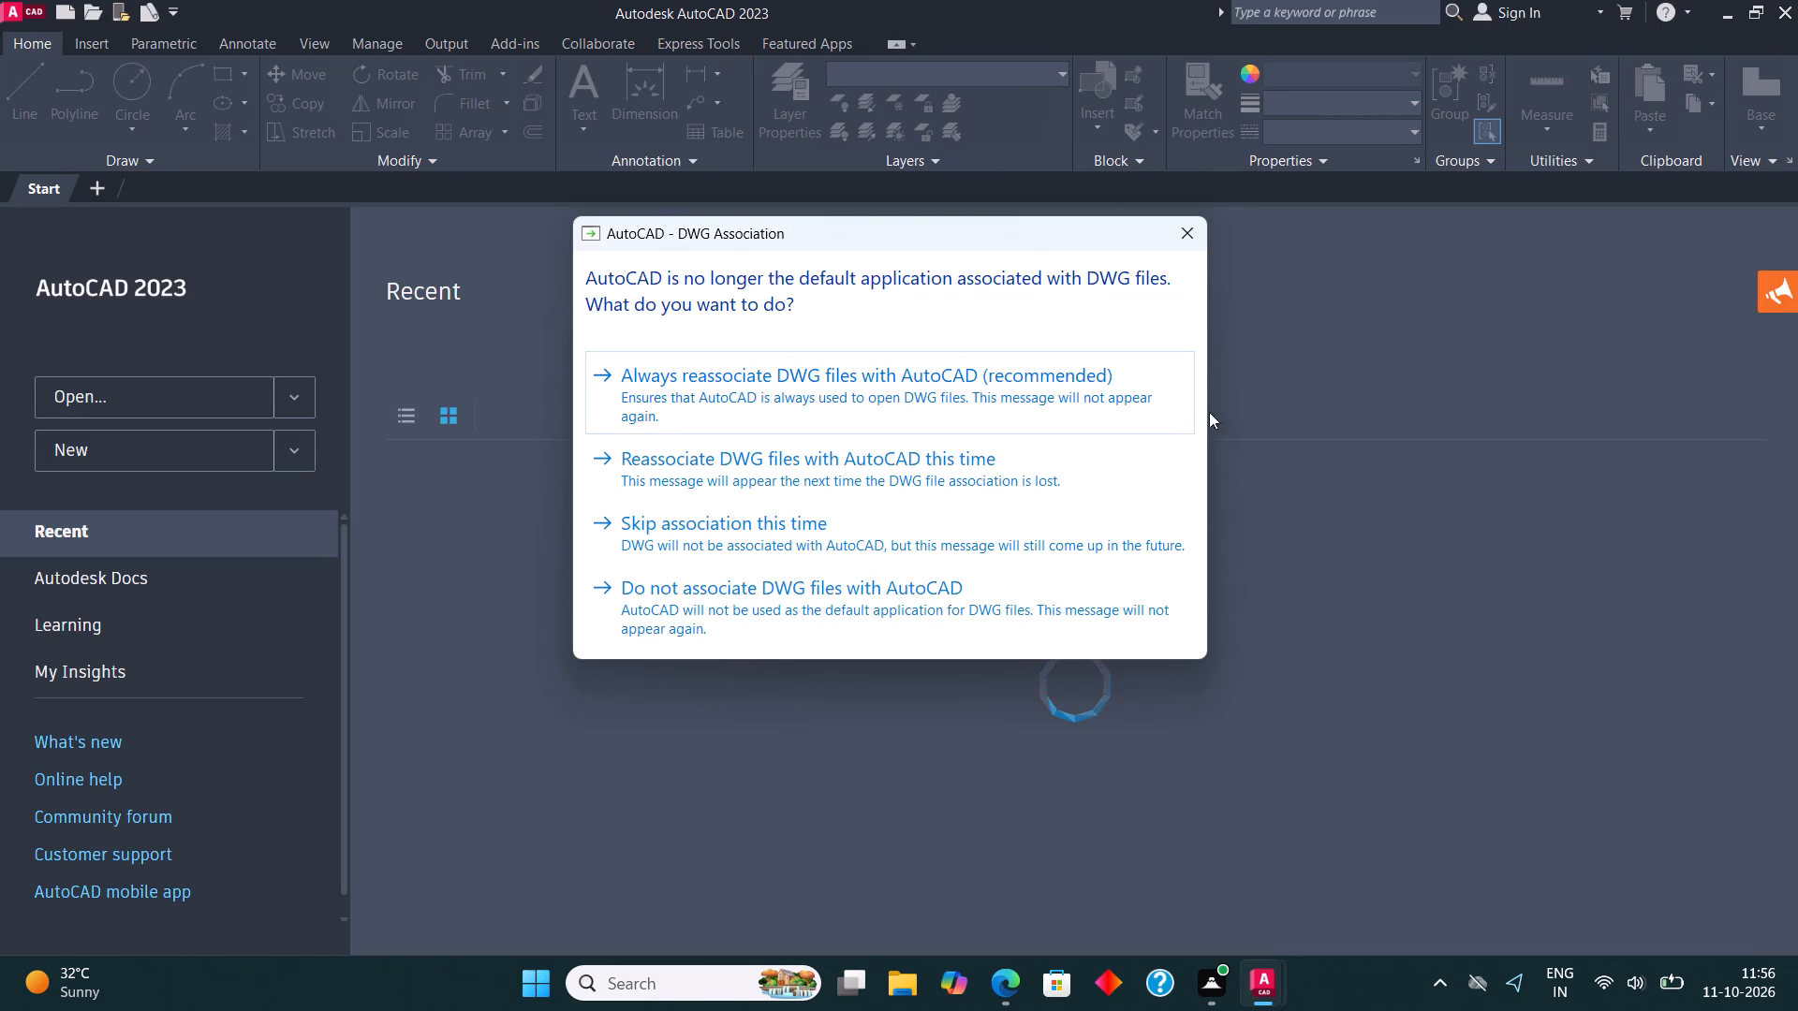
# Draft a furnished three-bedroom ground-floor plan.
# Dismiss the DWG file association prompt and create a new drawing.
pyautogui.click(1187, 234)
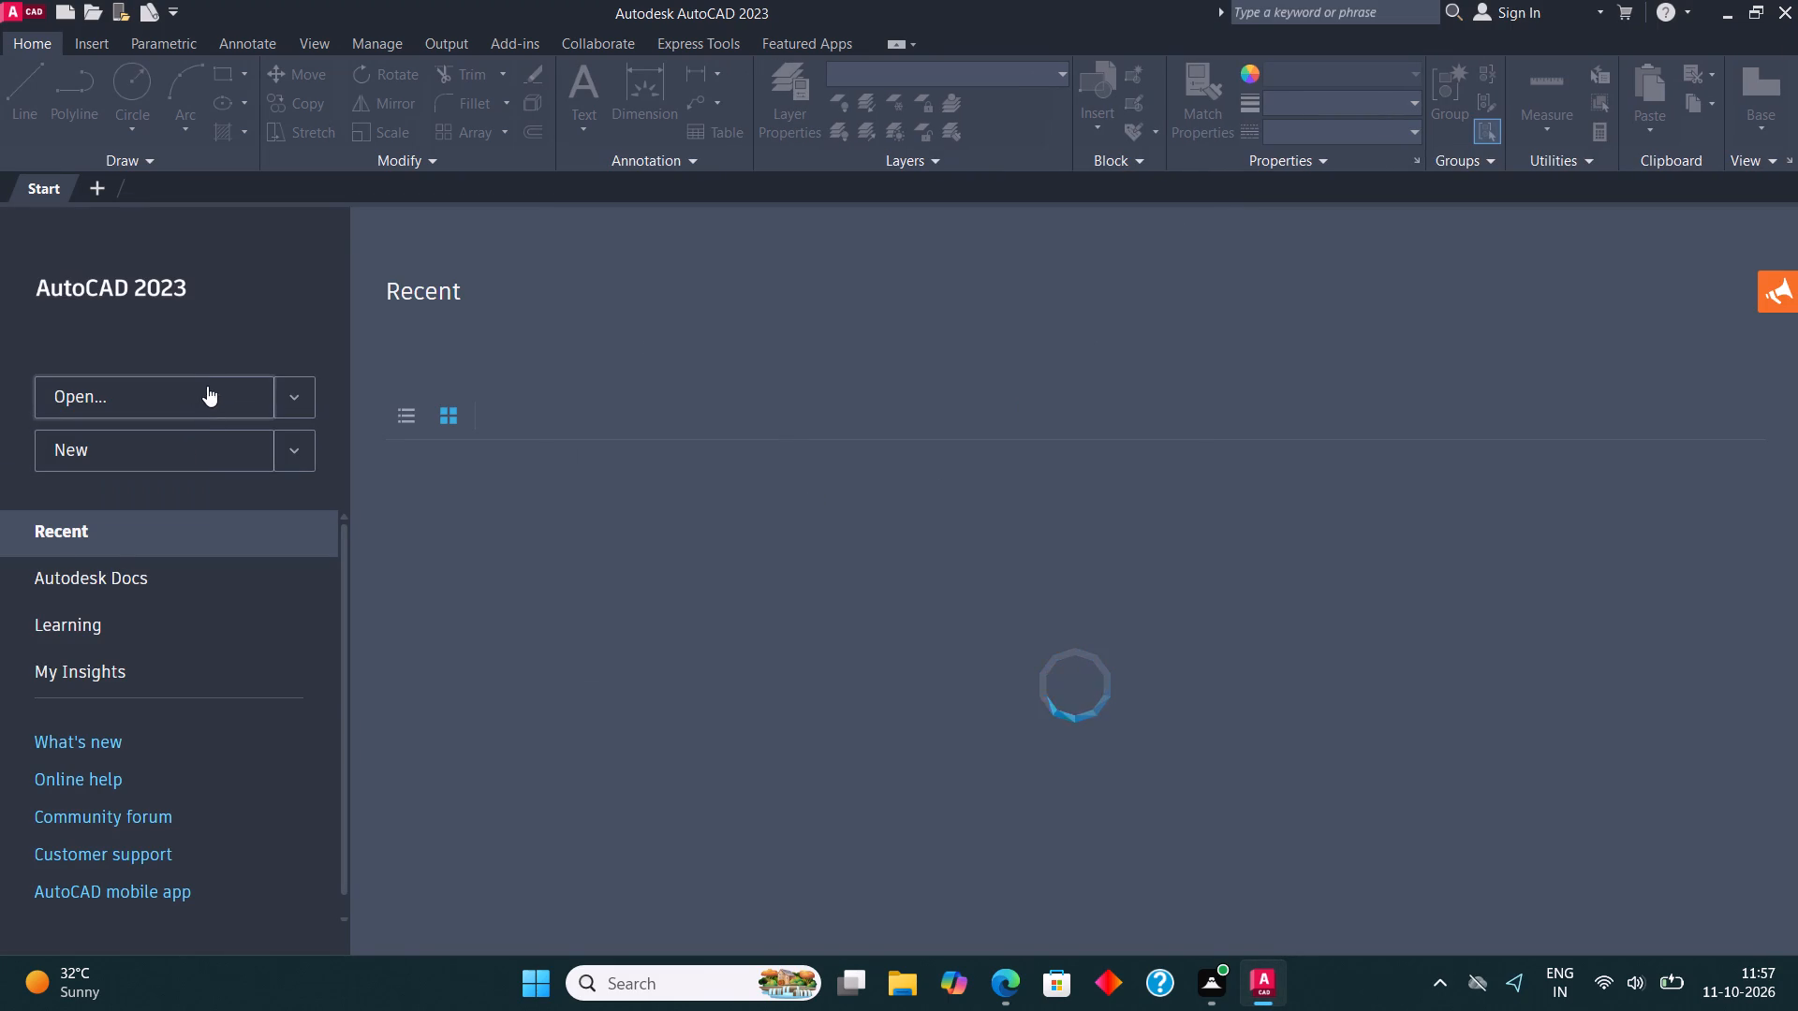
pyautogui.click(199, 443)
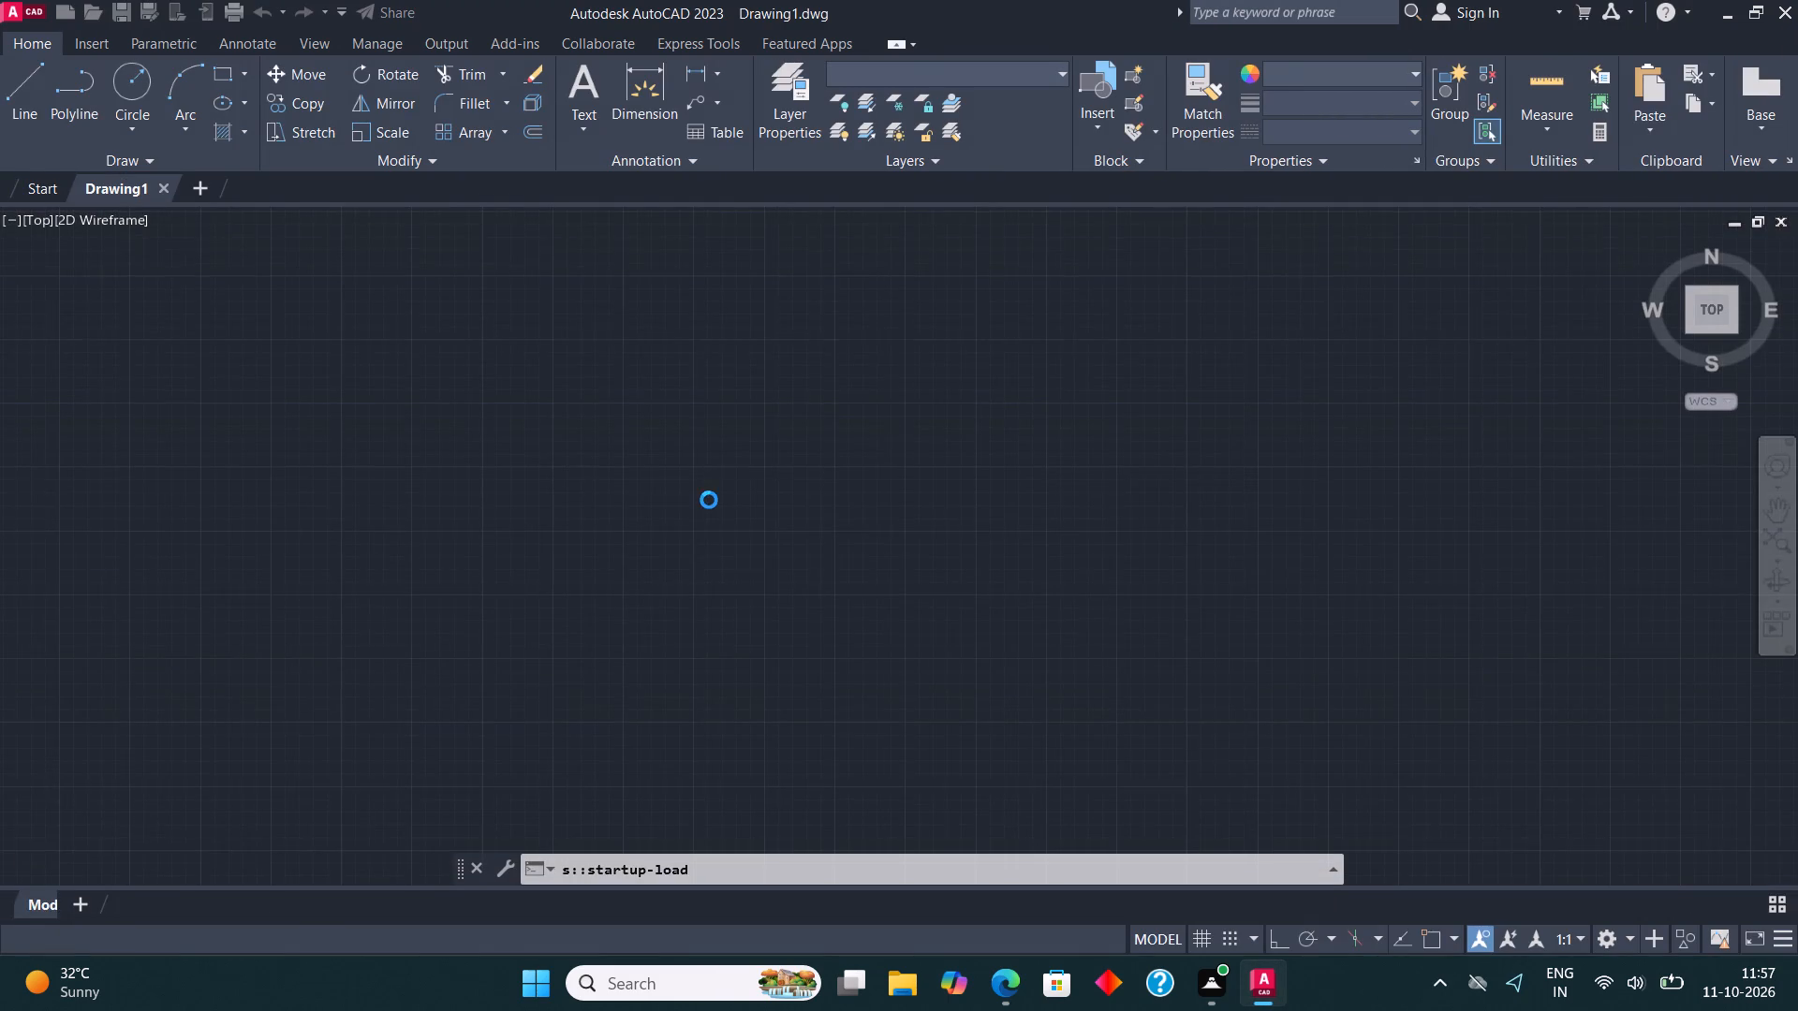
# Check the Open and Save settings in the program options.
pyautogui.write('OP')
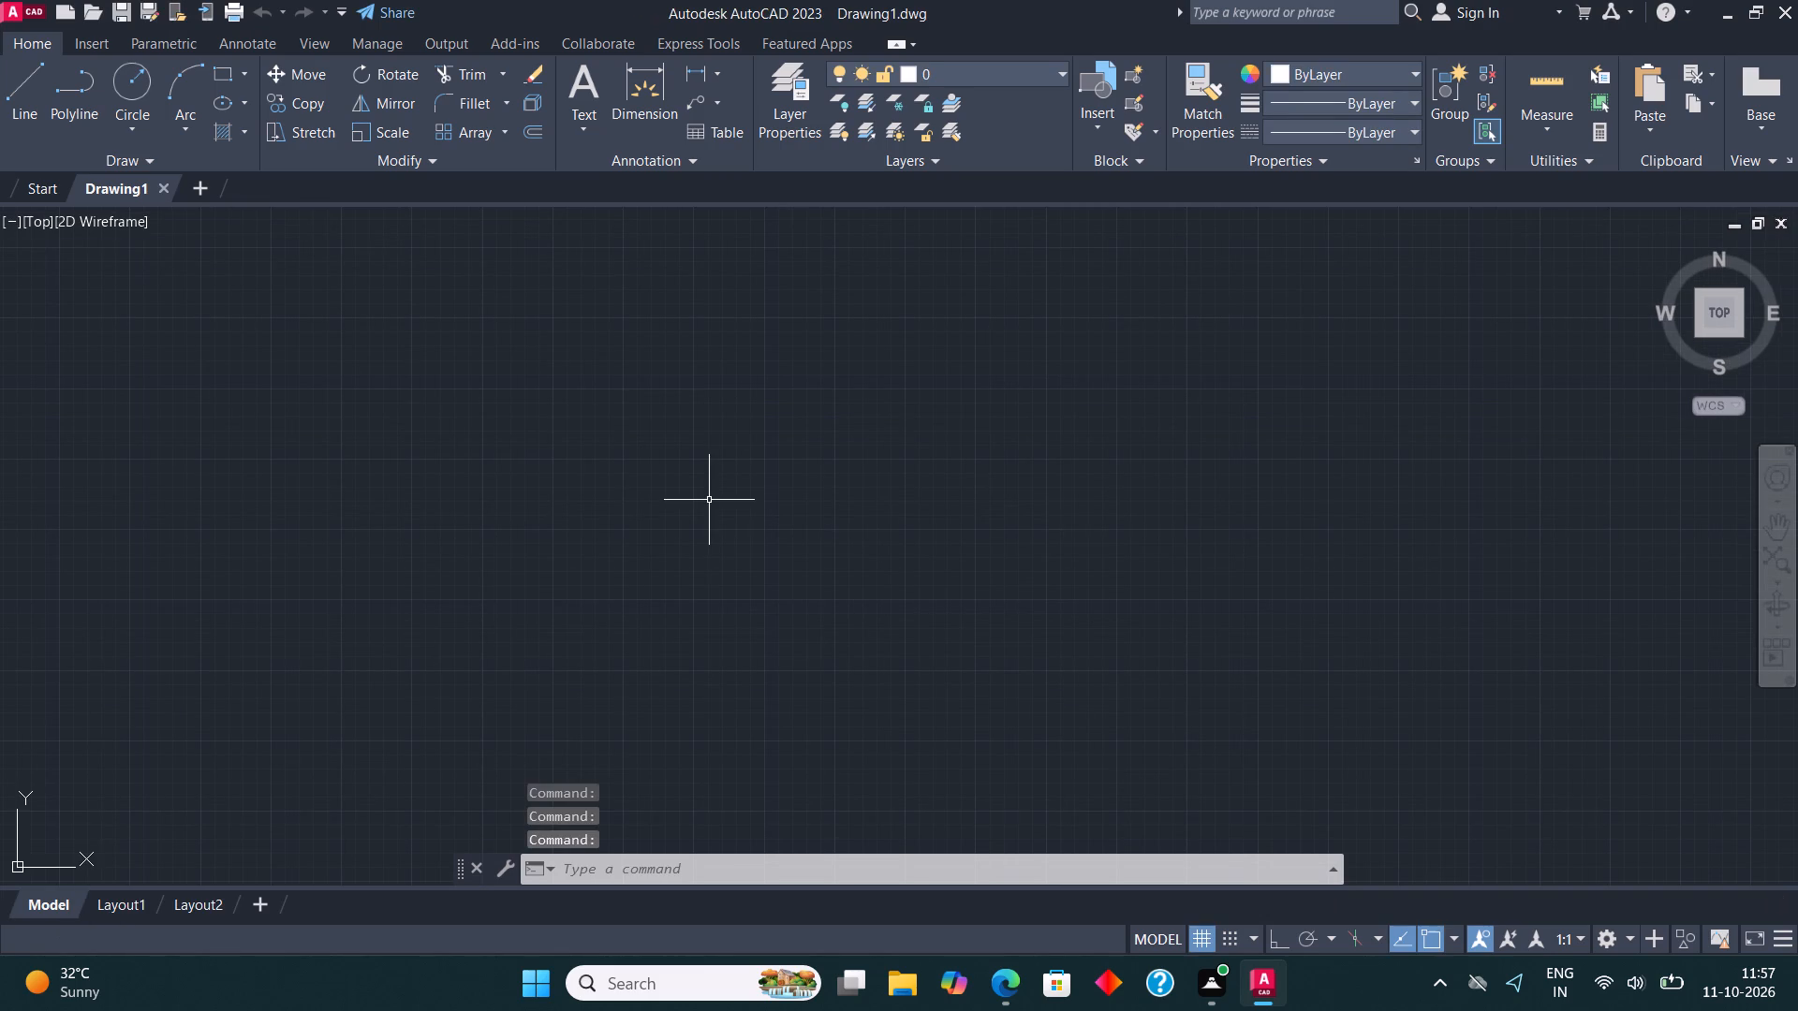
pyautogui.press('Return')
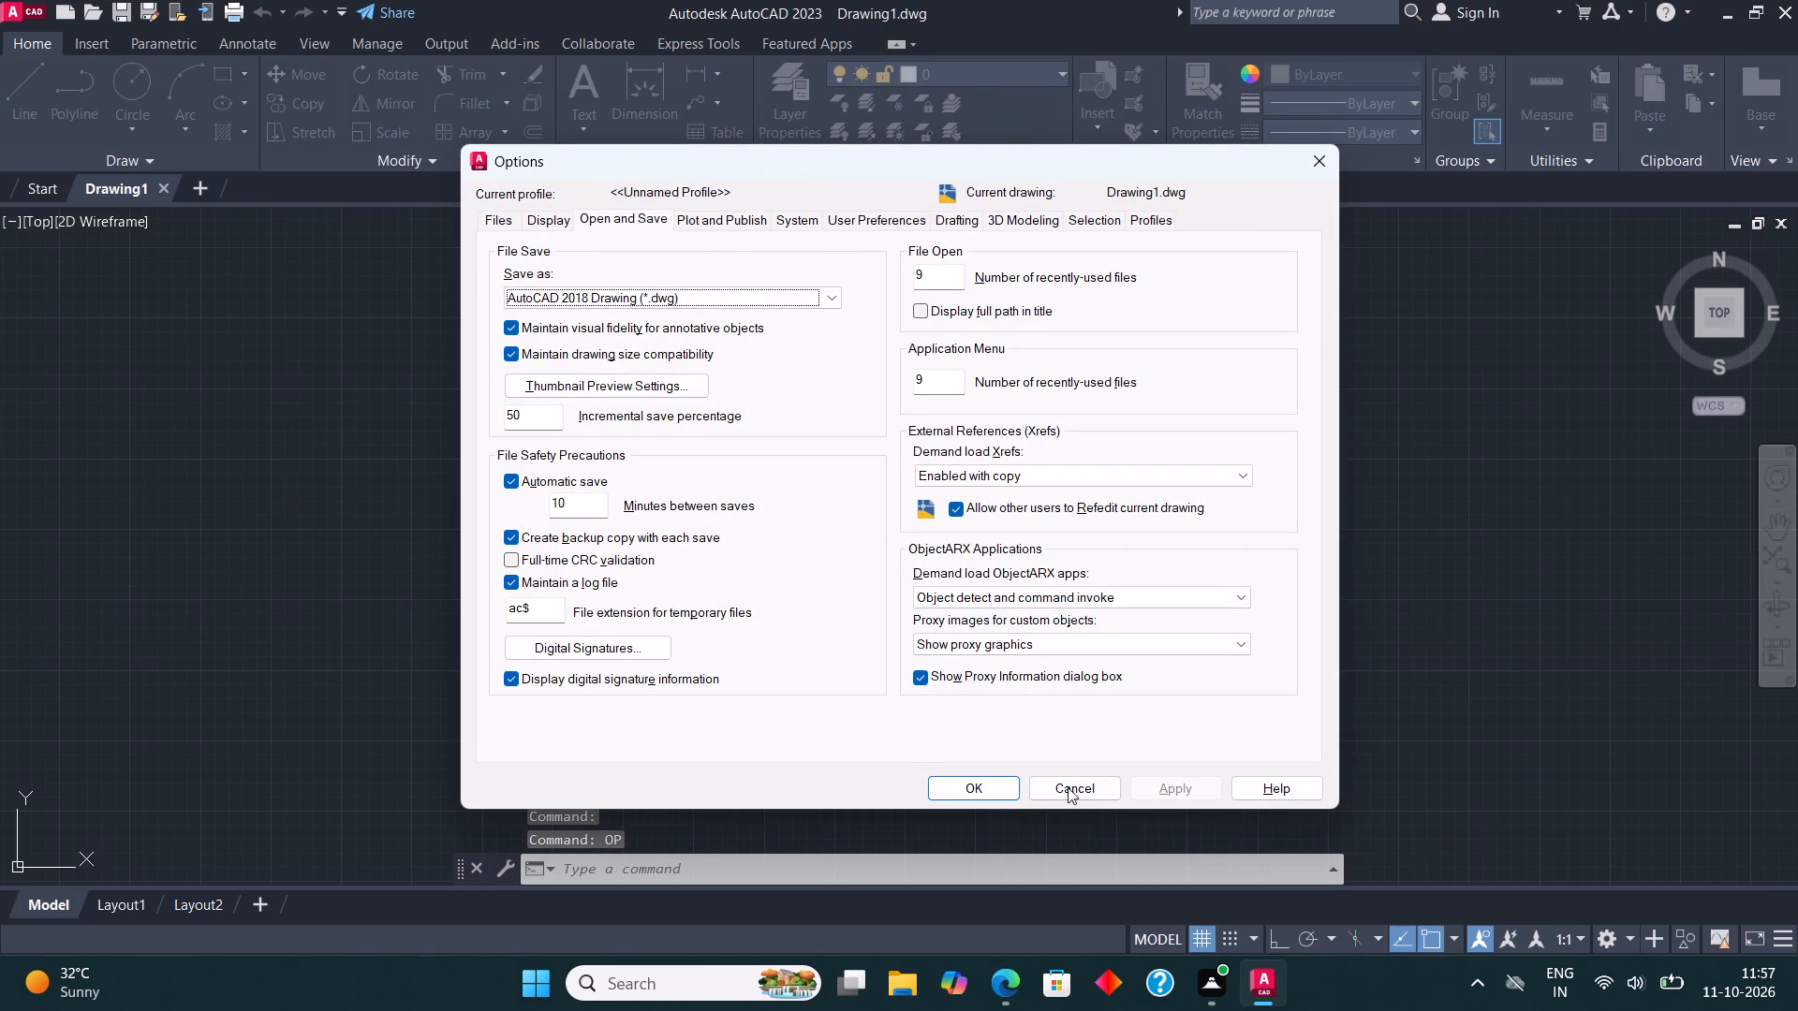
pyautogui.click(973, 791)
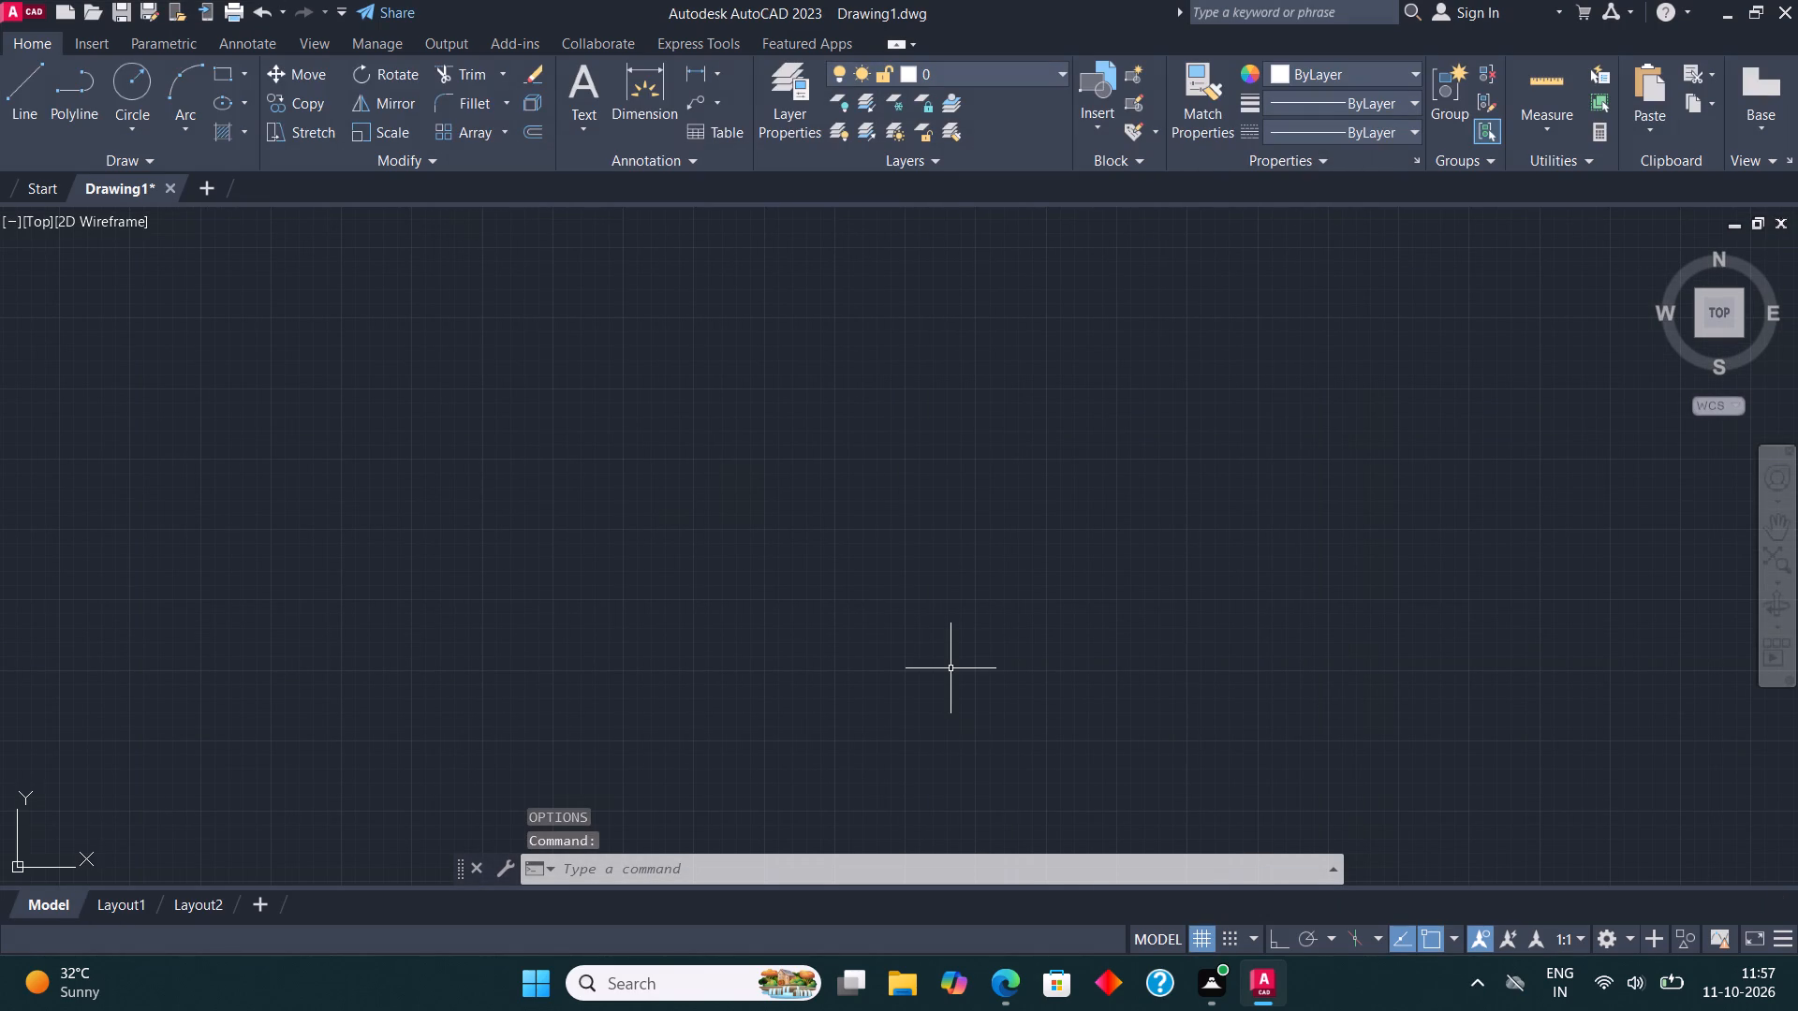
# Configure the drawing units to Architectural length with 0'-0" precision and an insertion scale in inches.
pyautogui.write('UN')
pyautogui.press('Return')
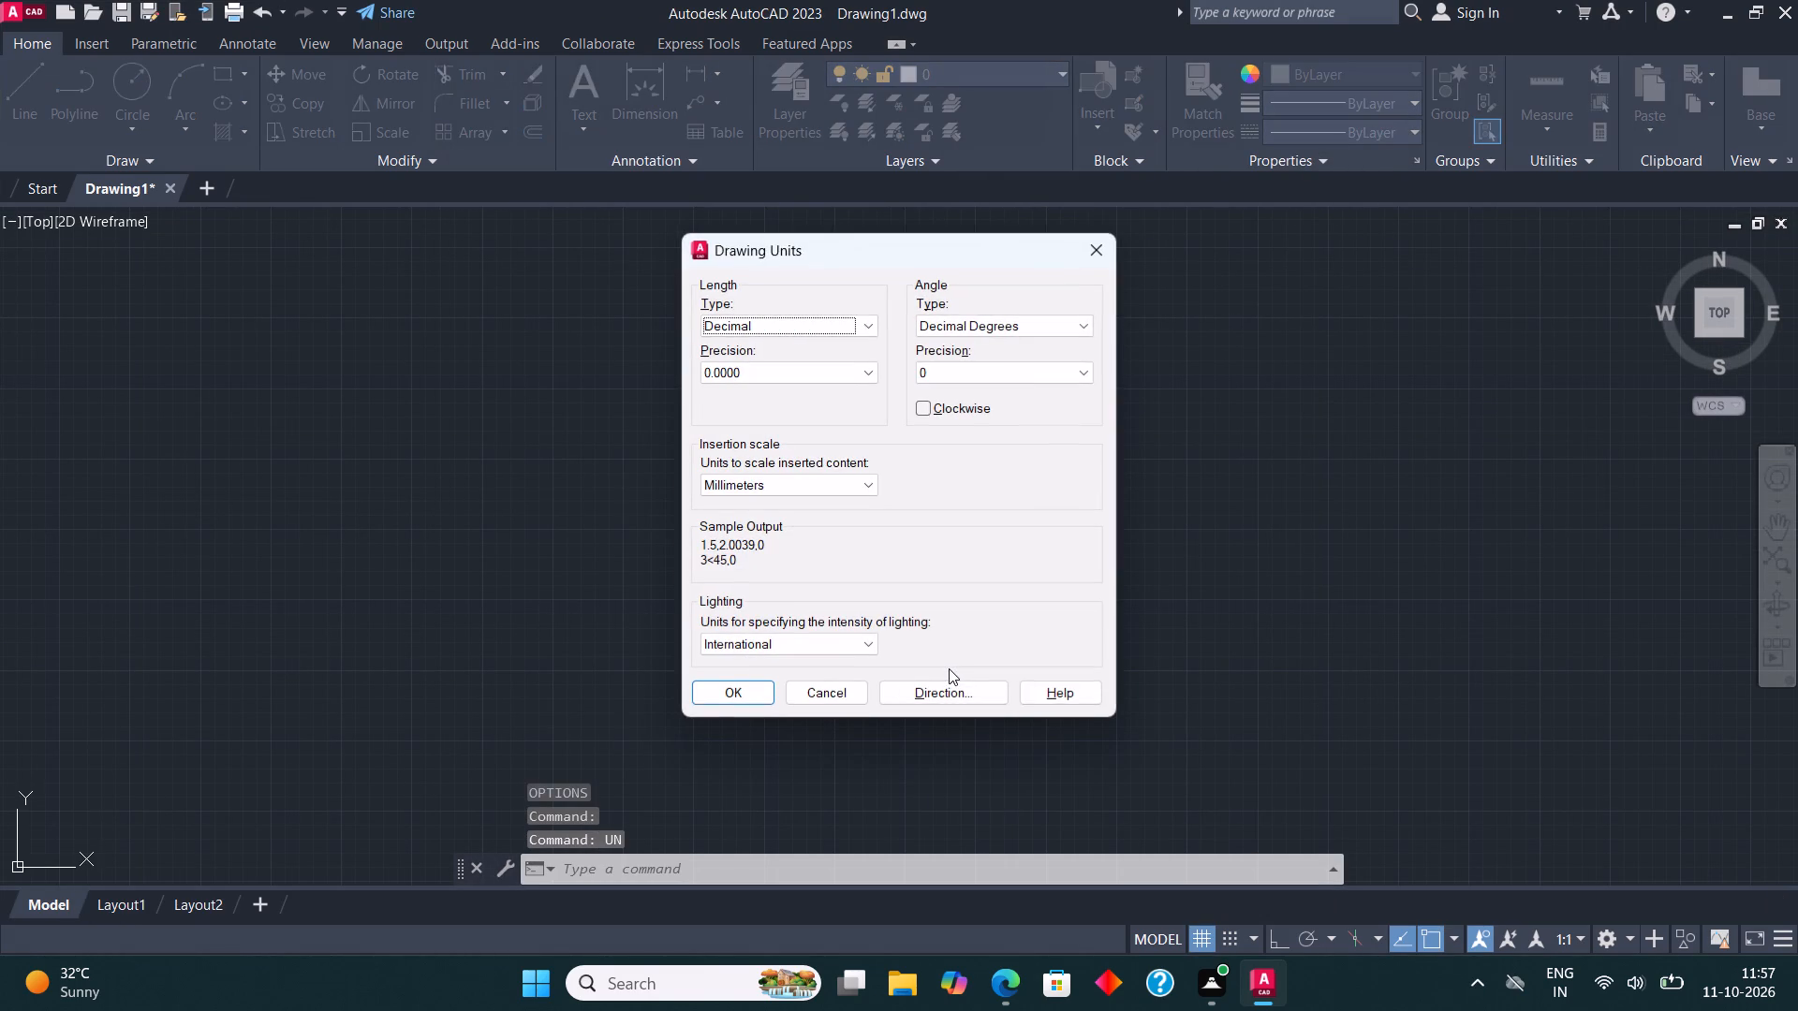
pyautogui.click(829, 322)
pyautogui.click(797, 344)
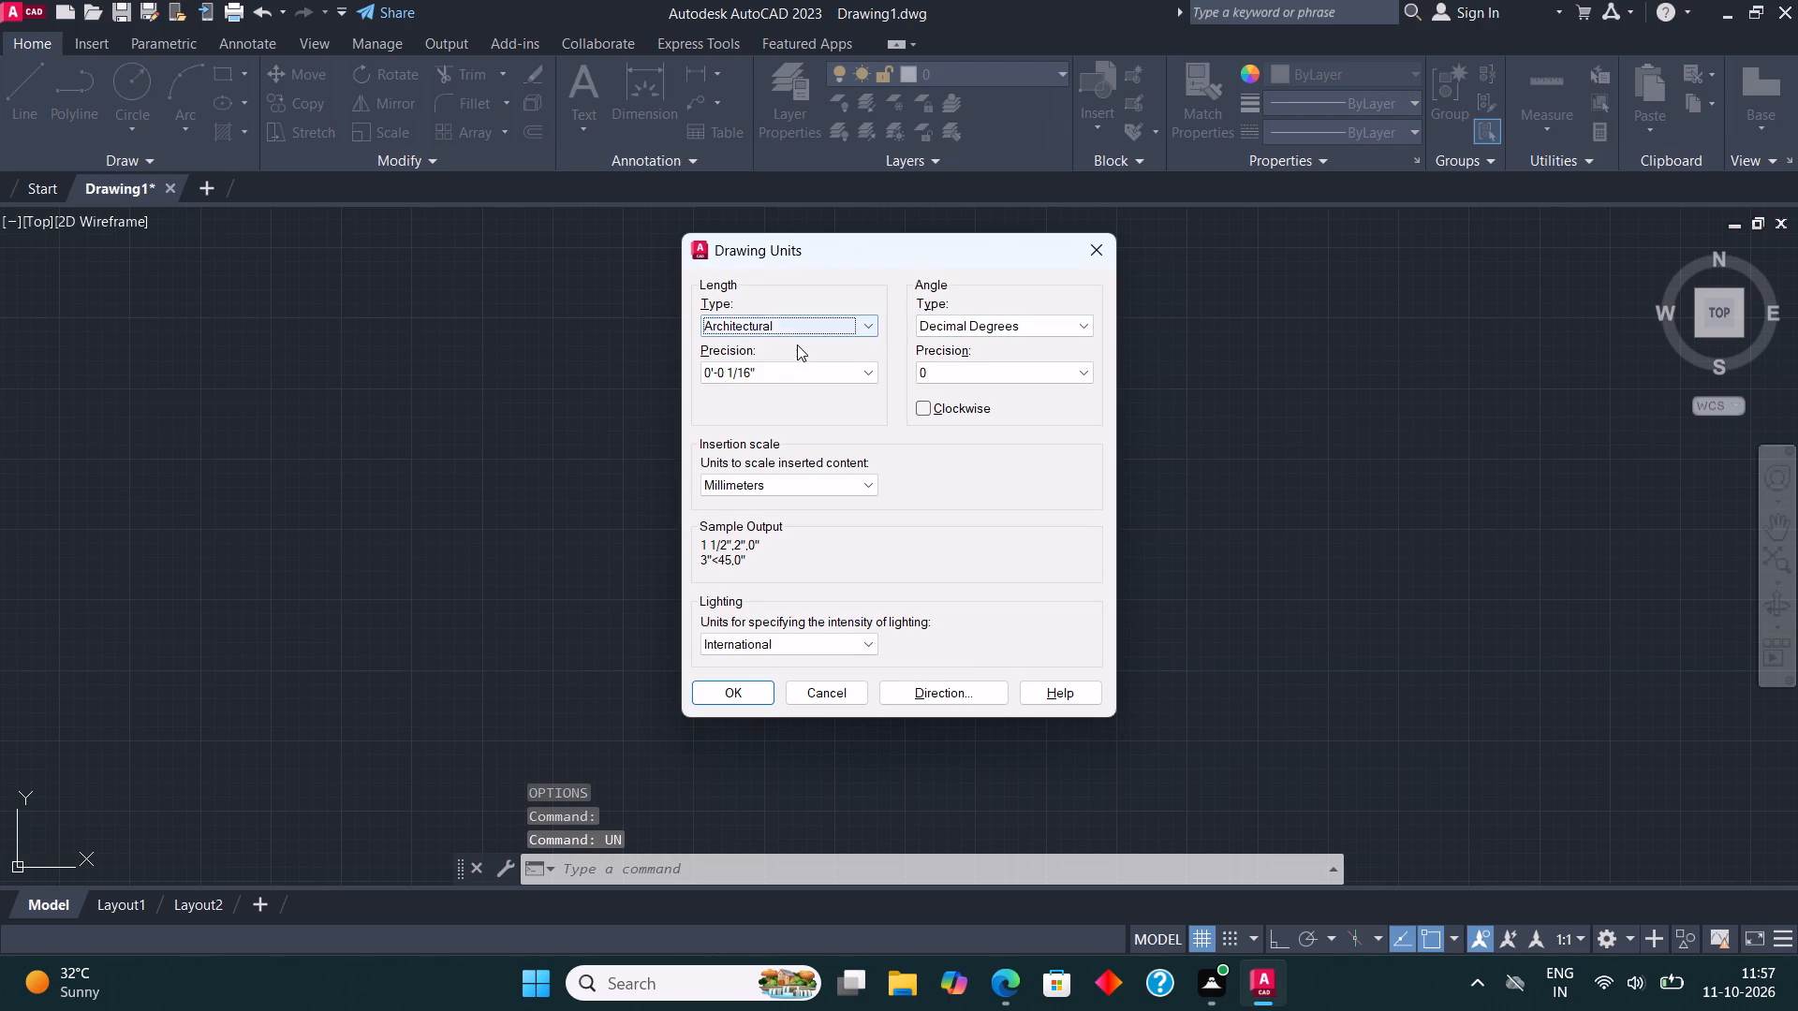
pyautogui.click(809, 377)
pyautogui.click(786, 388)
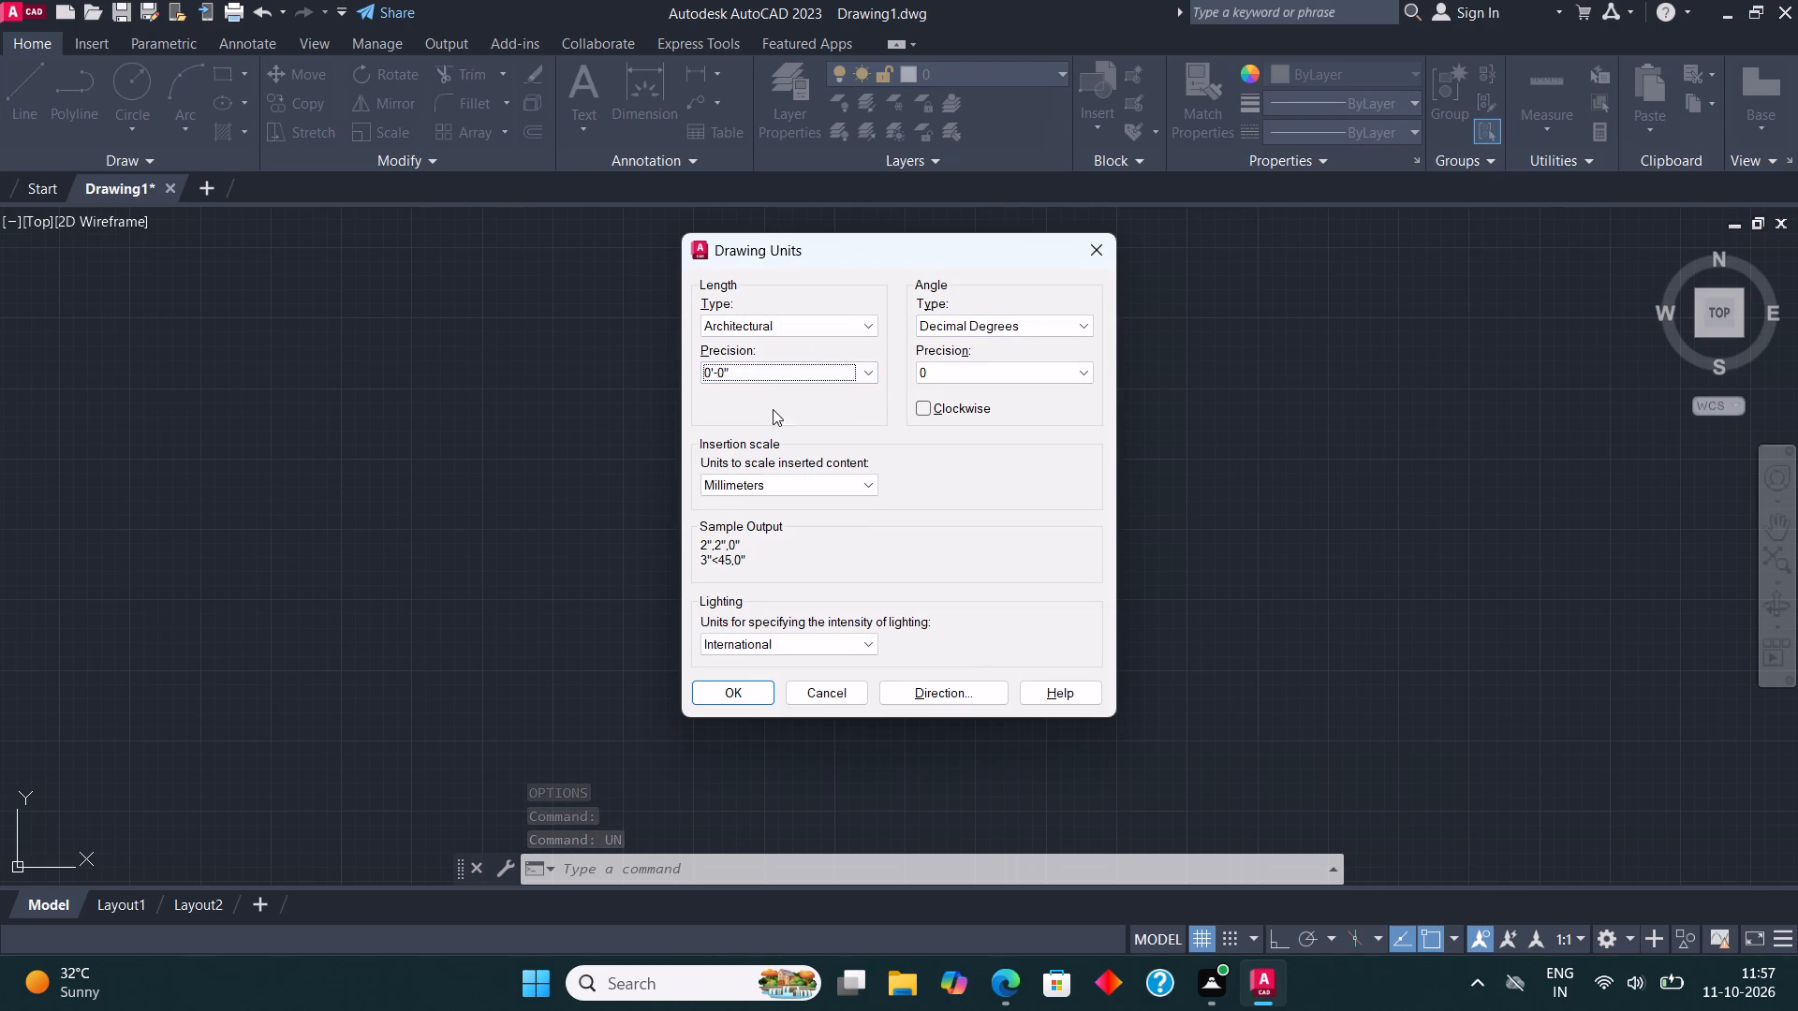
pyautogui.click(768, 488)
pyautogui.click(768, 520)
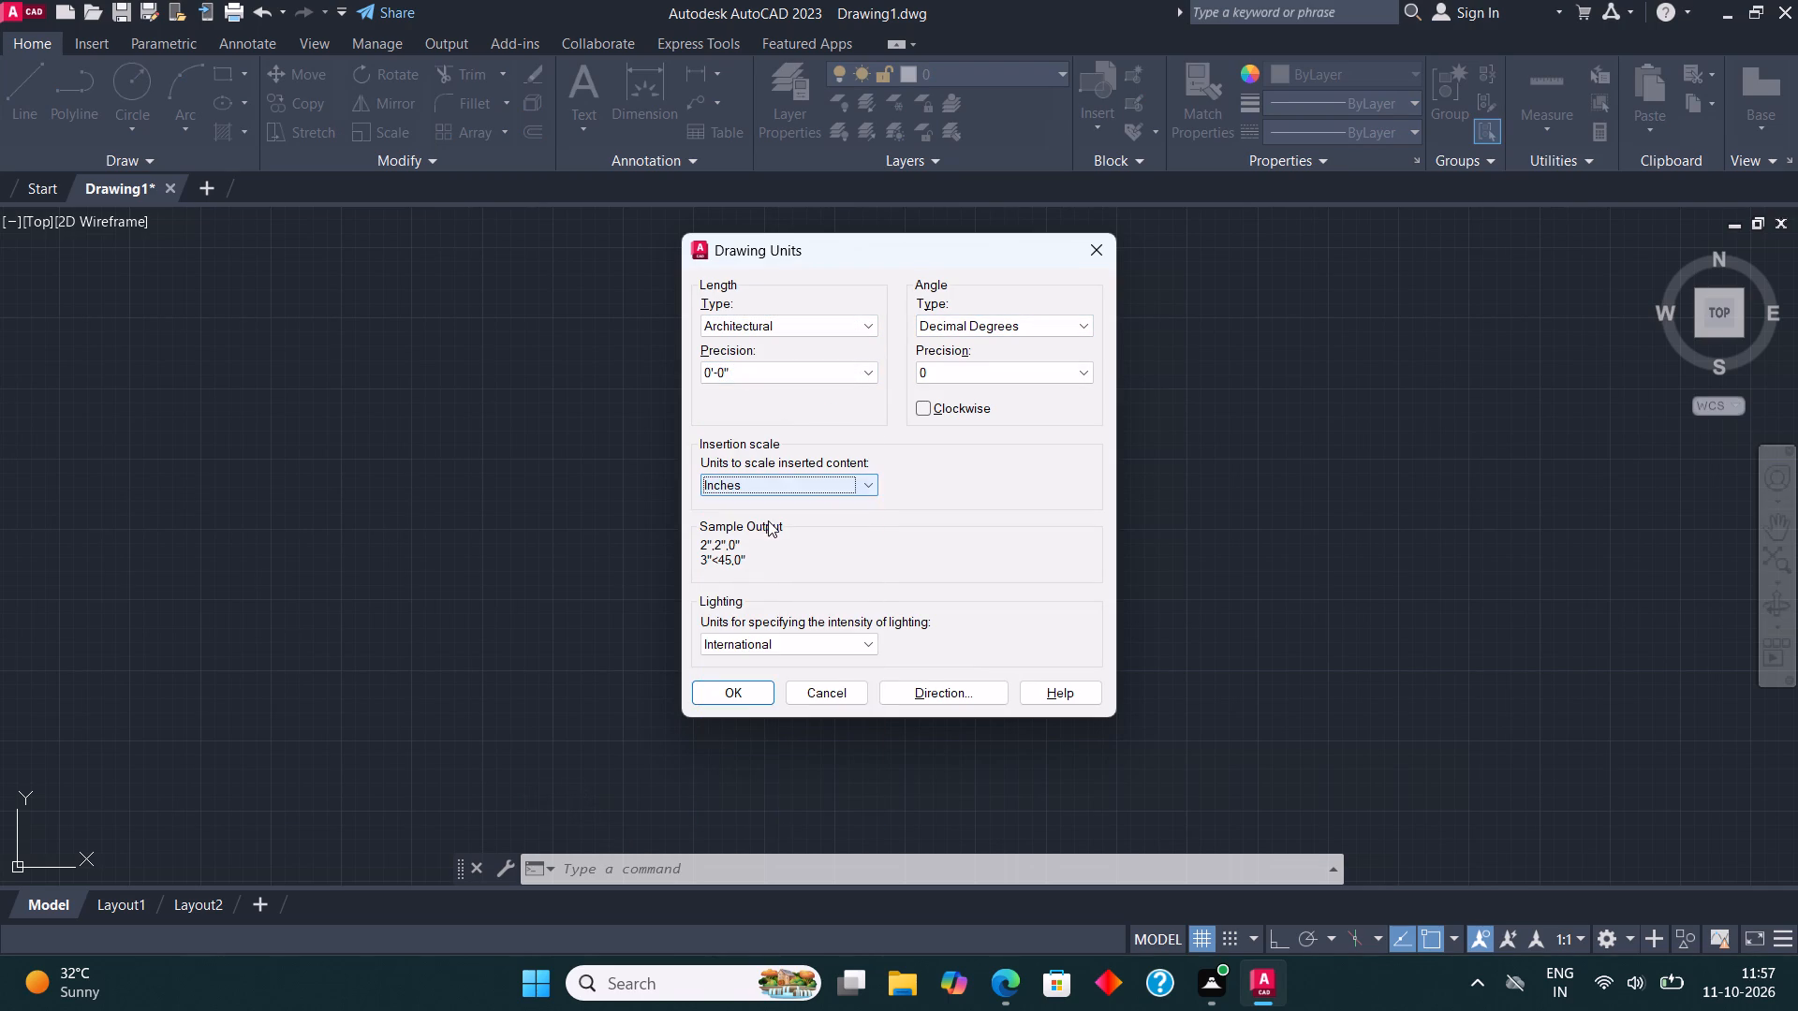
pyautogui.click(746, 695)
# Modify the ISO-25 dimension style's primary units to Architectural format with 0'-0" precision.
pyautogui.write('DIM')
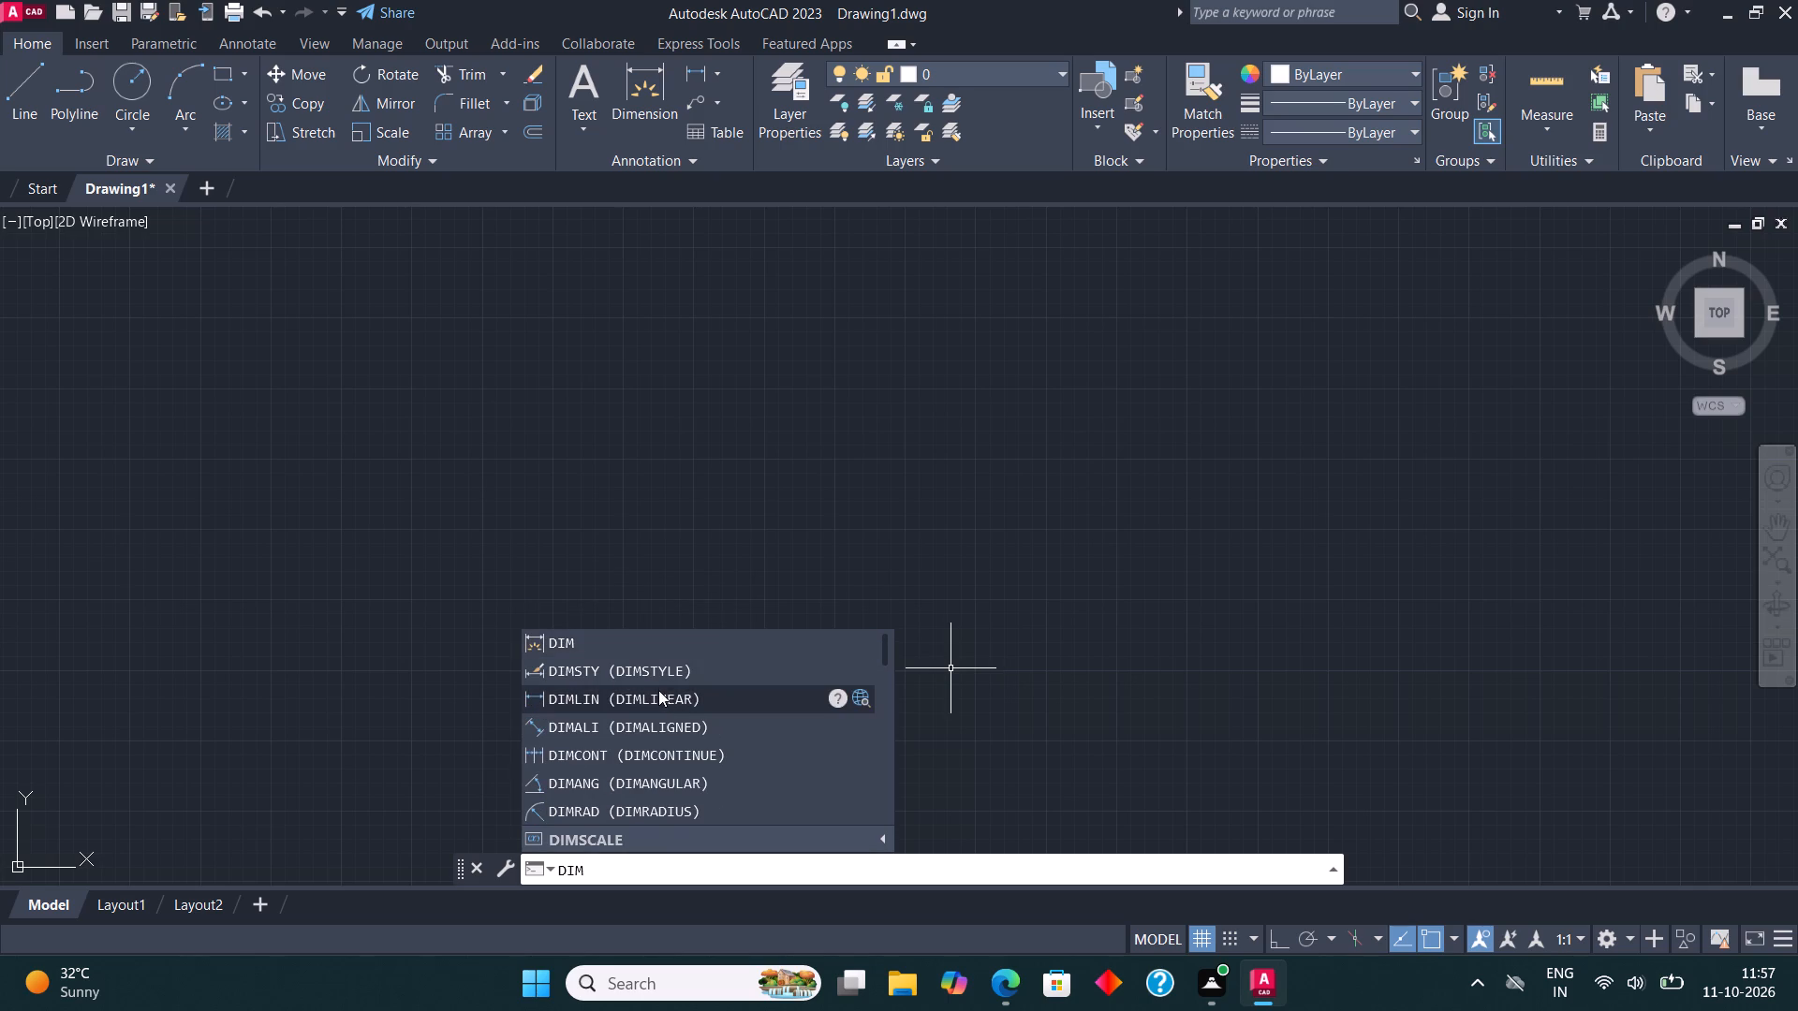
pyautogui.click(650, 674)
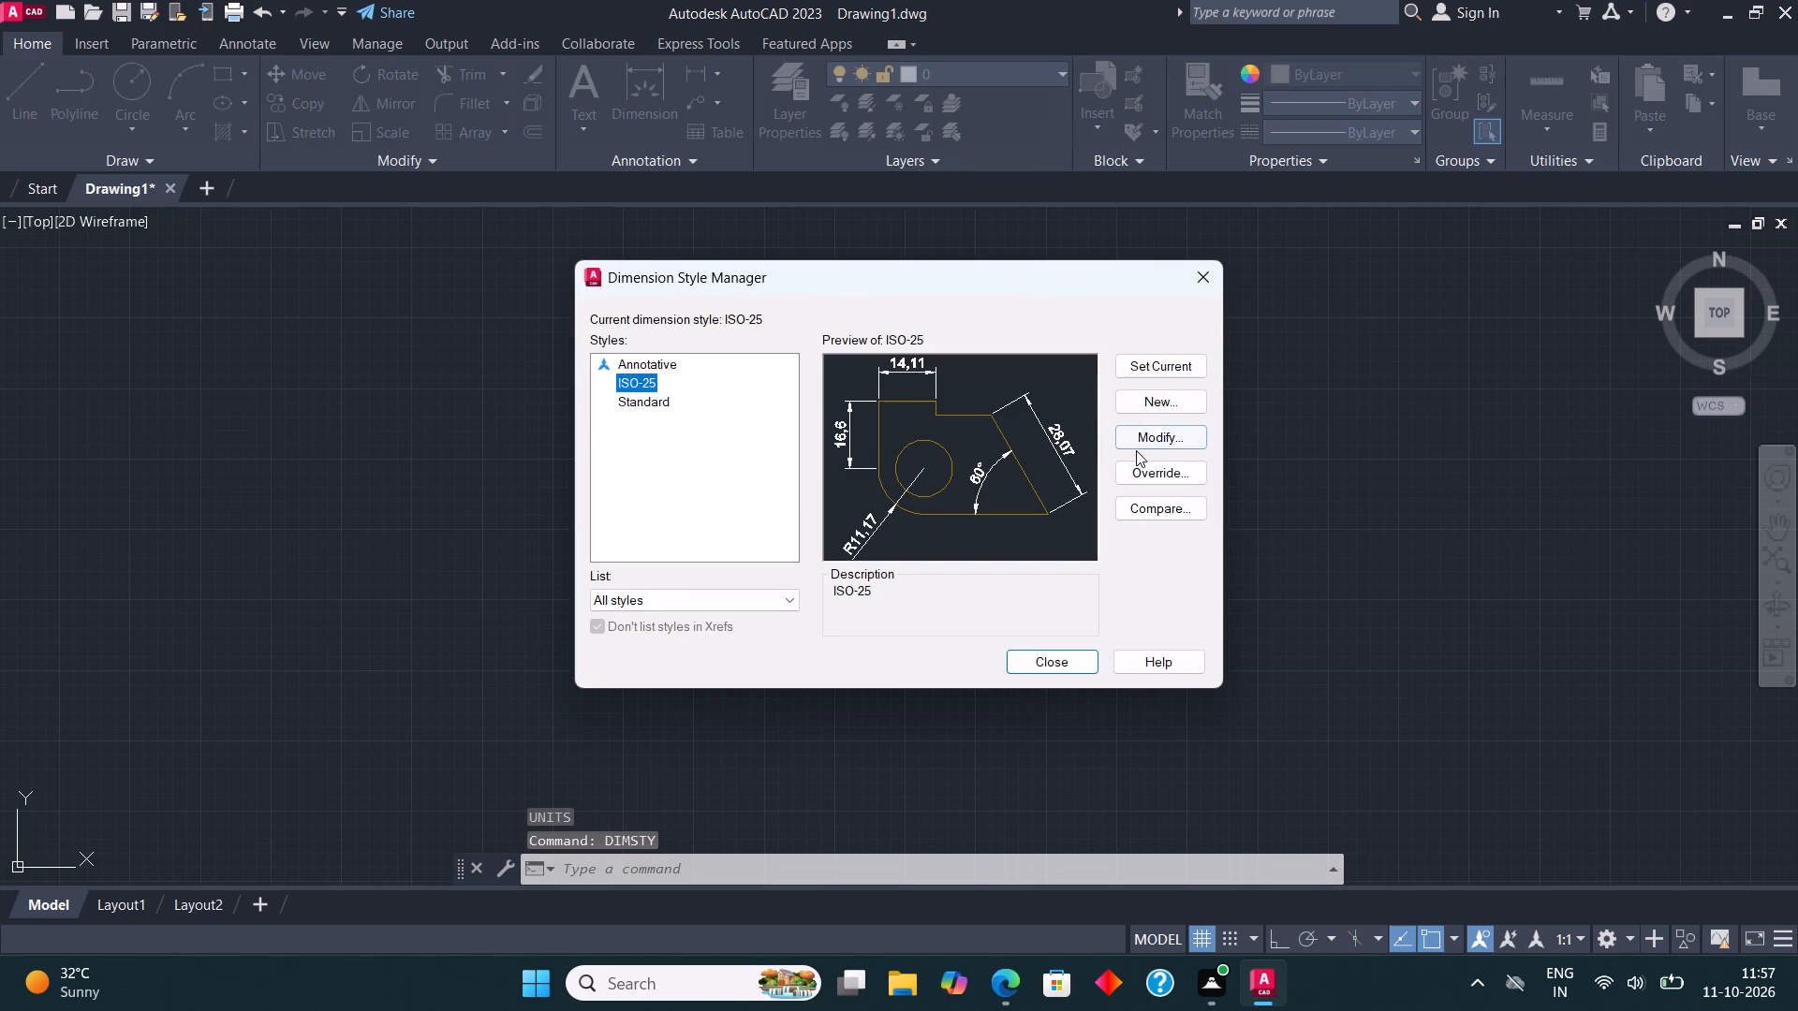
pyautogui.click(1149, 432)
pyautogui.click(890, 228)
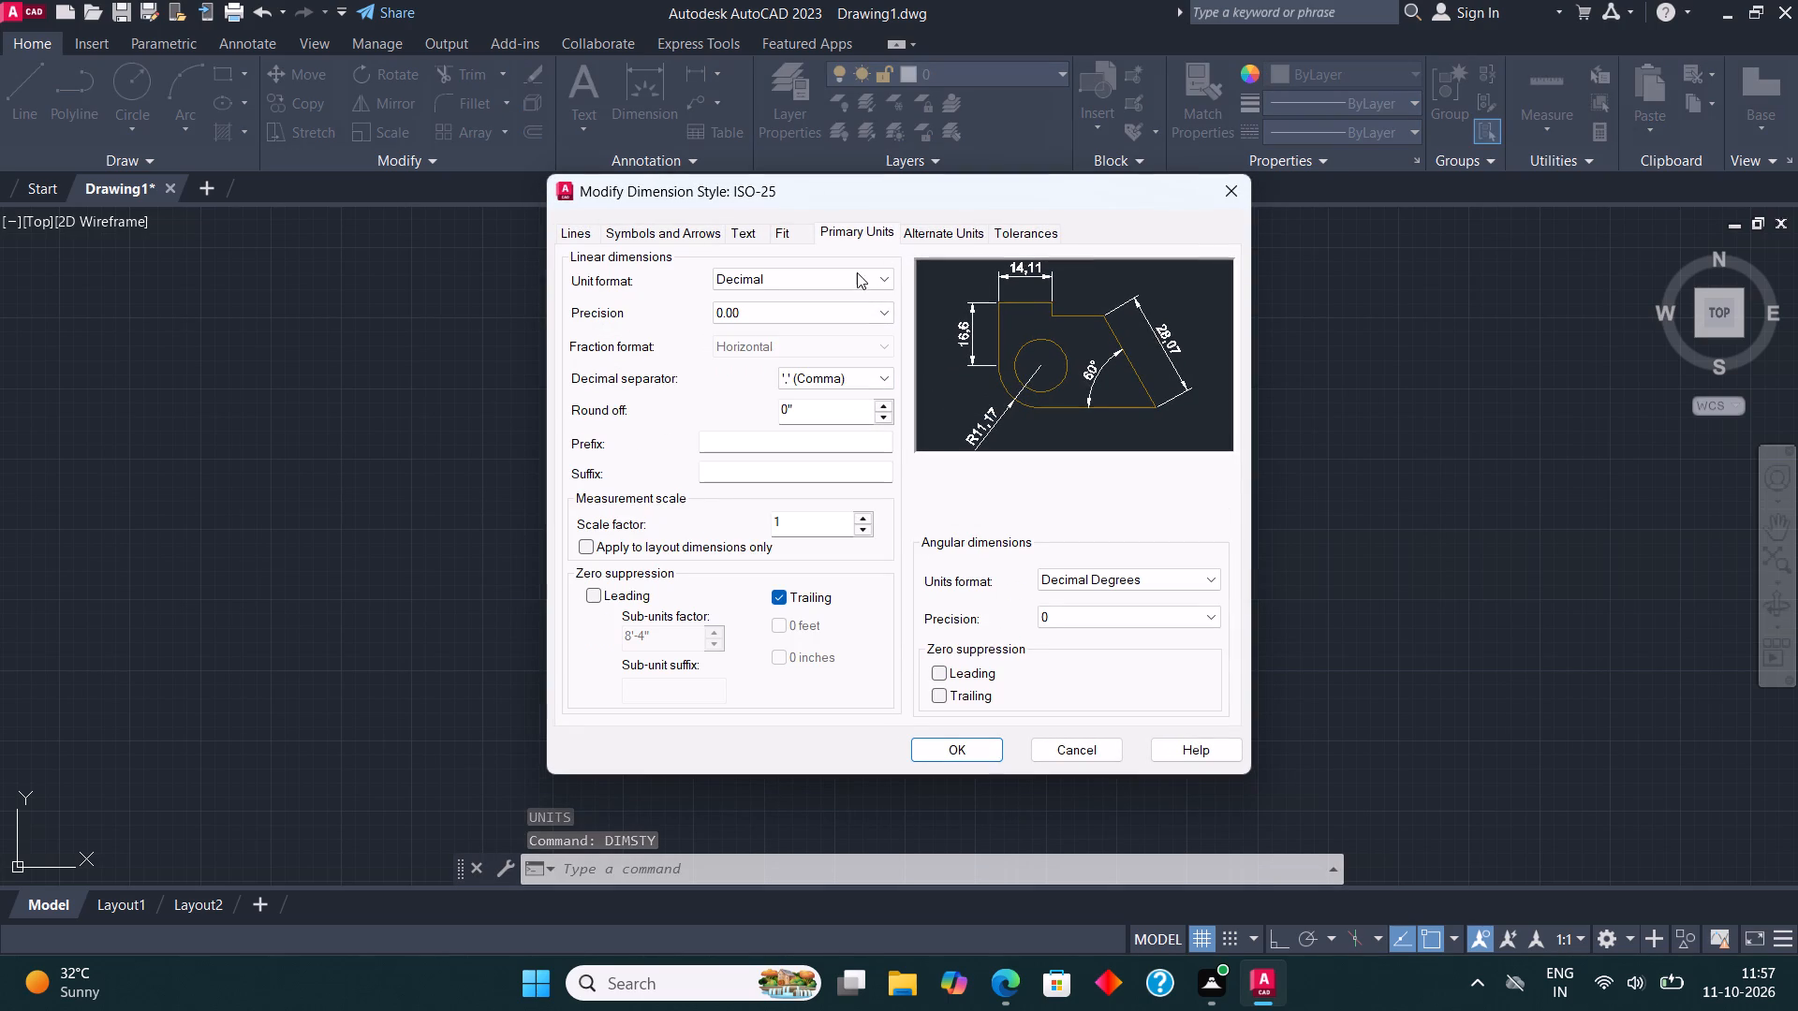
pyautogui.click(844, 278)
pyautogui.click(801, 345)
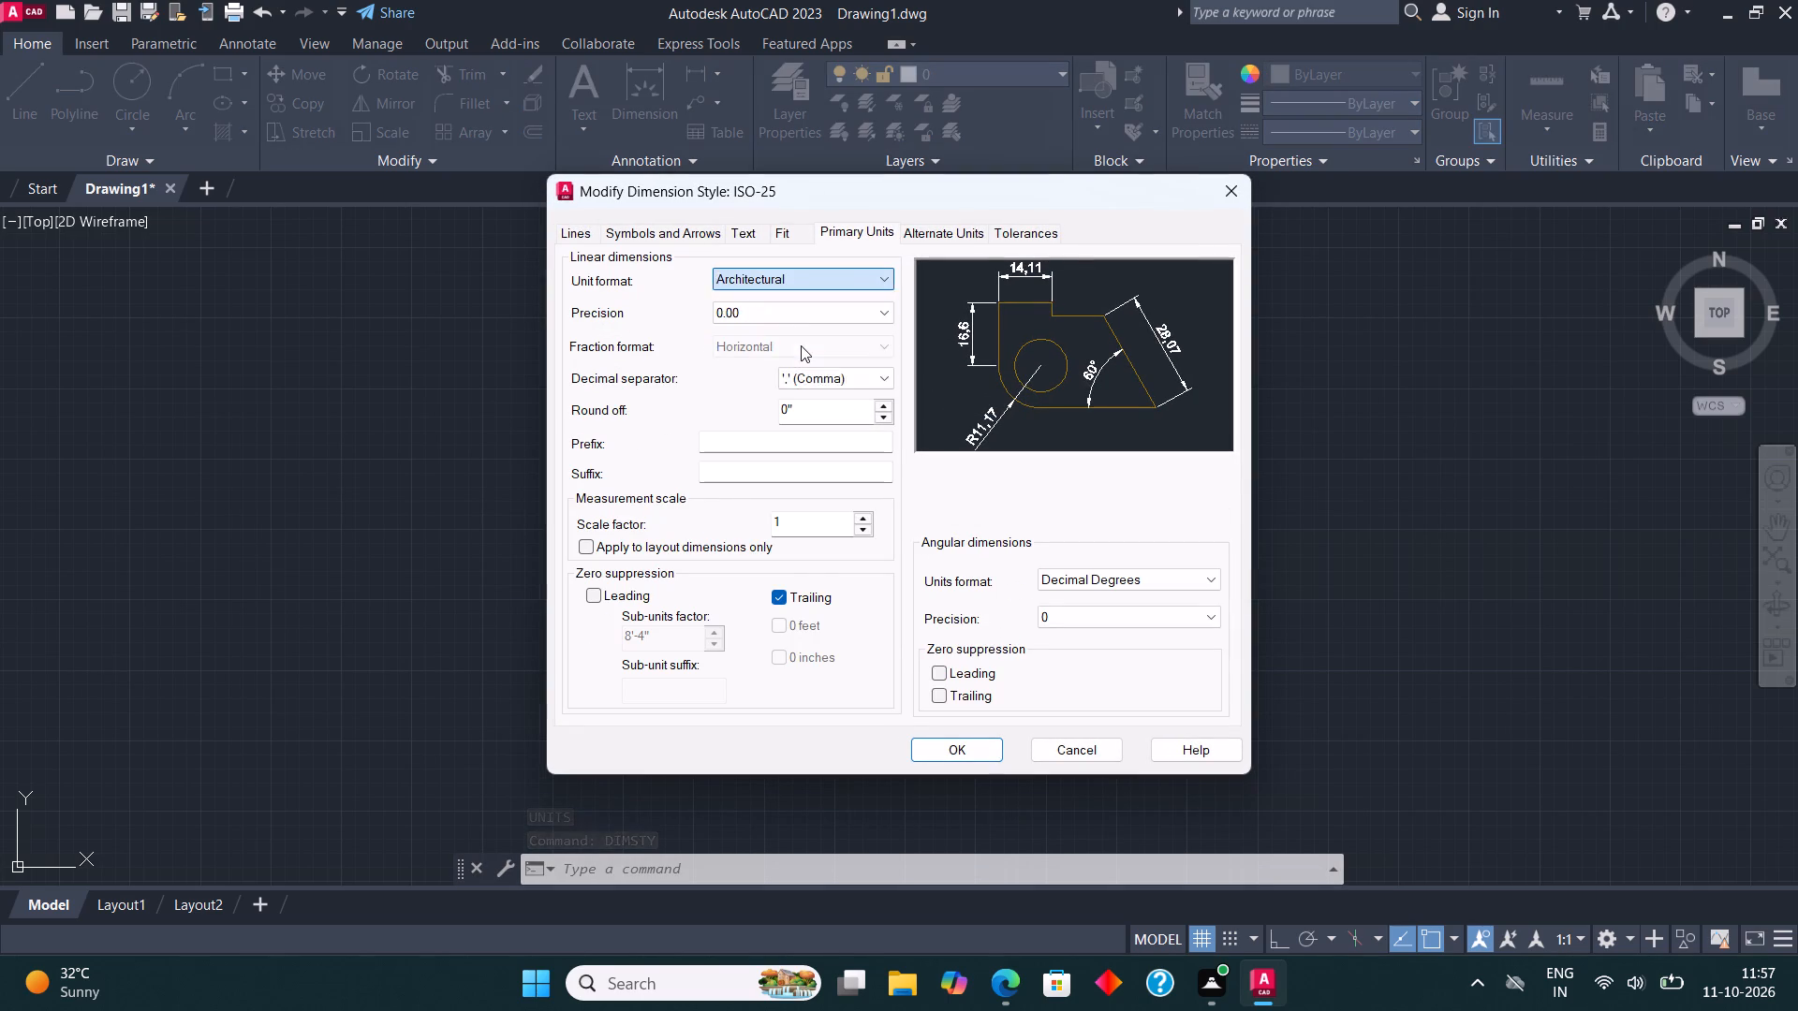
pyautogui.click(799, 318)
pyautogui.click(799, 330)
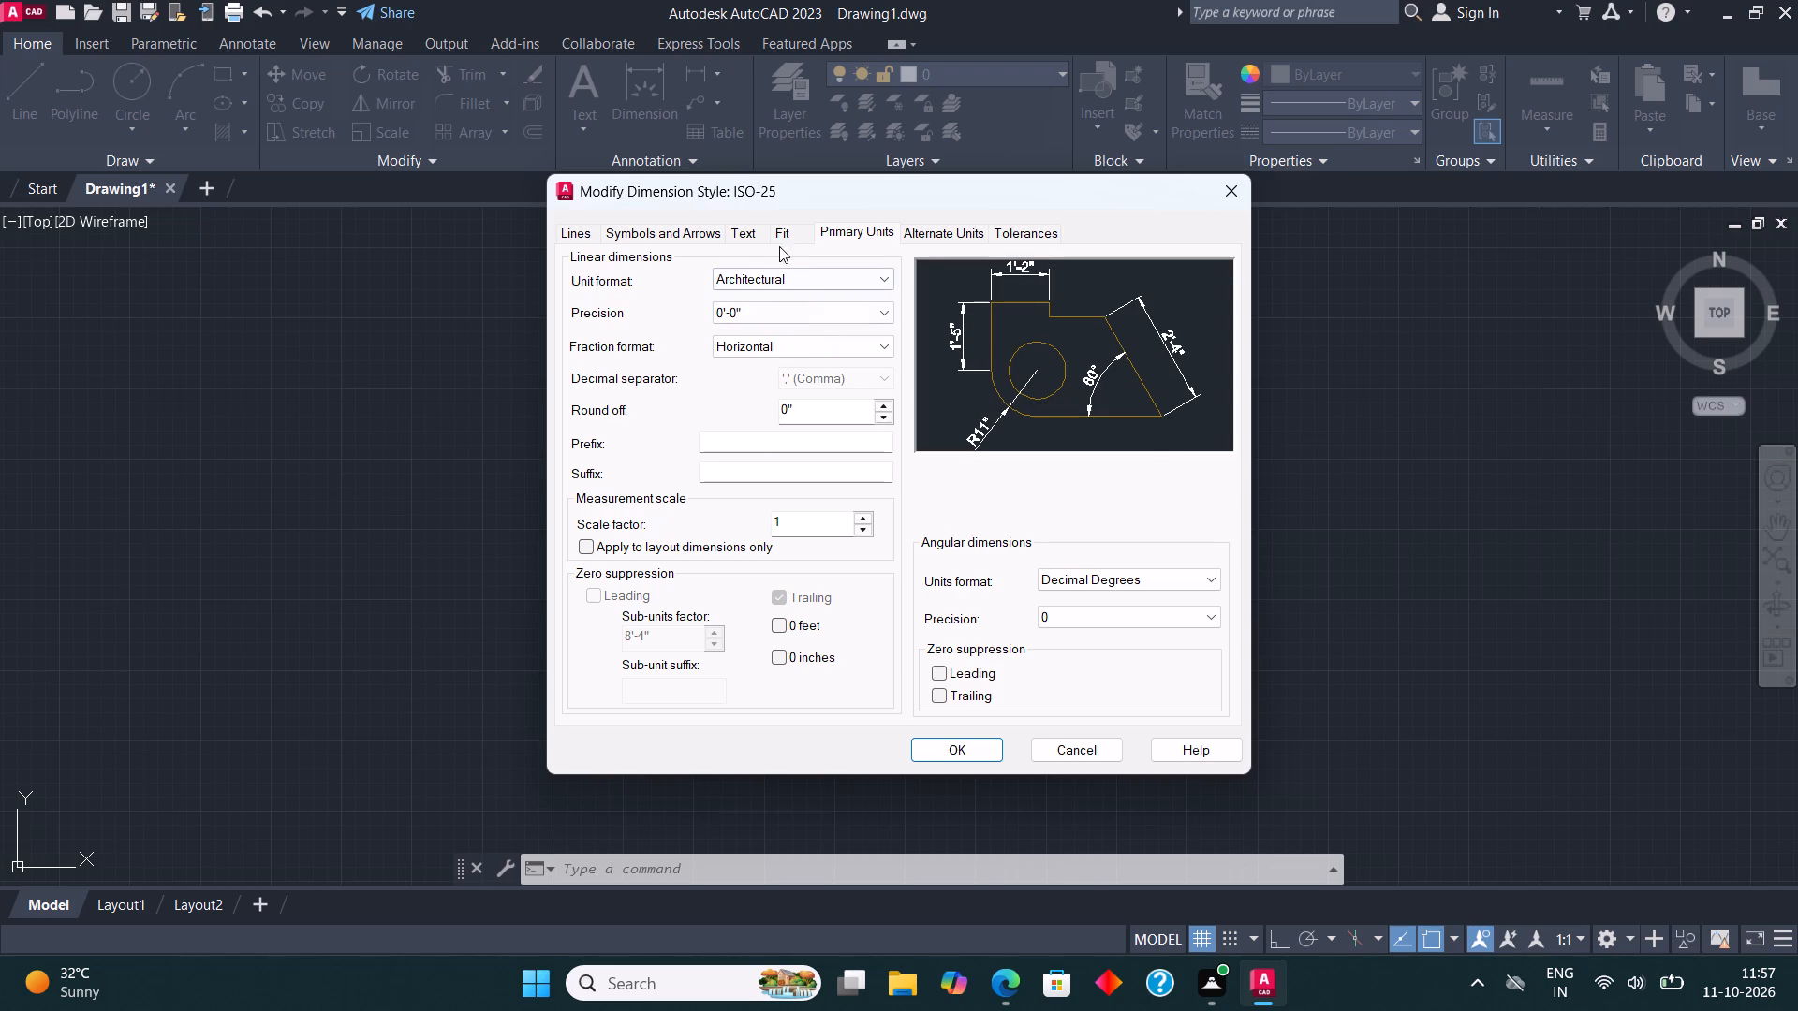
# Set the ISO-25 dimension text height to 5" and make the style current.
pyautogui.click(759, 233)
pyautogui.moveTo(865, 403); pyautogui.dragTo(808, 413)
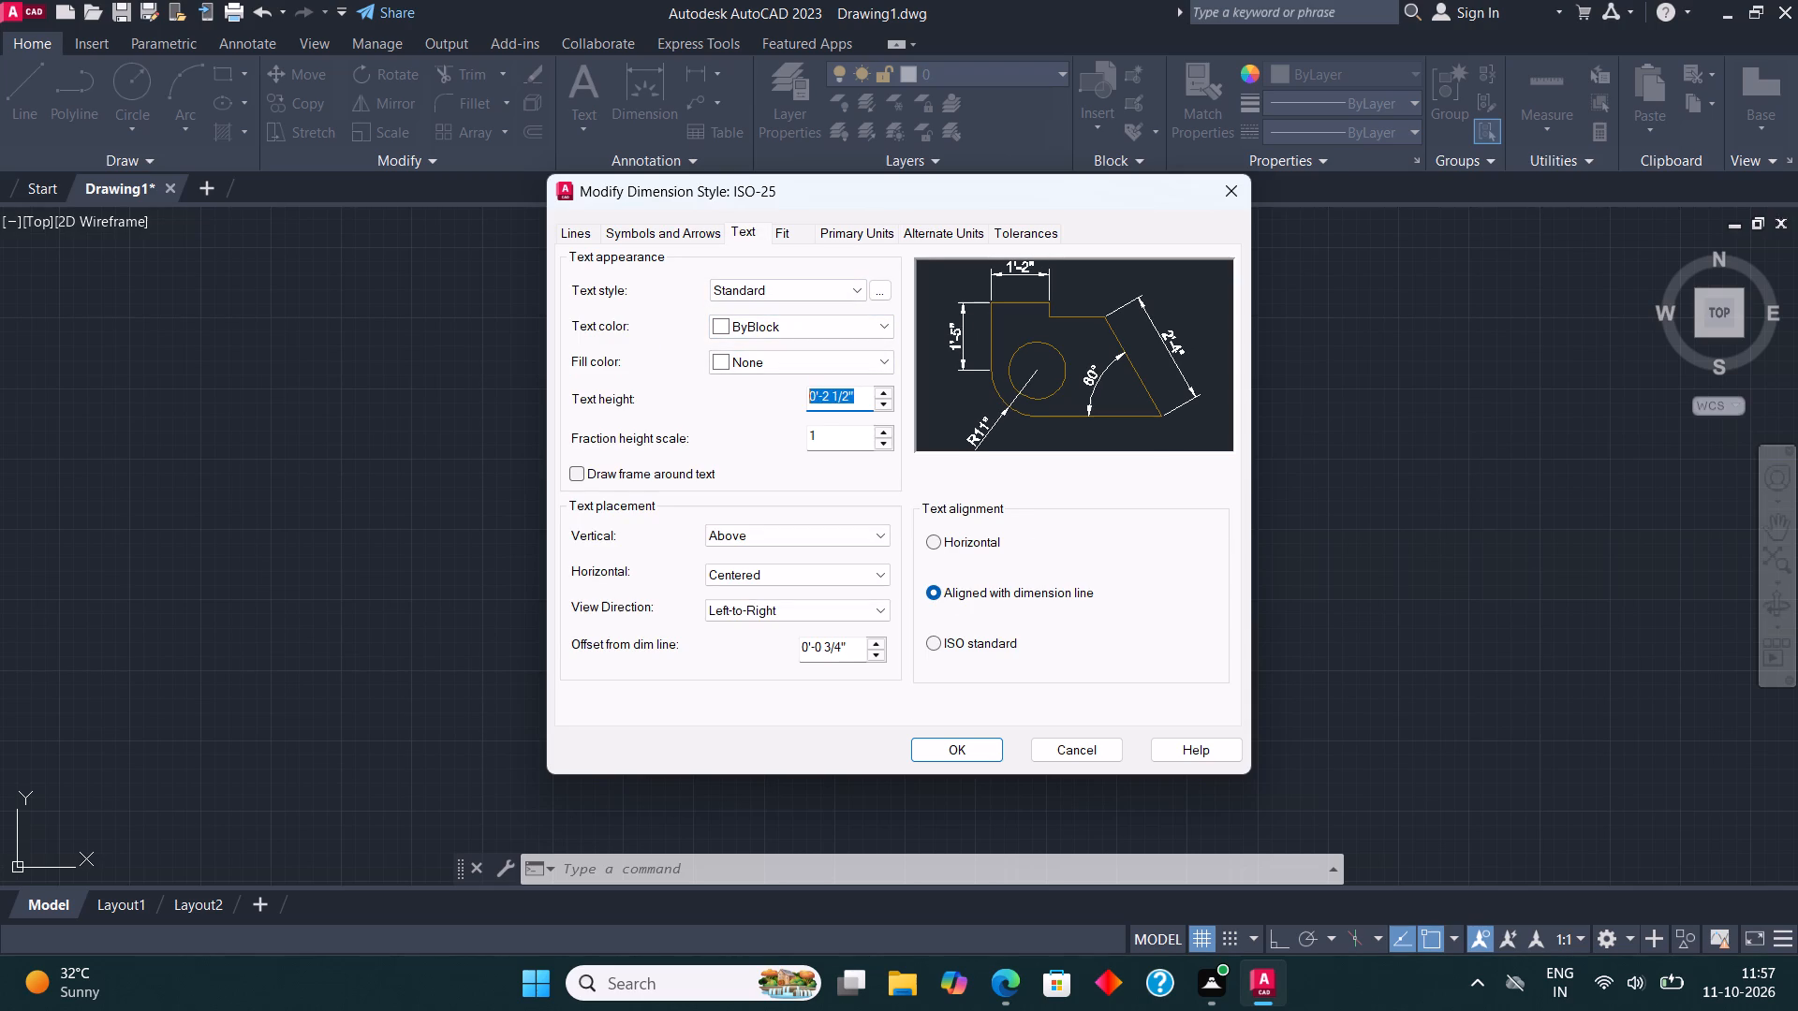
pyautogui.moveTo(808, 413); pyautogui.dragTo(803, 415)
pyautogui.write('5"')
pyautogui.click(979, 747)
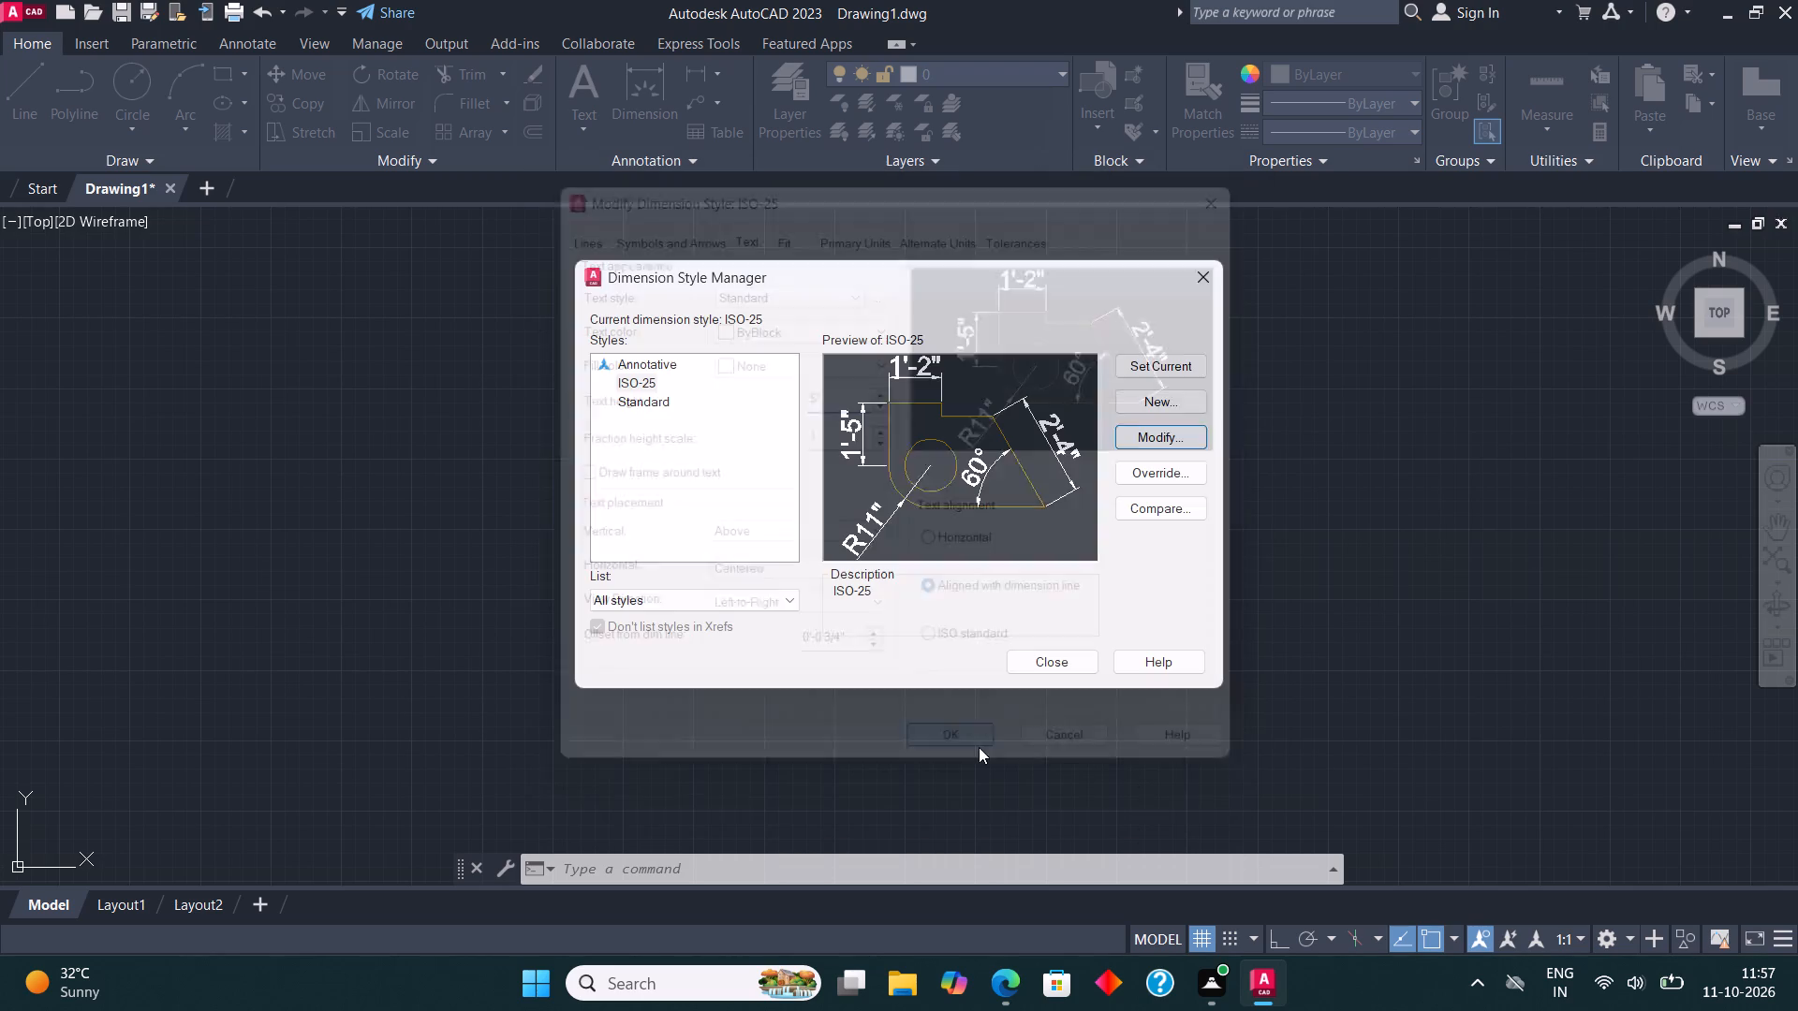
pyautogui.click(1182, 366)
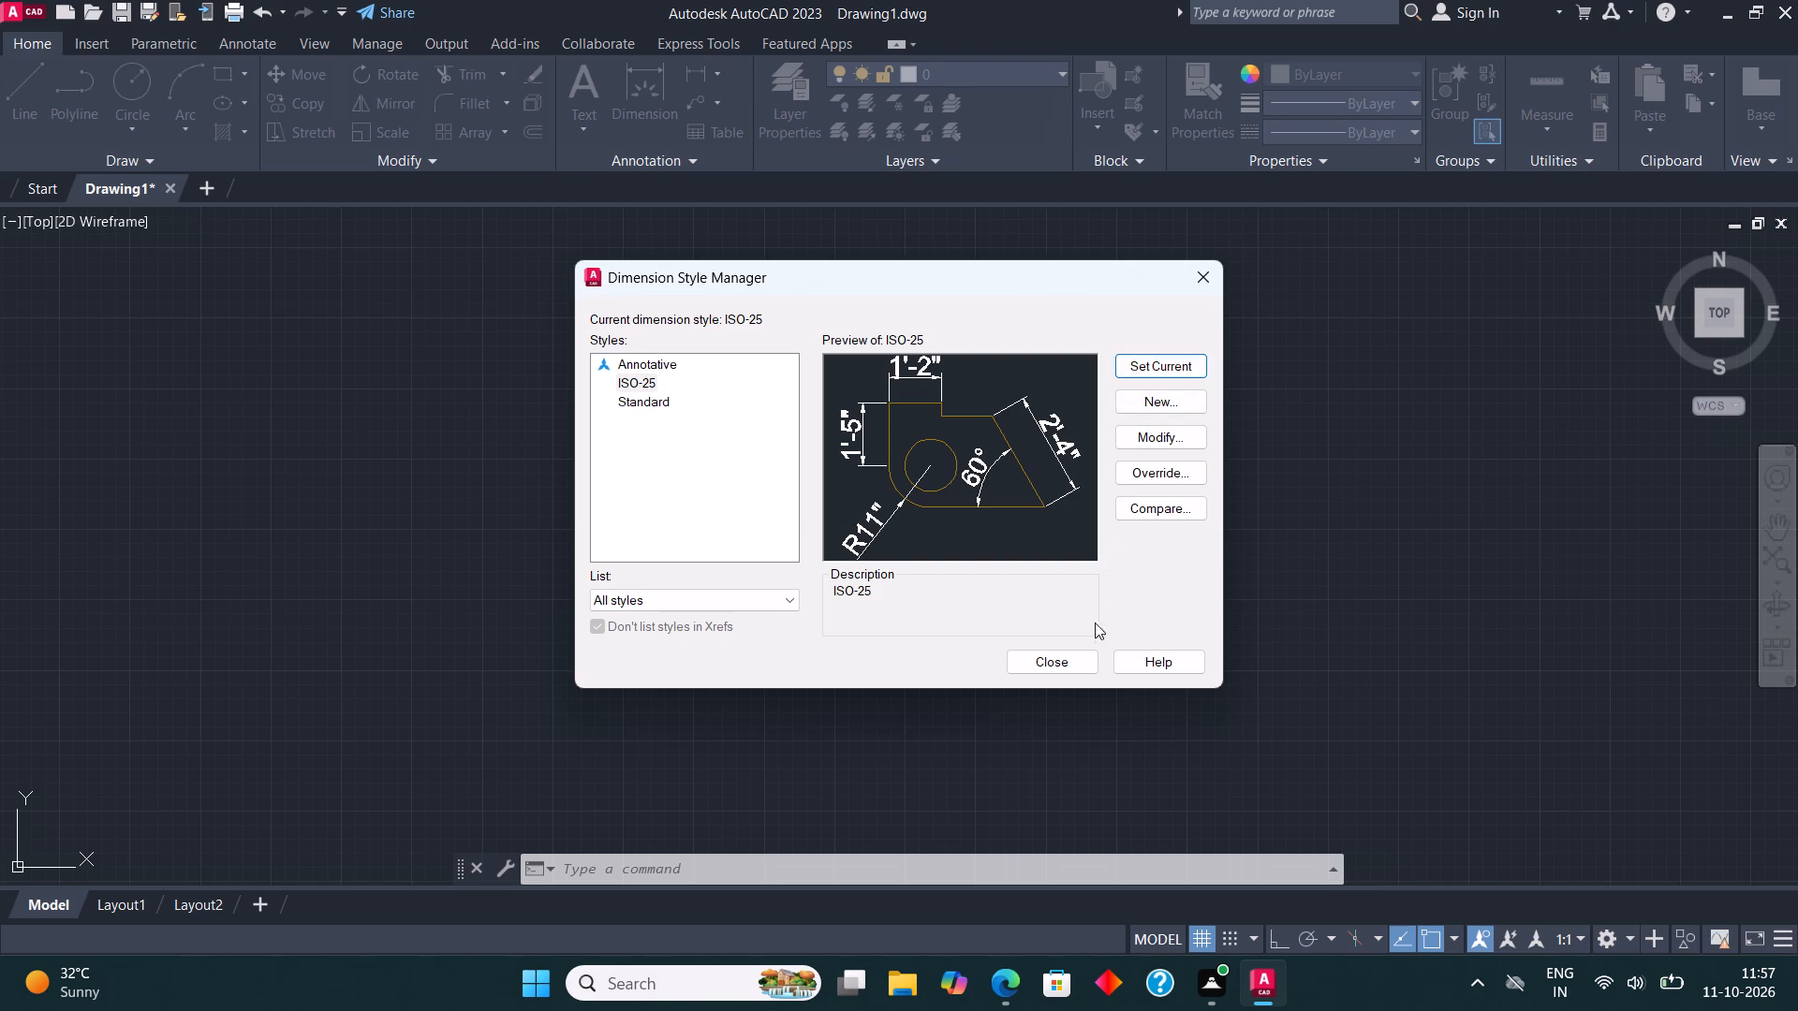
pyautogui.click(1064, 667)
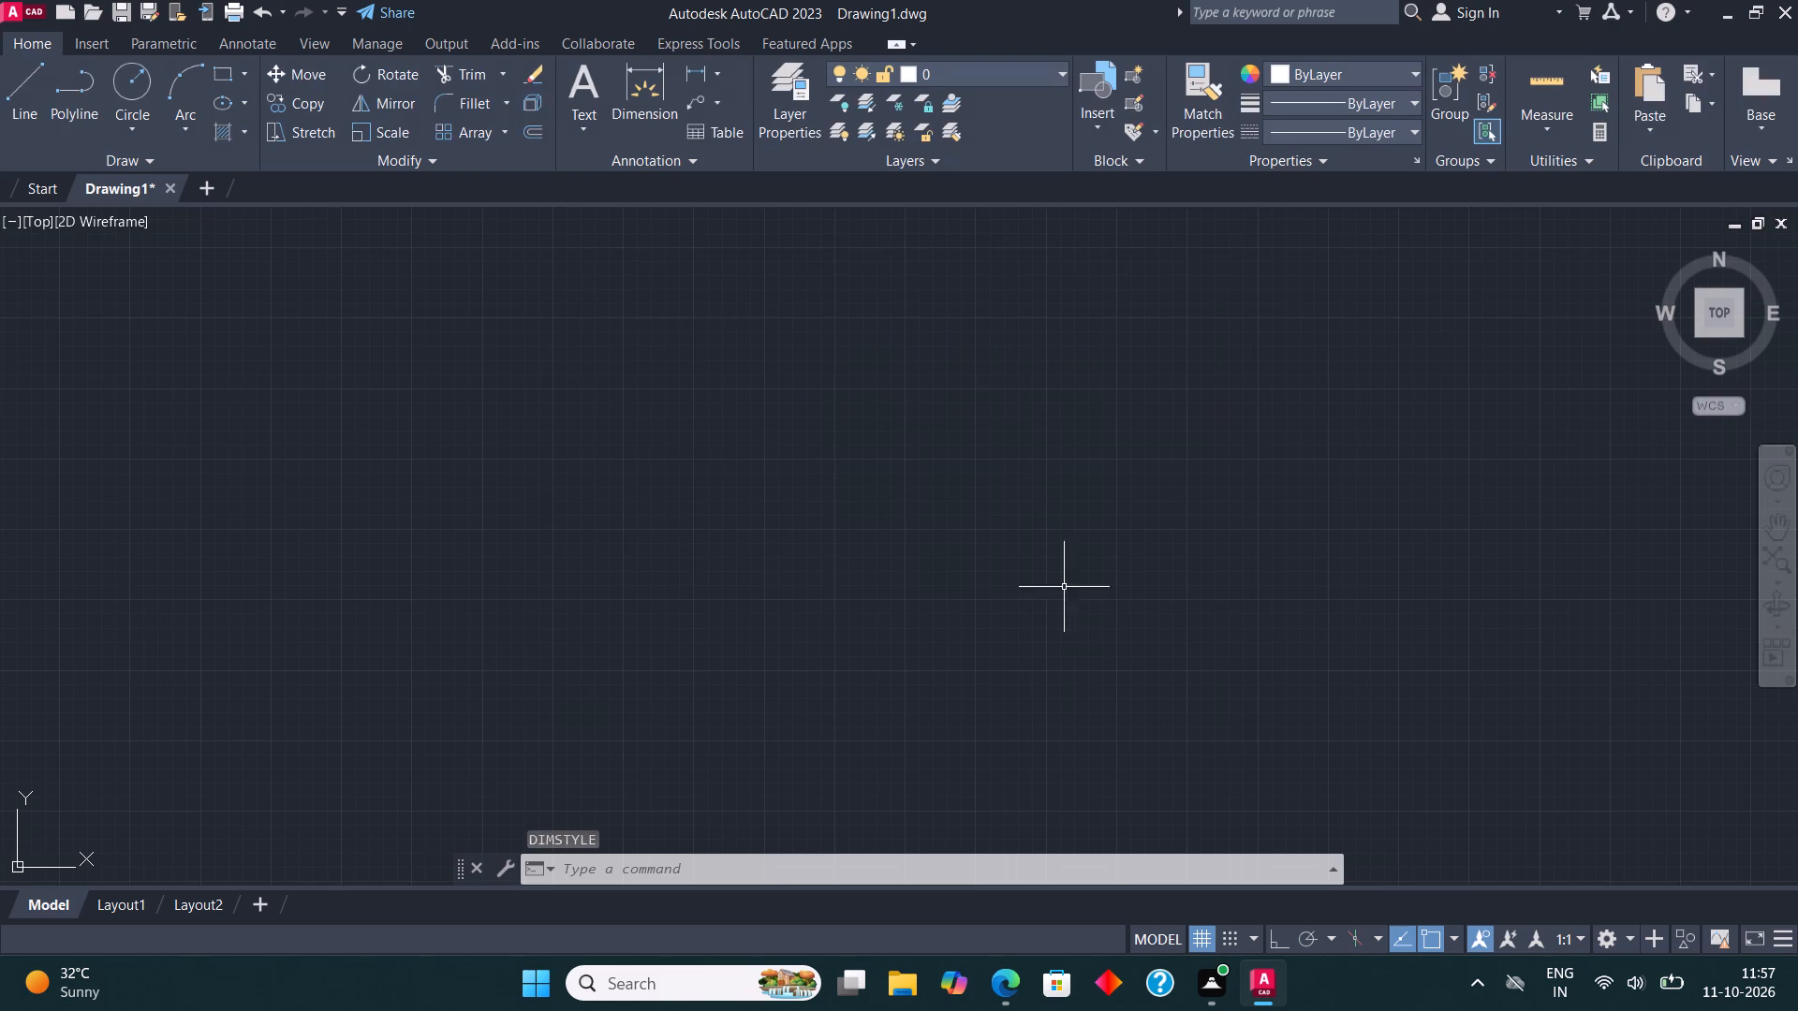
# Turn Ortho on and draw a closed rectangular outline 30' wide and 48' high with the Line tool.
pyautogui.press('F8')
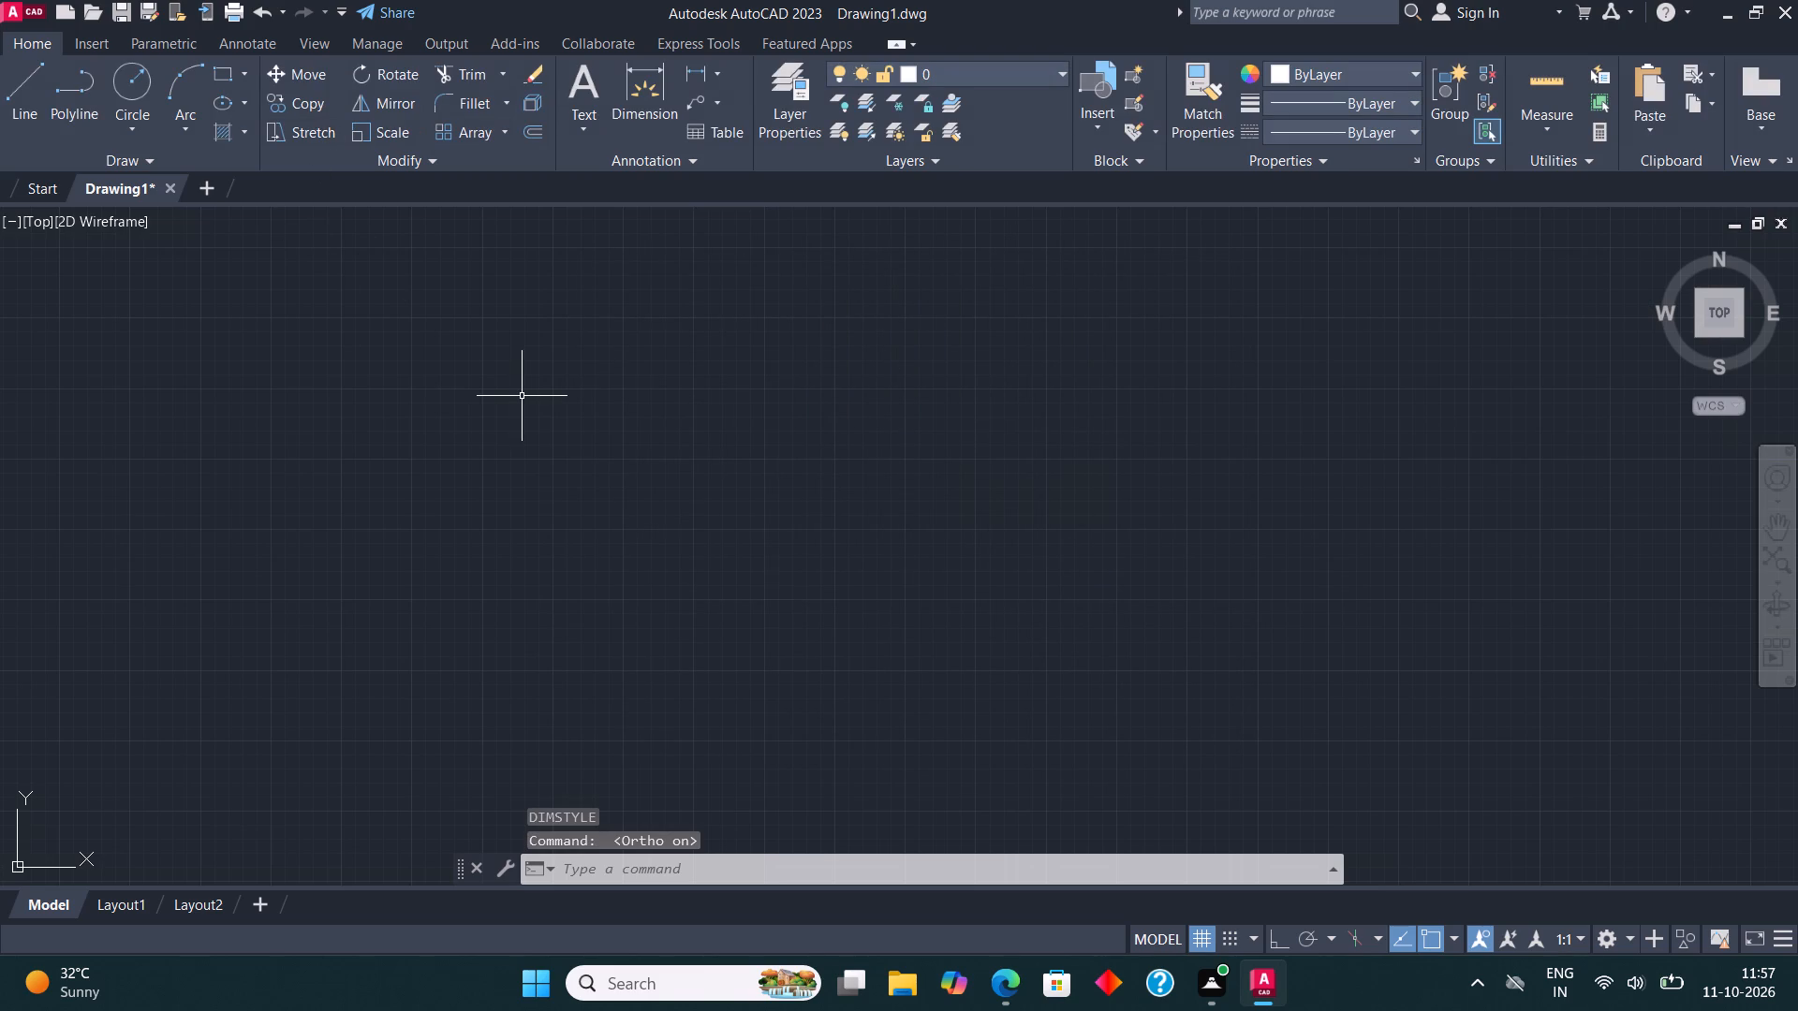
pyautogui.click(20, 87)
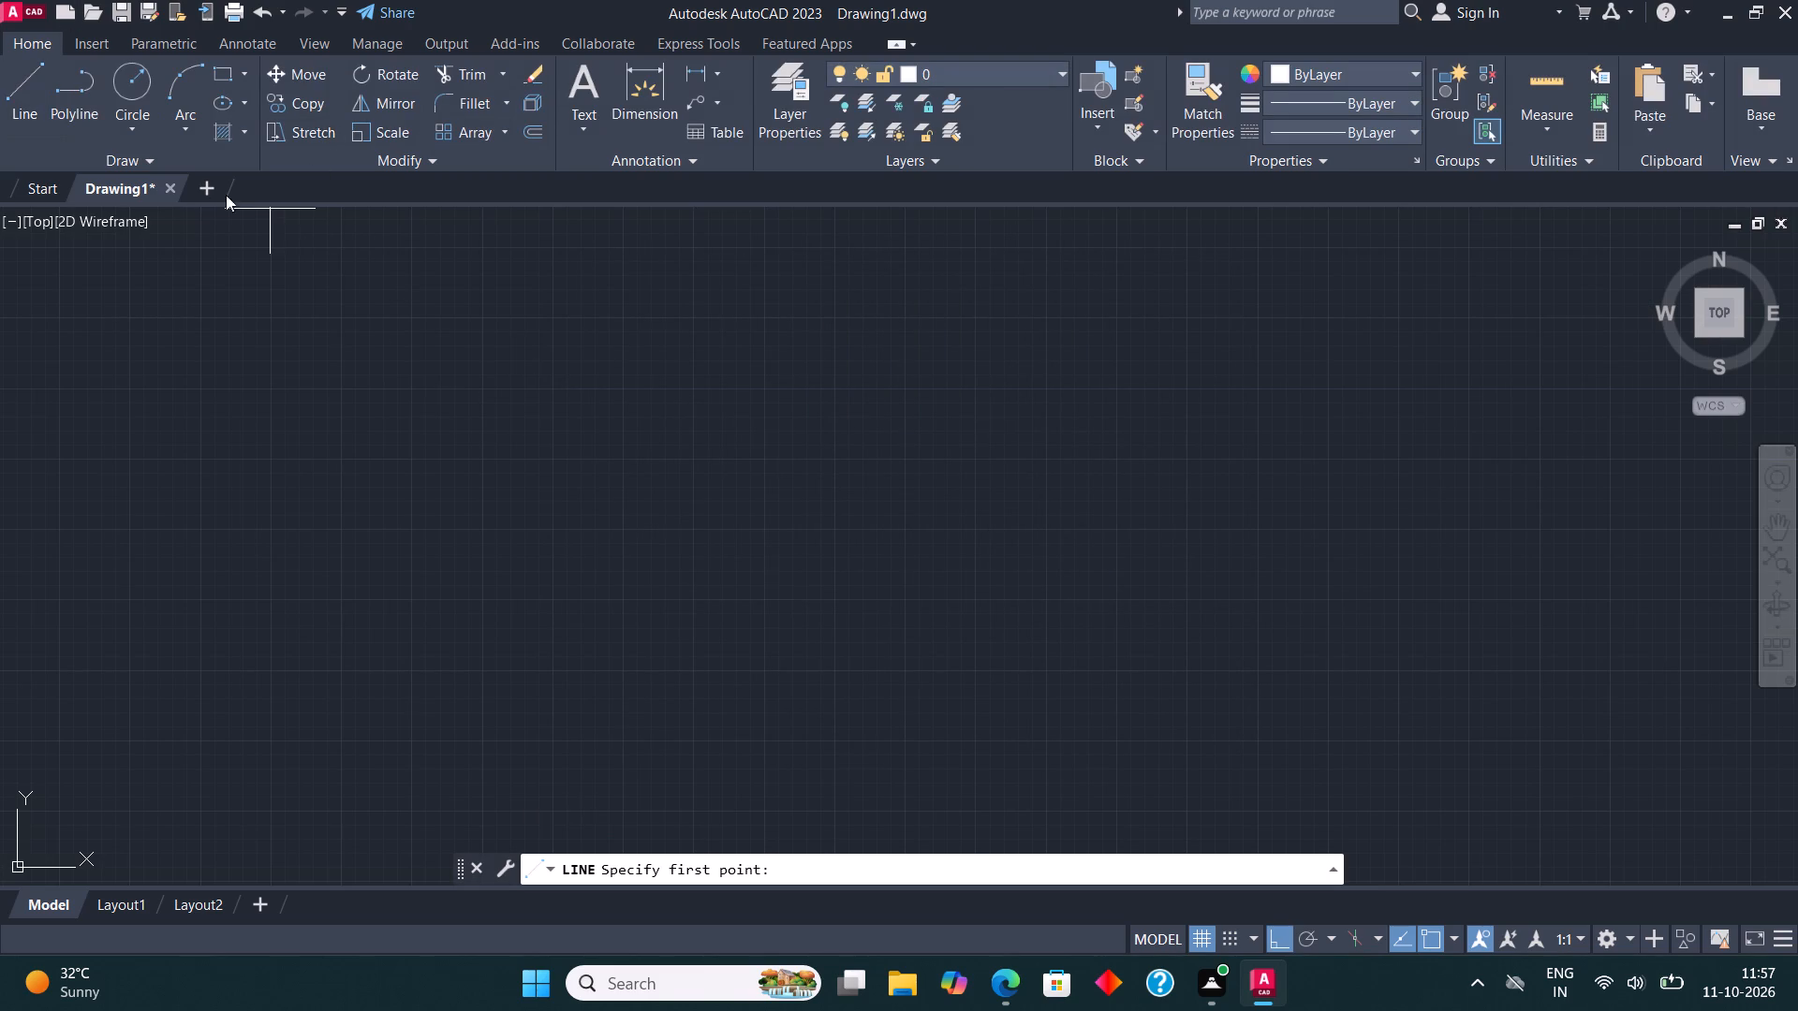
pyautogui.click(515, 374)
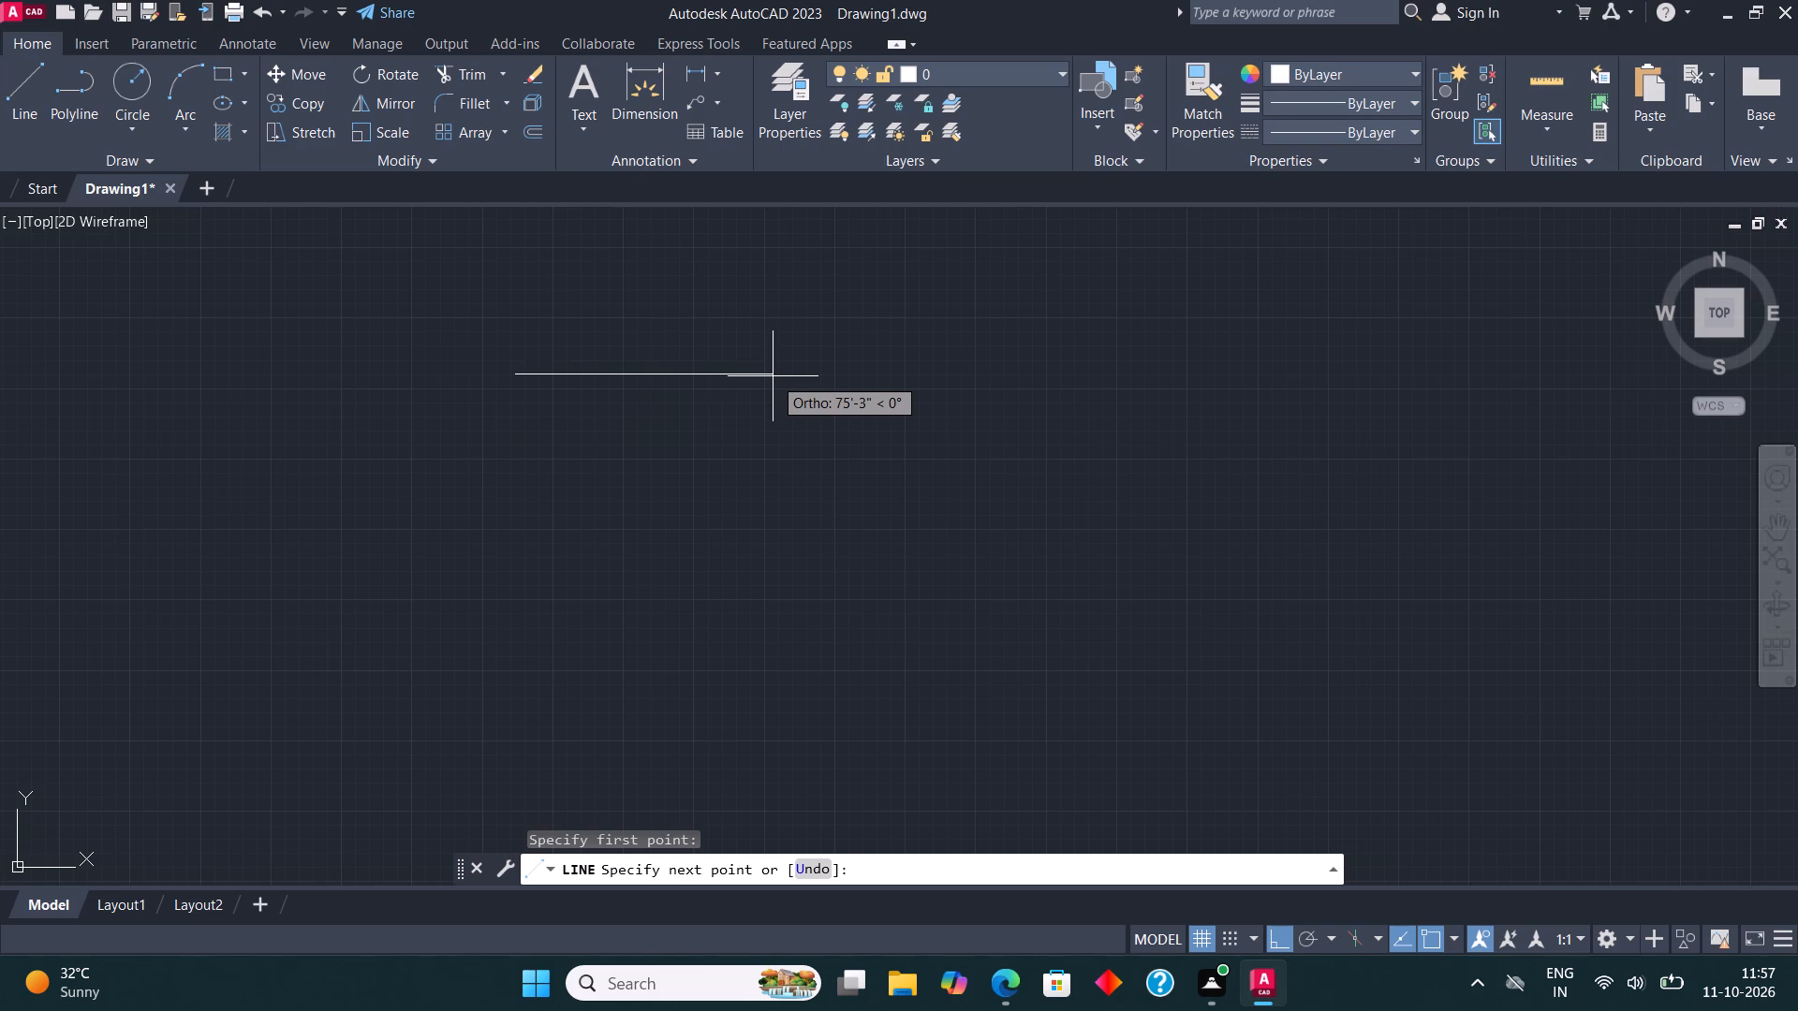
pyautogui.write("30'")
pyautogui.press('Return')
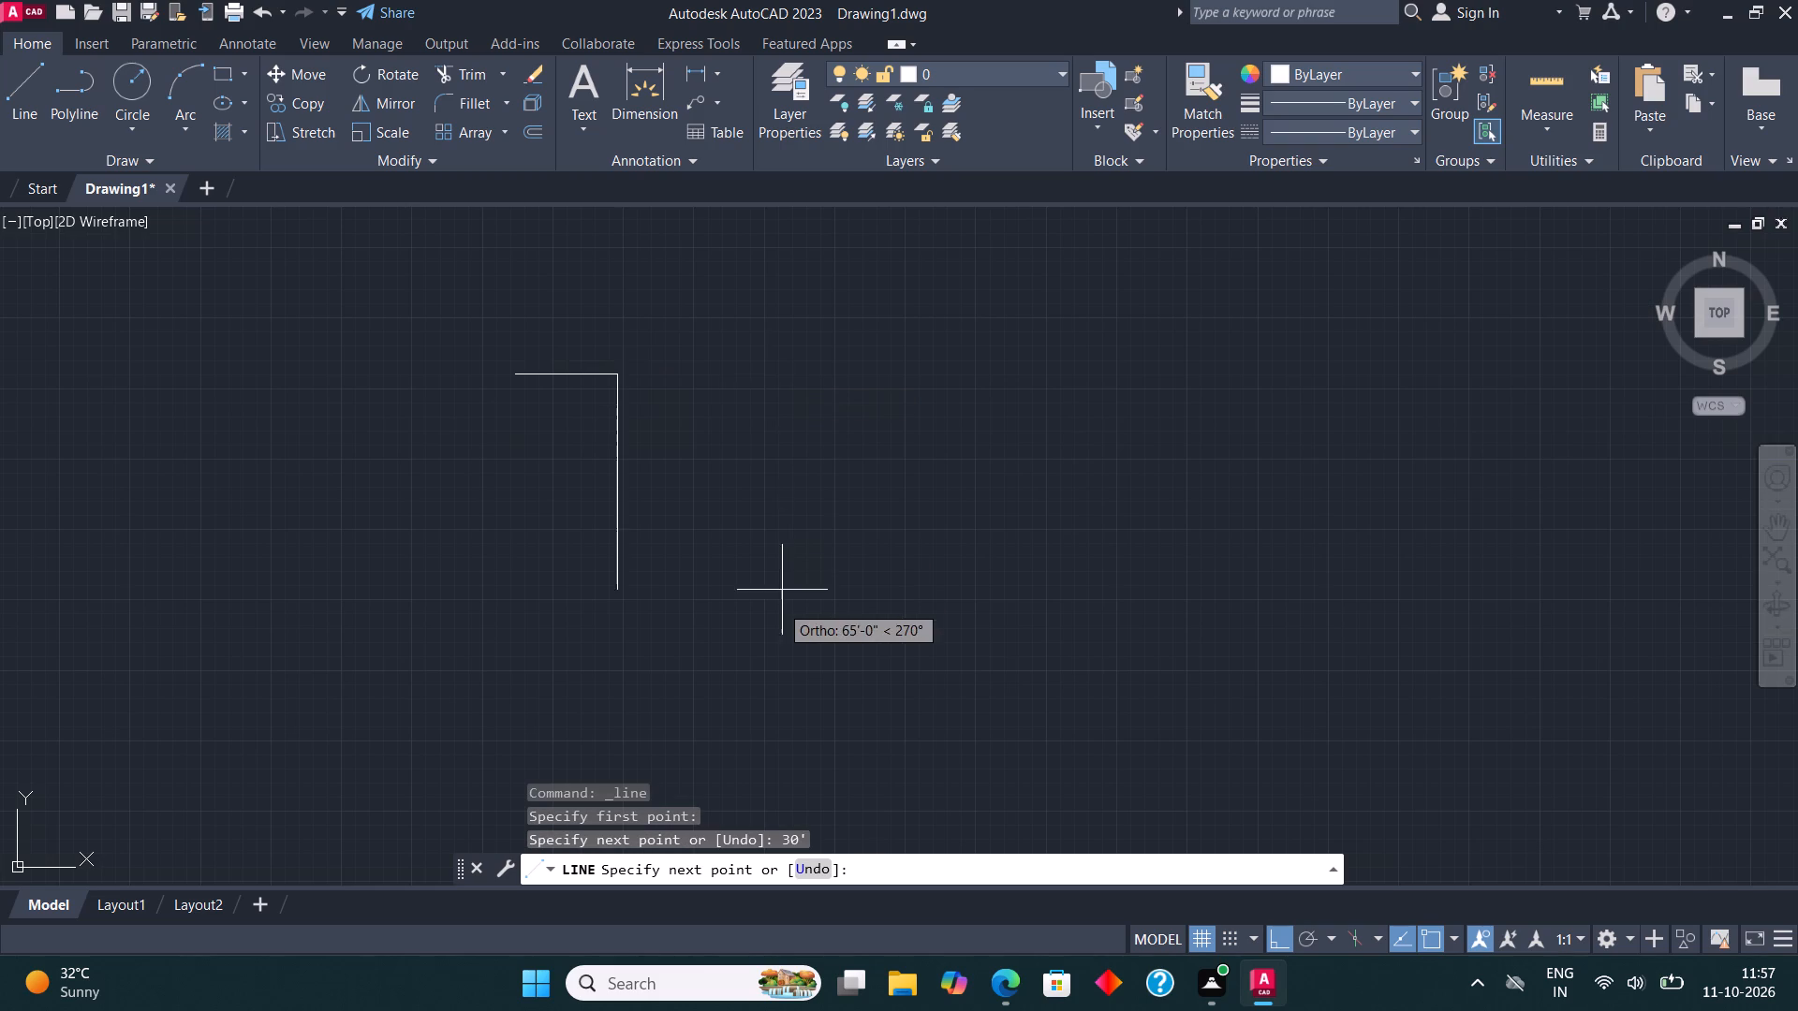
pyautogui.write("48'")
pyautogui.press('Return')
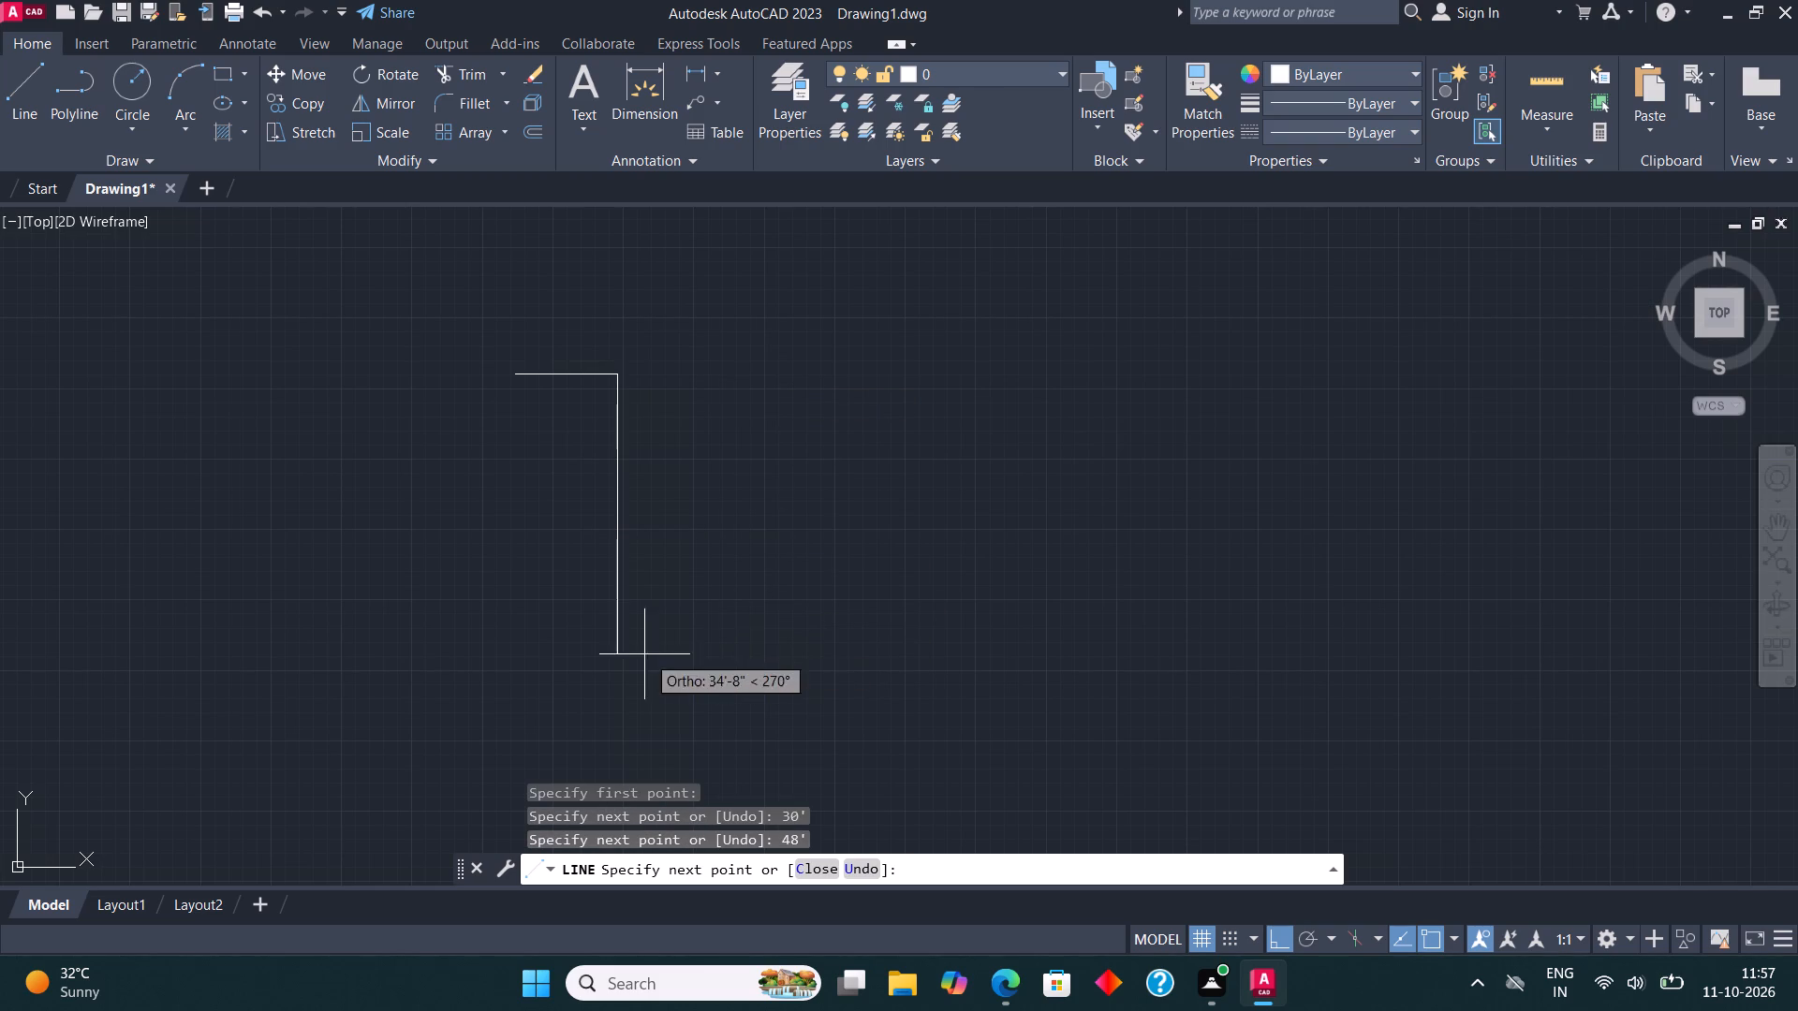
pyautogui.write("30'")
pyautogui.press('Return')
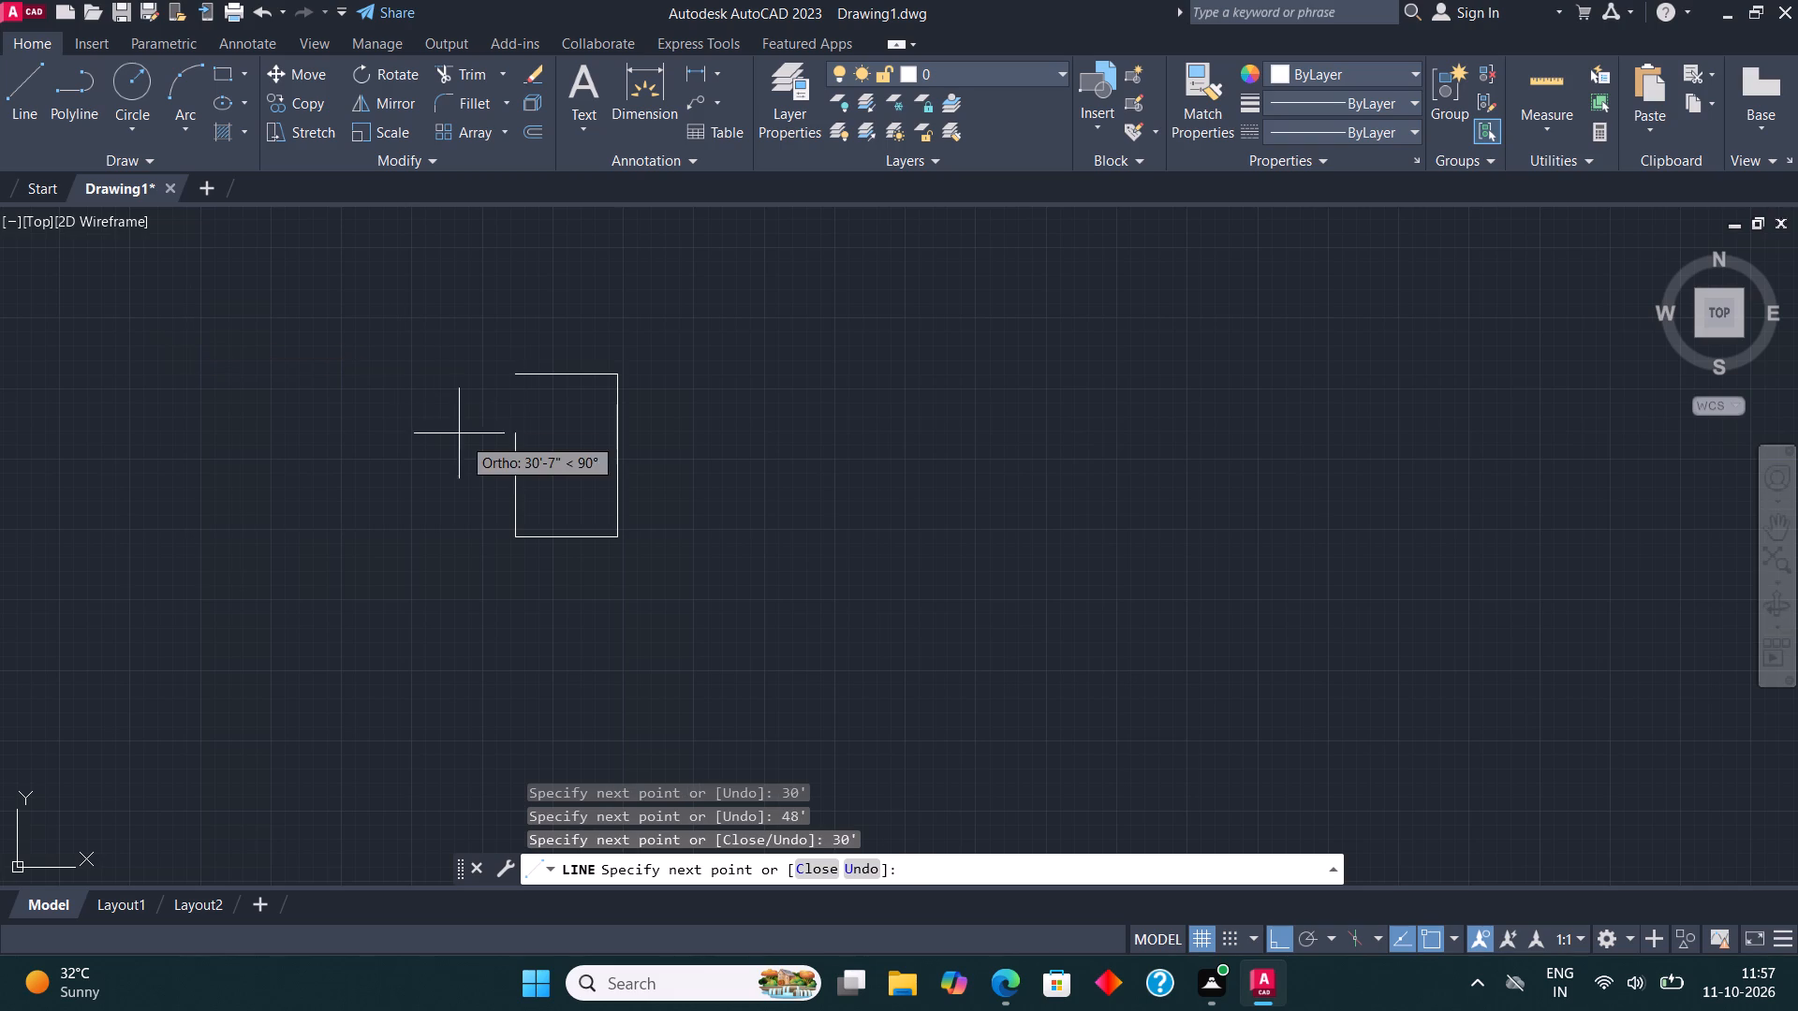
pyautogui.write("48'")
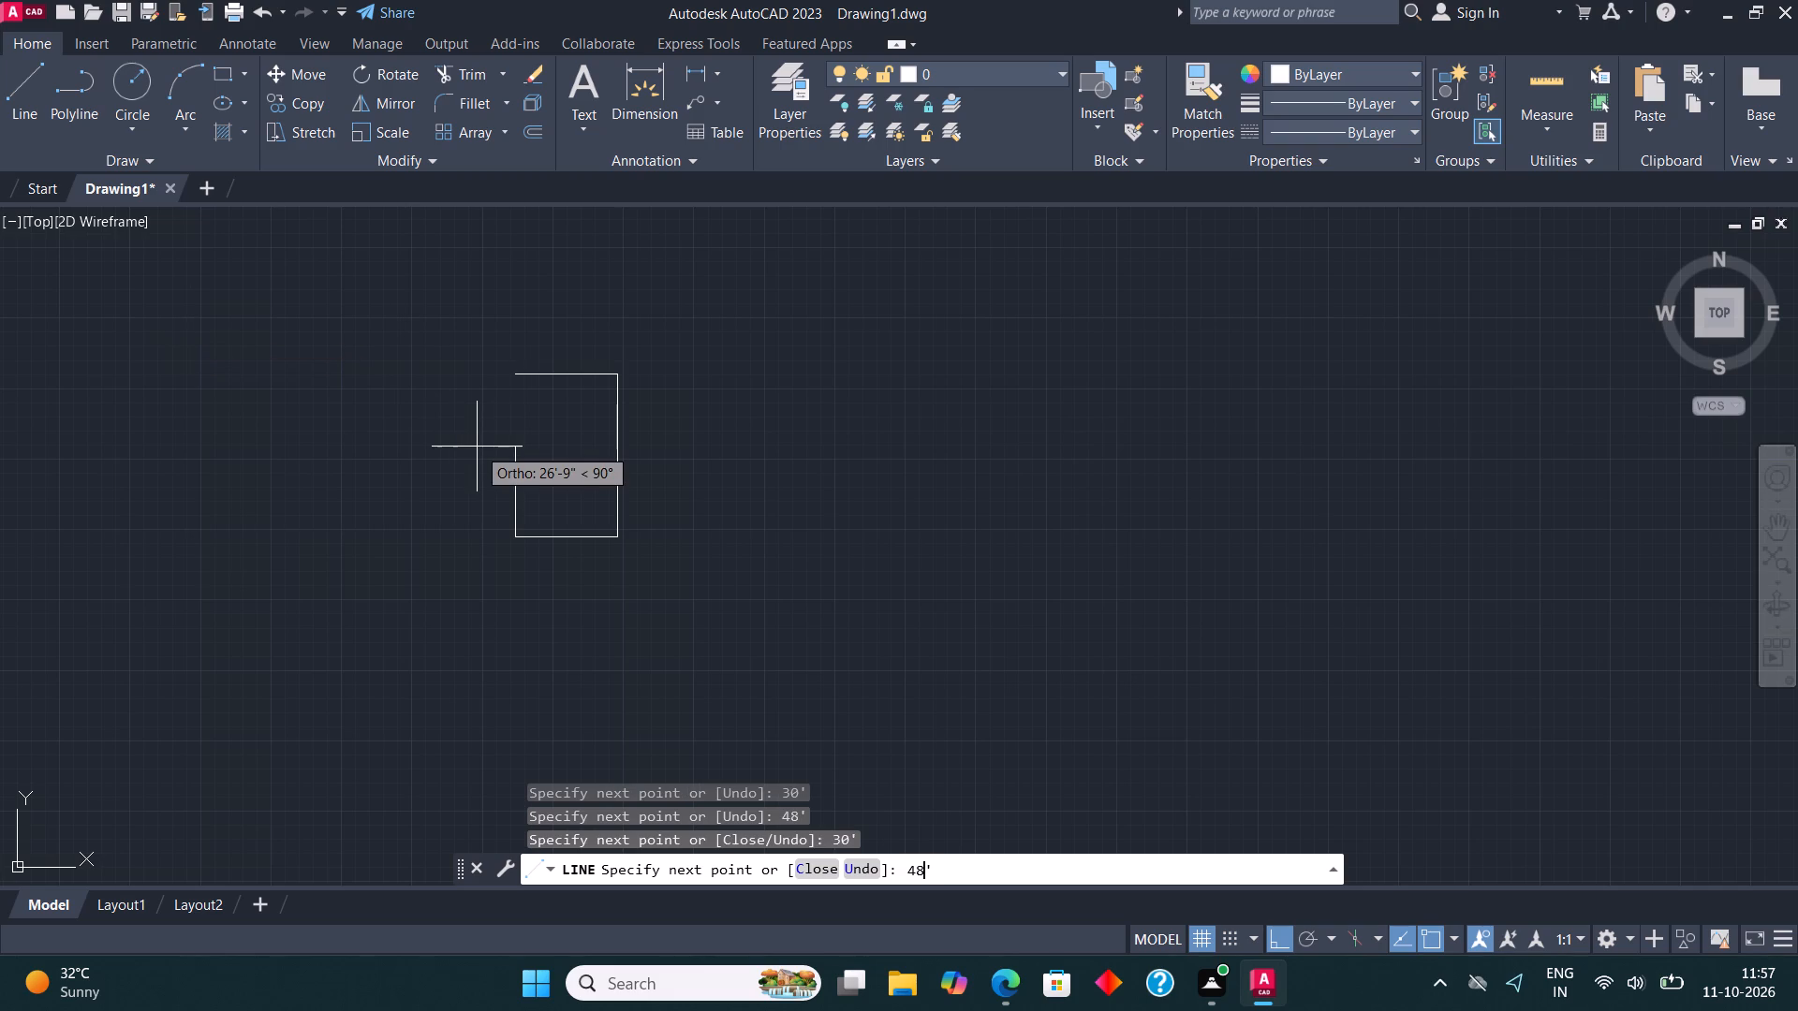
pyautogui.press('Return')
pyautogui.moveTo(477, 447); pyautogui.dragTo(689, 490, button='middle')
pyautogui.press('Escape')
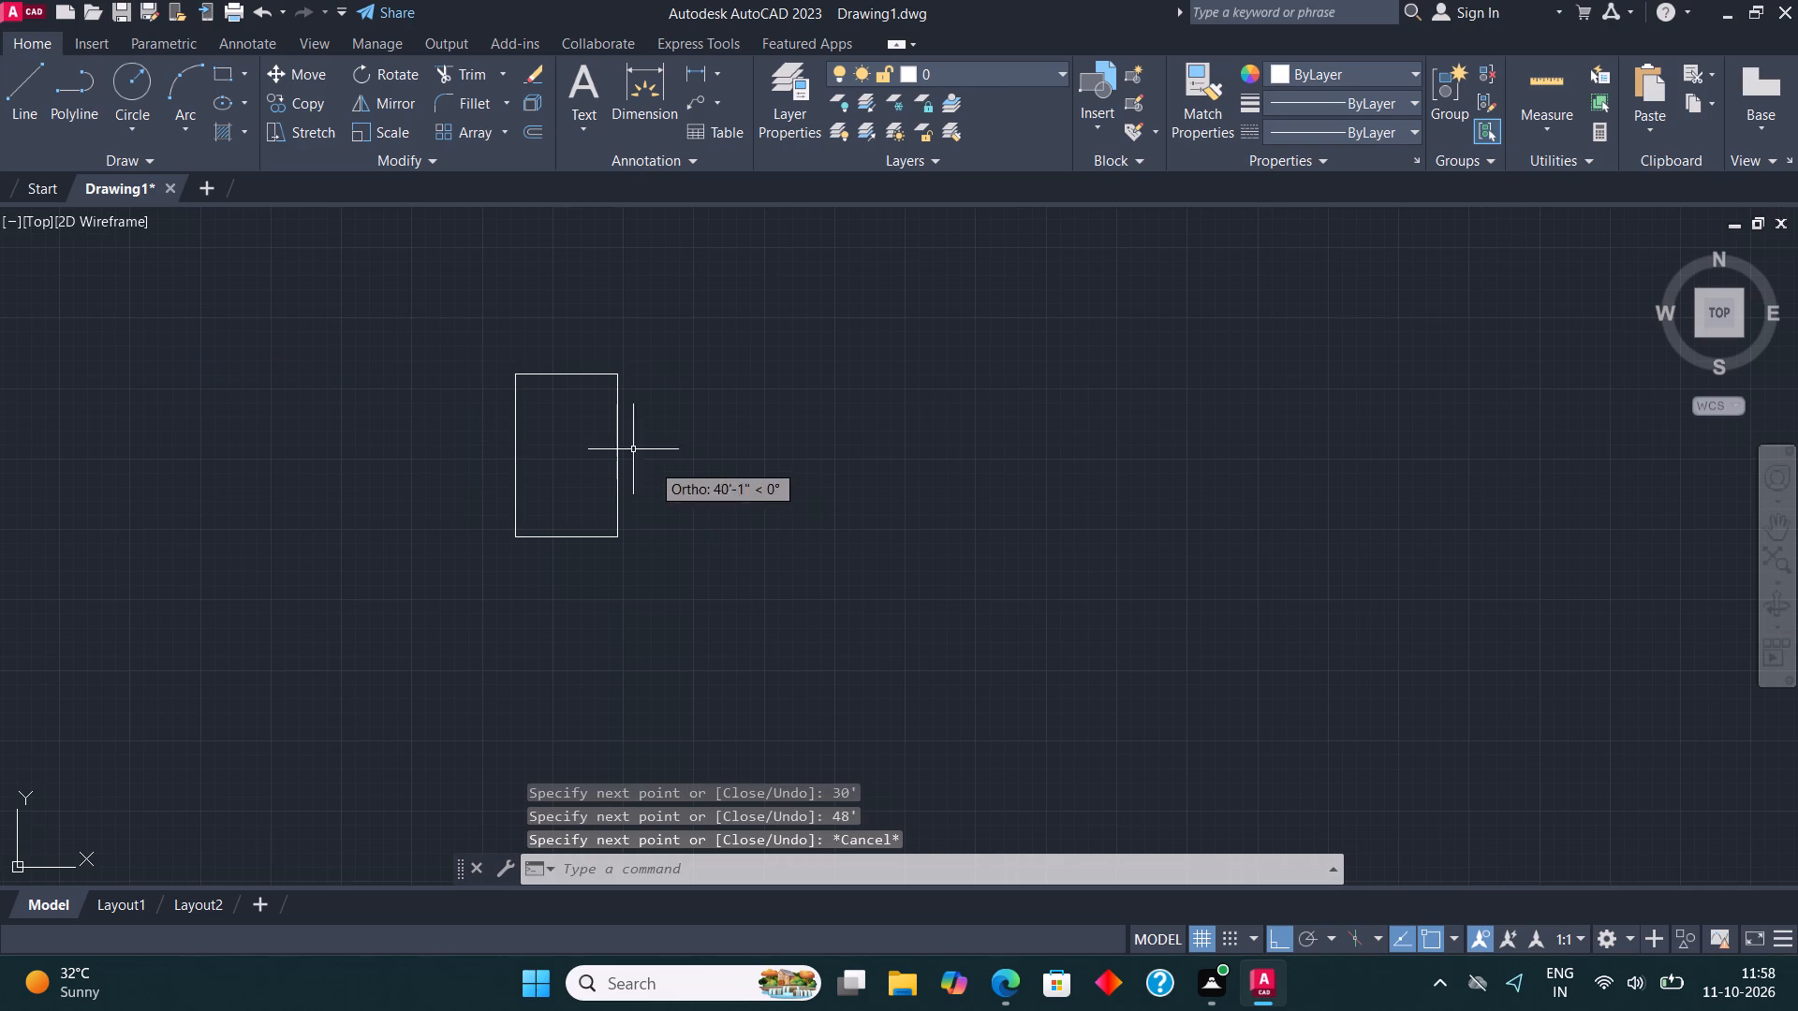
# Offset all four sides of the rectangular outline 9" inward to form the outer walls.
pyautogui.moveTo(559, 436); pyautogui.dragTo(658, 436, button='middle')
pyautogui.scroll(1, 645, 437)
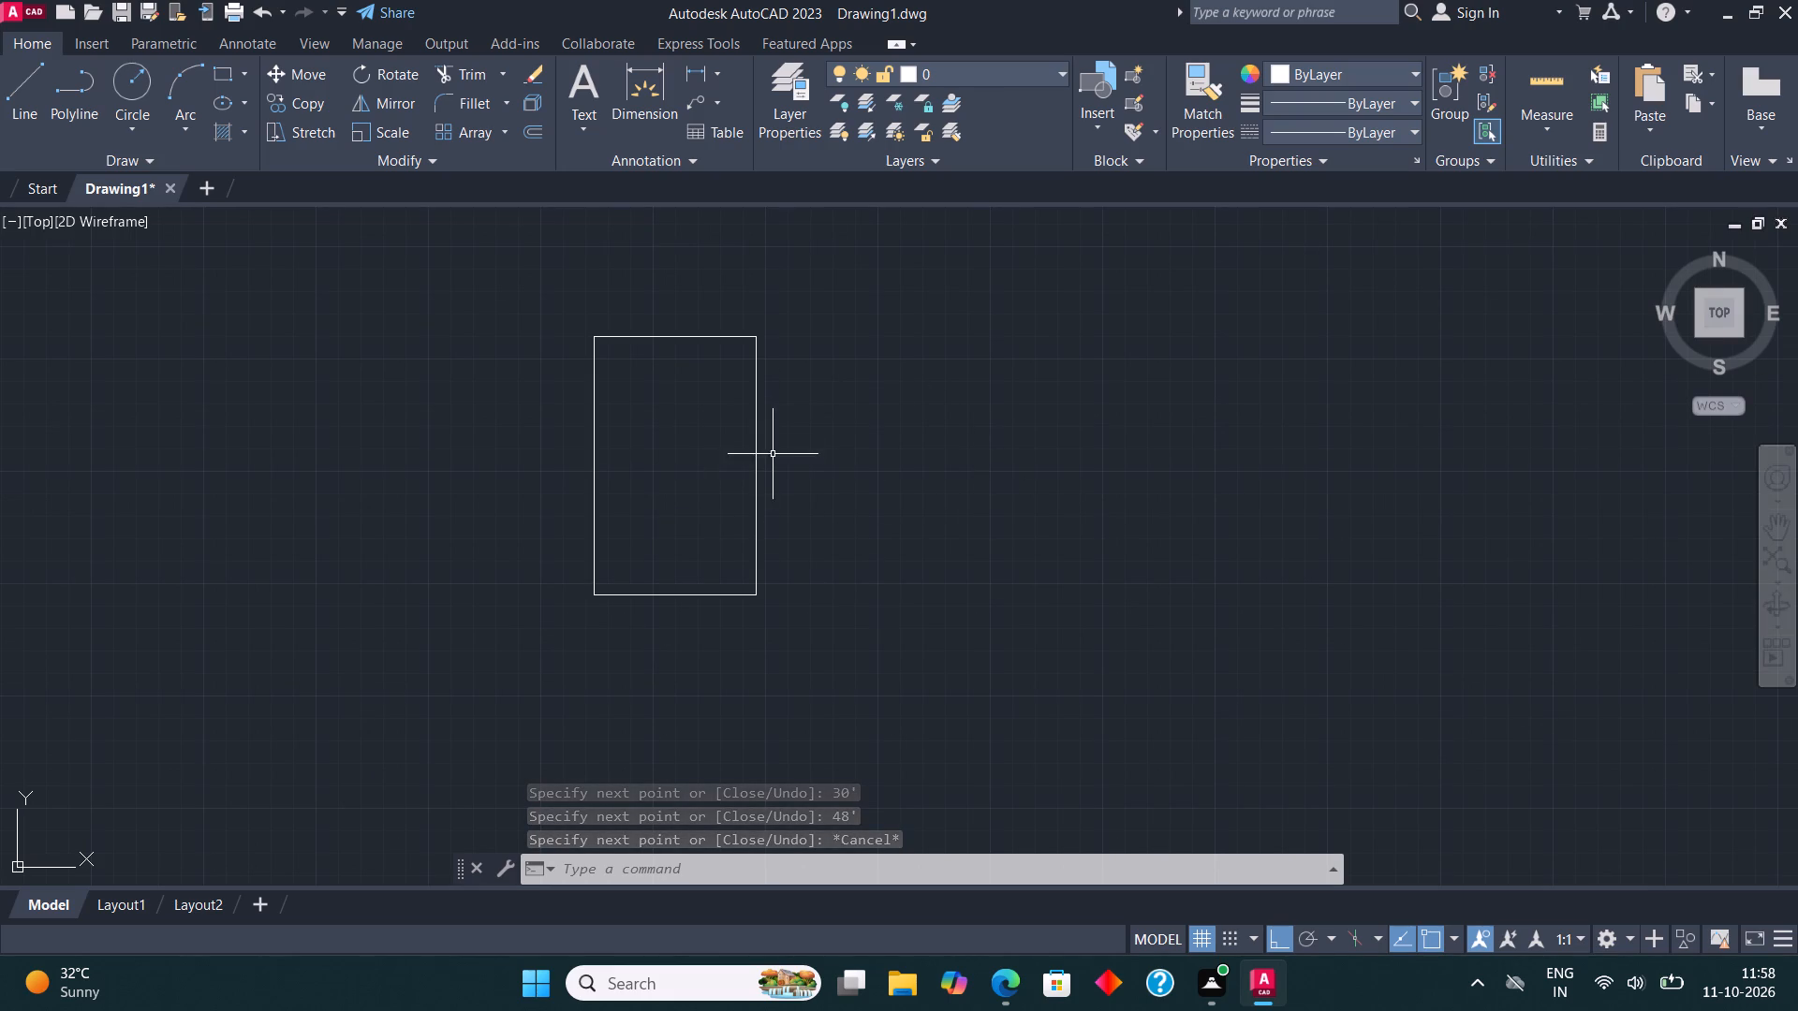
pyautogui.moveTo(595, 361); pyautogui.dragTo(522, 370, button='middle')
pyautogui.scroll(2, 522, 370)
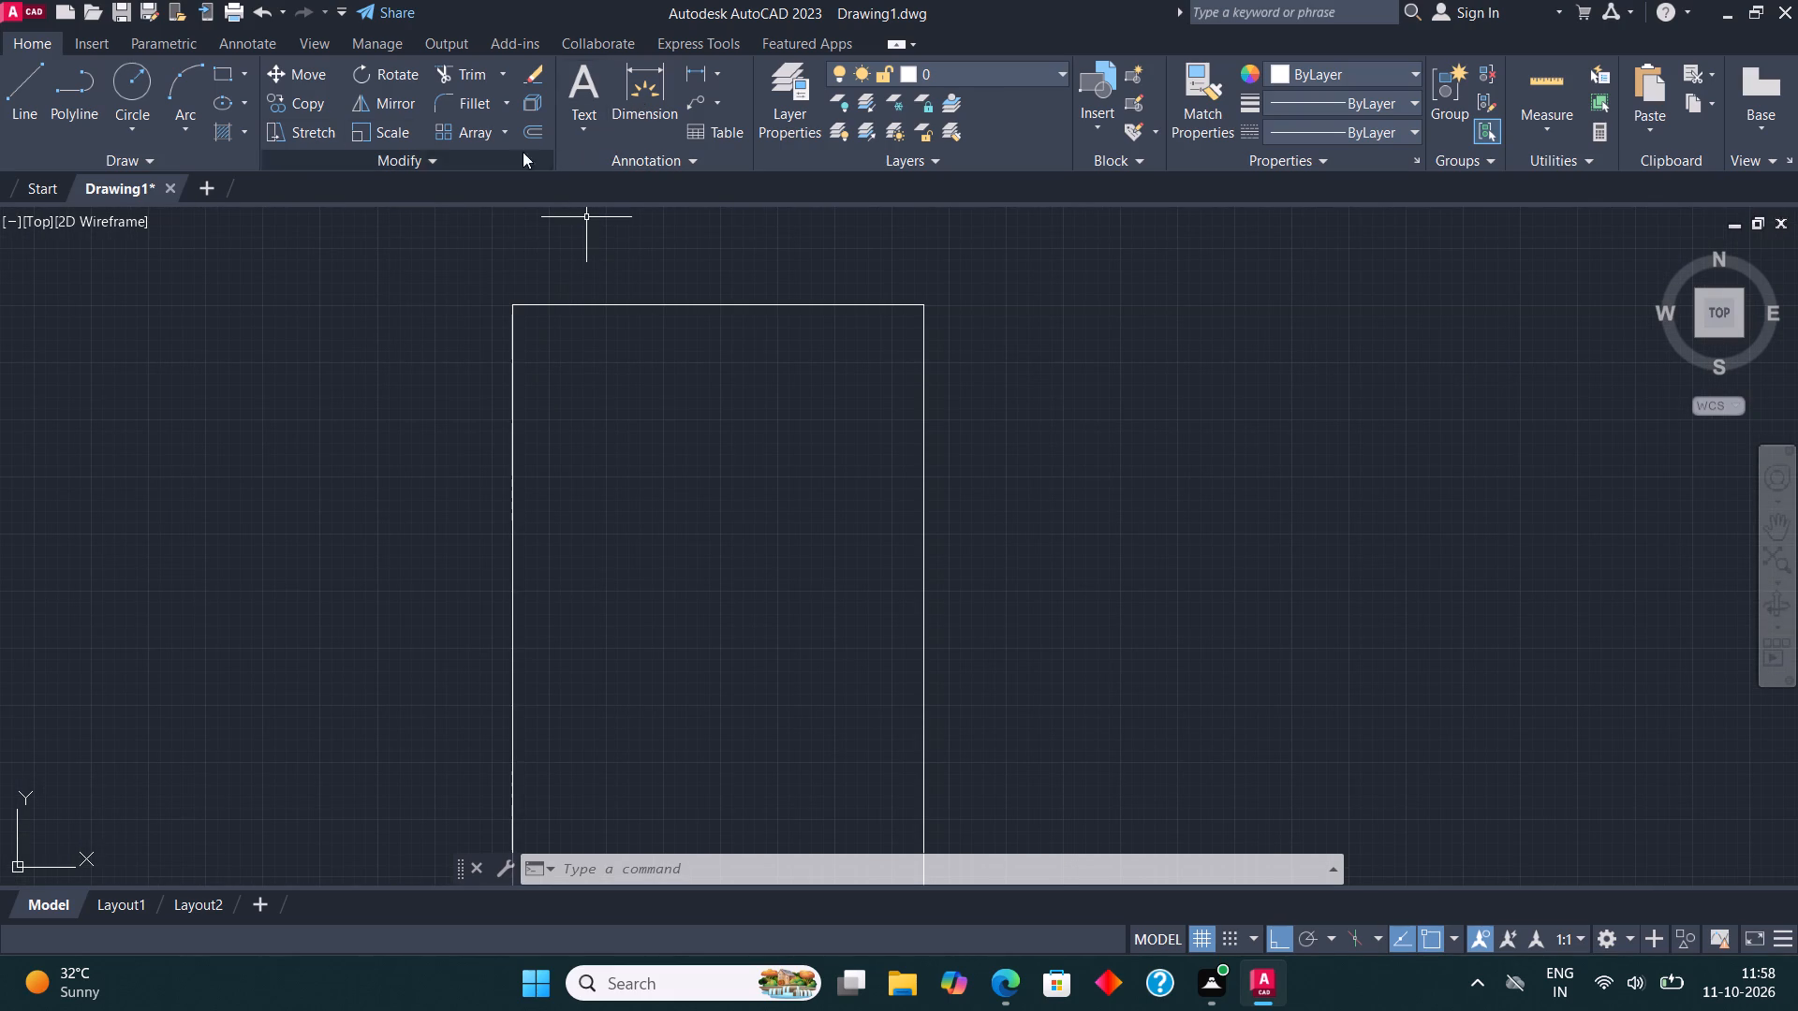
pyautogui.click(529, 126)
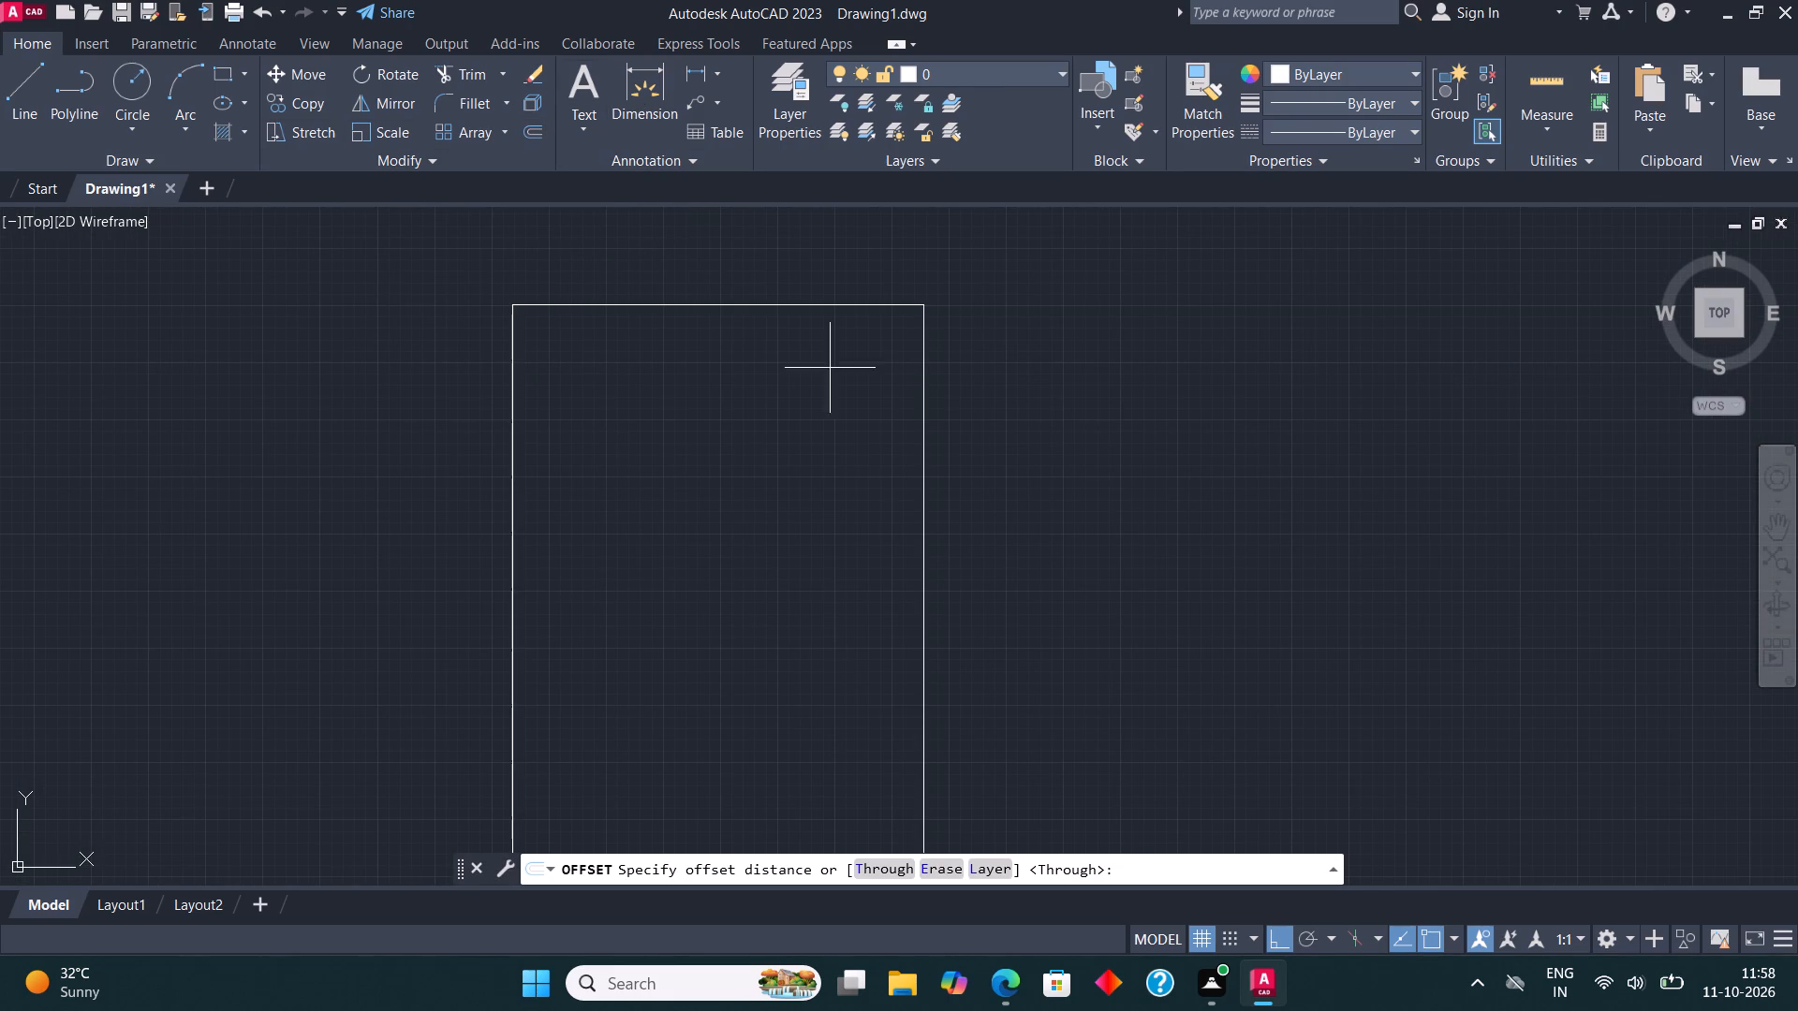
pyautogui.click(717, 300)
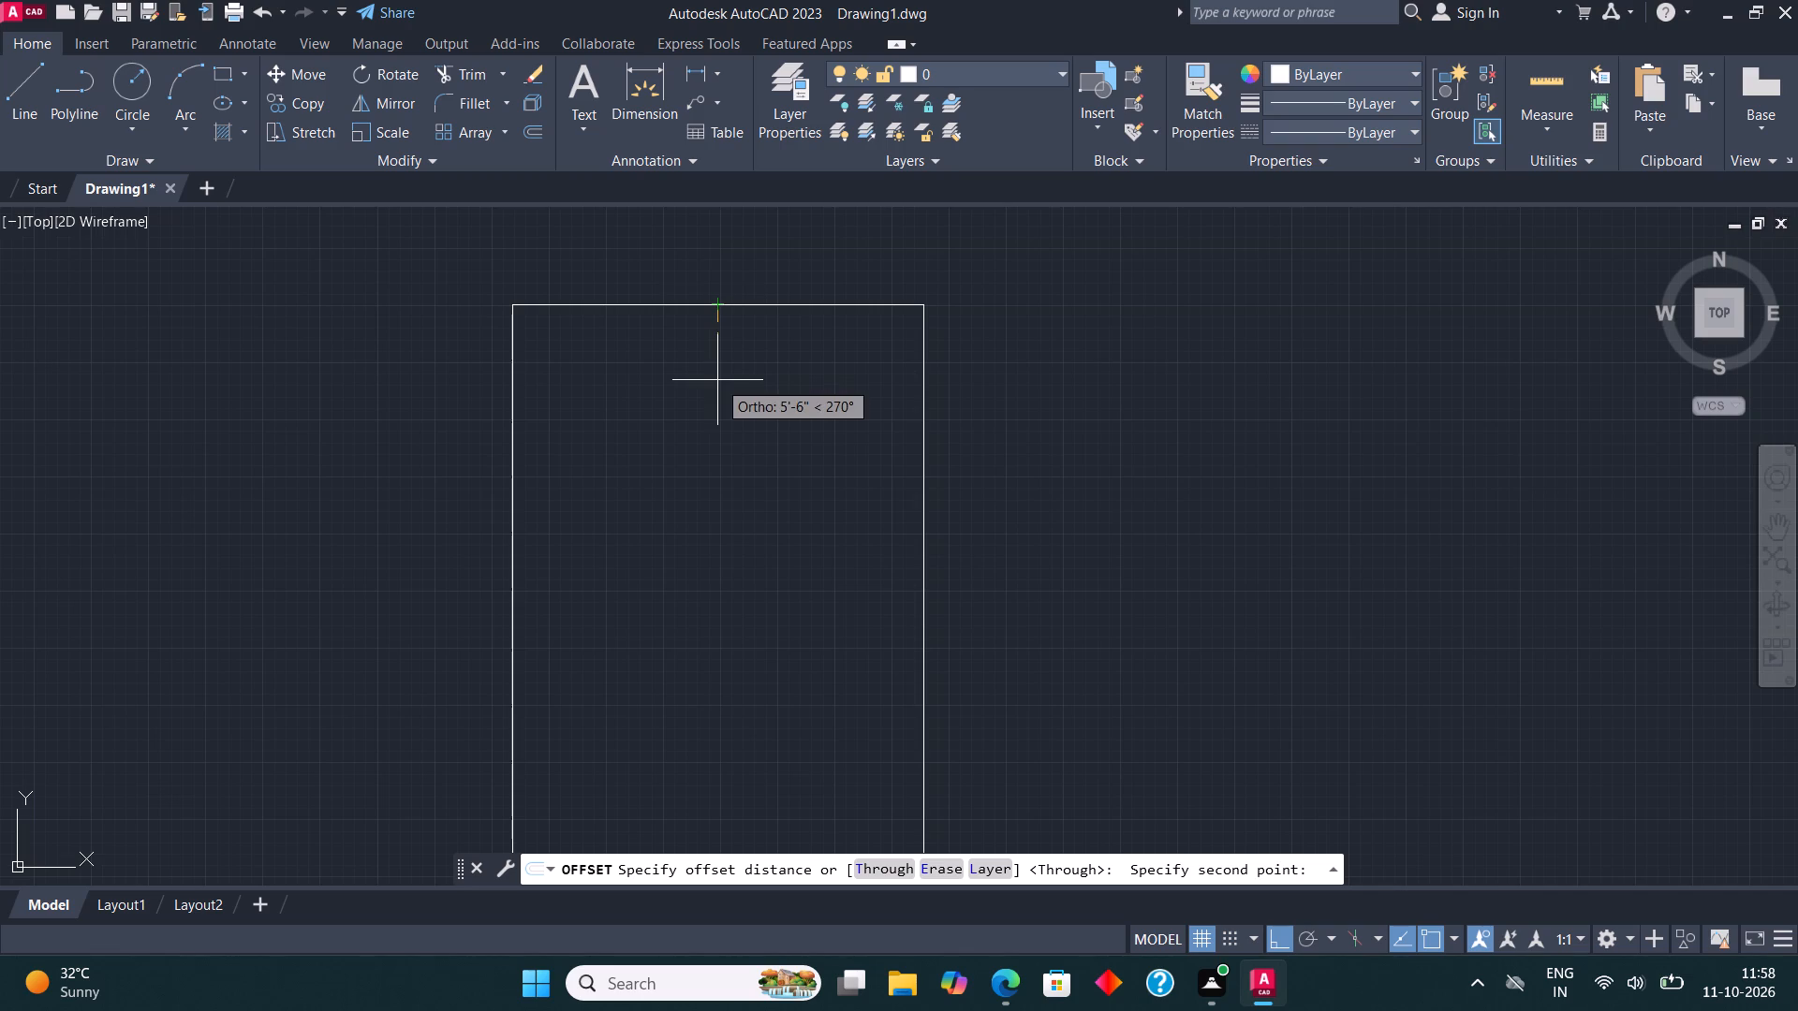
pyautogui.write('9"')
pyautogui.press('Return')
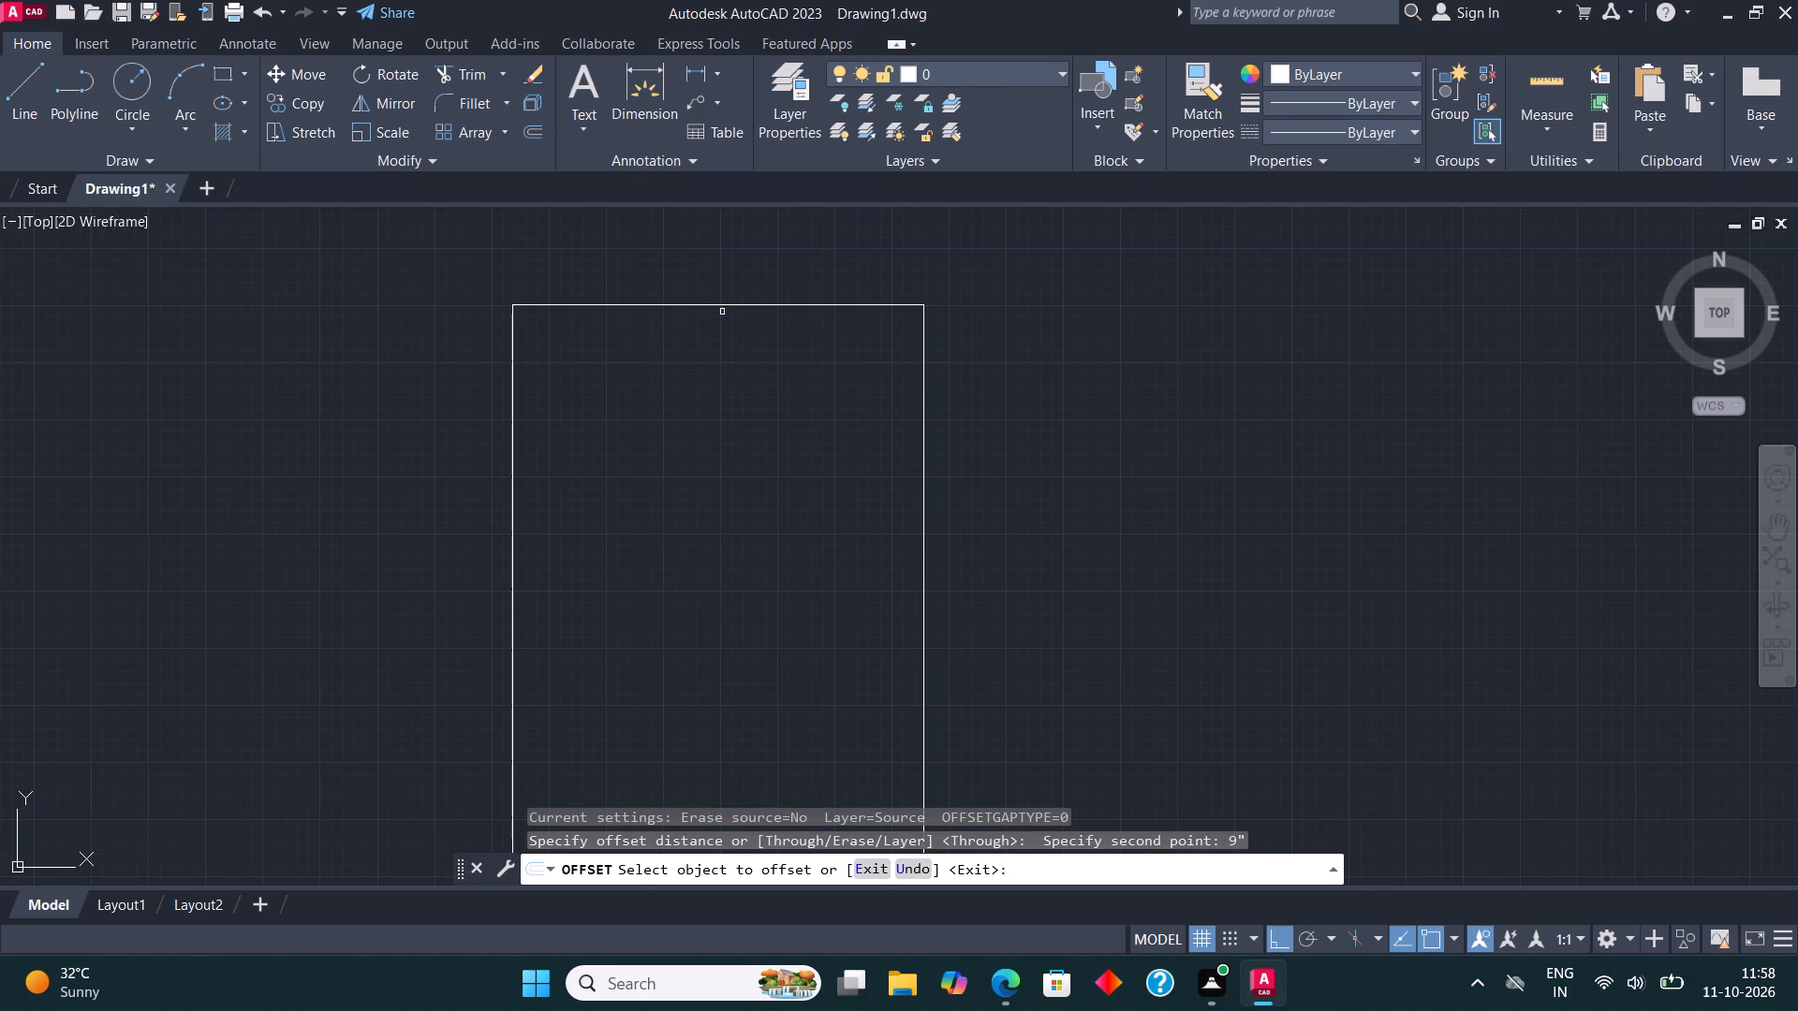
pyautogui.click(722, 306)
pyautogui.click(718, 358)
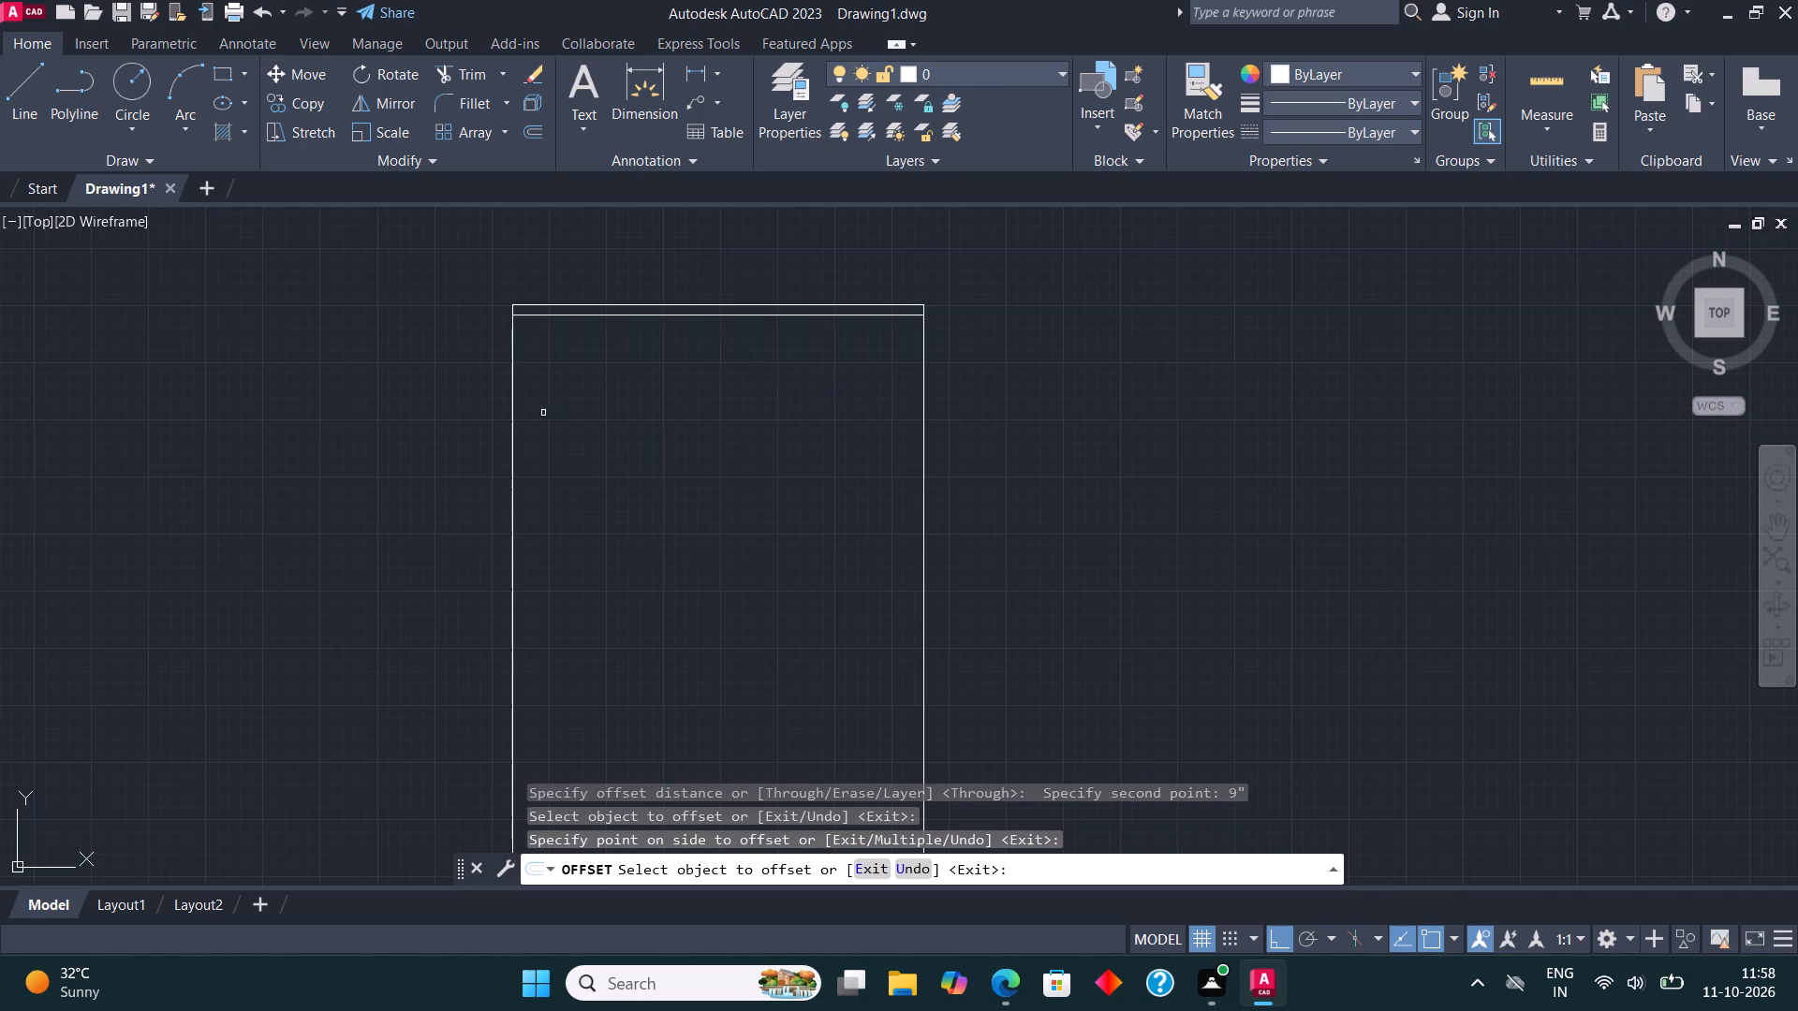
pyautogui.click(514, 386)
pyautogui.click(559, 412)
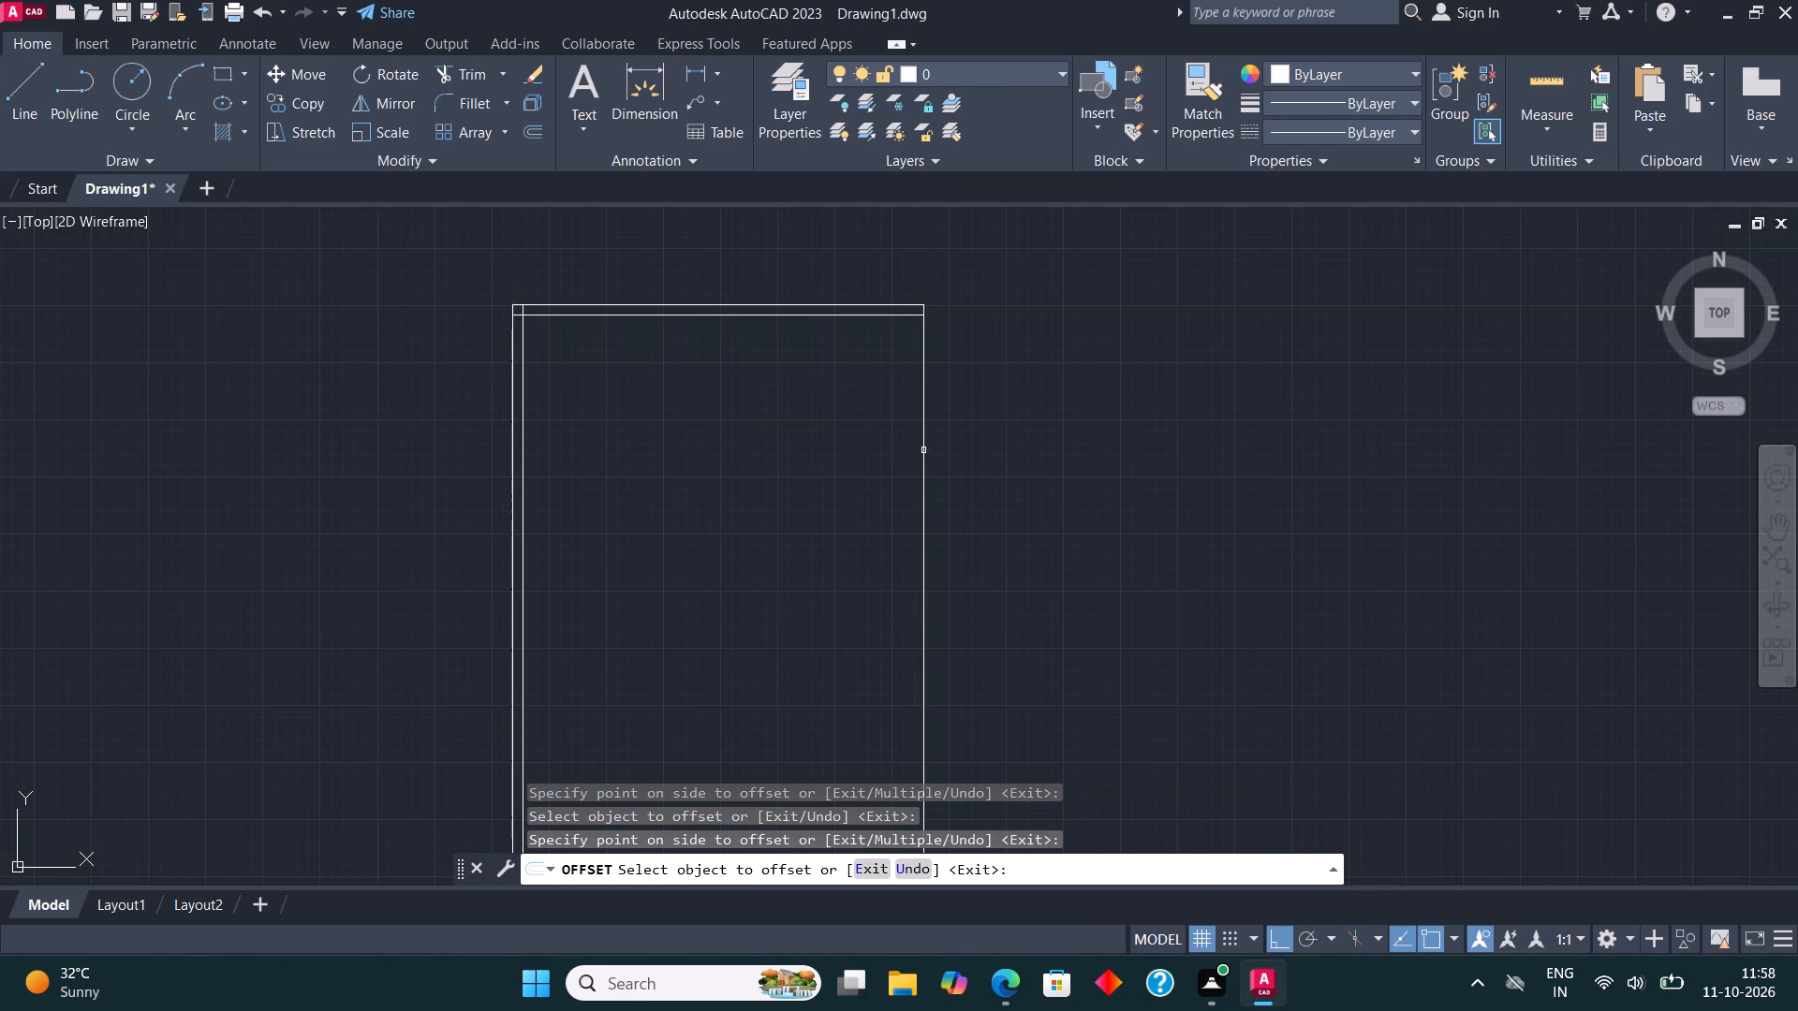
pyautogui.click(928, 452)
pyautogui.click(921, 450)
pyautogui.click(888, 431)
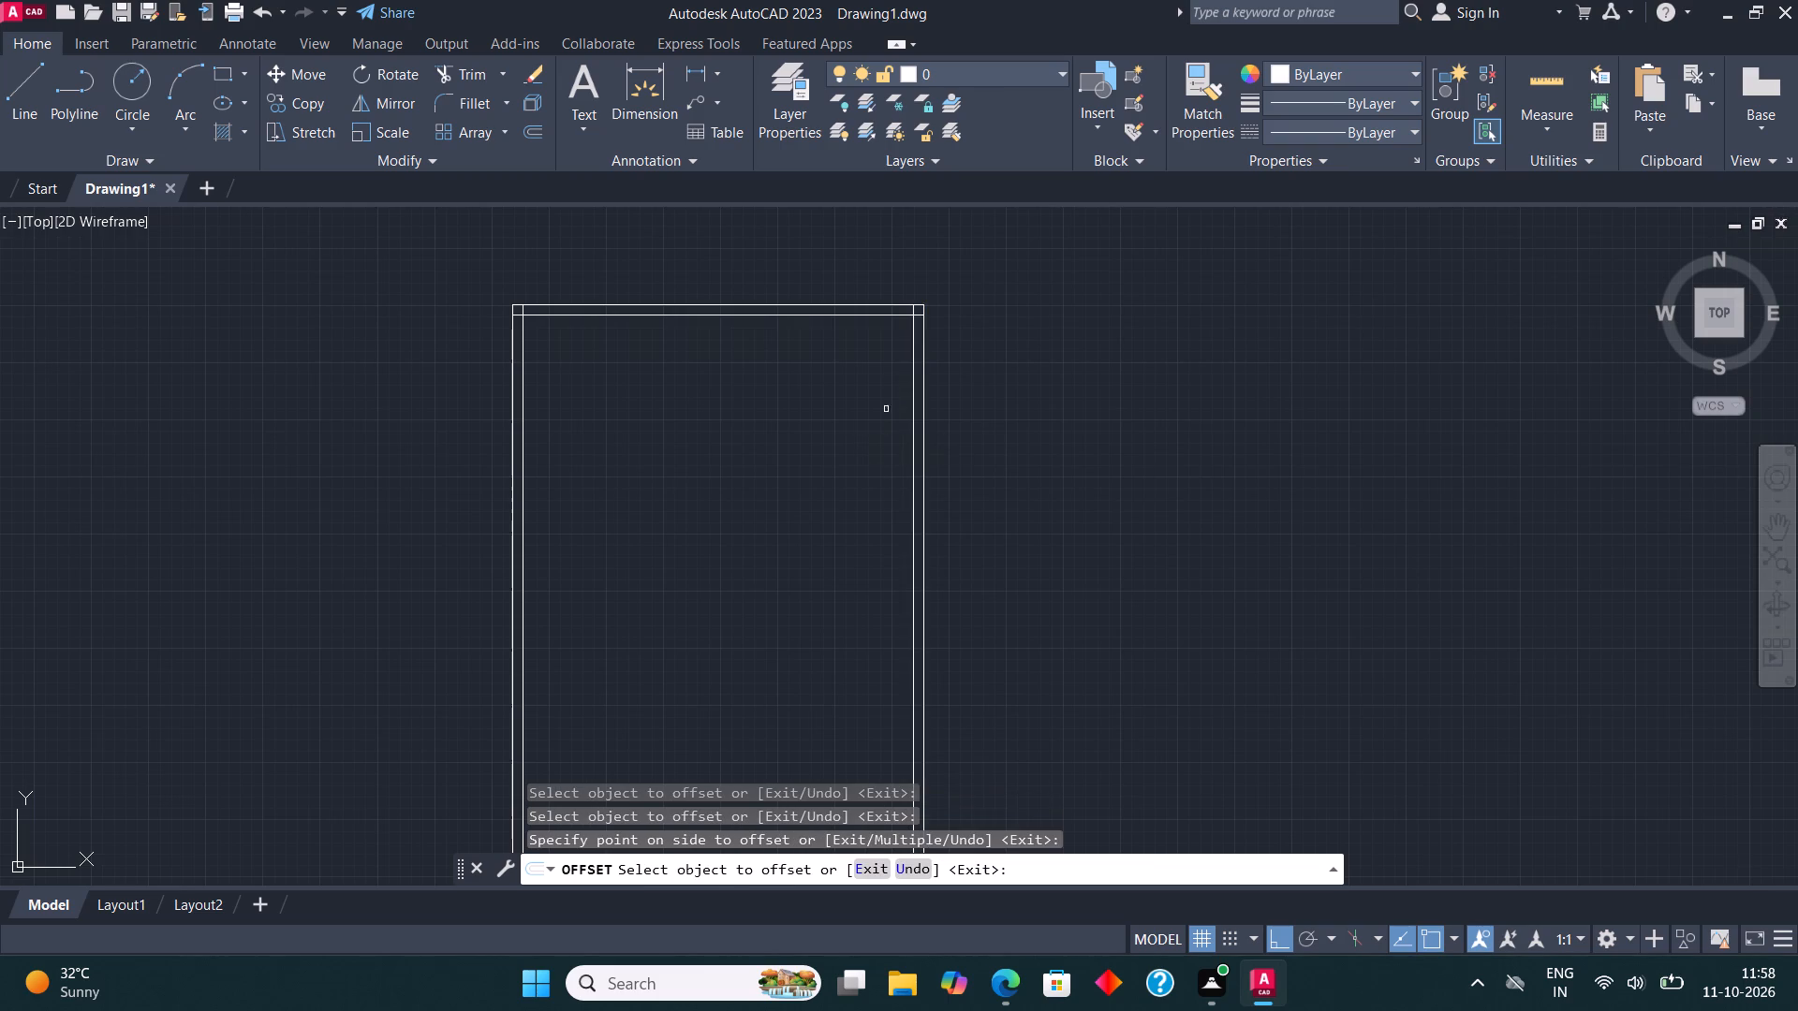
pyautogui.scroll(-1, 909, 364)
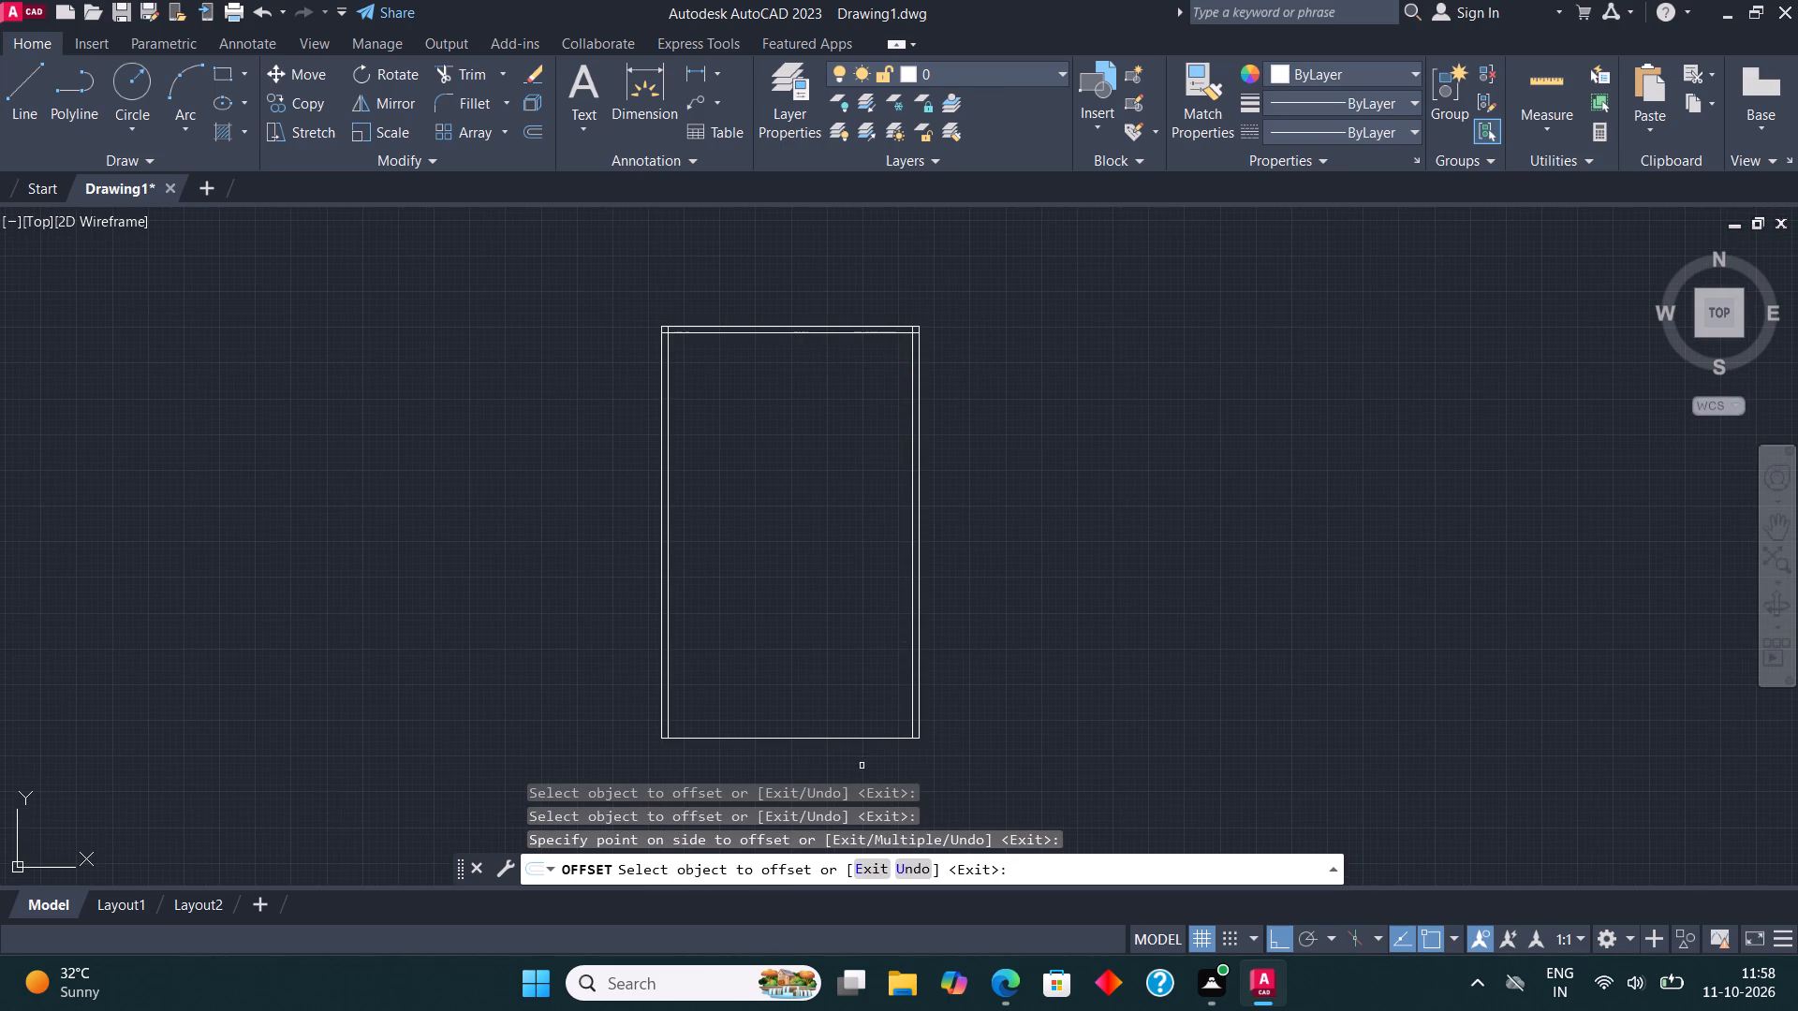
pyautogui.click(851, 733)
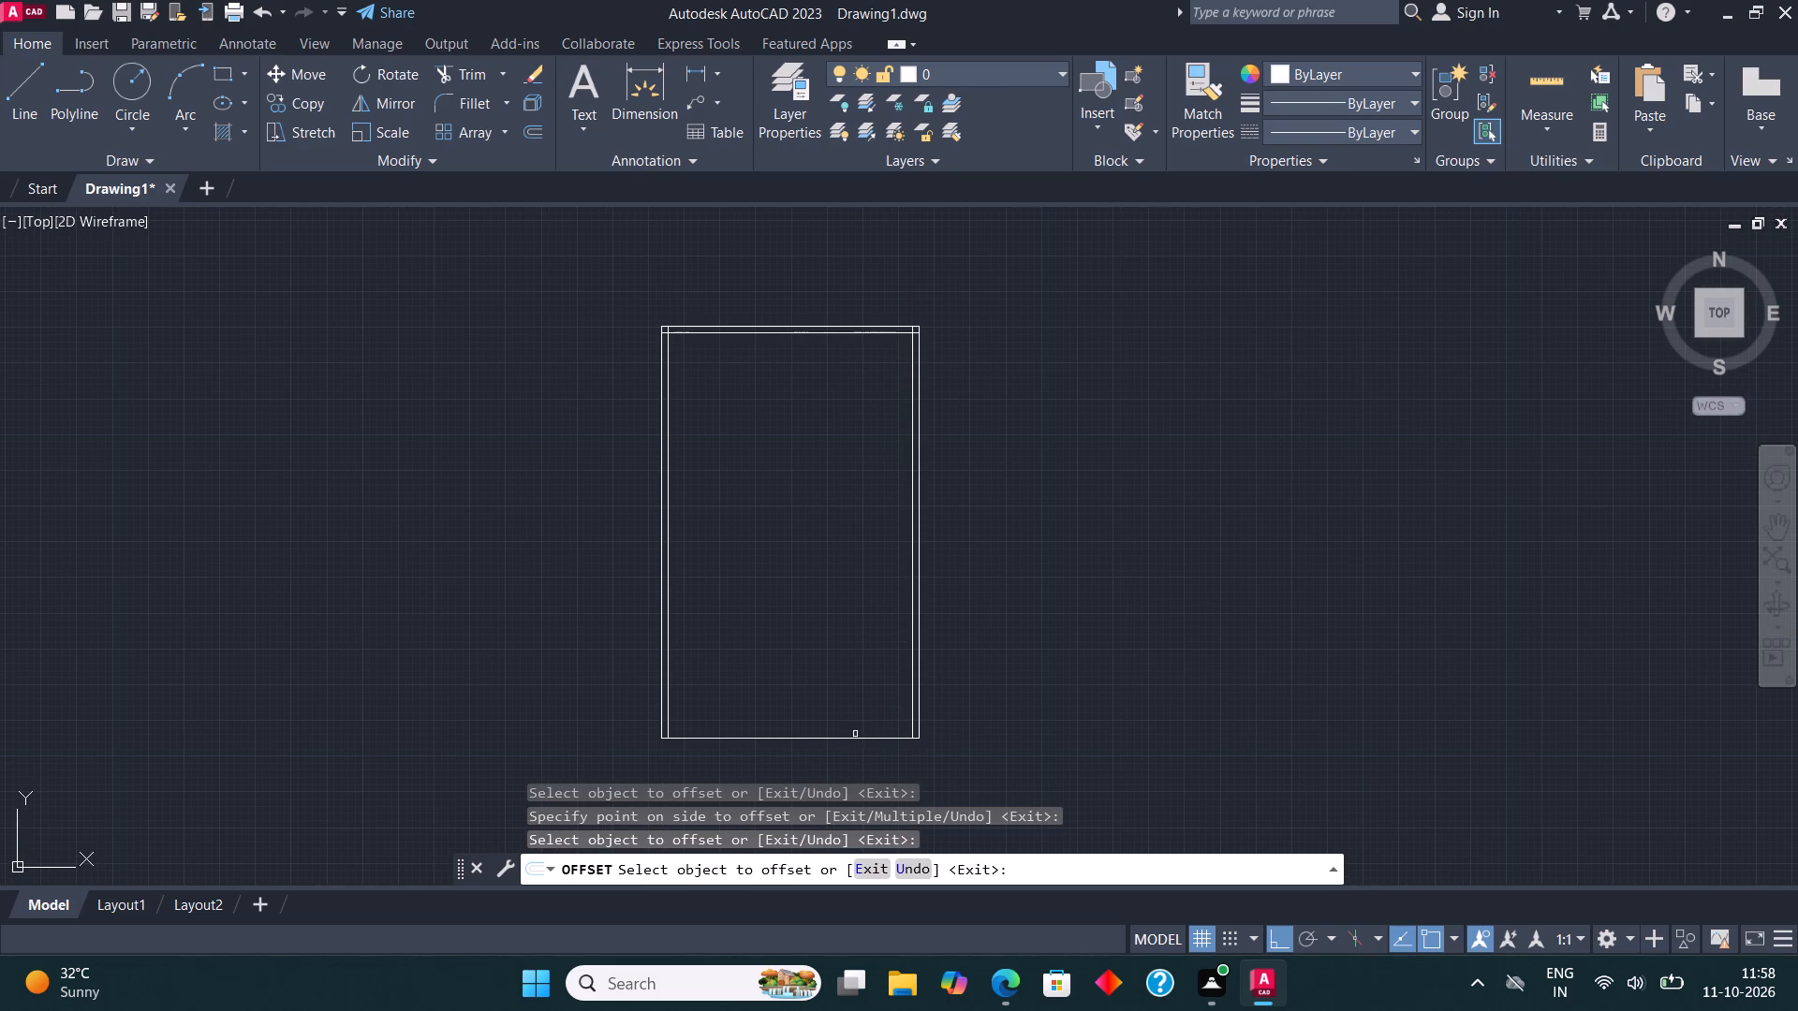
pyautogui.click(863, 740)
pyautogui.click(868, 676)
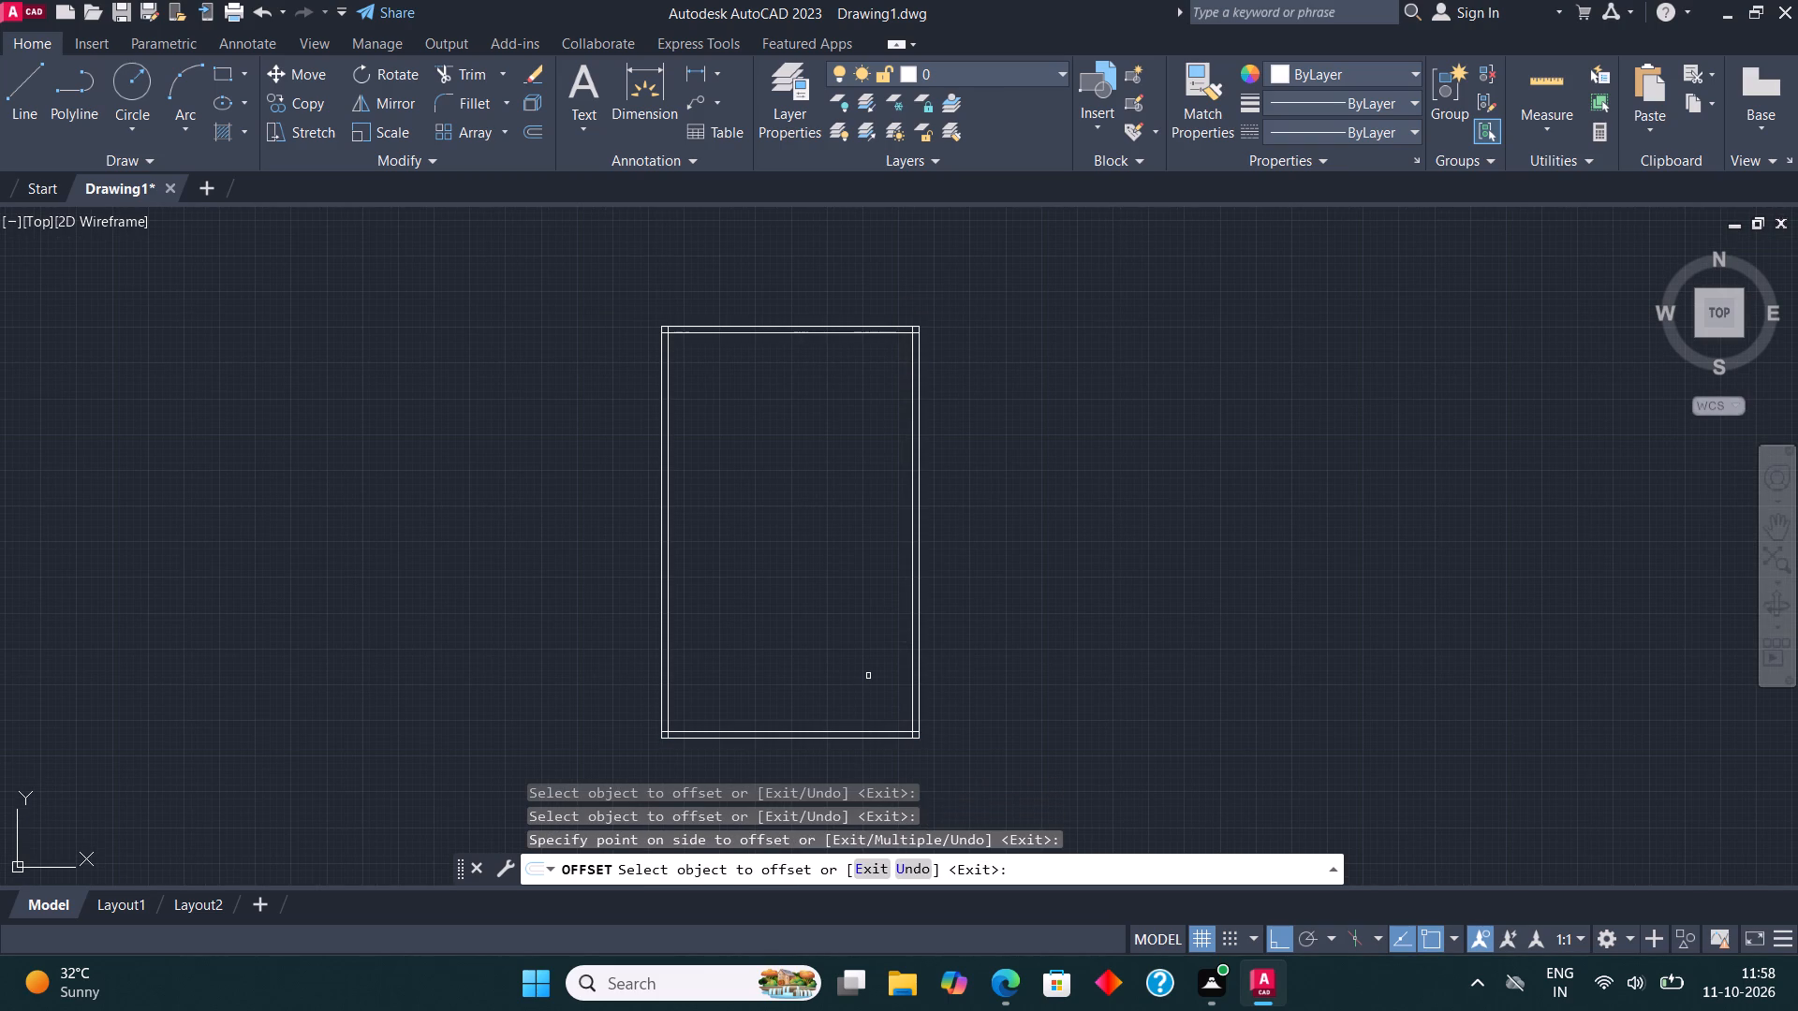
pyautogui.press('Escape')
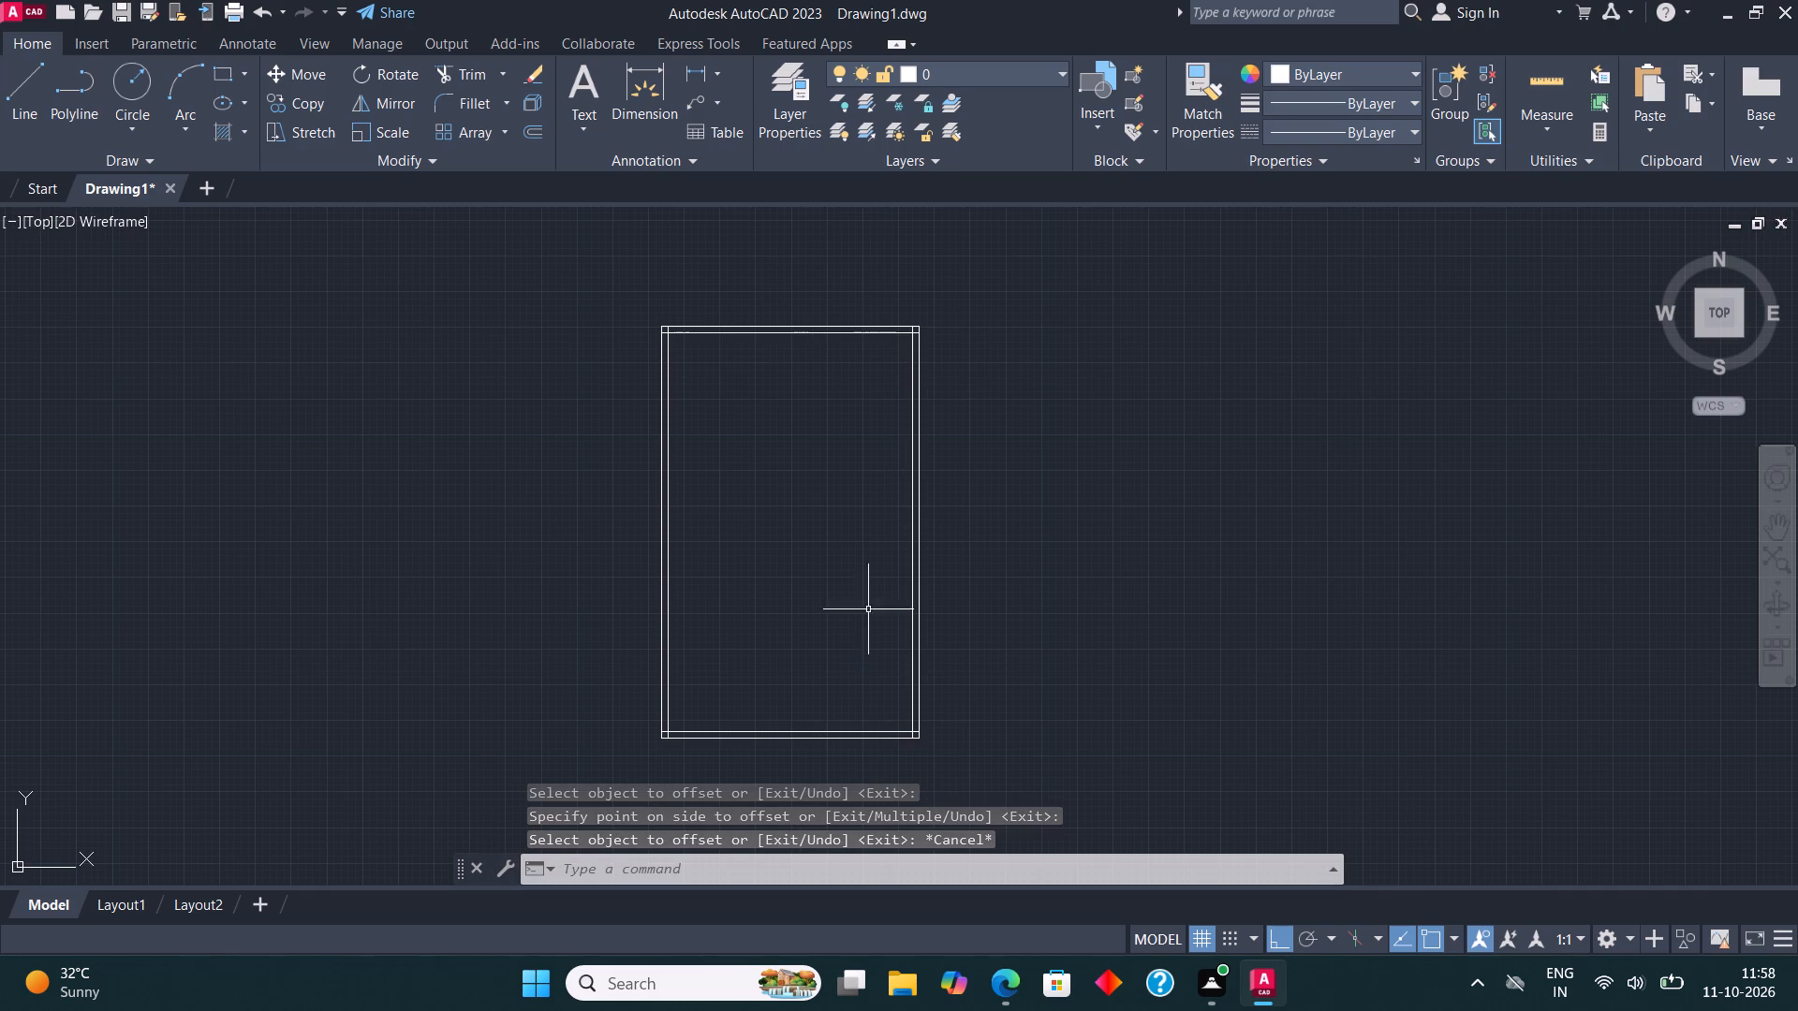
# Trim the overlapping inner wall lines at the plan's two upper corners.
pyautogui.scroll(3, 748, 319)
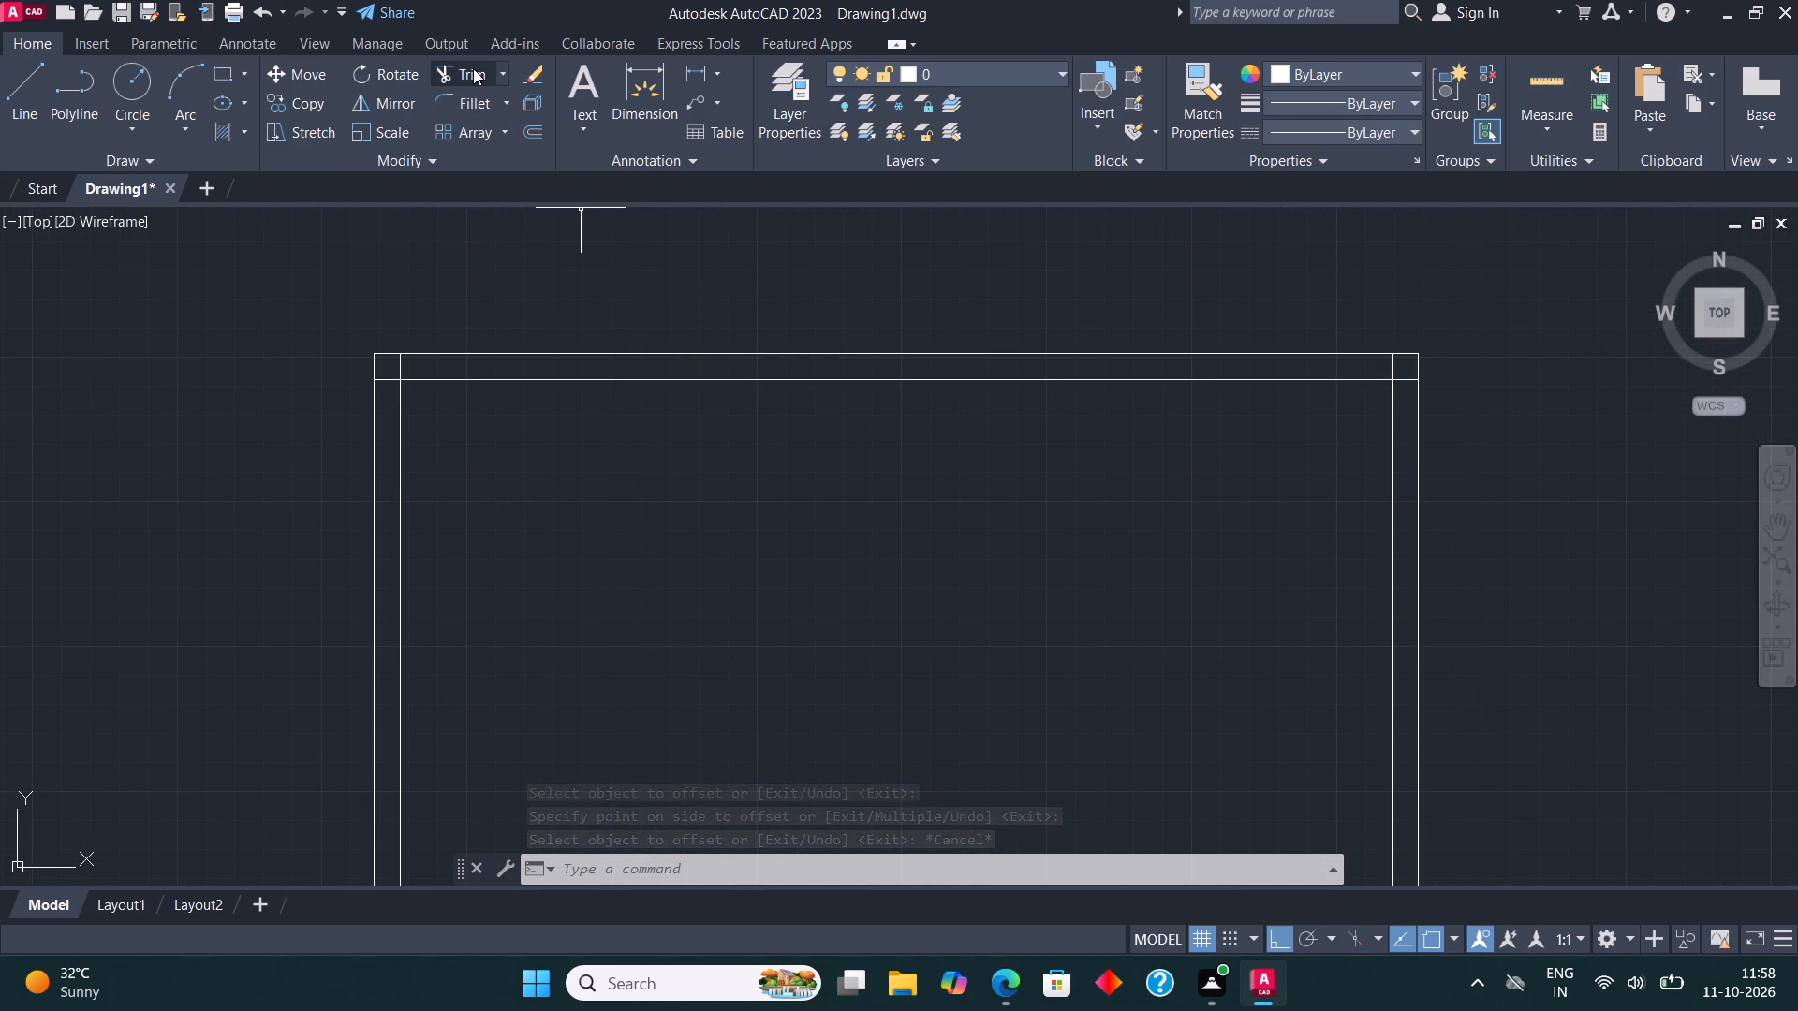
pyautogui.click(473, 68)
pyautogui.click(381, 383)
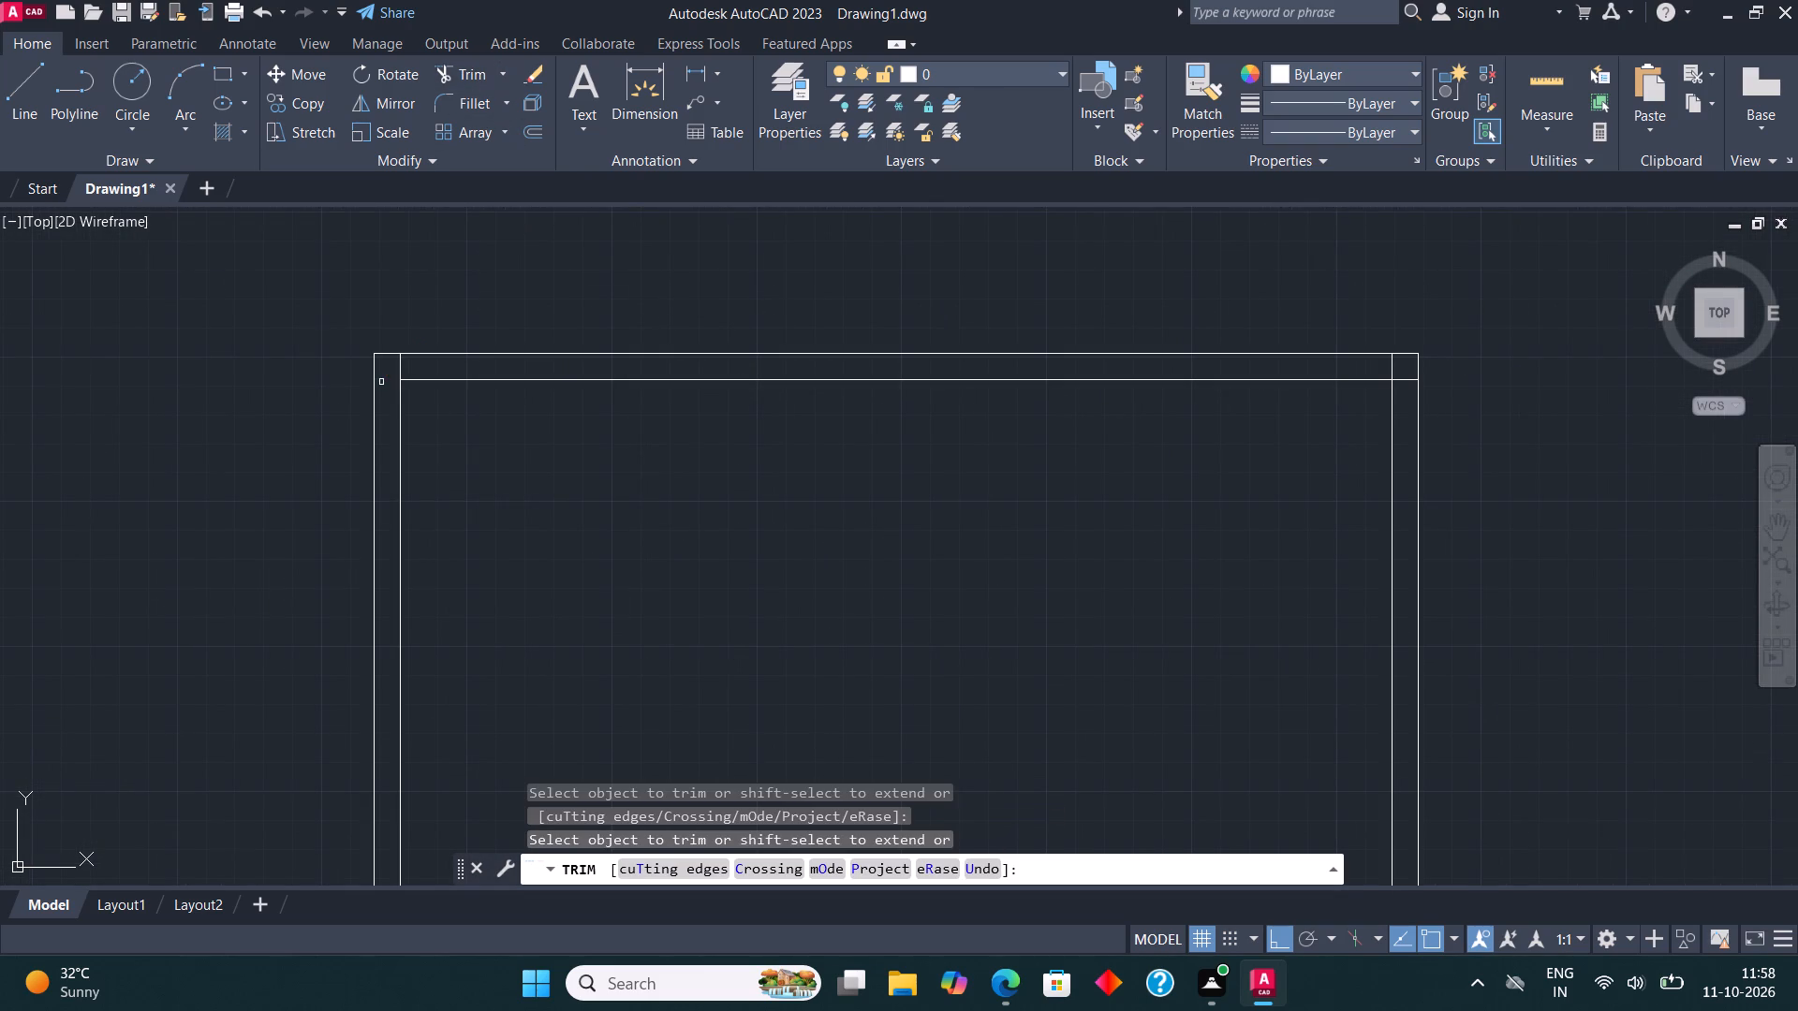
pyautogui.click(405, 367)
pyautogui.click(391, 359)
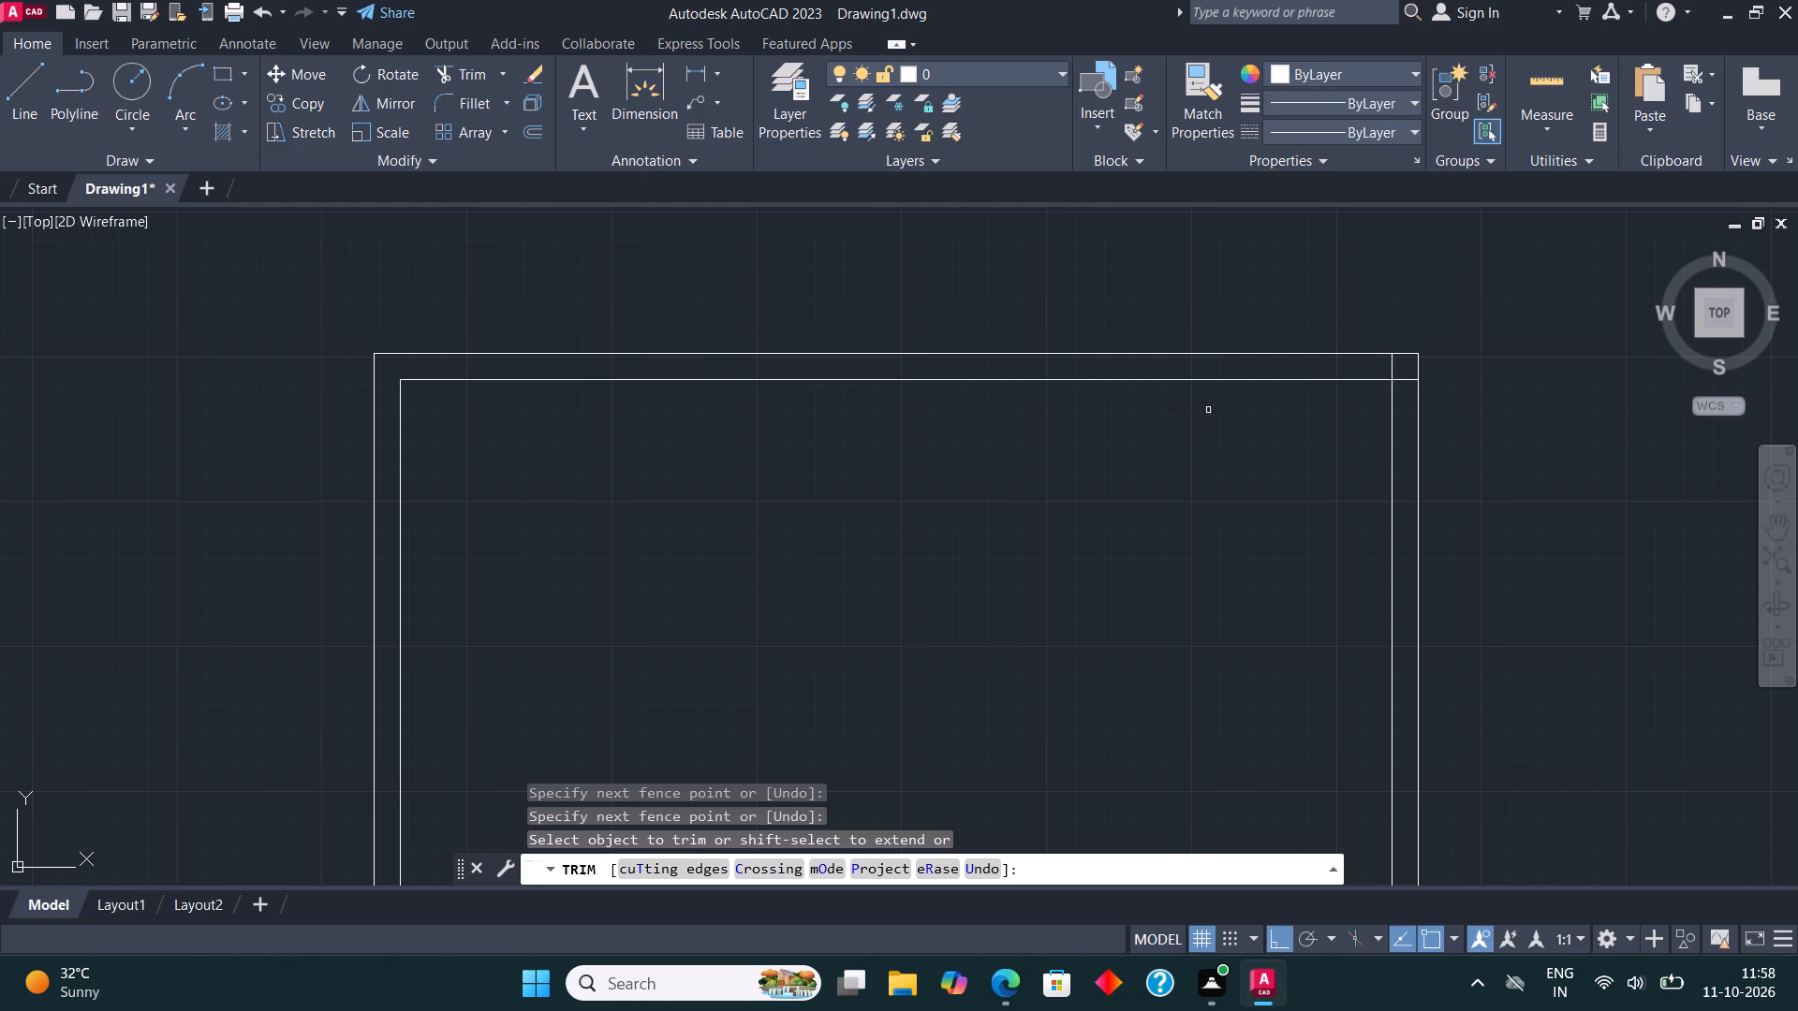
pyautogui.click(1390, 367)
pyautogui.click(1401, 380)
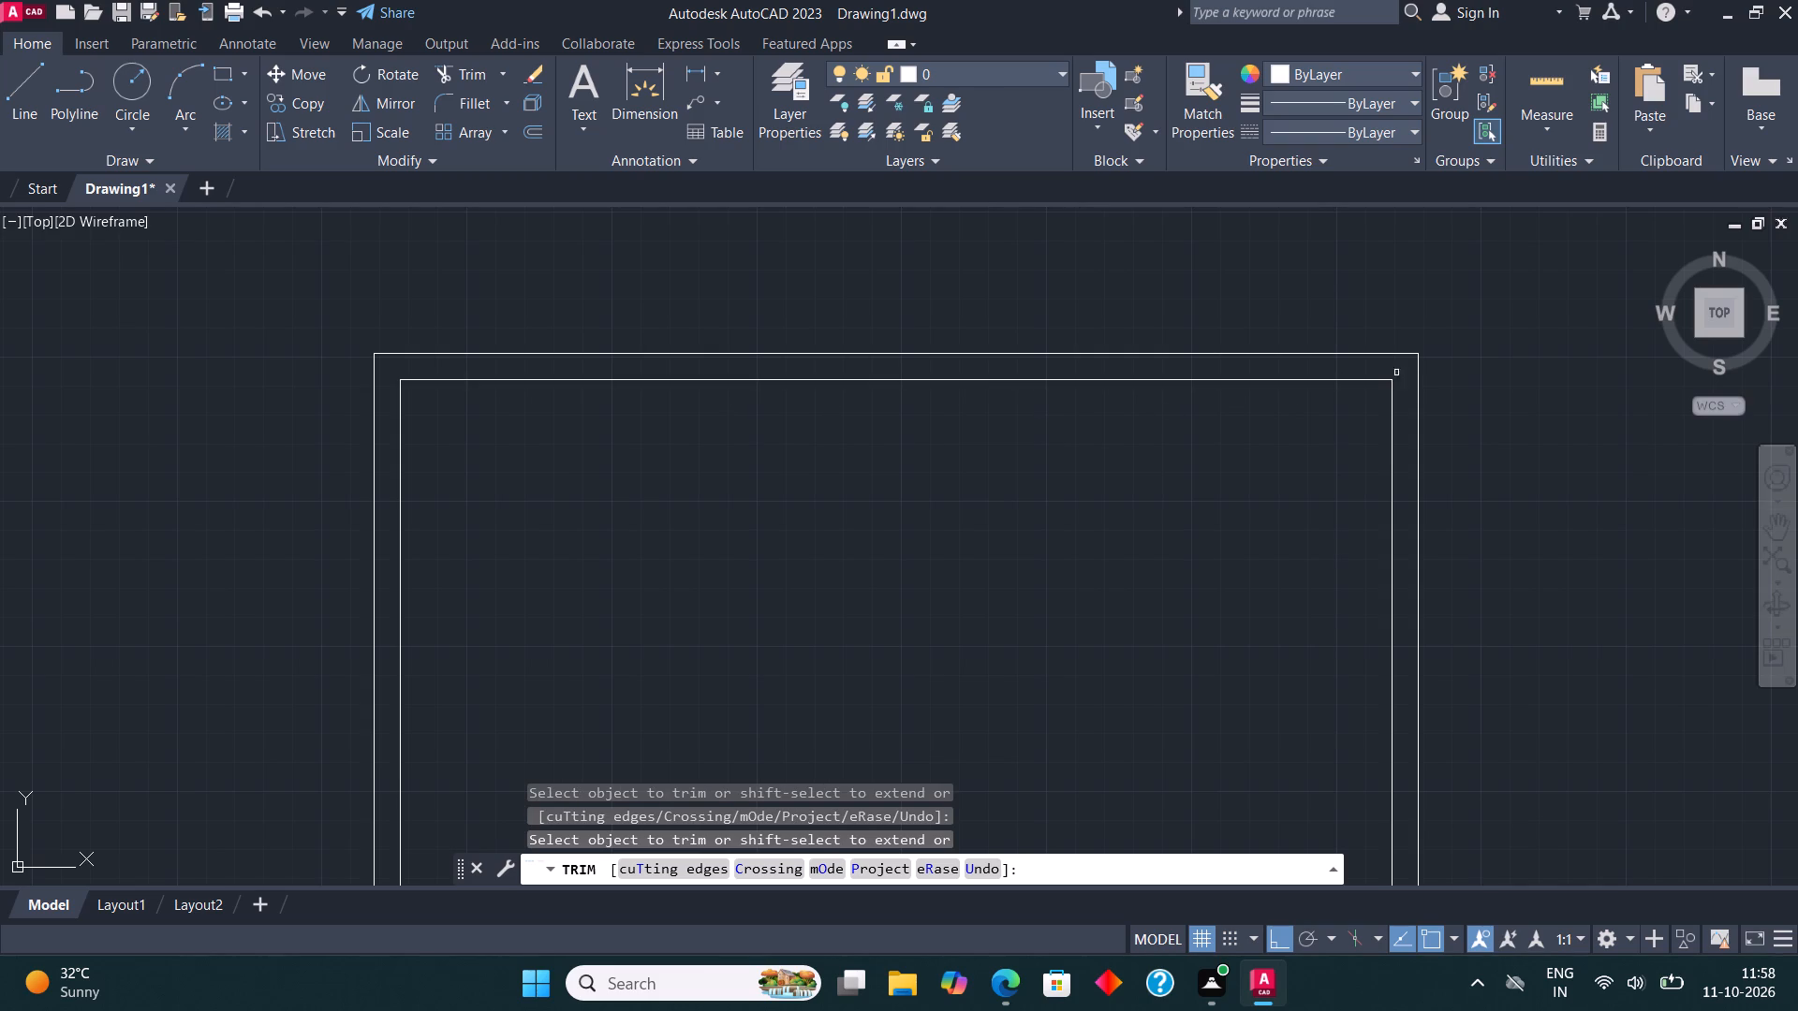
pyautogui.scroll(-4, 1273, 305)
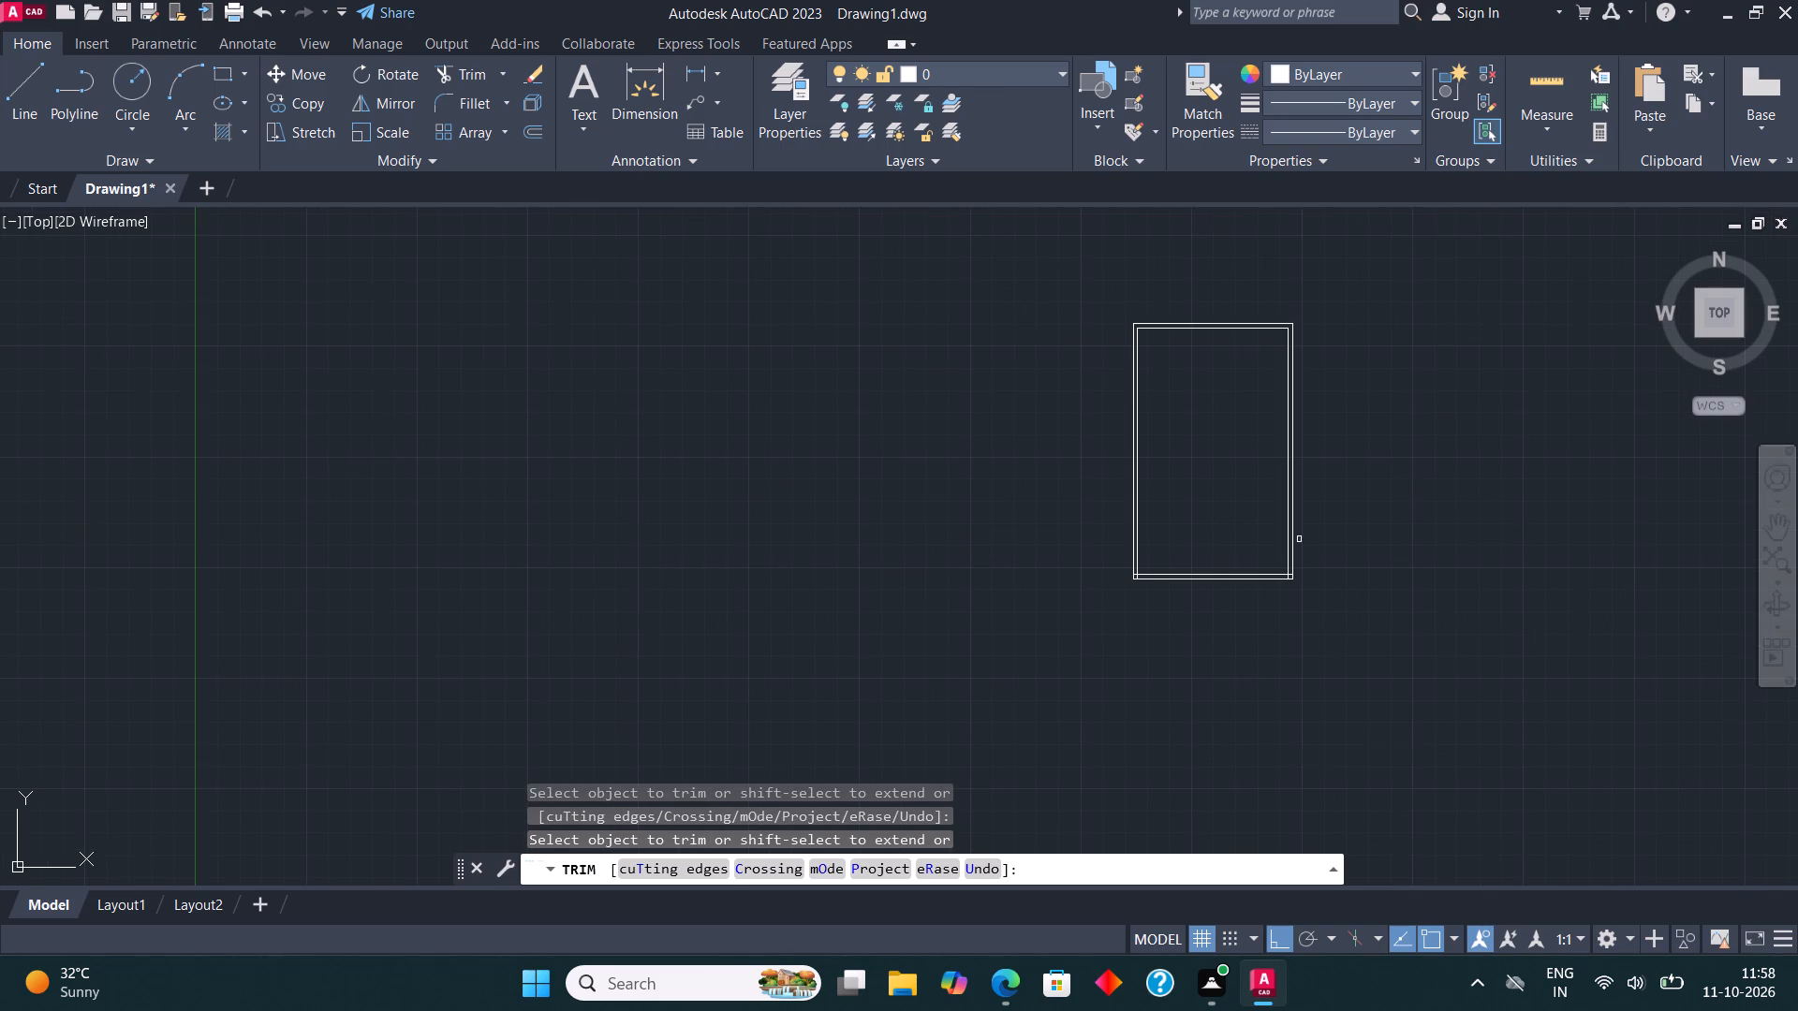
pyautogui.press('Escape')
# Draw a 10' wide by 5' deep room outline with the Line tool from the inner upper-left wall corner.
pyautogui.scroll(1, 1262, 364)
pyautogui.moveTo(1260, 364); pyautogui.dragTo(1095, 569, button='middle')
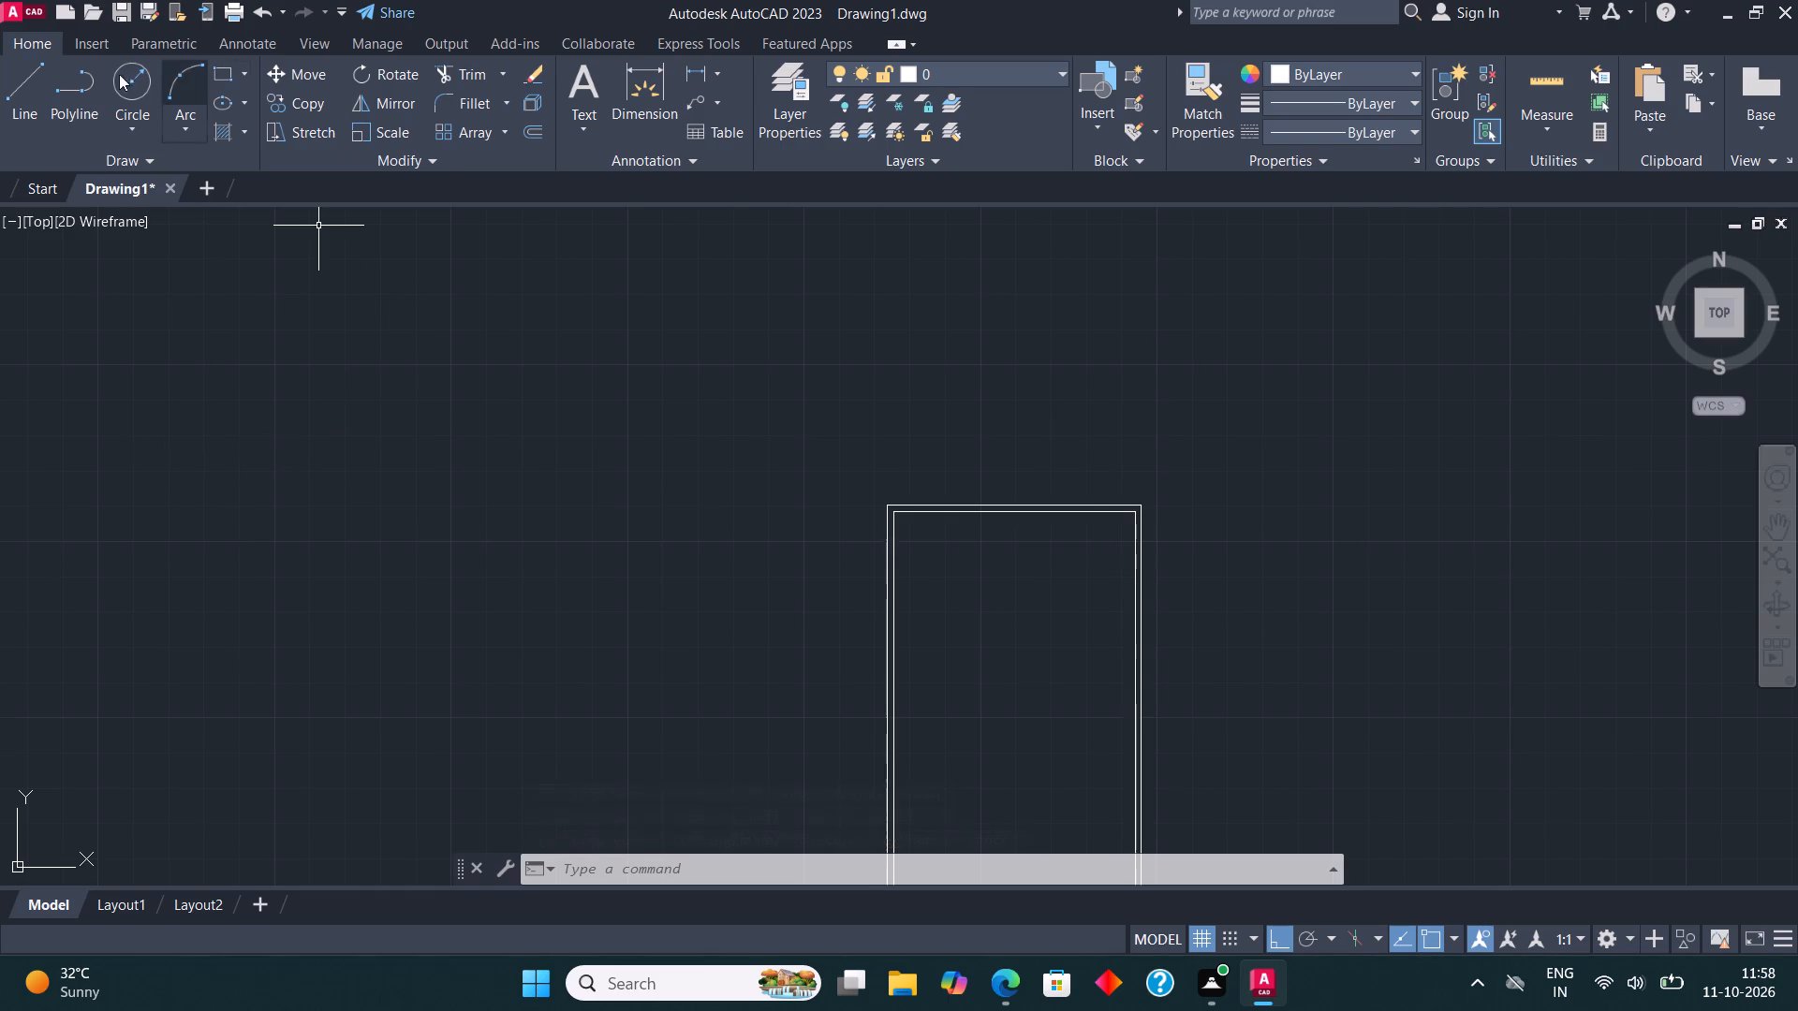
pyautogui.click(25, 77)
pyautogui.scroll(3, 923, 499)
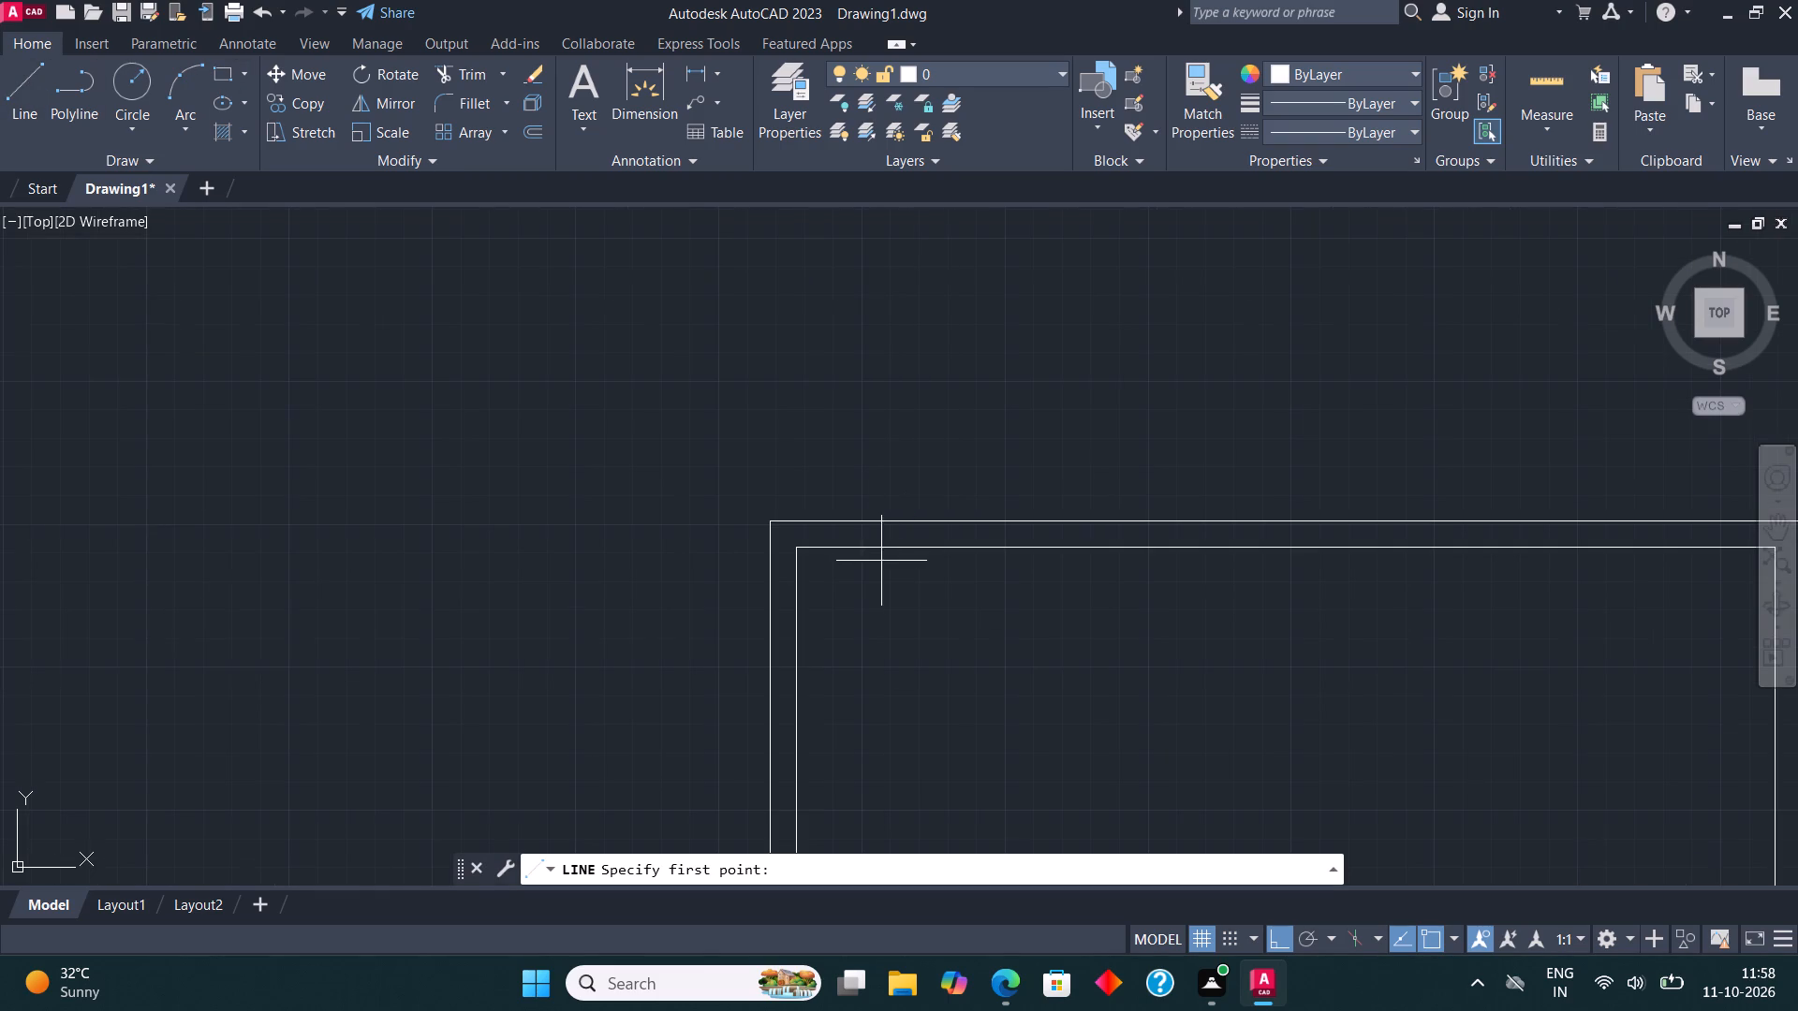
pyautogui.click(796, 554)
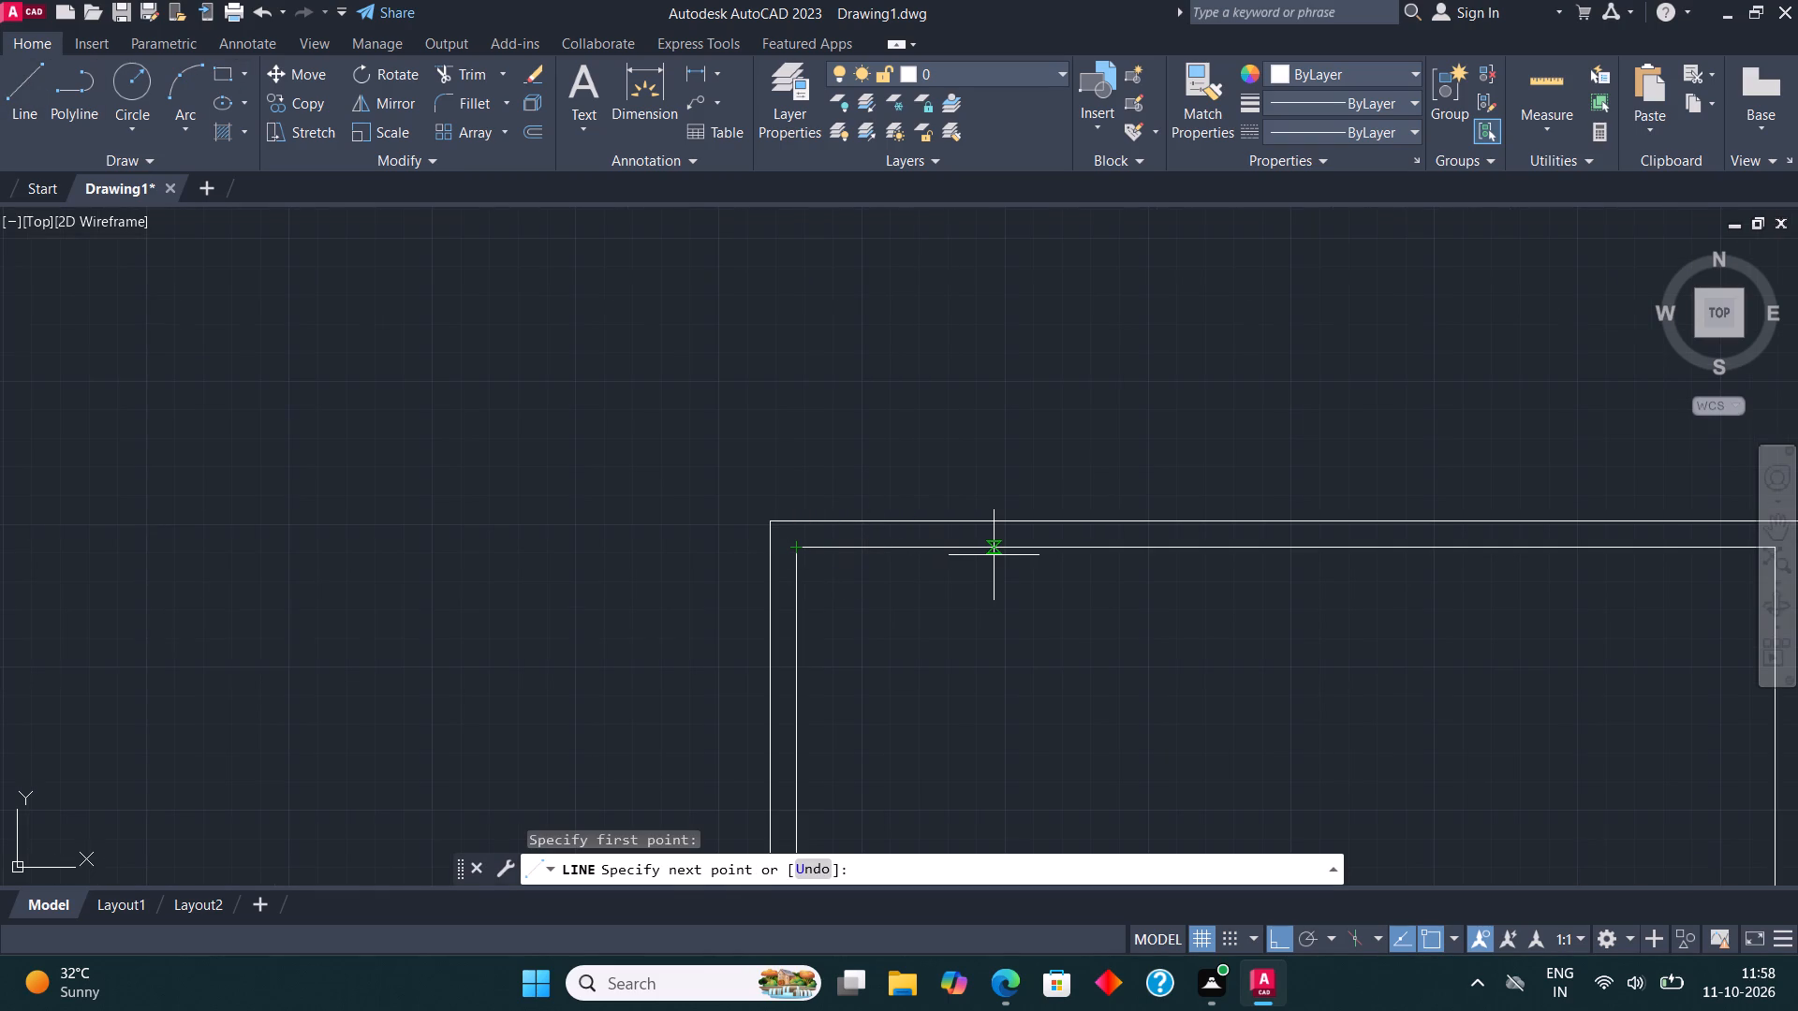
pyautogui.write("10'")
pyautogui.press('Return')
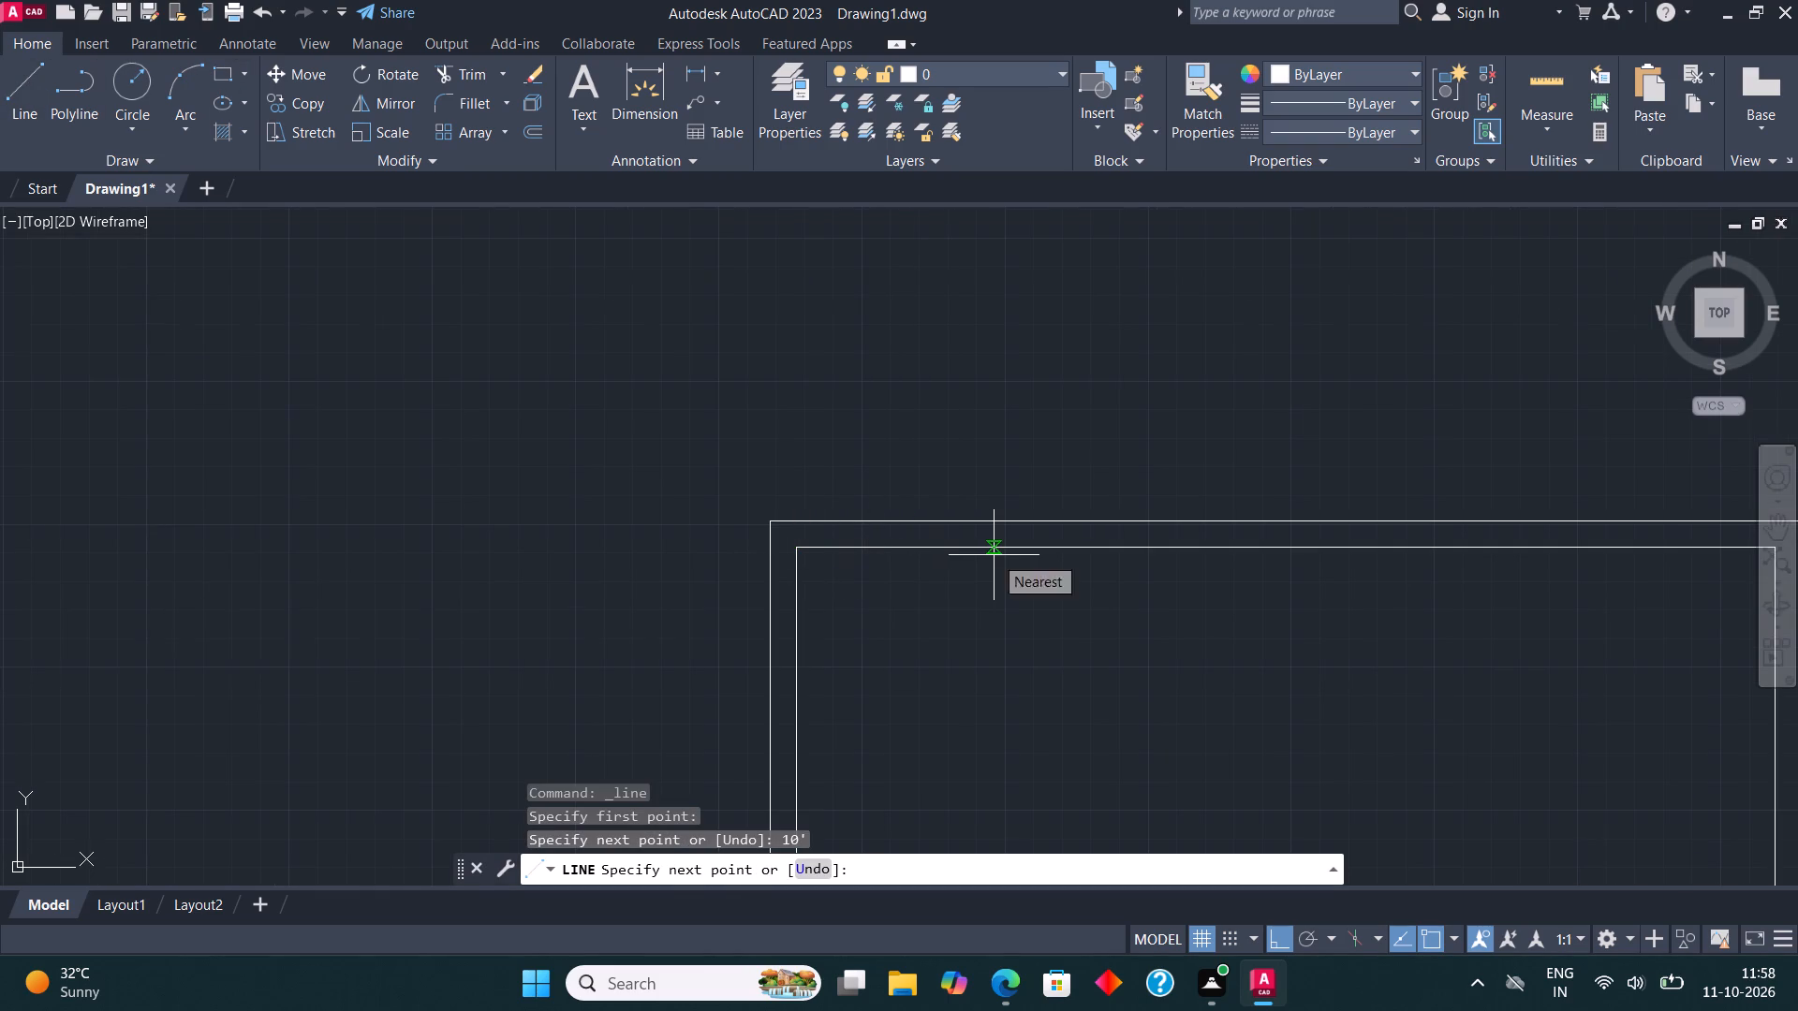
pyautogui.write("5'")
pyautogui.press('Return')
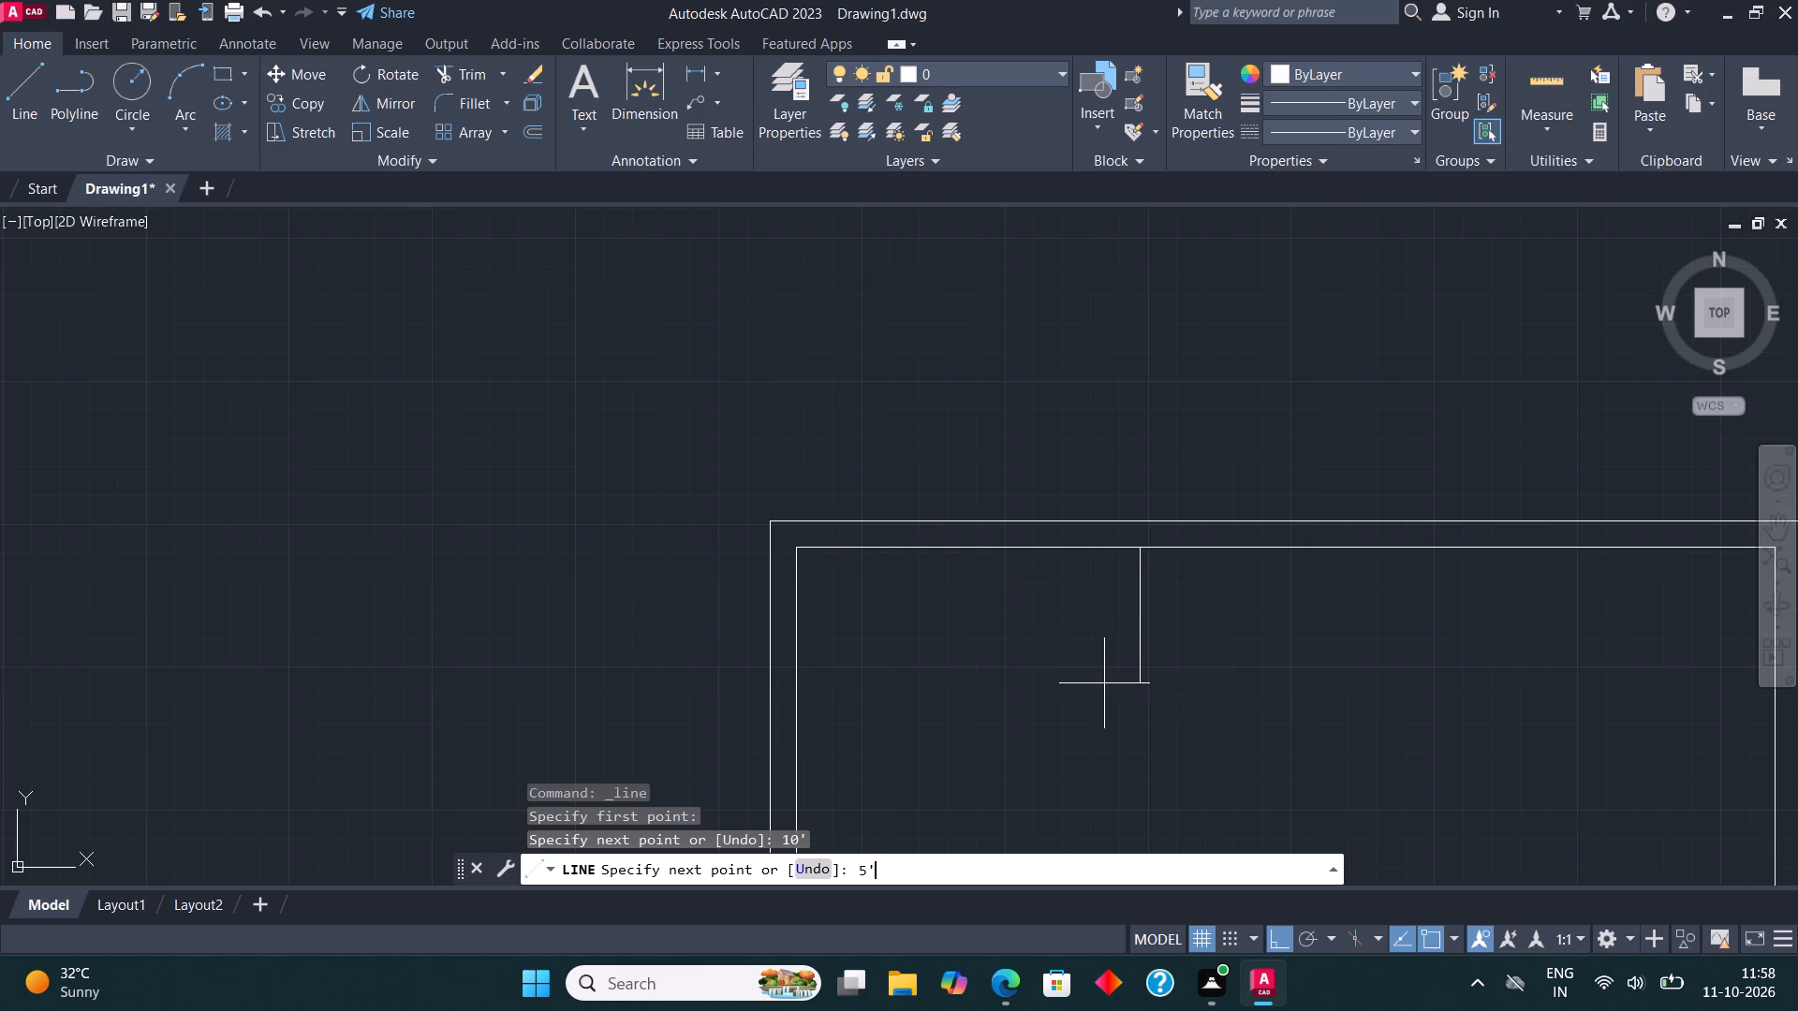
pyautogui.write("10'")
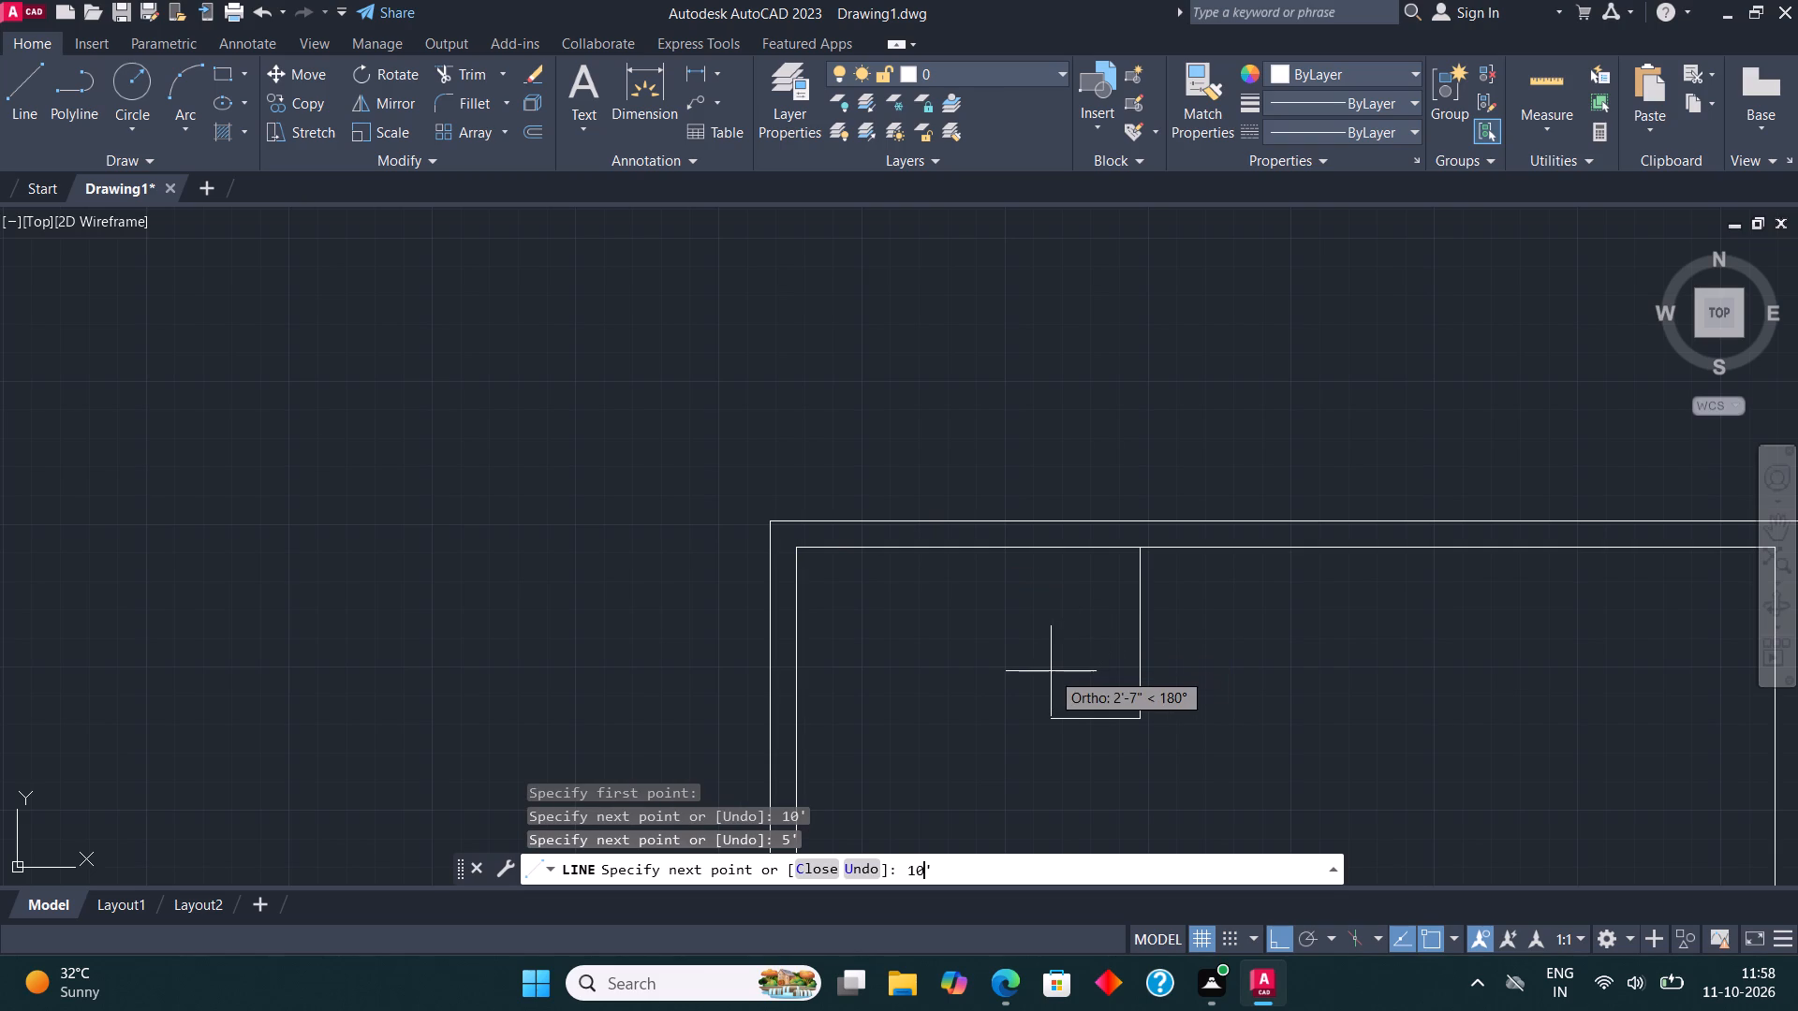
pyautogui.press('Return')
pyautogui.press('Escape')
pyautogui.scroll(-2, 546, 415)
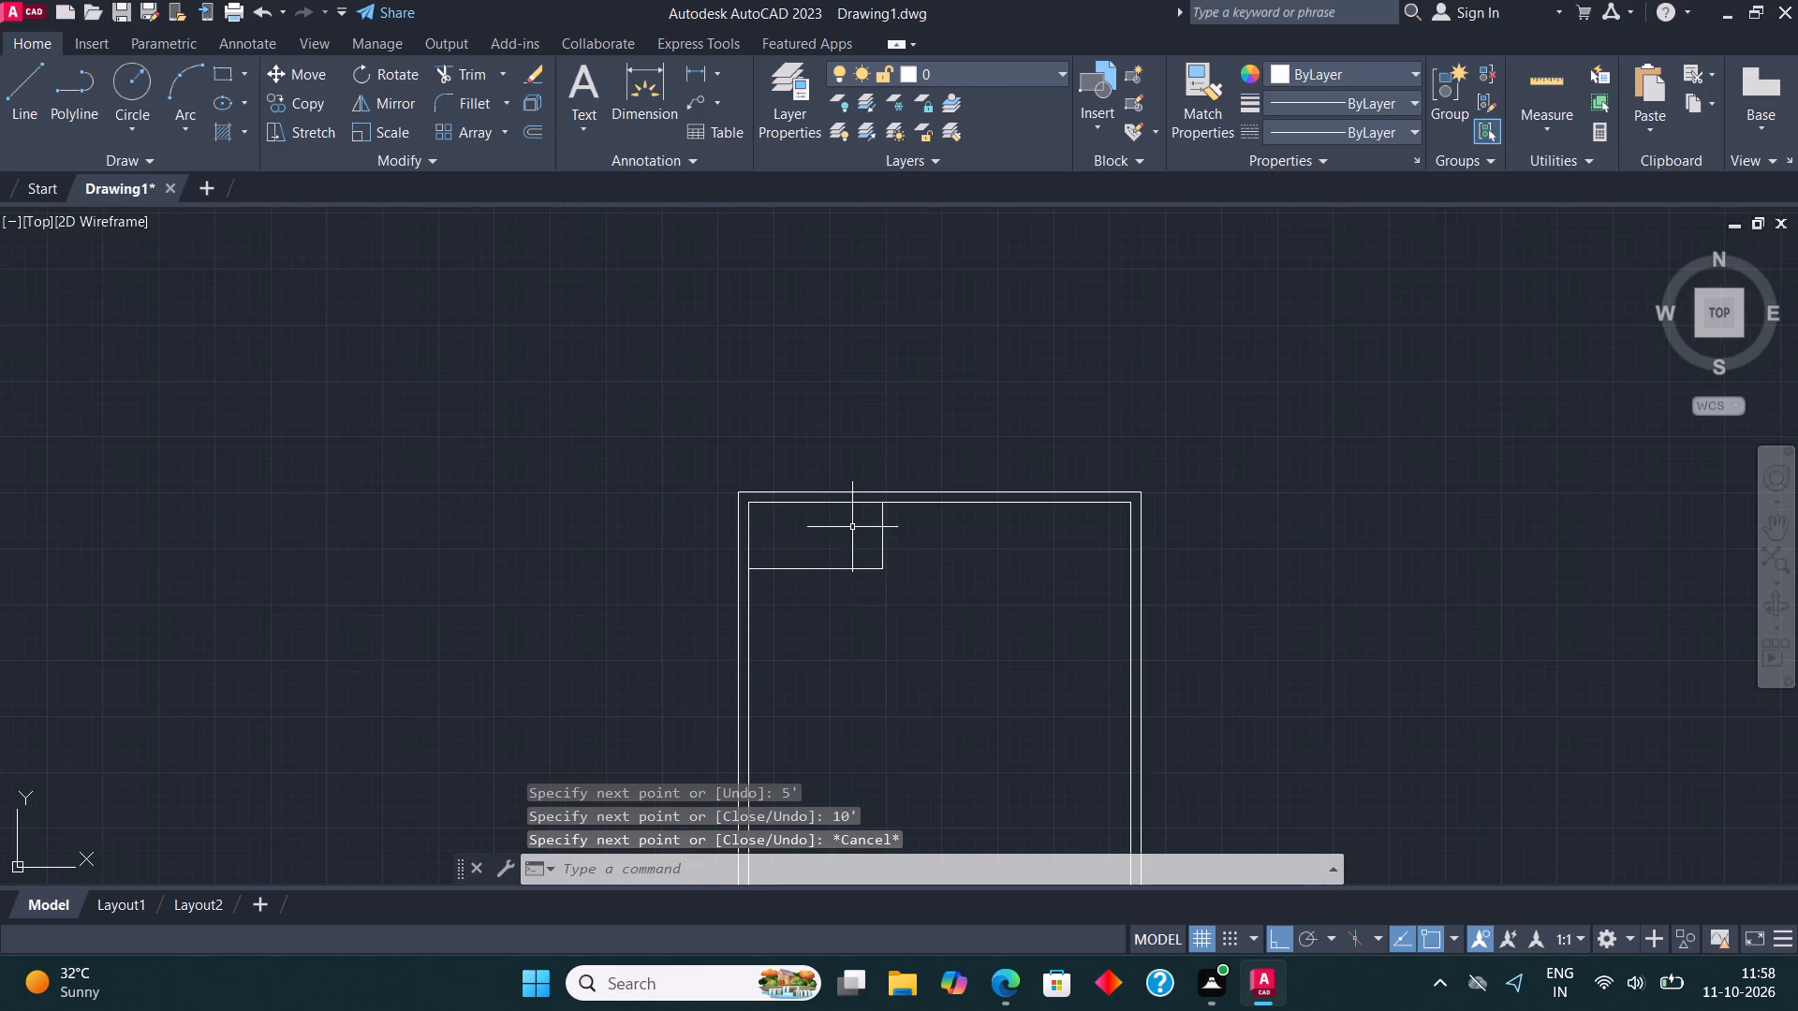
# Offset the small room's right and bottom lines 4.5" outward to form its partition walls.
pyautogui.scroll(2, 864, 549)
pyautogui.moveTo(917, 616); pyautogui.dragTo(901, 608)
pyautogui.click(833, 544)
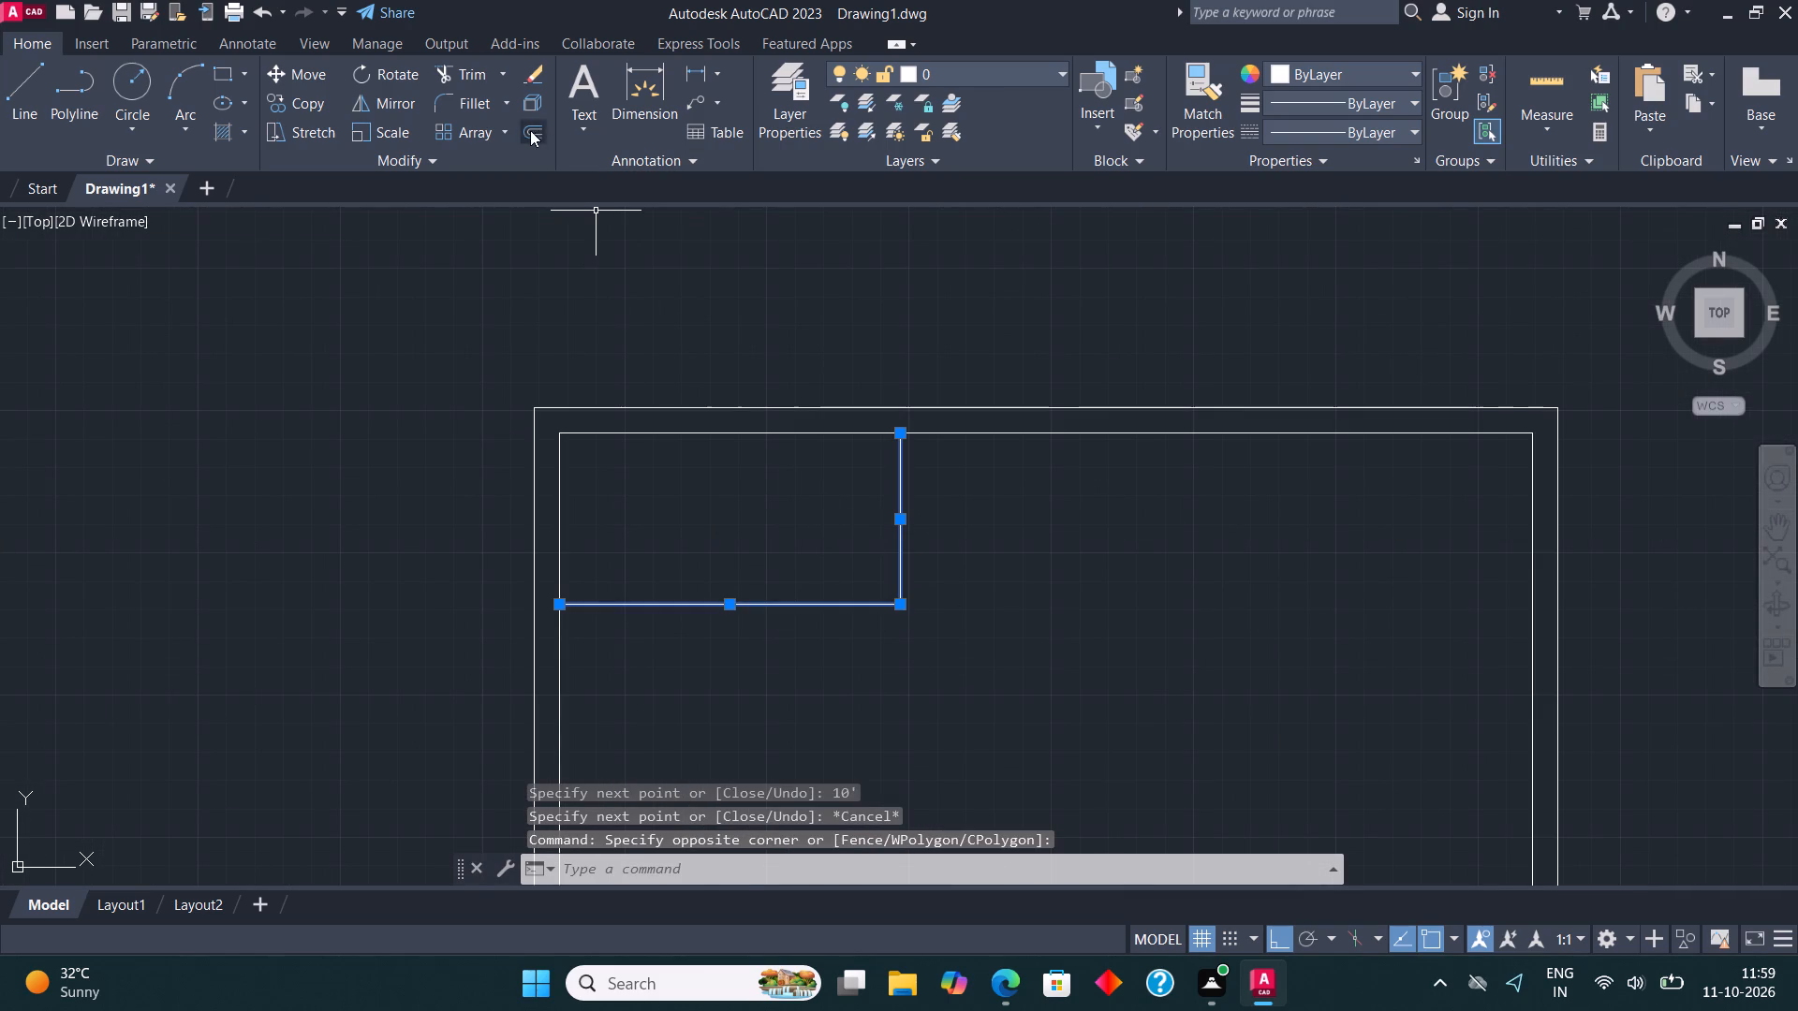
pyautogui.click(523, 132)
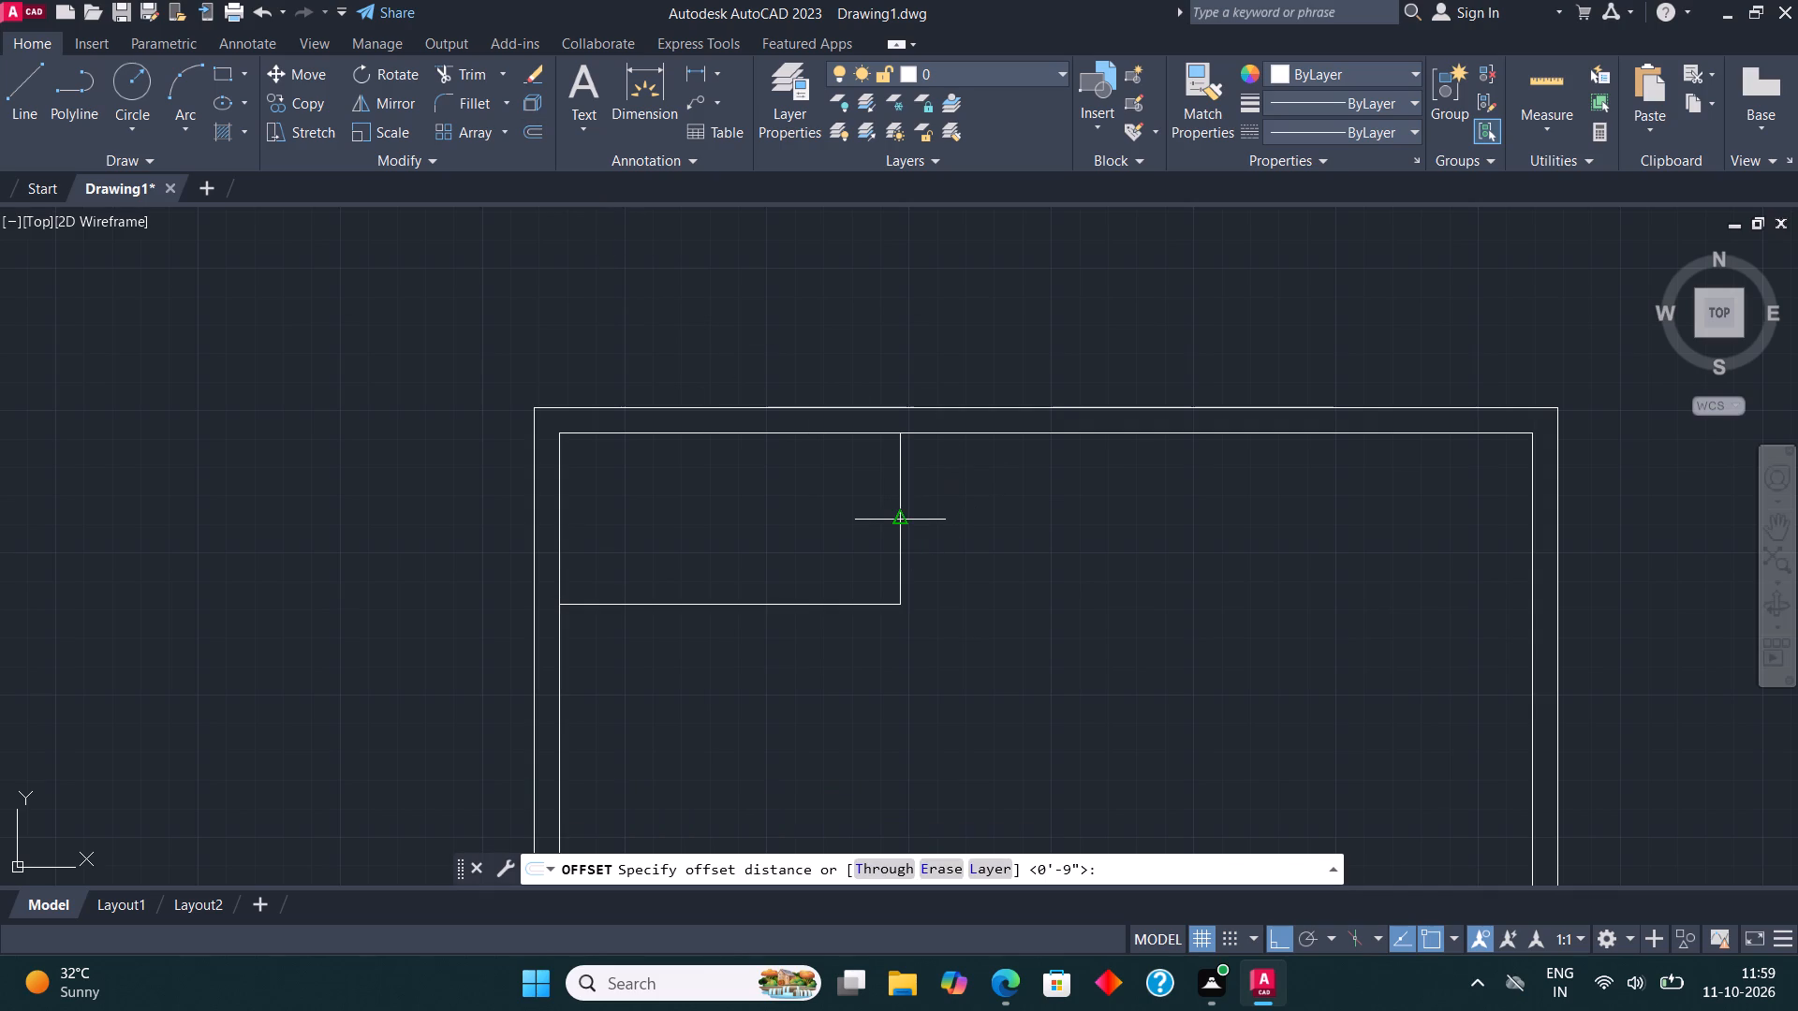
pyautogui.click(896, 526)
pyautogui.write('4.5"')
pyautogui.press('Return')
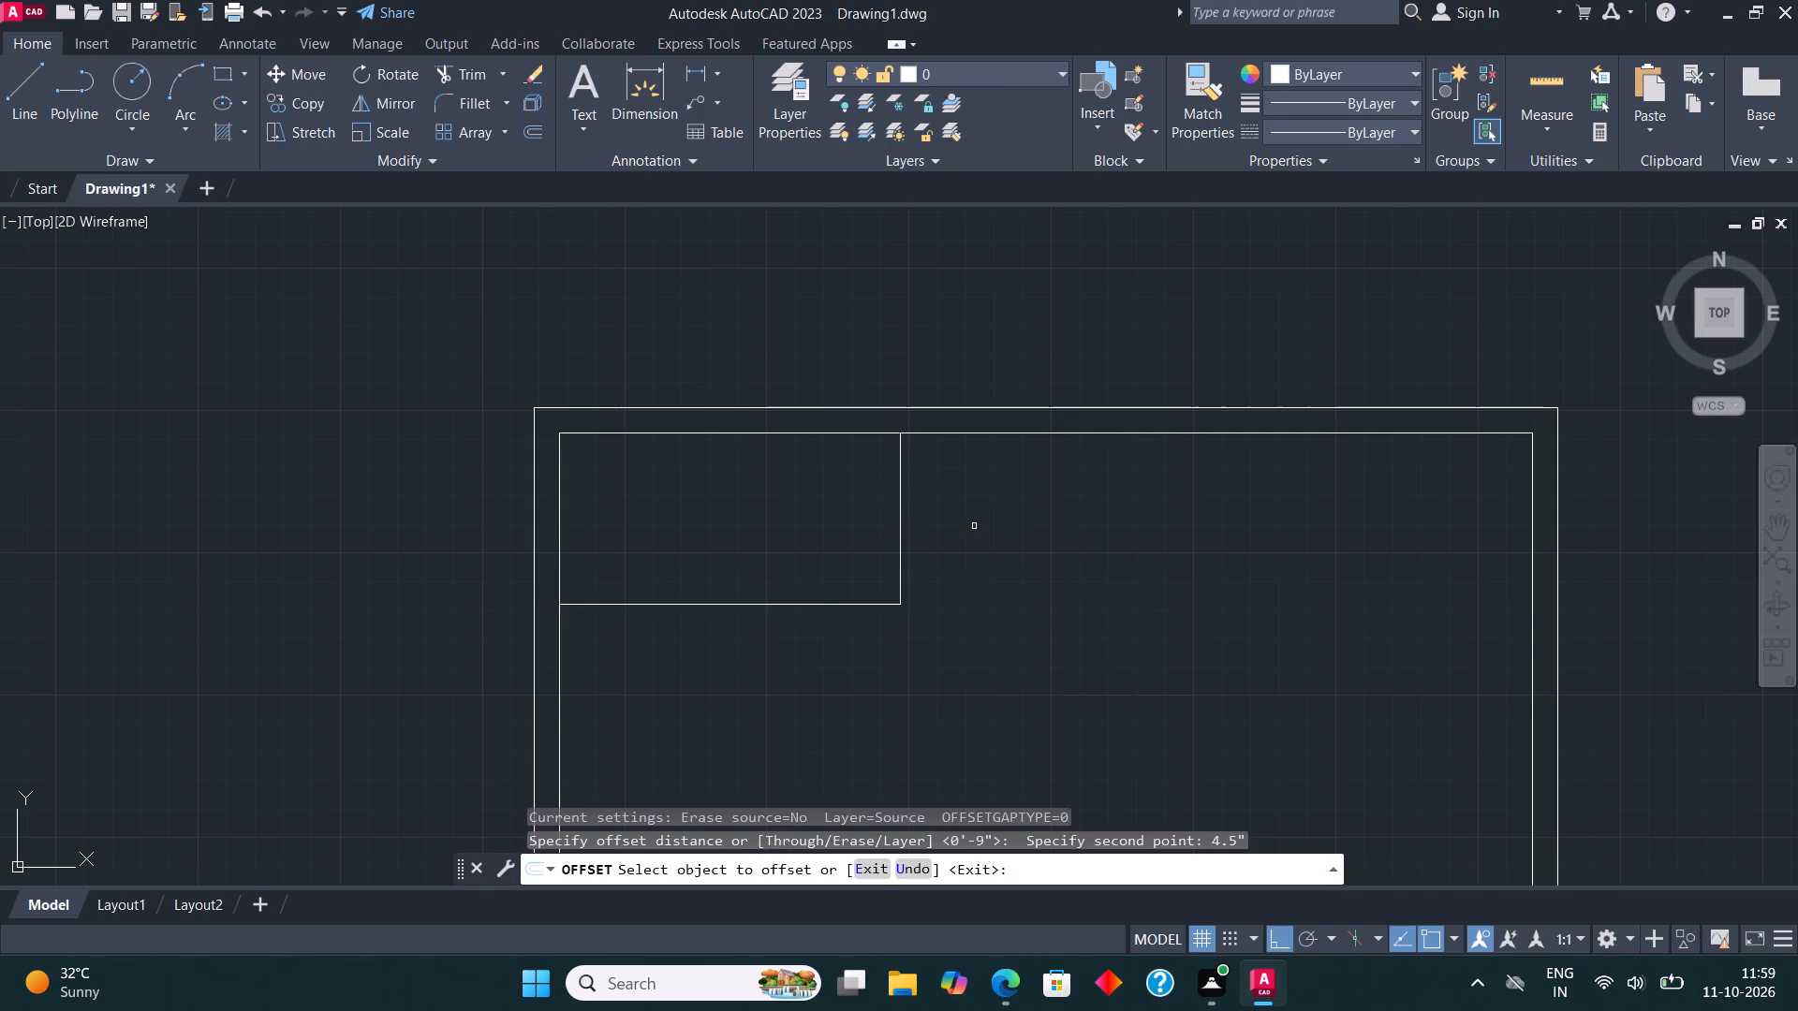
pyautogui.click(899, 515)
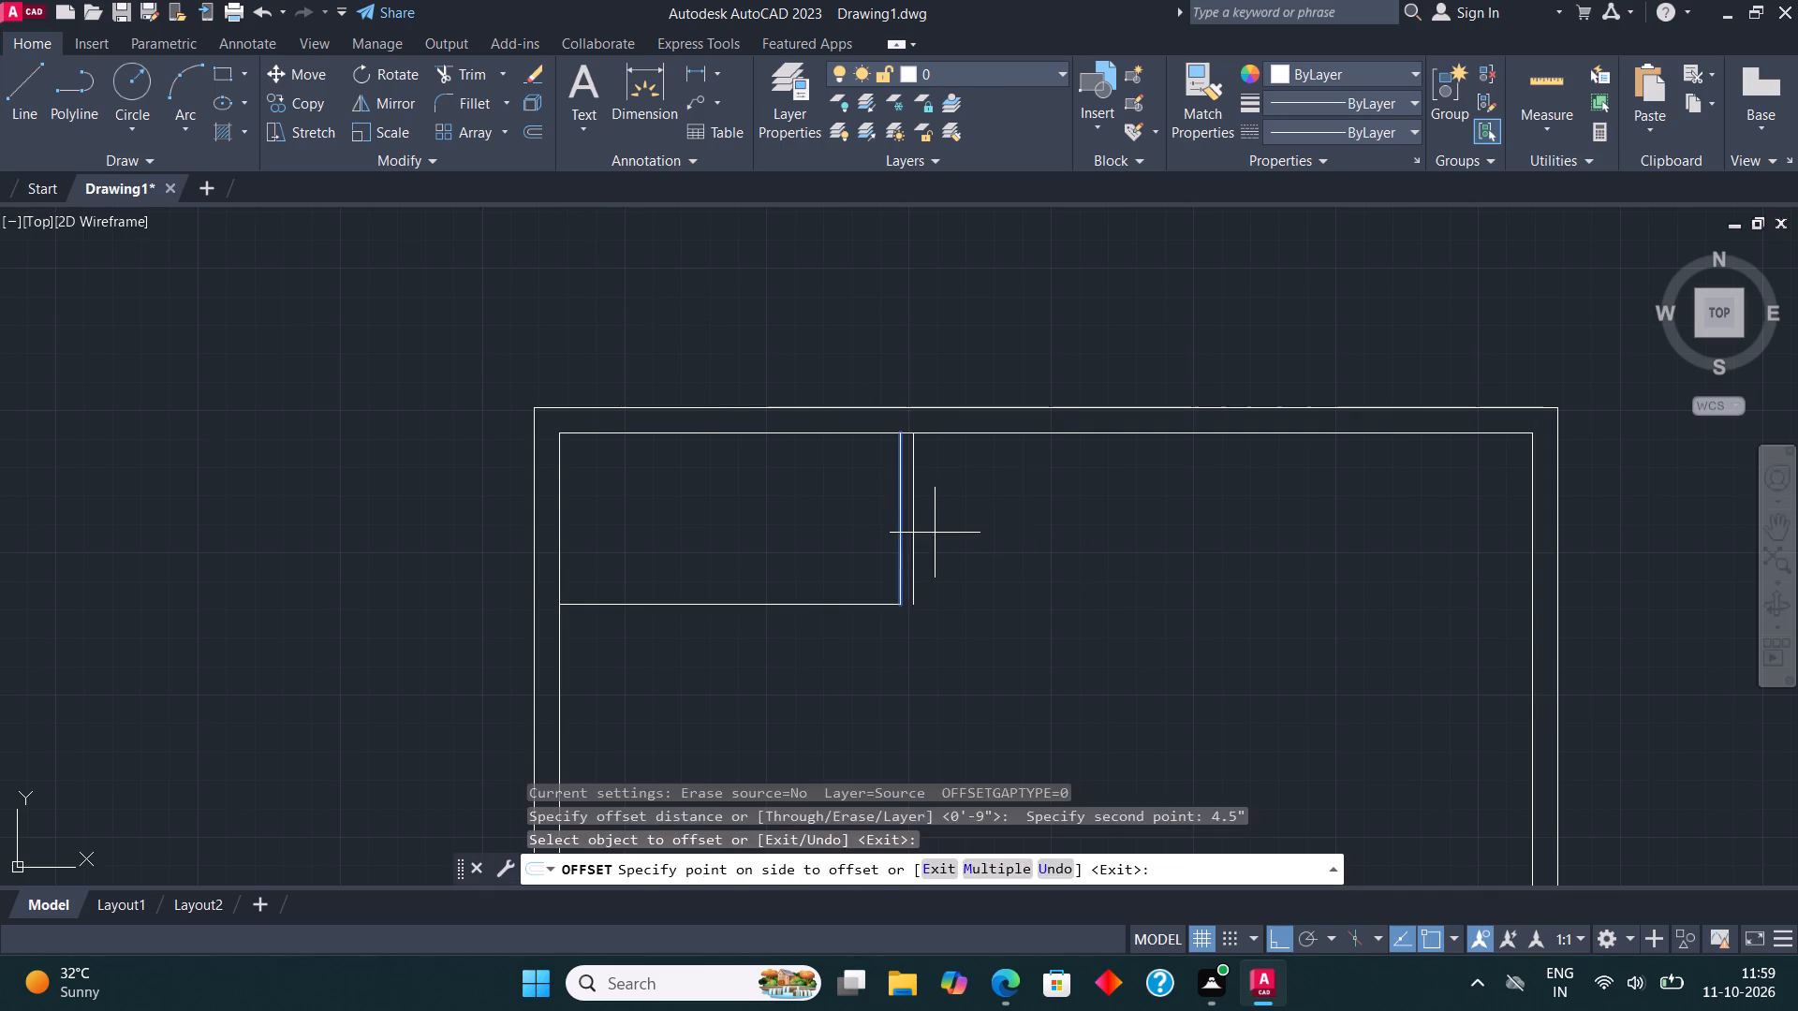
pyautogui.click(935, 533)
pyautogui.click(857, 607)
pyautogui.click(840, 656)
pyautogui.press('Escape')
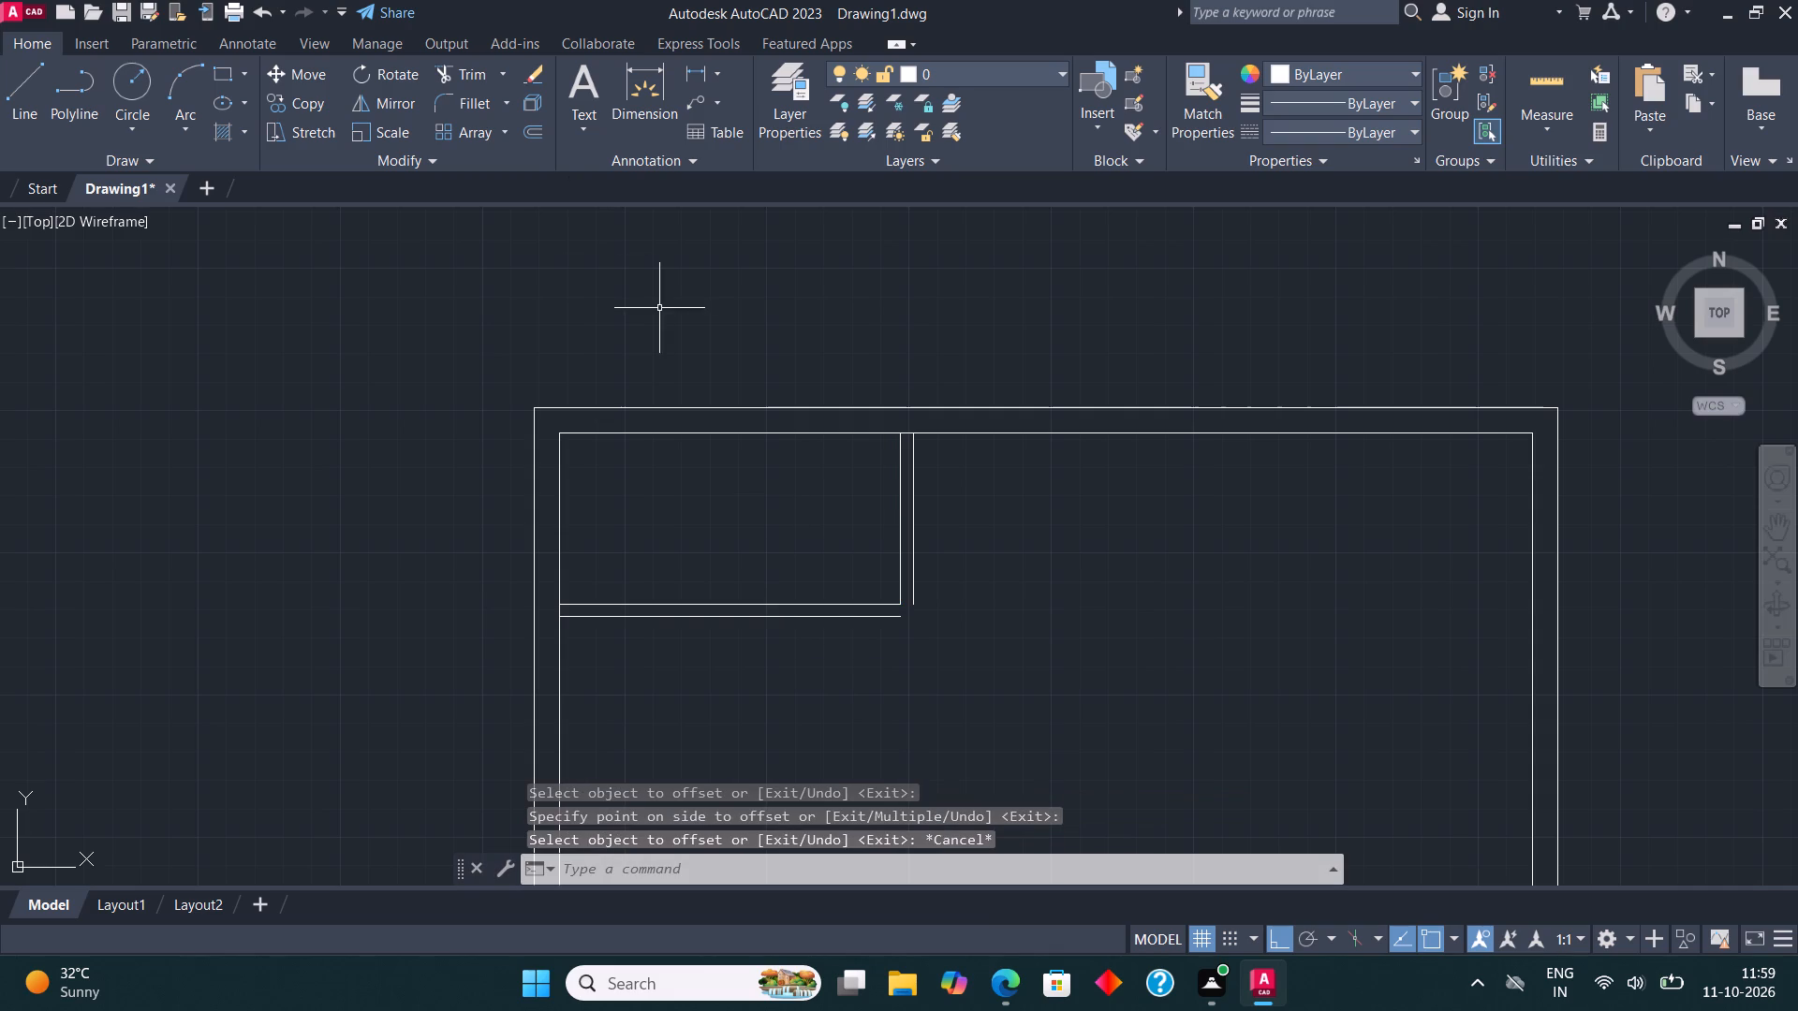
# Fillet the two outer partition lines so they meet at the small room's lower-right corner.
pyautogui.click(468, 107)
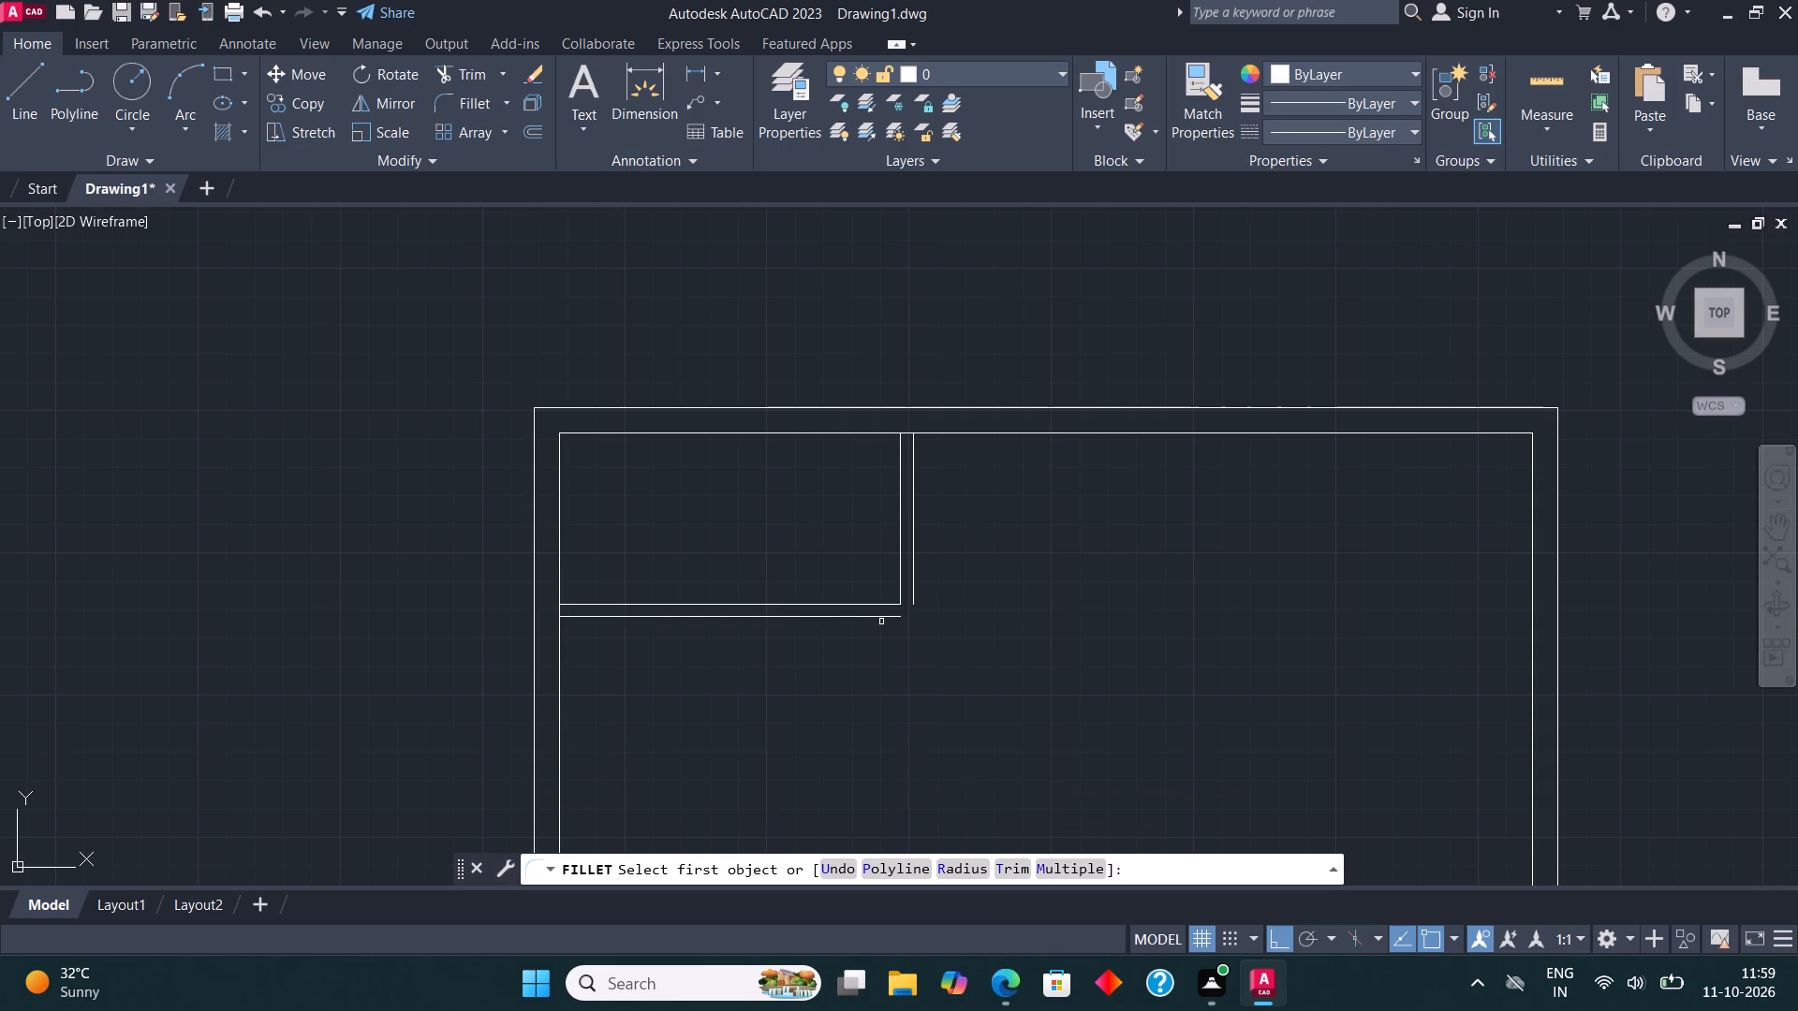
pyautogui.click(882, 622)
pyautogui.click(892, 617)
pyautogui.click(912, 602)
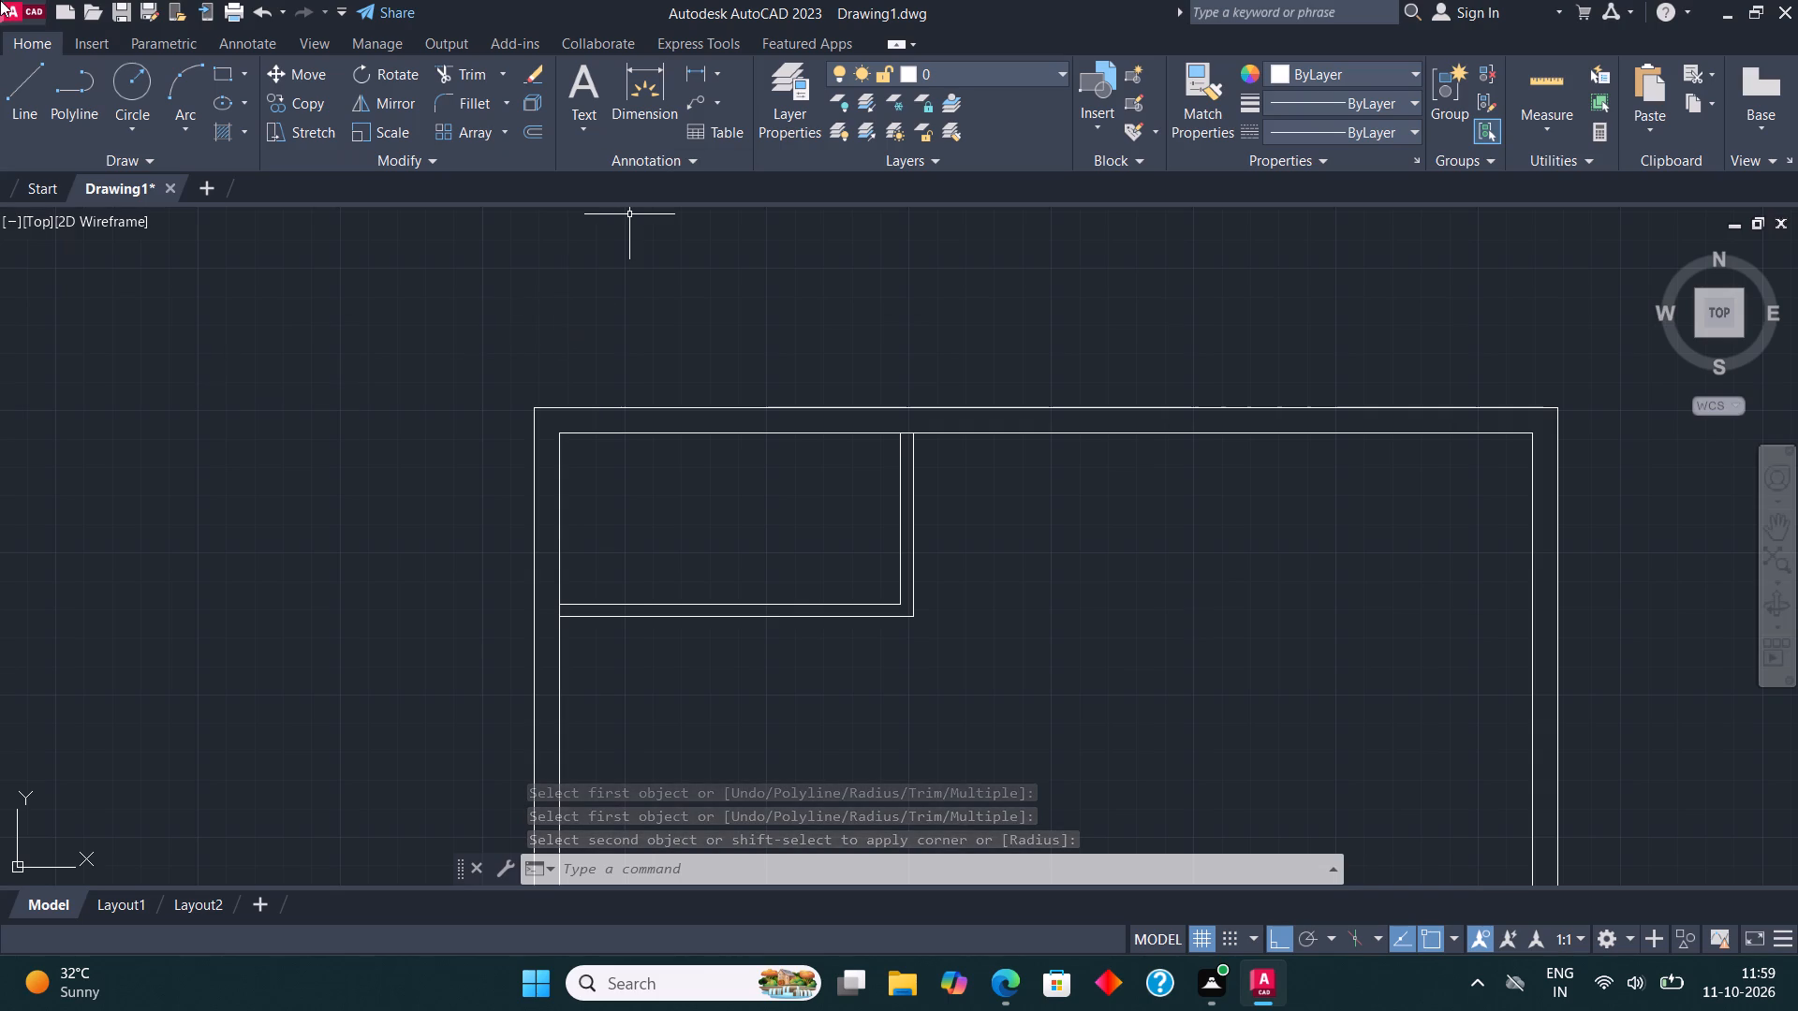
# Draw a second room outline 6'11" deep and 4'6" wide beside the first room, closing it up to the inner top wall.
pyautogui.click(23, 86)
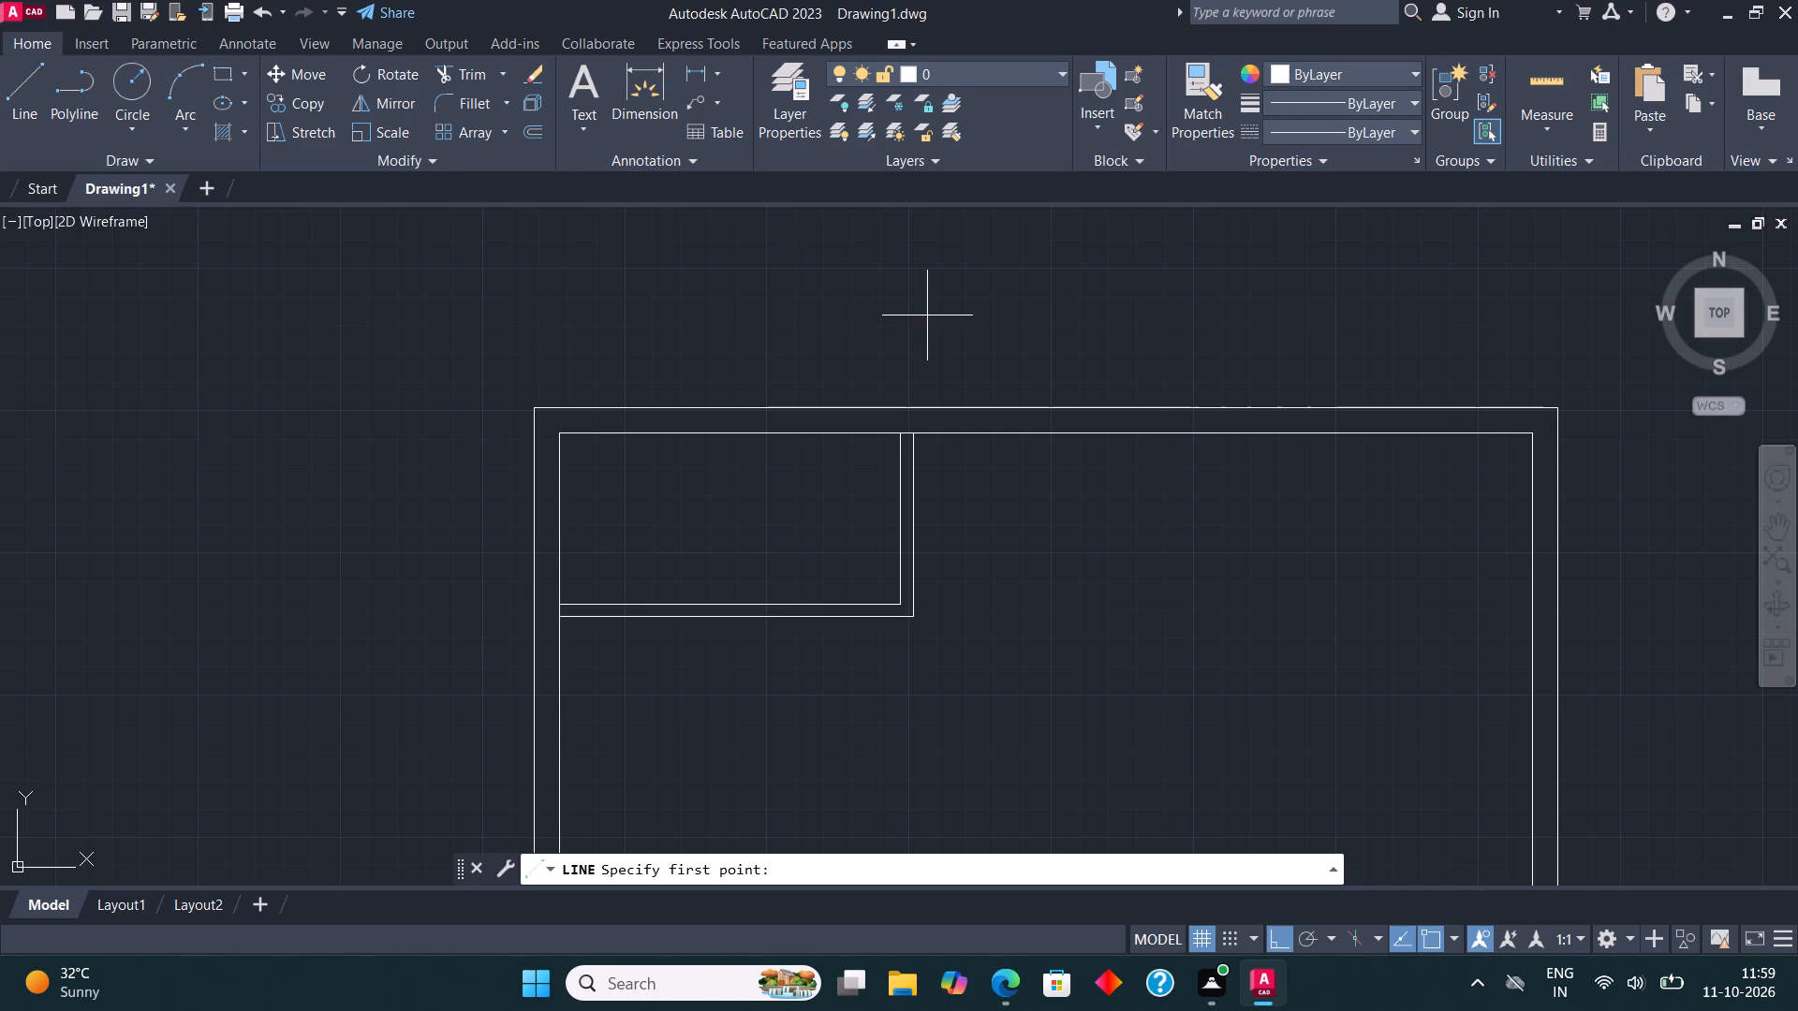
pyautogui.moveTo(913, 309); pyautogui.dragTo(847, 297, button='middle')
pyautogui.click(852, 420)
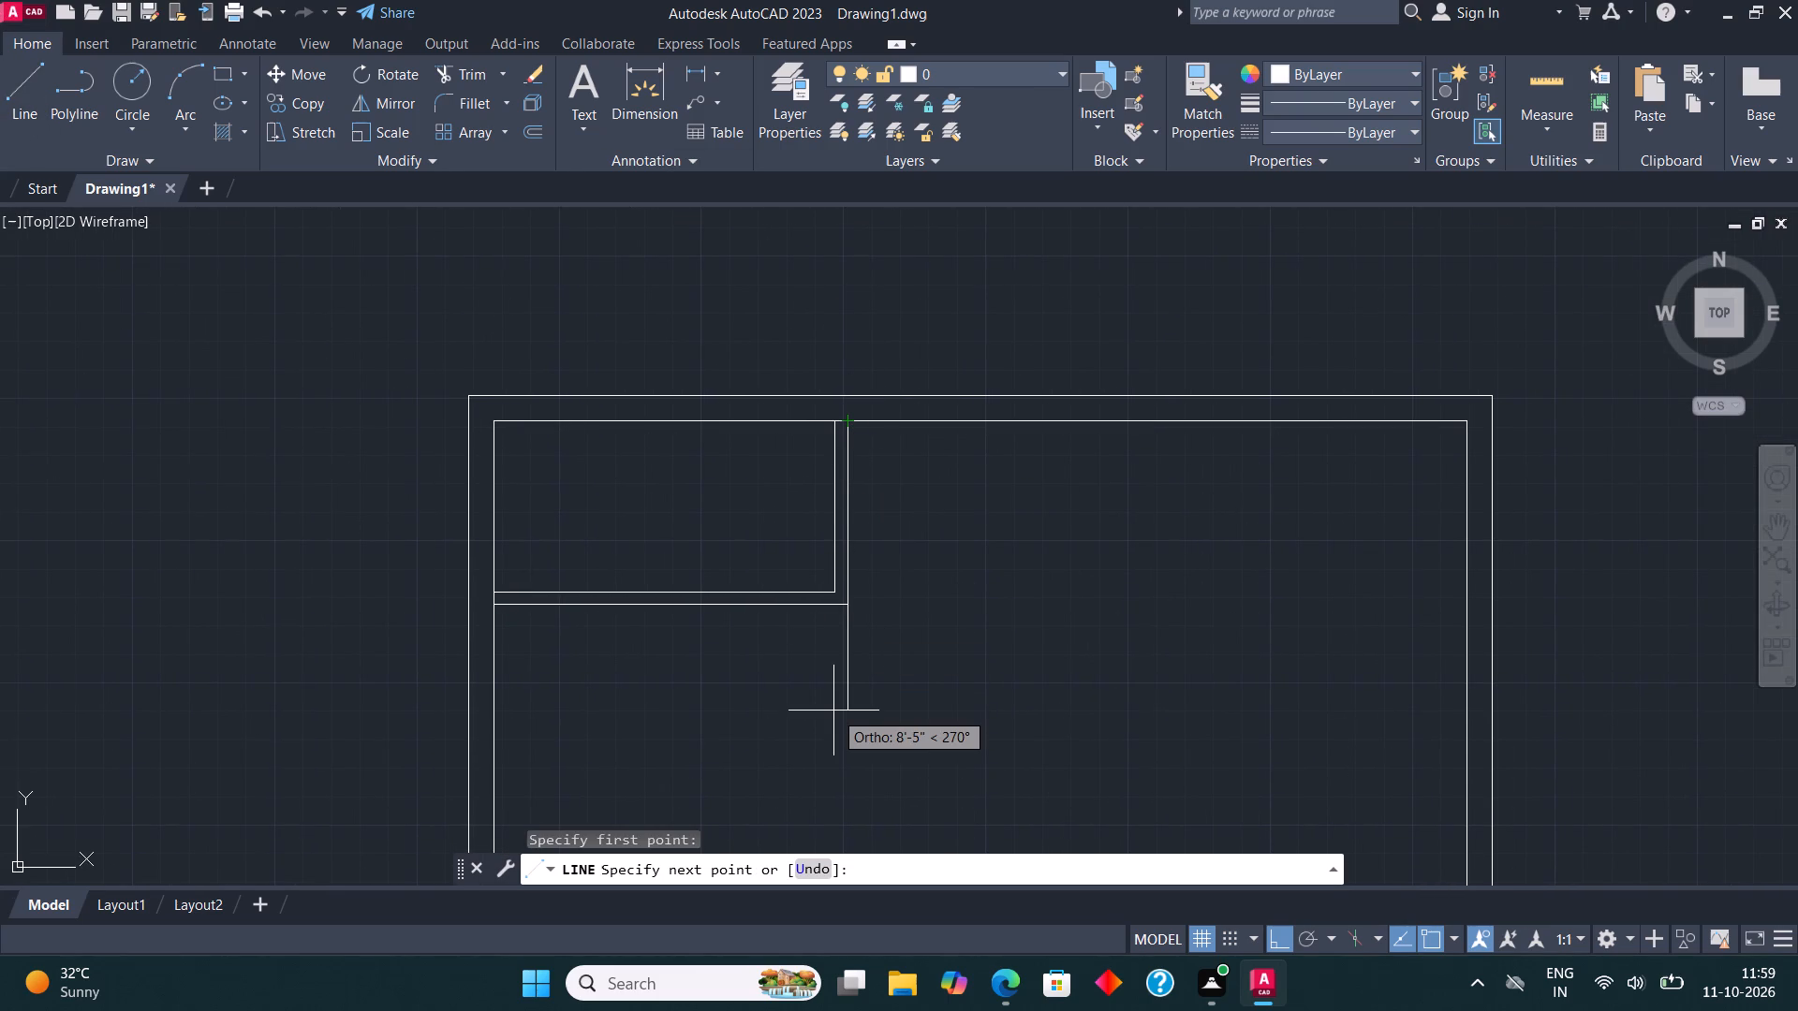
pyautogui.write("6'")
pyautogui.write('11"')
pyautogui.press('Return')
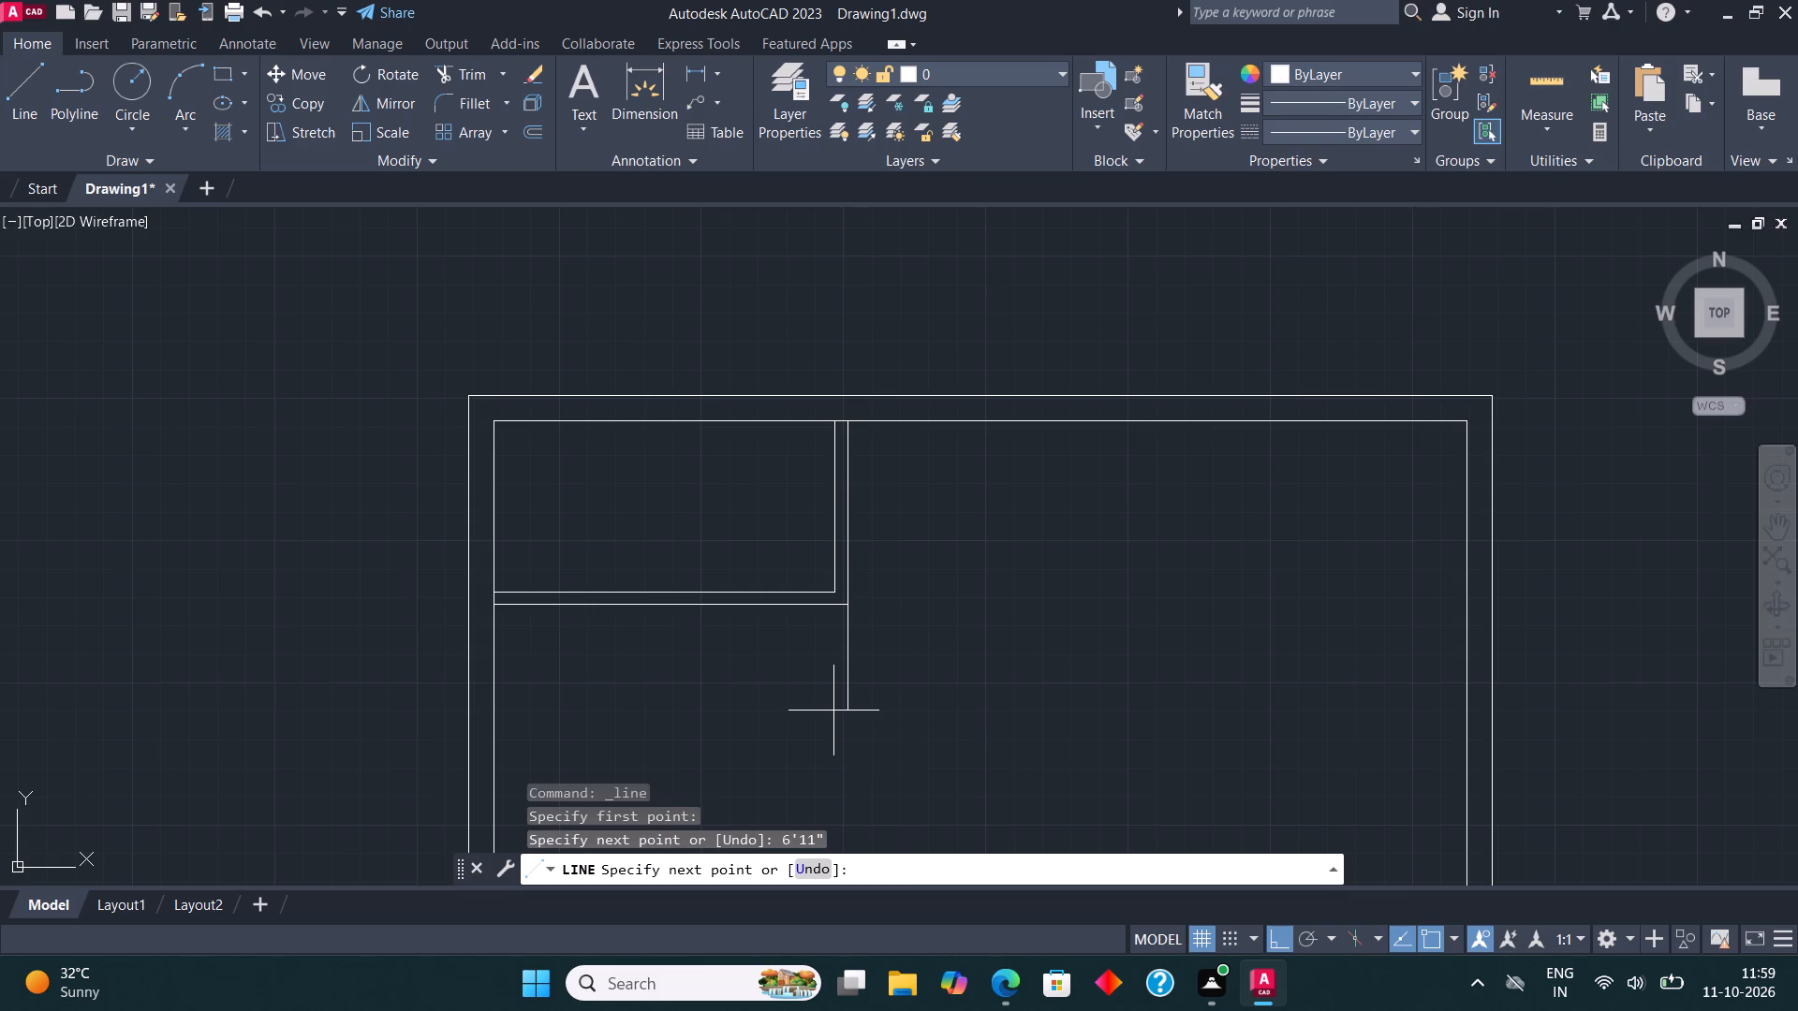
pyautogui.write('4\'6"')
pyautogui.press('Return')
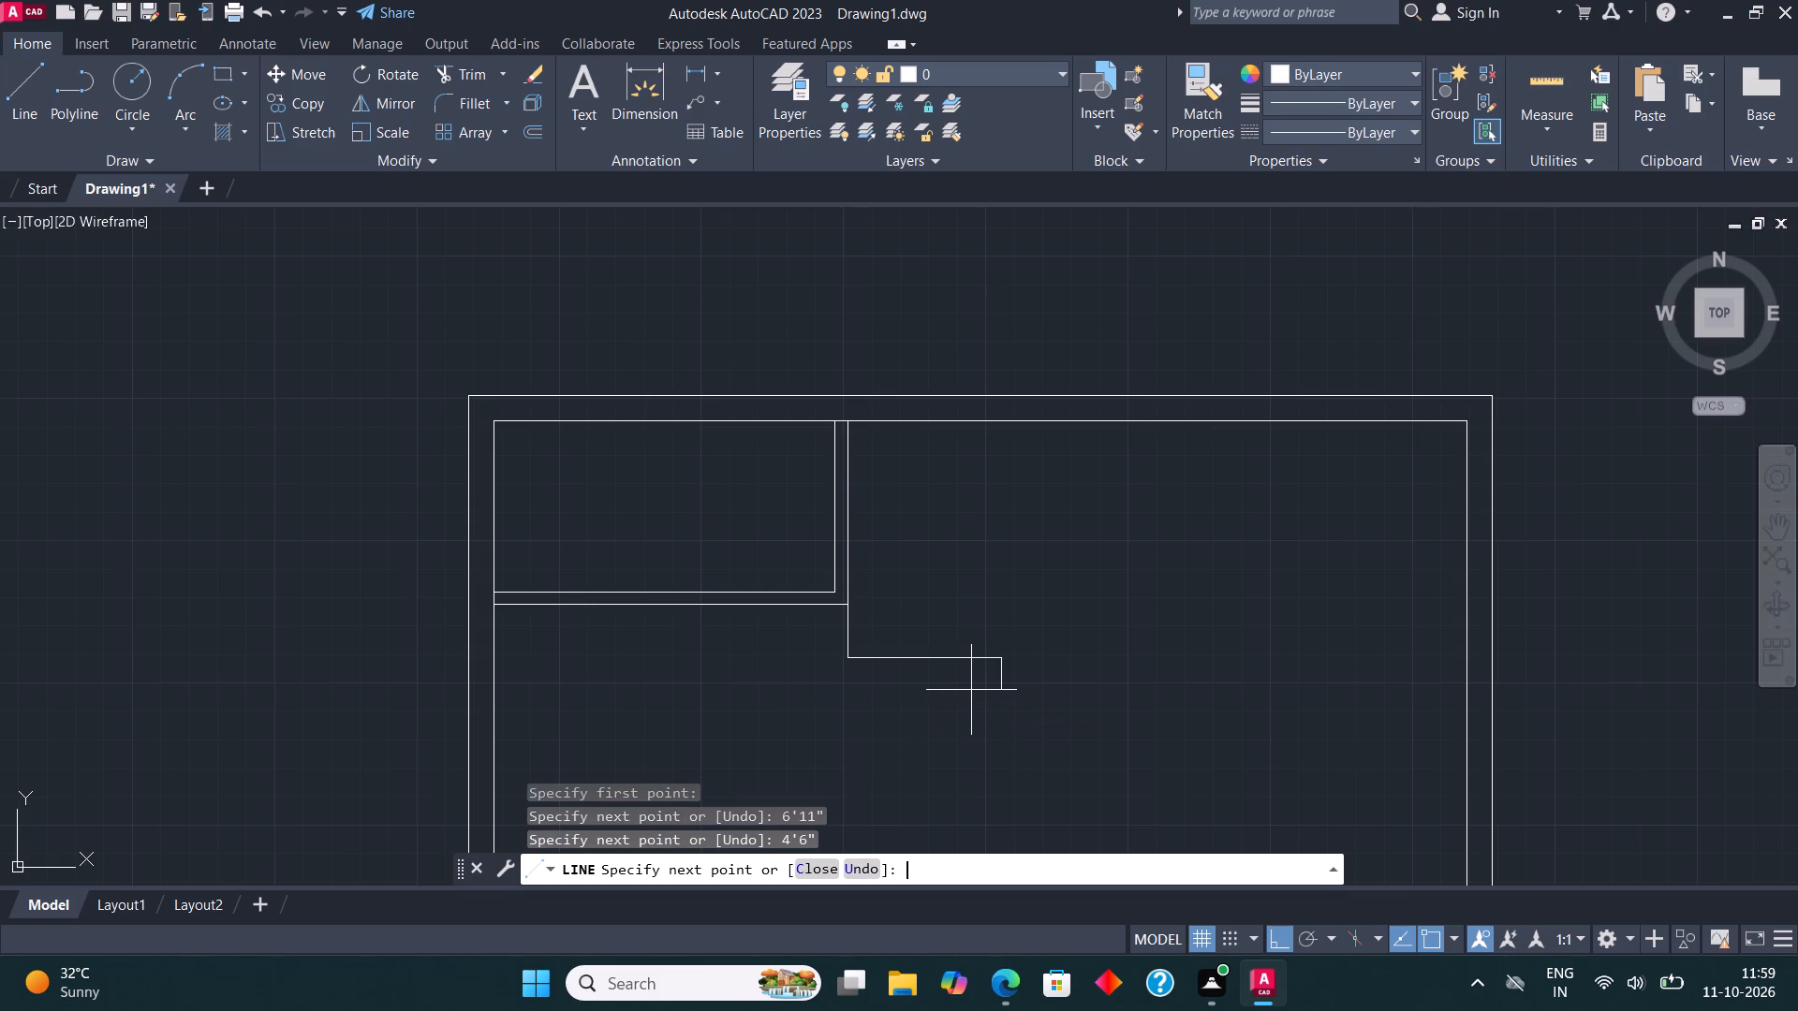
pyautogui.click(1002, 419)
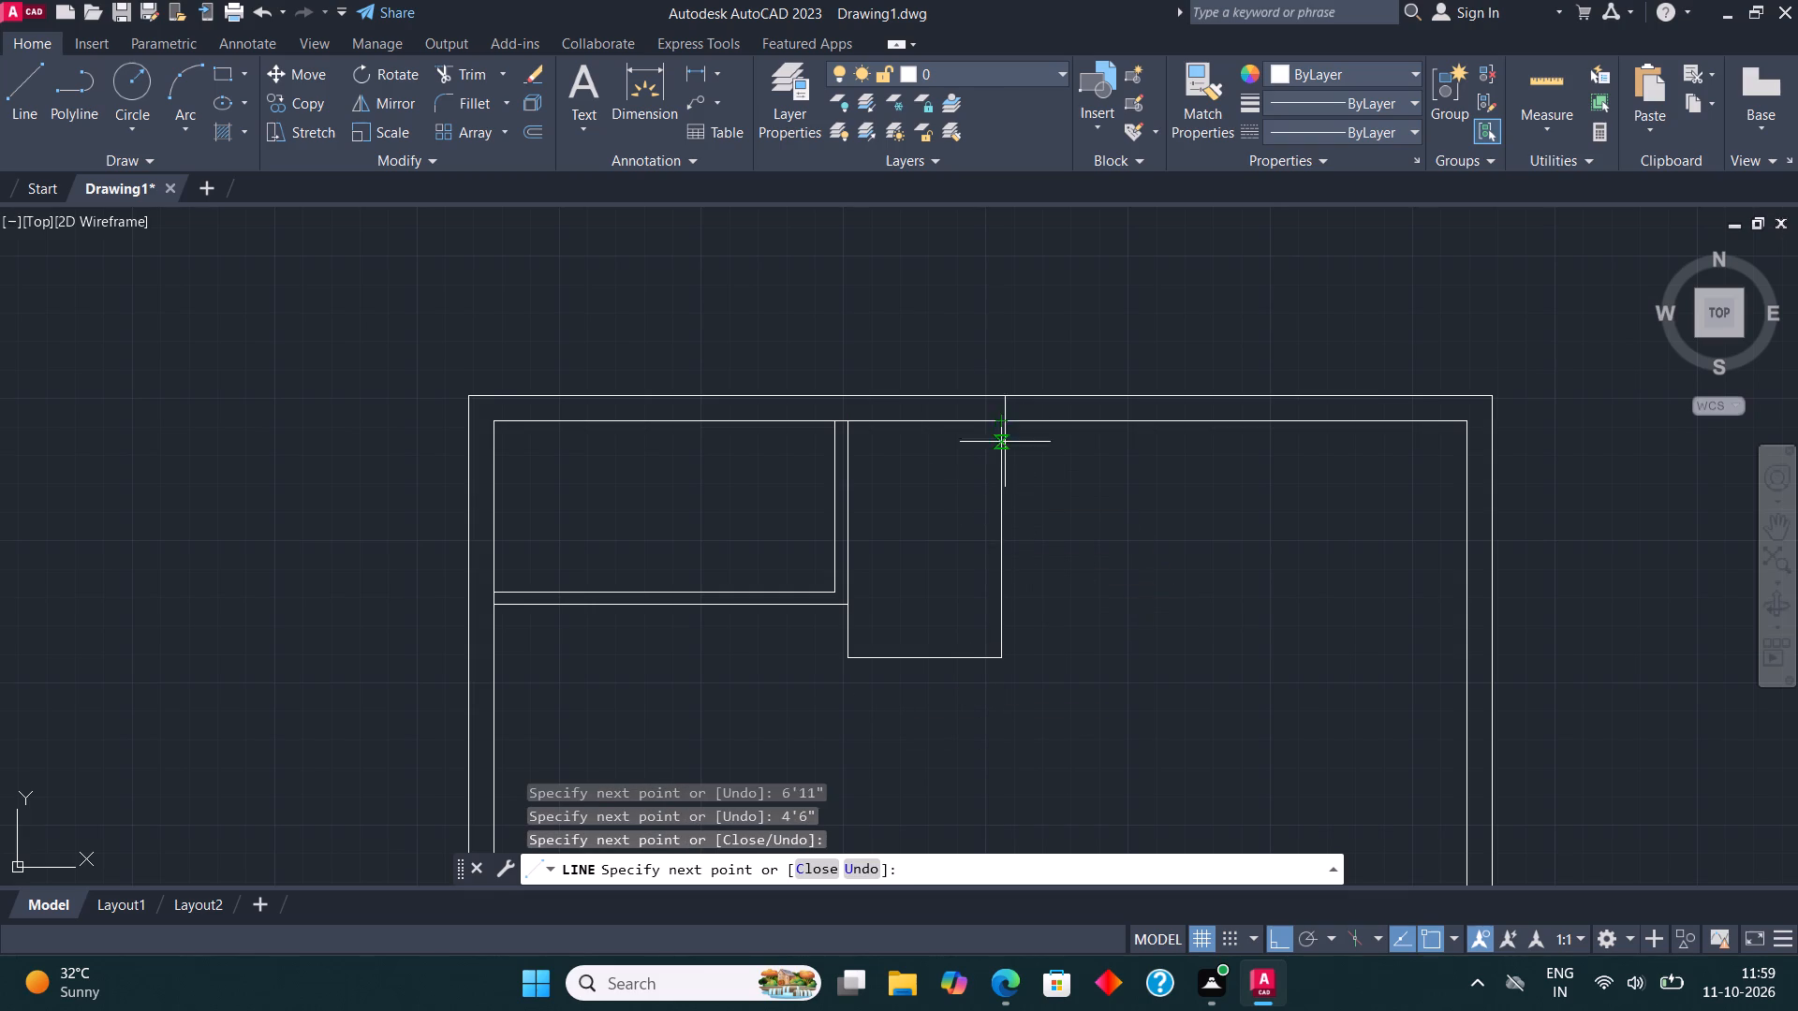
pyautogui.press('Escape')
# Offset the second room's right, bottom and left lines 4.5" outward to form its partition walls.
pyautogui.click(1019, 697)
pyautogui.click(965, 639)
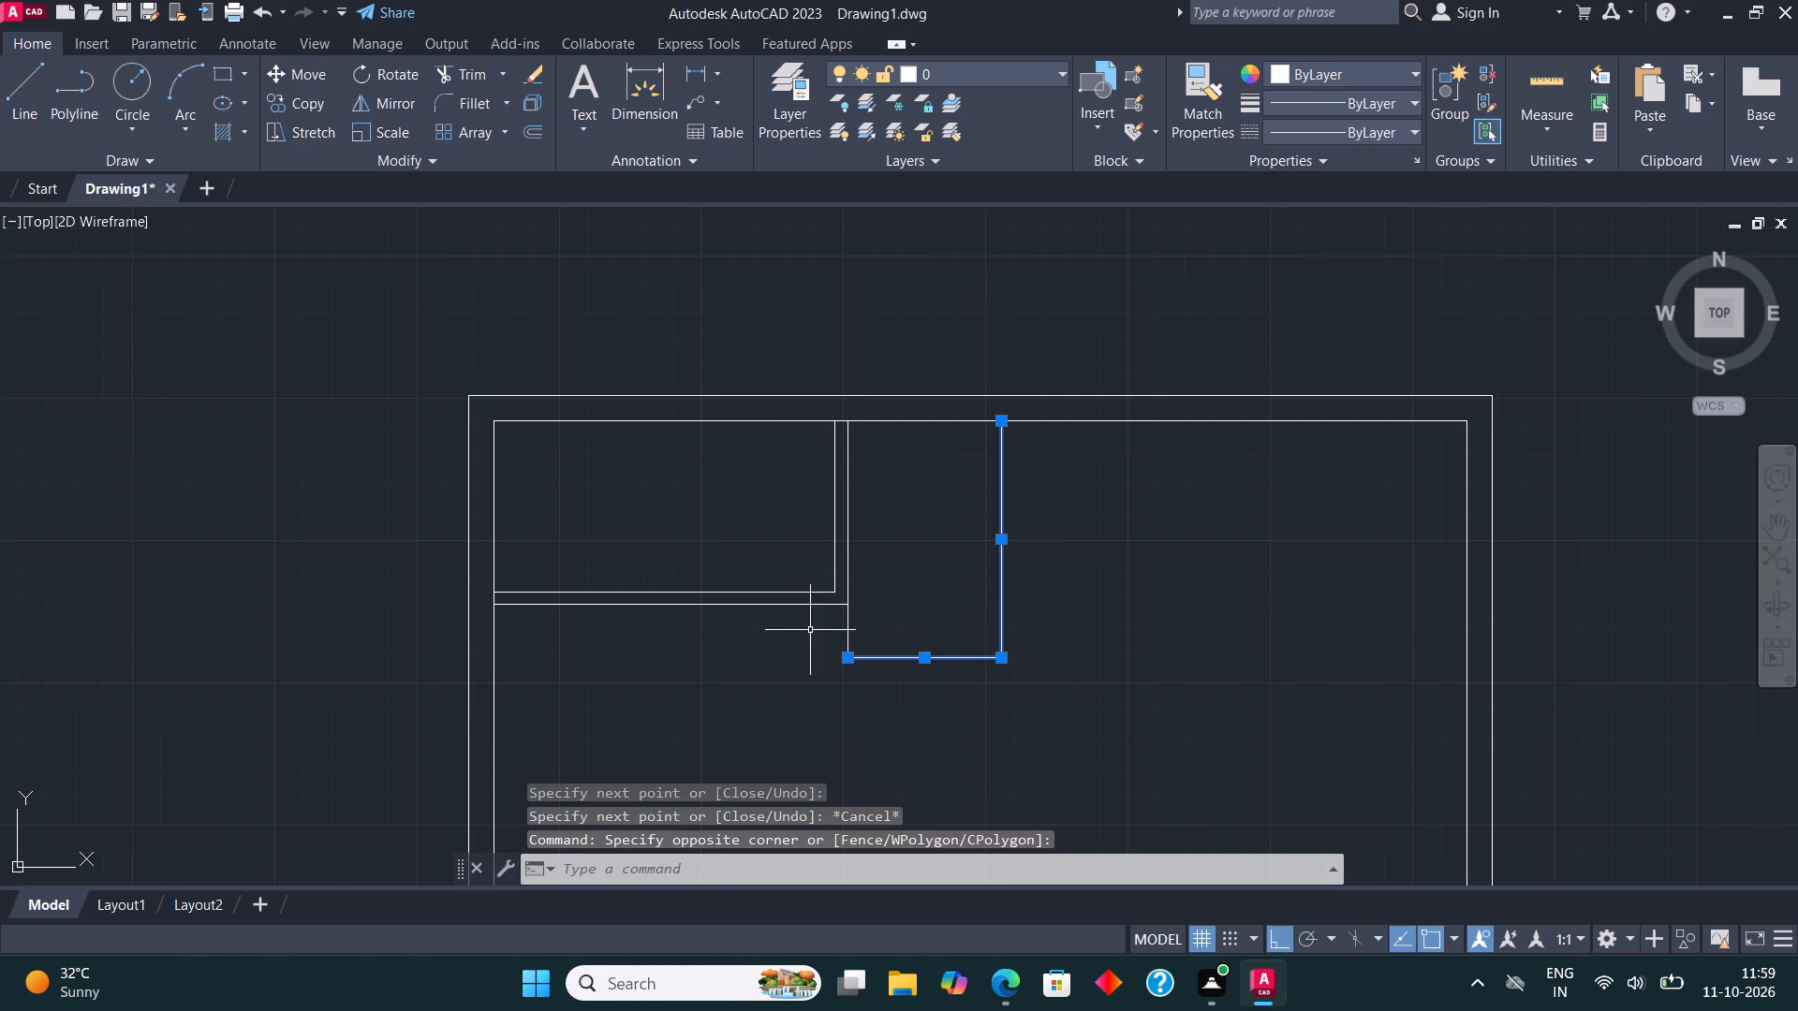
pyautogui.click(794, 630)
pyautogui.click(752, 671)
pyautogui.click(535, 125)
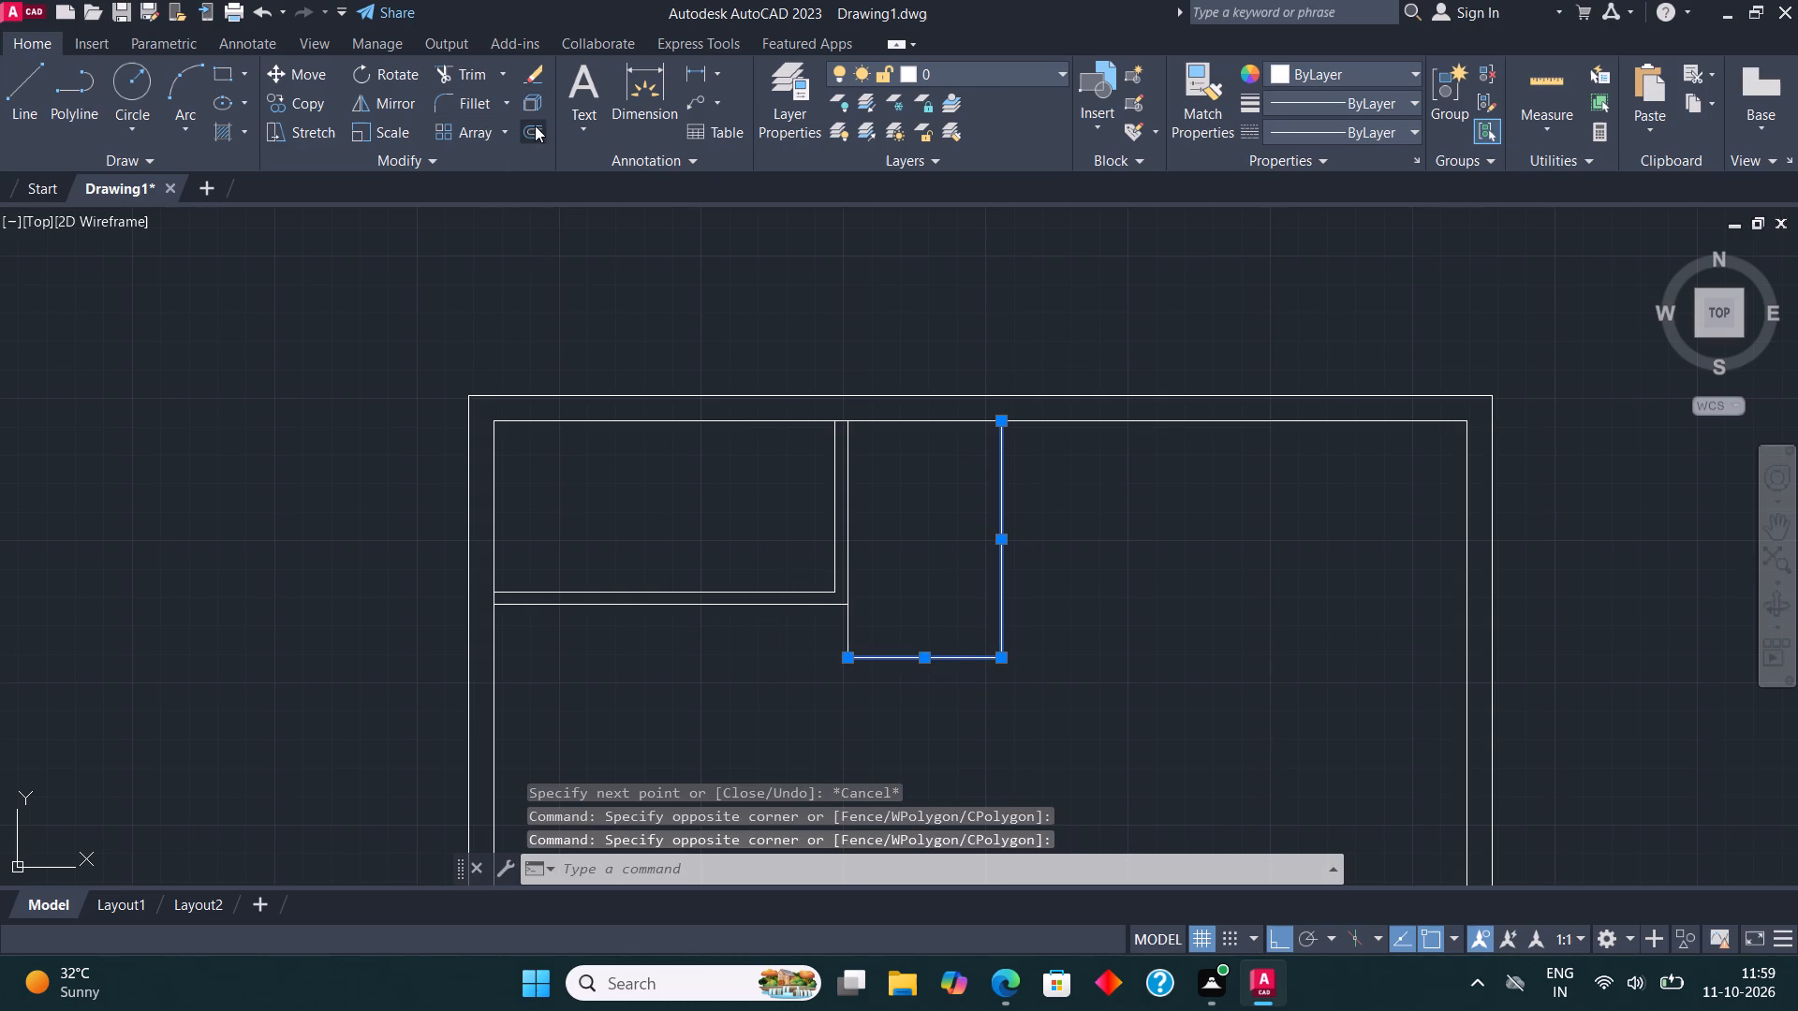
pyautogui.click(996, 531)
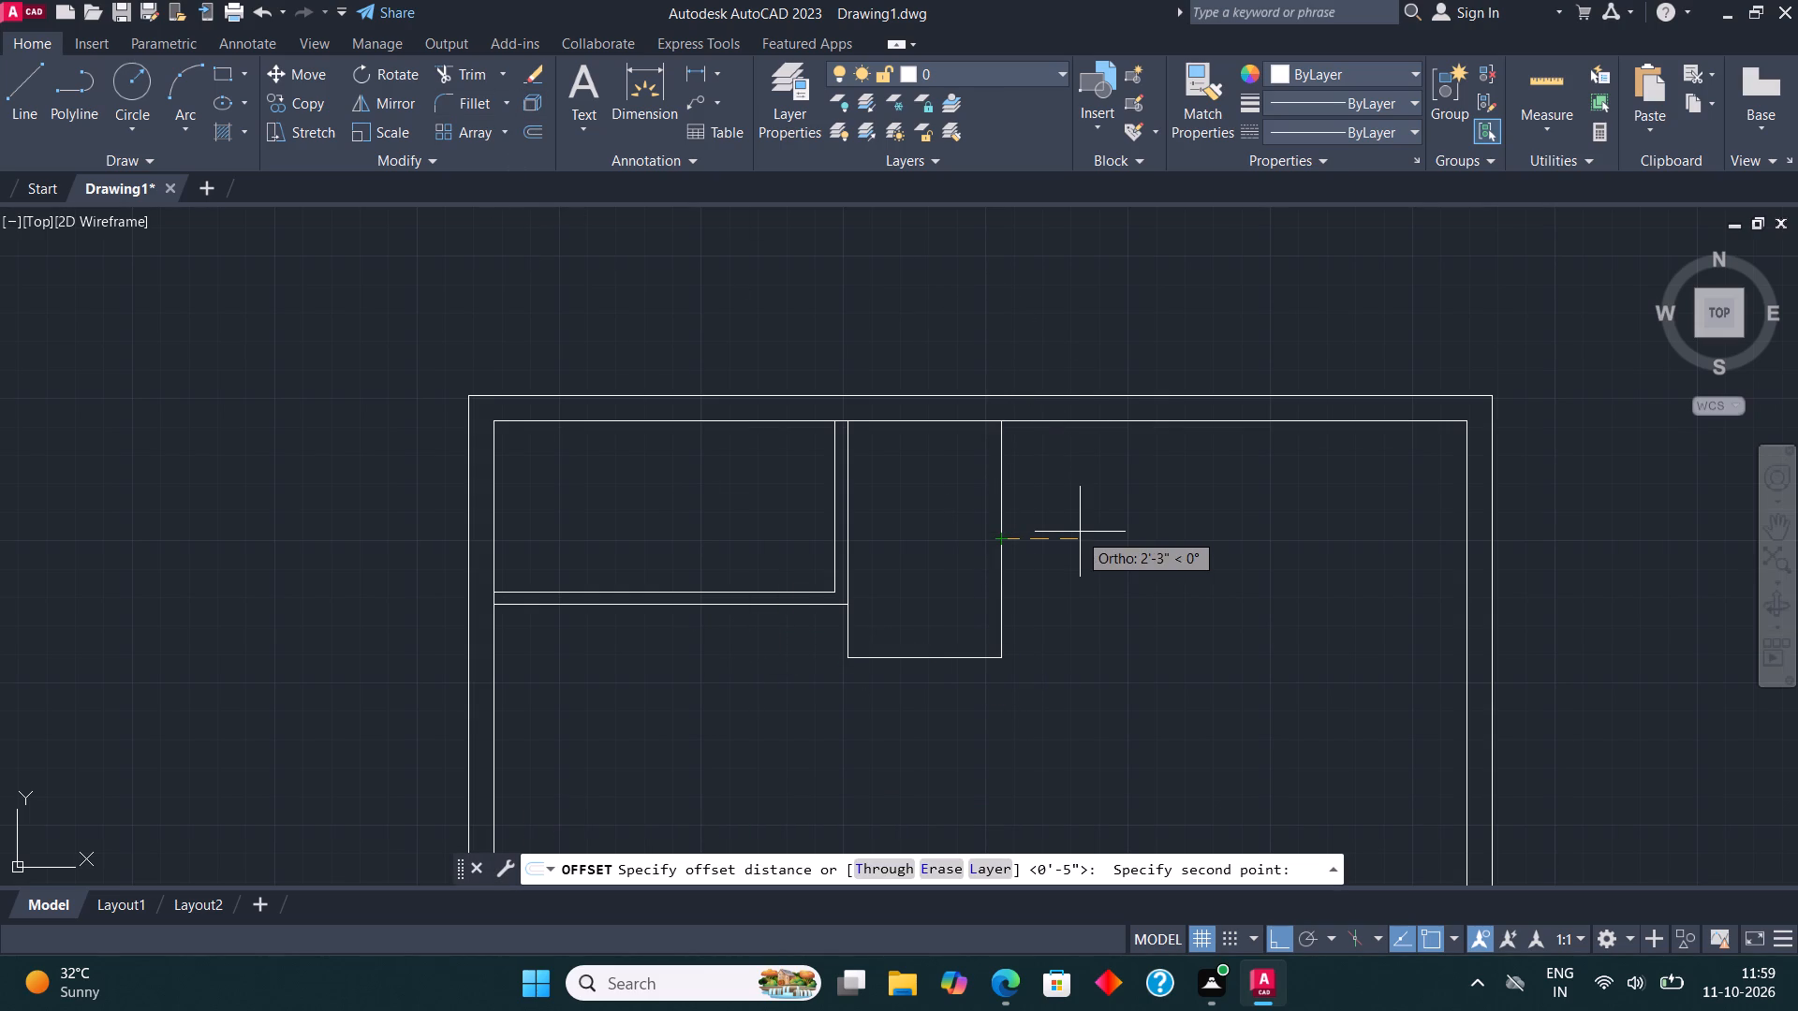
pyautogui.write('4.5"')
pyautogui.press('Return')
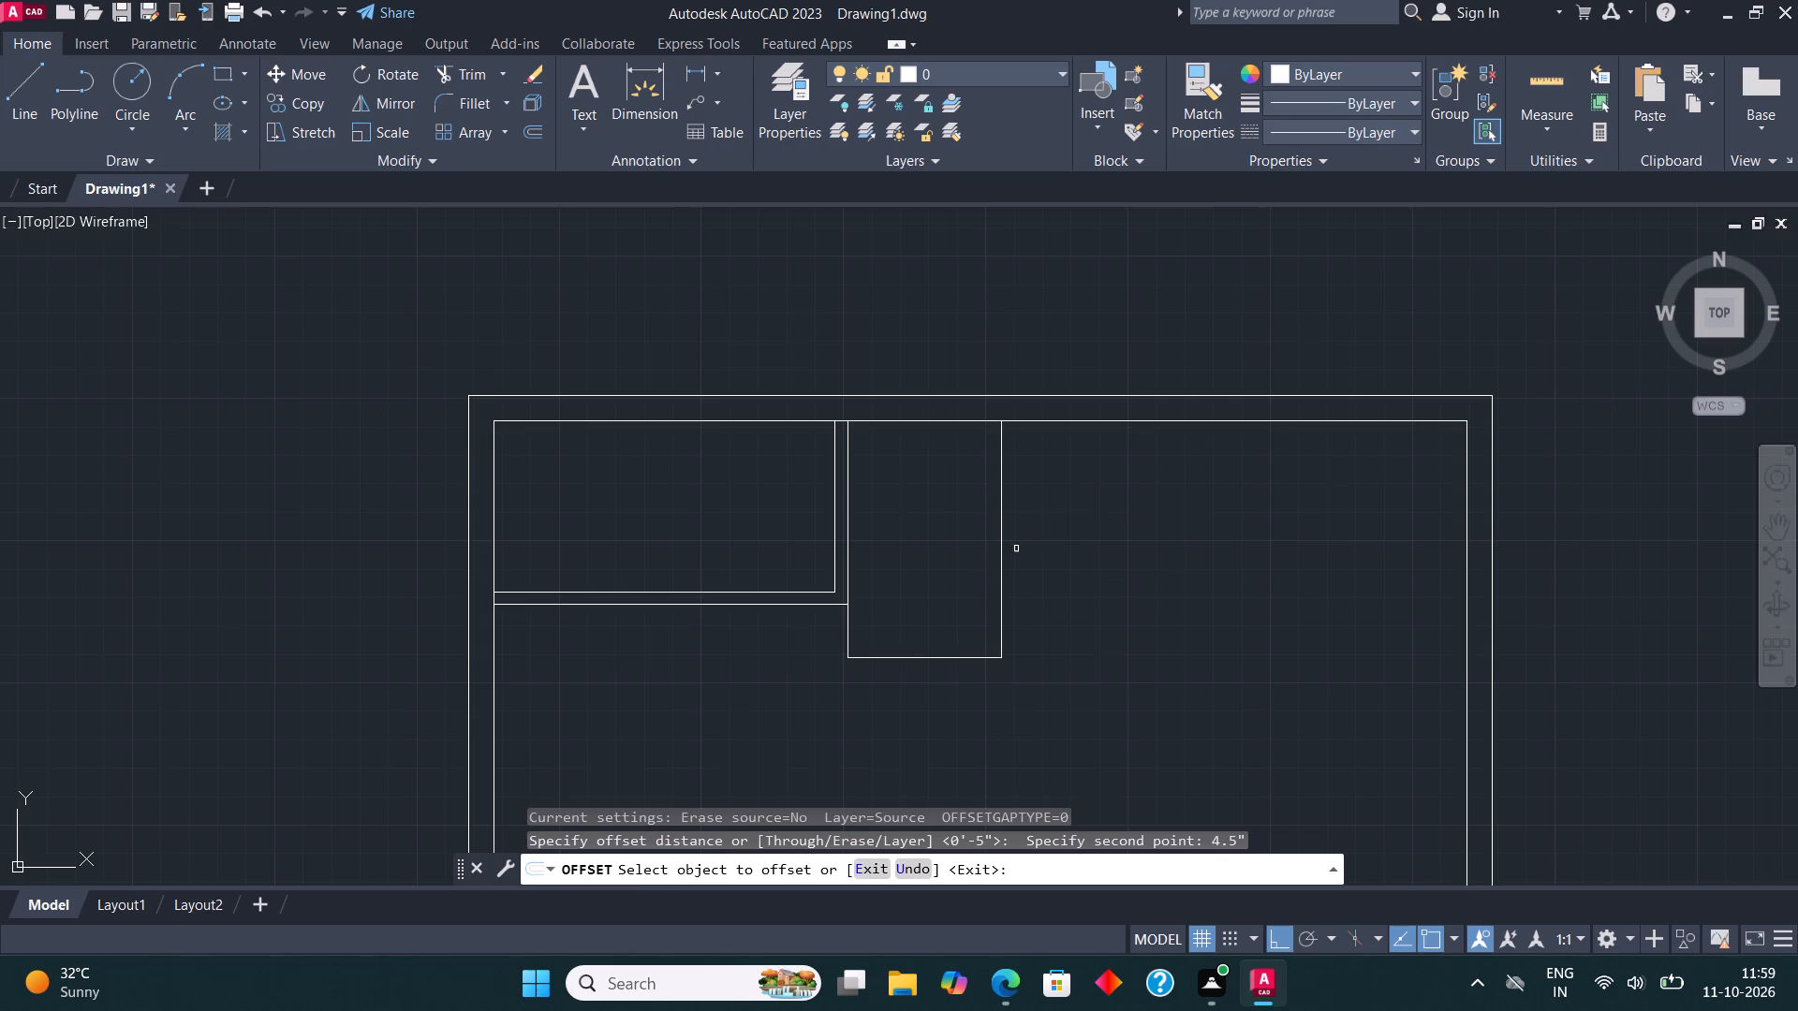
pyautogui.click(1000, 538)
pyautogui.click(1044, 545)
pyautogui.click(932, 656)
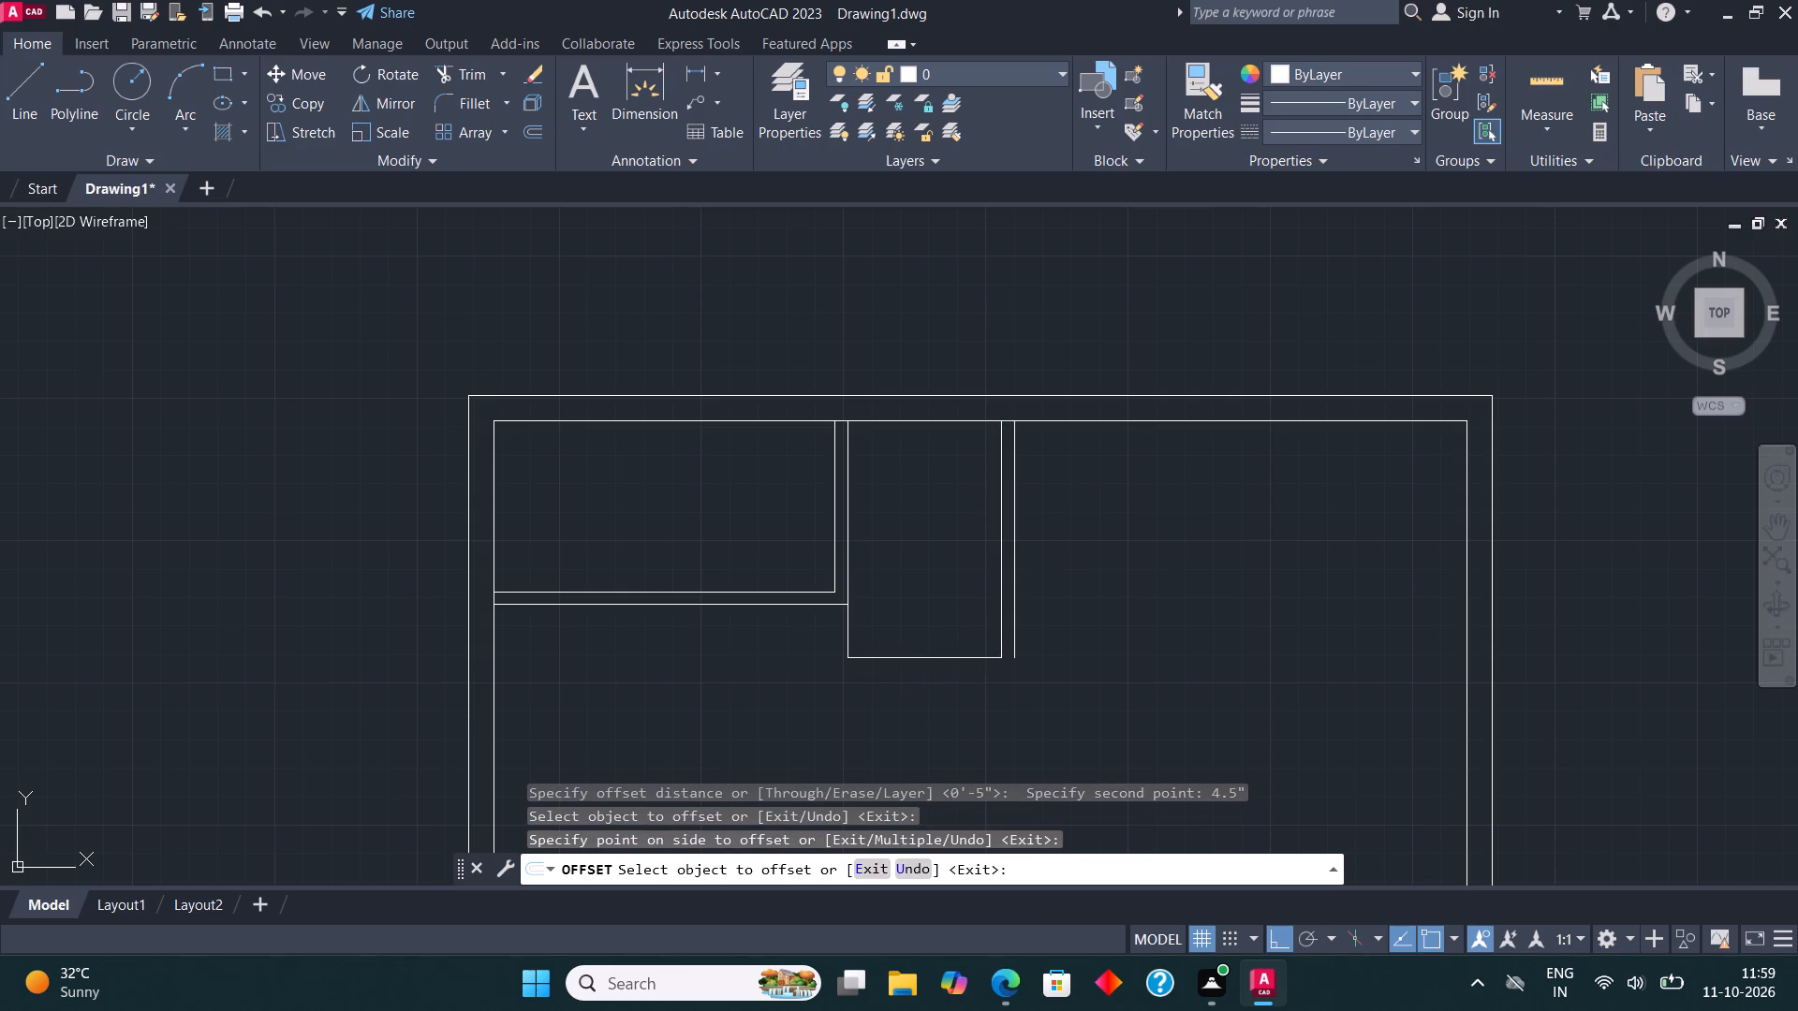
pyautogui.click(932, 700)
pyautogui.click(847, 628)
pyautogui.click(821, 627)
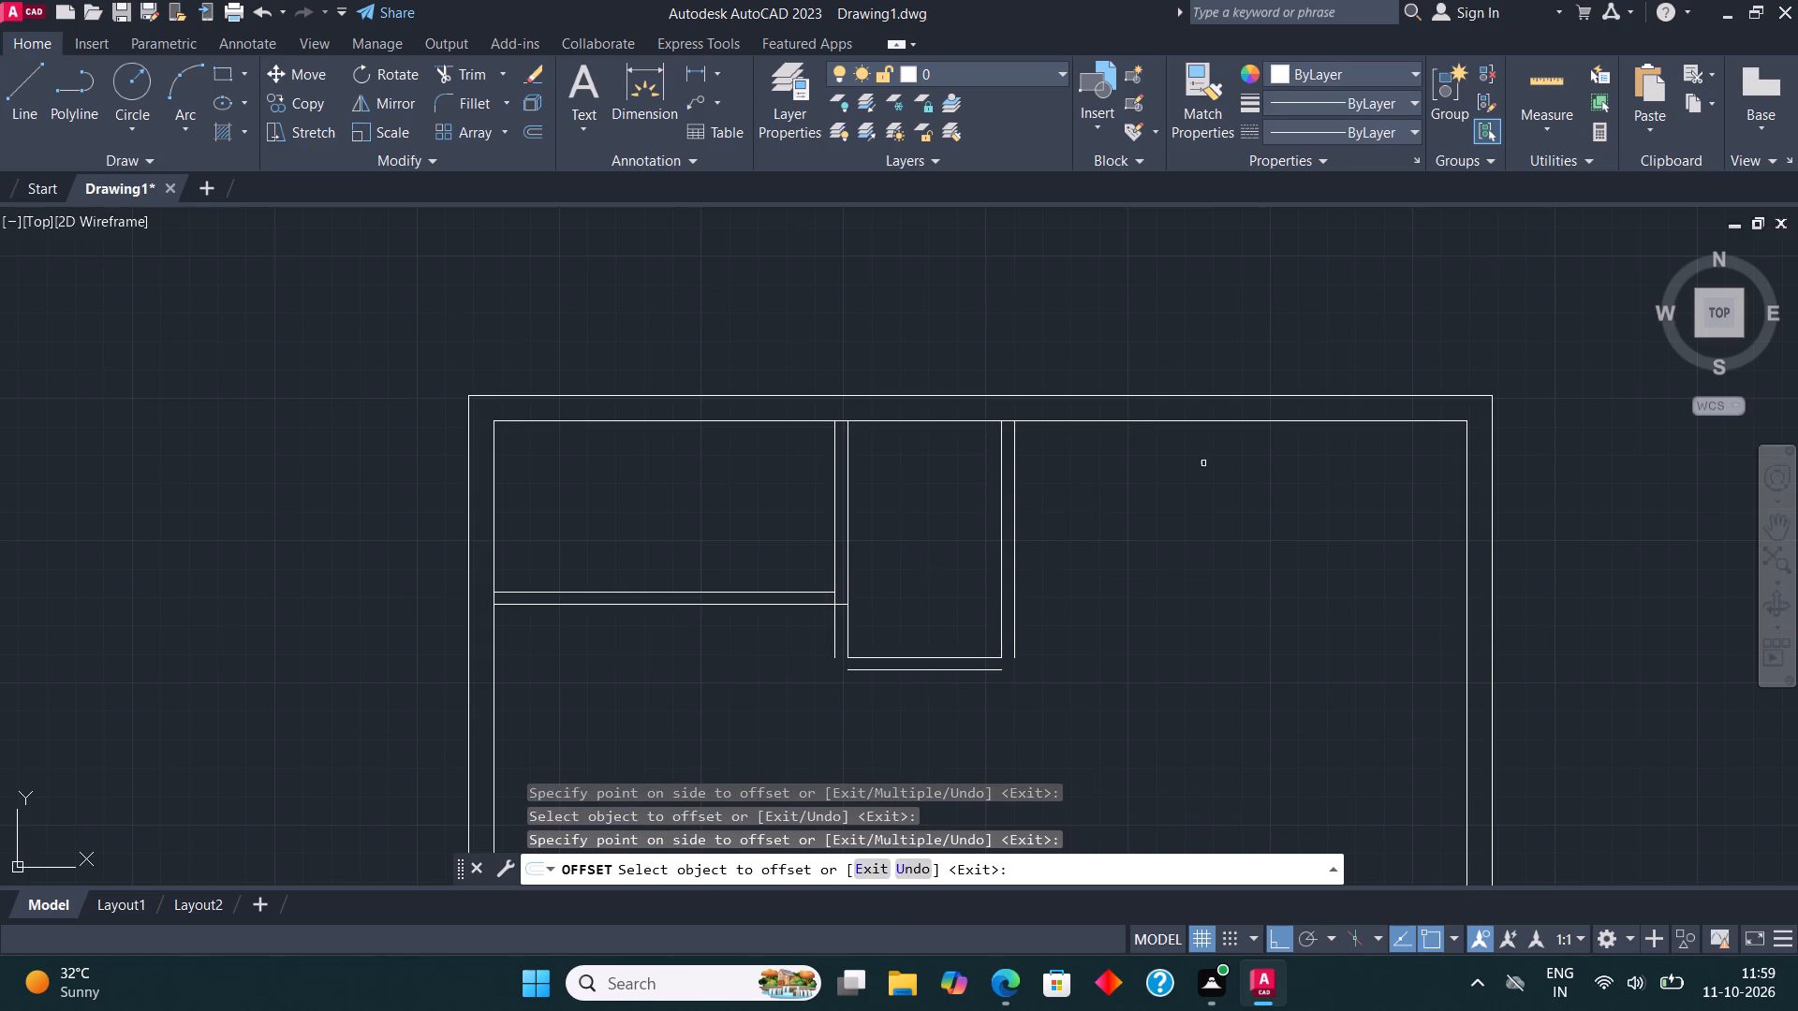
pyautogui.moveTo(1187, 429); pyautogui.dragTo(1165, 344, button='middle')
pyautogui.press('Escape')
# Fillet the second room's outer partition lines so they meet at its lower-left and lower-right corners.
pyautogui.scroll(2, 1003, 573)
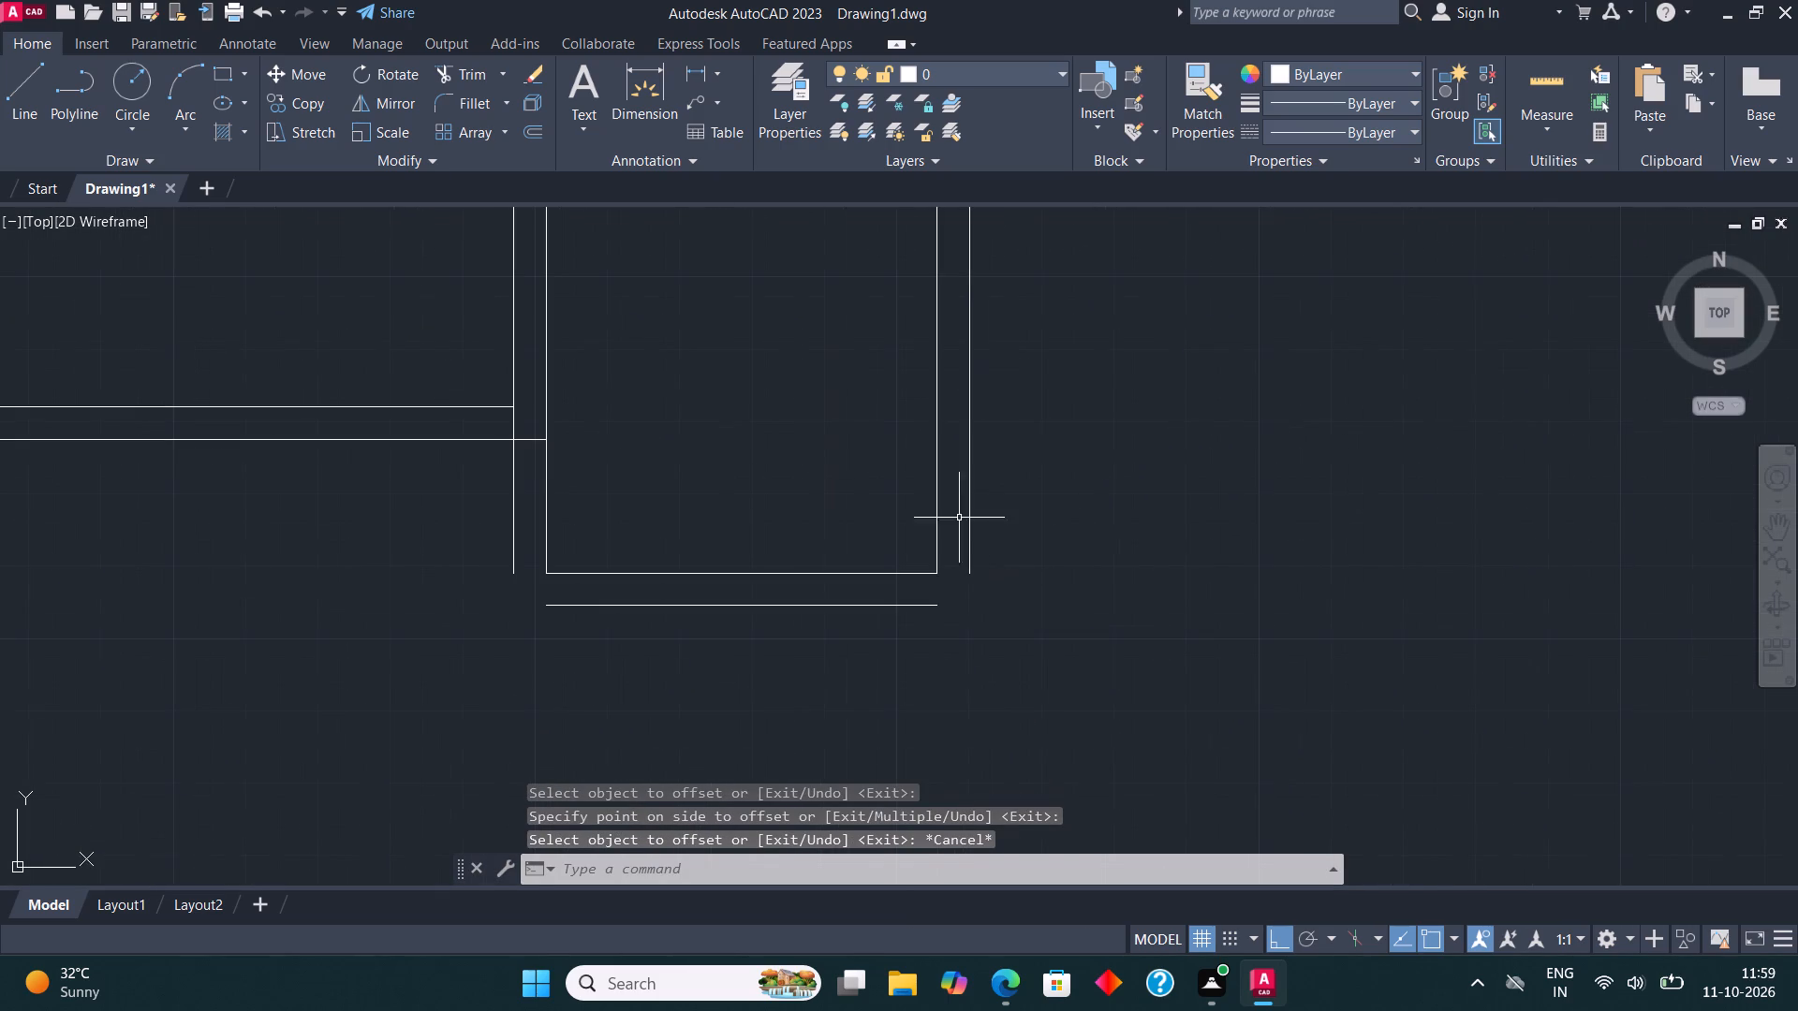
pyautogui.click(477, 100)
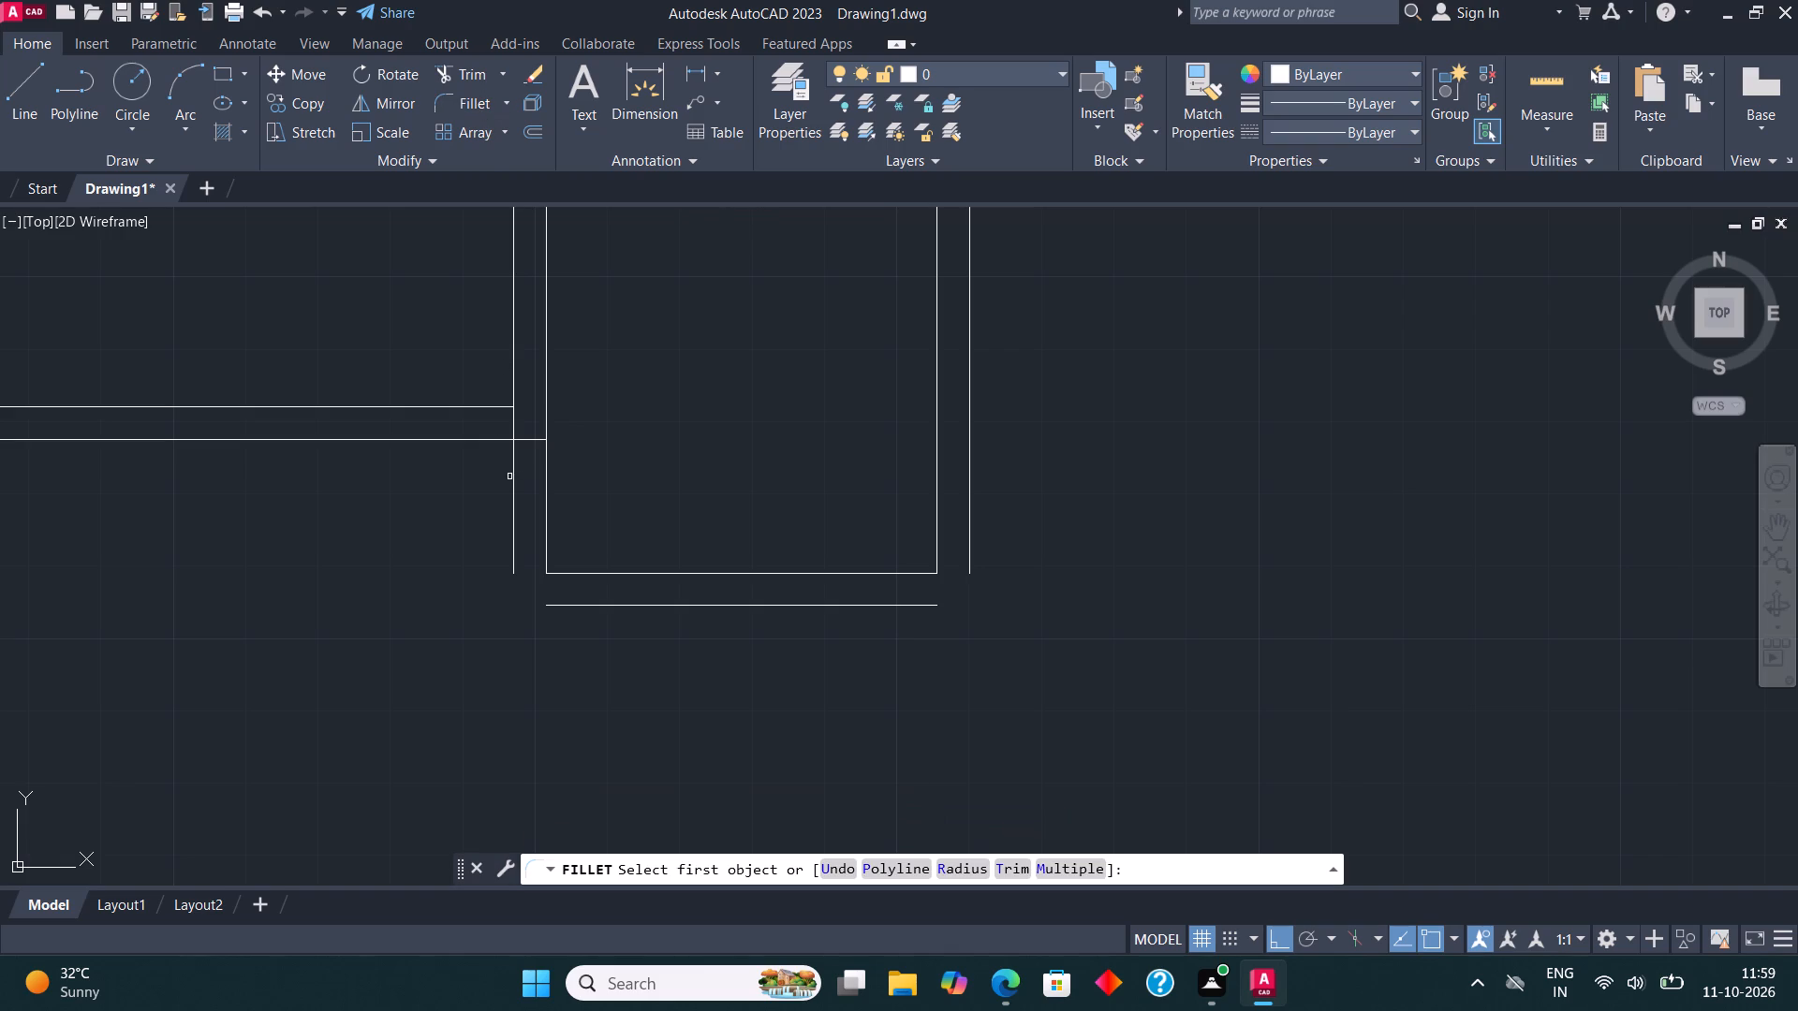
pyautogui.click(509, 476)
pyautogui.click(512, 495)
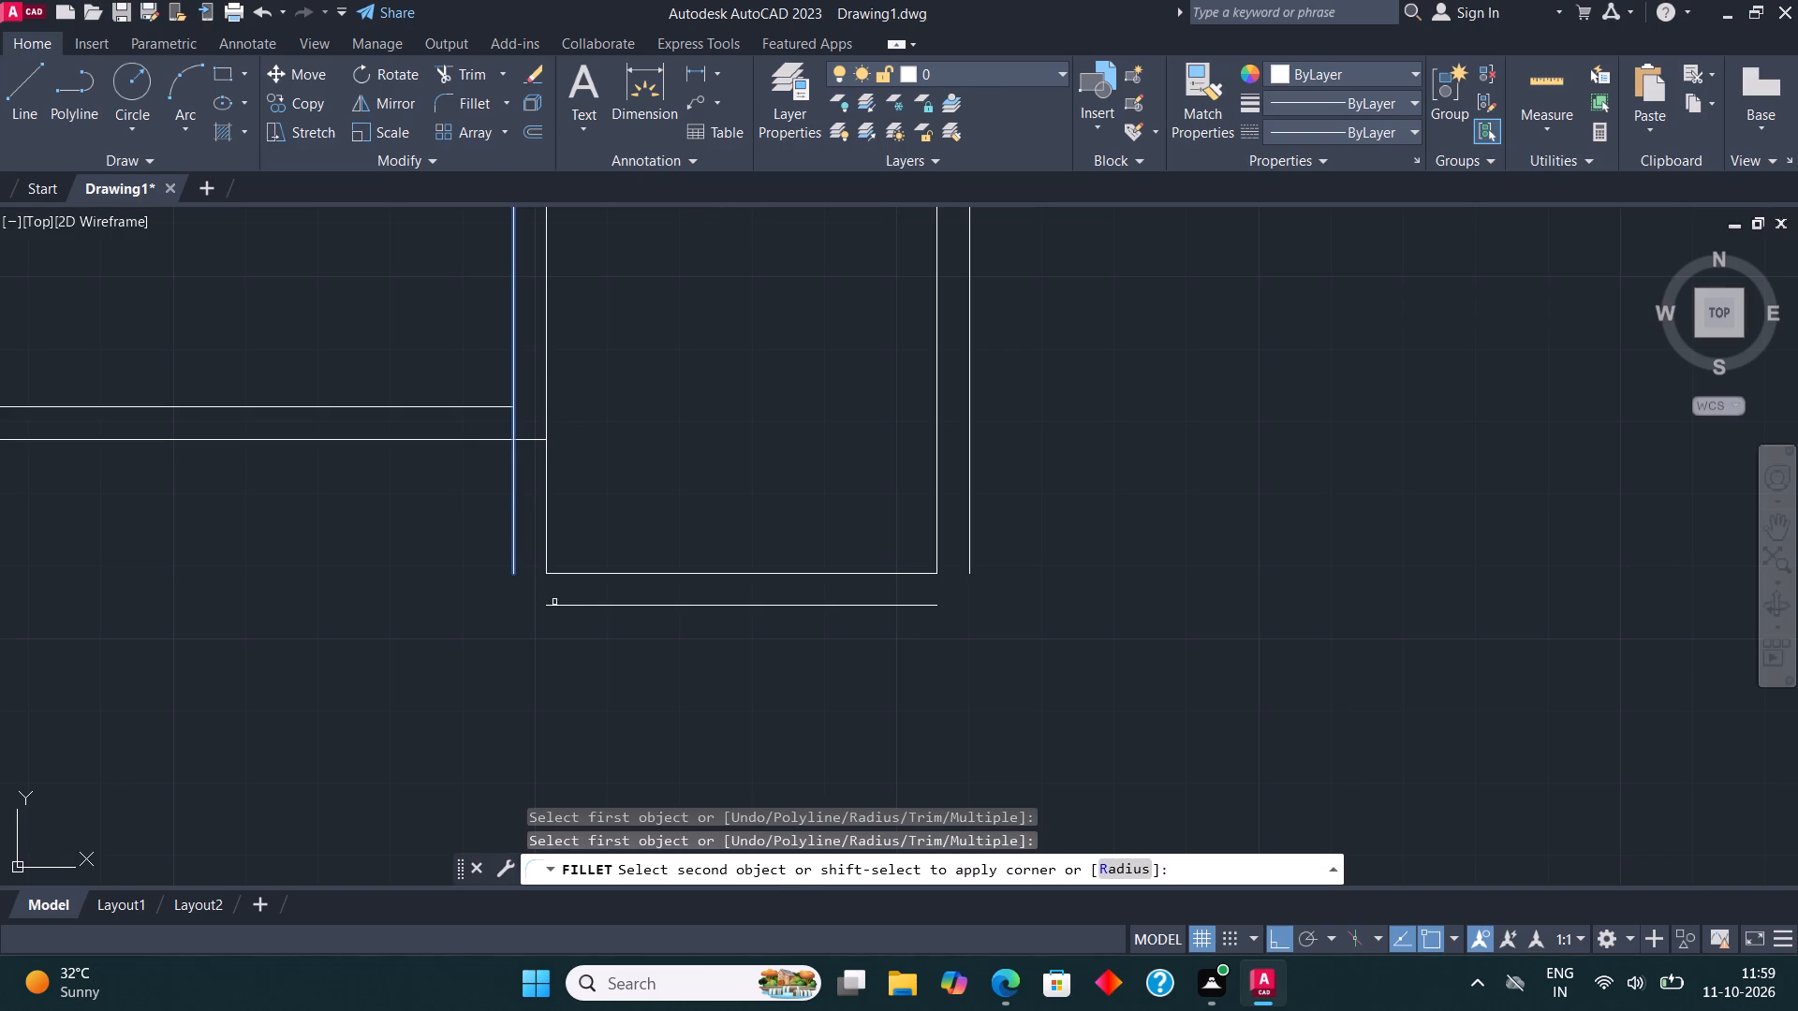
pyautogui.click(567, 605)
pyautogui.click(473, 96)
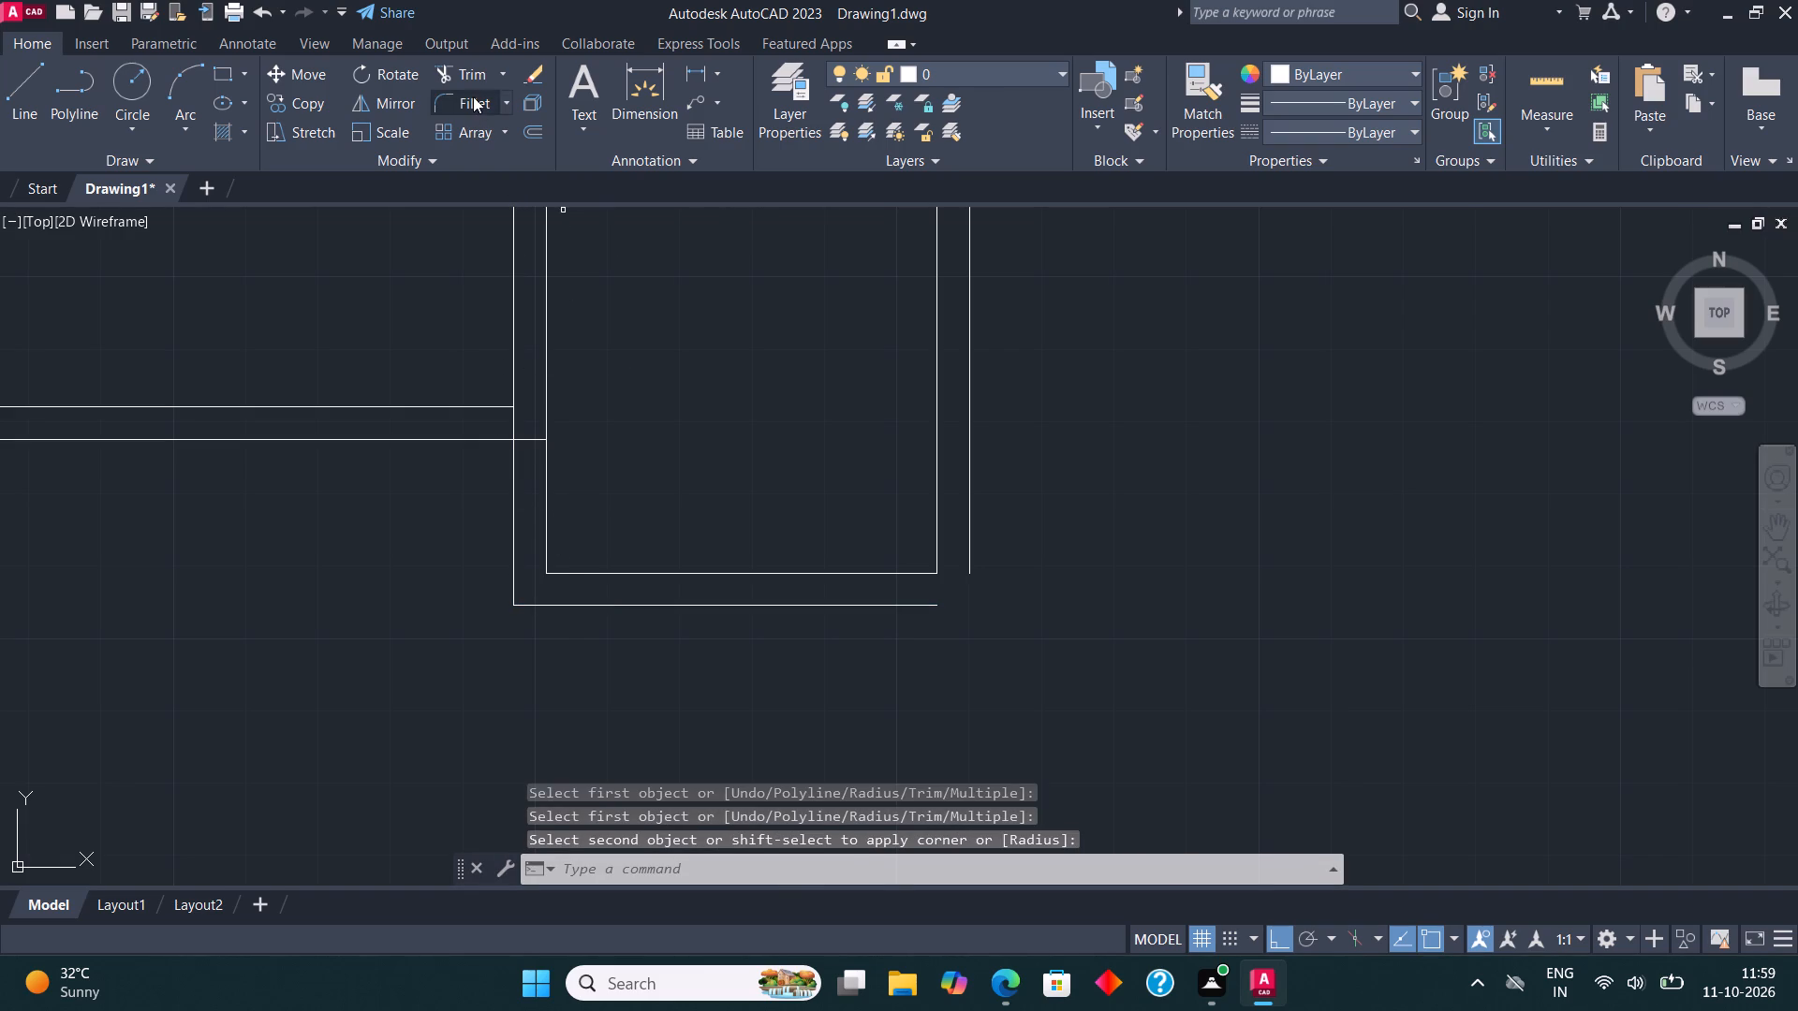
pyautogui.click(921, 602)
pyautogui.click(933, 607)
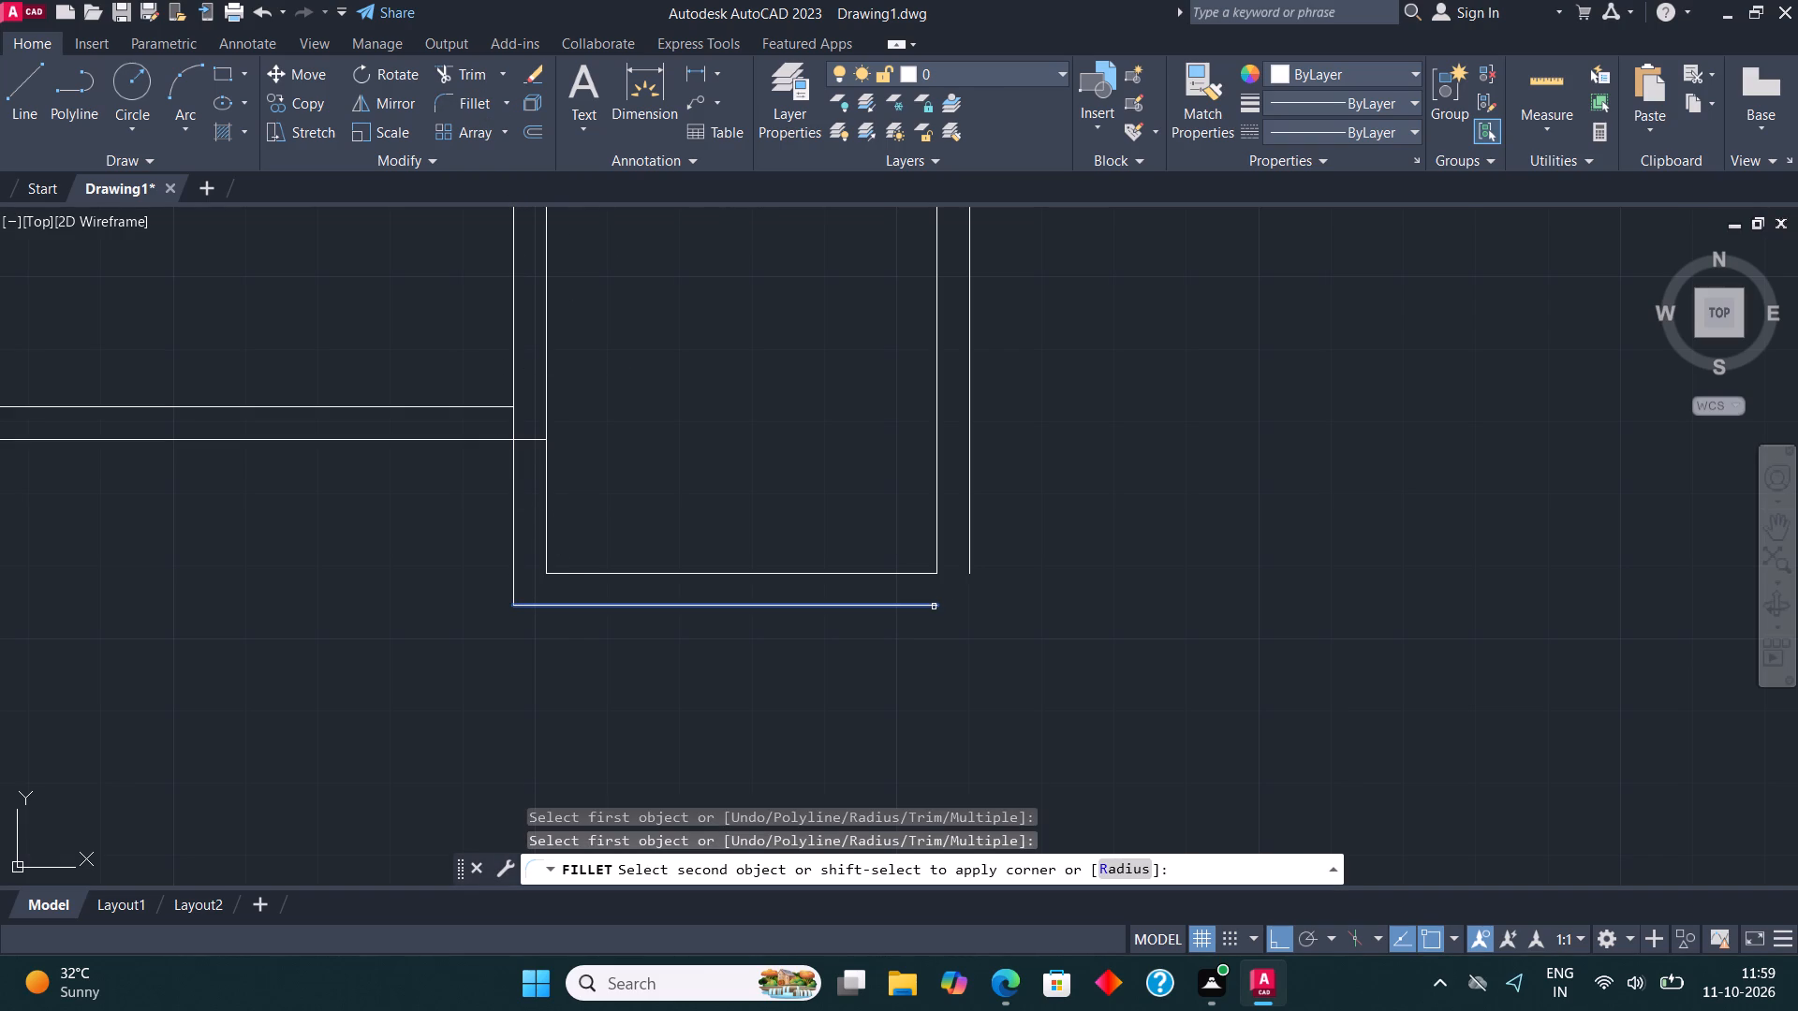
pyautogui.click(969, 555)
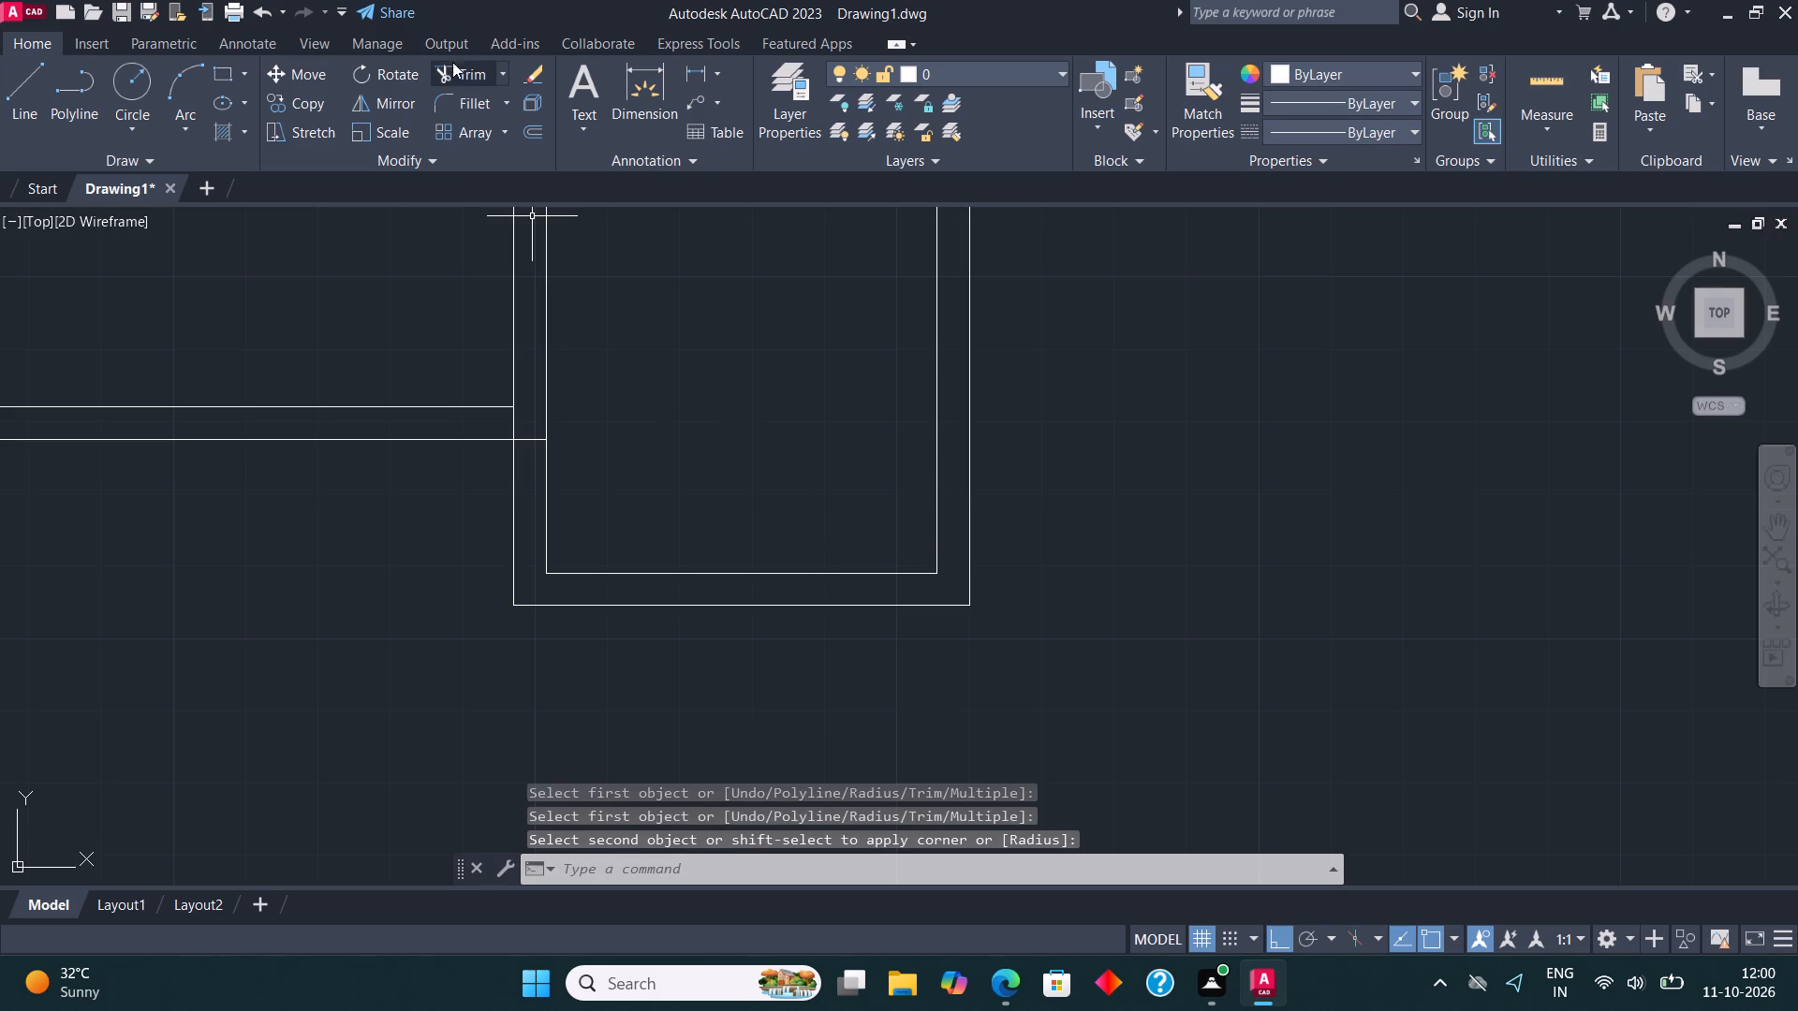
# Trim the first room's lower partition line where it crosses into the second room's left partition.
pyautogui.click(464, 71)
pyautogui.click(538, 423)
pyautogui.click(539, 463)
pyautogui.press('Escape')
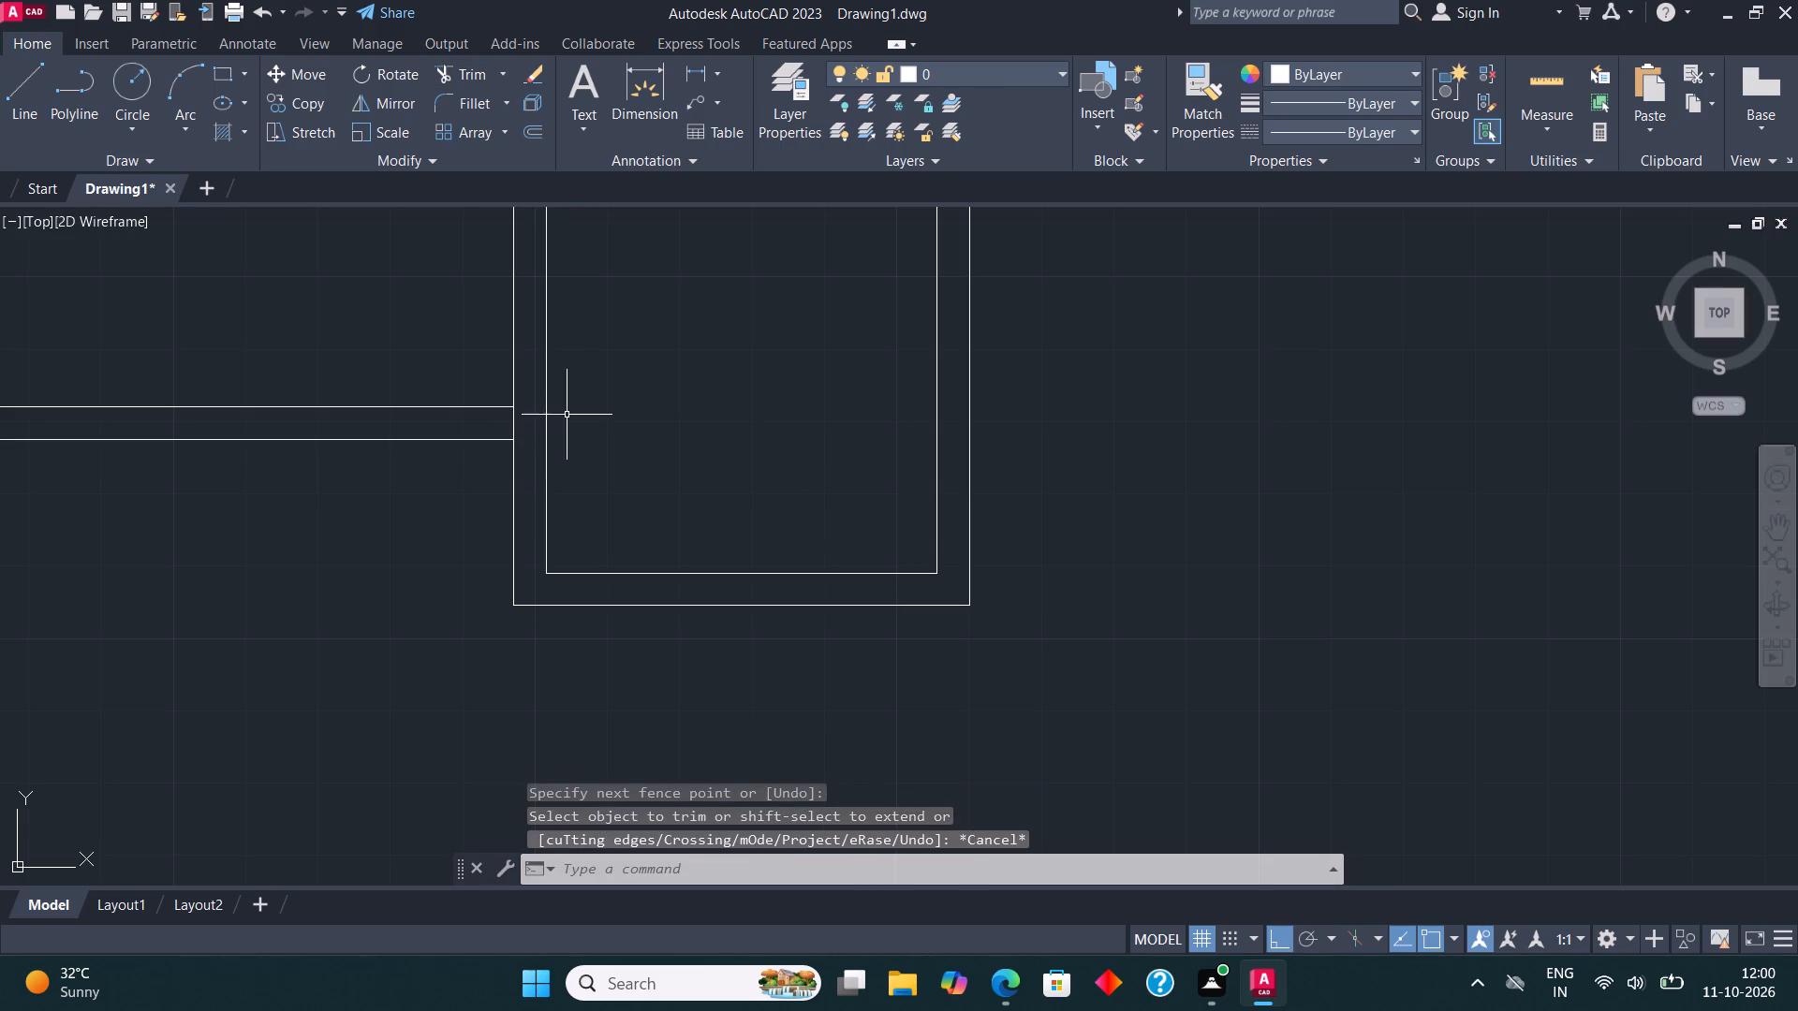
# Draw a 13' line along the inner top wall, starting from the second room's right partition.
pyautogui.scroll(-4, 569, 417)
pyautogui.moveTo(741, 393); pyautogui.dragTo(964, 389, button='middle')
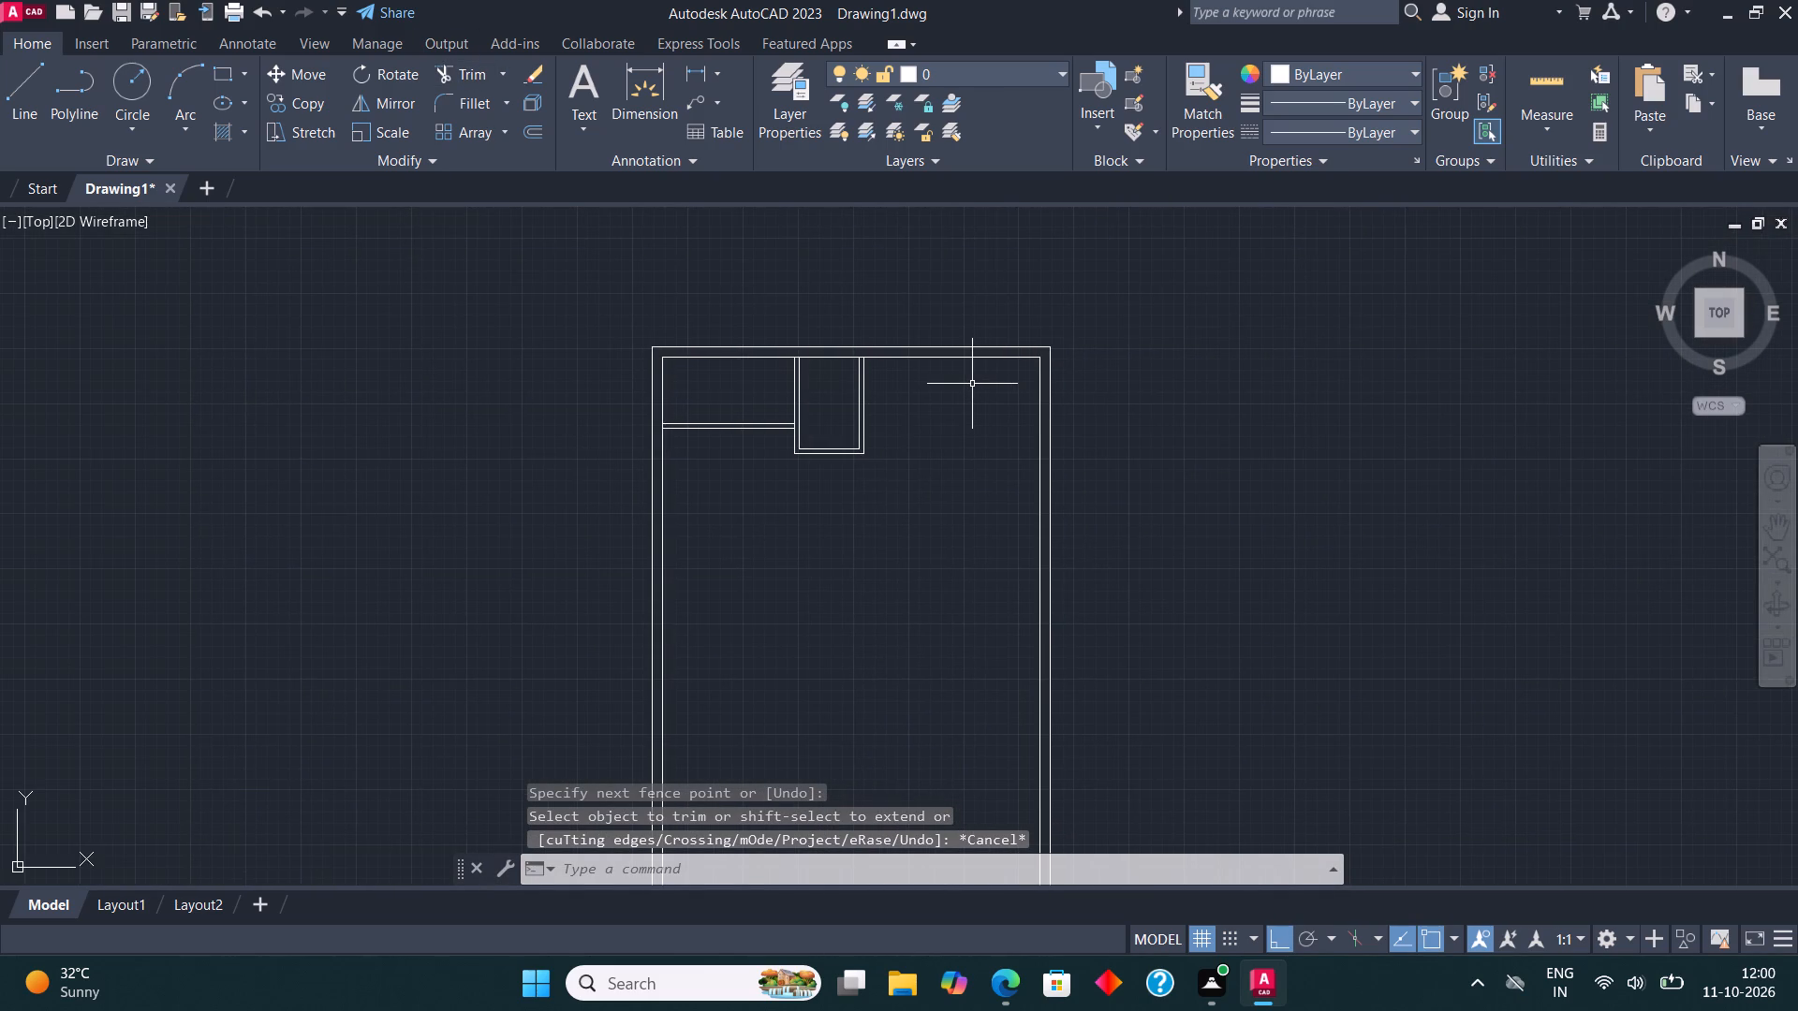
pyautogui.click(40, 92)
pyautogui.scroll(4, 972, 322)
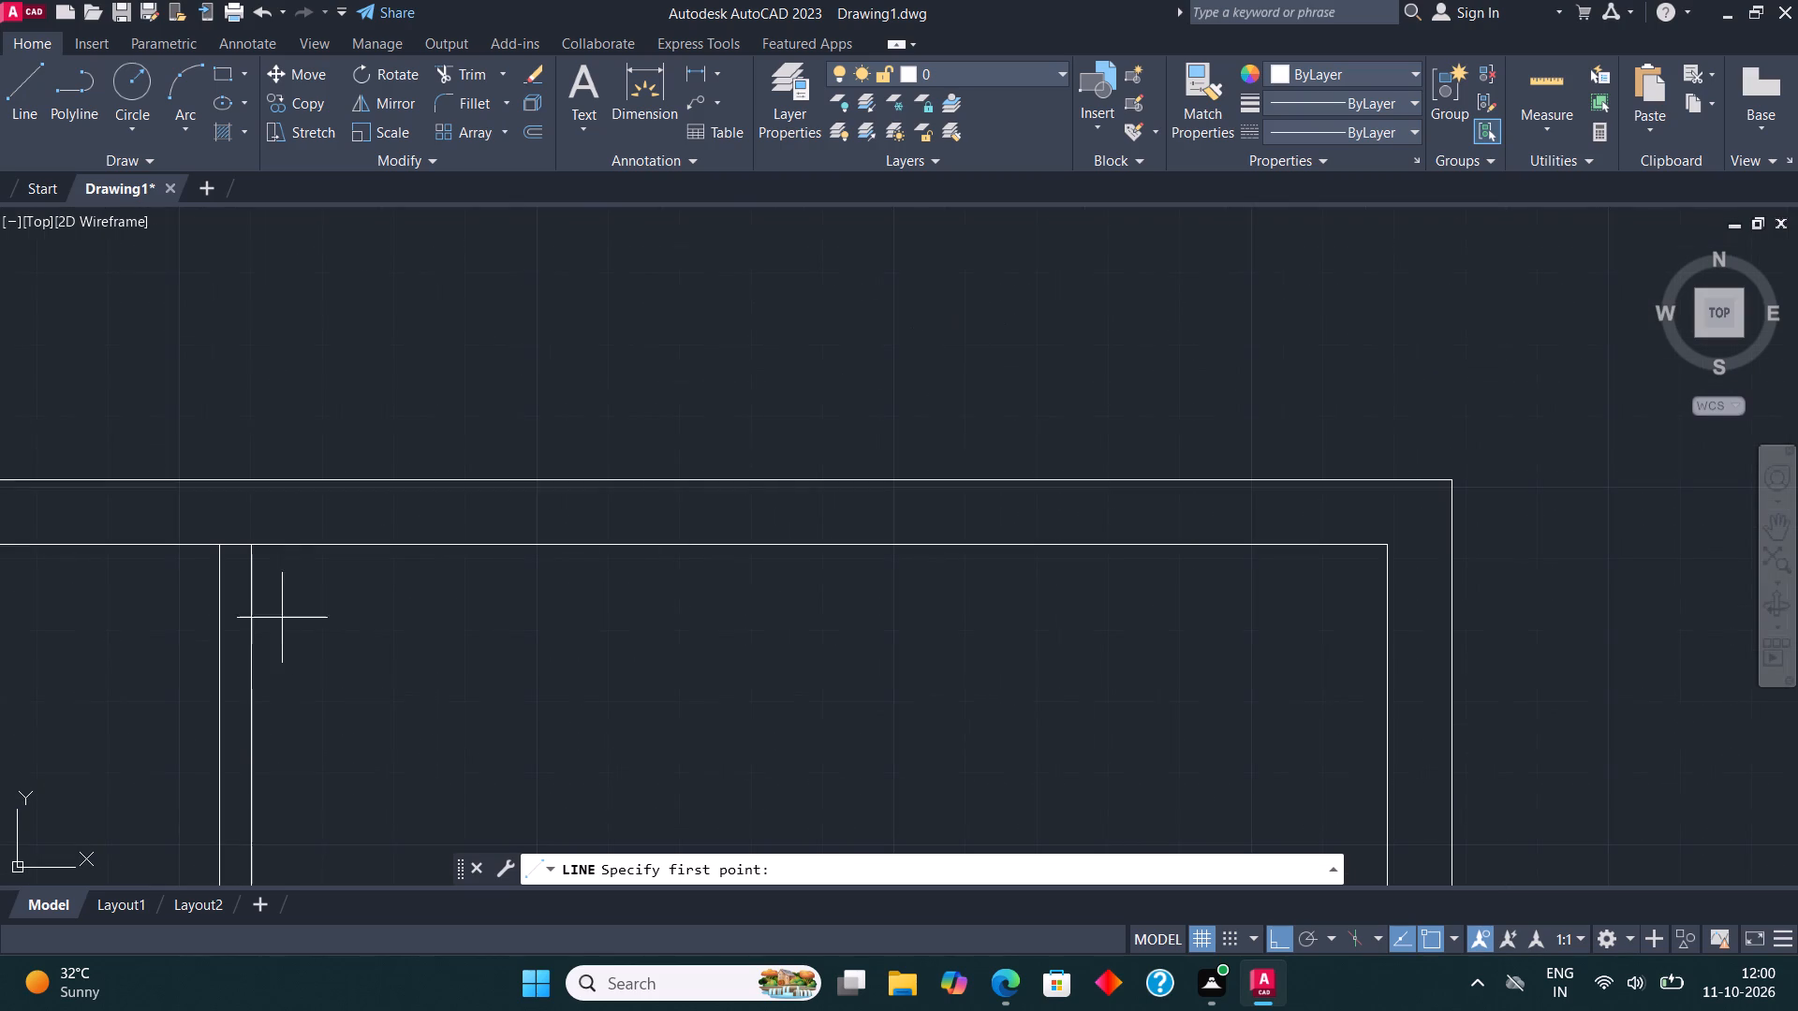
pyautogui.click(253, 541)
pyautogui.write("13'")
pyautogui.press('Return')
pyautogui.scroll(-3, 465, 539)
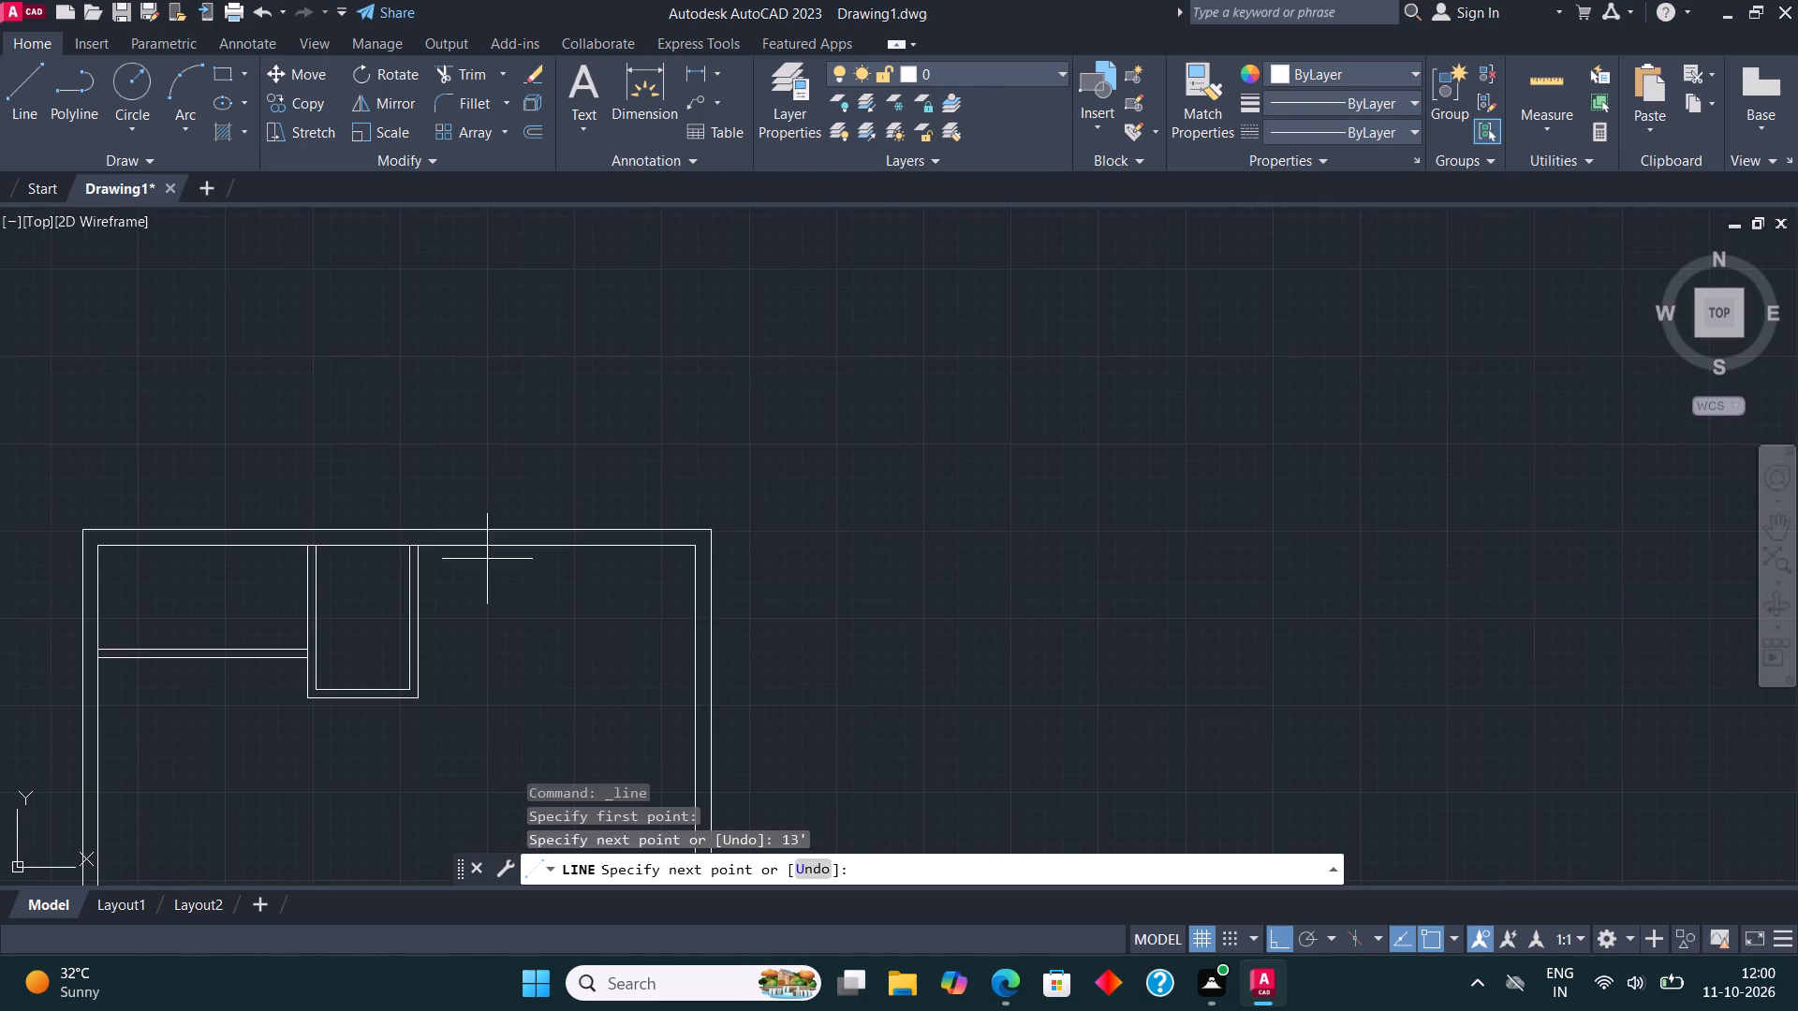
pyautogui.press('Escape')
# Draw the upper-right room's outline with a line 11' down the second room's right partition and across to the inner right wall.
pyautogui.moveTo(640, 599); pyautogui.dragTo(731, 471, button='middle')
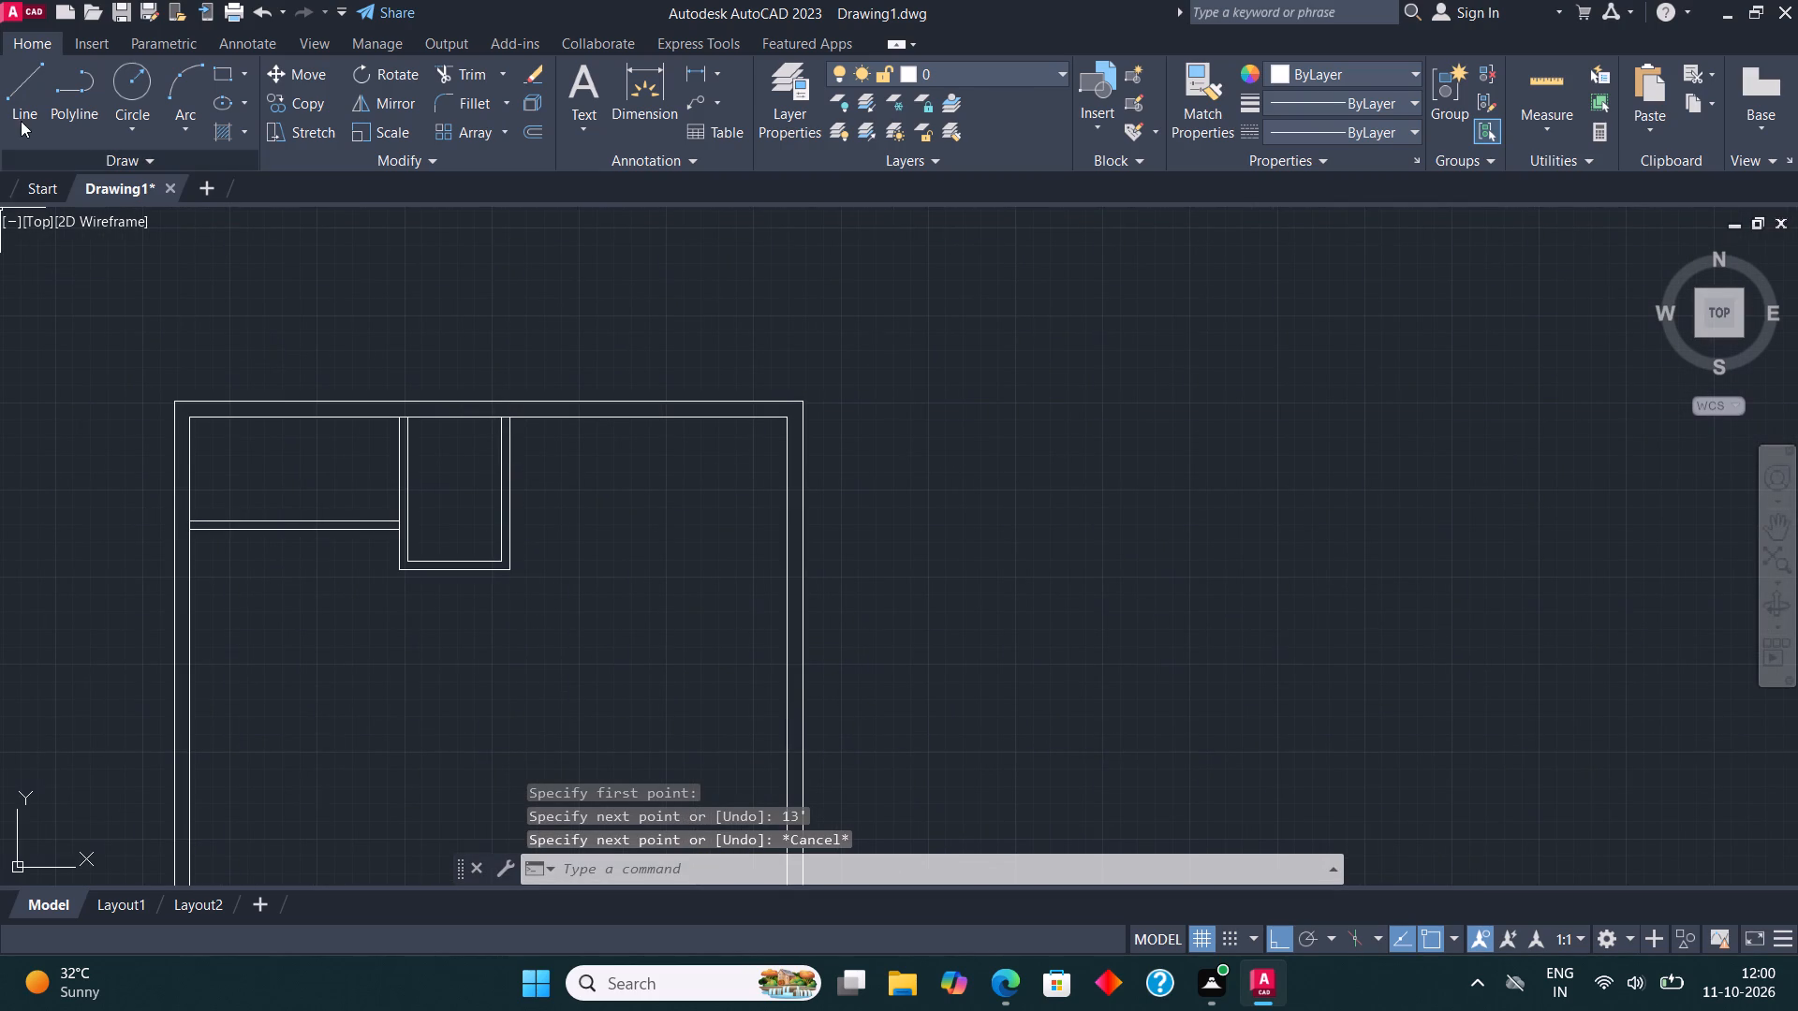
pyautogui.click(20, 70)
pyautogui.scroll(1, 504, 427)
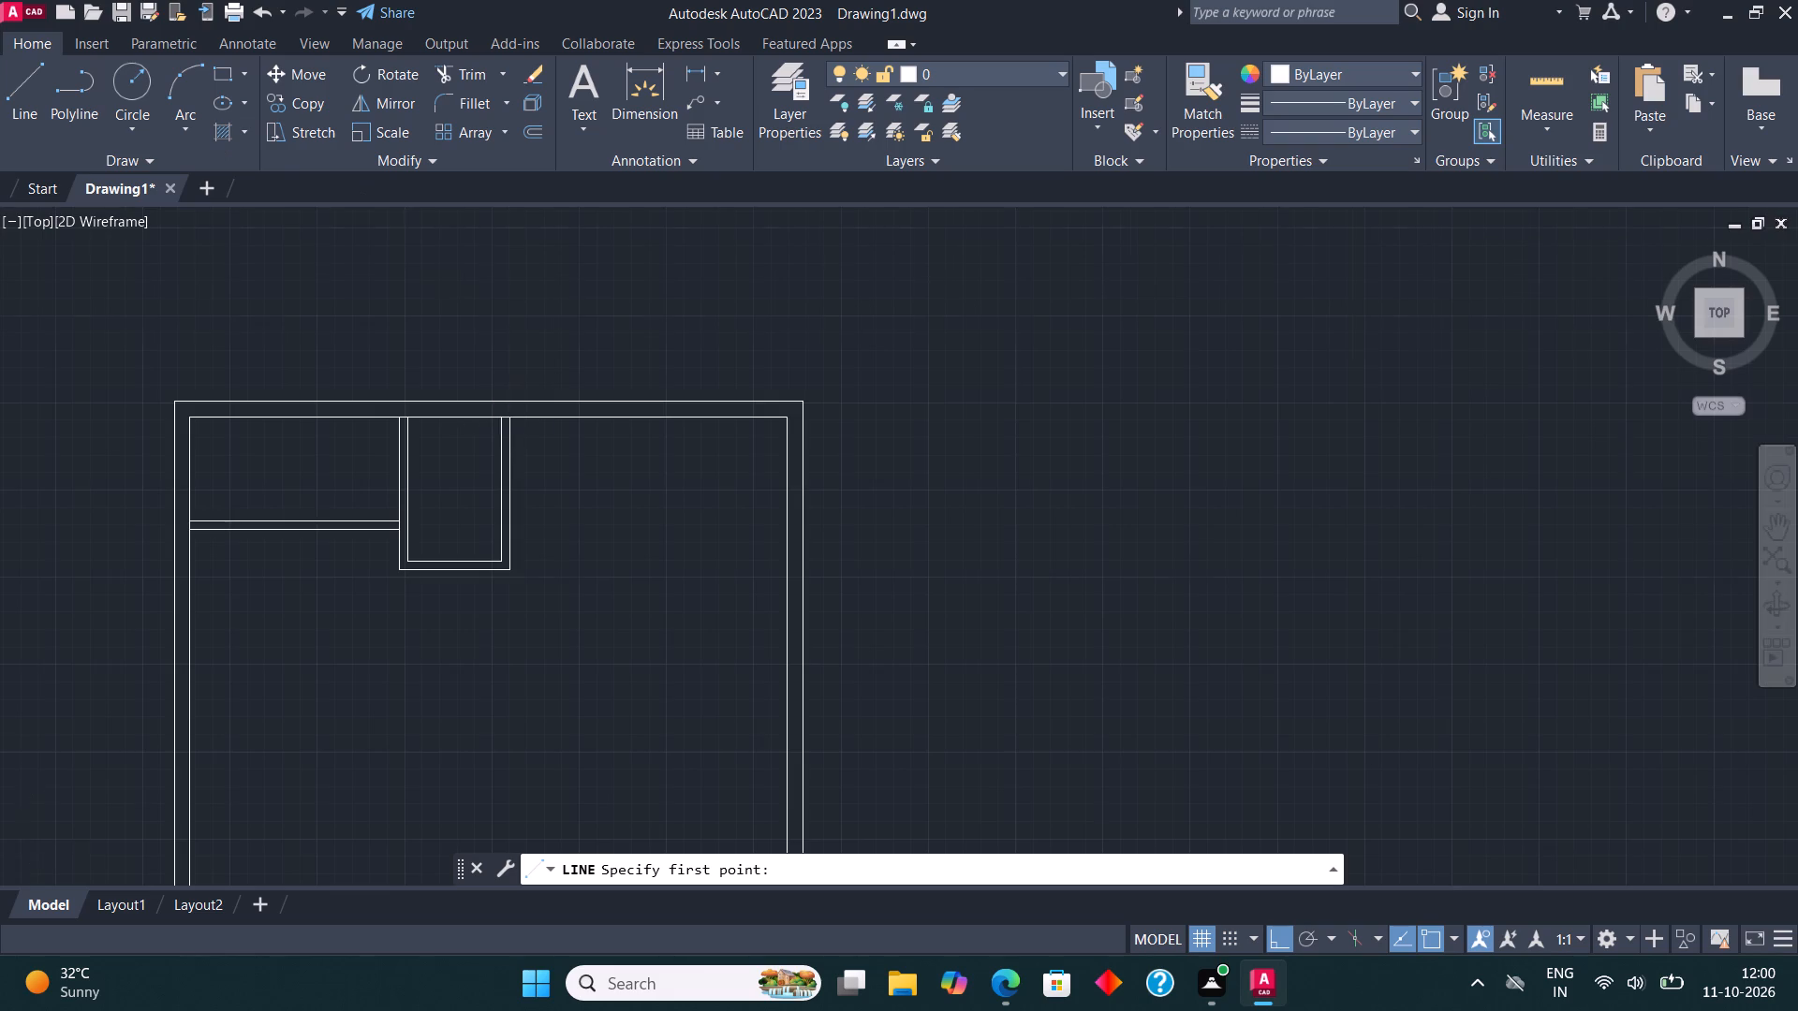
pyautogui.scroll(2, 504, 427)
pyautogui.click(499, 381)
pyautogui.scroll(-2, 505, 421)
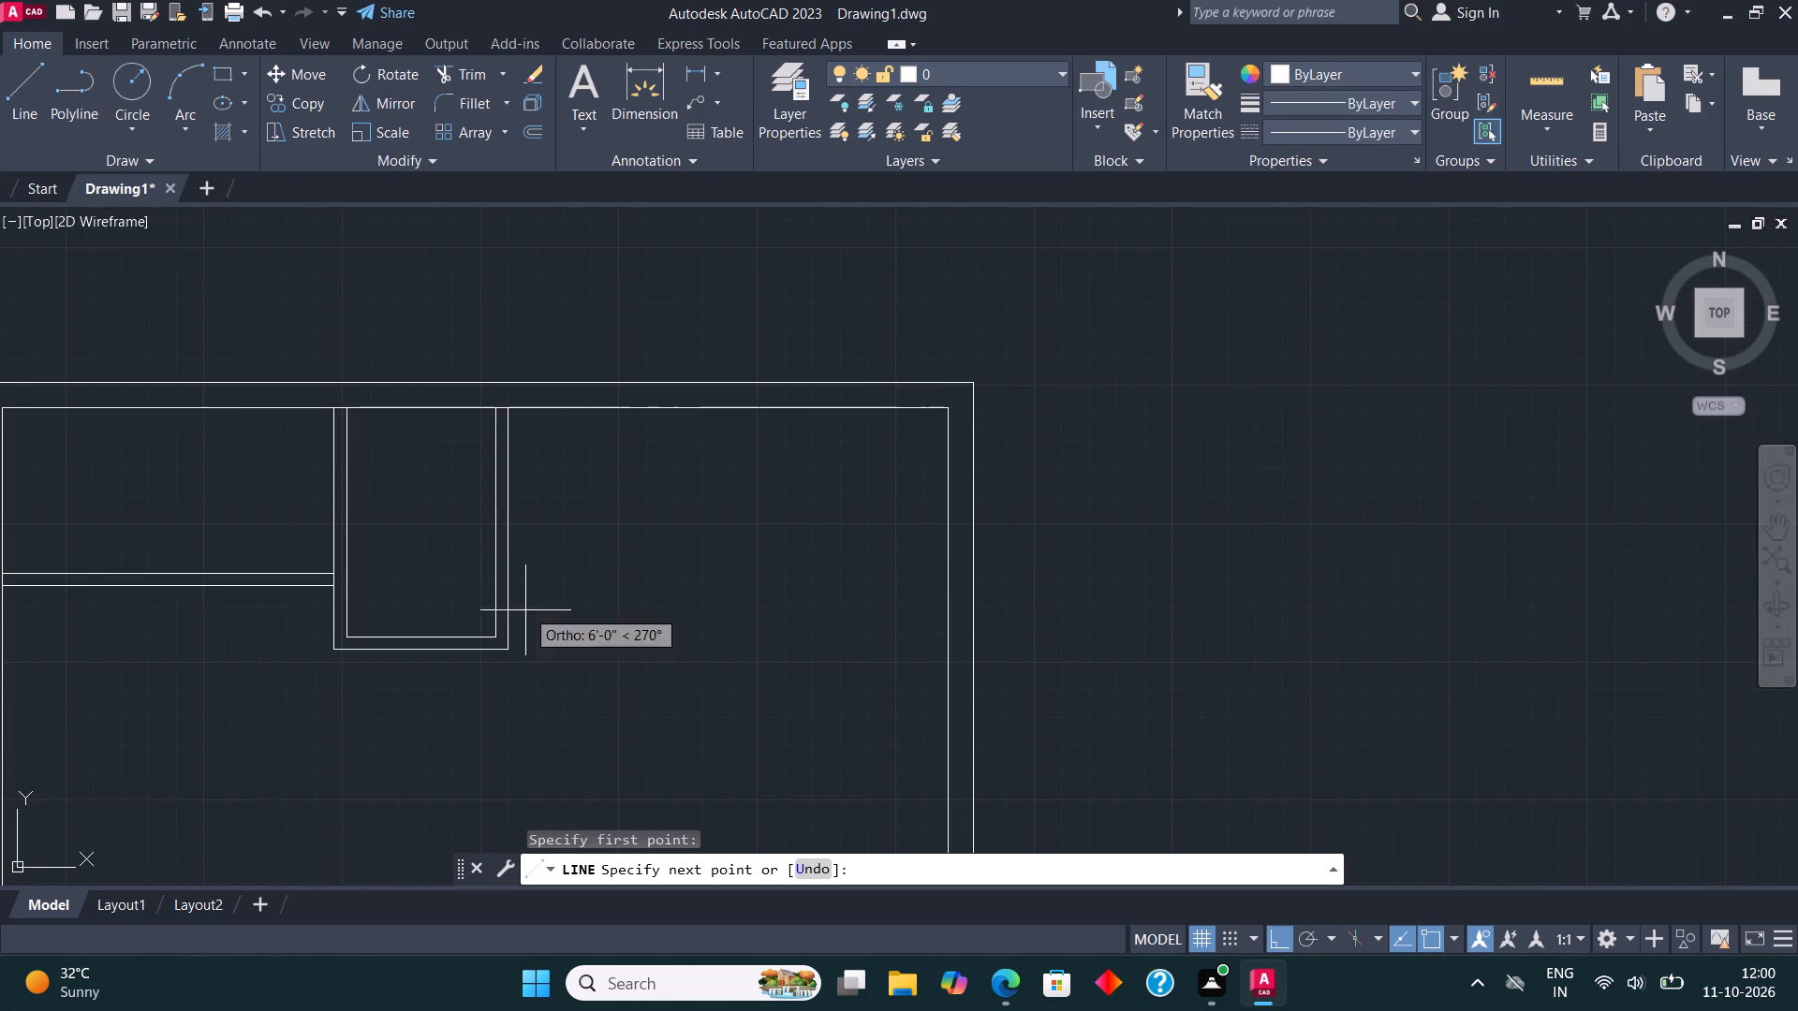
pyautogui.write("11'")
pyautogui.press('Return')
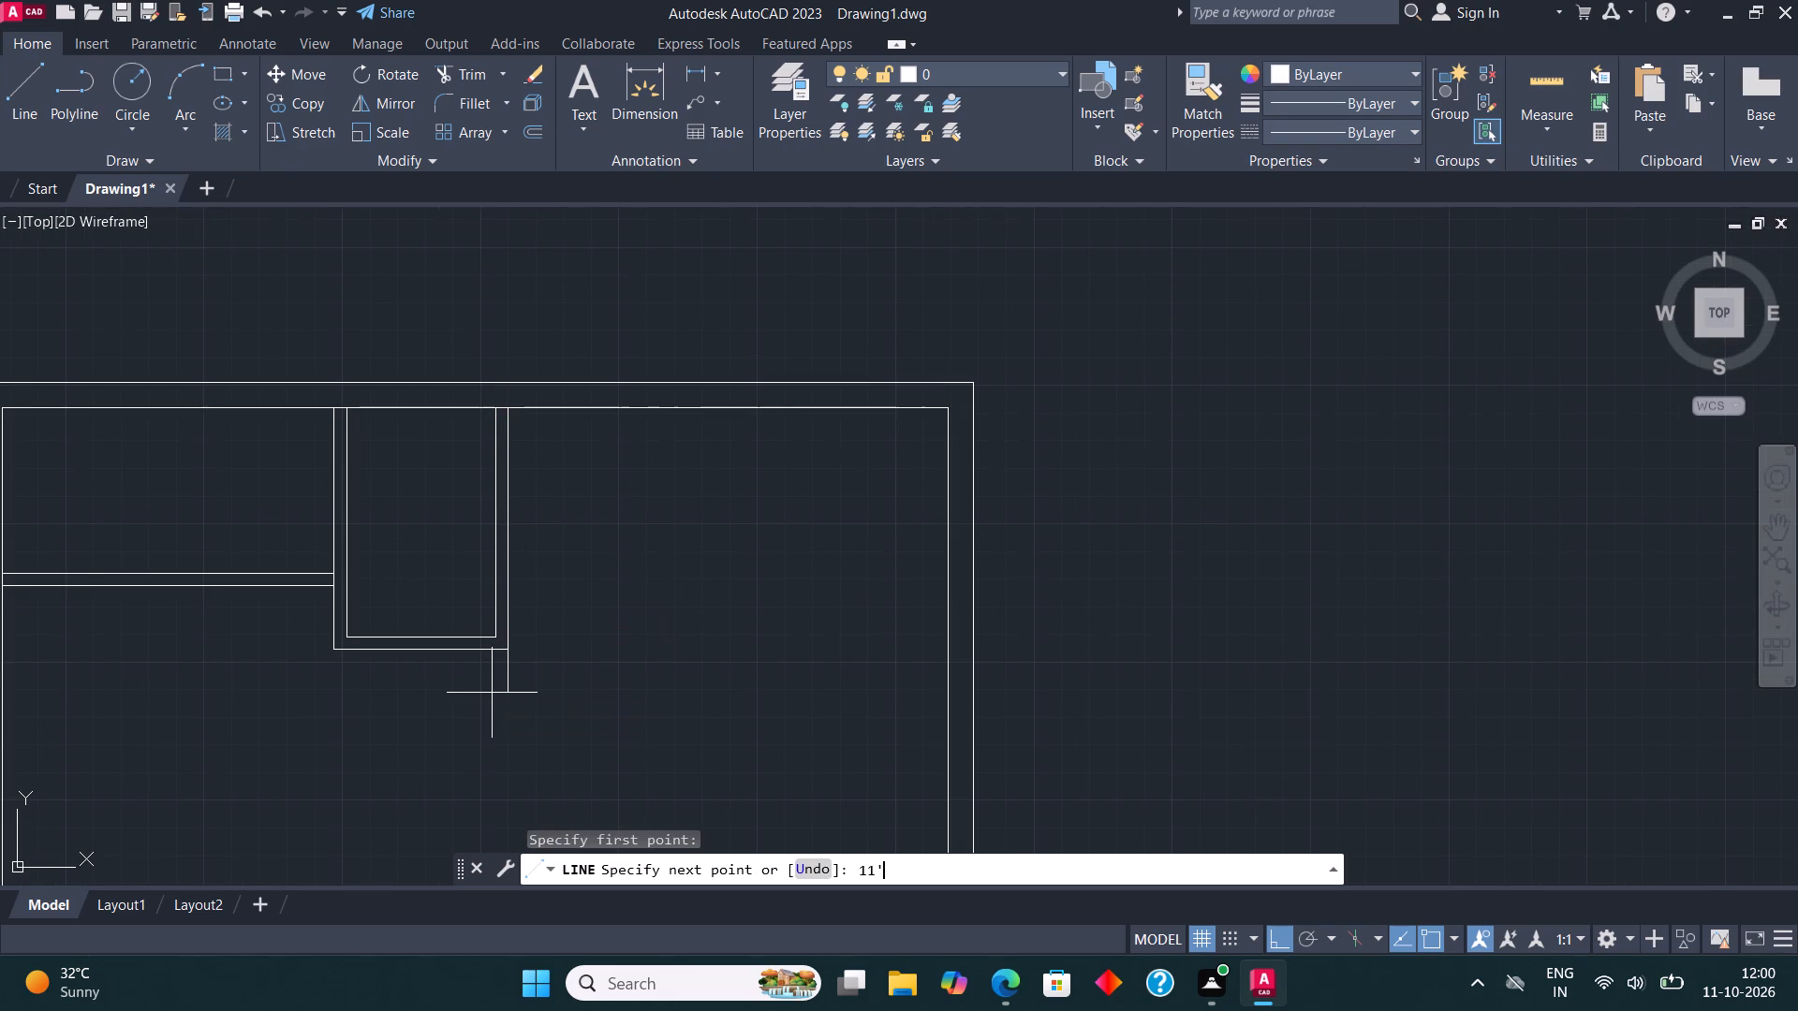
pyautogui.scroll(-2, 547, 656)
pyautogui.scroll(2, 661, 708)
pyautogui.click(771, 700)
pyautogui.press('Escape')
# Offset the upper-right room's left and bottom lines 4.5" outward to form its partition walls.
pyautogui.moveTo(908, 443); pyautogui.dragTo(919, 440, button='middle')
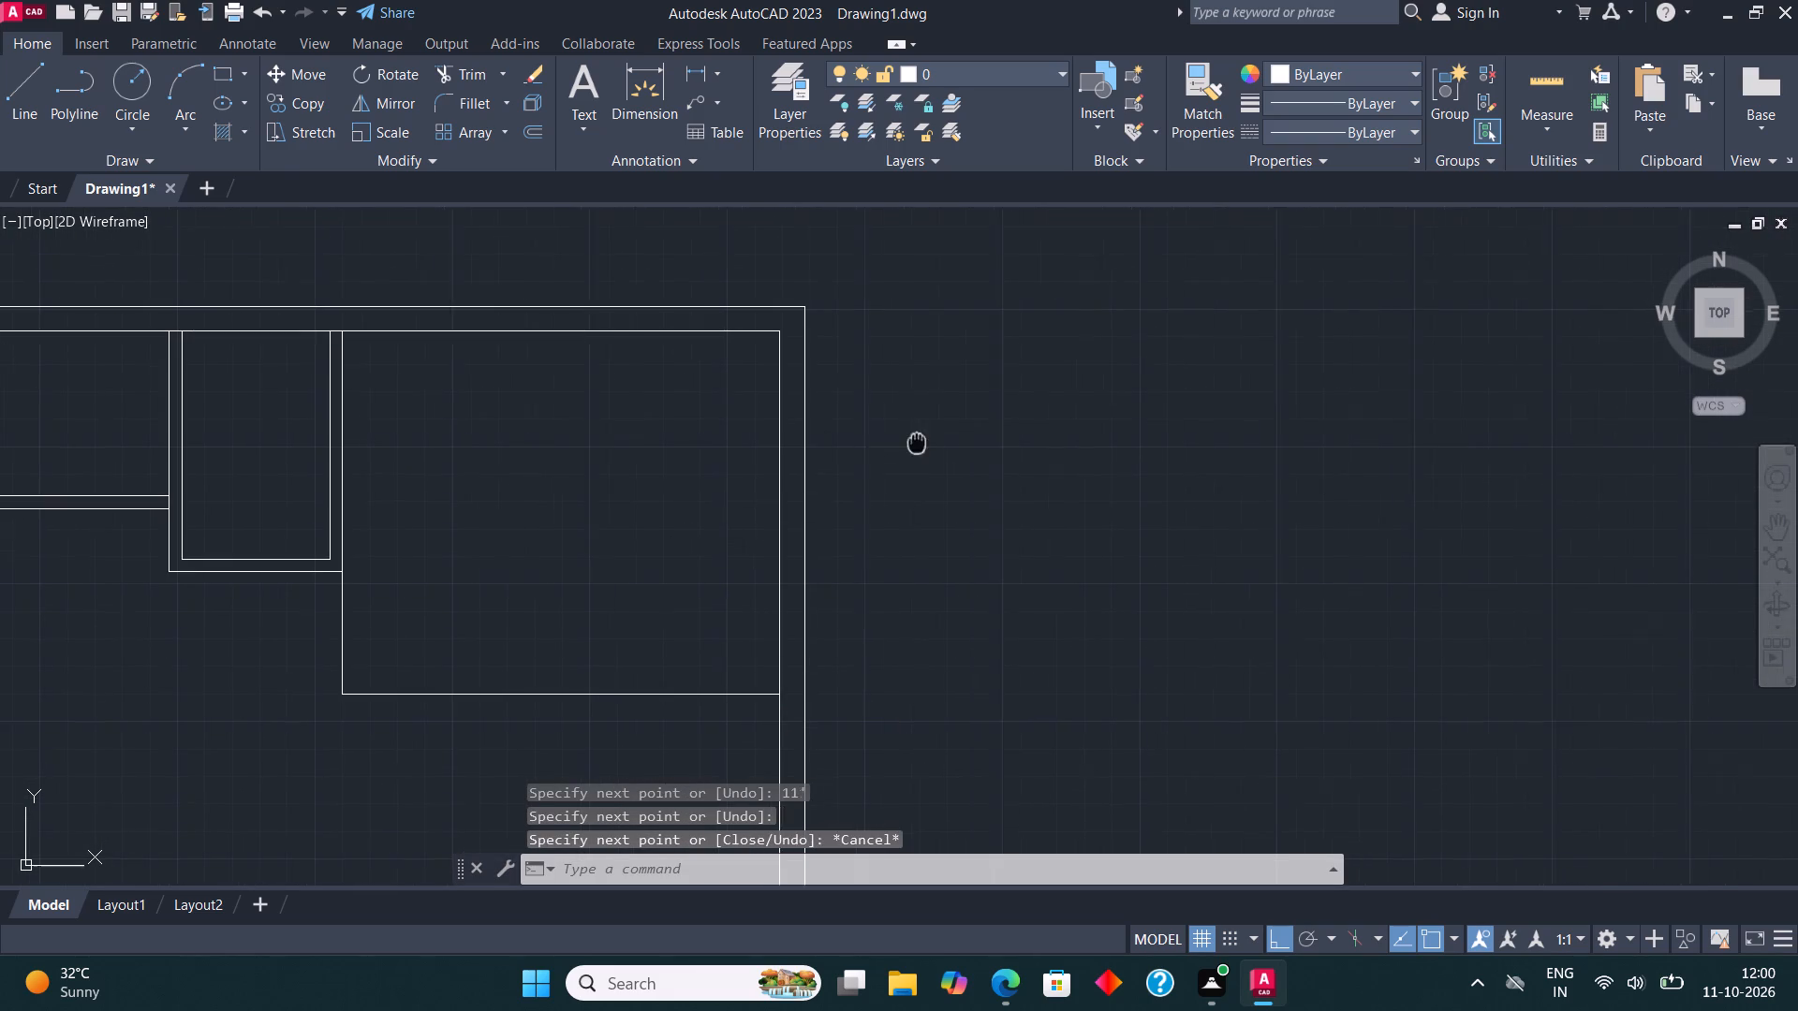
pyautogui.moveTo(919, 440); pyautogui.dragTo(1064, 379, button='middle')
pyautogui.click(597, 640)
pyautogui.click(434, 598)
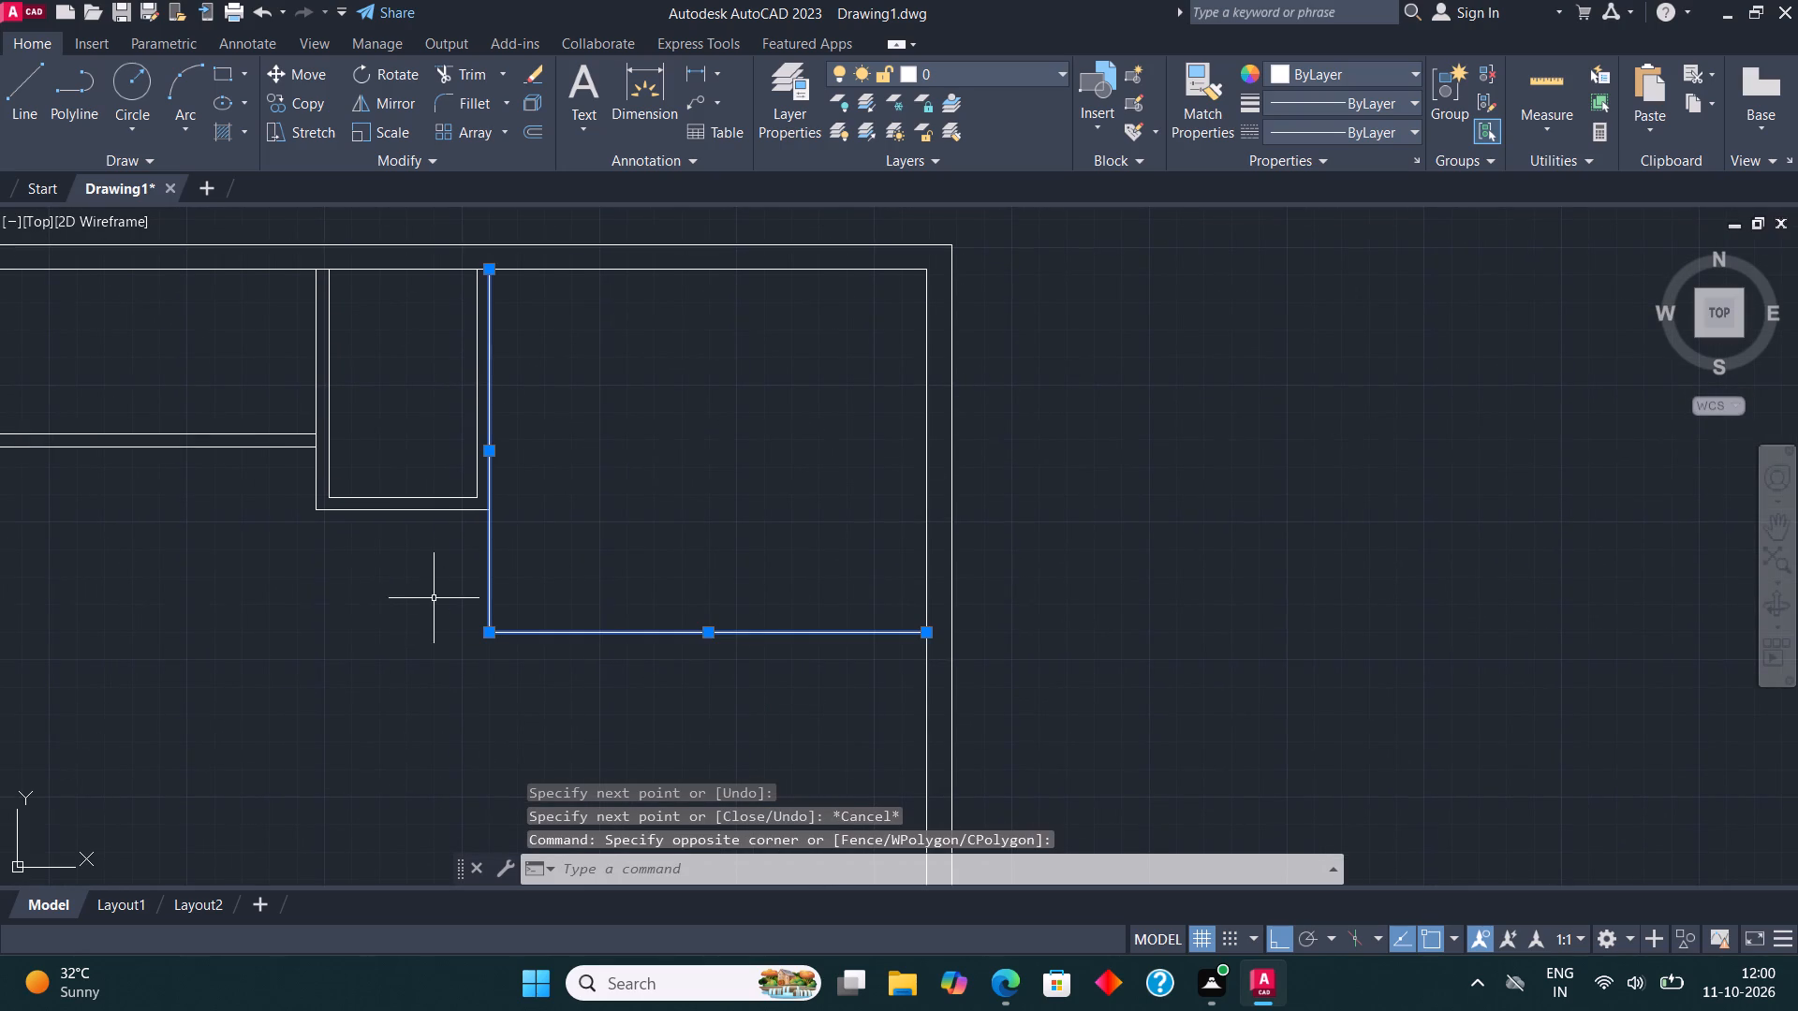
pyautogui.click(531, 122)
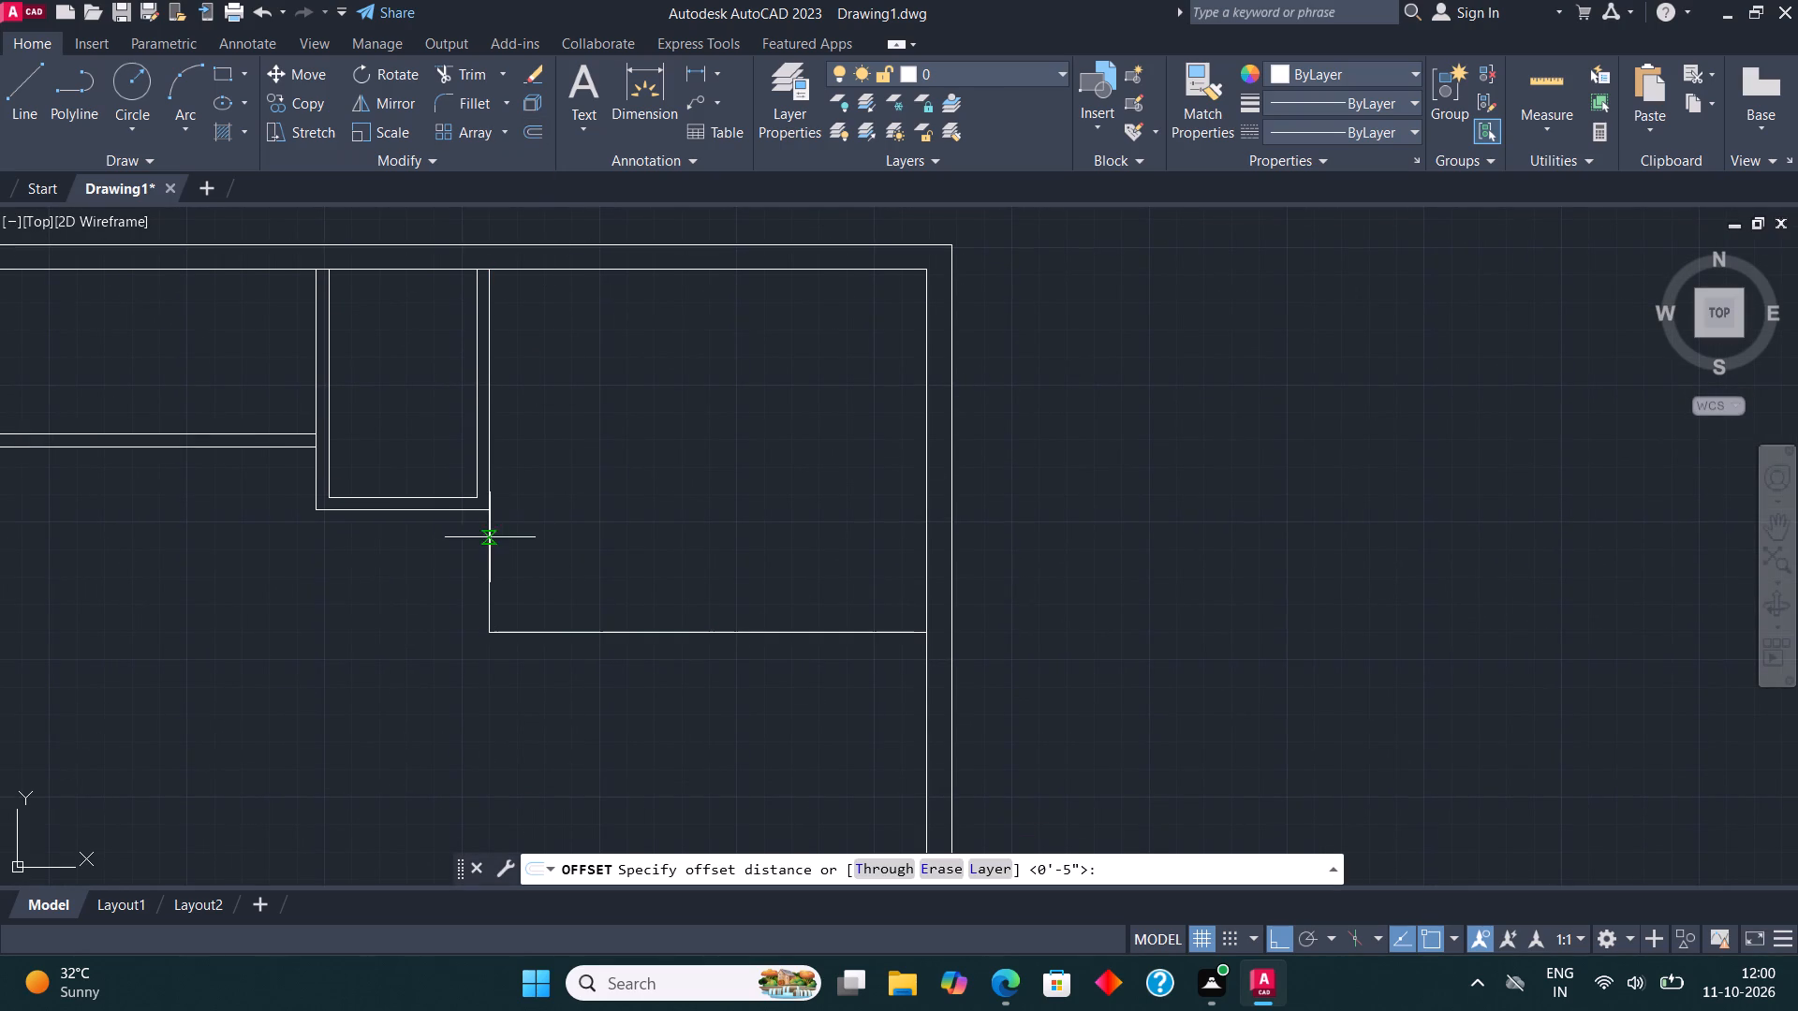
pyautogui.click(488, 575)
pyautogui.write('4.5"')
pyautogui.press('Return')
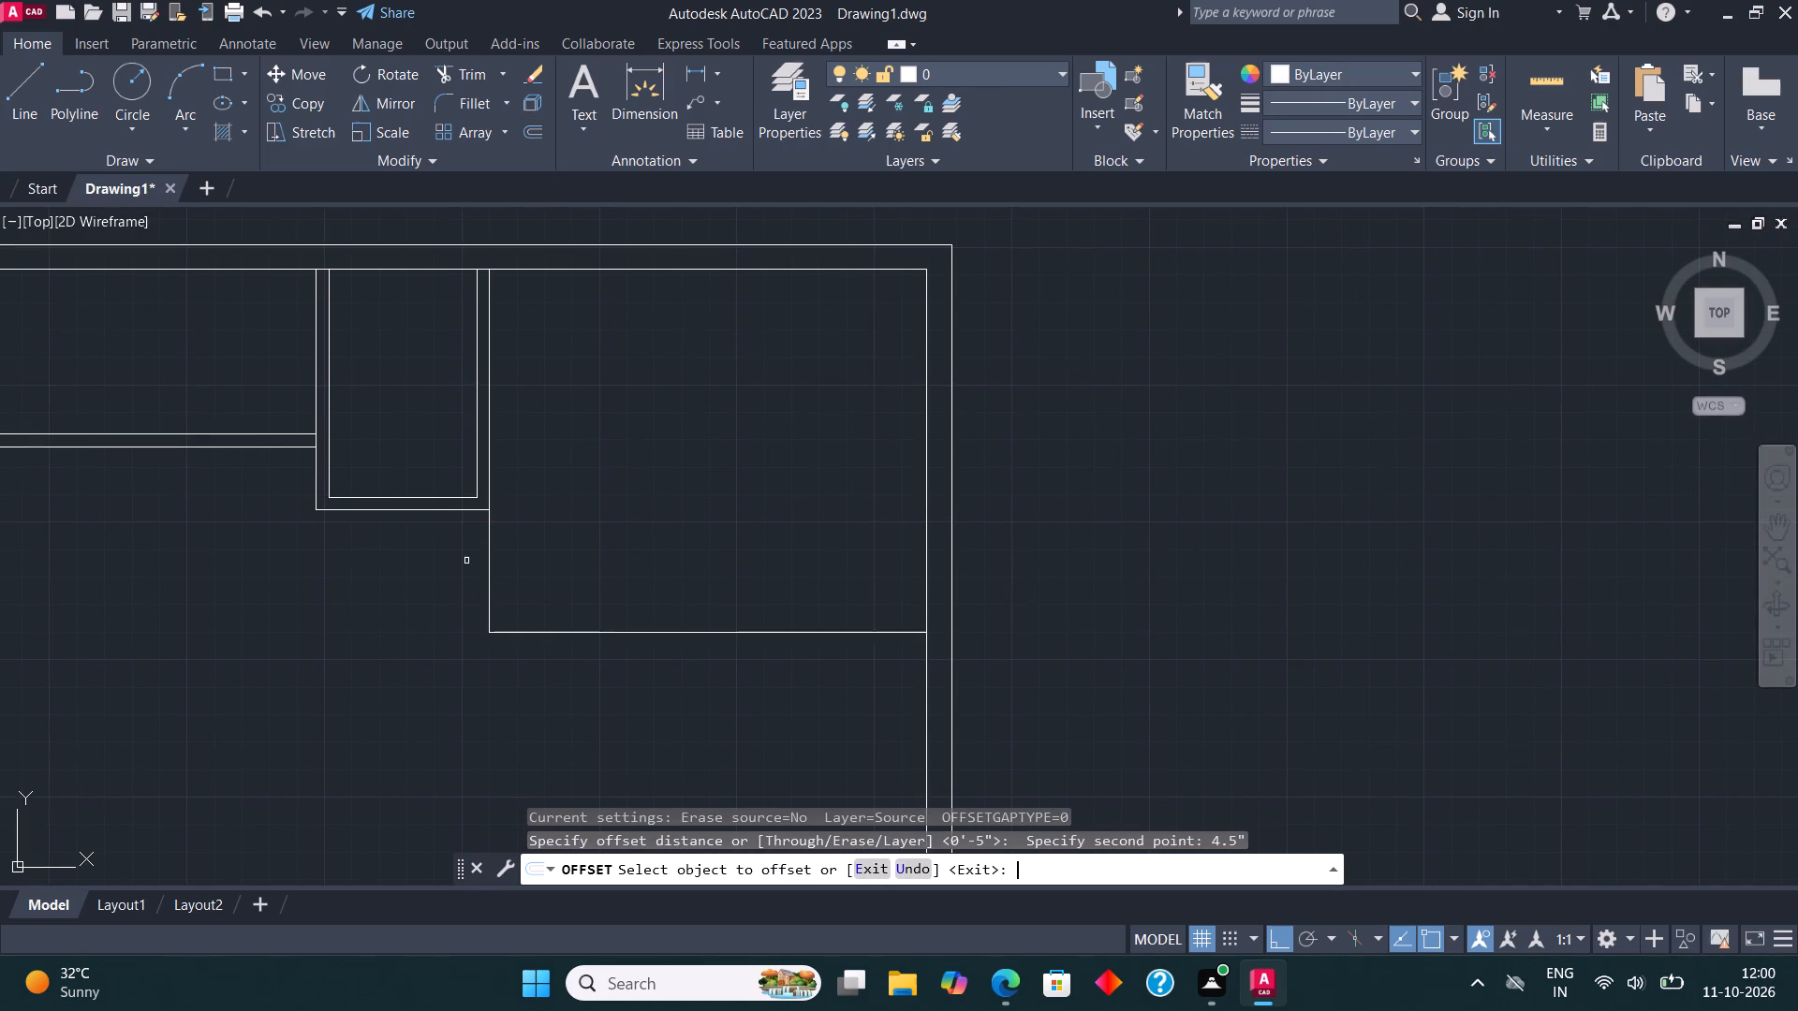
pyautogui.click(485, 580)
pyautogui.click(487, 583)
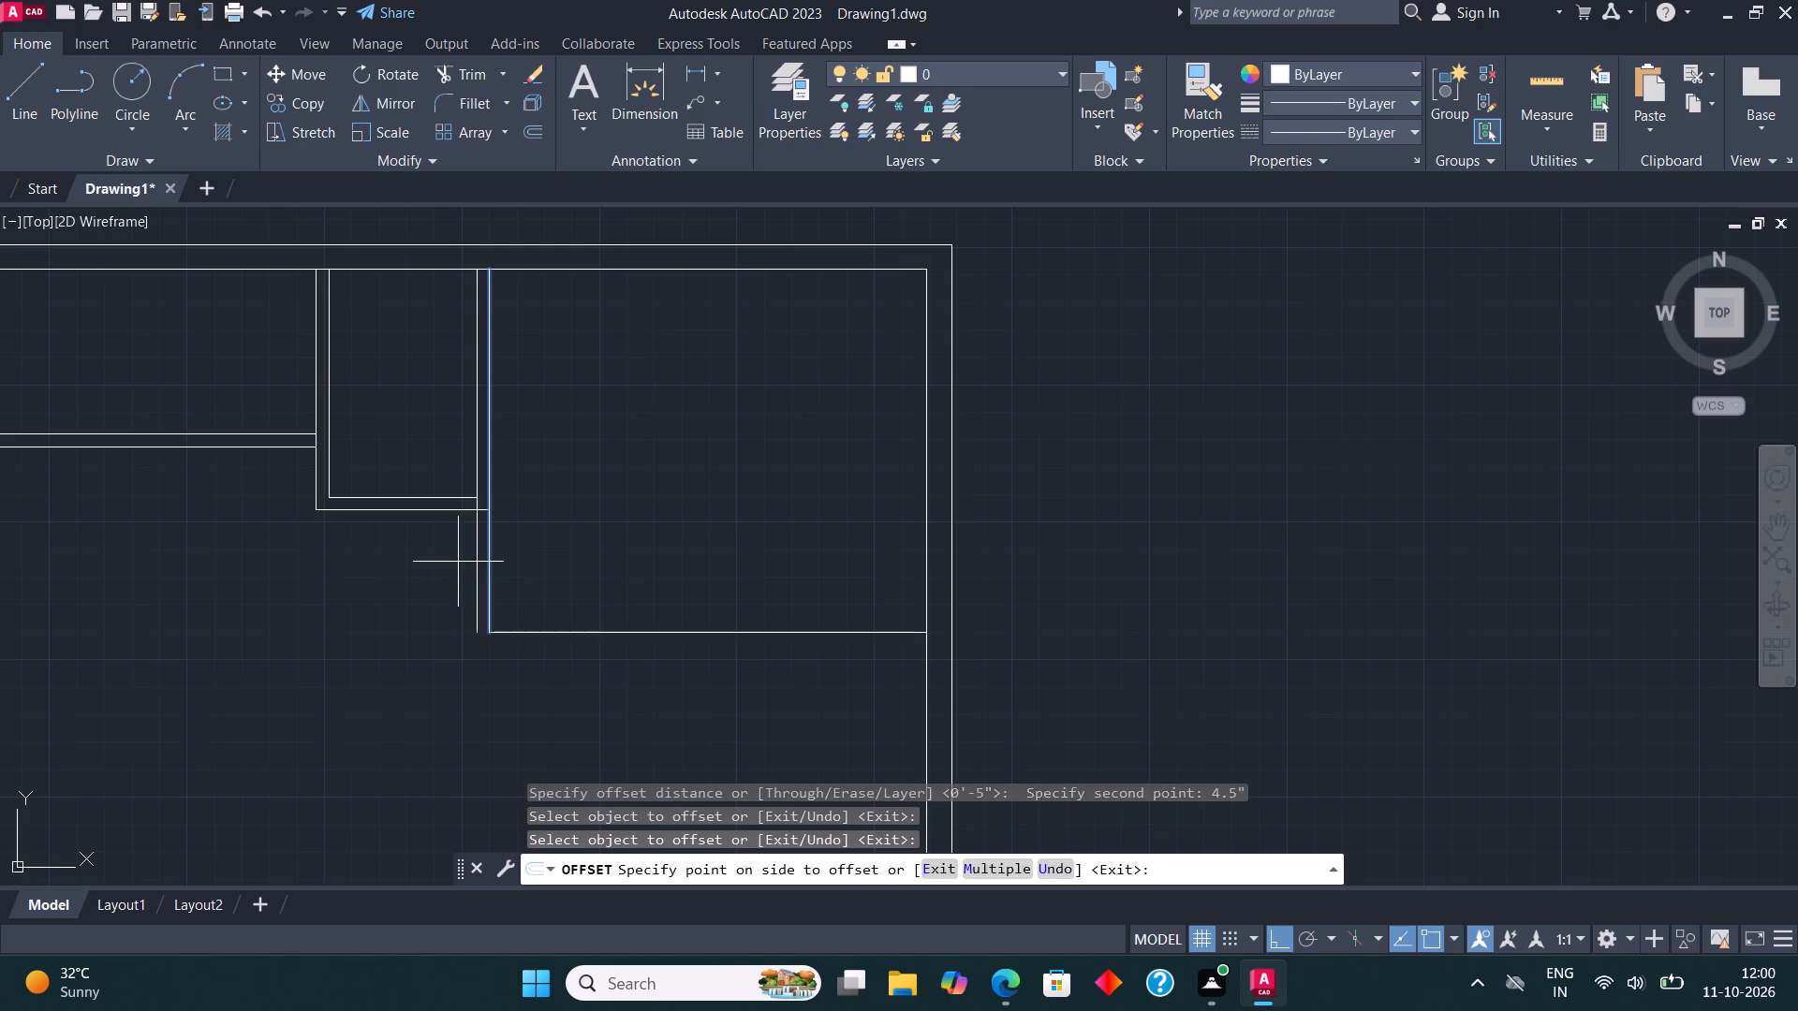
pyautogui.click(453, 556)
pyautogui.click(517, 630)
pyautogui.click(523, 665)
pyautogui.press('Escape')
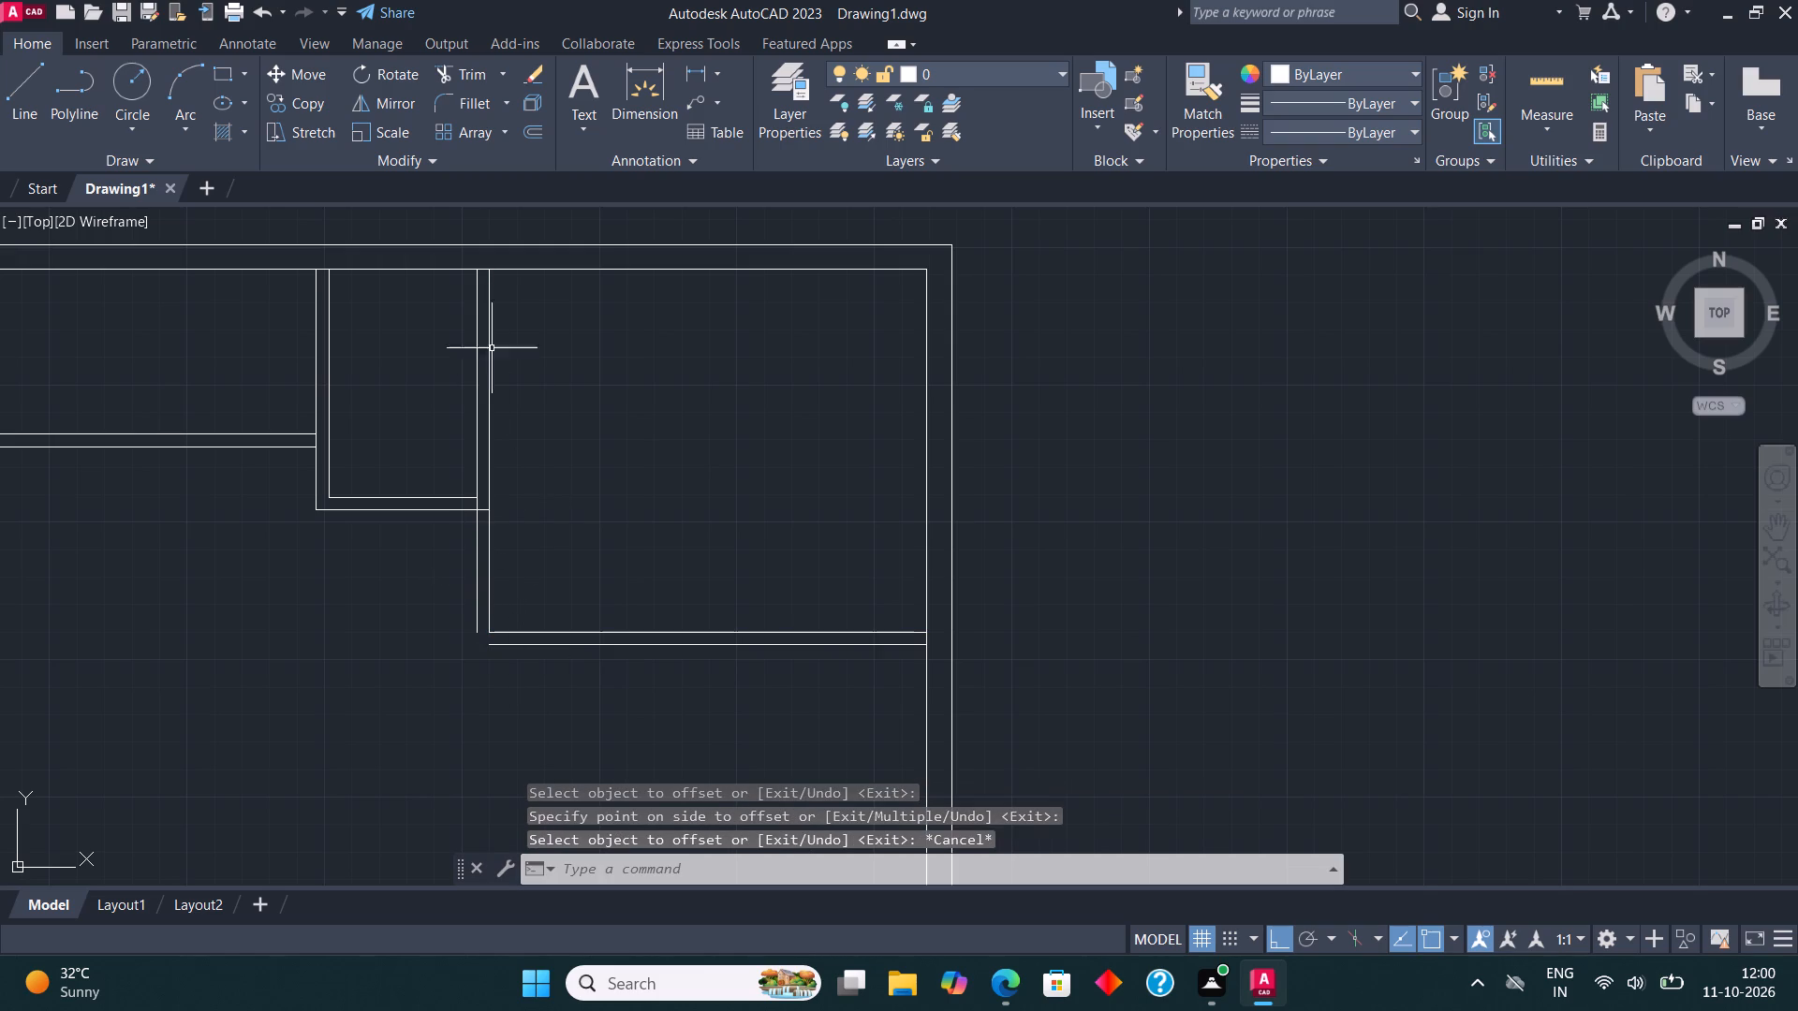
# Fillet the two outer partition lines so they meet at the upper-right room's lower-left corner.
pyautogui.click(474, 110)
pyautogui.click(478, 568)
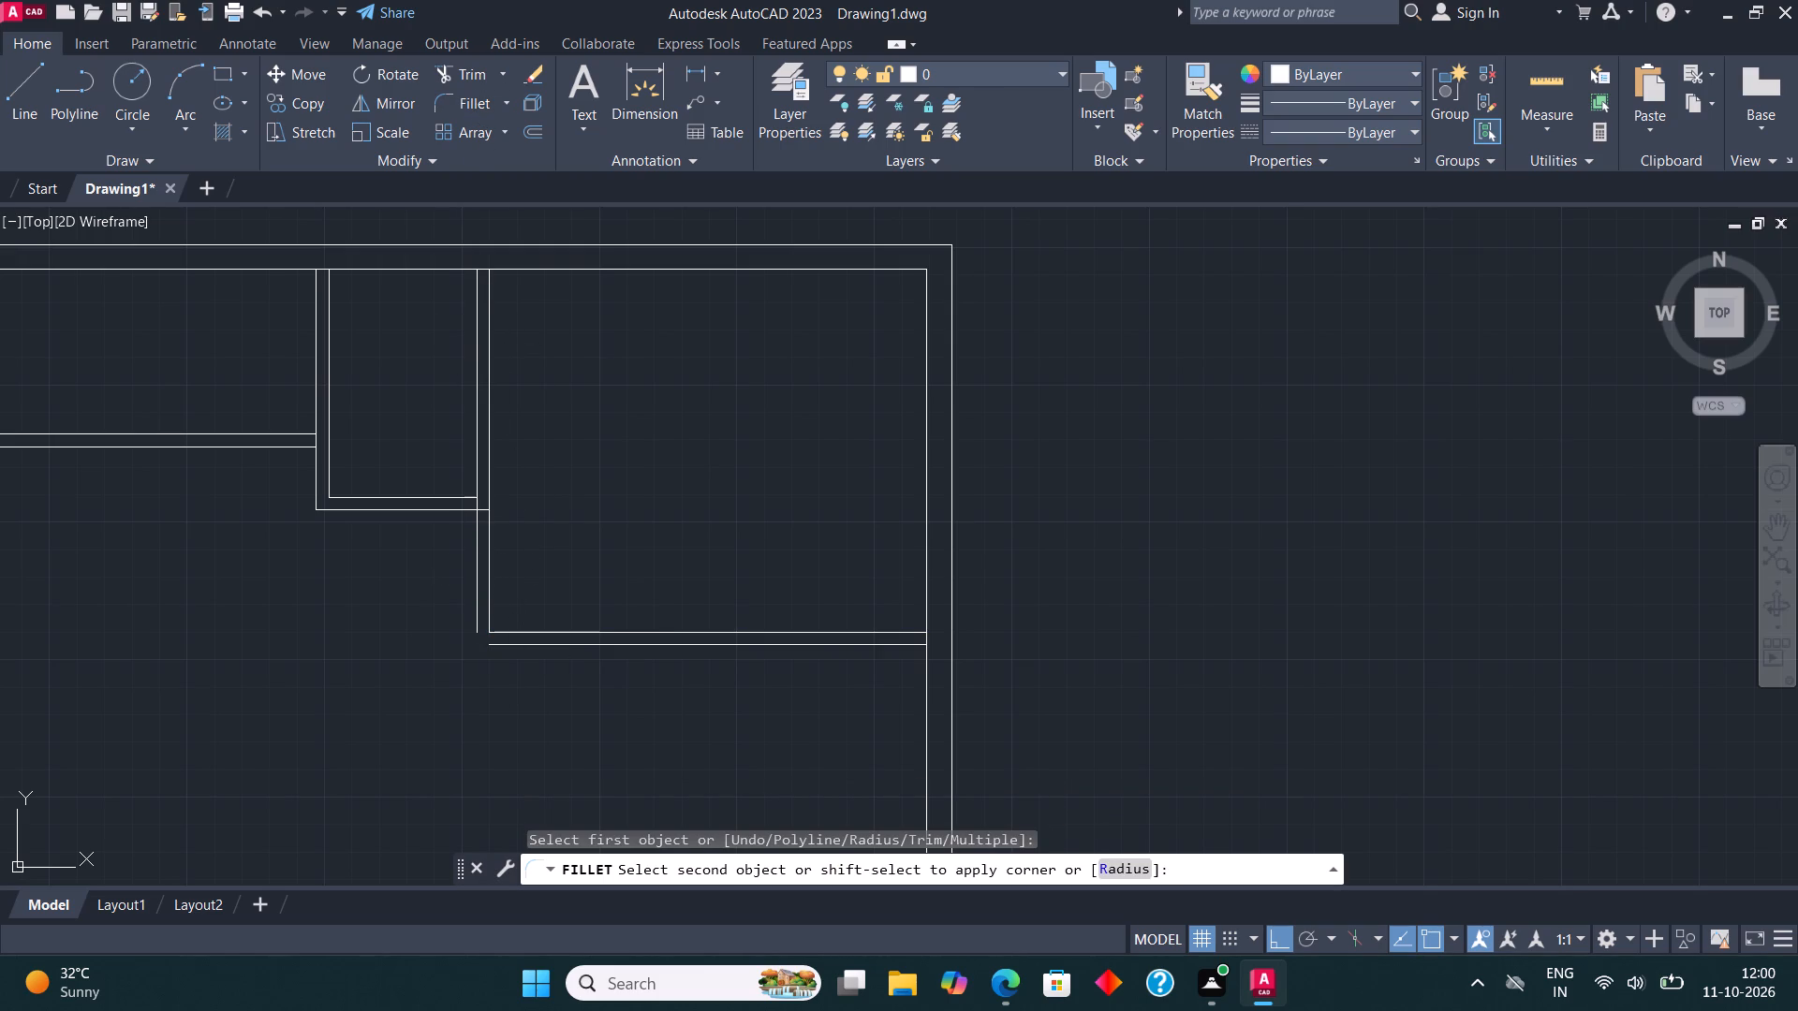
pyautogui.click(504, 642)
pyautogui.scroll(-1, 613, 588)
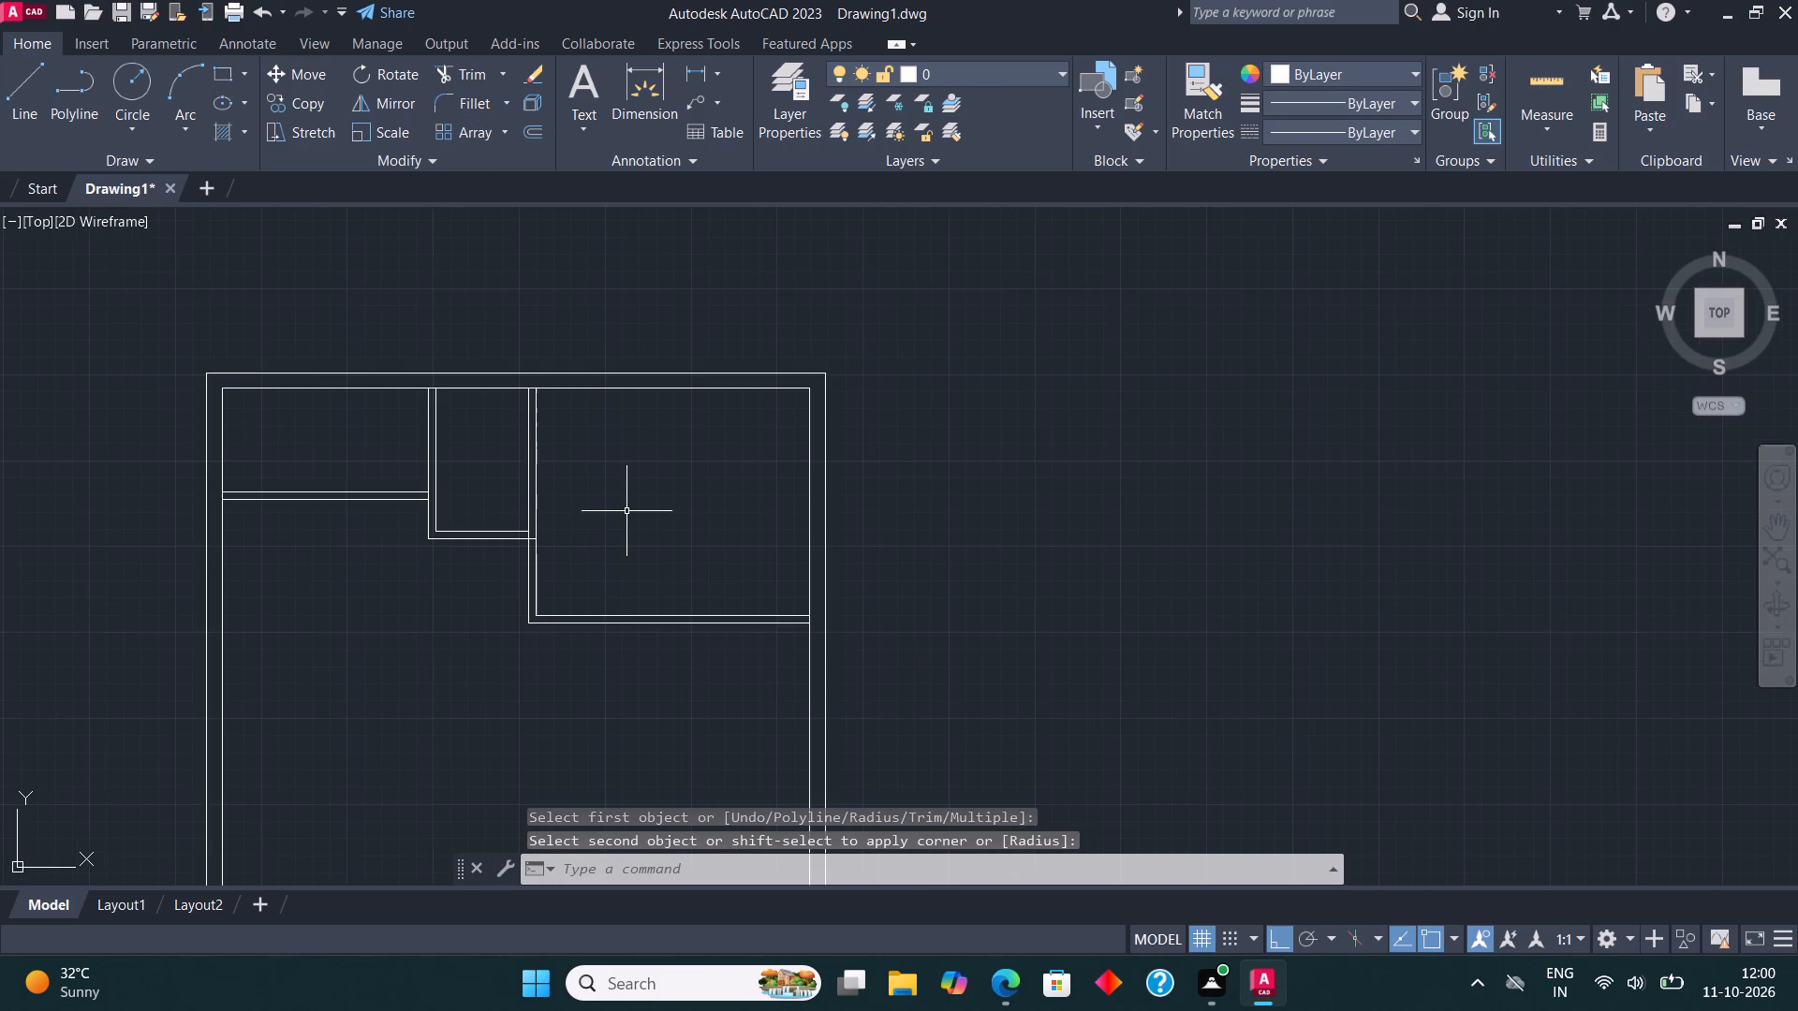
pyautogui.moveTo(631, 499); pyautogui.dragTo(646, 381, button='middle')
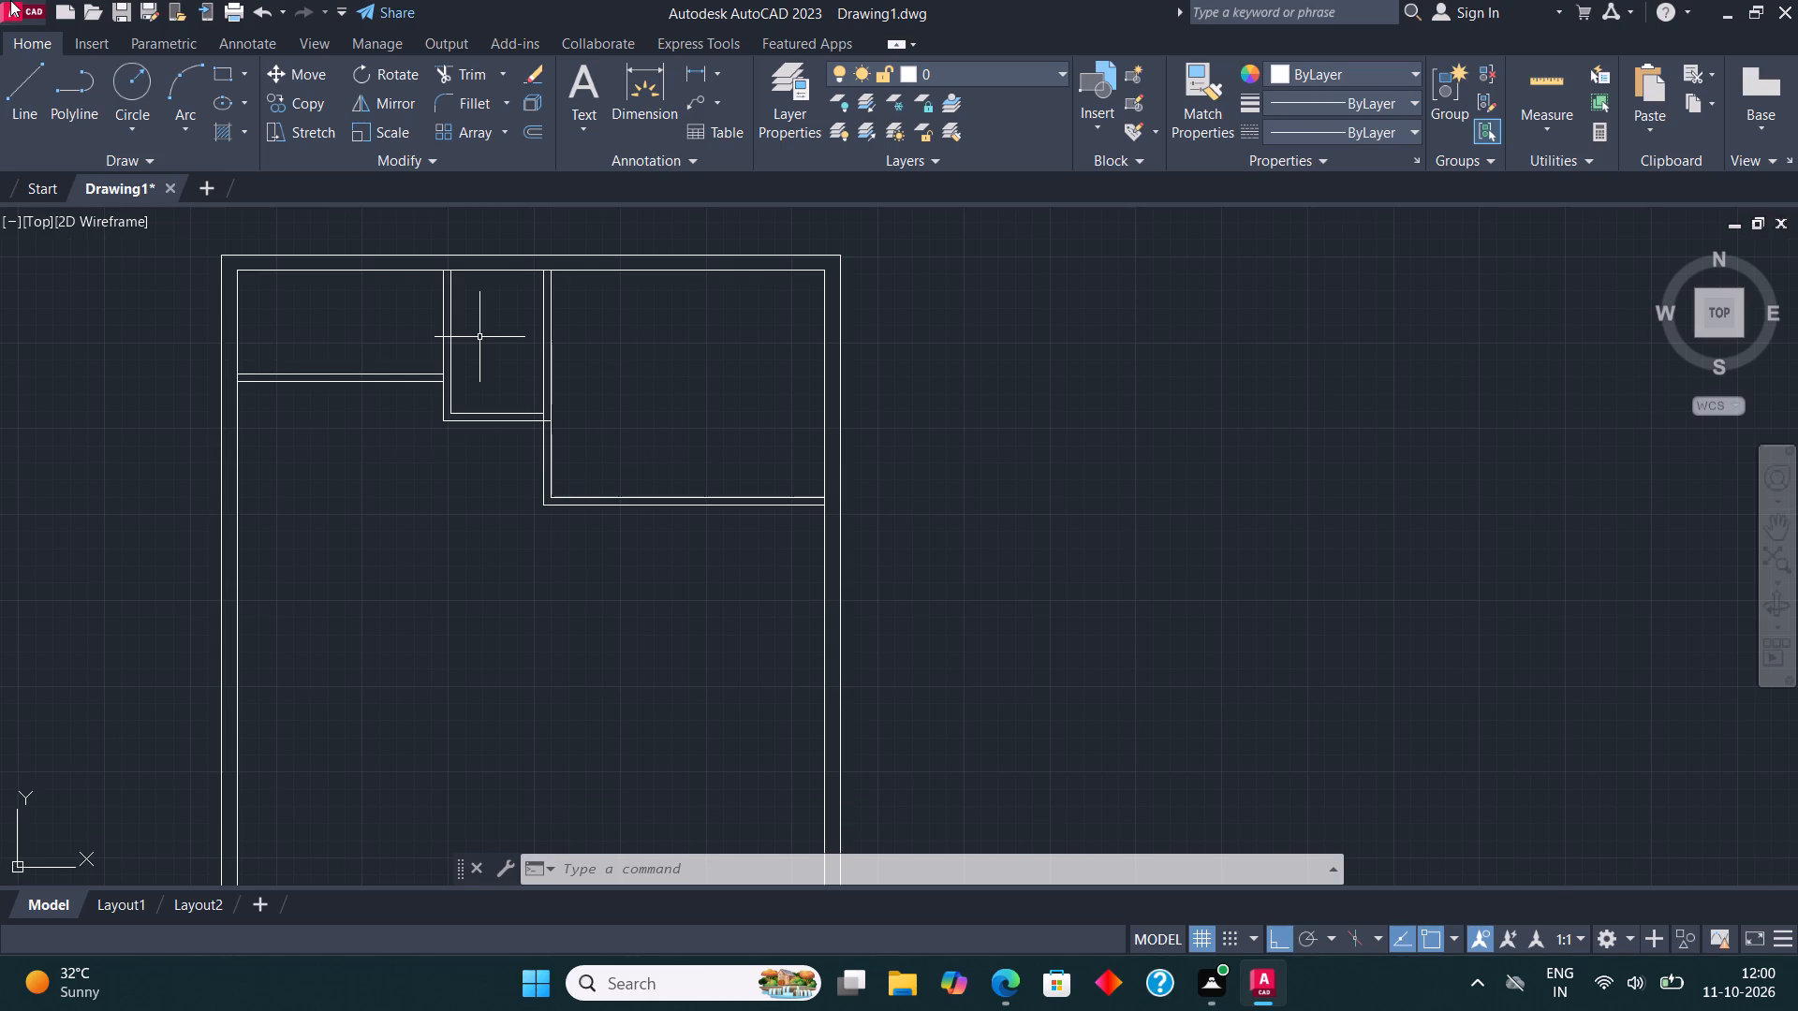
# Draw the second left-side room's outline: 12'6" down the inner left wall from the upper-left room's partition, then 14'11" to the right.
pyautogui.click(25, 92)
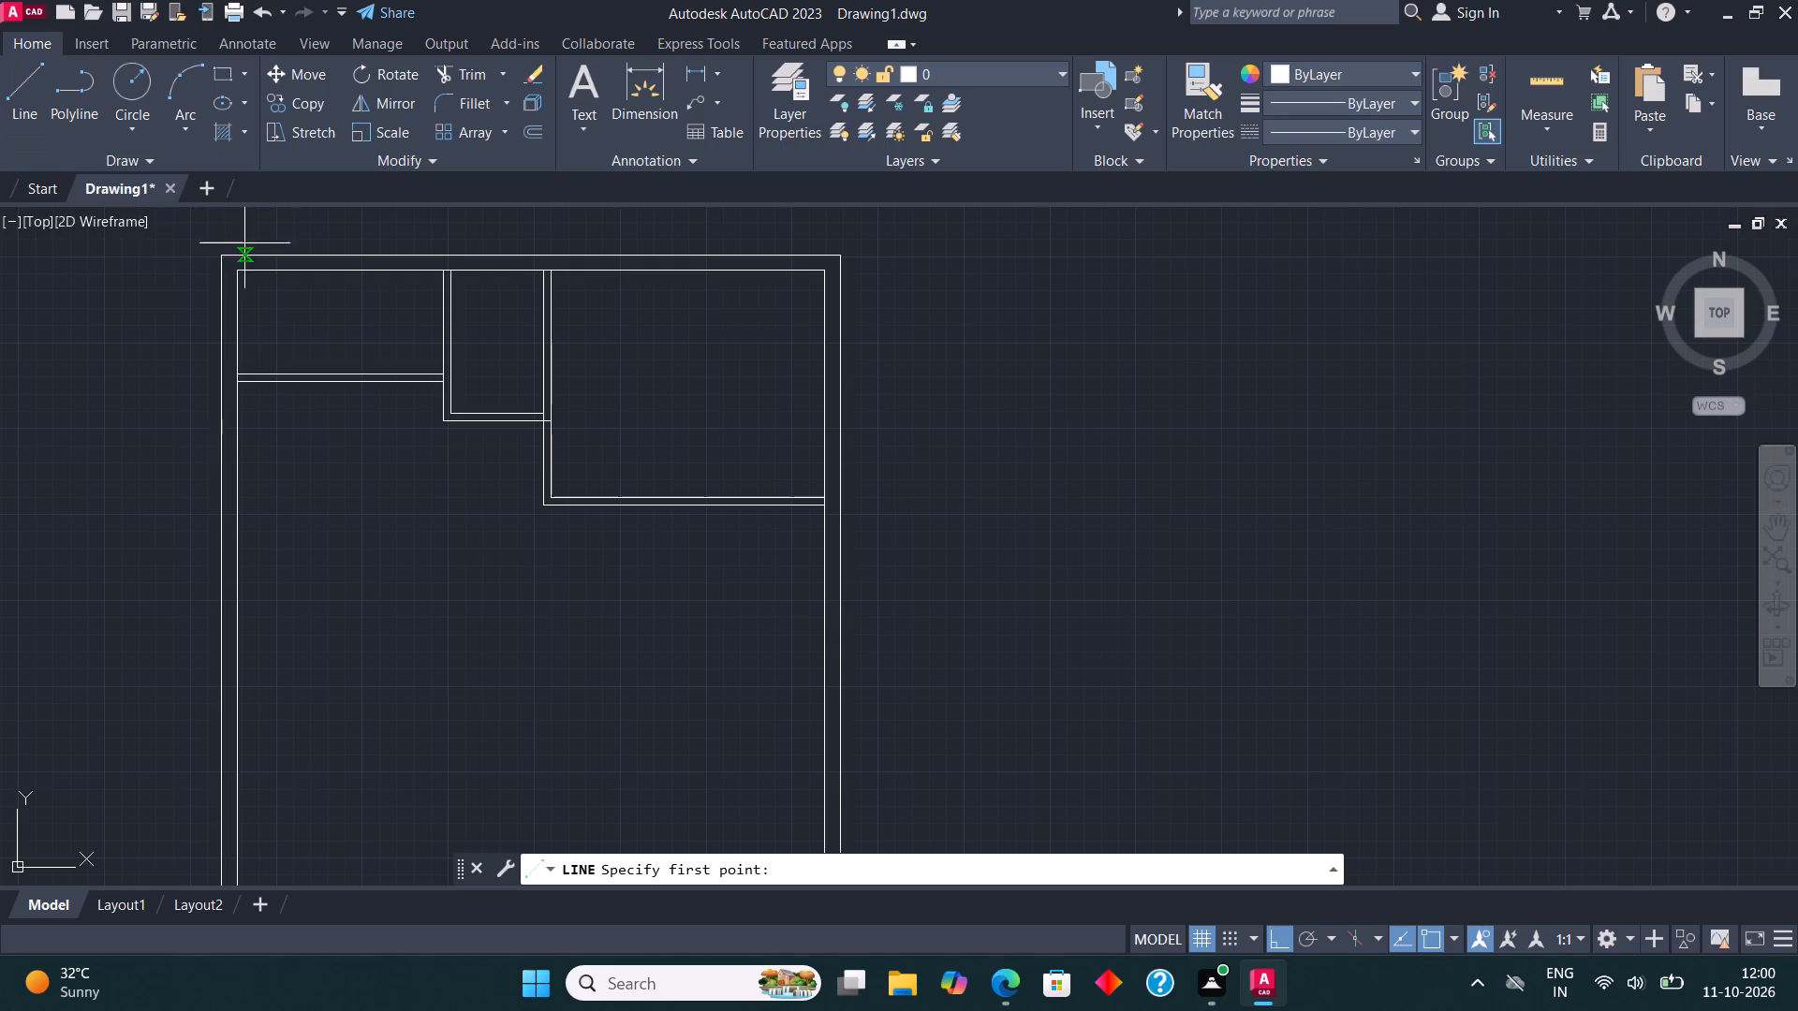
pyautogui.moveTo(341, 420); pyautogui.dragTo(705, 447, button='middle')
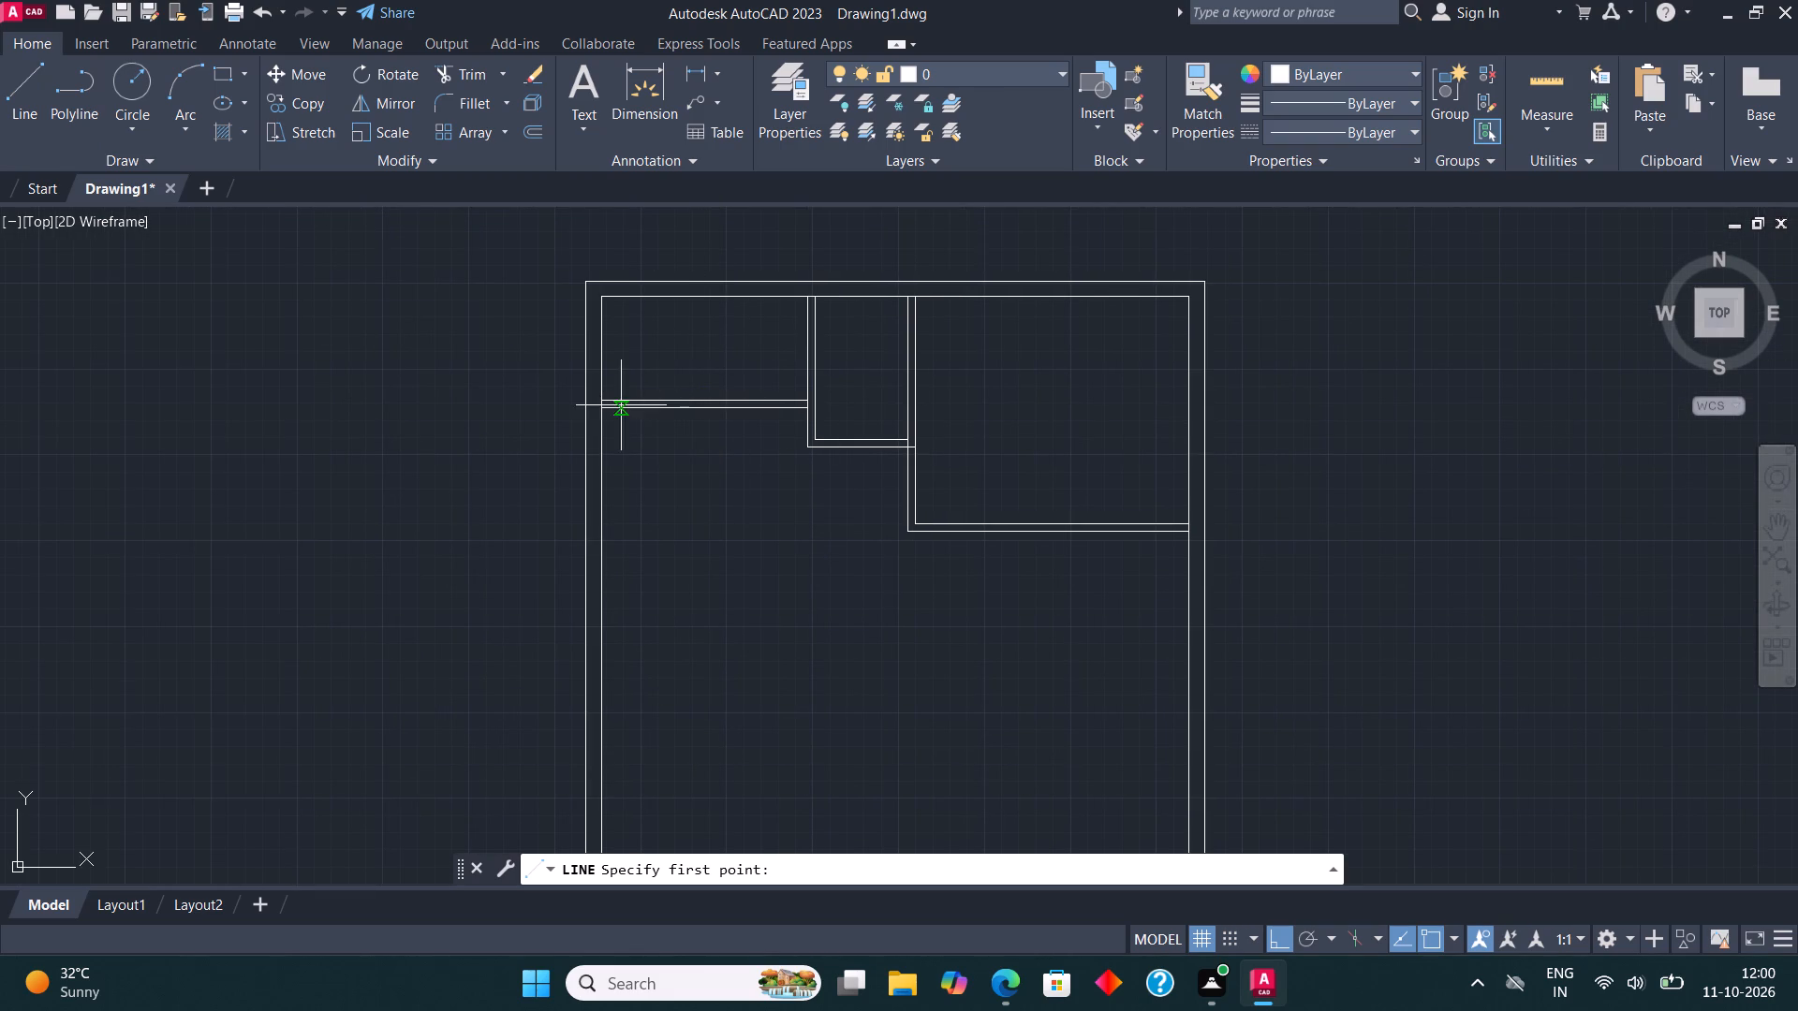
pyautogui.scroll(2, 613, 411)
pyautogui.click(573, 402)
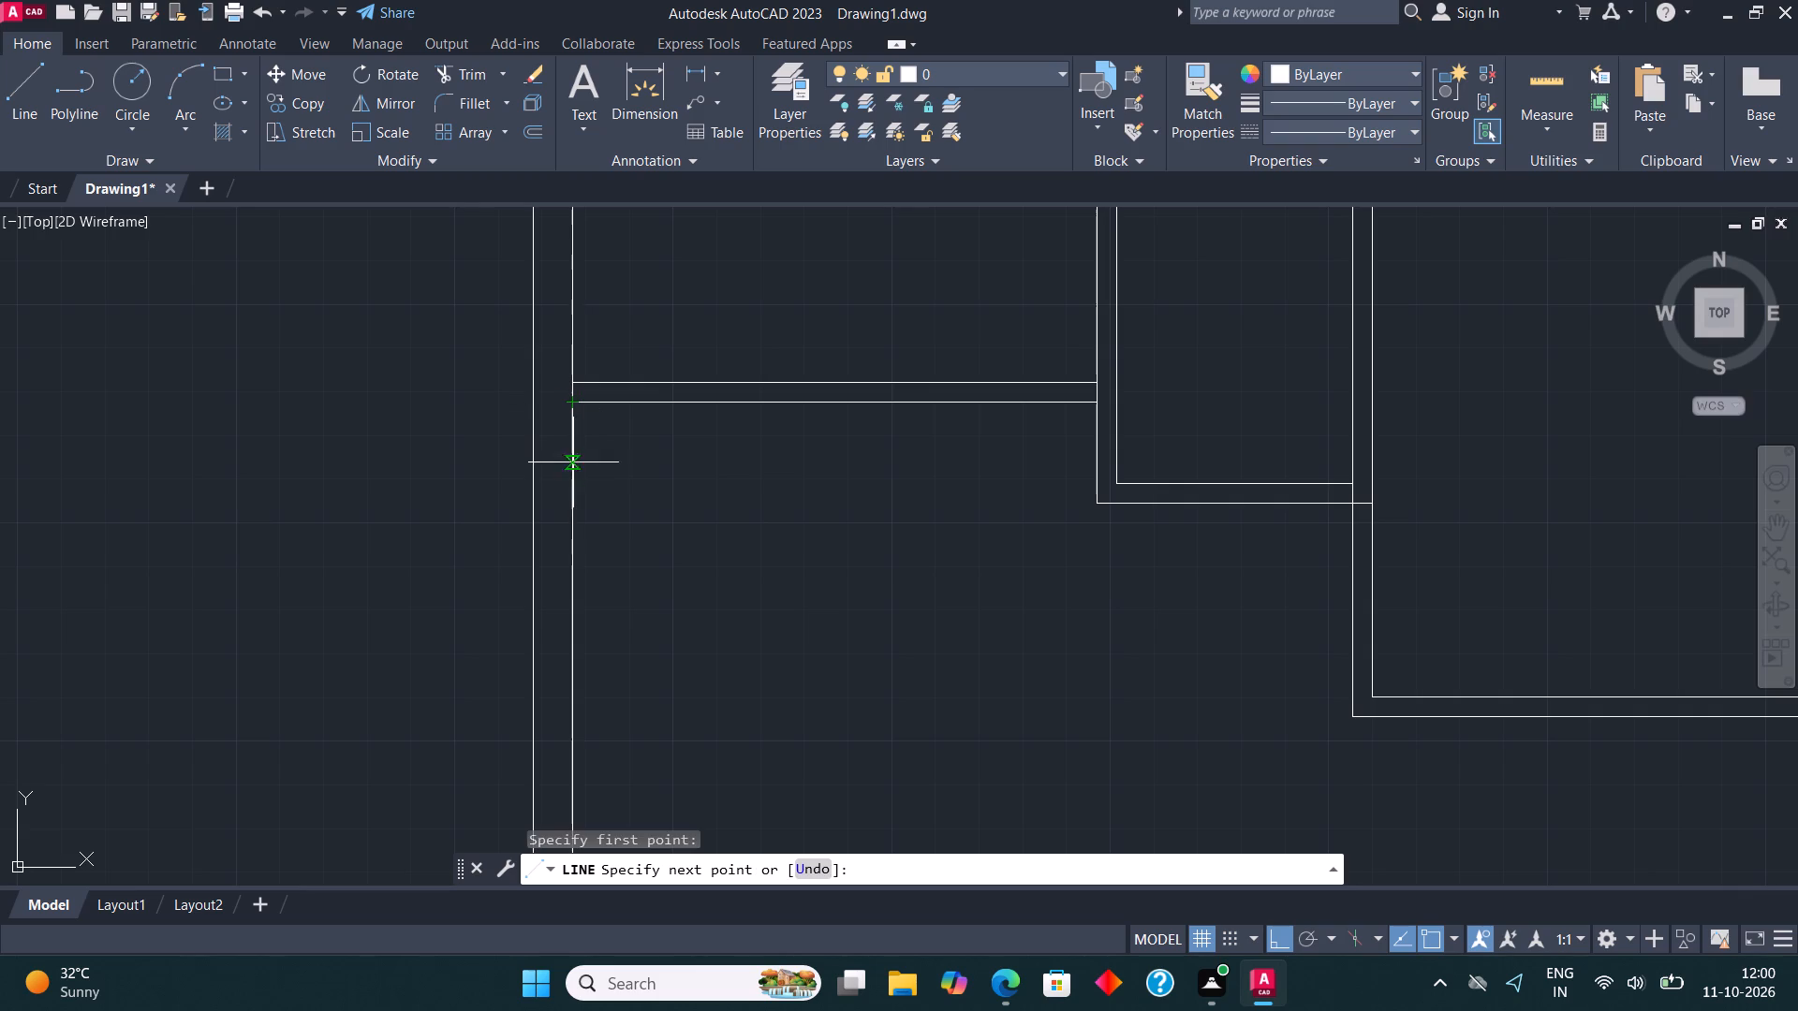
pyautogui.write('12\'6"')
pyautogui.press('Return')
pyautogui.scroll(-3, 575, 501)
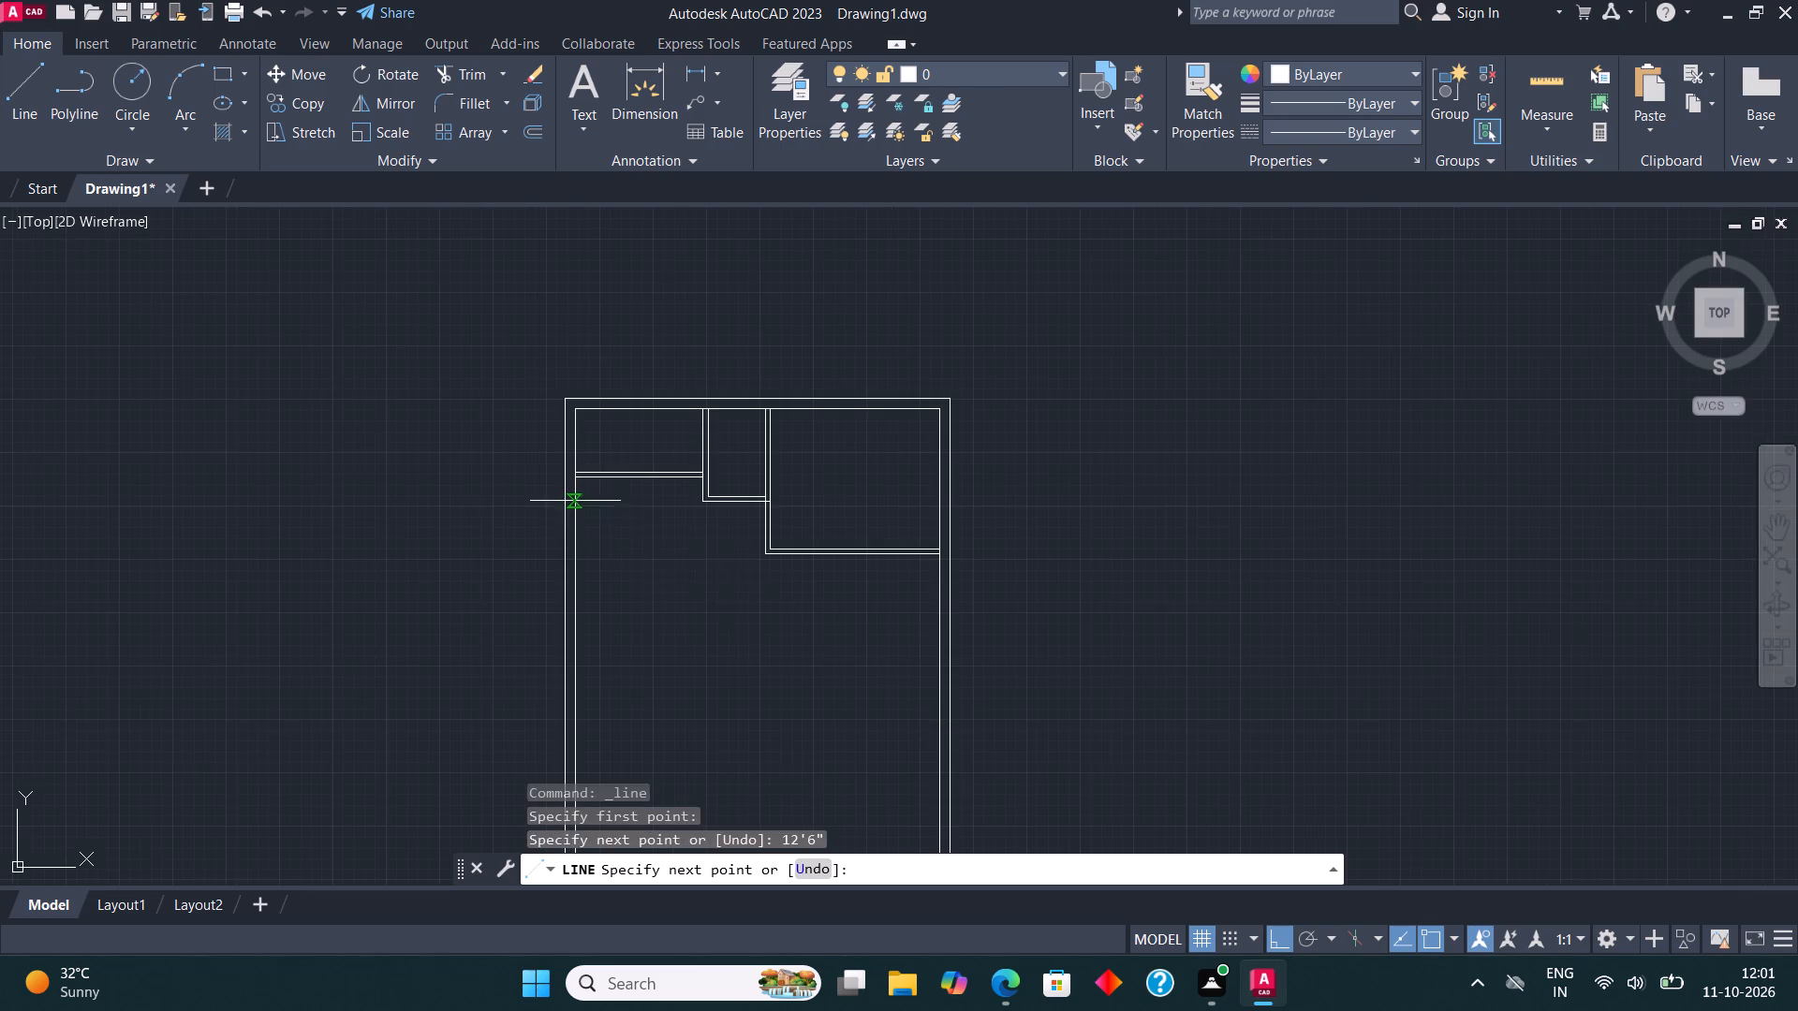
pyautogui.write('14\'11"')
pyautogui.press('Return')
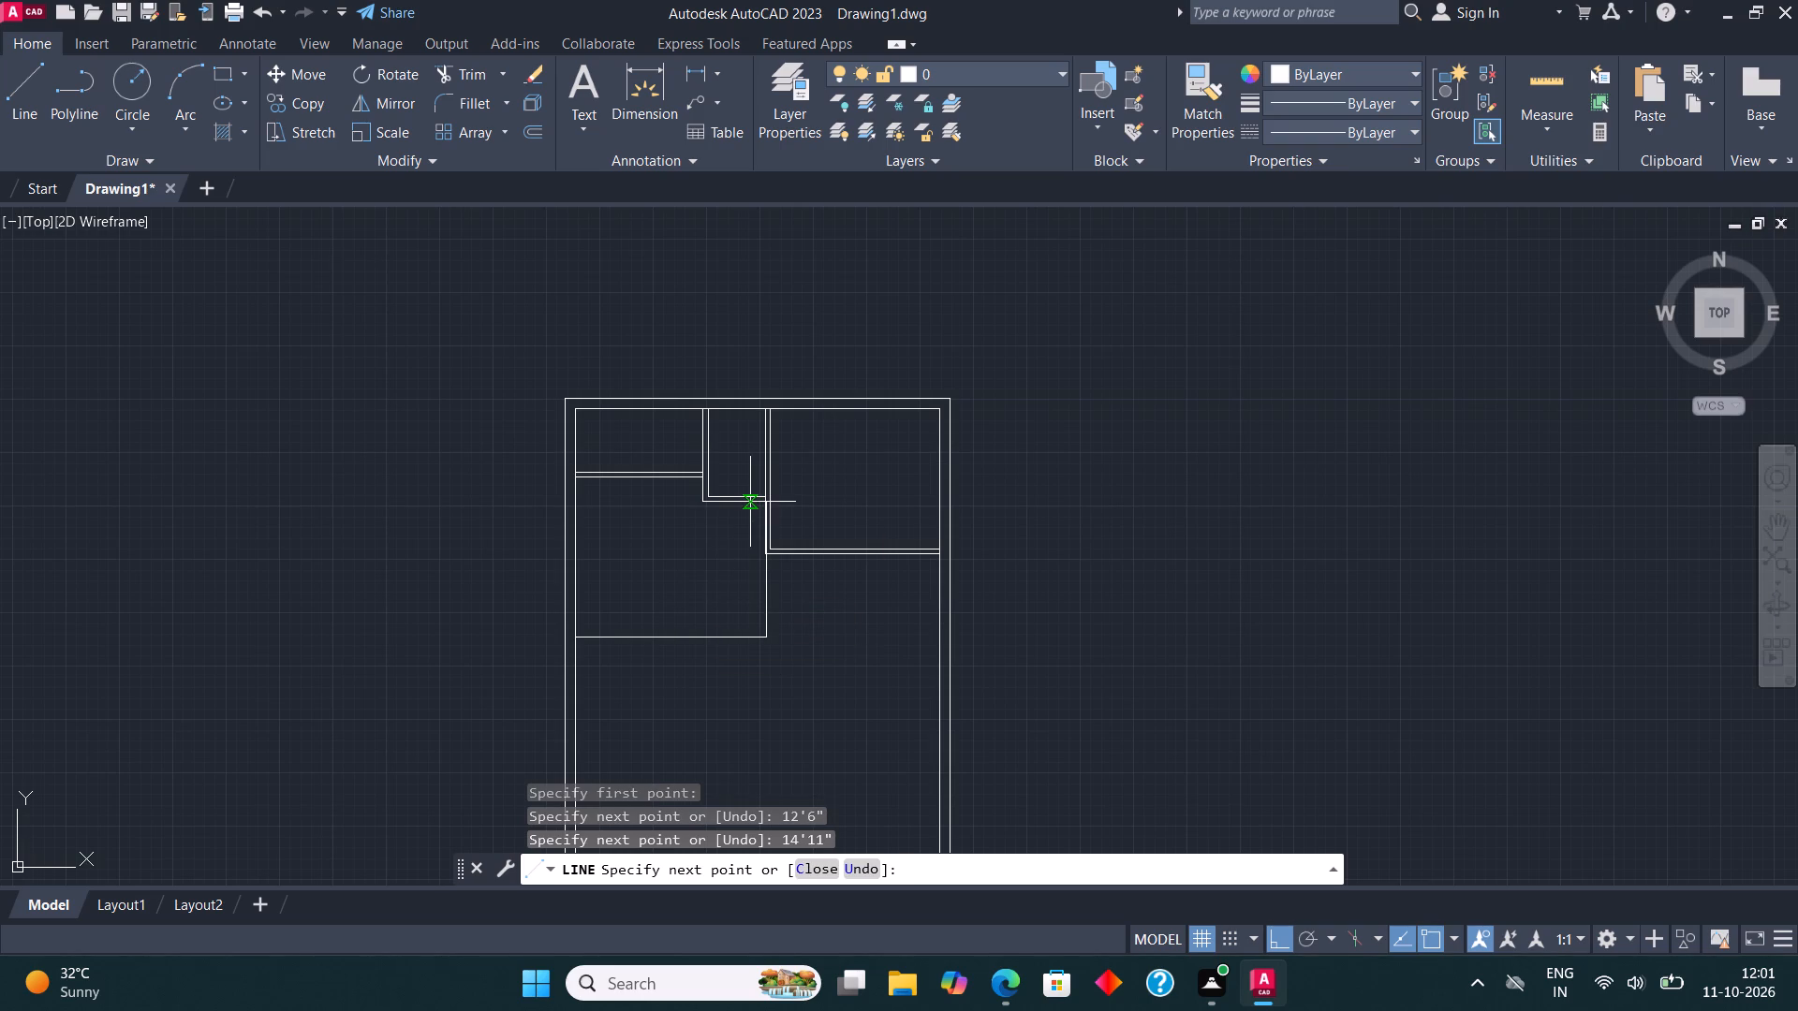
pyautogui.scroll(3, 761, 565)
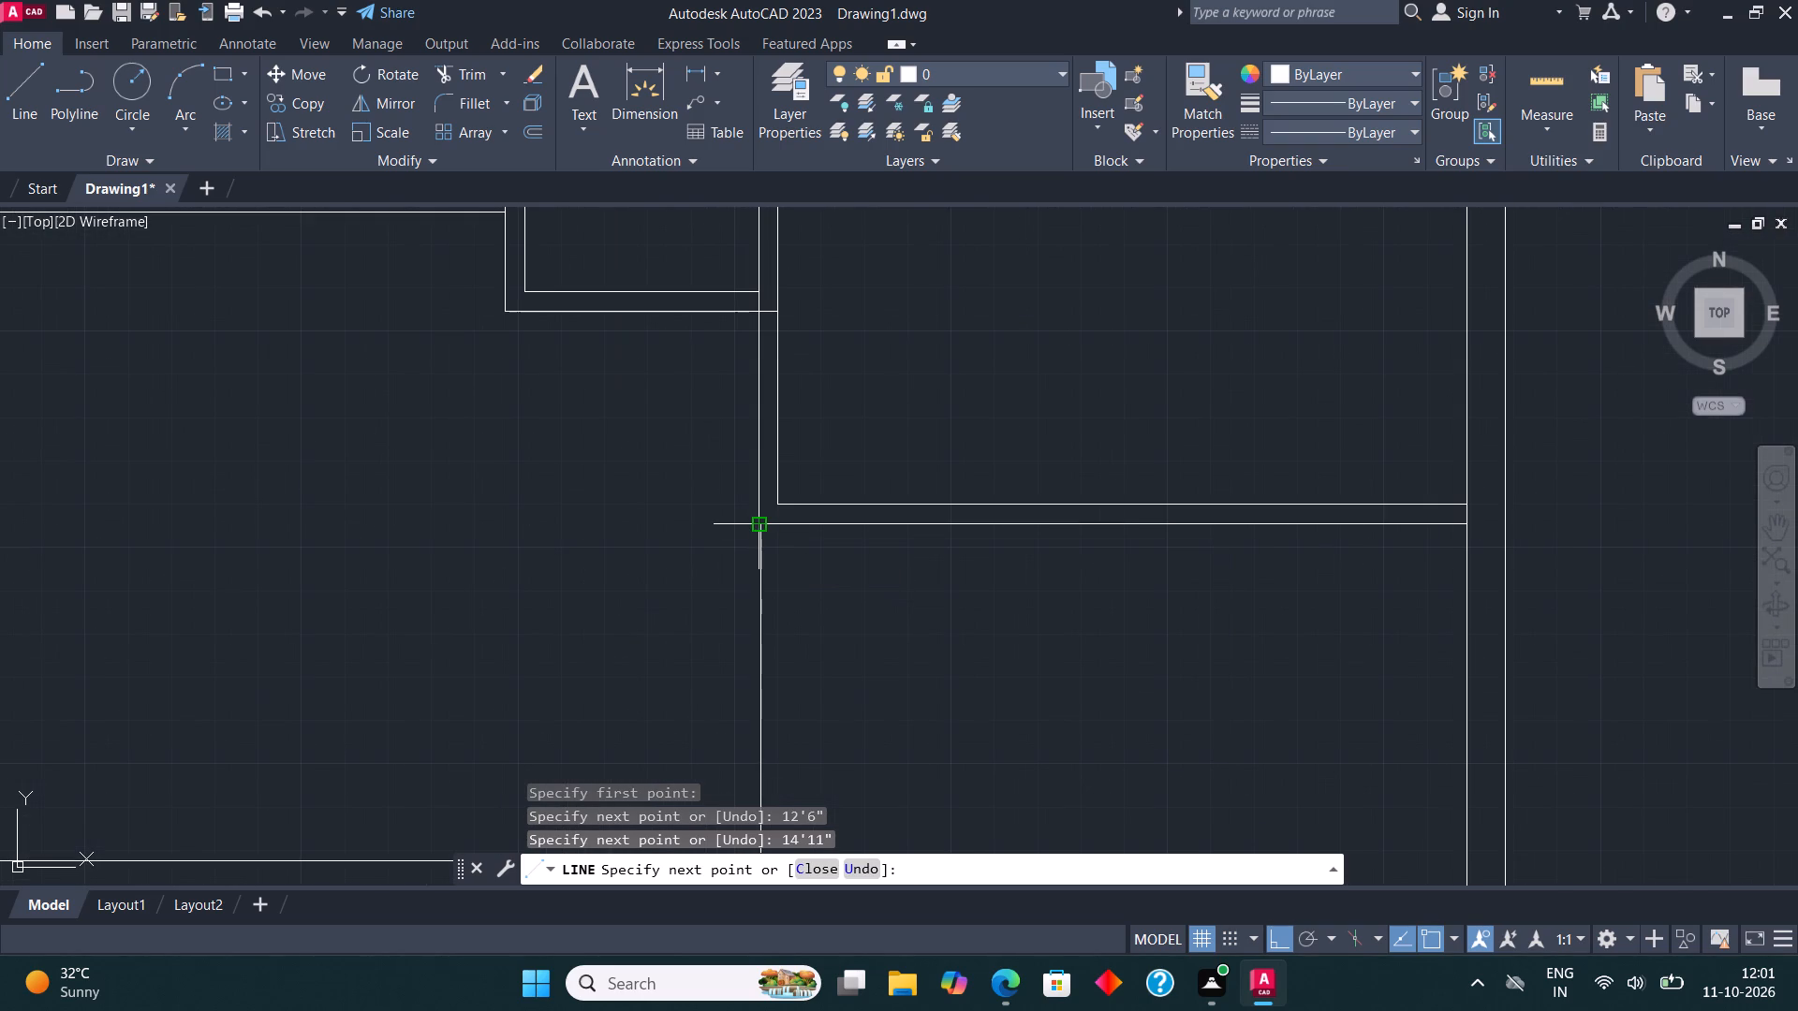
pyautogui.scroll(-1, 755, 530)
pyautogui.press('Escape')
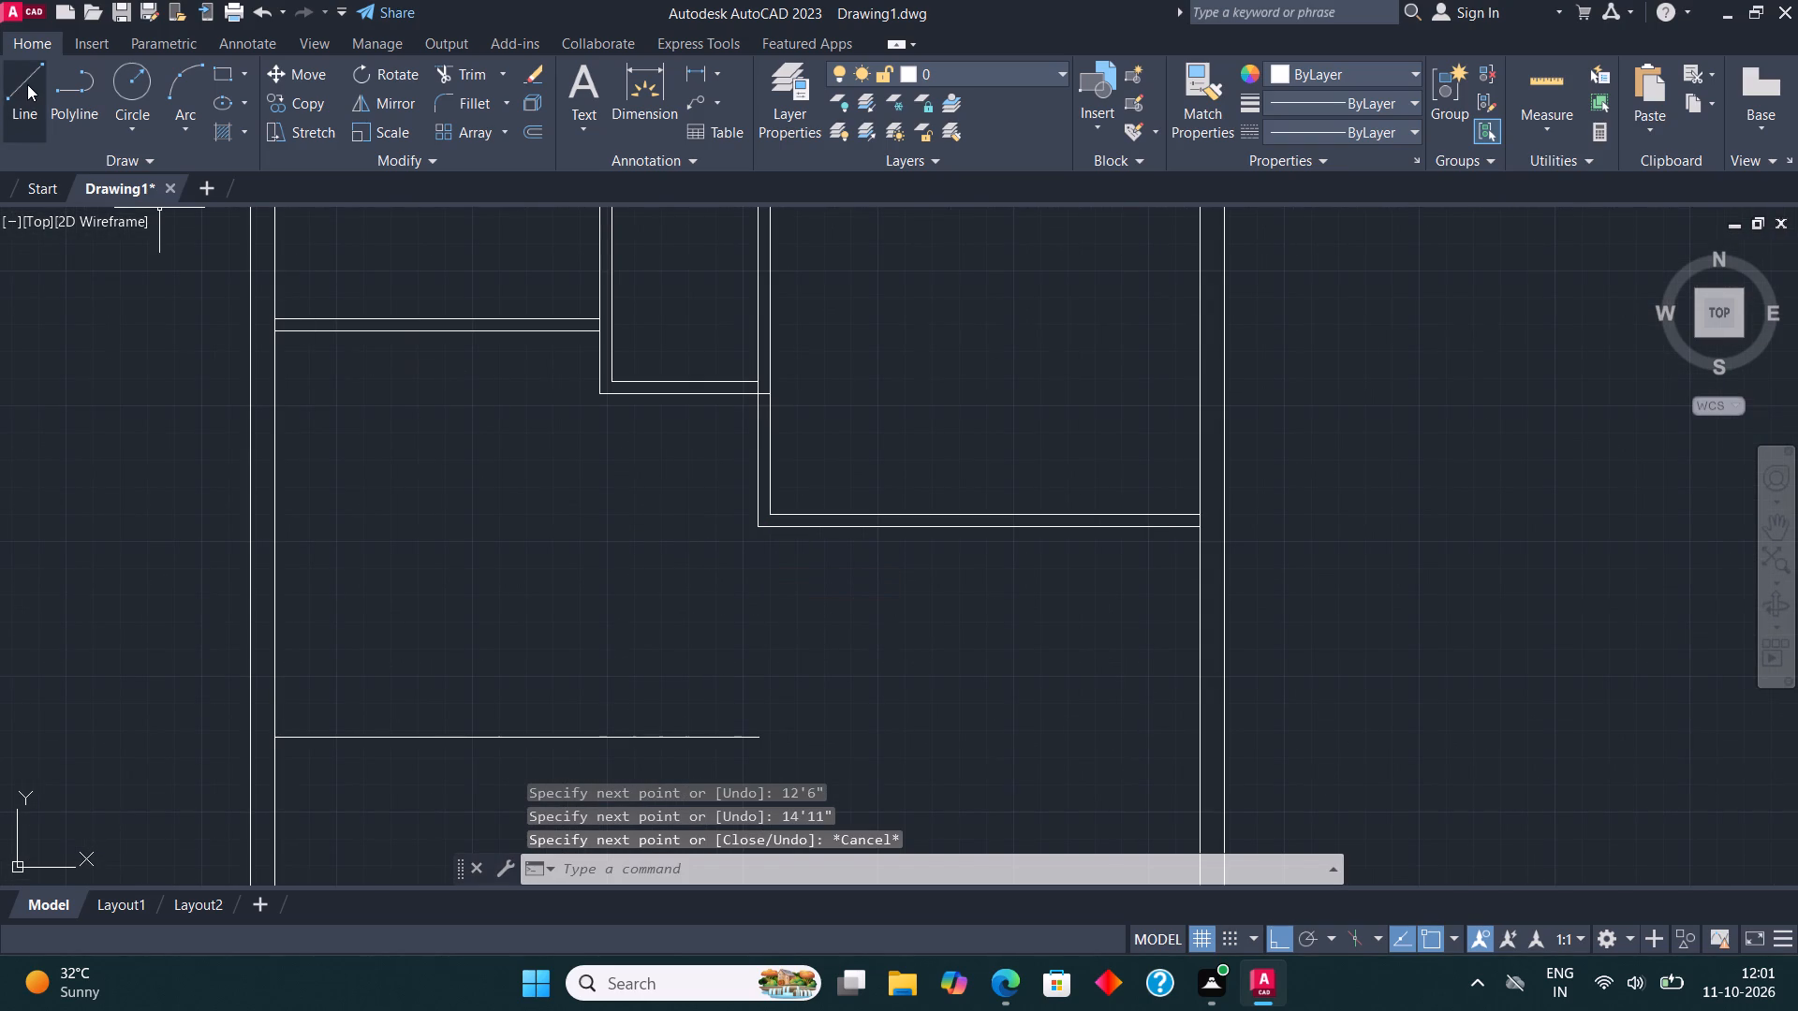
# Draw a vertical line about 13'-6" down from the outer lower-left corner of the upper-right room's partition.
pyautogui.click(27, 84)
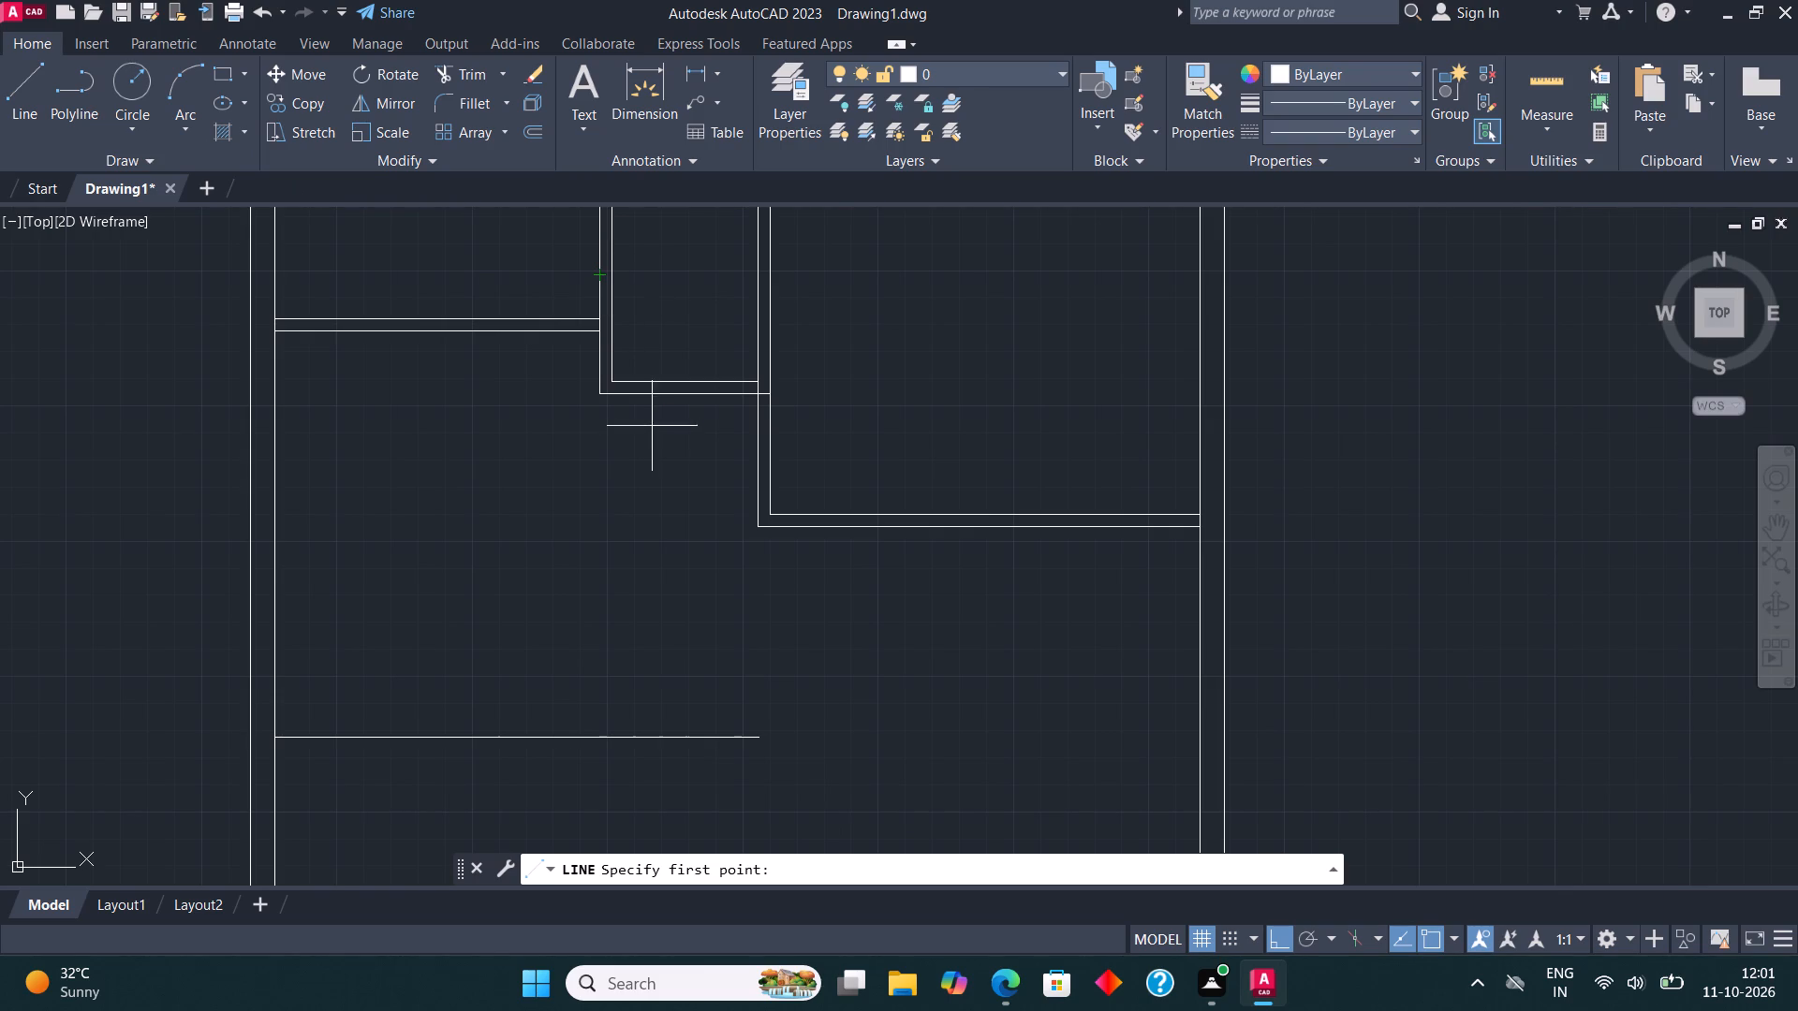
pyautogui.moveTo(718, 483); pyautogui.dragTo(731, 399, button='middle')
pyautogui.scroll(-1, 731, 399)
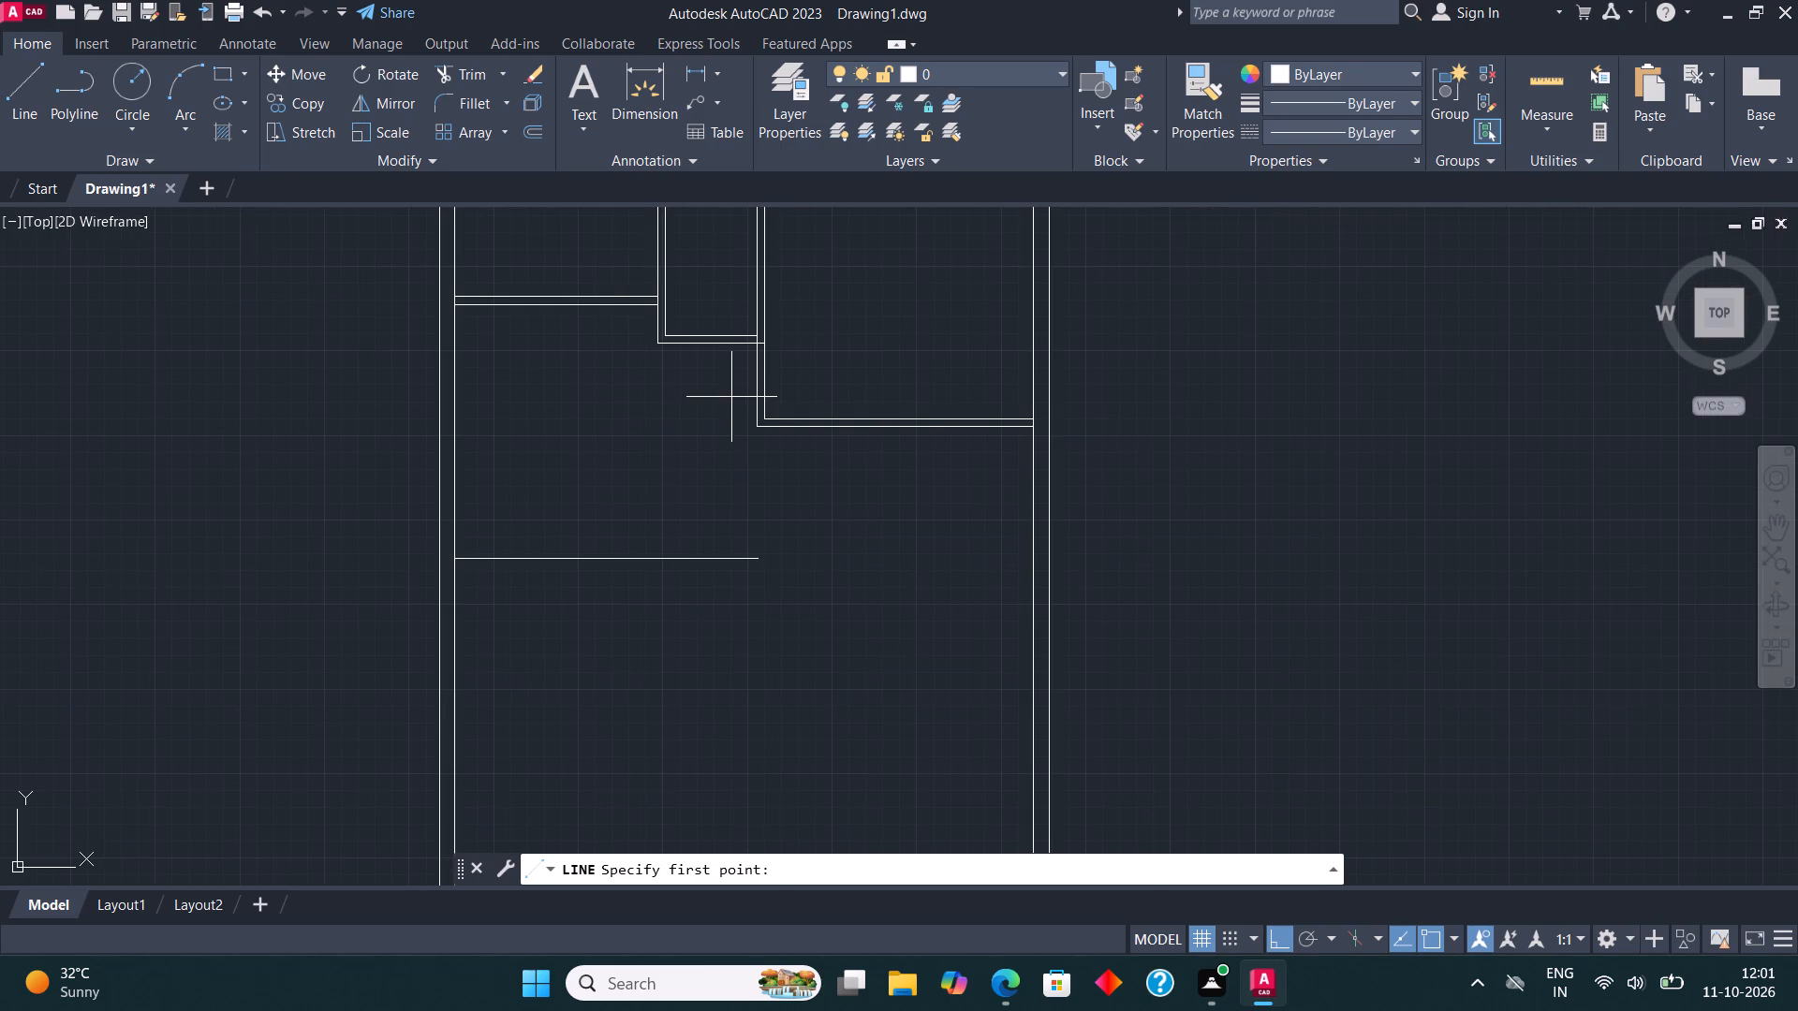
pyautogui.click(756, 432)
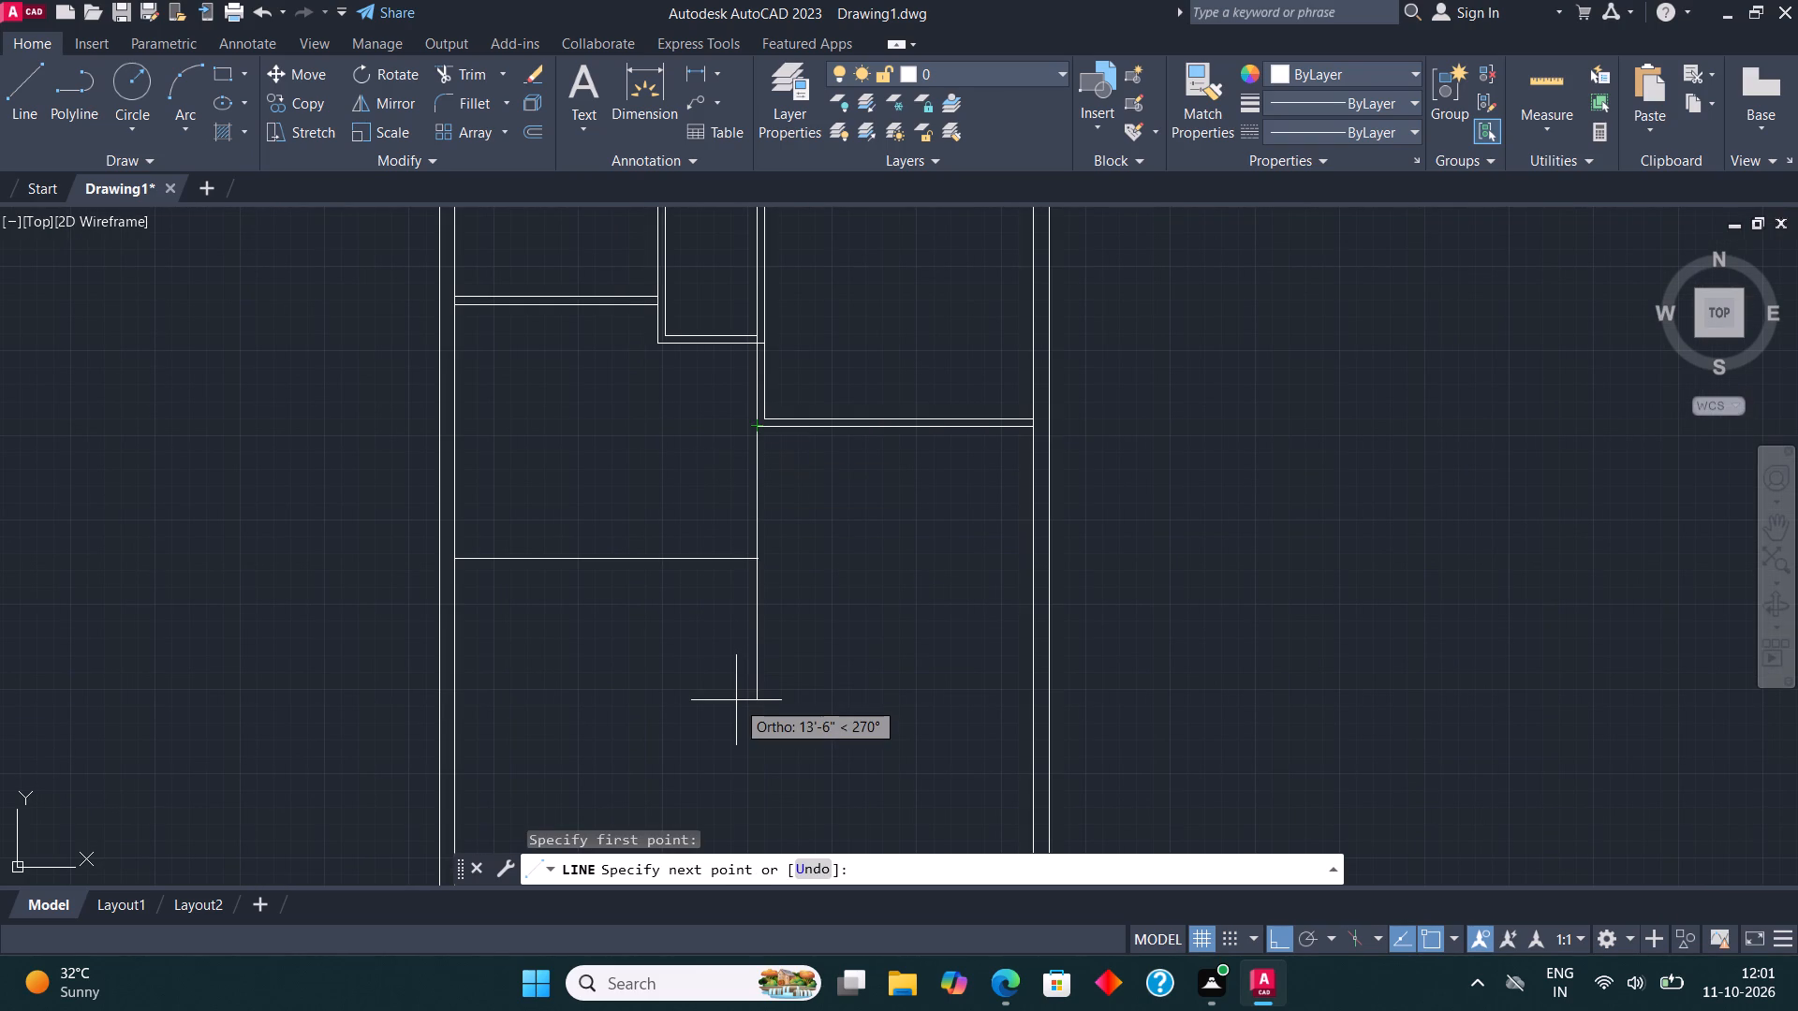
pyautogui.click(737, 700)
pyautogui.press('Escape')
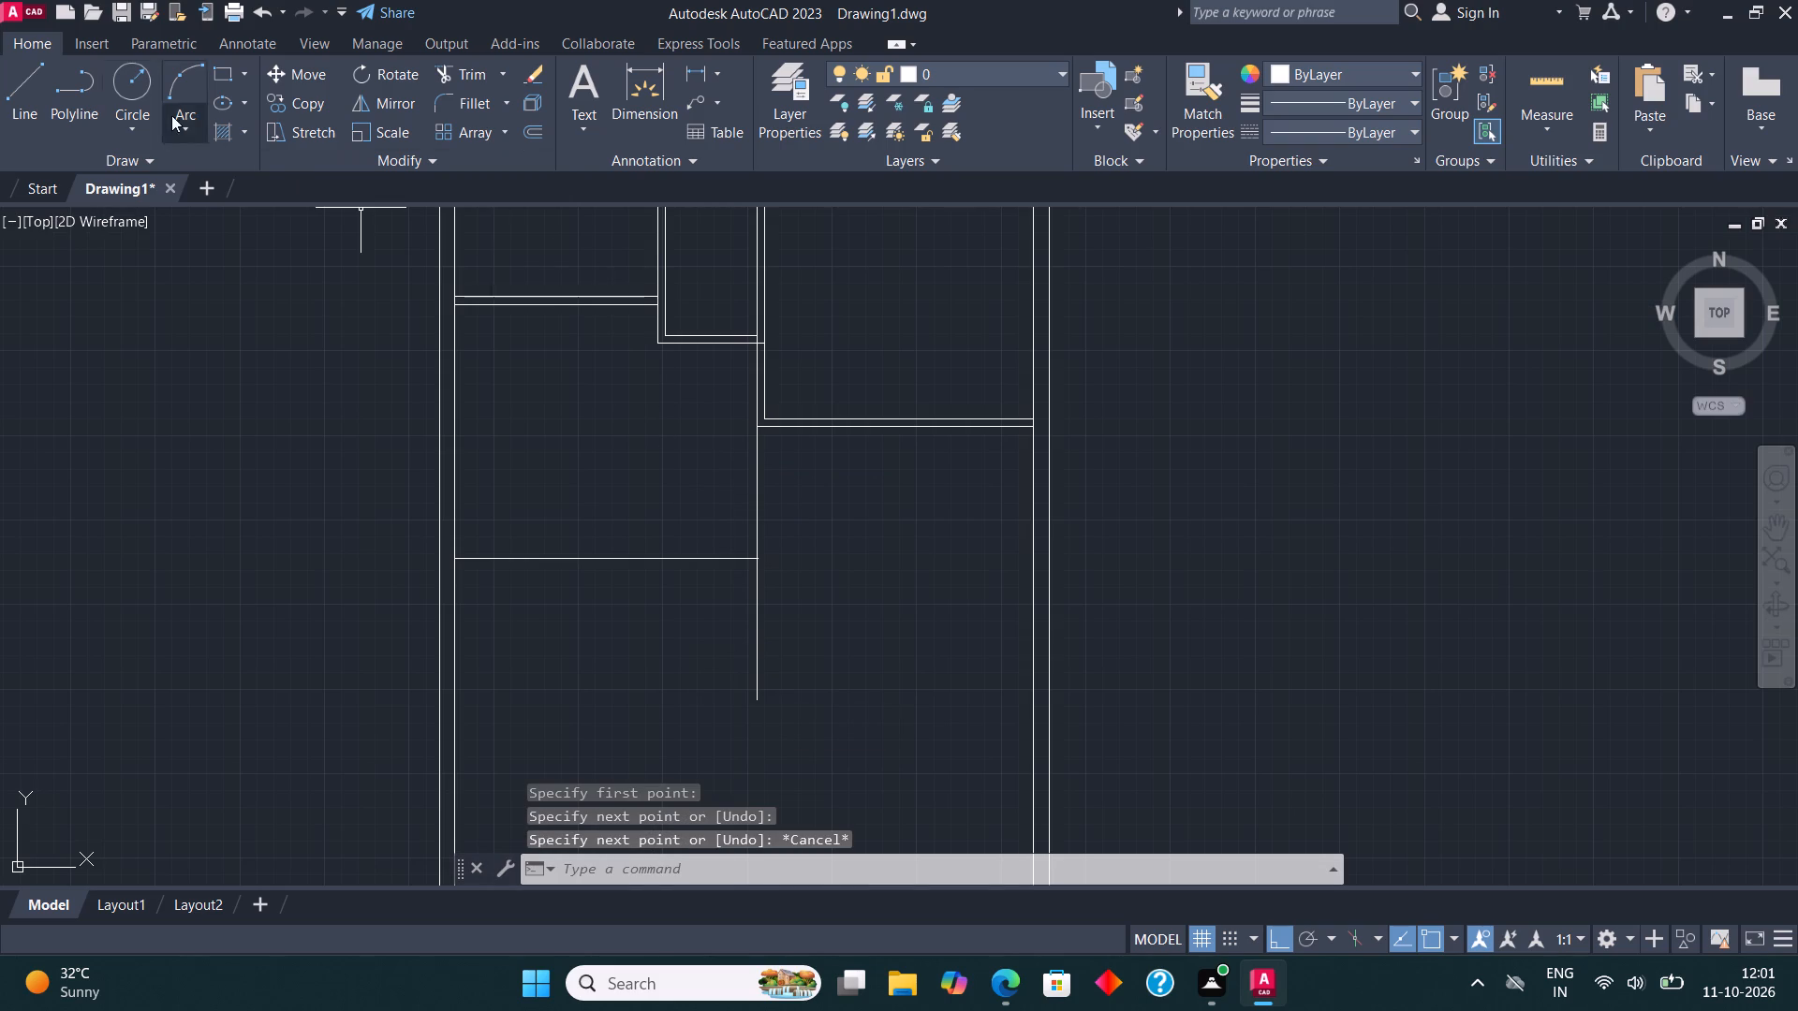
# Draw a parallel vertical line down from the inner lower-left corner of the upper-right room, ending level with the first line.
pyautogui.click(22, 79)
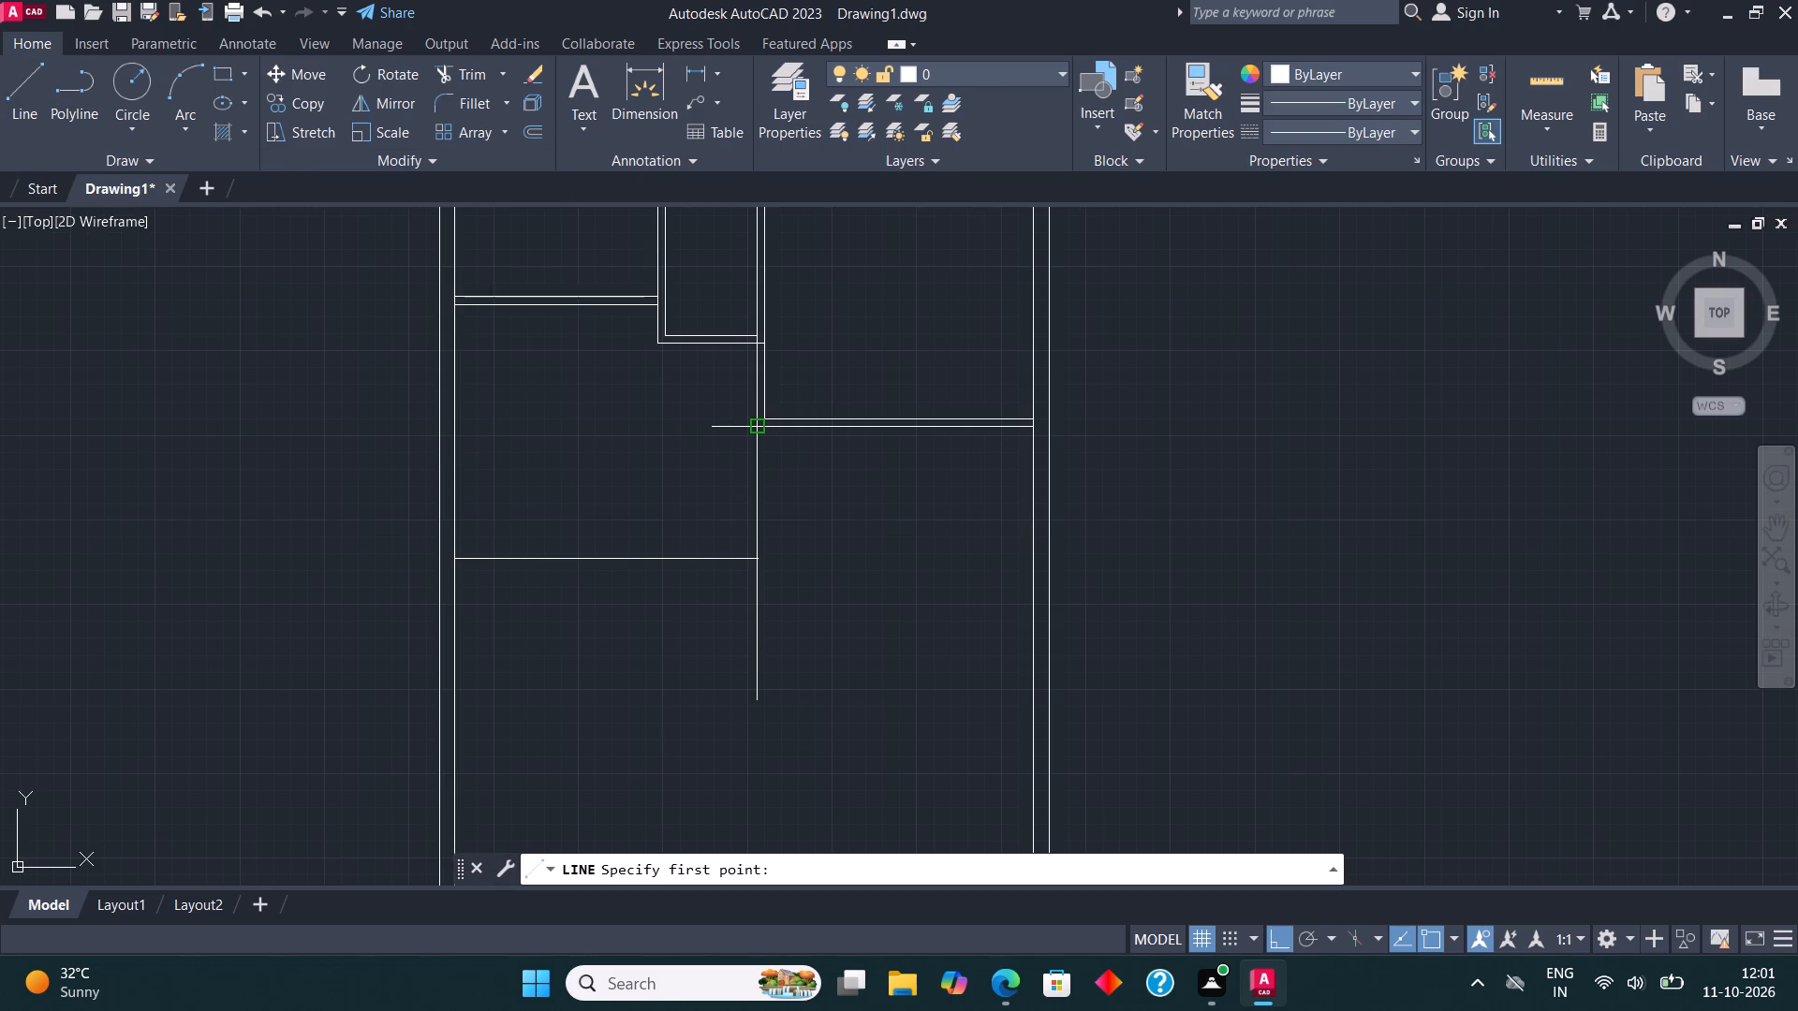
pyautogui.click(766, 416)
pyautogui.click(765, 702)
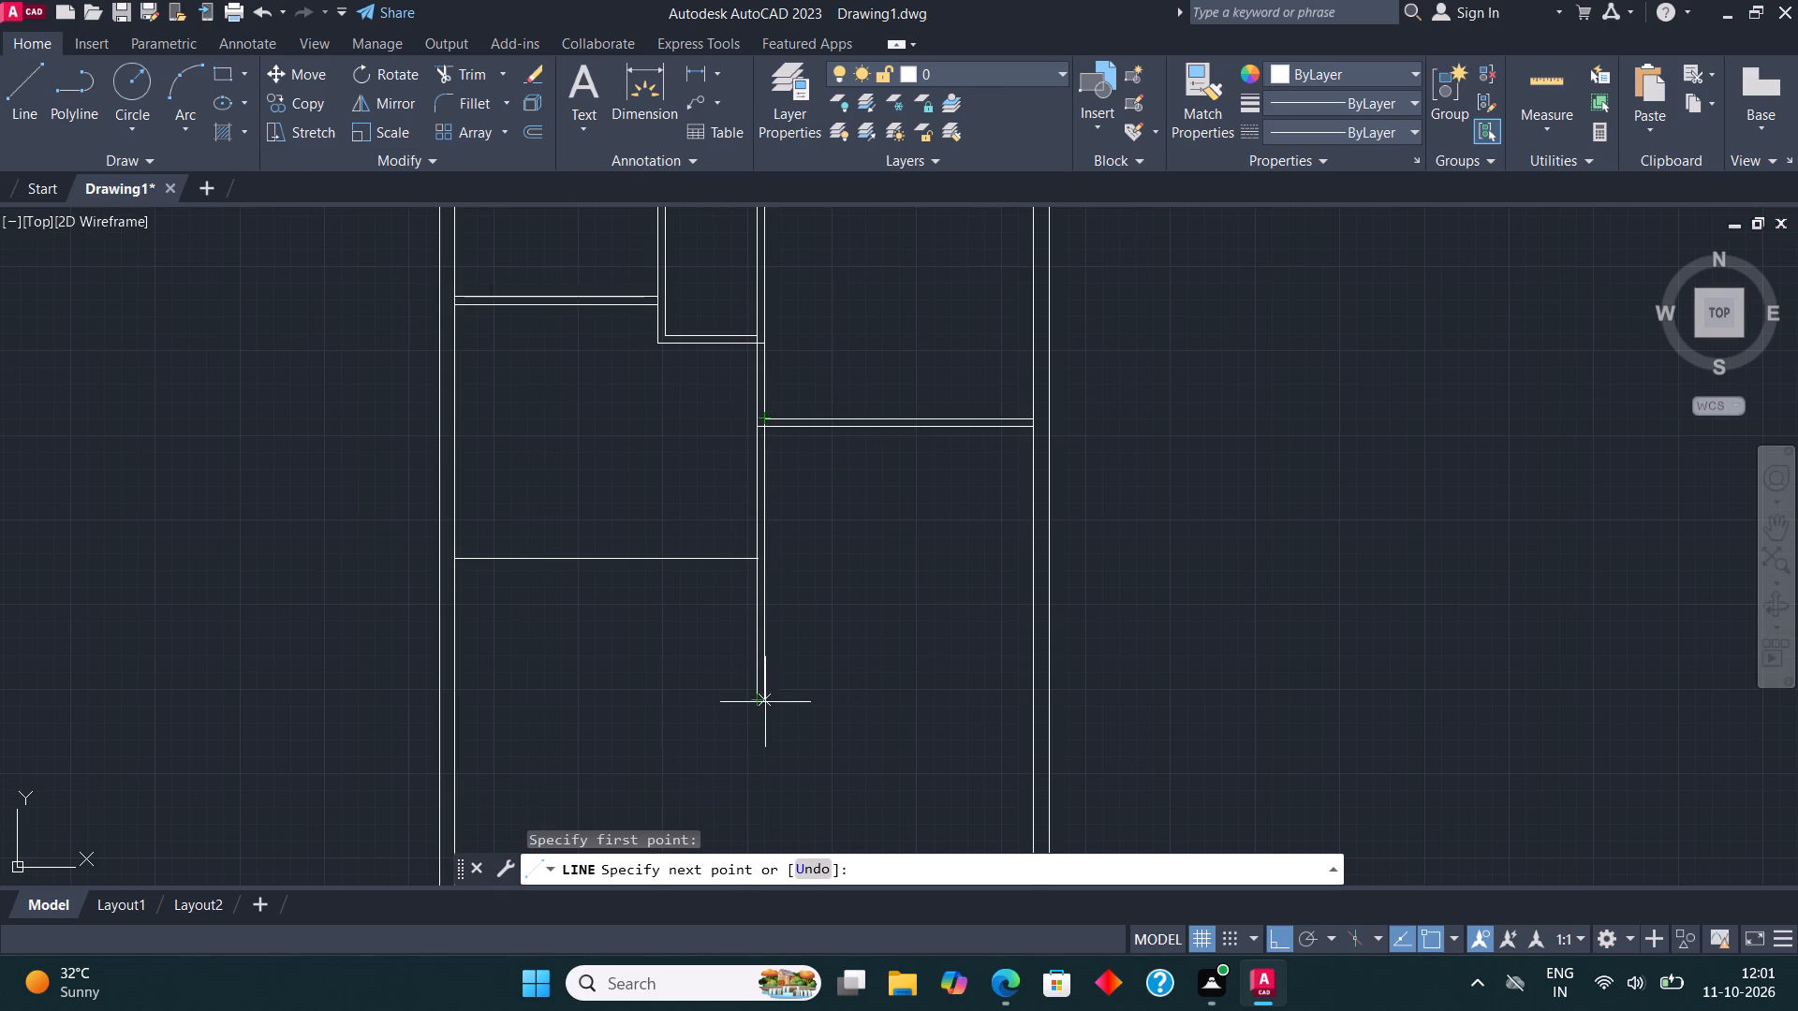
pyautogui.press('Escape')
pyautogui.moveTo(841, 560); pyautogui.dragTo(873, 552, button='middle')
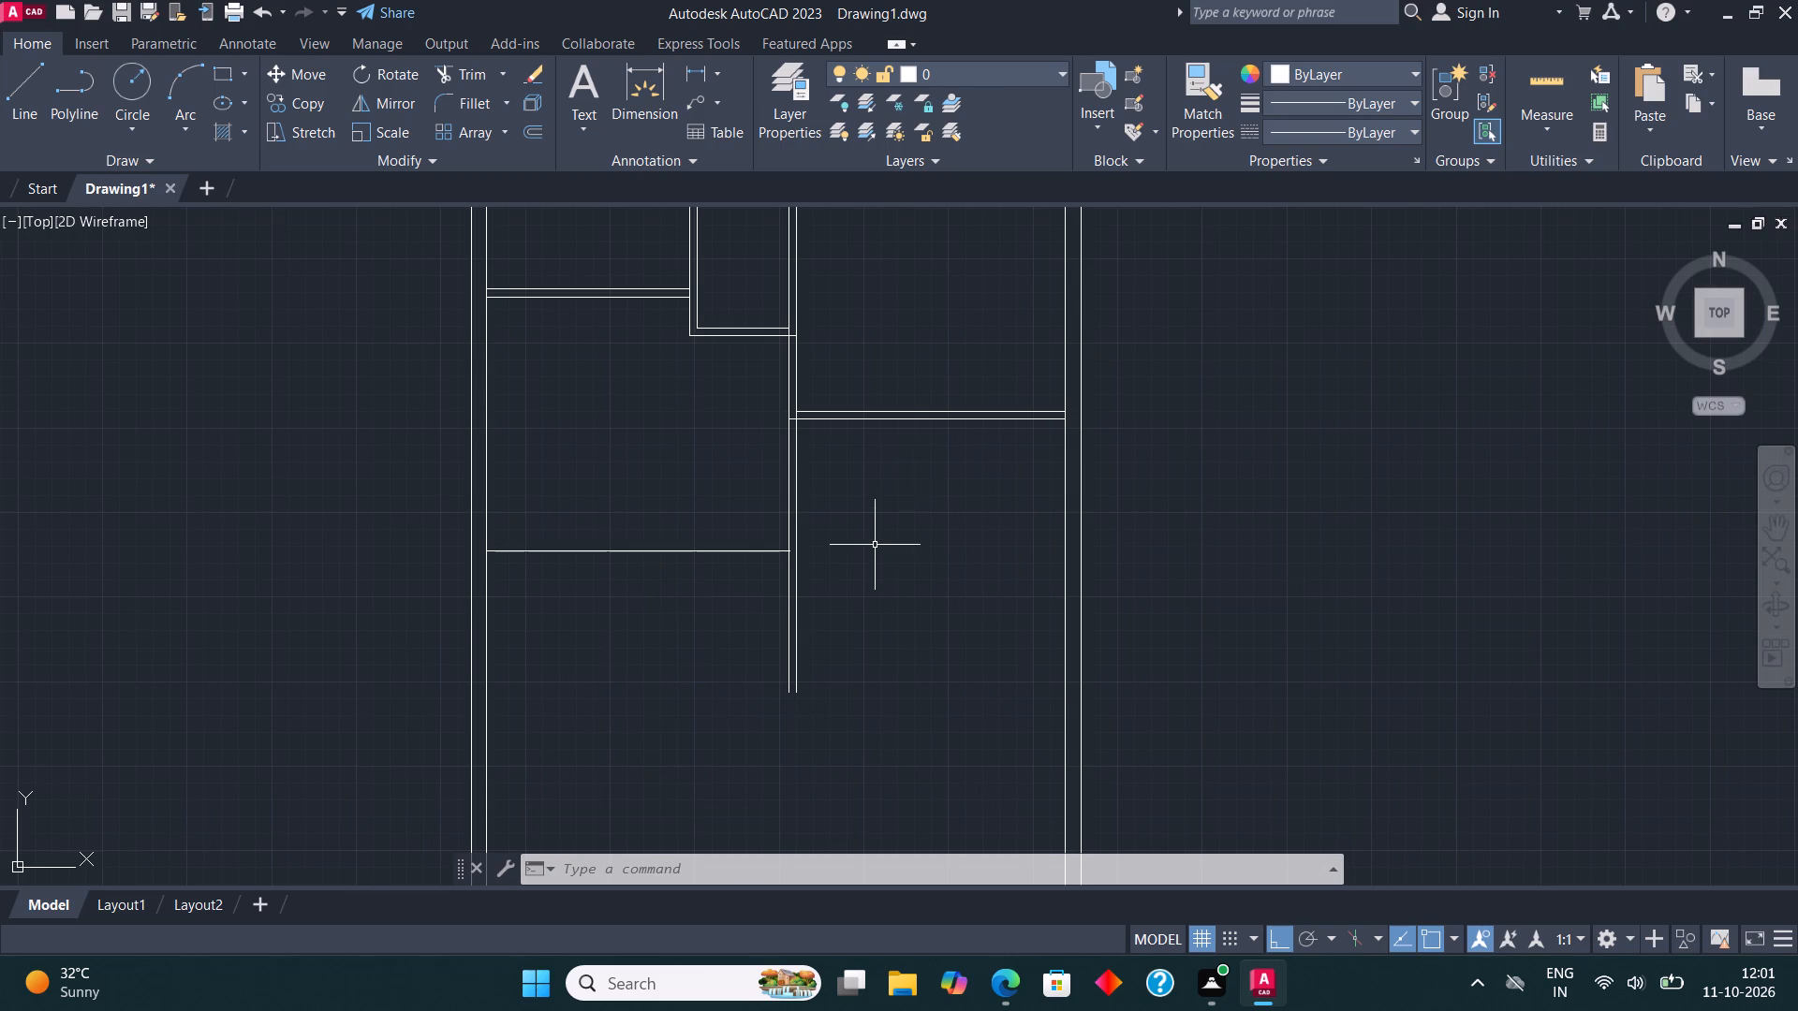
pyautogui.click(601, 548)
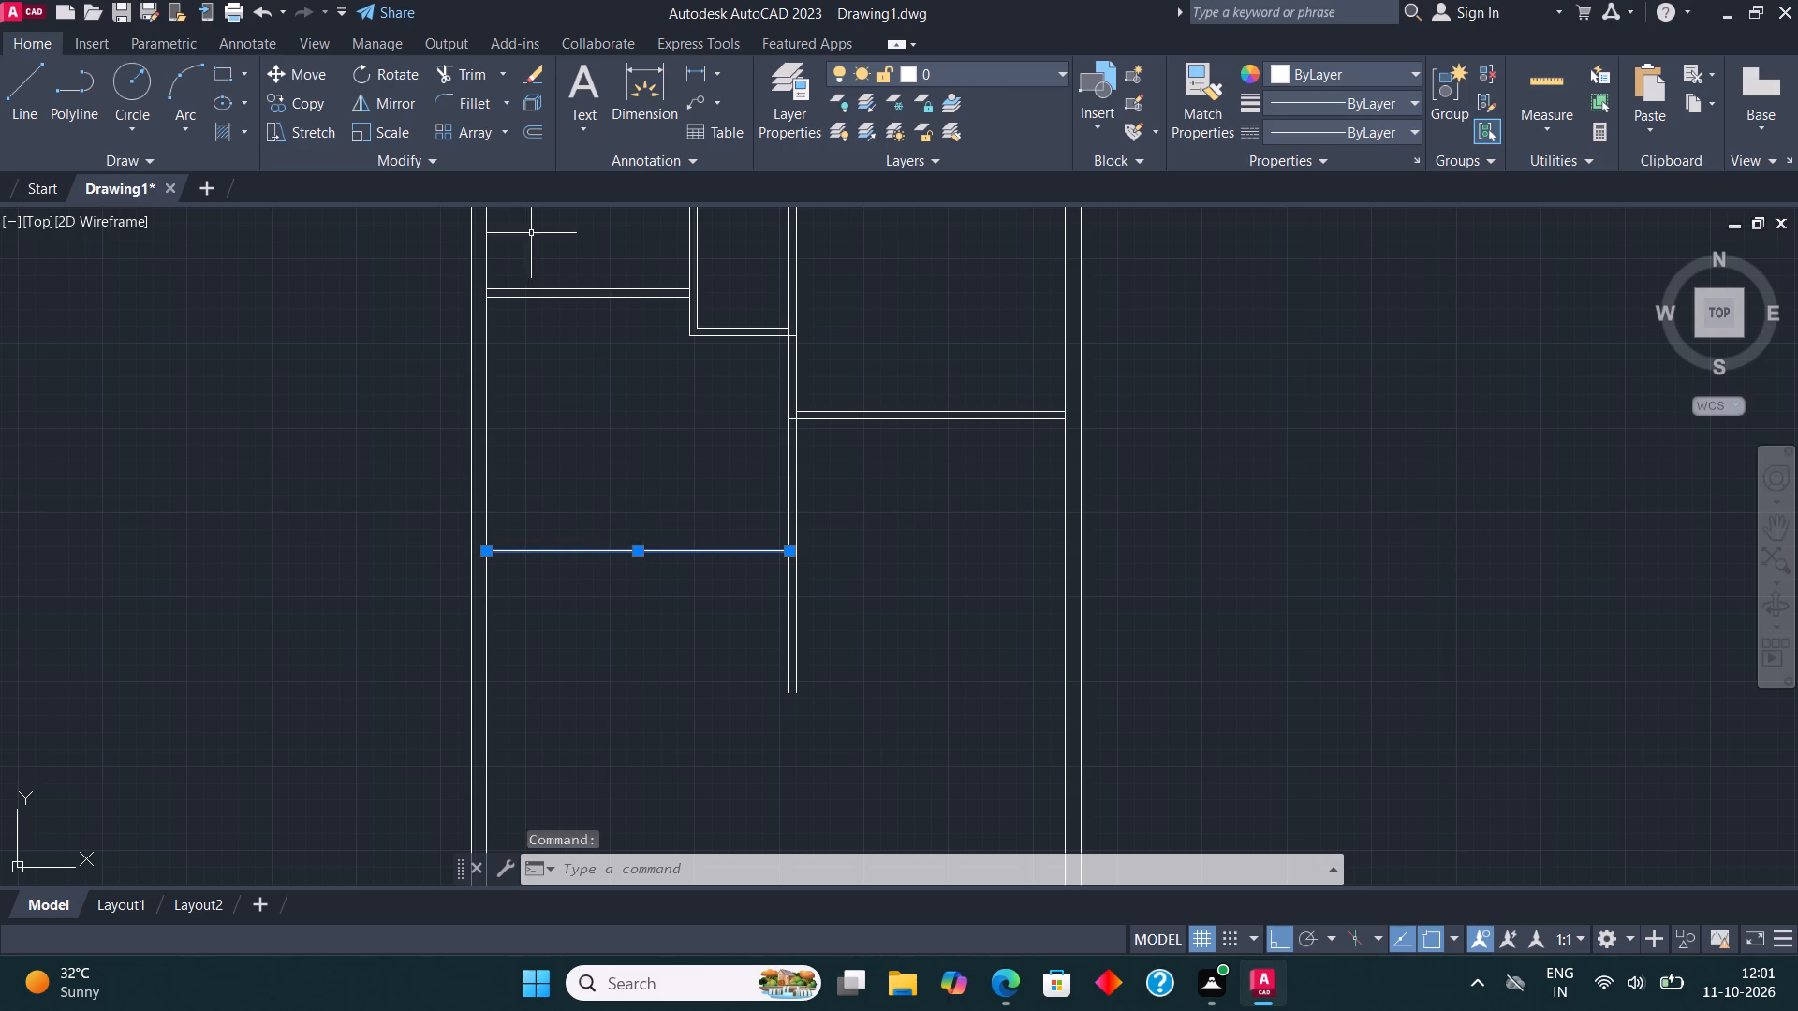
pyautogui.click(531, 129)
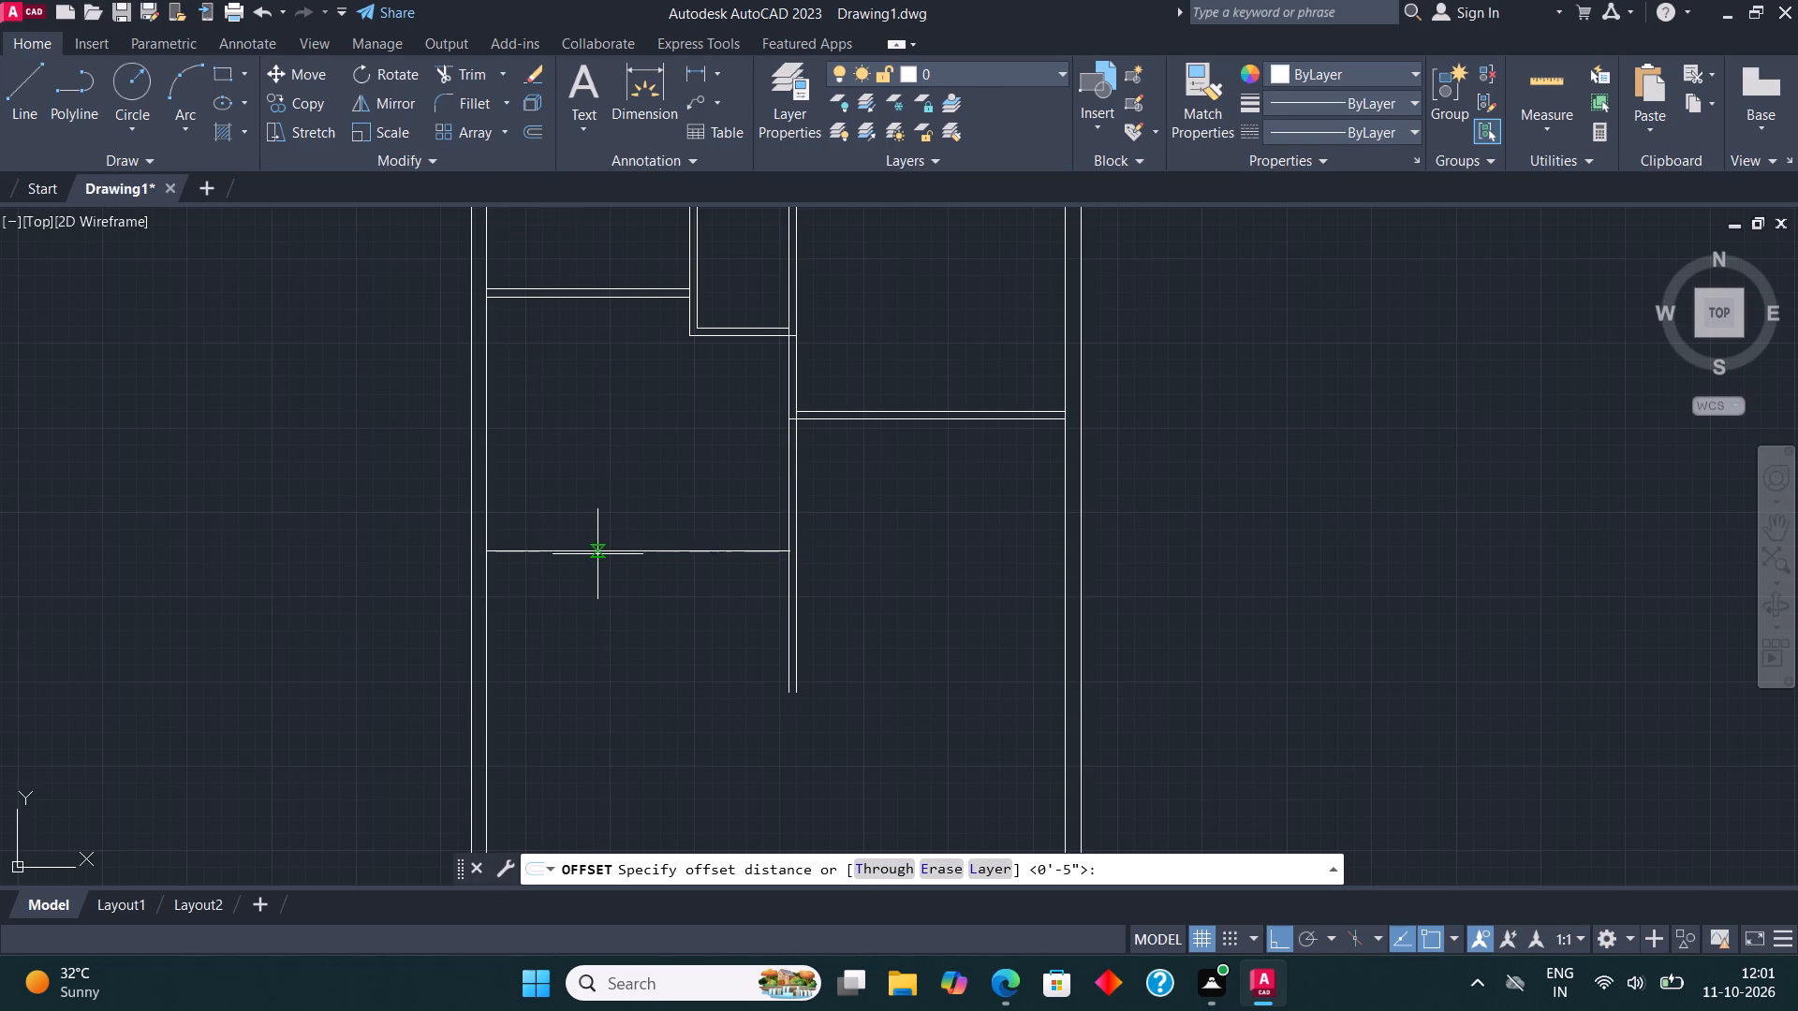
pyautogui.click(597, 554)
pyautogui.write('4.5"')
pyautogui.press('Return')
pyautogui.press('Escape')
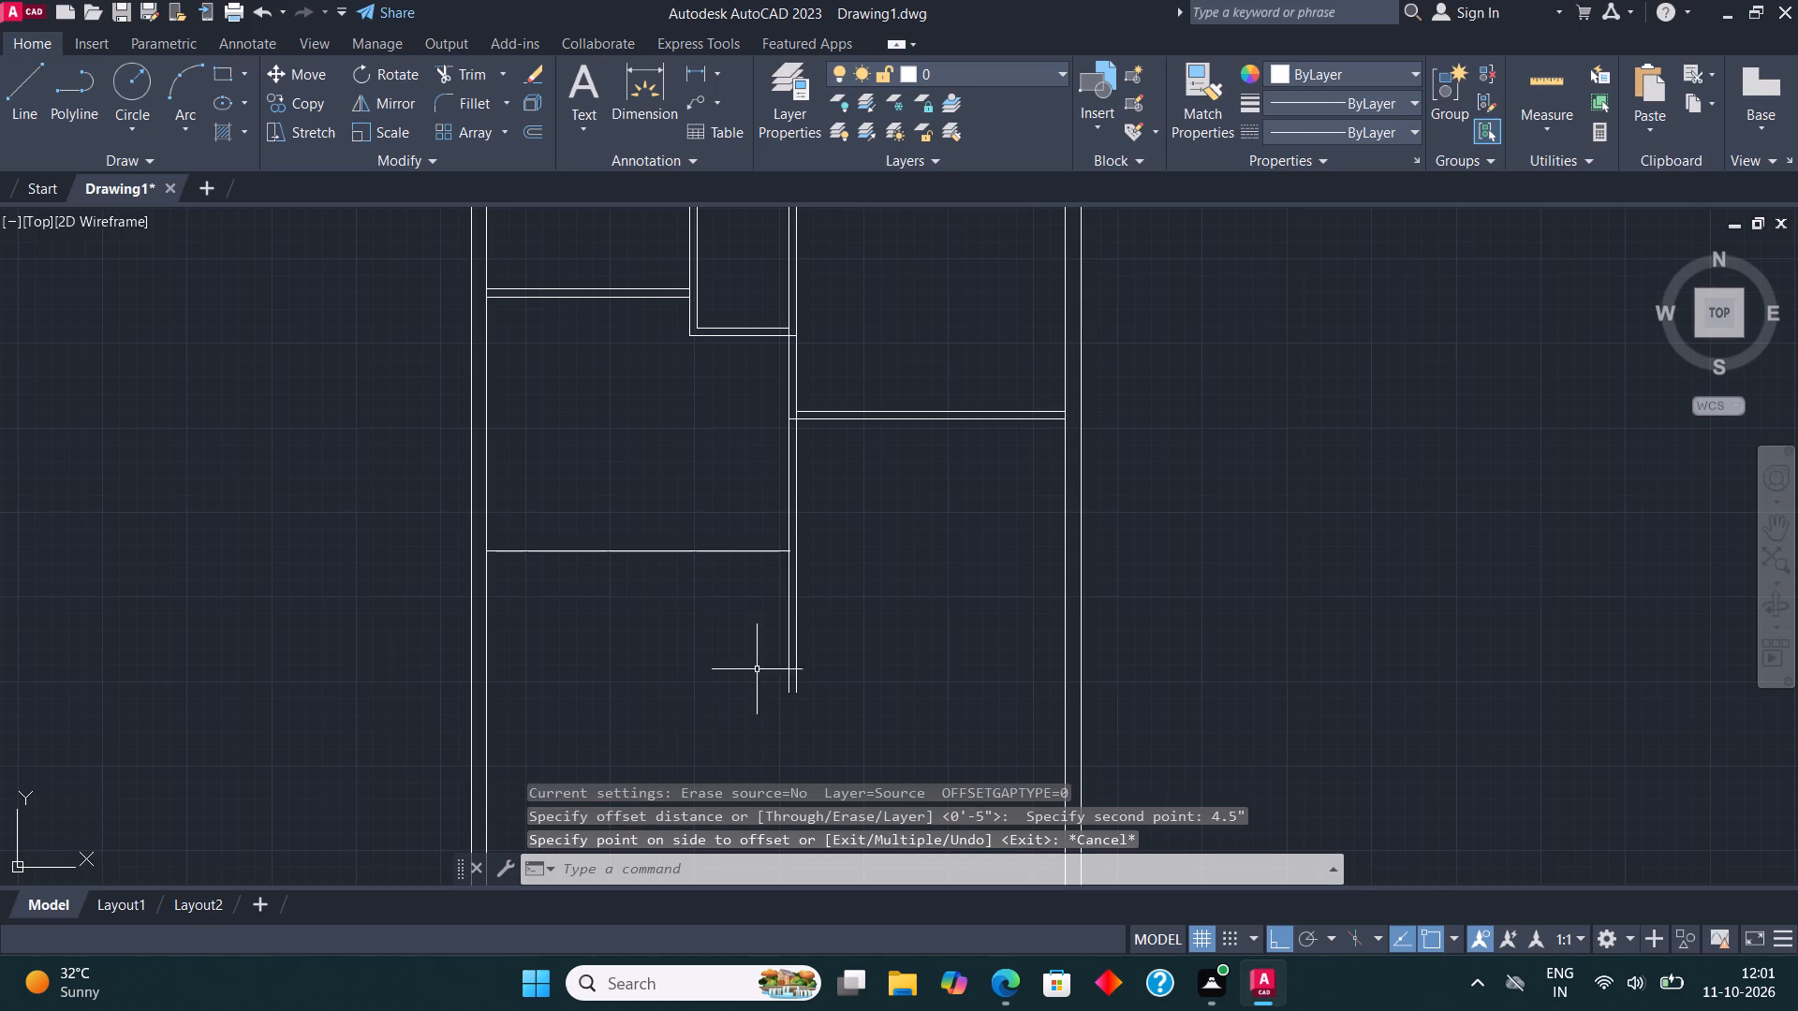
# Copy the second left-side room's bottom line 4.5" downward to form its partition wall.
pyautogui.moveTo(677, 583); pyautogui.dragTo(652, 545)
pyautogui.click(645, 537)
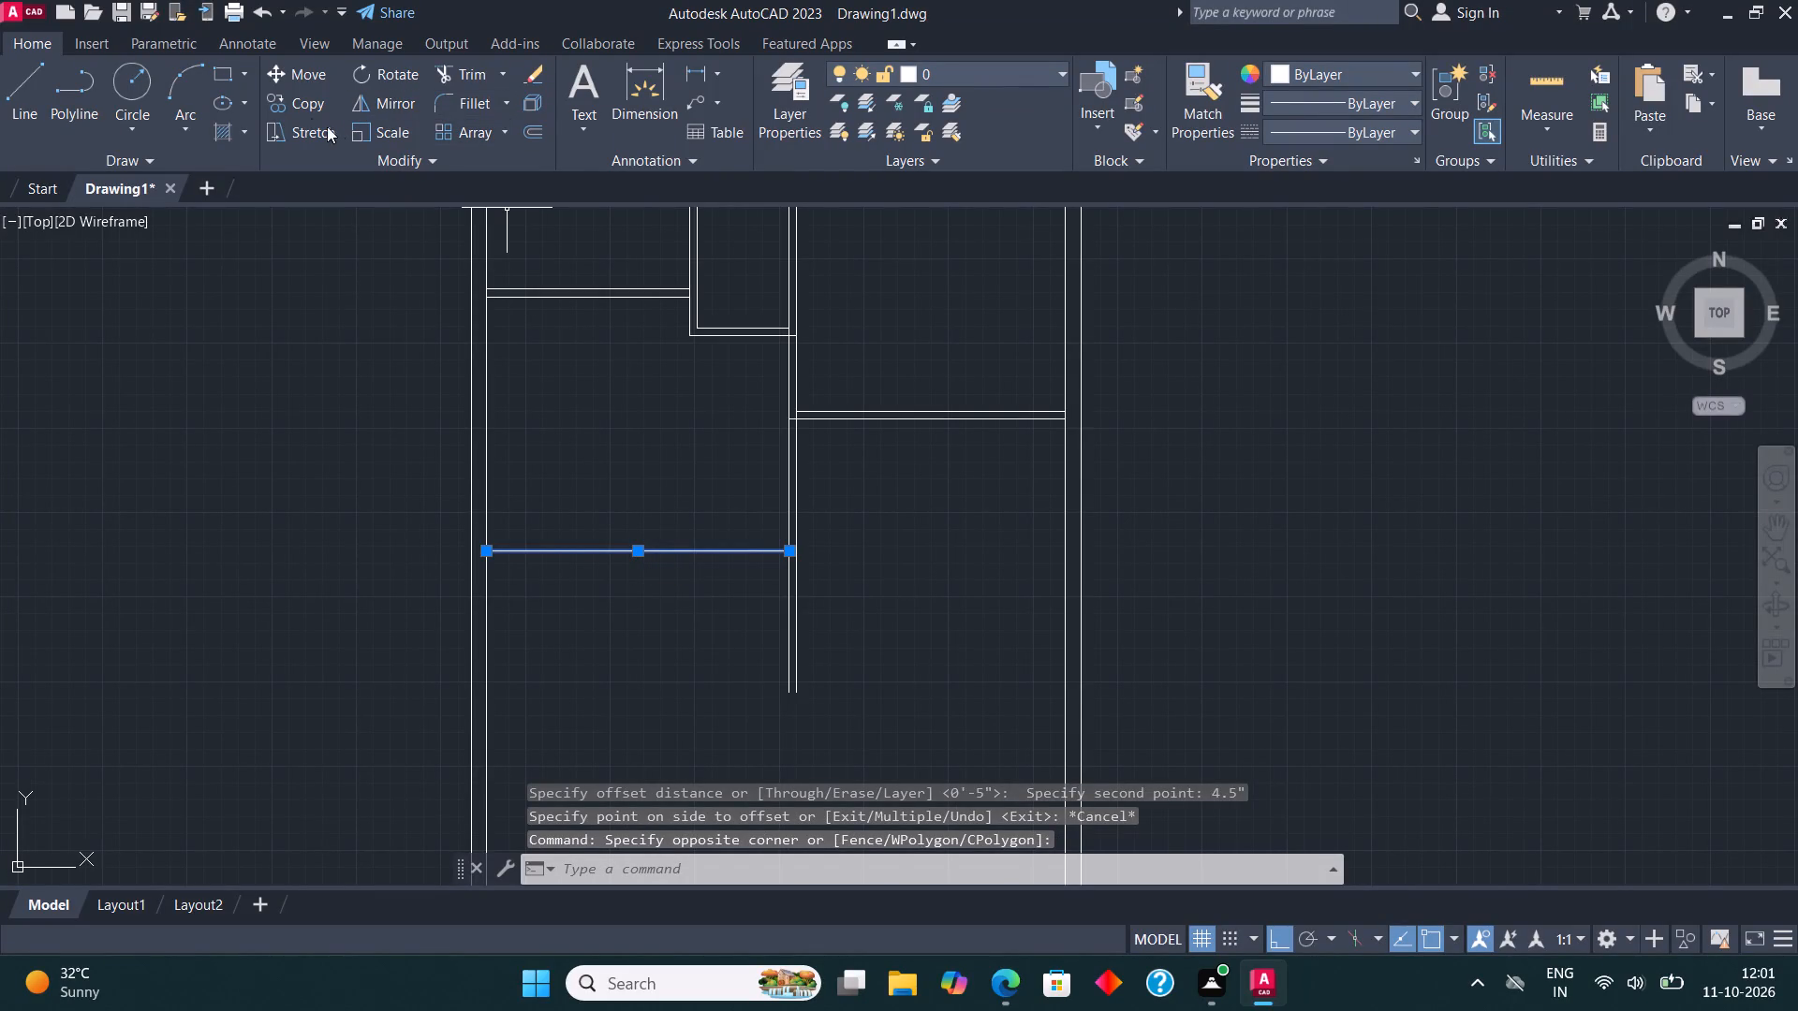
pyautogui.click(307, 111)
pyautogui.click(608, 552)
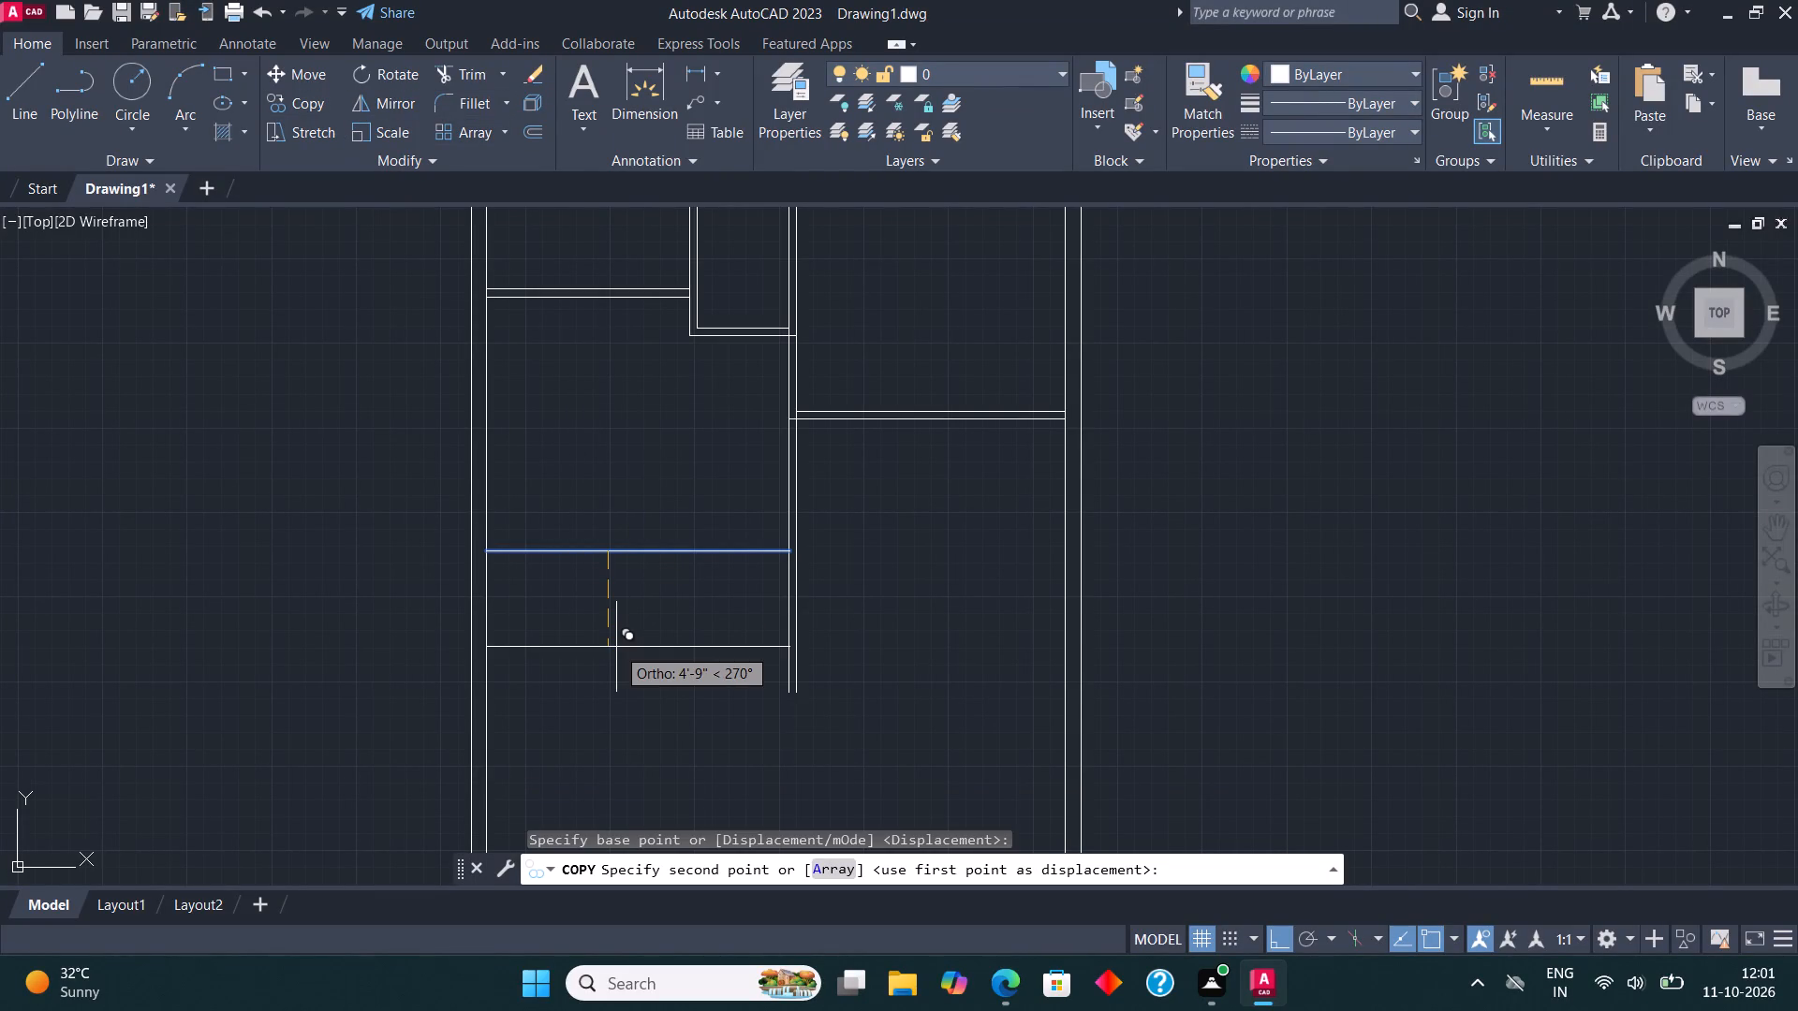
pyautogui.write('4.5"')
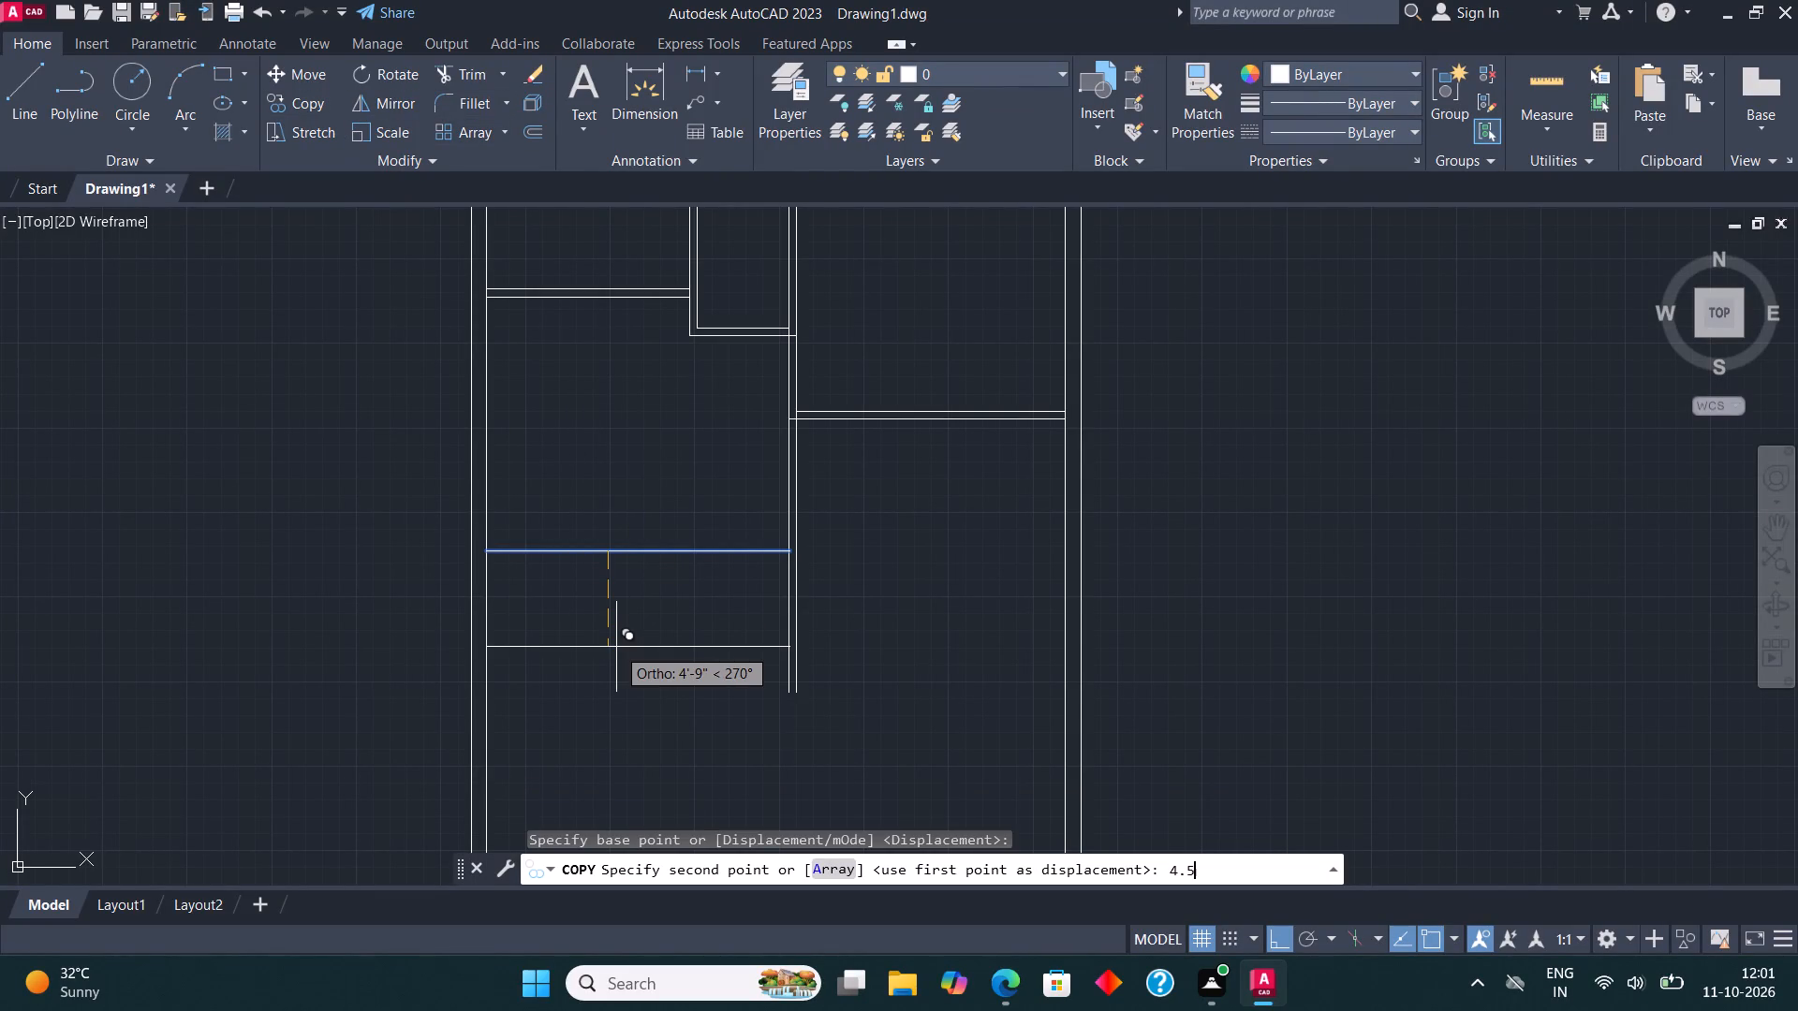
pyautogui.press('Return')
pyautogui.click(616, 647)
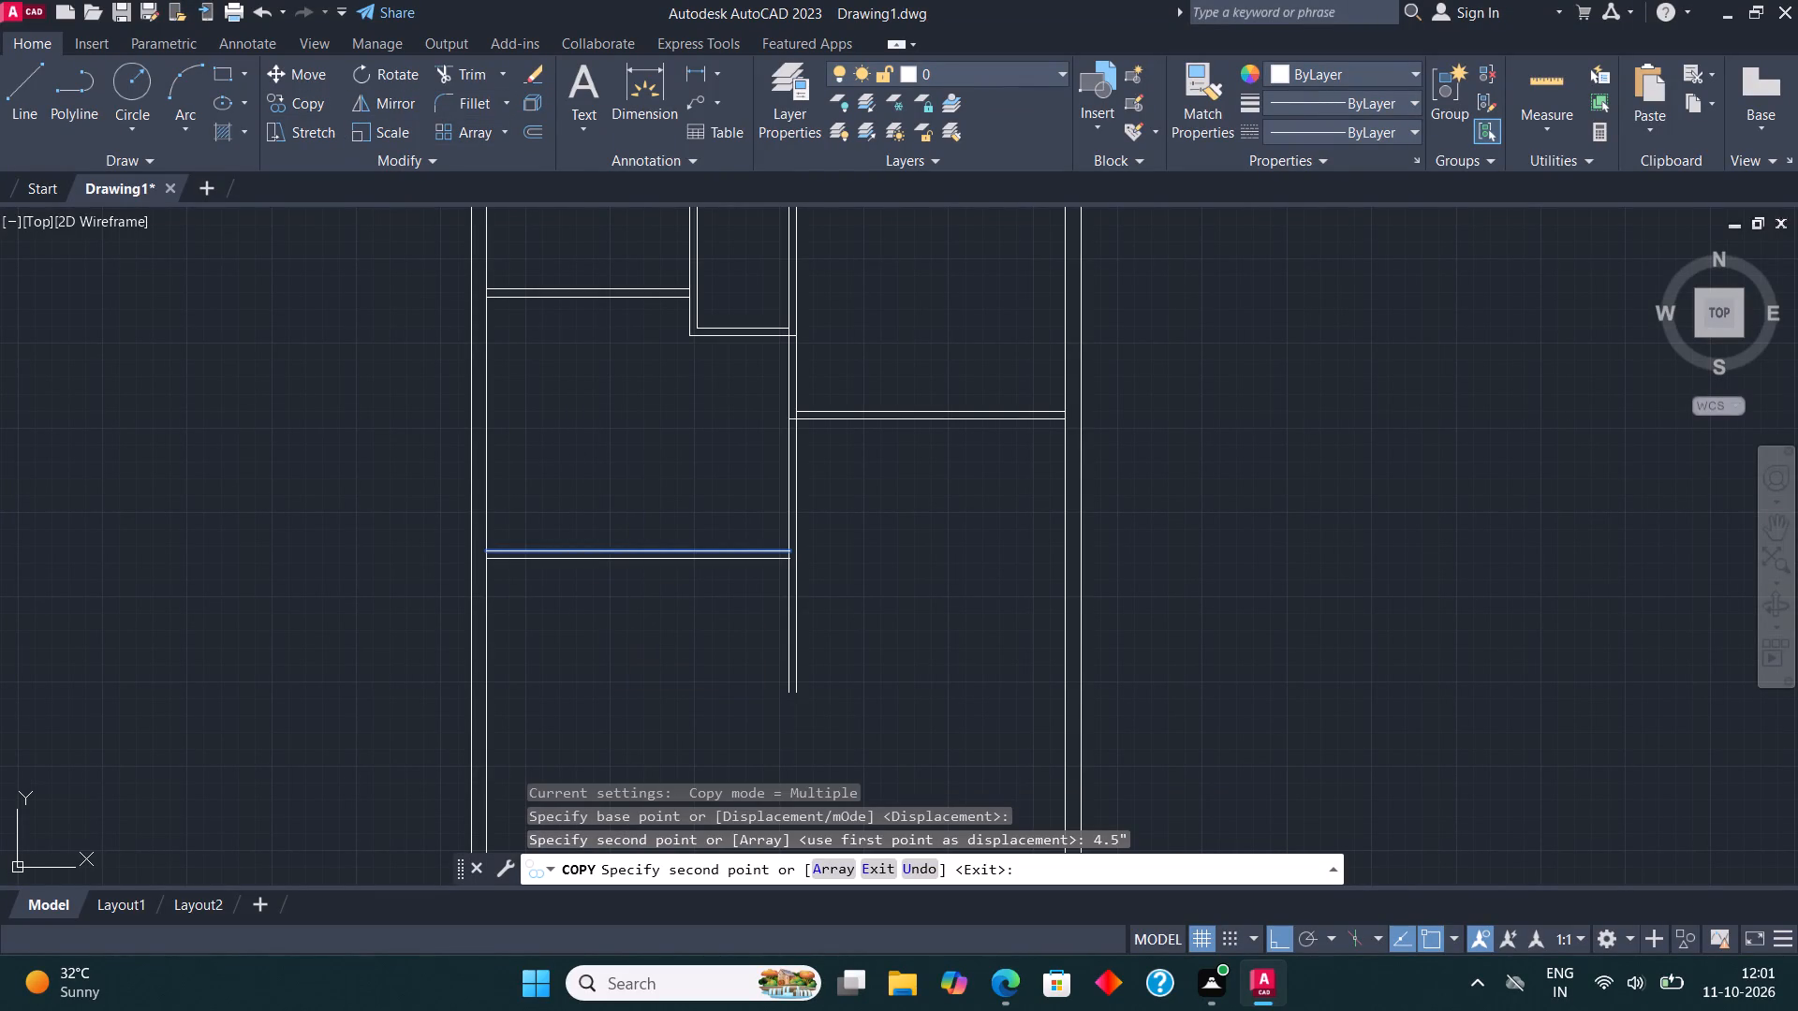
pyautogui.click(617, 602)
pyautogui.press('Escape')
# Erase the stray extra copy of the line below the new 4.5" partition.
pyautogui.click(617, 596)
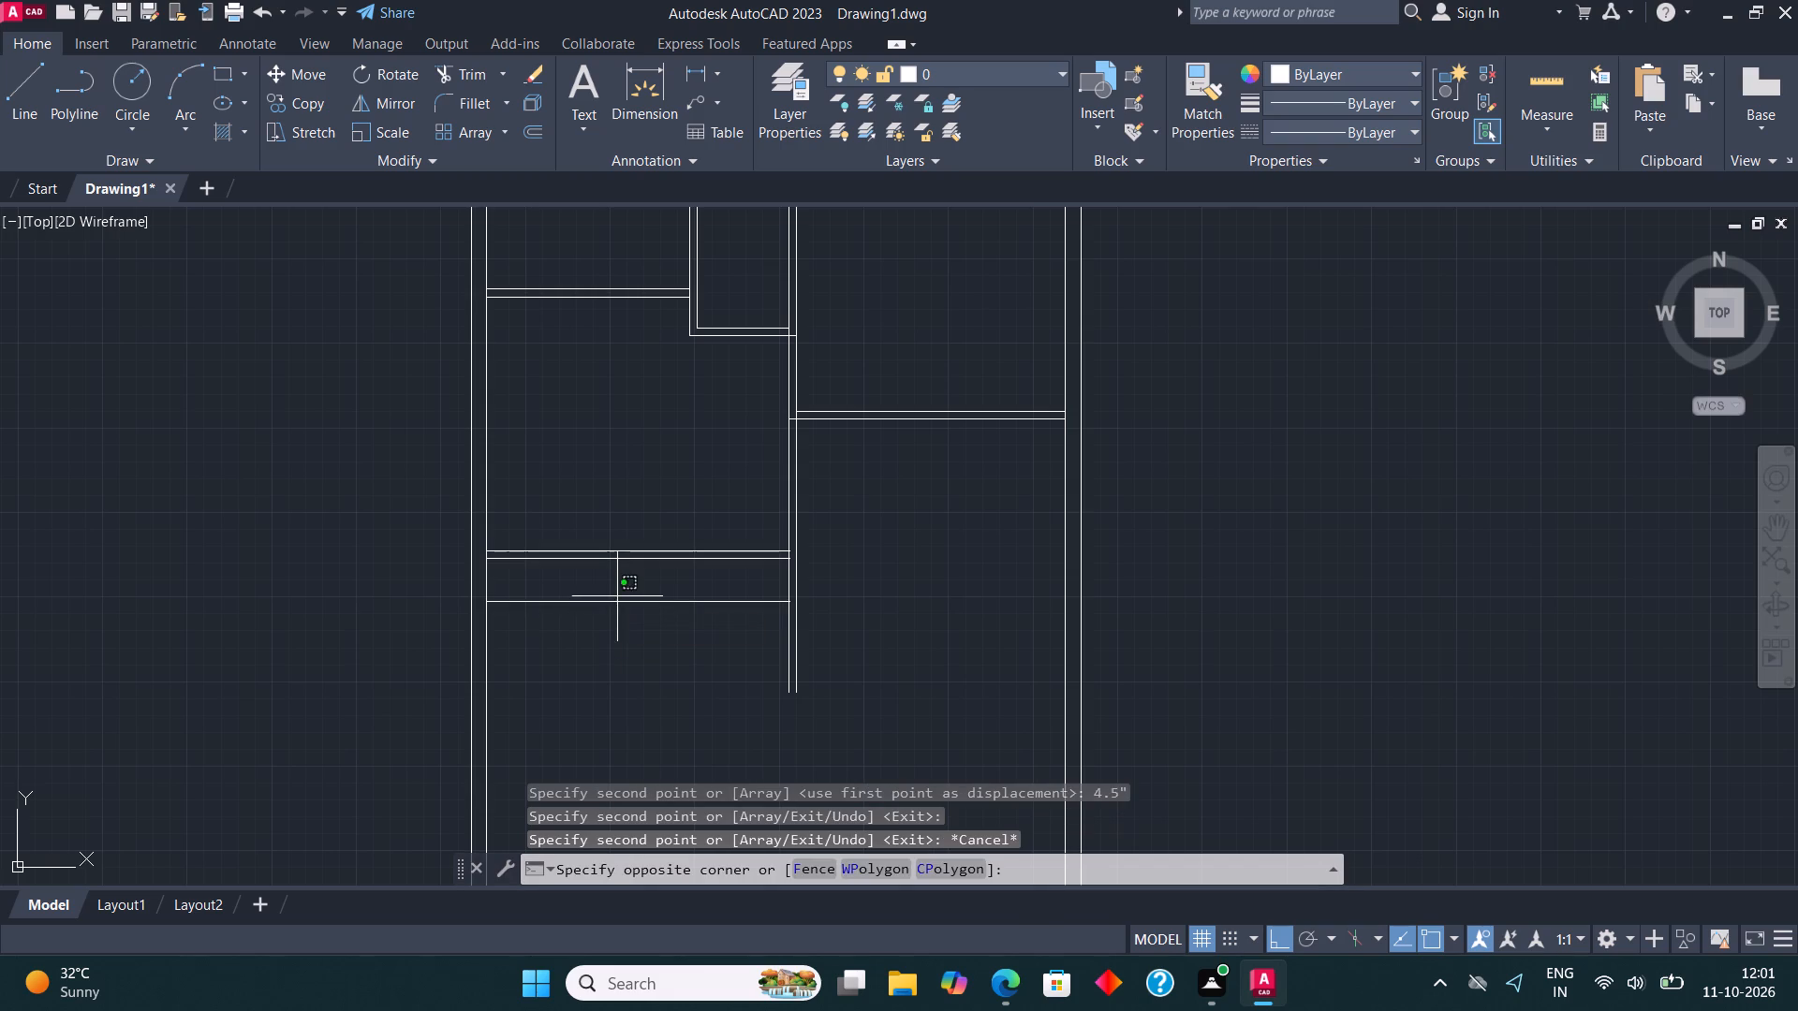
pyautogui.click(617, 615)
pyautogui.press('Delete')
# Draw the third left-side room's outline: 12' down the inner left wall from the new partition, then 15'1" to the right.
pyautogui.scroll(-1, 682, 567)
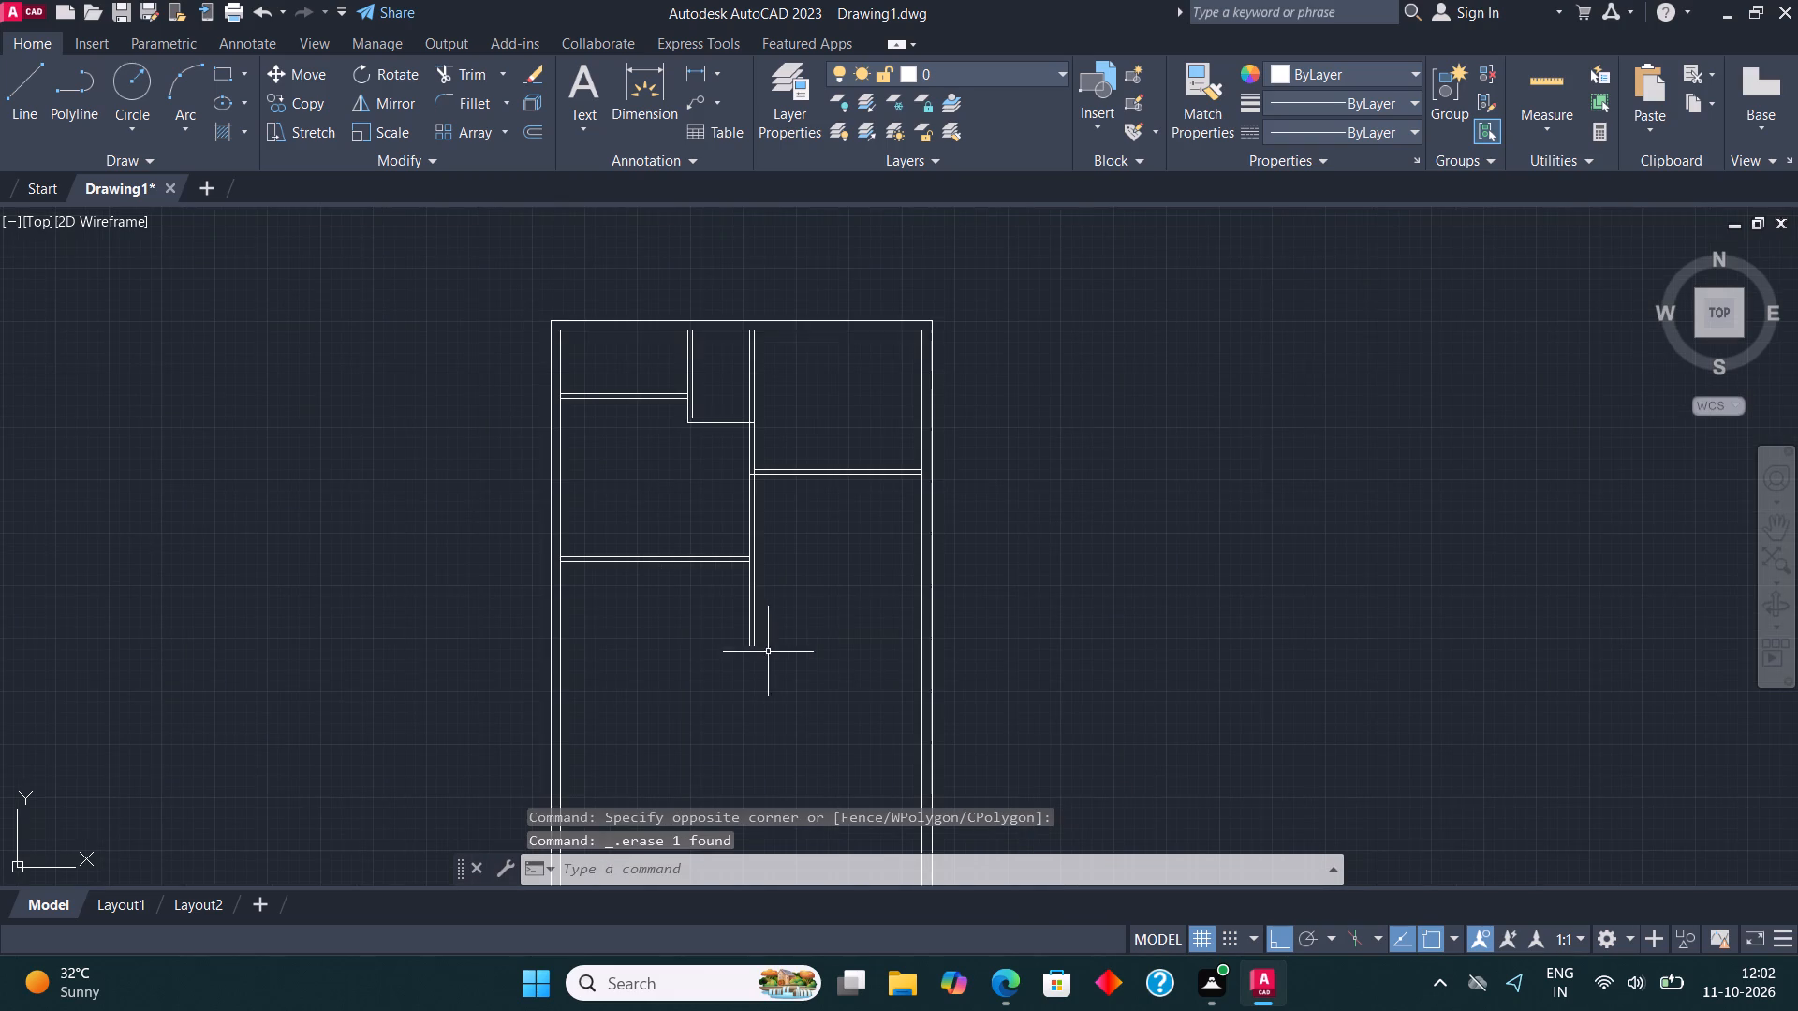
pyautogui.moveTo(764, 548); pyautogui.dragTo(825, 529, button='middle')
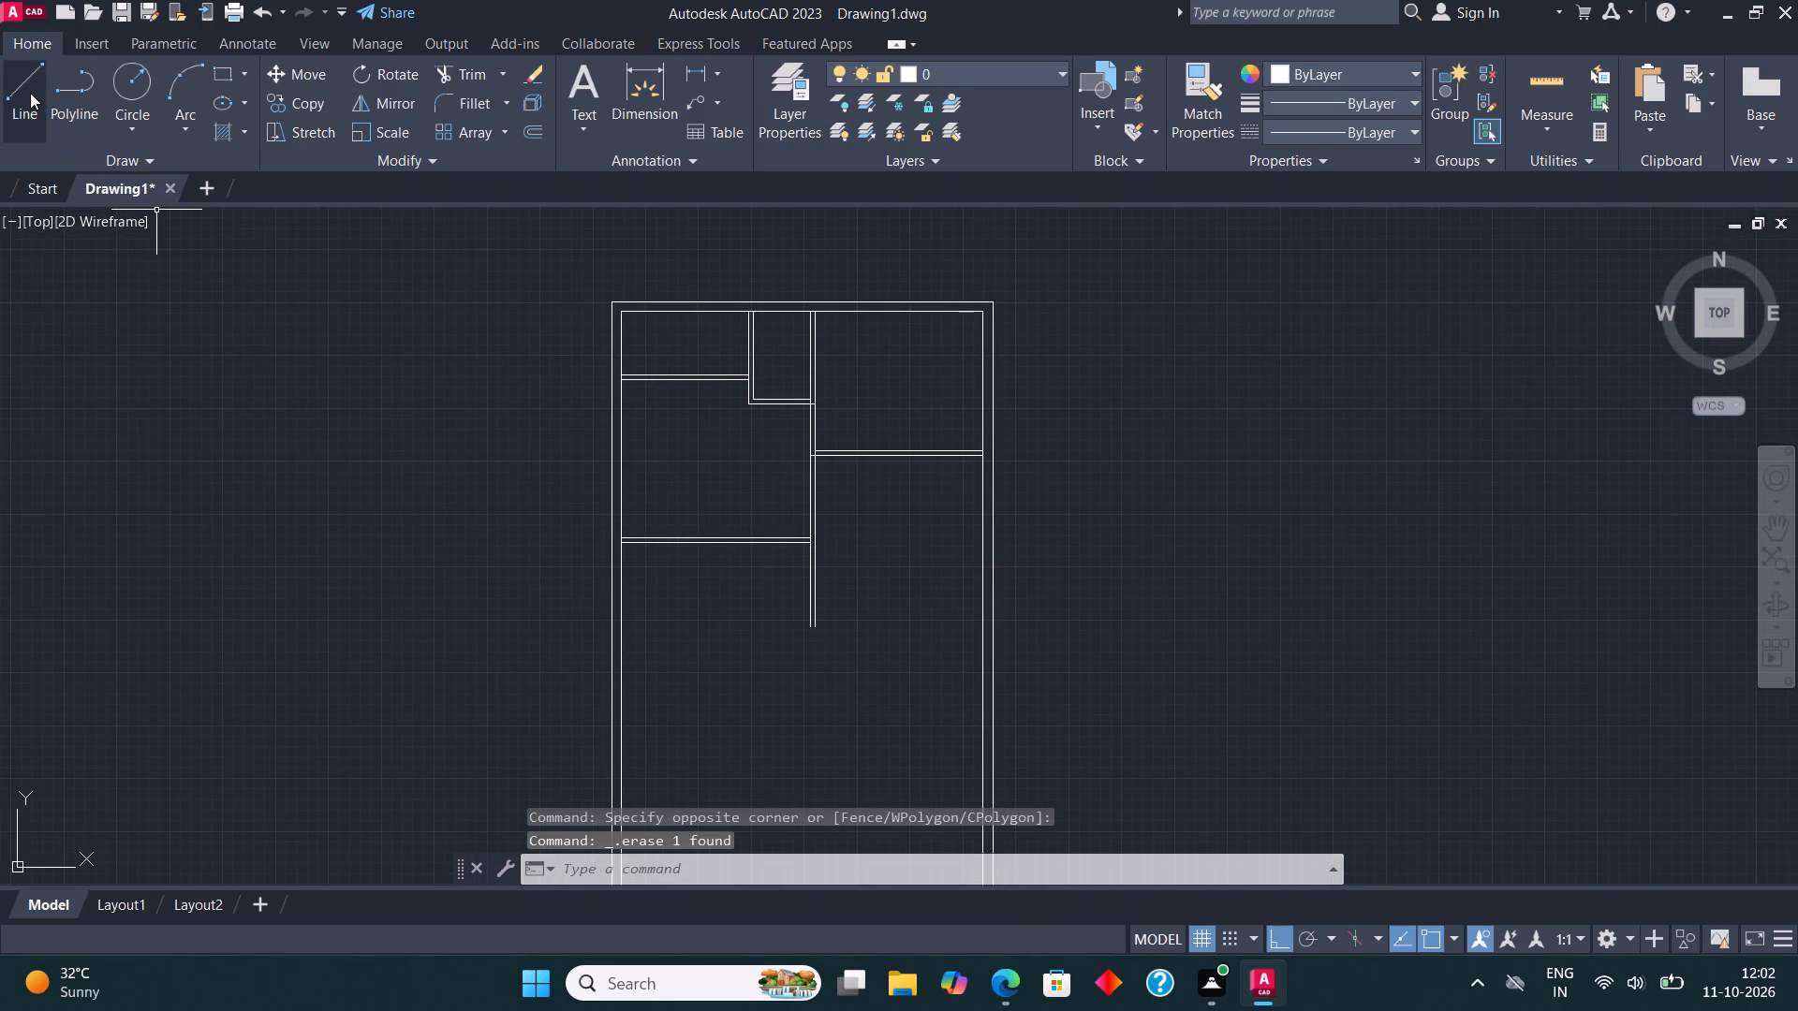
pyautogui.click(30, 93)
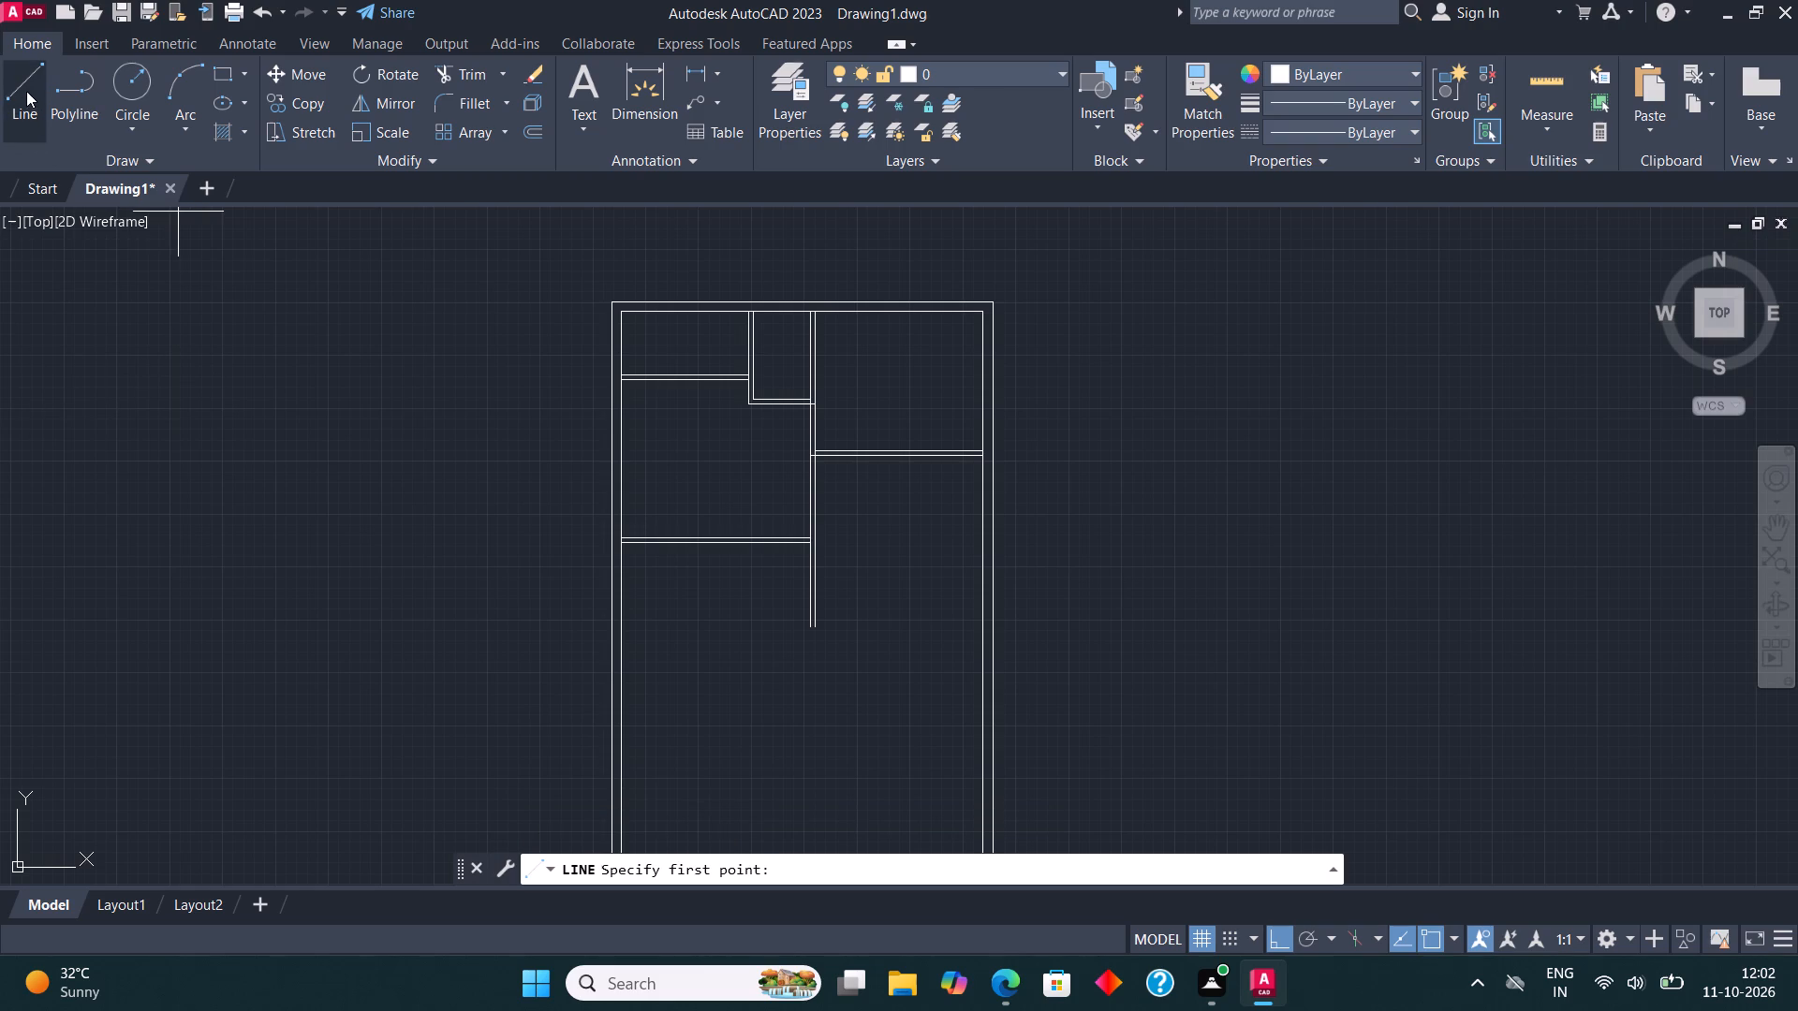
pyautogui.click(22, 86)
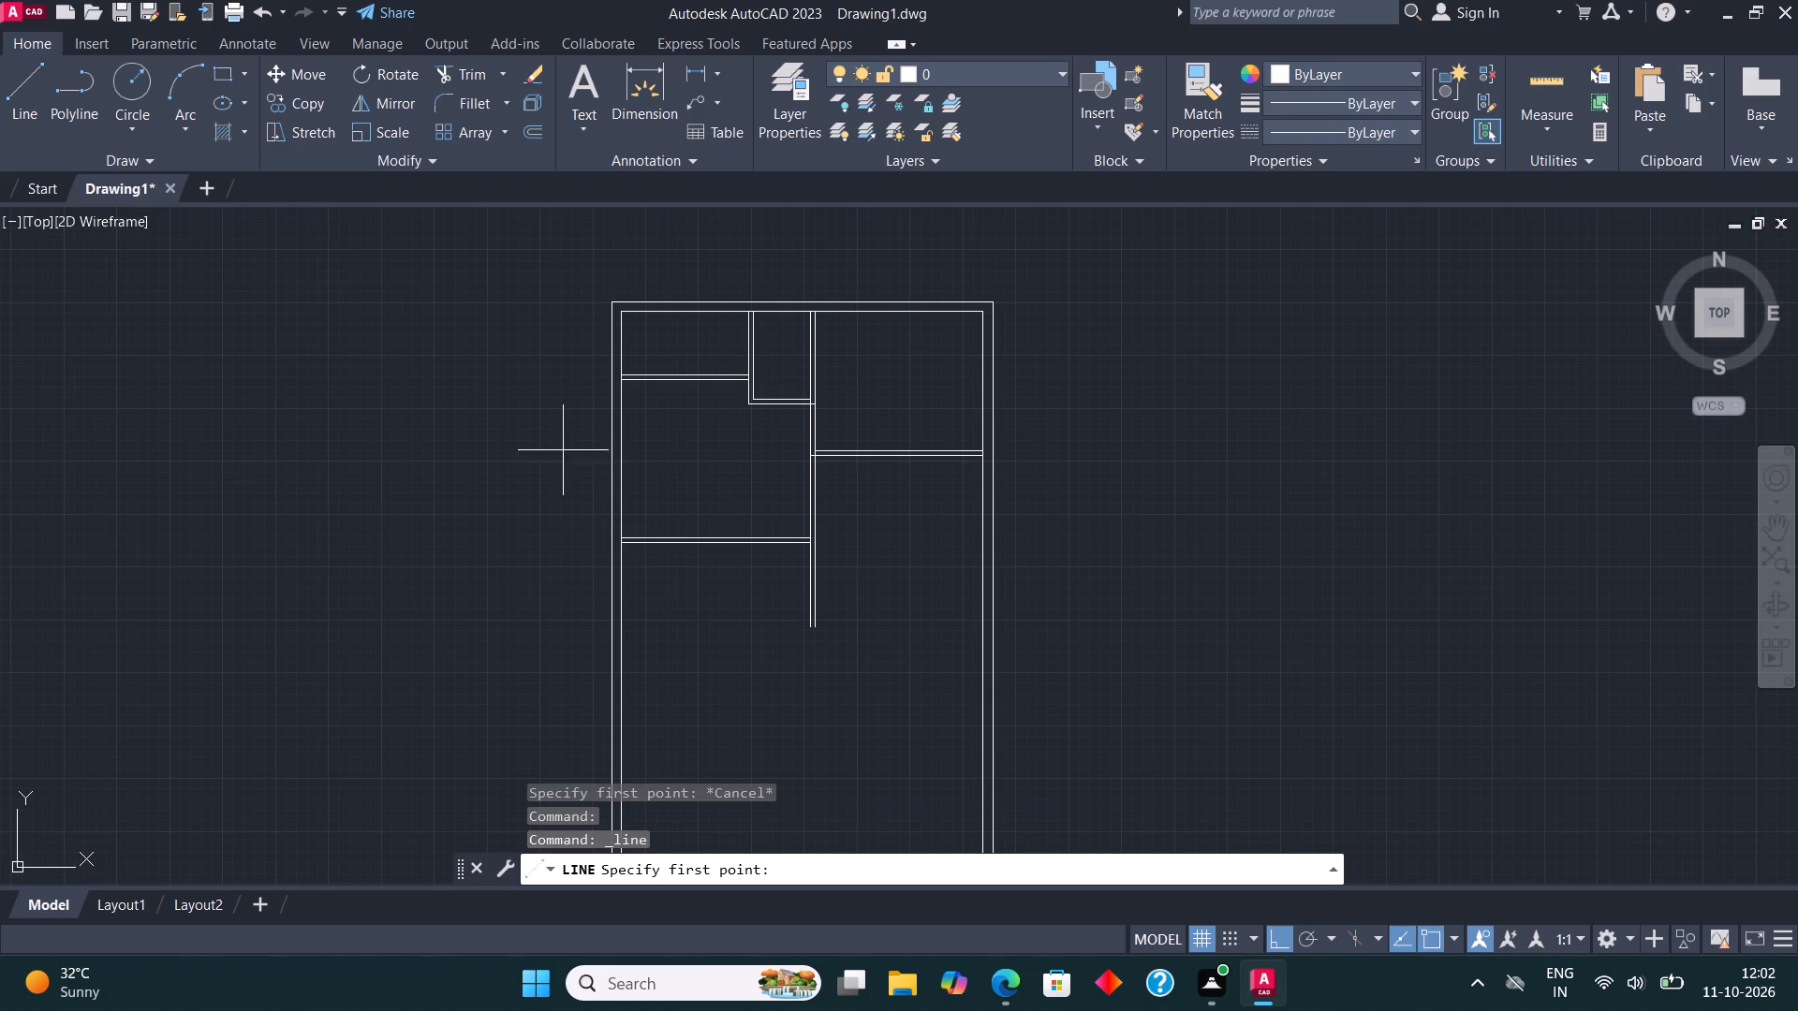
pyautogui.scroll(1, 591, 547)
pyautogui.click(639, 539)
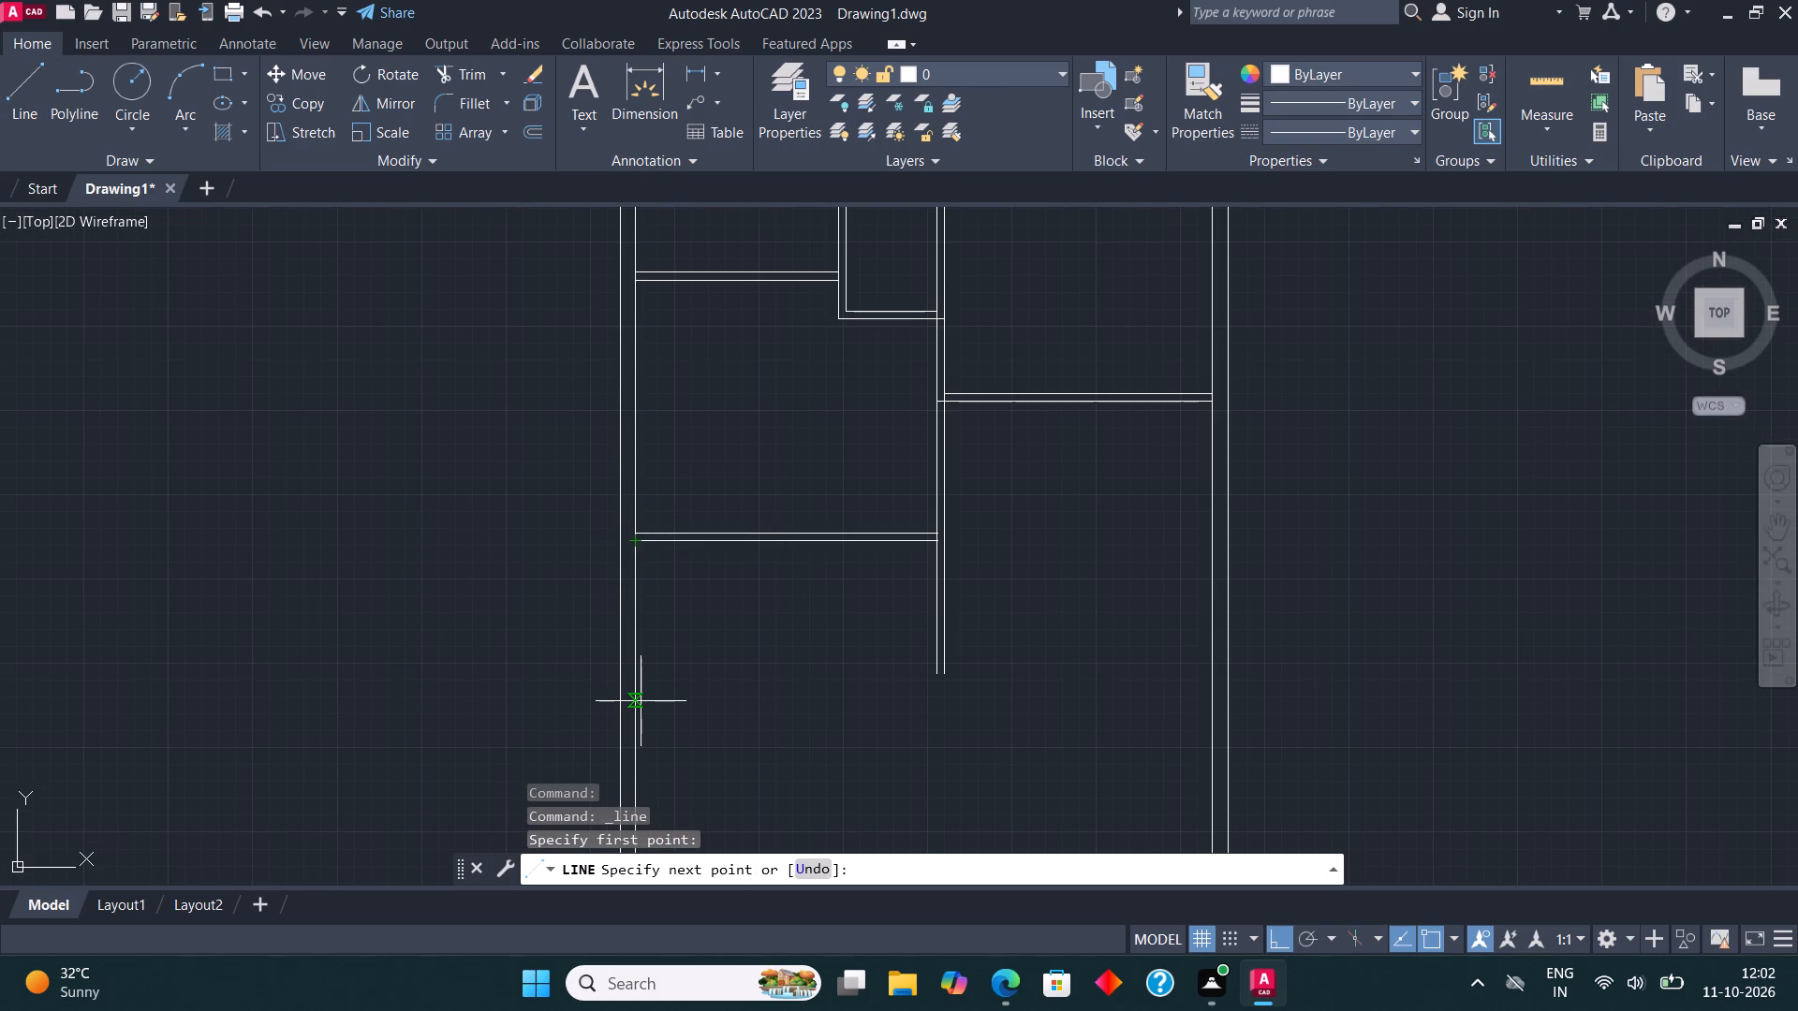
pyautogui.write("12'")
pyautogui.press('Return')
pyautogui.scroll(-2, 662, 701)
pyautogui.scroll(1, 730, 729)
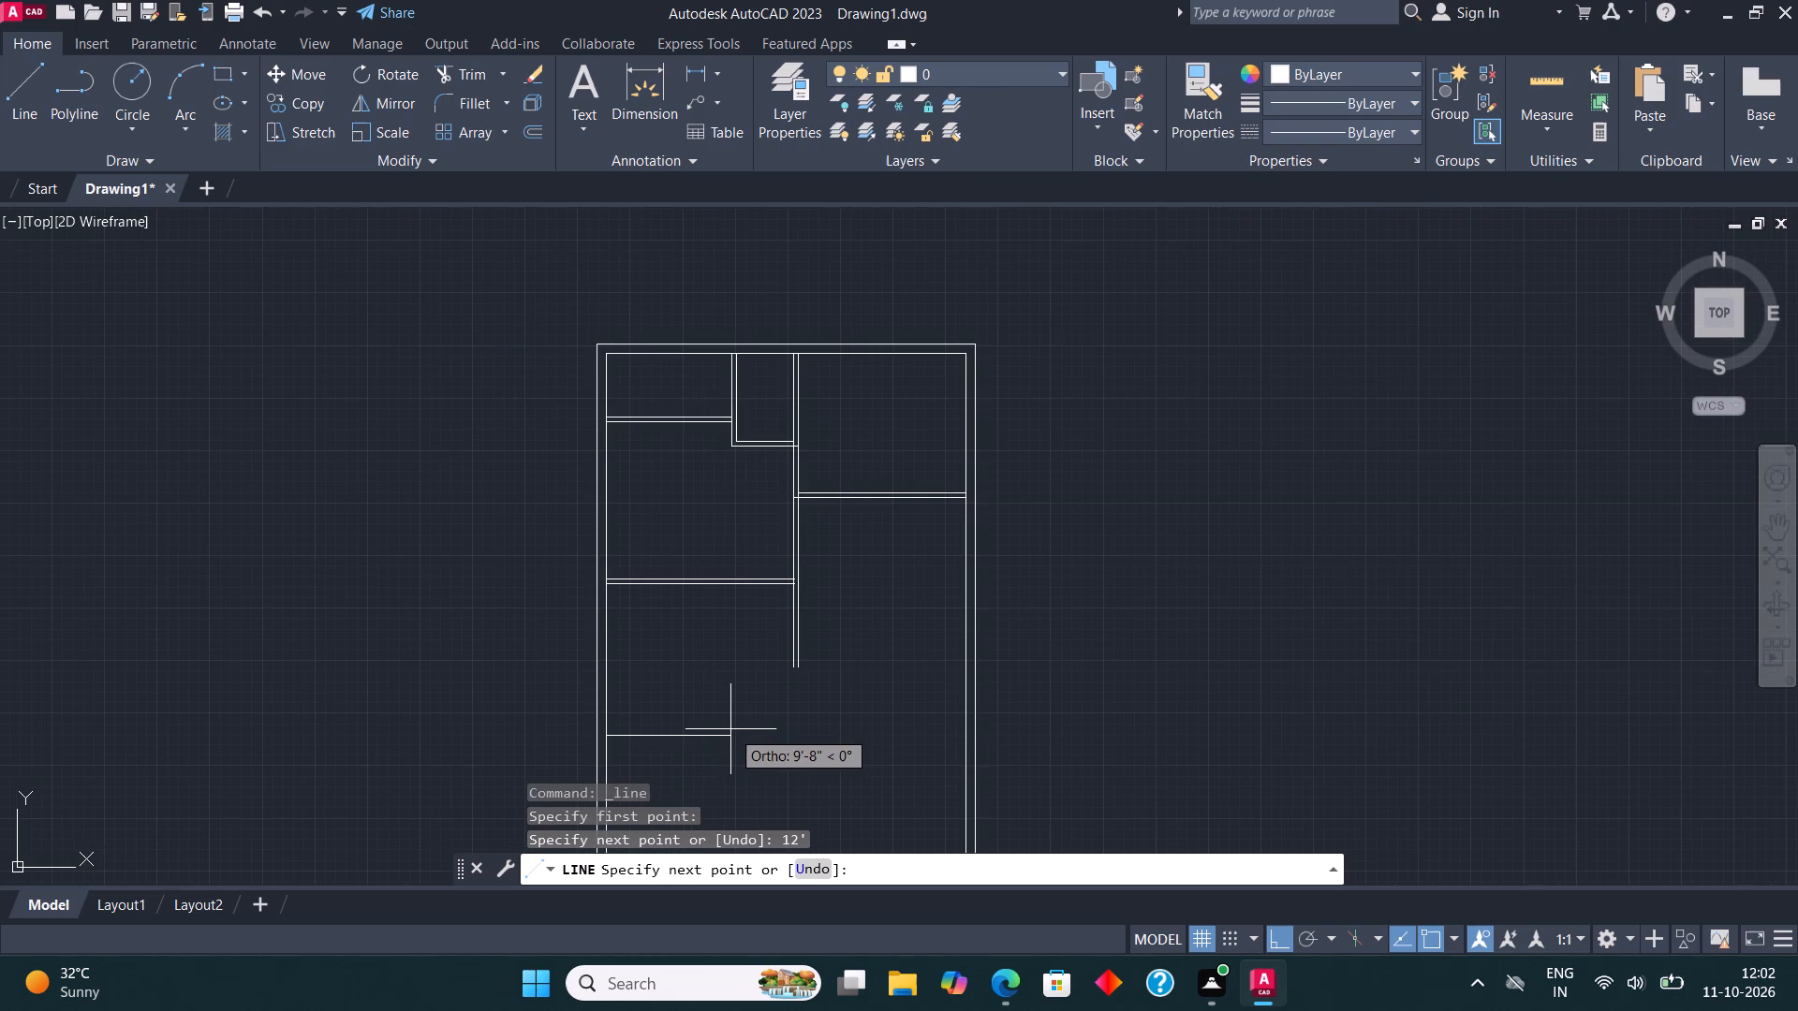
pyautogui.write("15'")
pyautogui.write('1"')
pyautogui.press('Return')
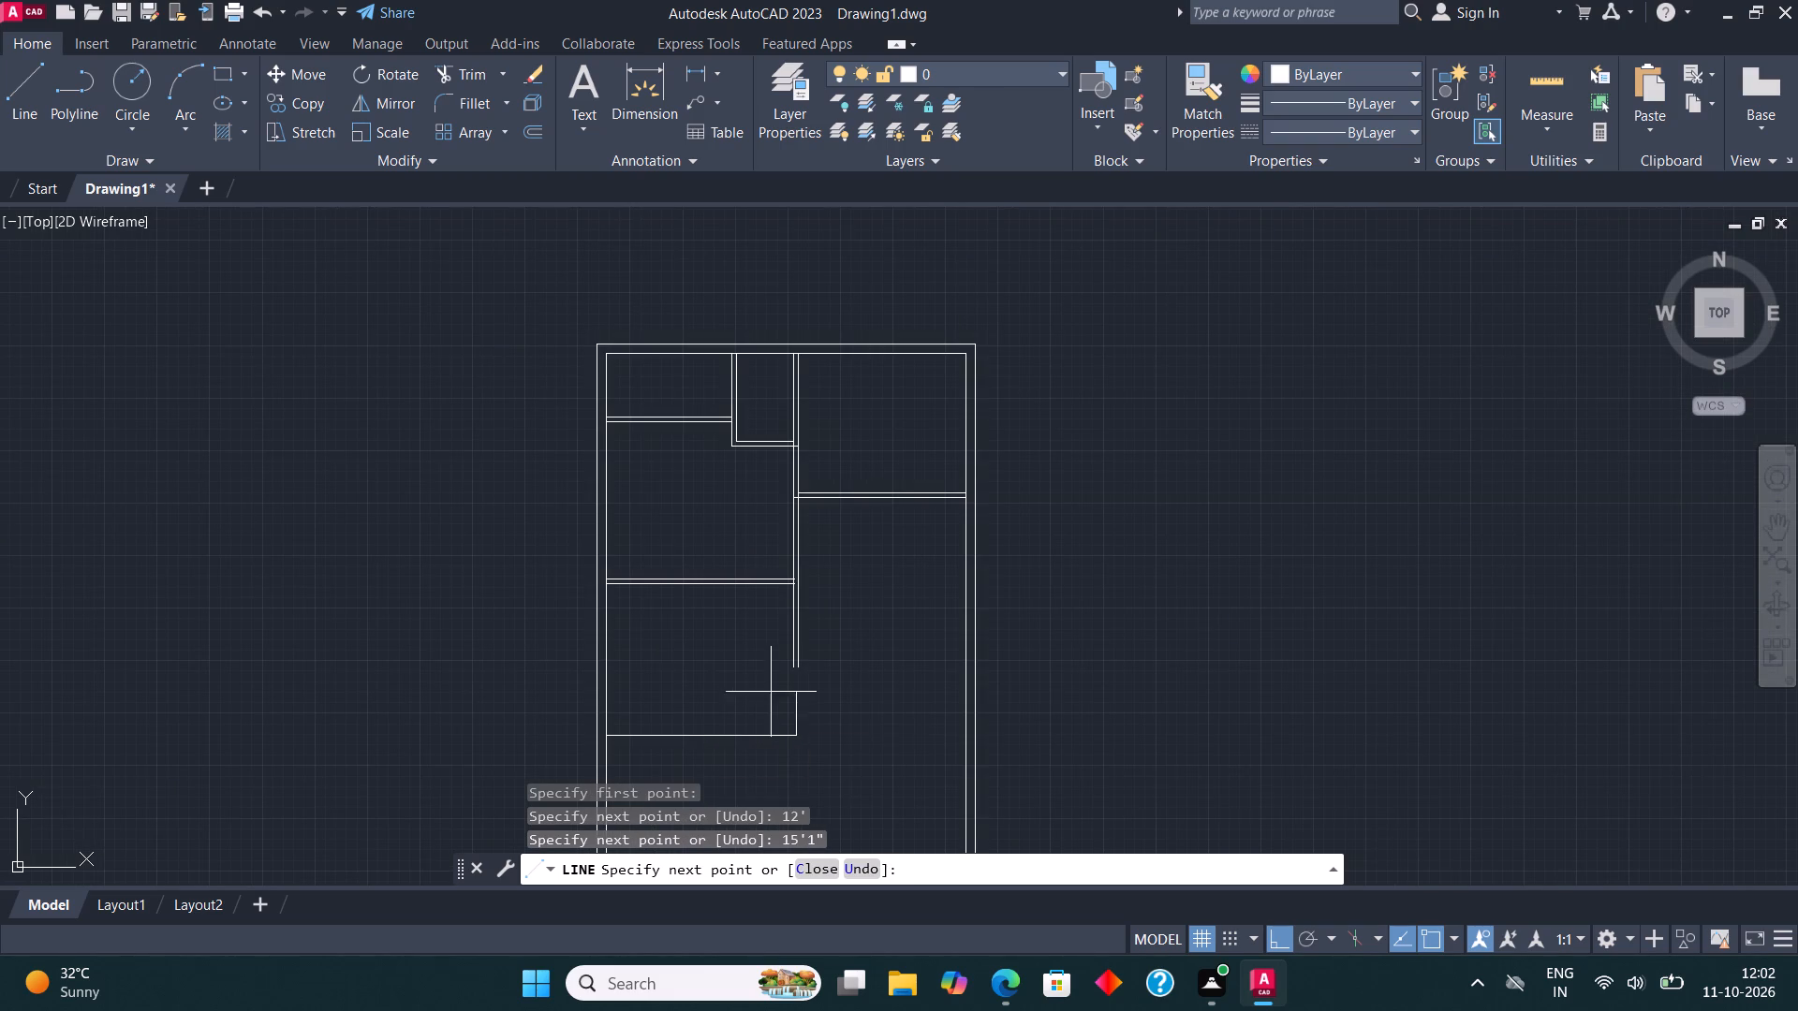
pyautogui.moveTo(842, 632); pyautogui.dragTo(859, 580, button='middle')
pyautogui.scroll(2, 794, 712)
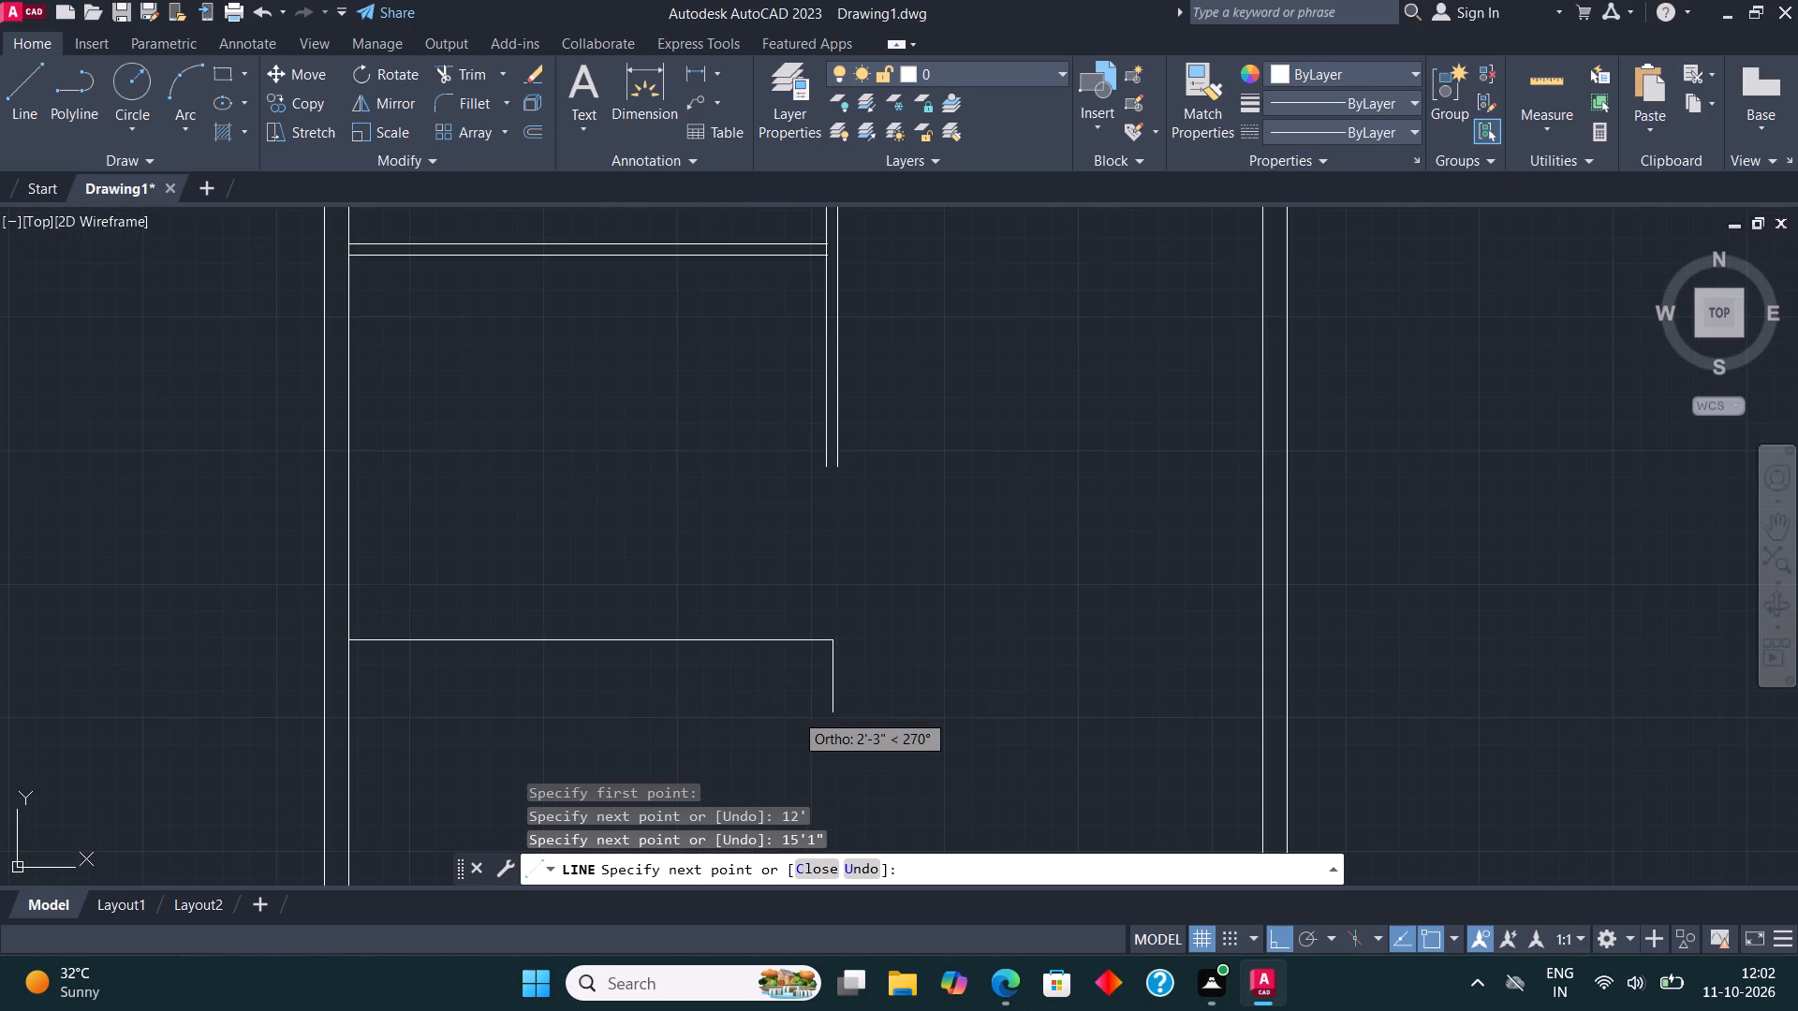
pyautogui.press('Escape')
# Extend the central partition's left side with a vertical line from its lower end to just past the third room's bottom line.
pyautogui.click(25, 88)
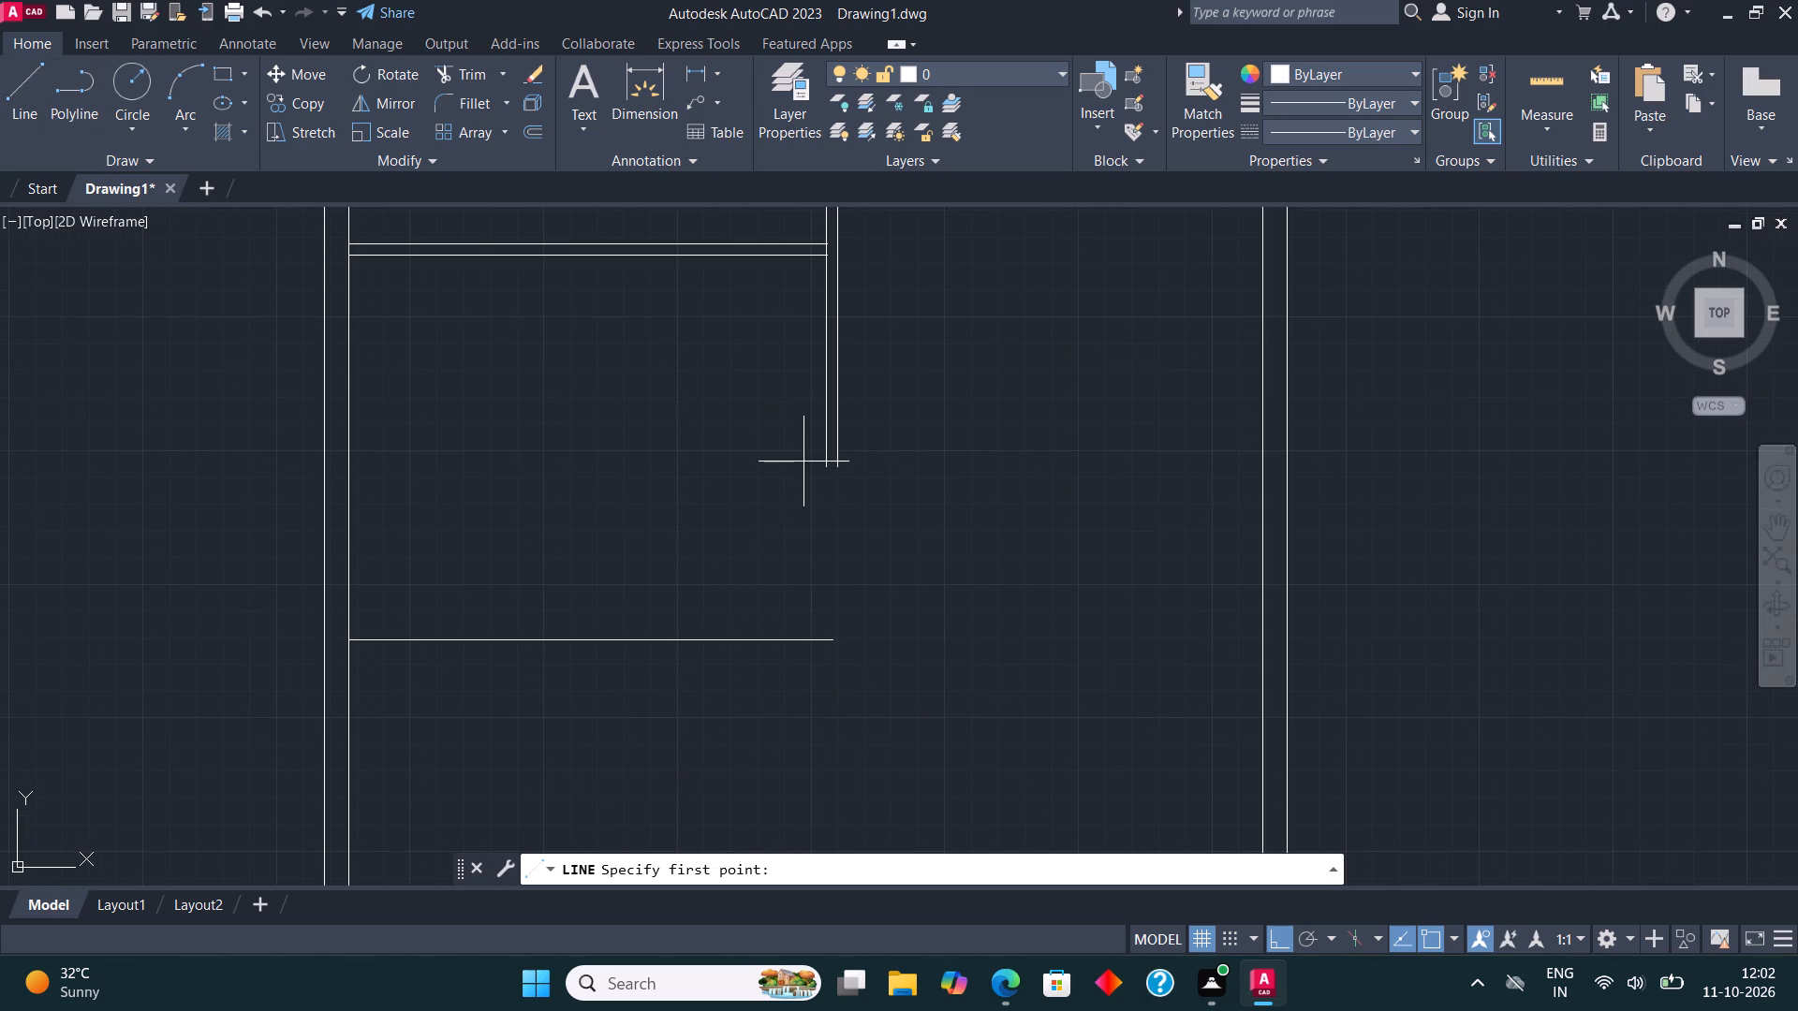
pyautogui.click(819, 472)
pyautogui.click(822, 678)
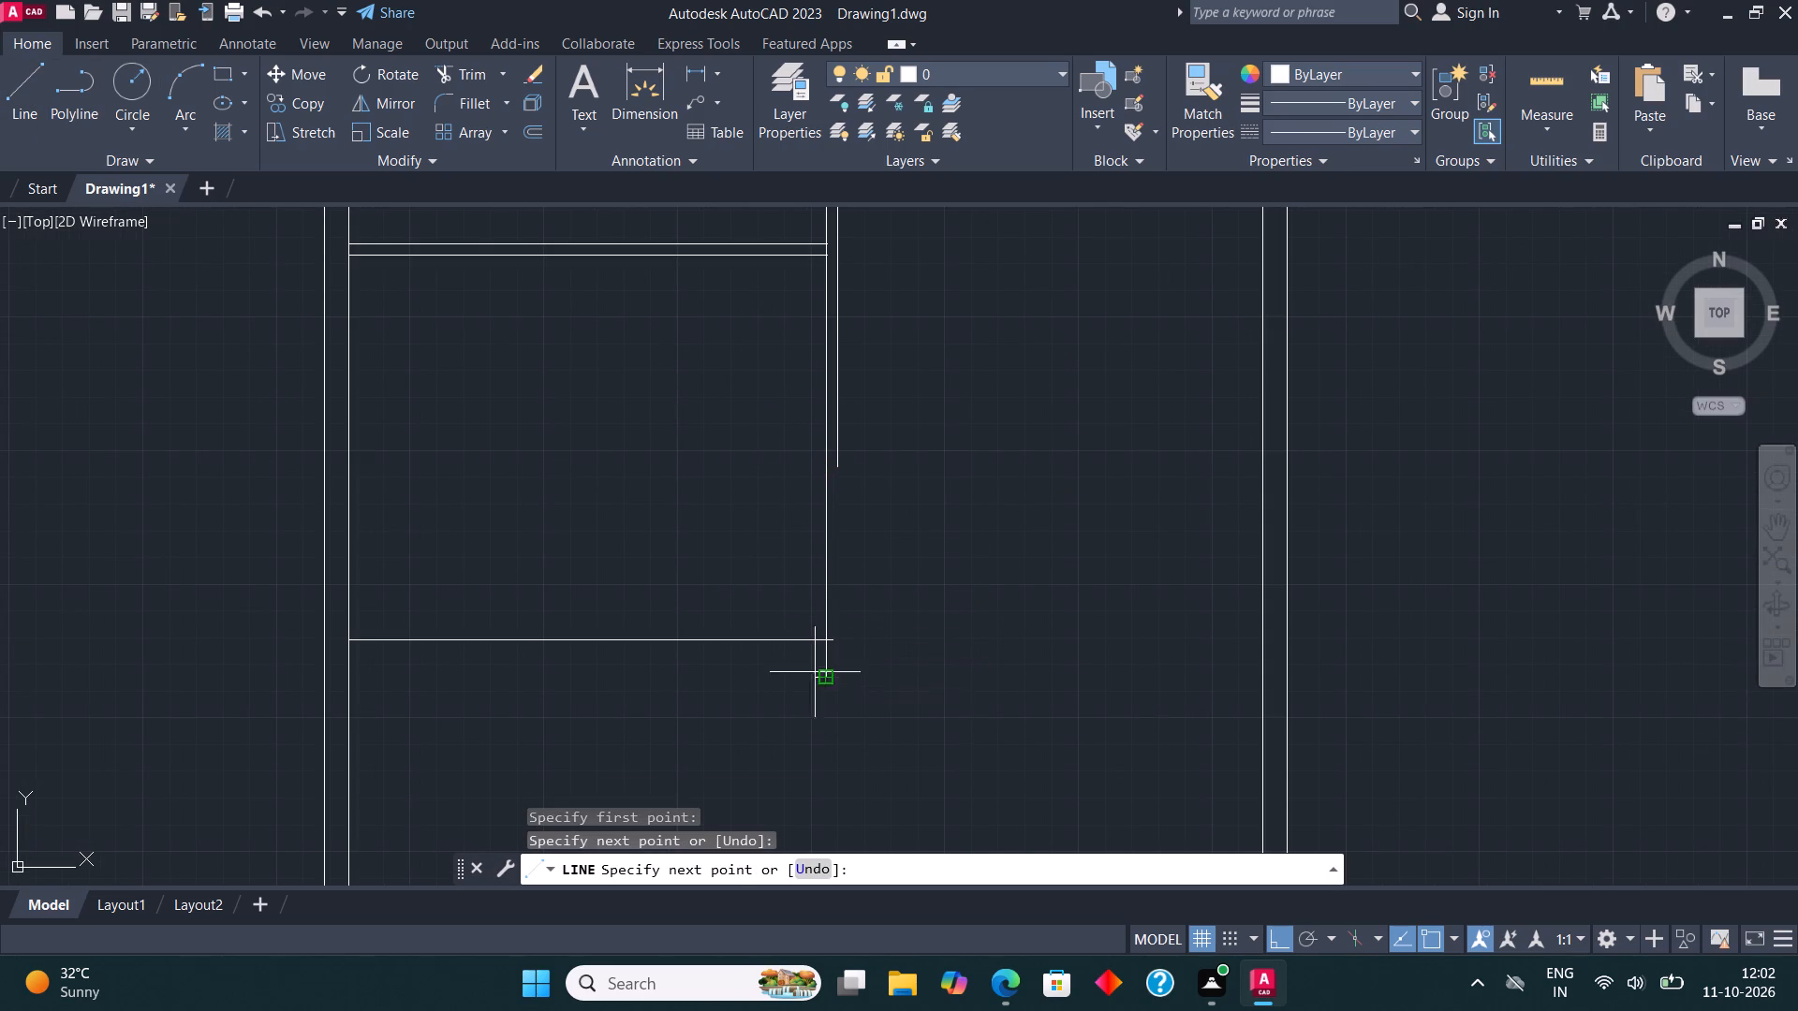
pyautogui.press('Escape')
# Offset the third left-side room's bottom line 4.5" downward to form its partition wall.
pyautogui.moveTo(651, 652); pyautogui.dragTo(615, 605)
pyautogui.click(597, 592)
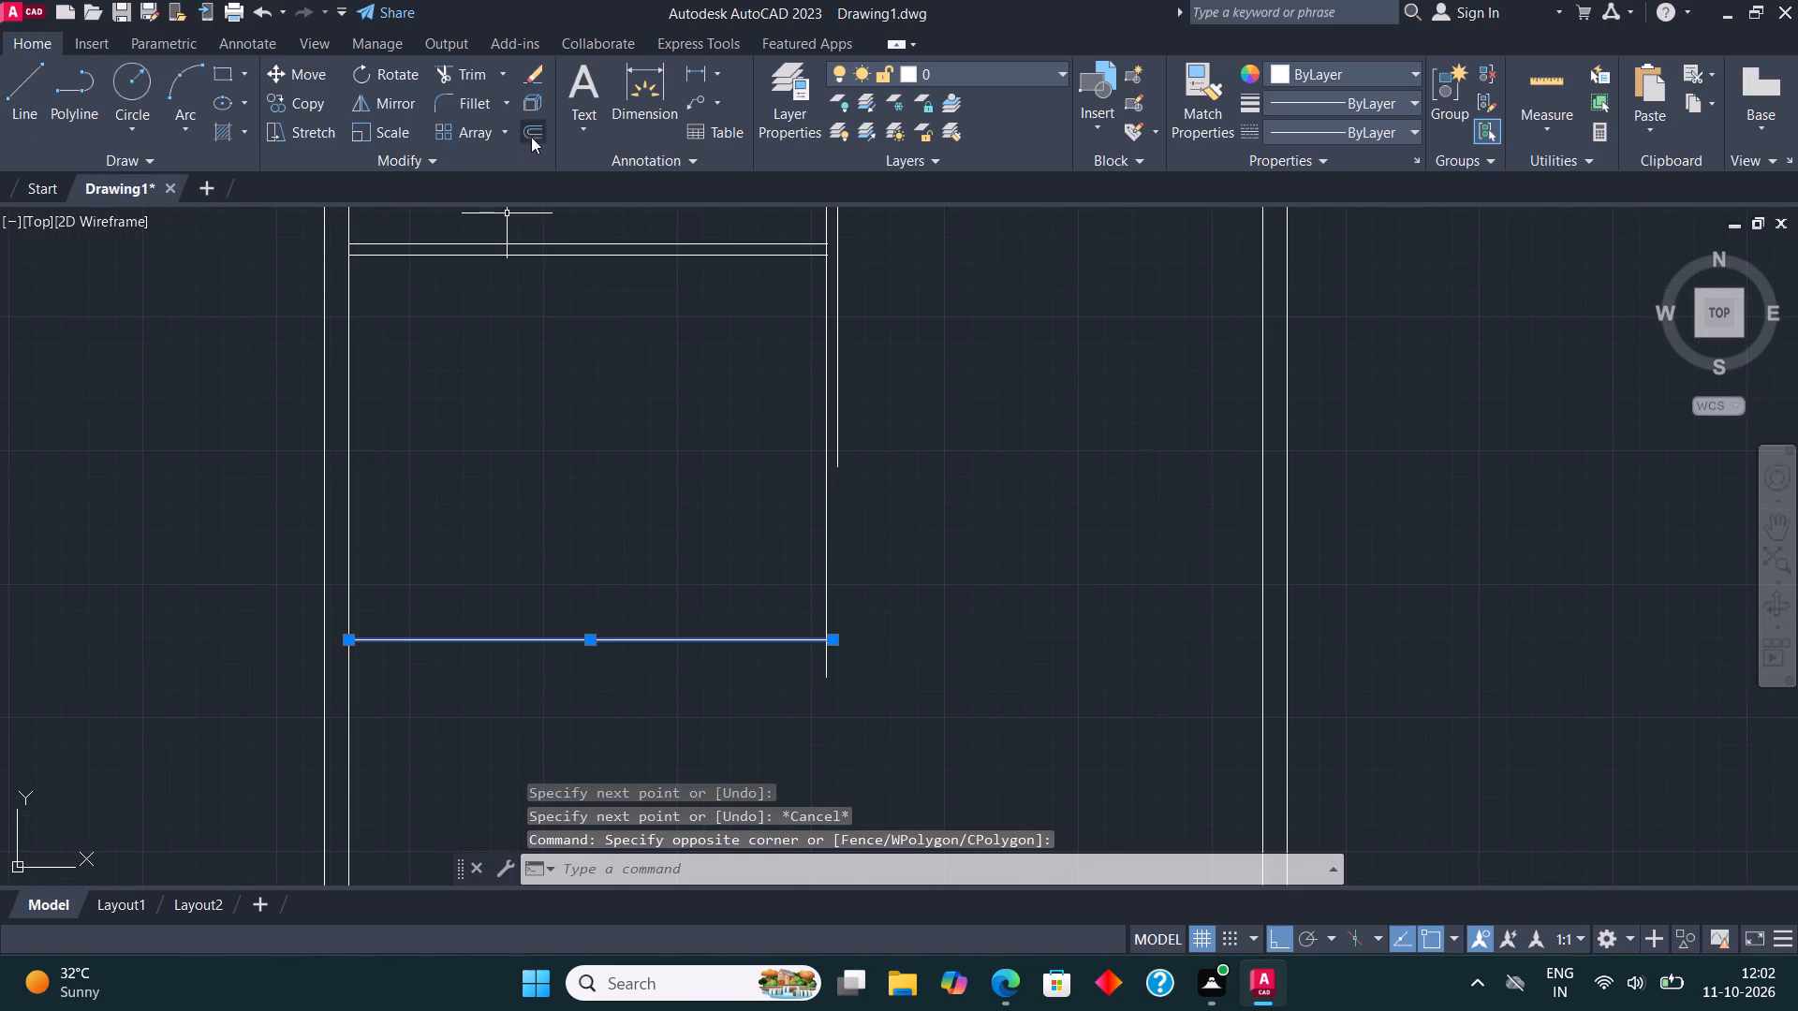
pyautogui.click(538, 128)
pyautogui.click(554, 645)
pyautogui.write('4.5"')
pyautogui.press('Return')
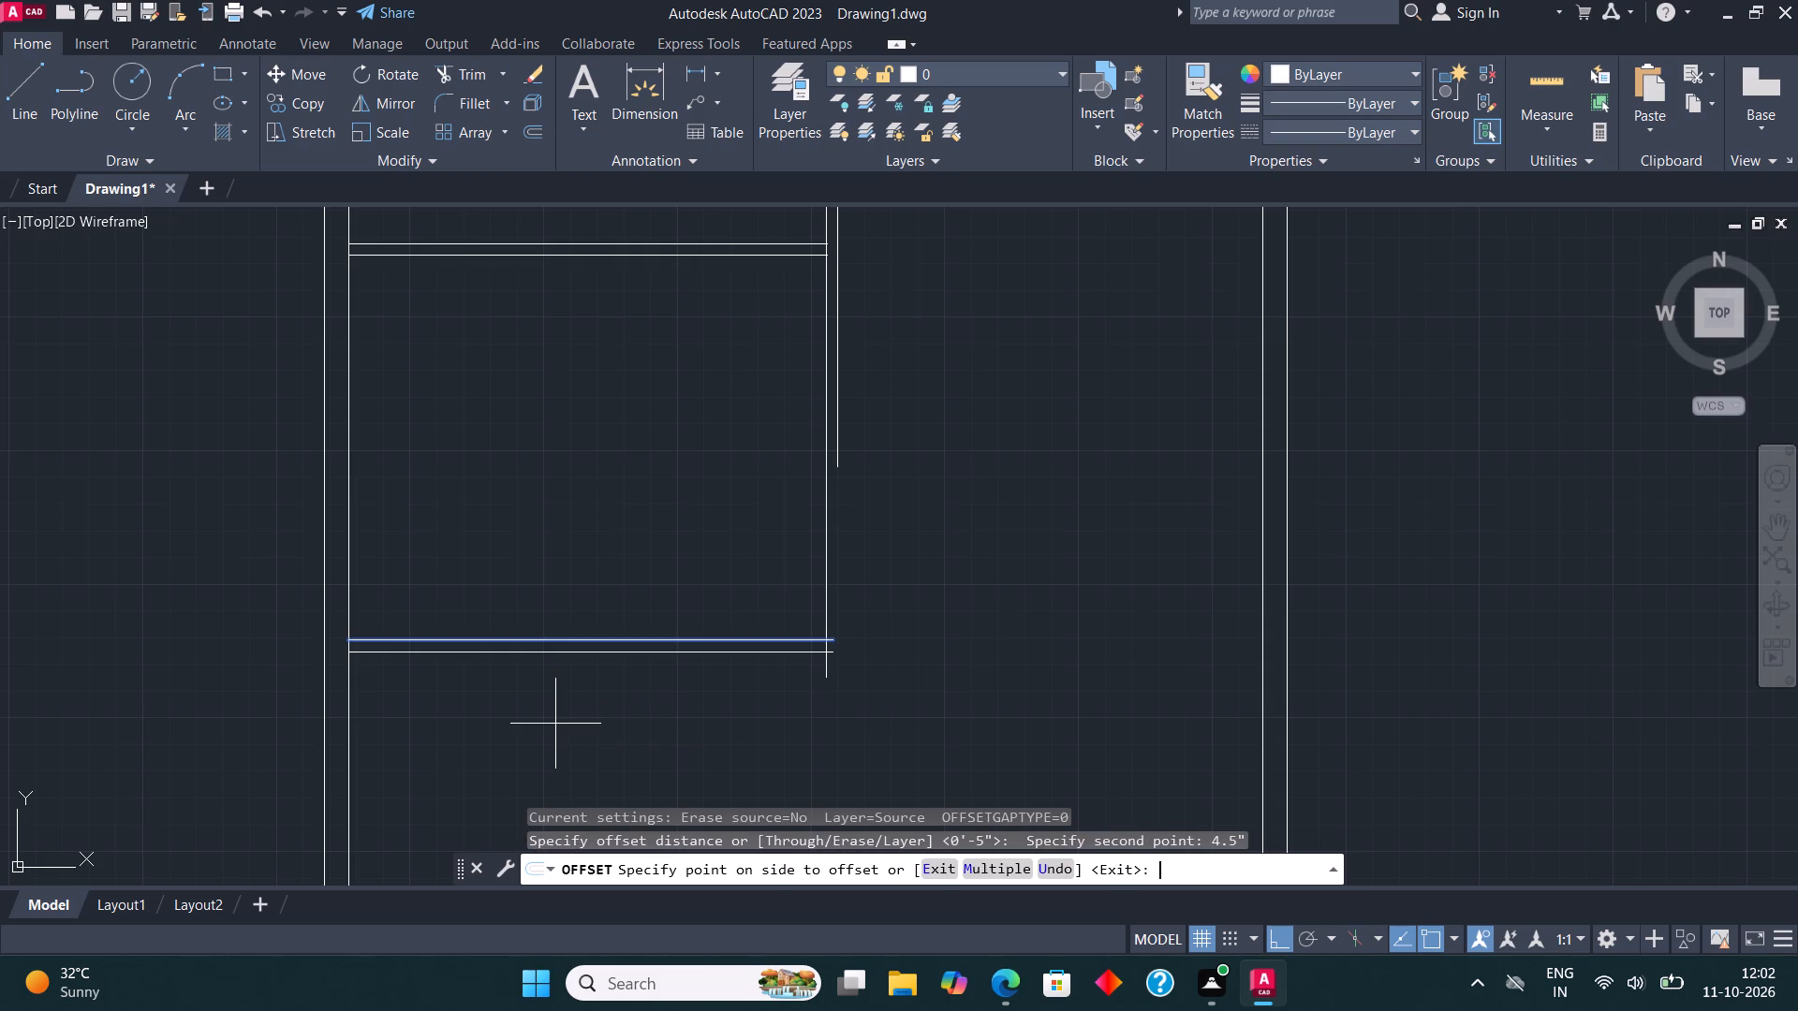
pyautogui.click(555, 724)
pyautogui.click(545, 712)
pyautogui.press('Escape')
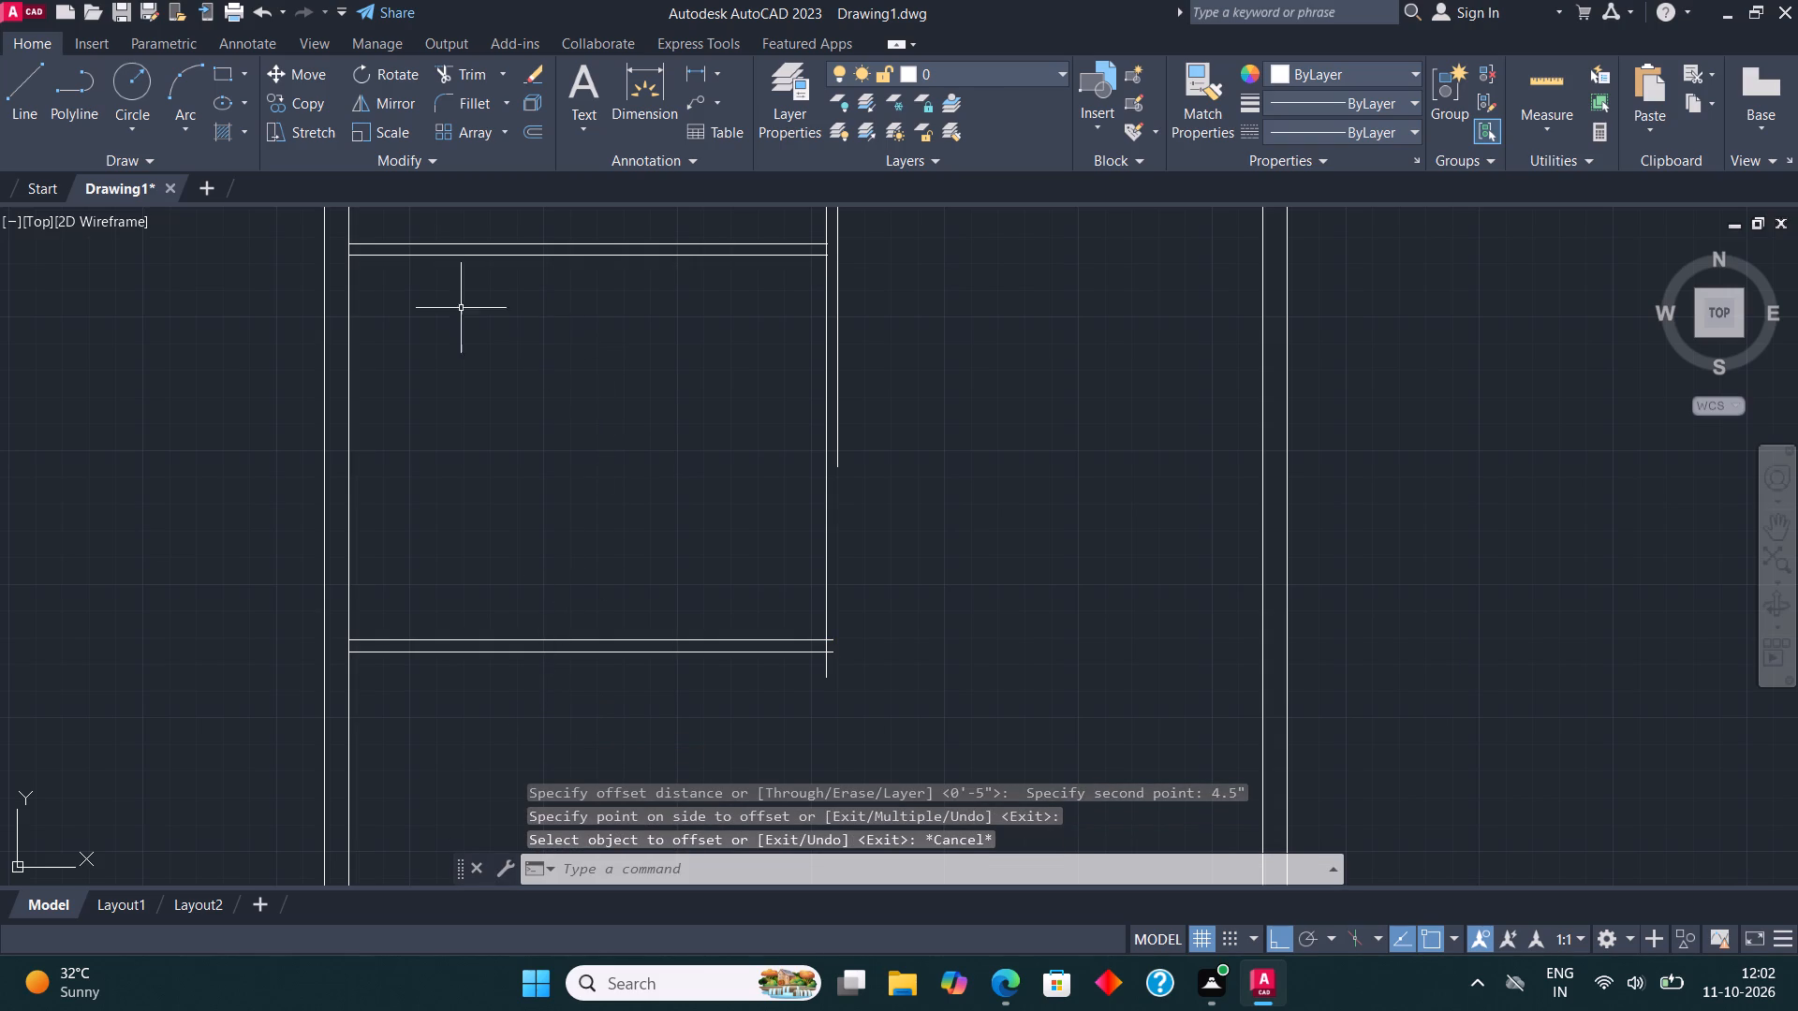
# Fillet the outer pair and the inner pair of wall lines into closed corners at the third room's lower-right corner.
pyautogui.click(485, 93)
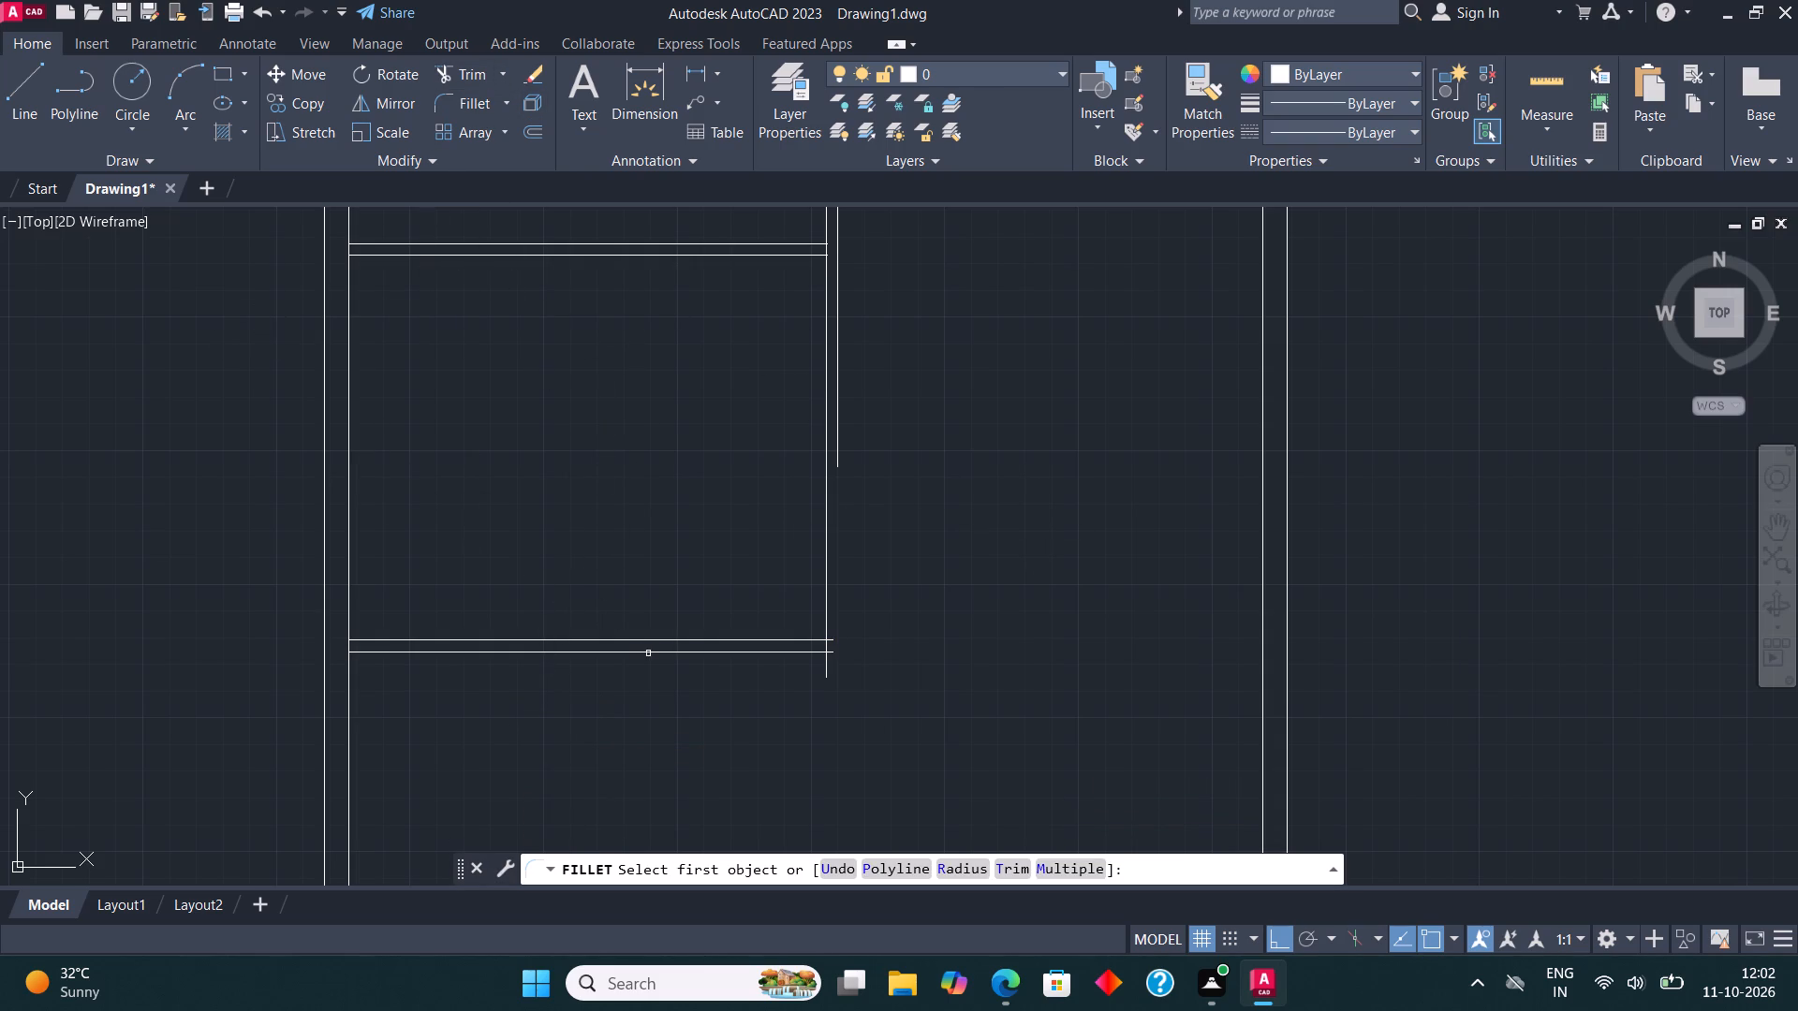
pyautogui.click(648, 653)
pyautogui.click(837, 452)
pyautogui.press('Escape')
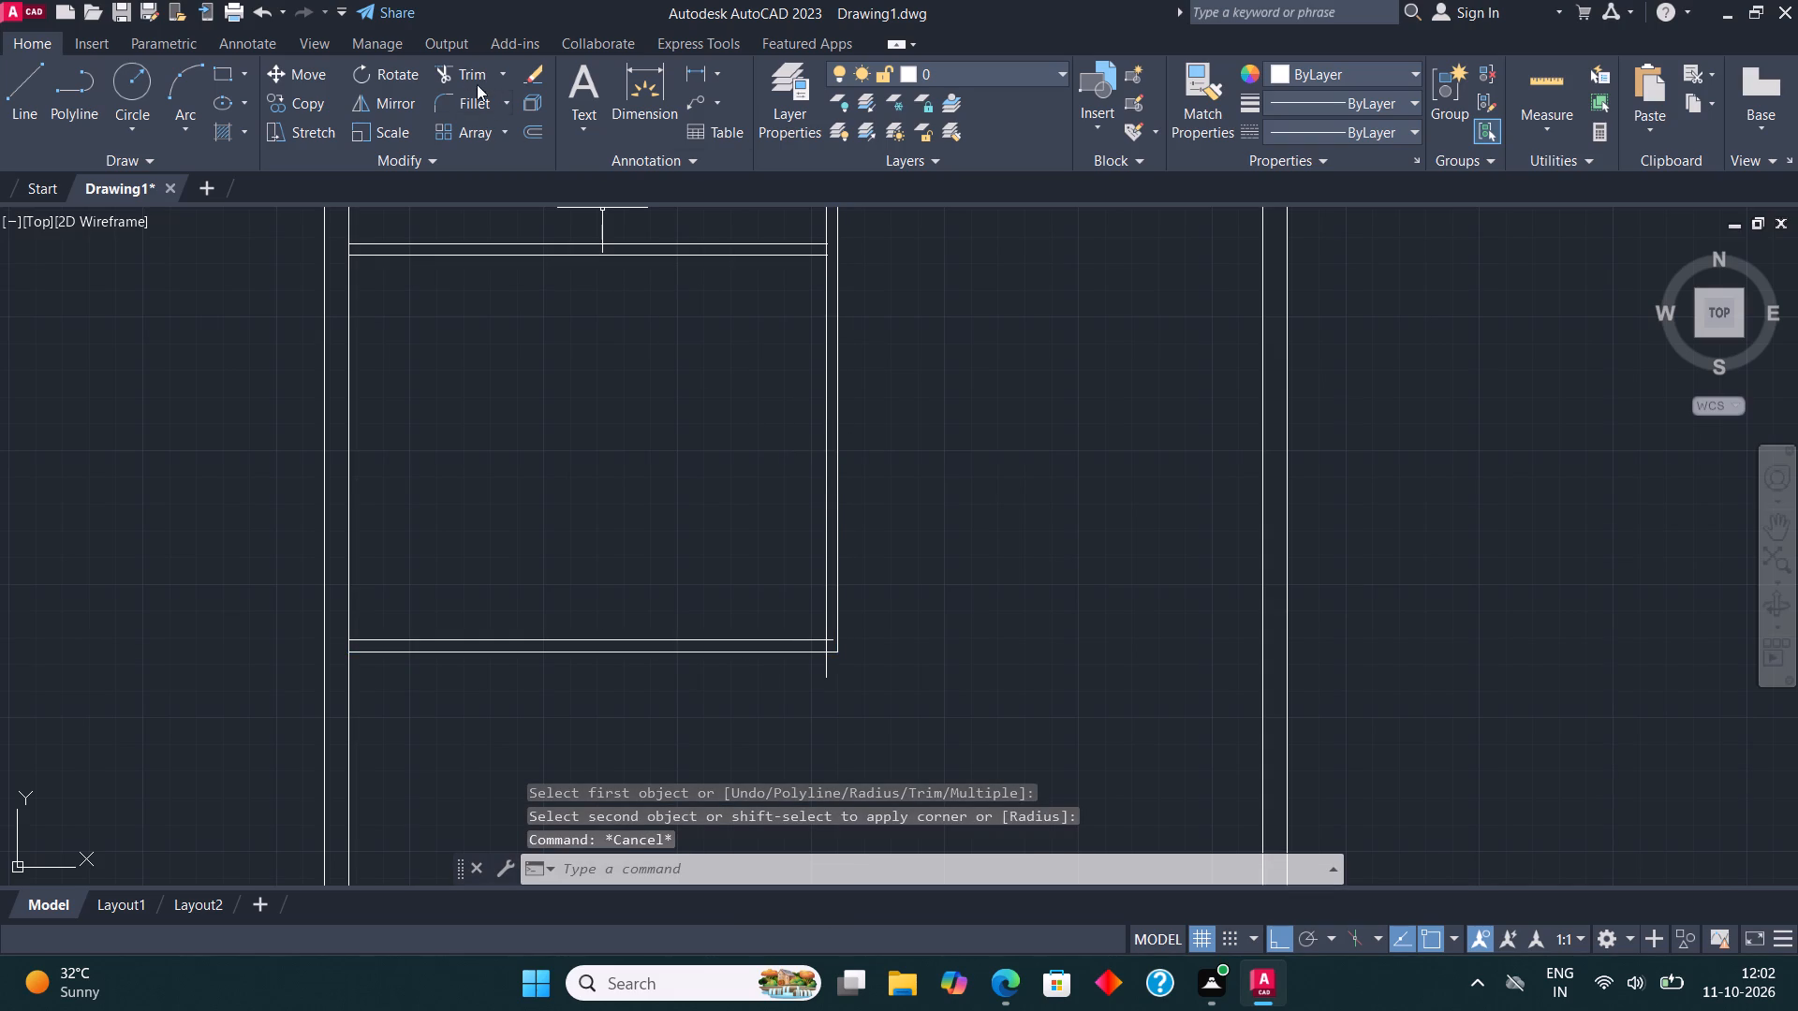
pyautogui.click(475, 103)
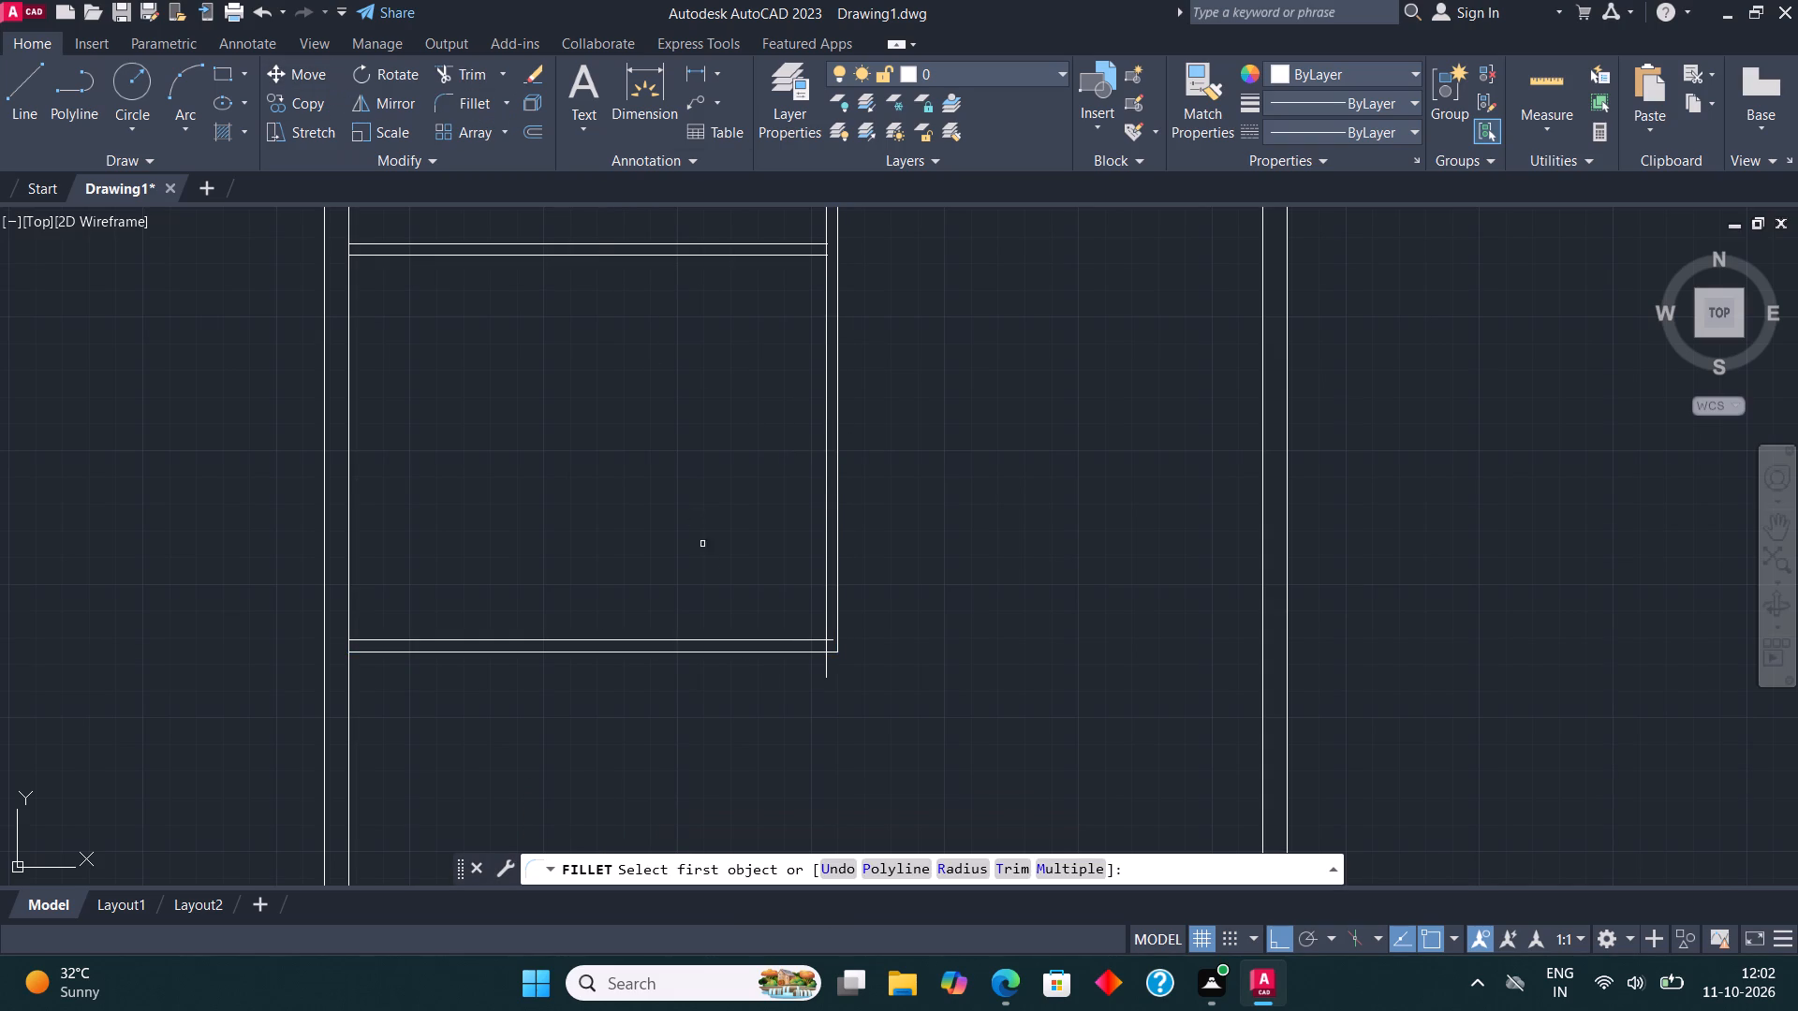
pyautogui.click(774, 642)
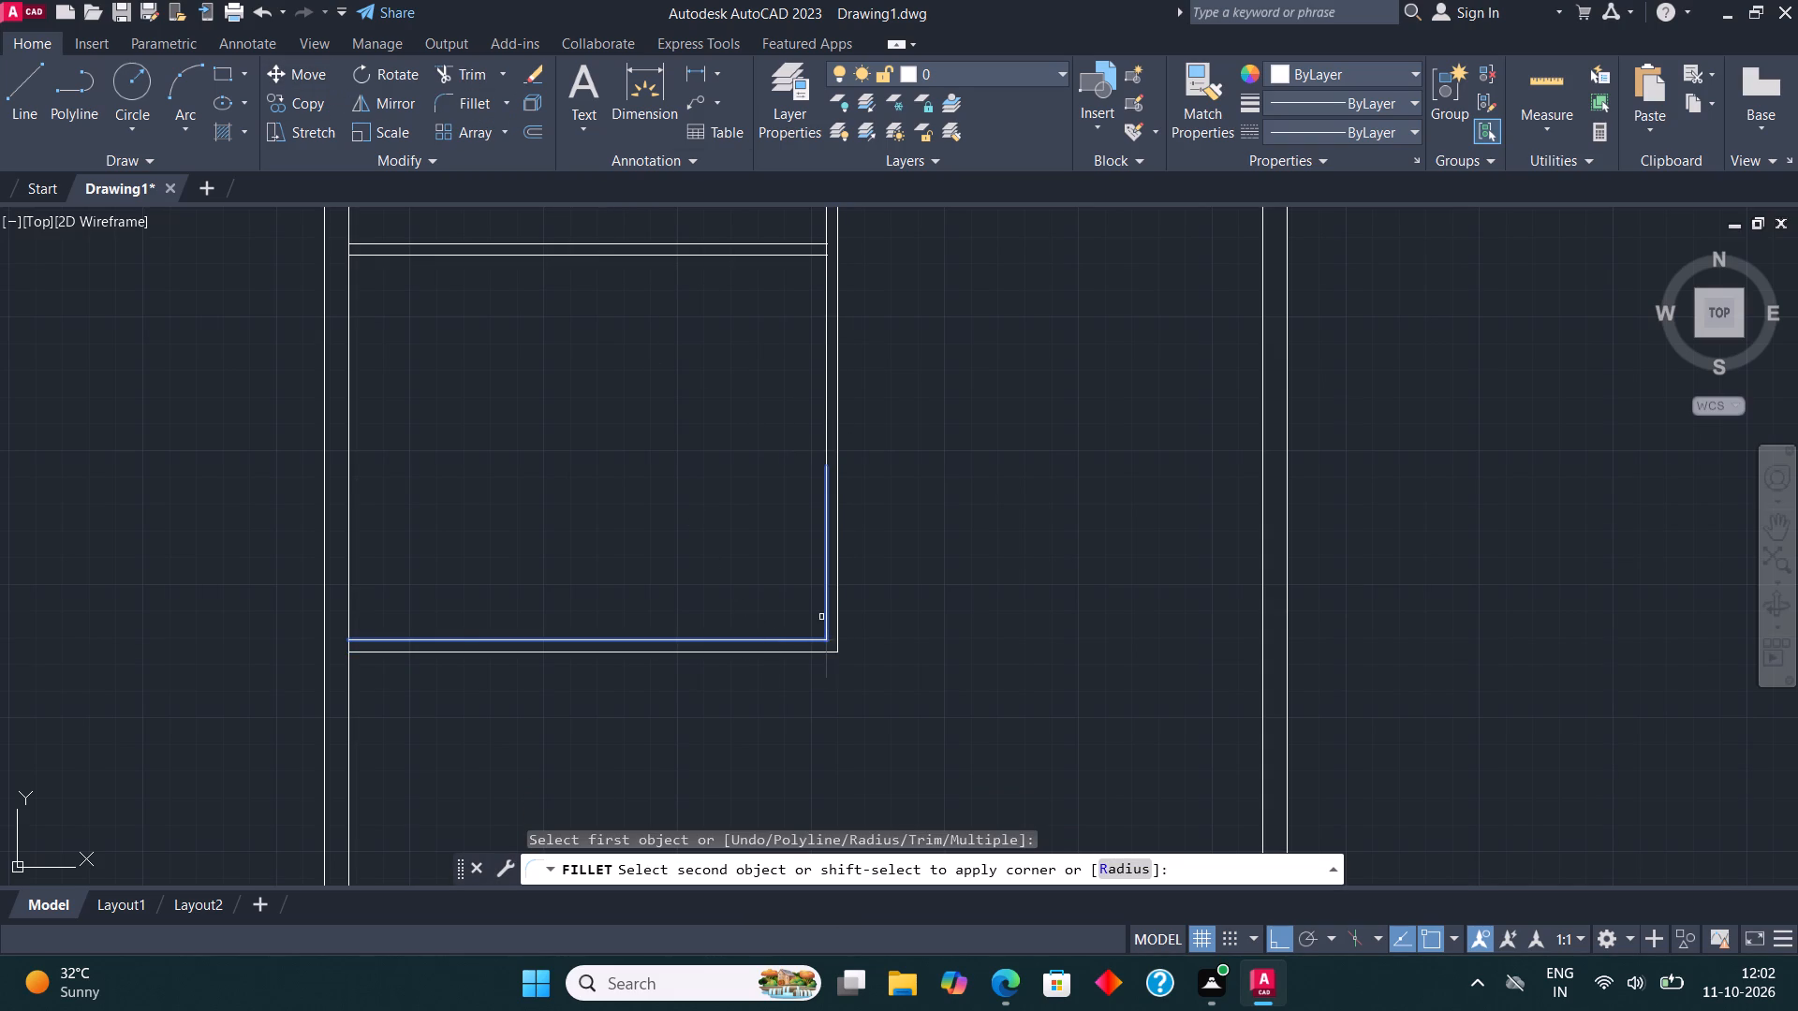
pyautogui.click(821, 617)
pyautogui.click(824, 620)
pyautogui.press('Escape')
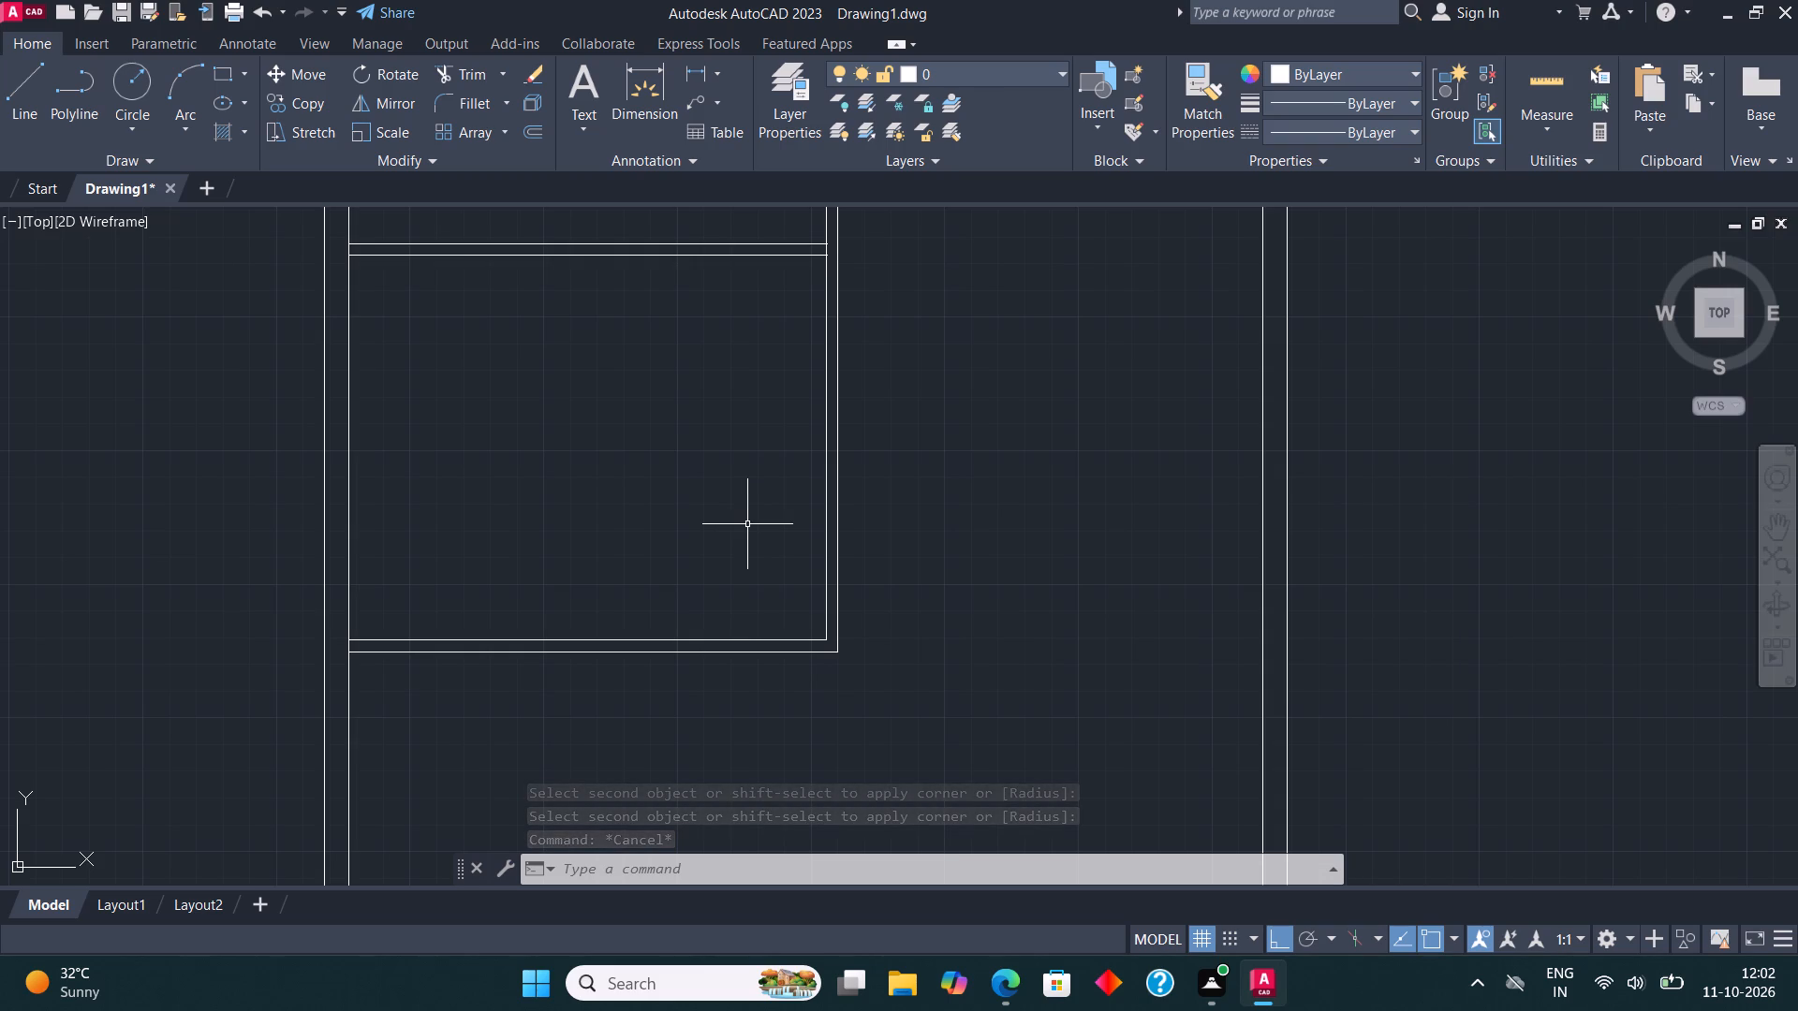
# Check the distance from the bottom wall's inner line up to the third room's lower partition with a temporary dimension.
pyautogui.scroll(-2, 588, 535)
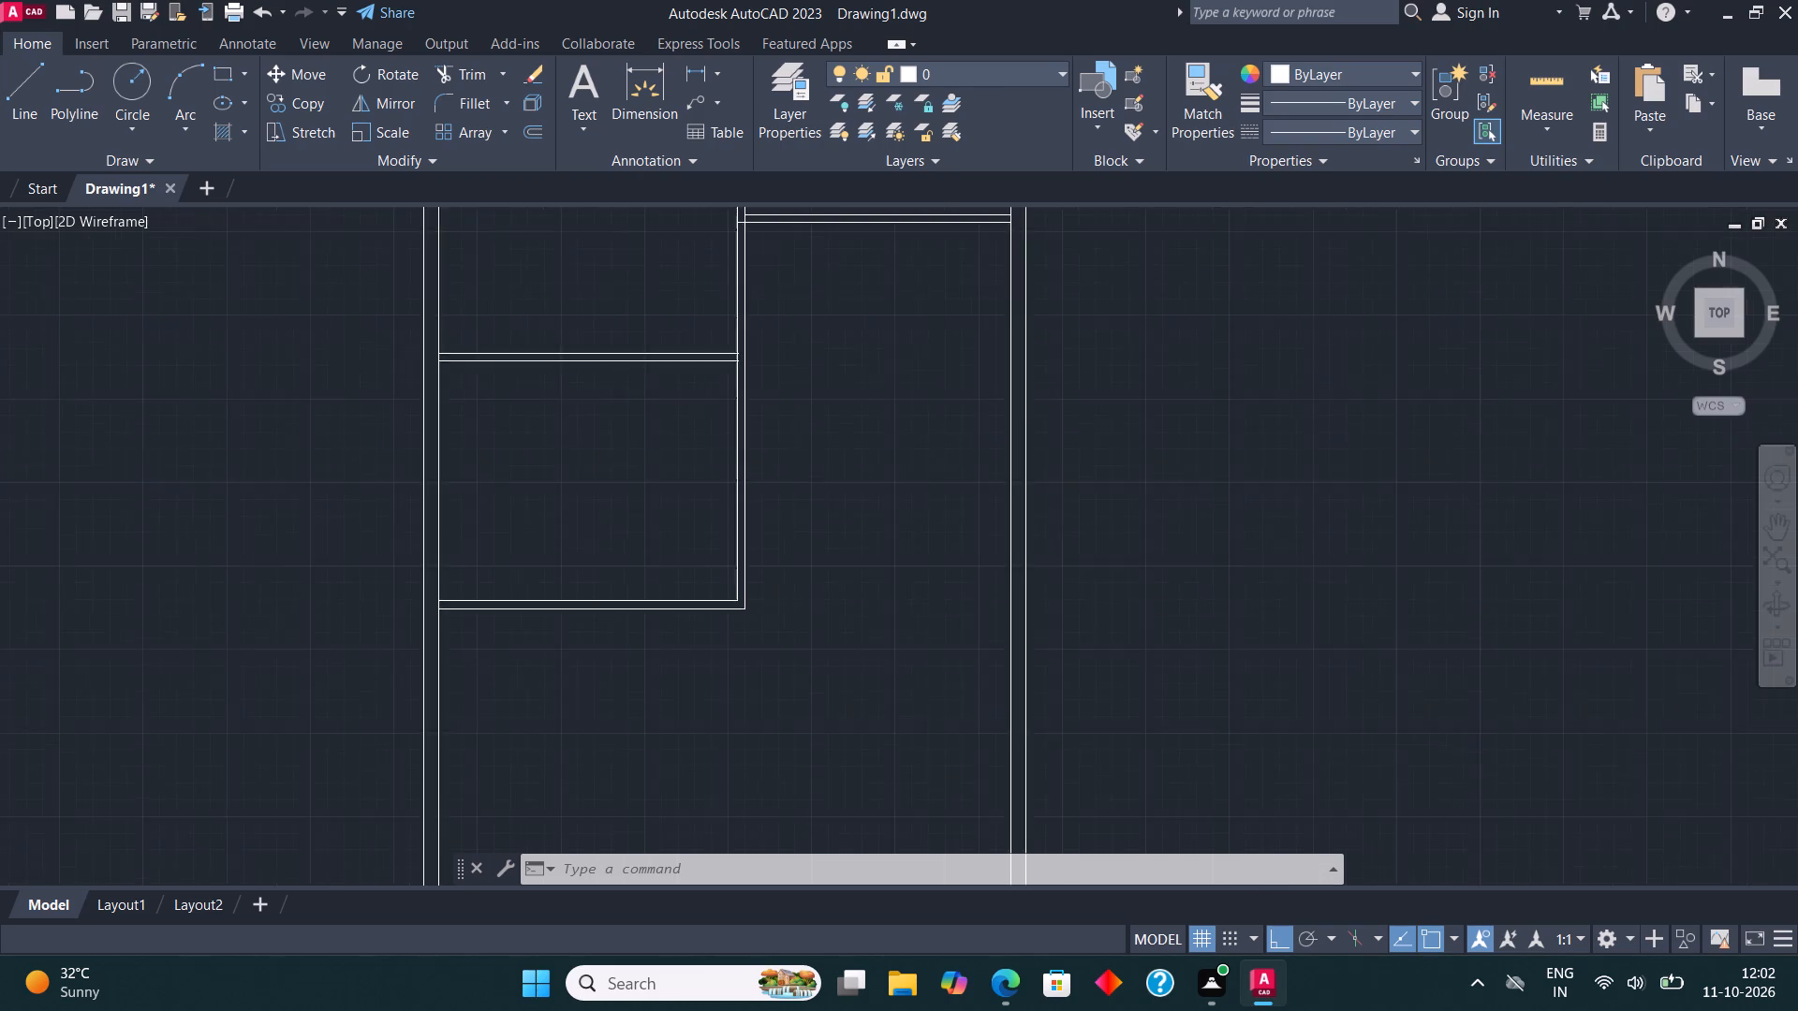
pyautogui.scroll(-1, 588, 535)
pyautogui.moveTo(603, 533); pyautogui.dragTo(643, 493, button='middle')
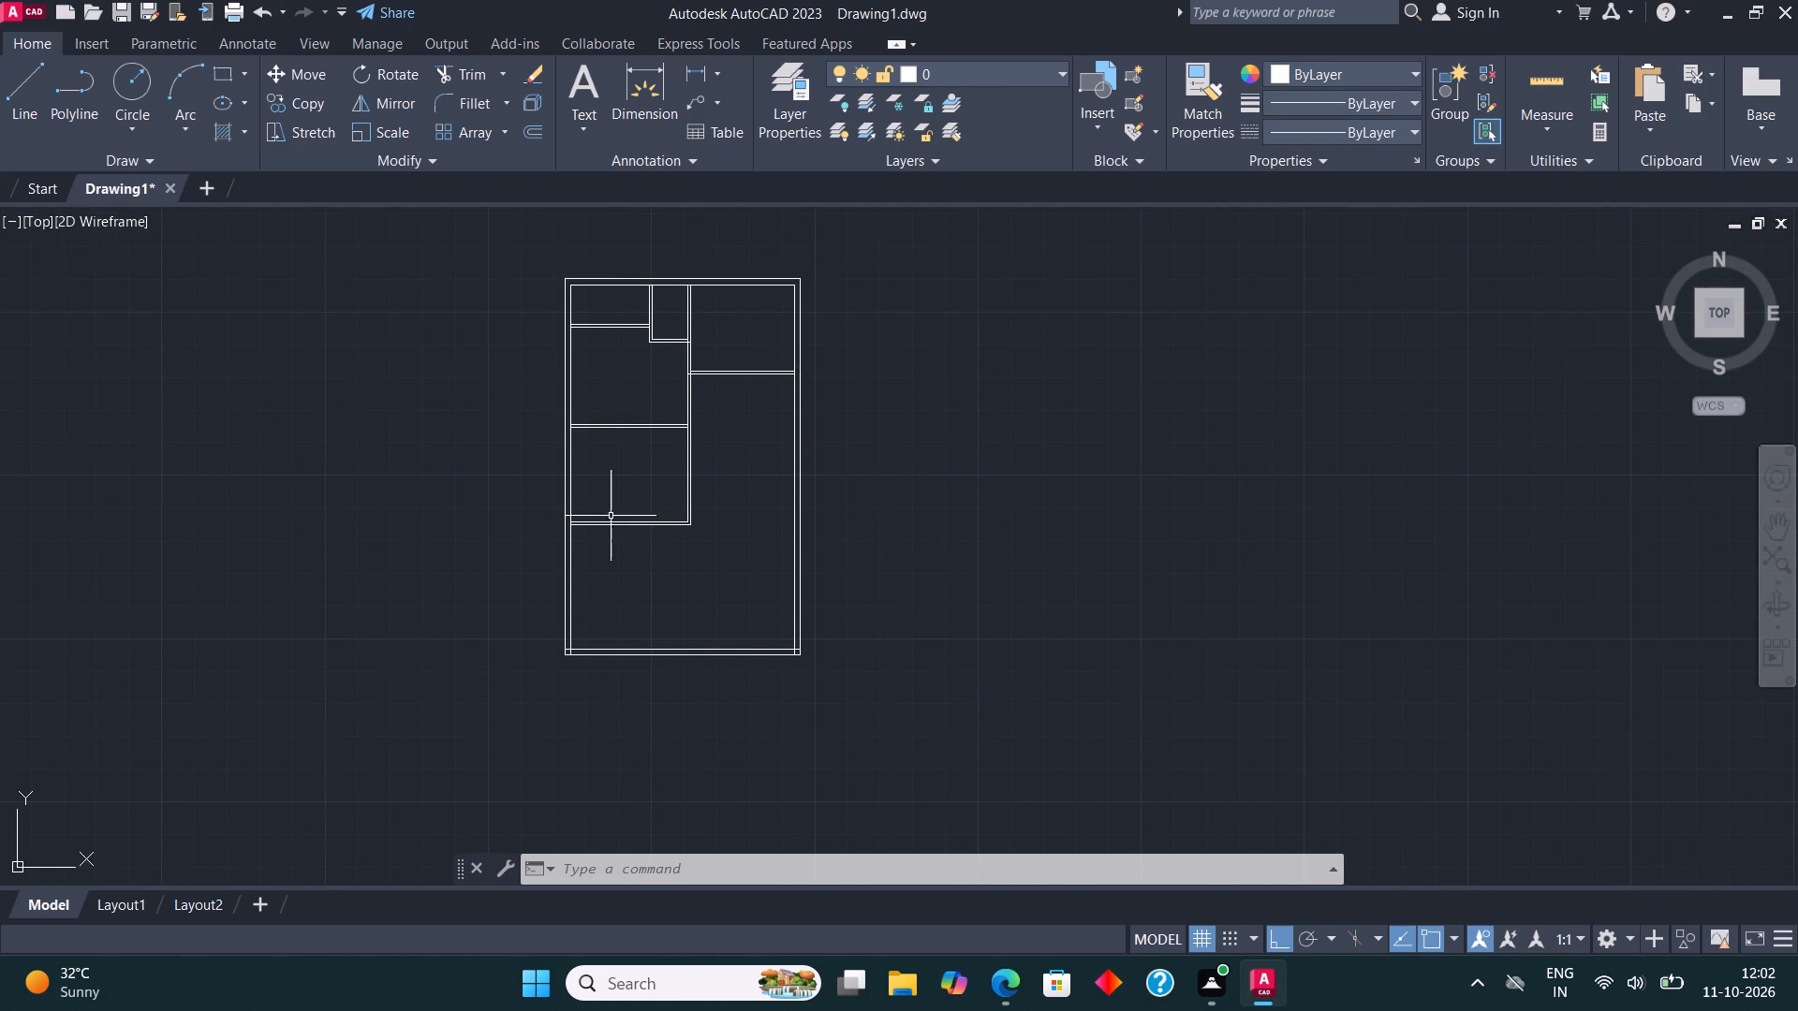
pyautogui.scroll(1, 700, 519)
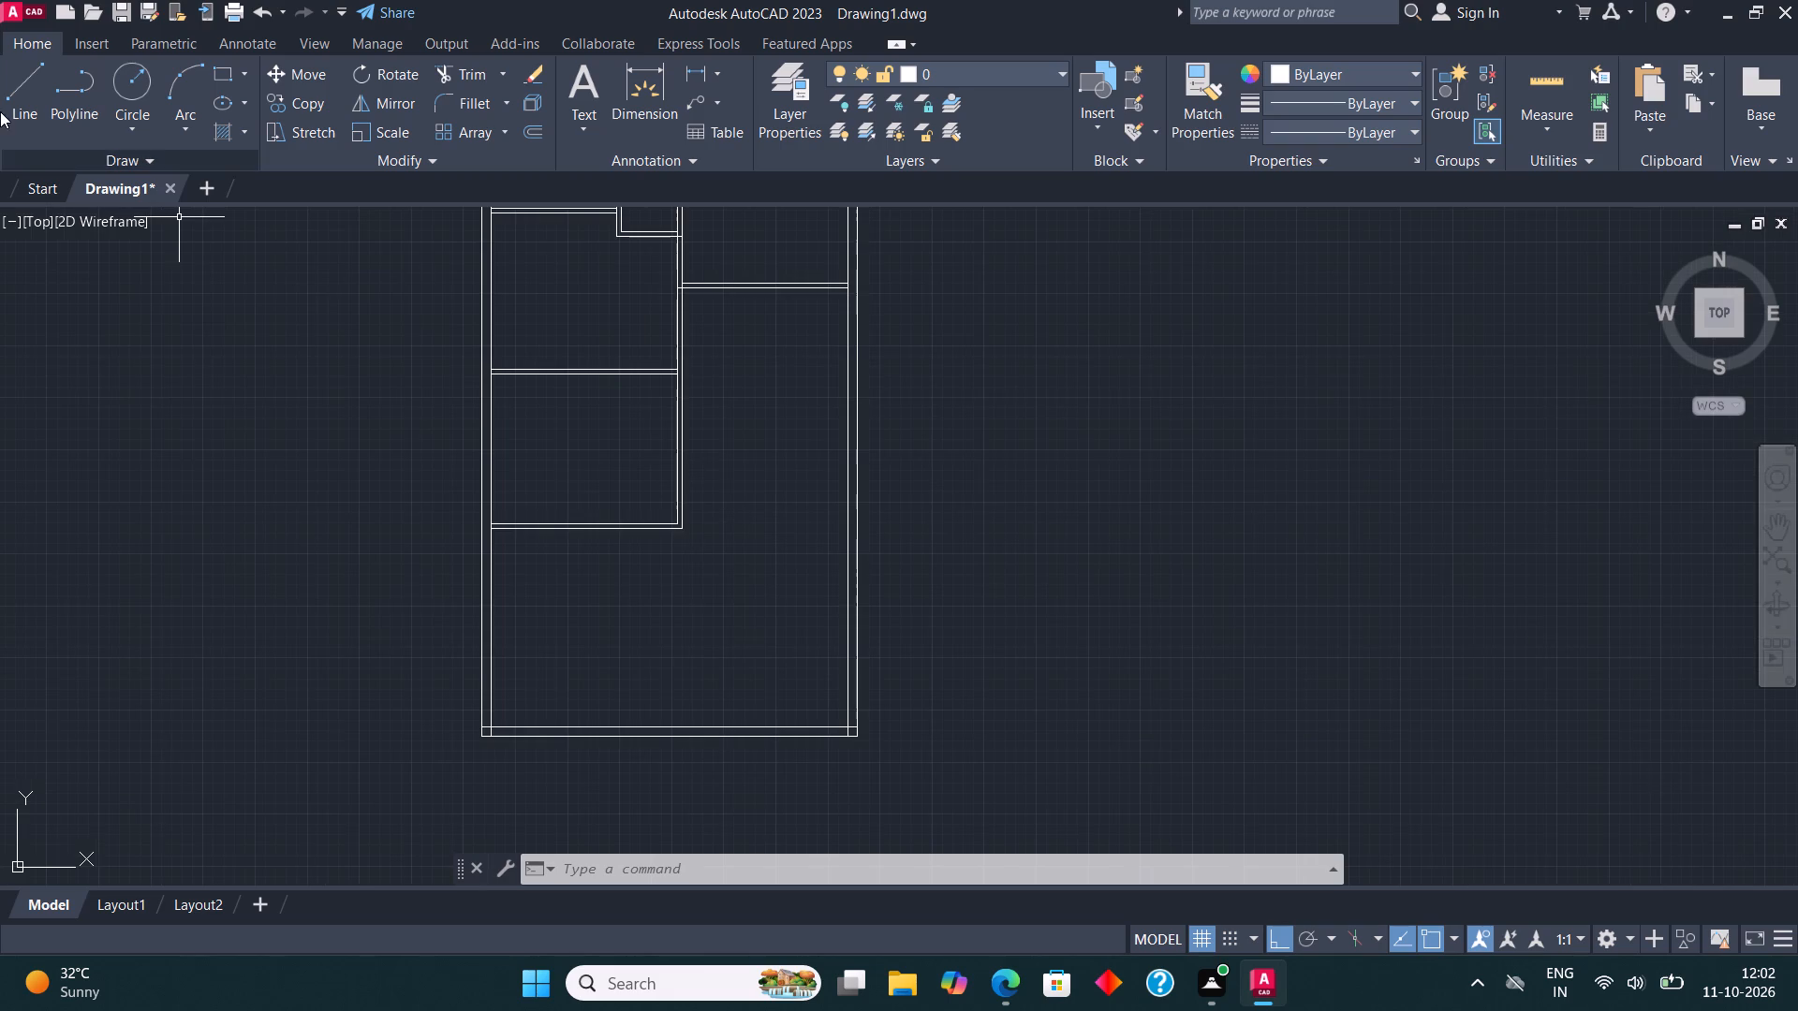
pyautogui.click(18, 88)
pyautogui.press('Escape')
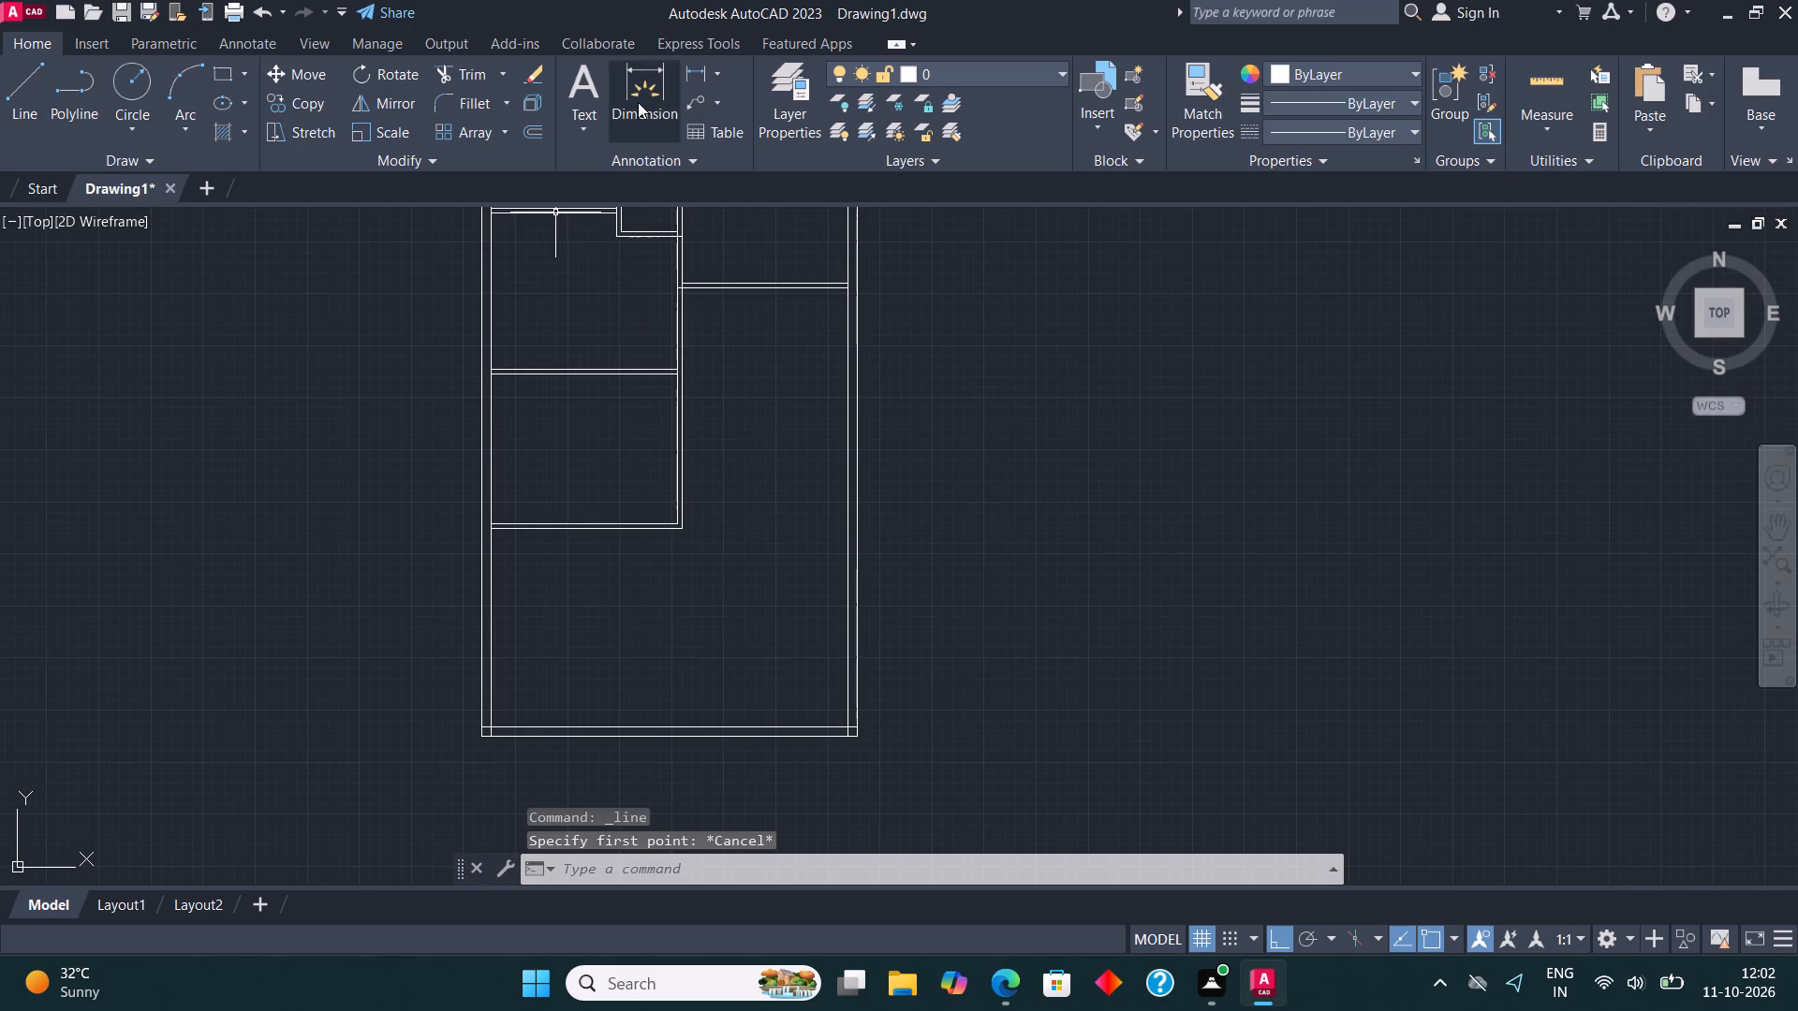
pyautogui.click(651, 89)
pyautogui.click(494, 727)
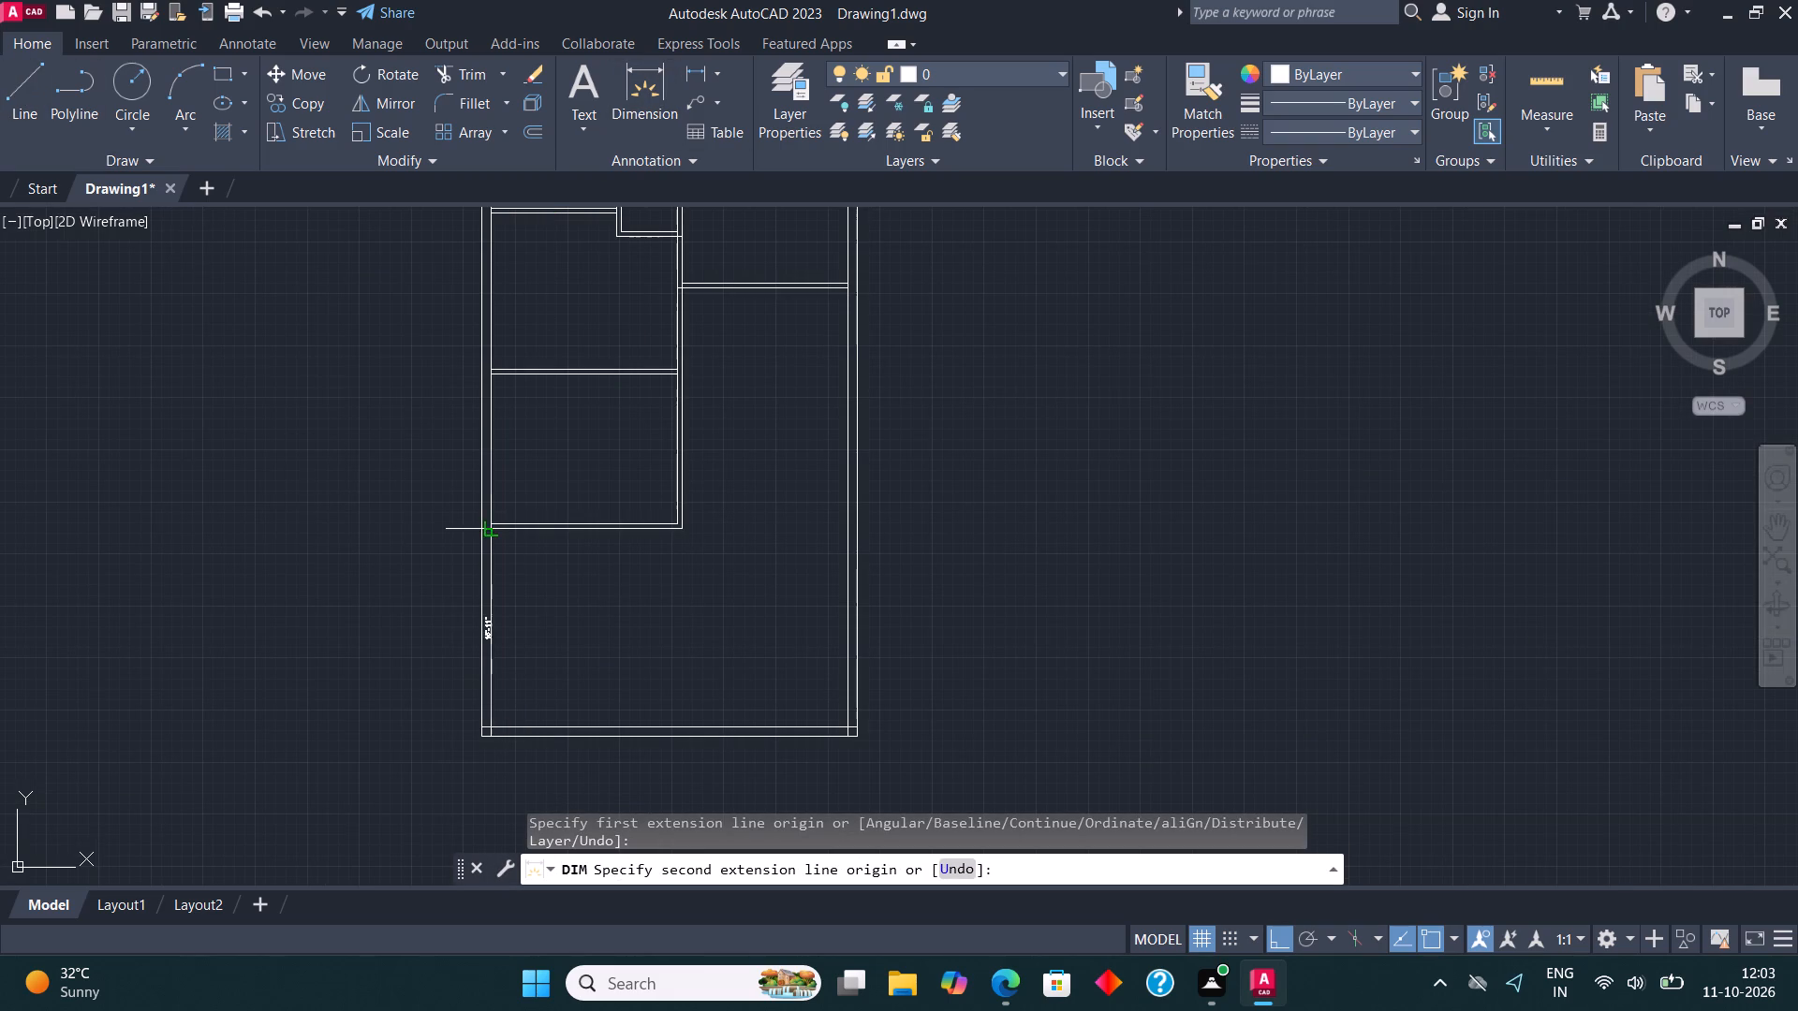
pyautogui.scroll(2, 494, 521)
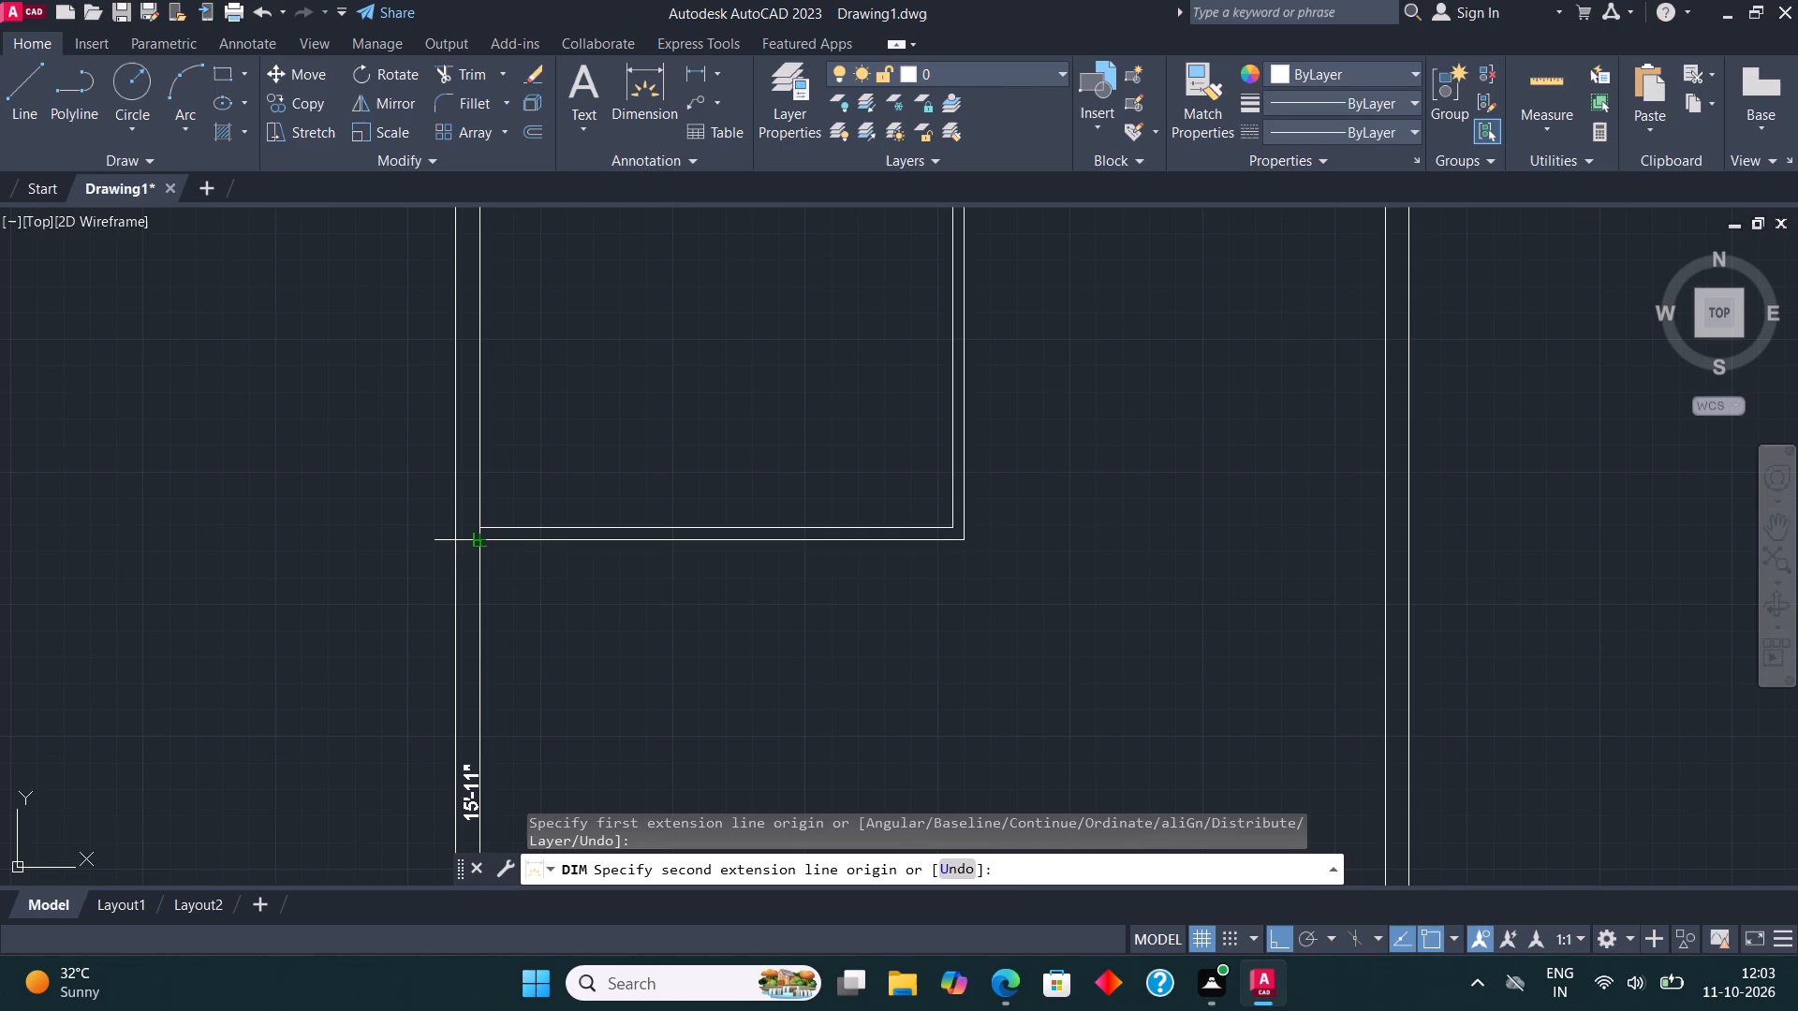
pyautogui.press('Escape')
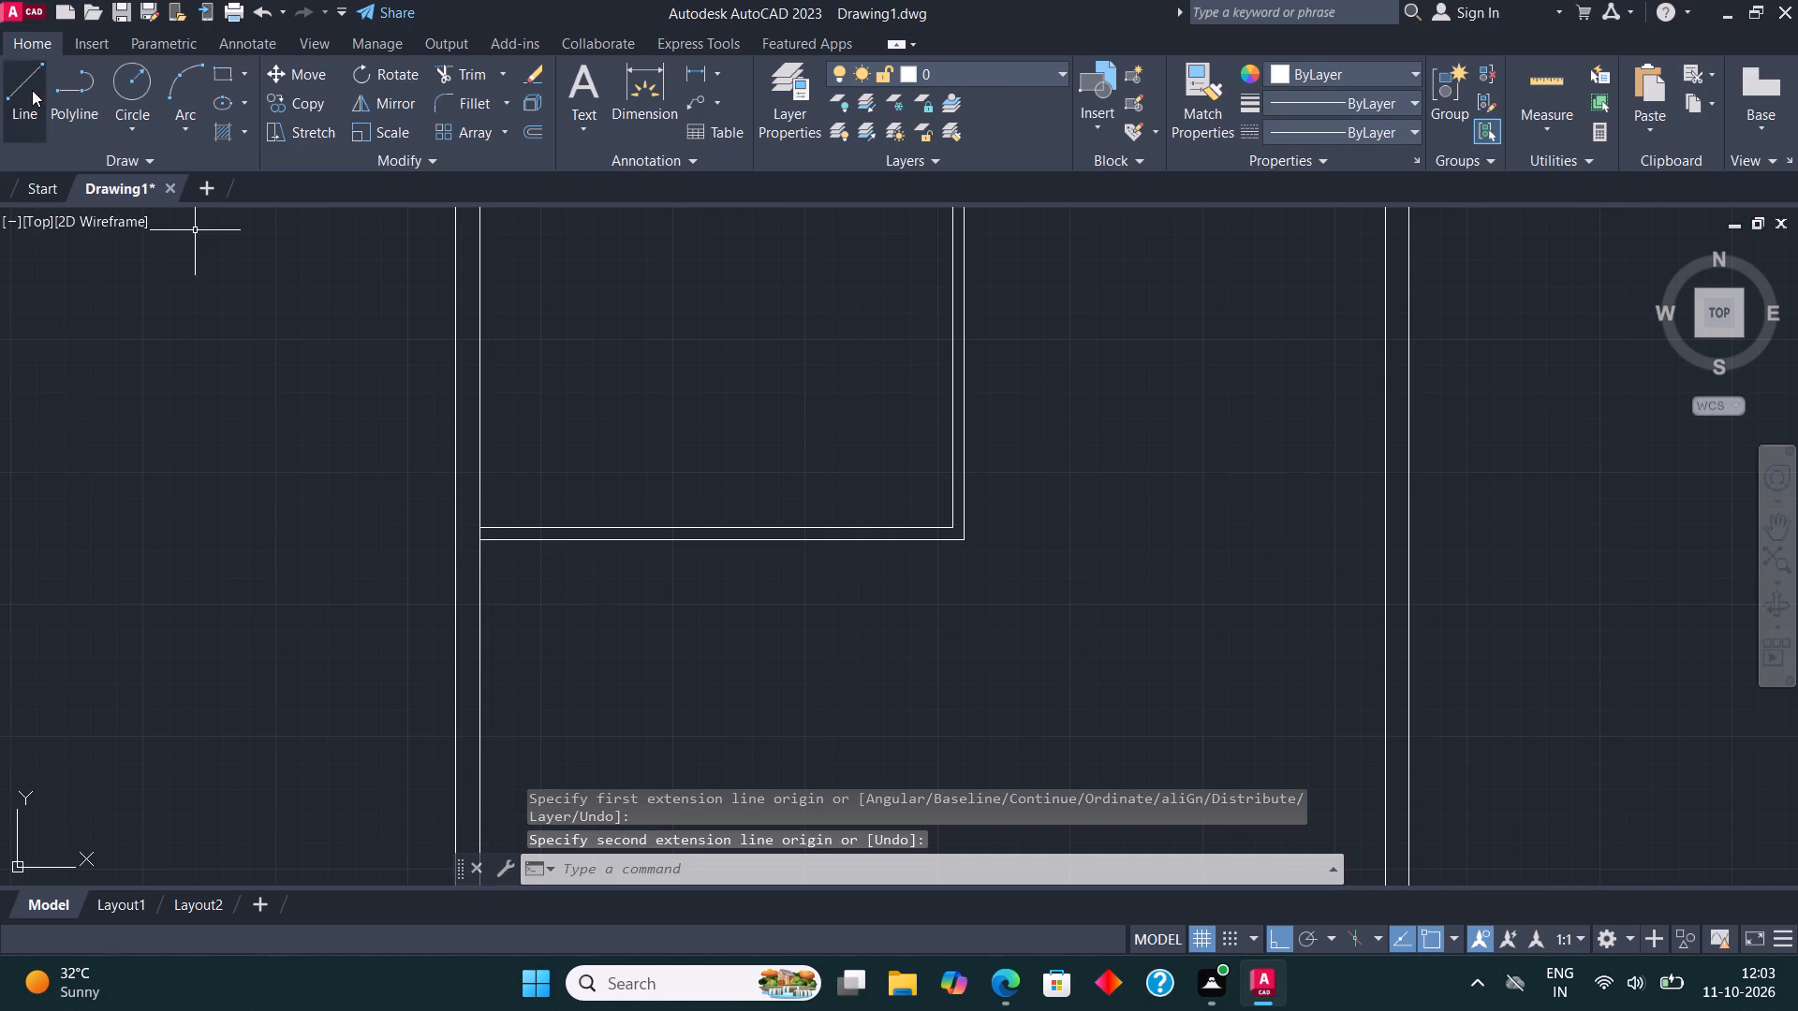
# Draw lines from the inner left wall under the third room's partition: 11'4" to the right, then 16' down.
pyautogui.click(32, 90)
pyautogui.click(479, 547)
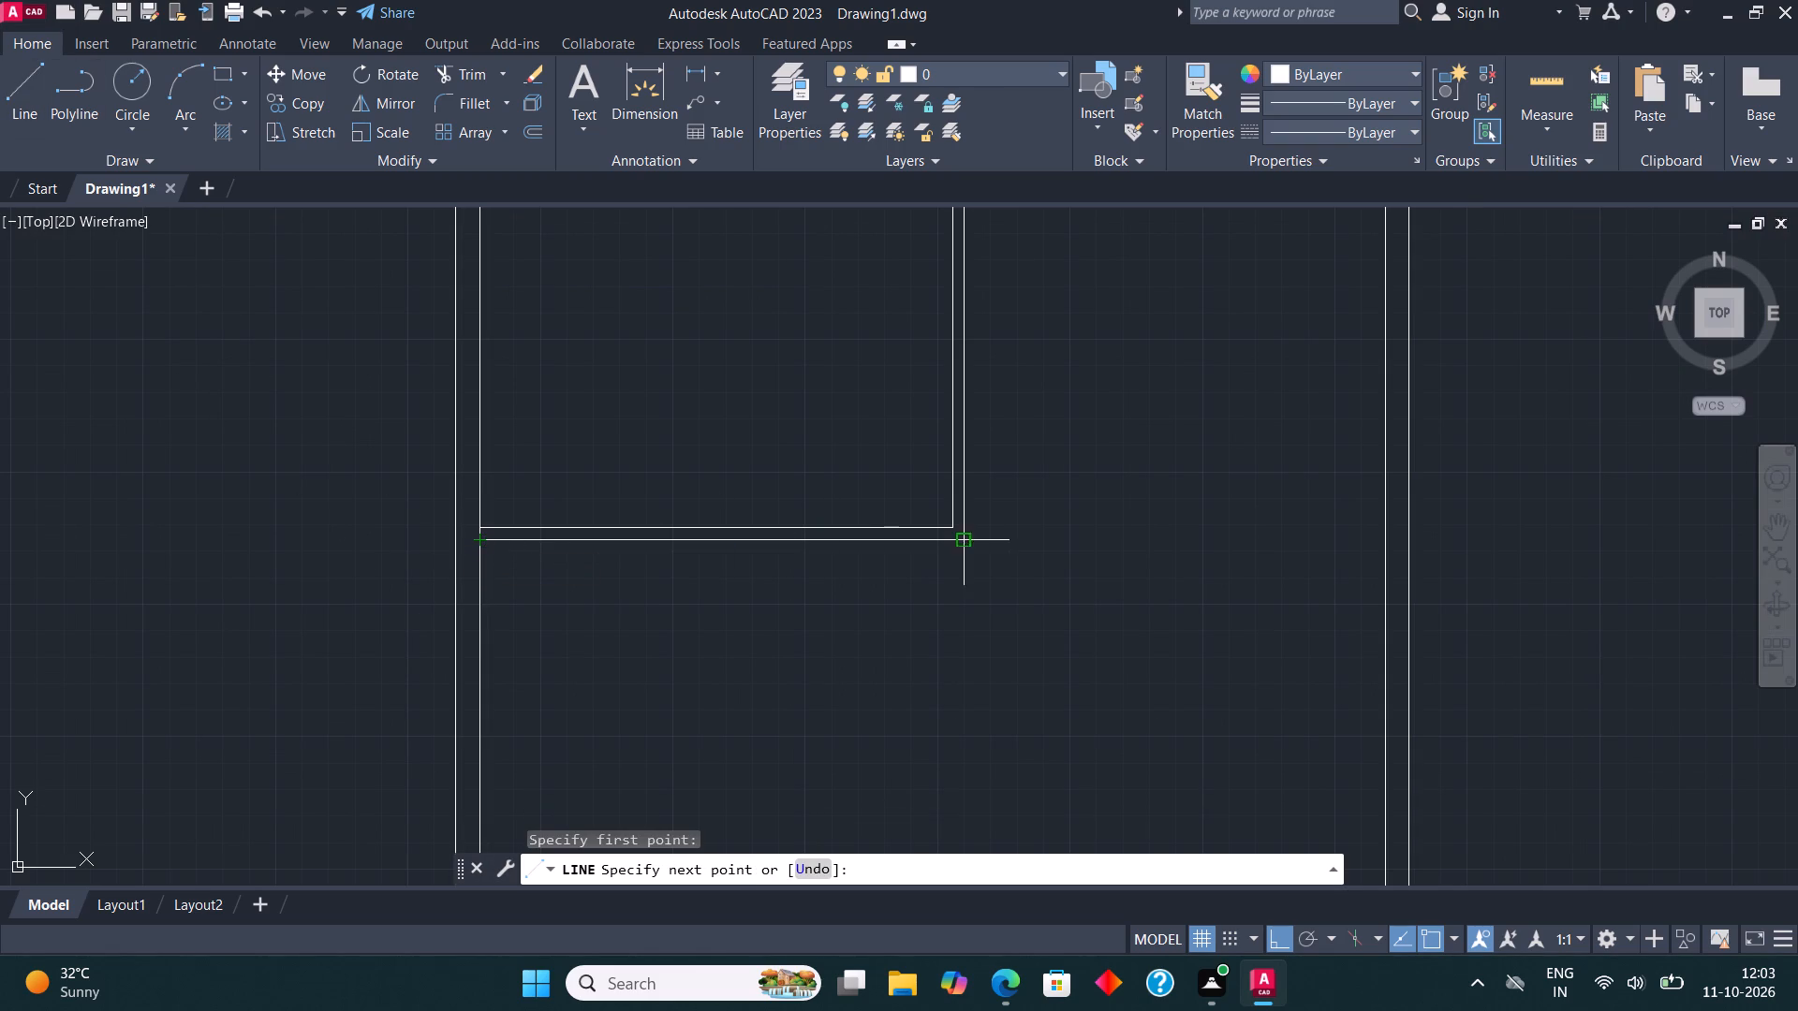
pyautogui.write('11\'4"')
pyautogui.press('Return')
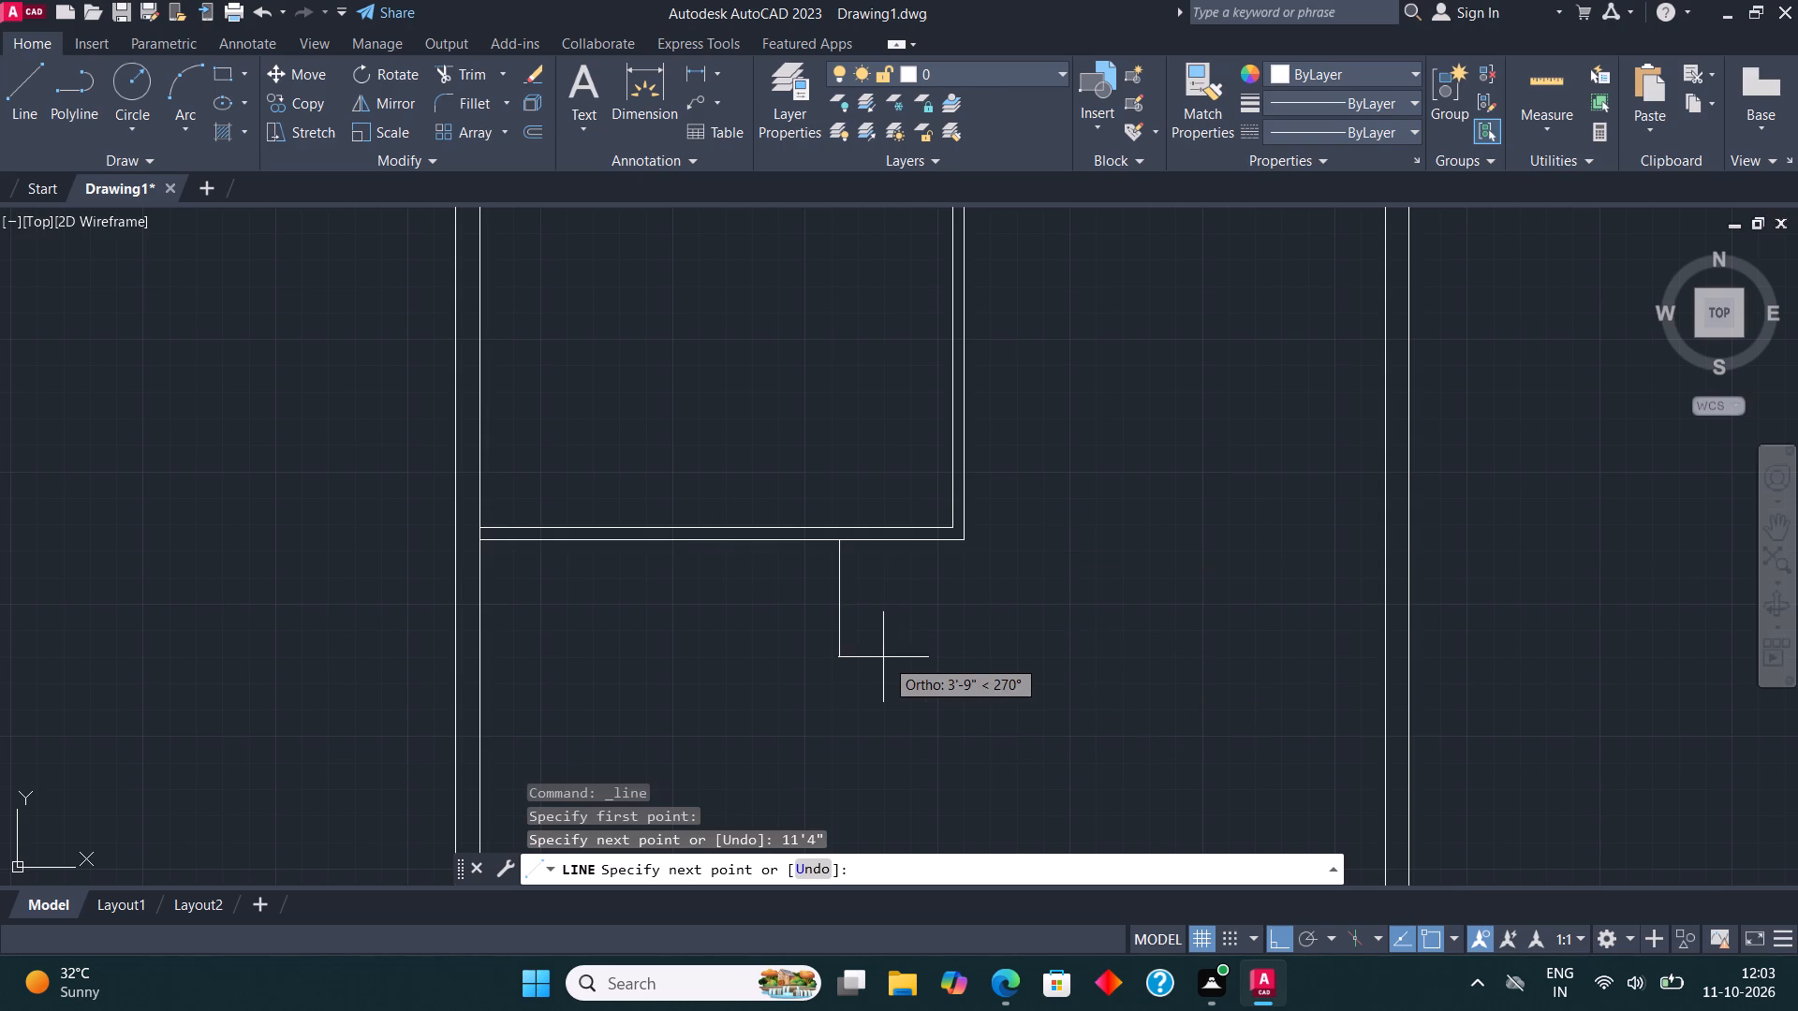
pyautogui.scroll(-4, 884, 599)
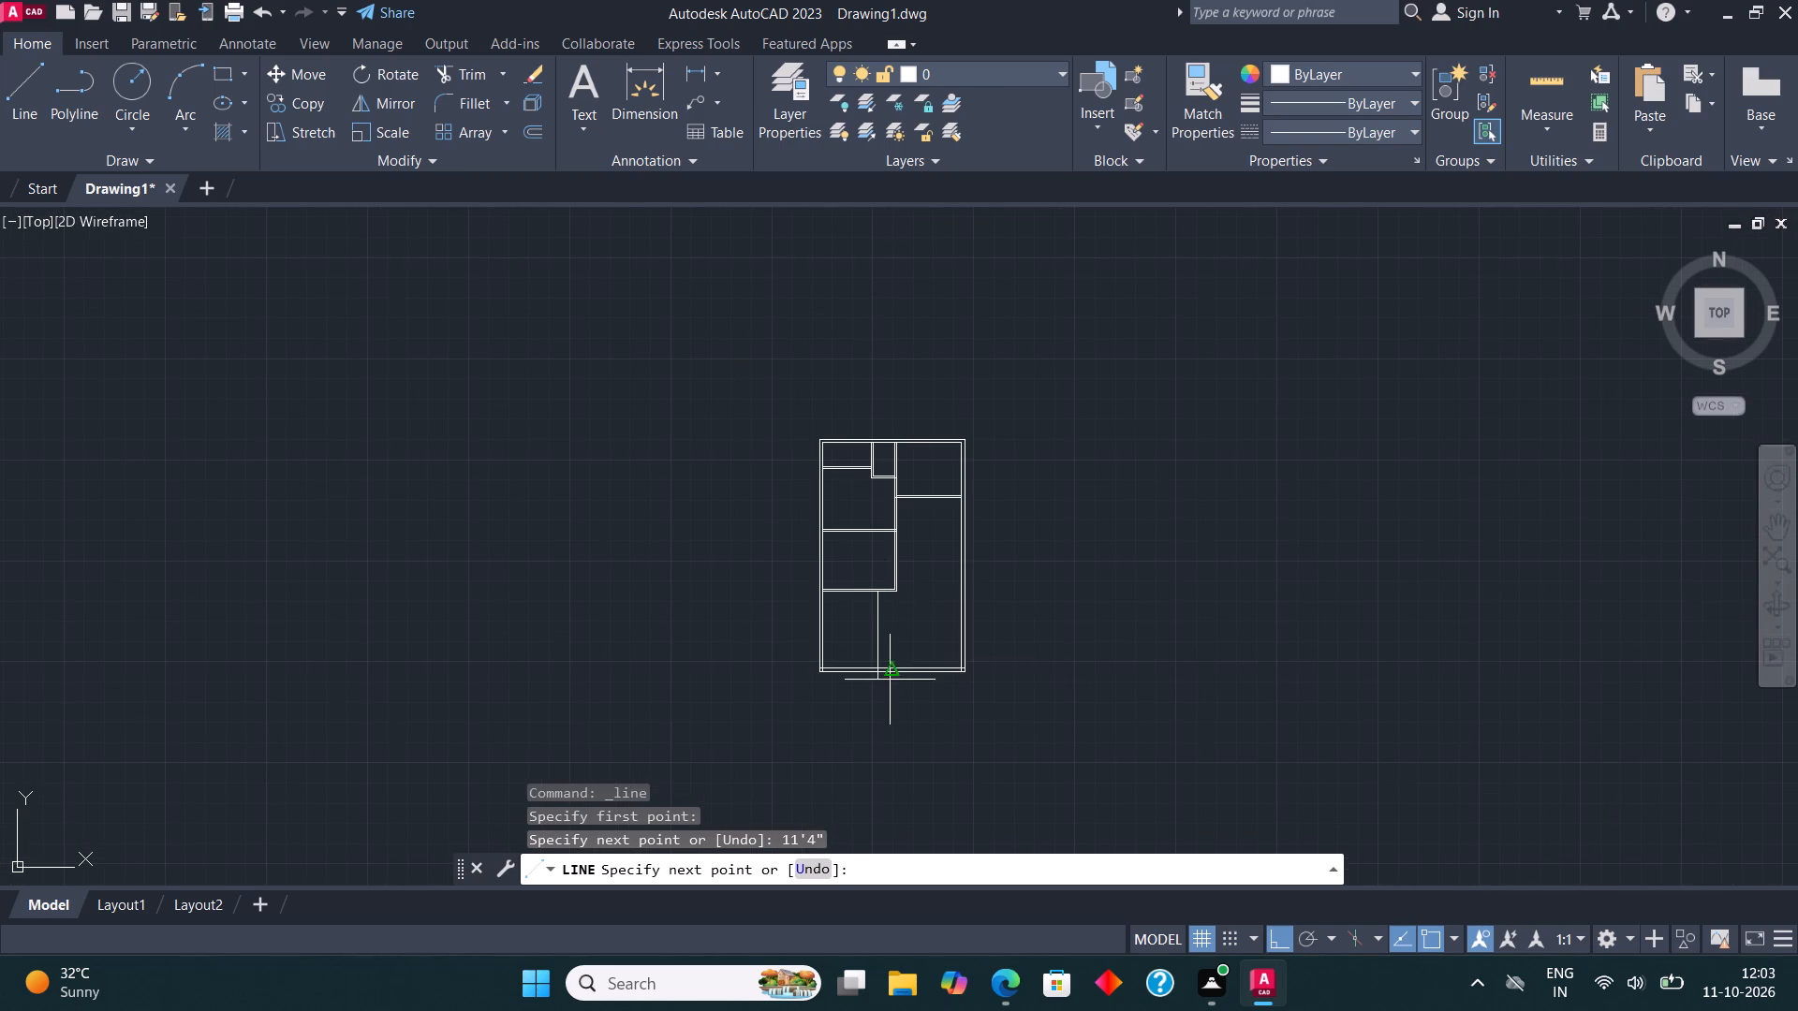
pyautogui.scroll(1, 889, 623)
pyautogui.write("16'")
pyautogui.press('Return')
pyautogui.press('Escape')
# Trim the new vertical line's end that overshoots the bottom wall's inner line.
pyautogui.scroll(5, 872, 693)
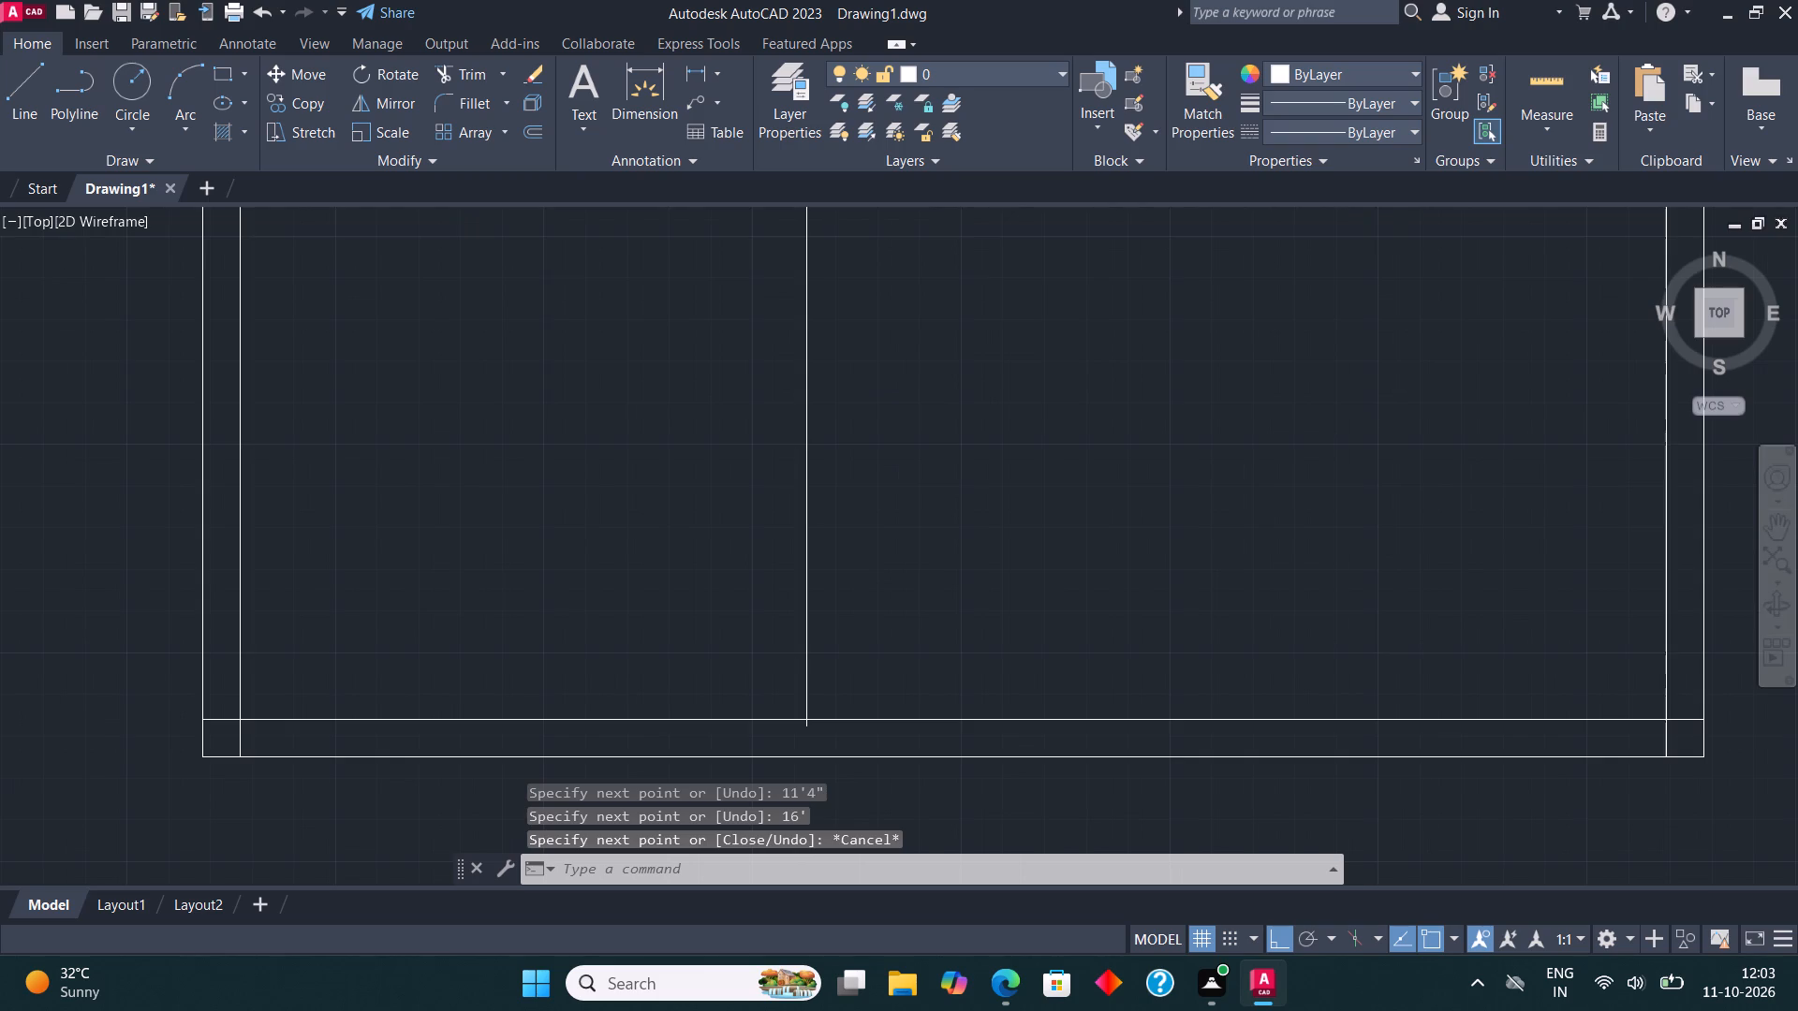
pyautogui.scroll(3, 796, 745)
pyautogui.click(468, 71)
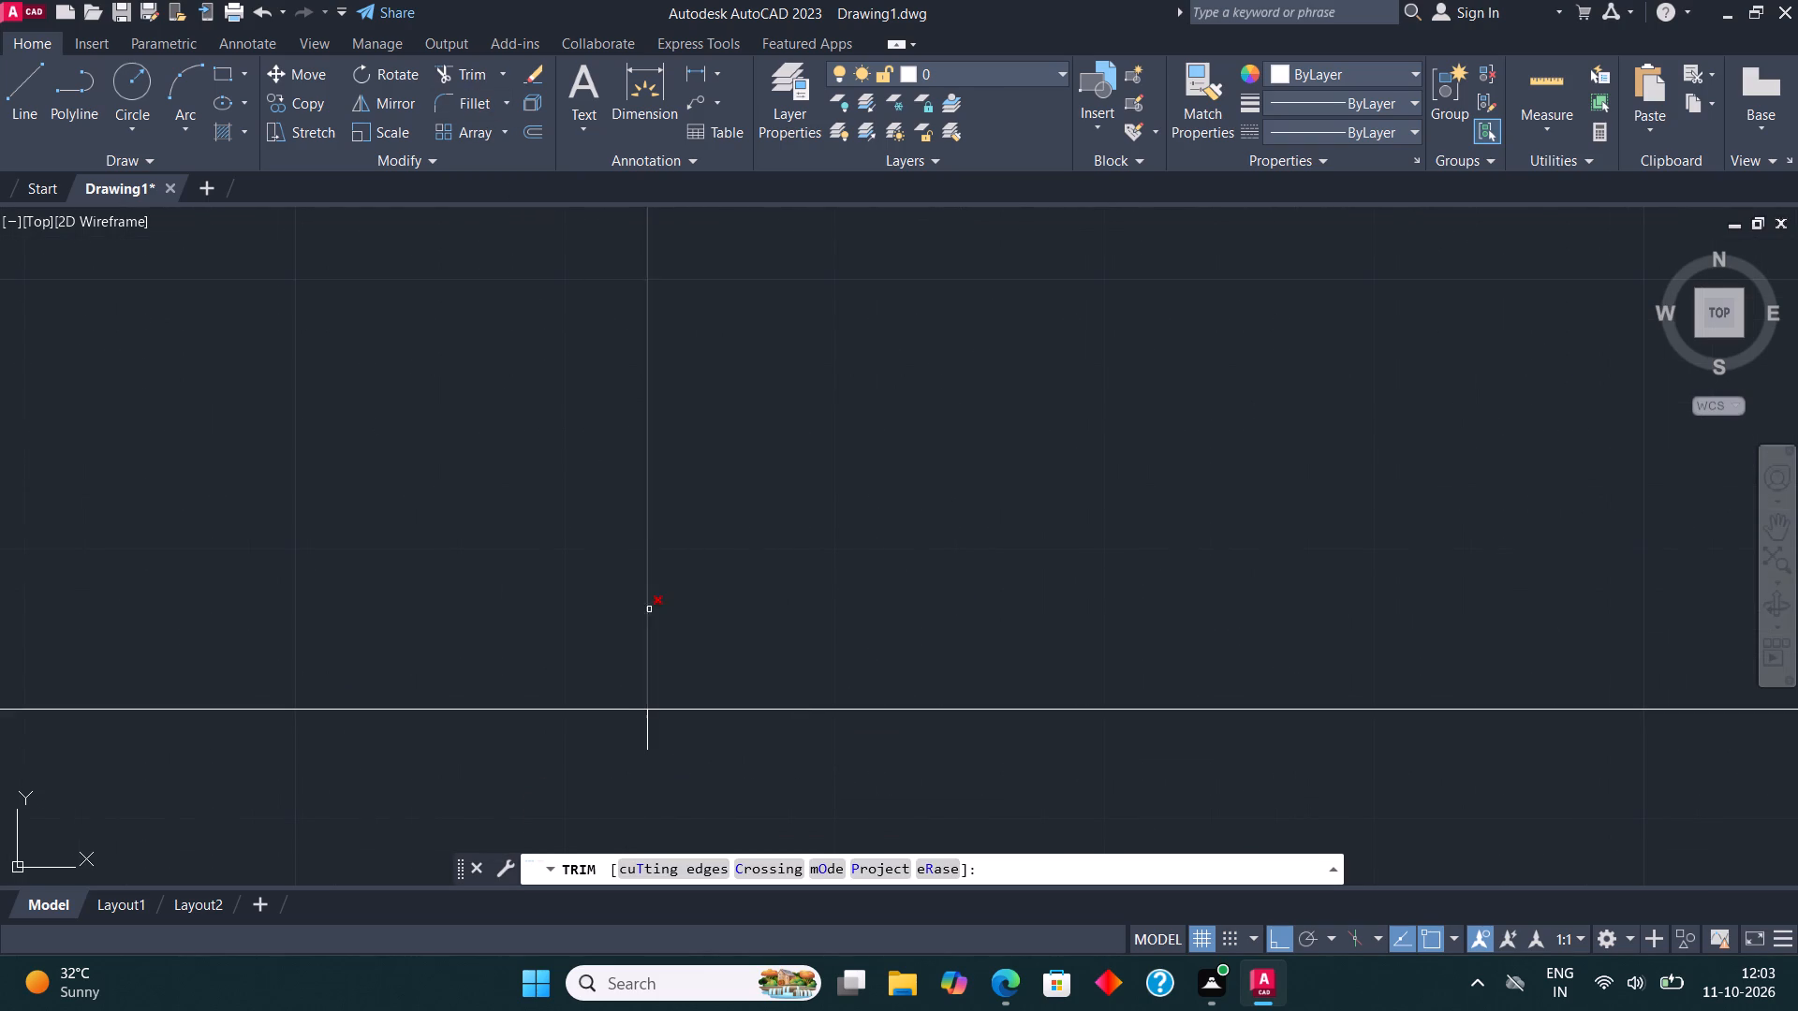
pyautogui.click(634, 717)
pyautogui.click(663, 736)
pyautogui.press('Escape')
# Copy the trimmed vertical line 4.5" to the right to form the lower room's partition wall.
pyautogui.scroll(-6, 754, 563)
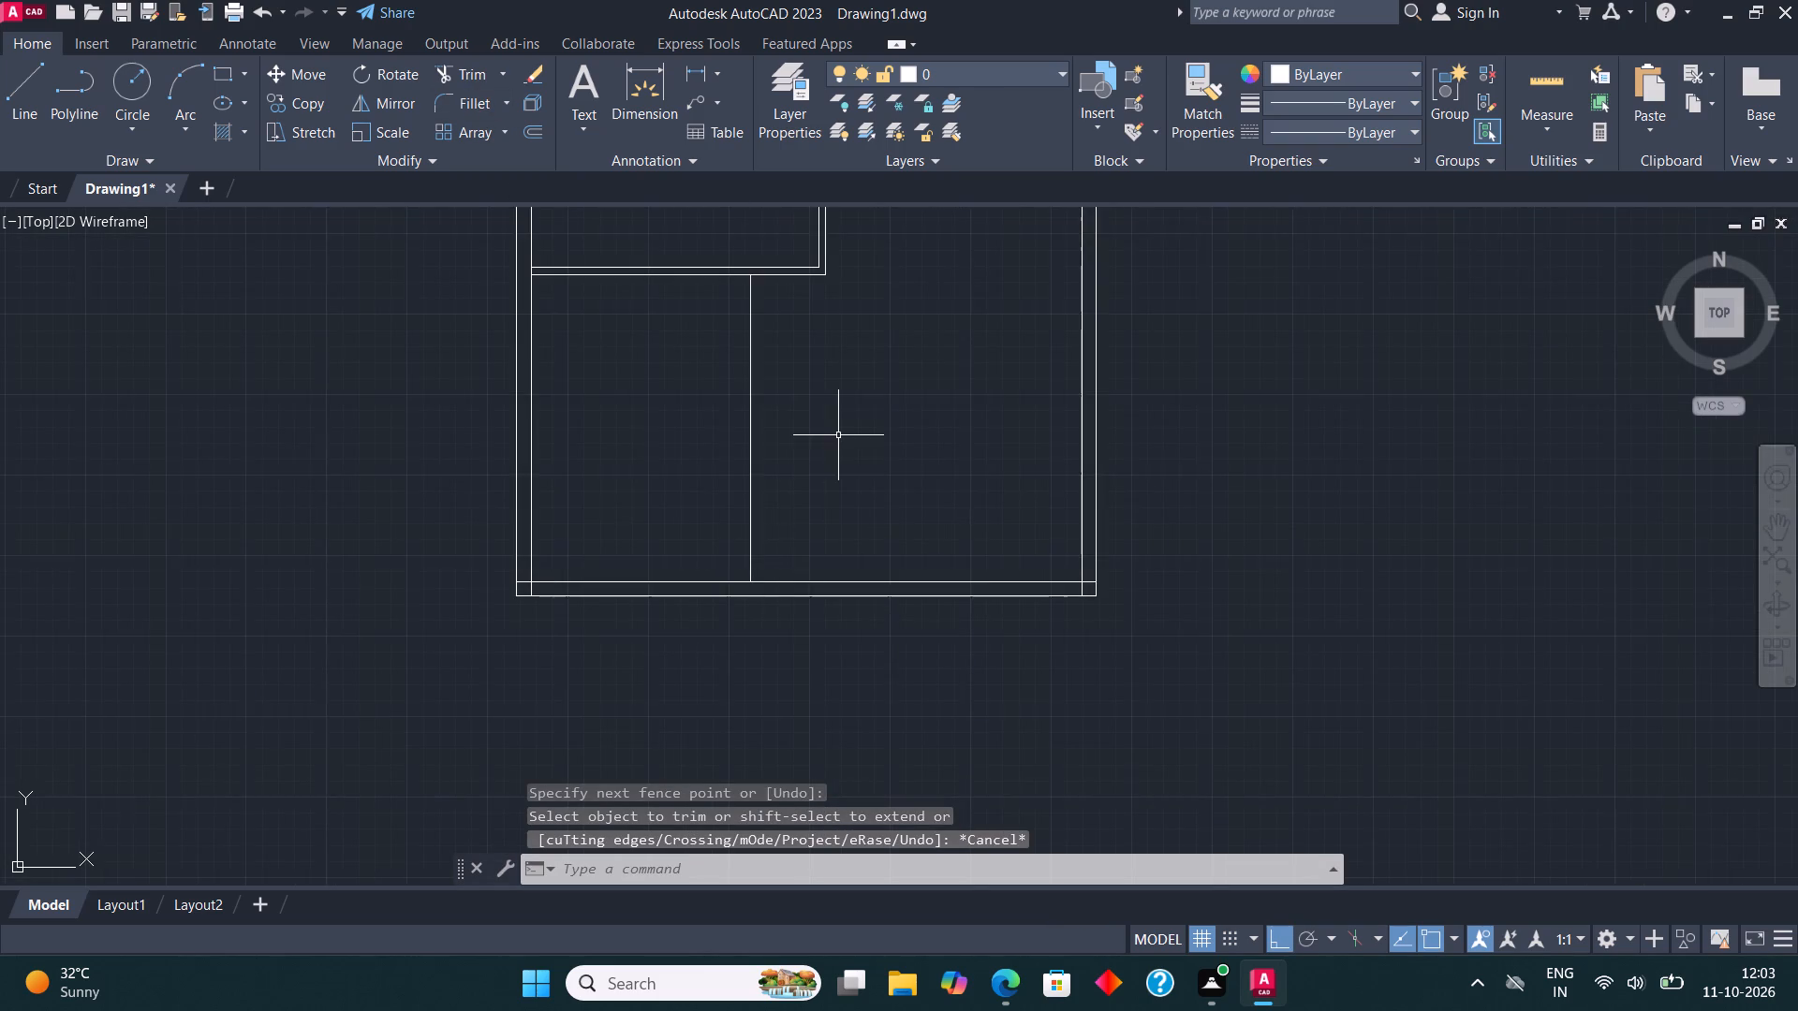
pyautogui.moveTo(845, 436); pyautogui.dragTo(871, 570, button='middle')
pyautogui.moveTo(794, 590); pyautogui.dragTo(785, 579)
pyautogui.click(755, 531)
pyautogui.click(302, 95)
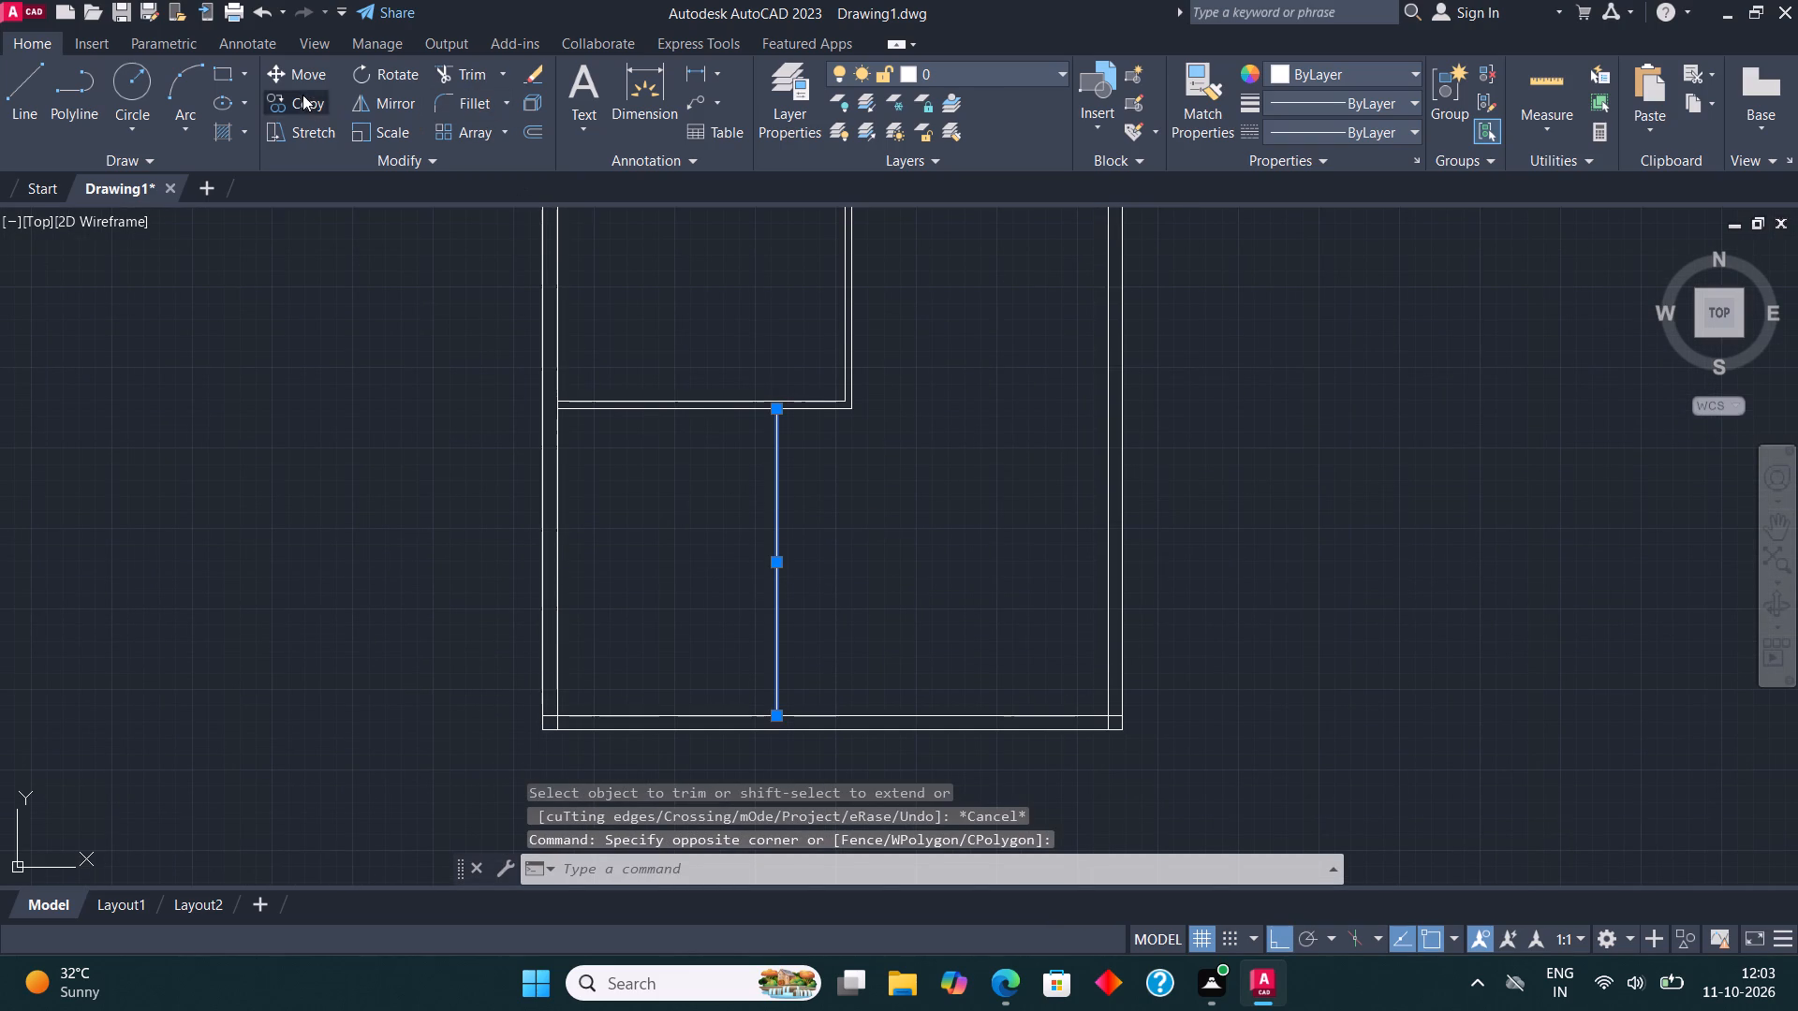
pyautogui.click(776, 580)
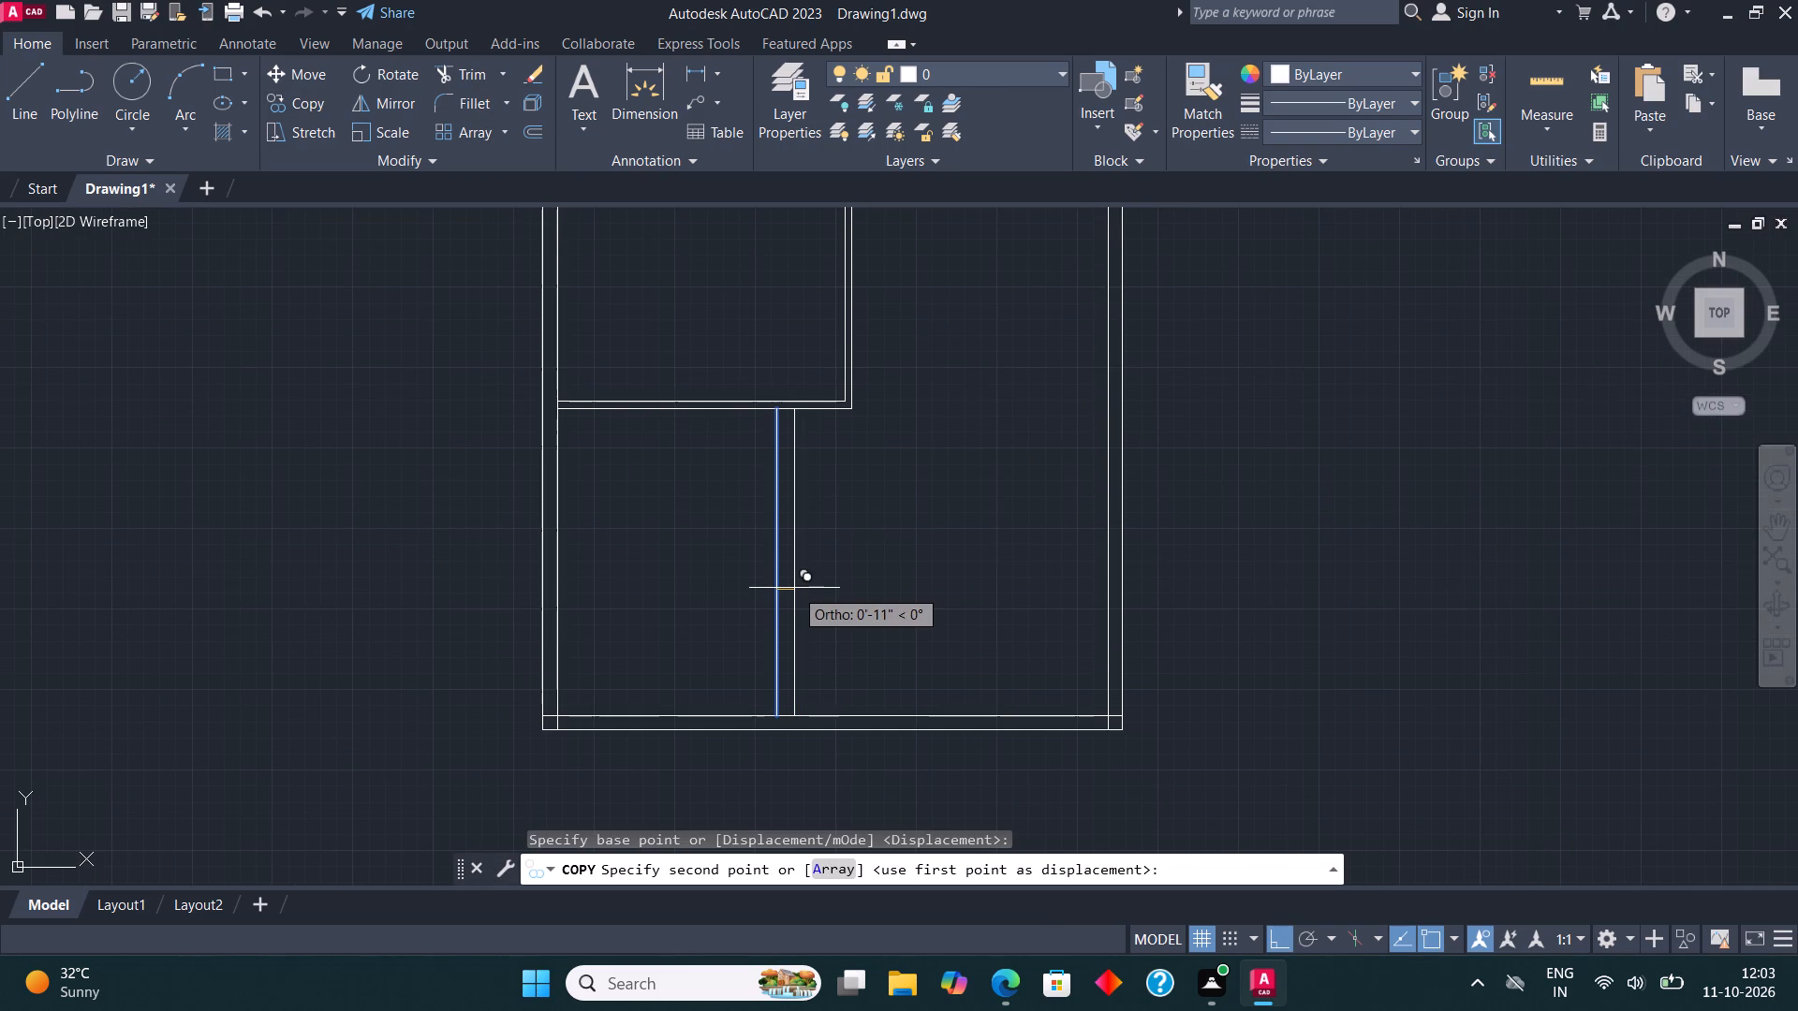
pyautogui.write('4.5"')
pyautogui.press('Return')
pyautogui.press('Escape')
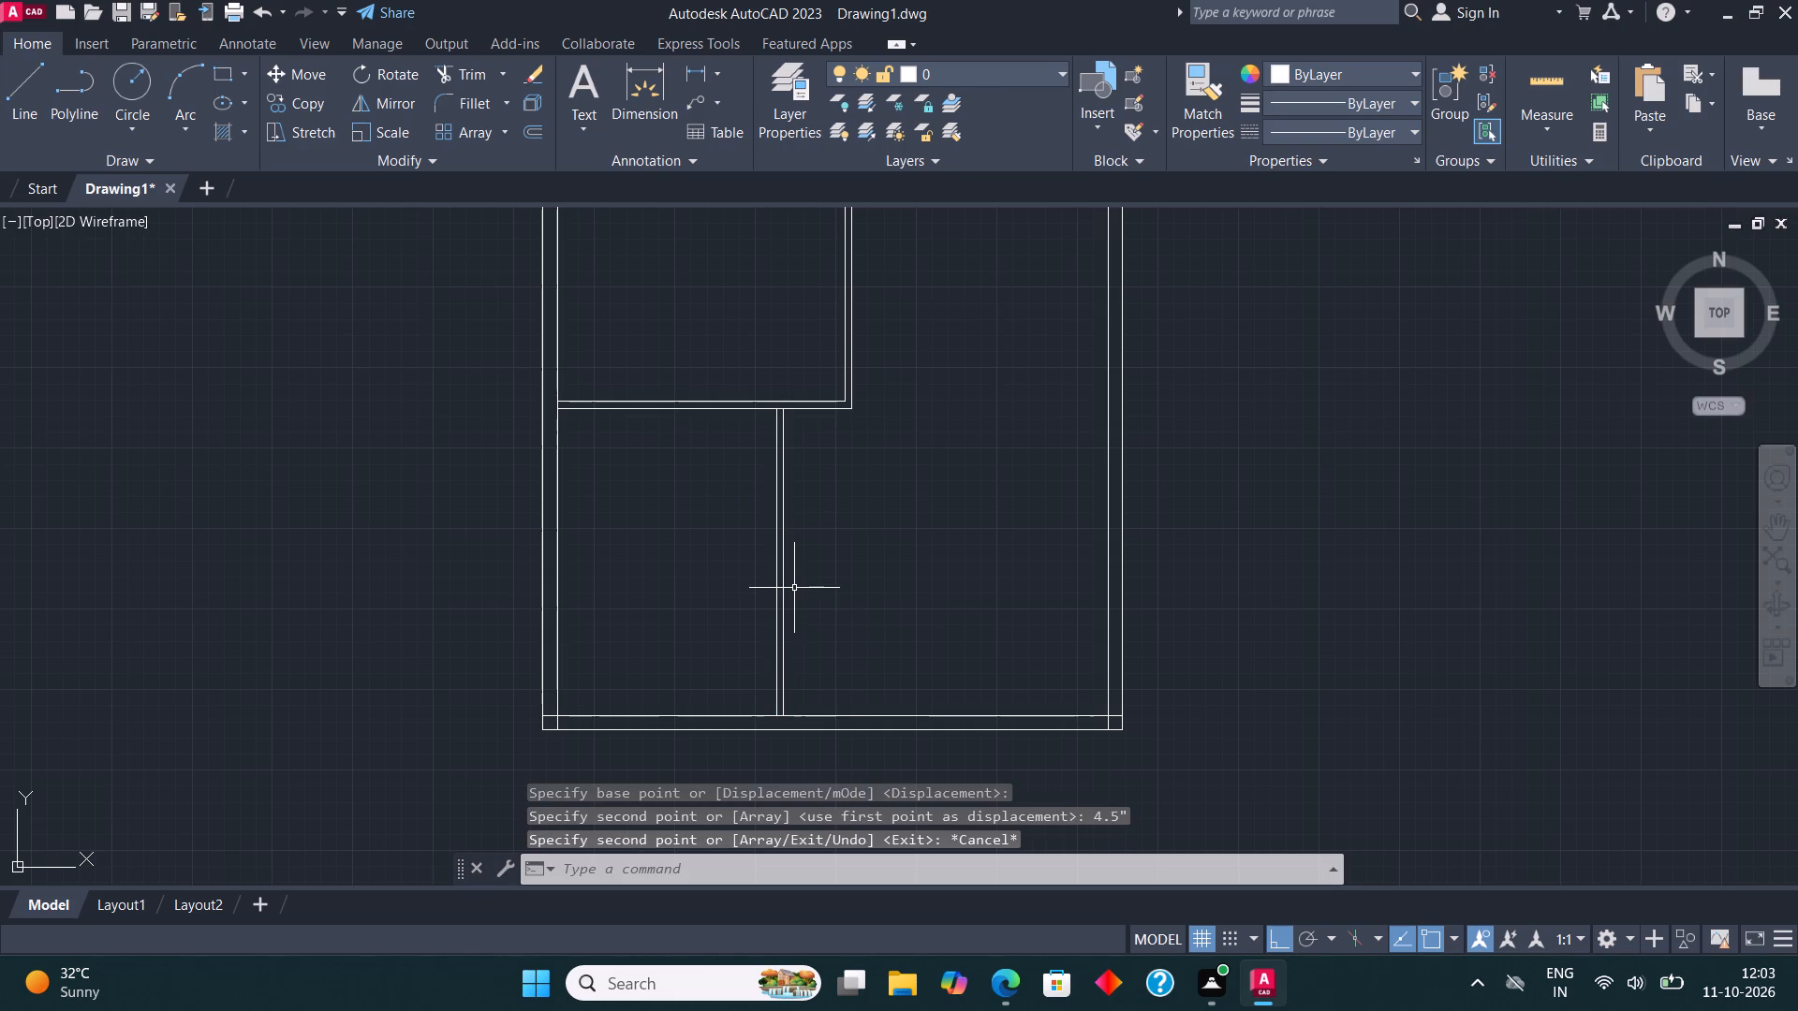
# Draw lines from the lower end of the new partition's right side: 2'9" up, then 17'9" right across the outer wall.
pyautogui.moveTo(926, 704); pyautogui.dragTo(936, 618, button='middle')
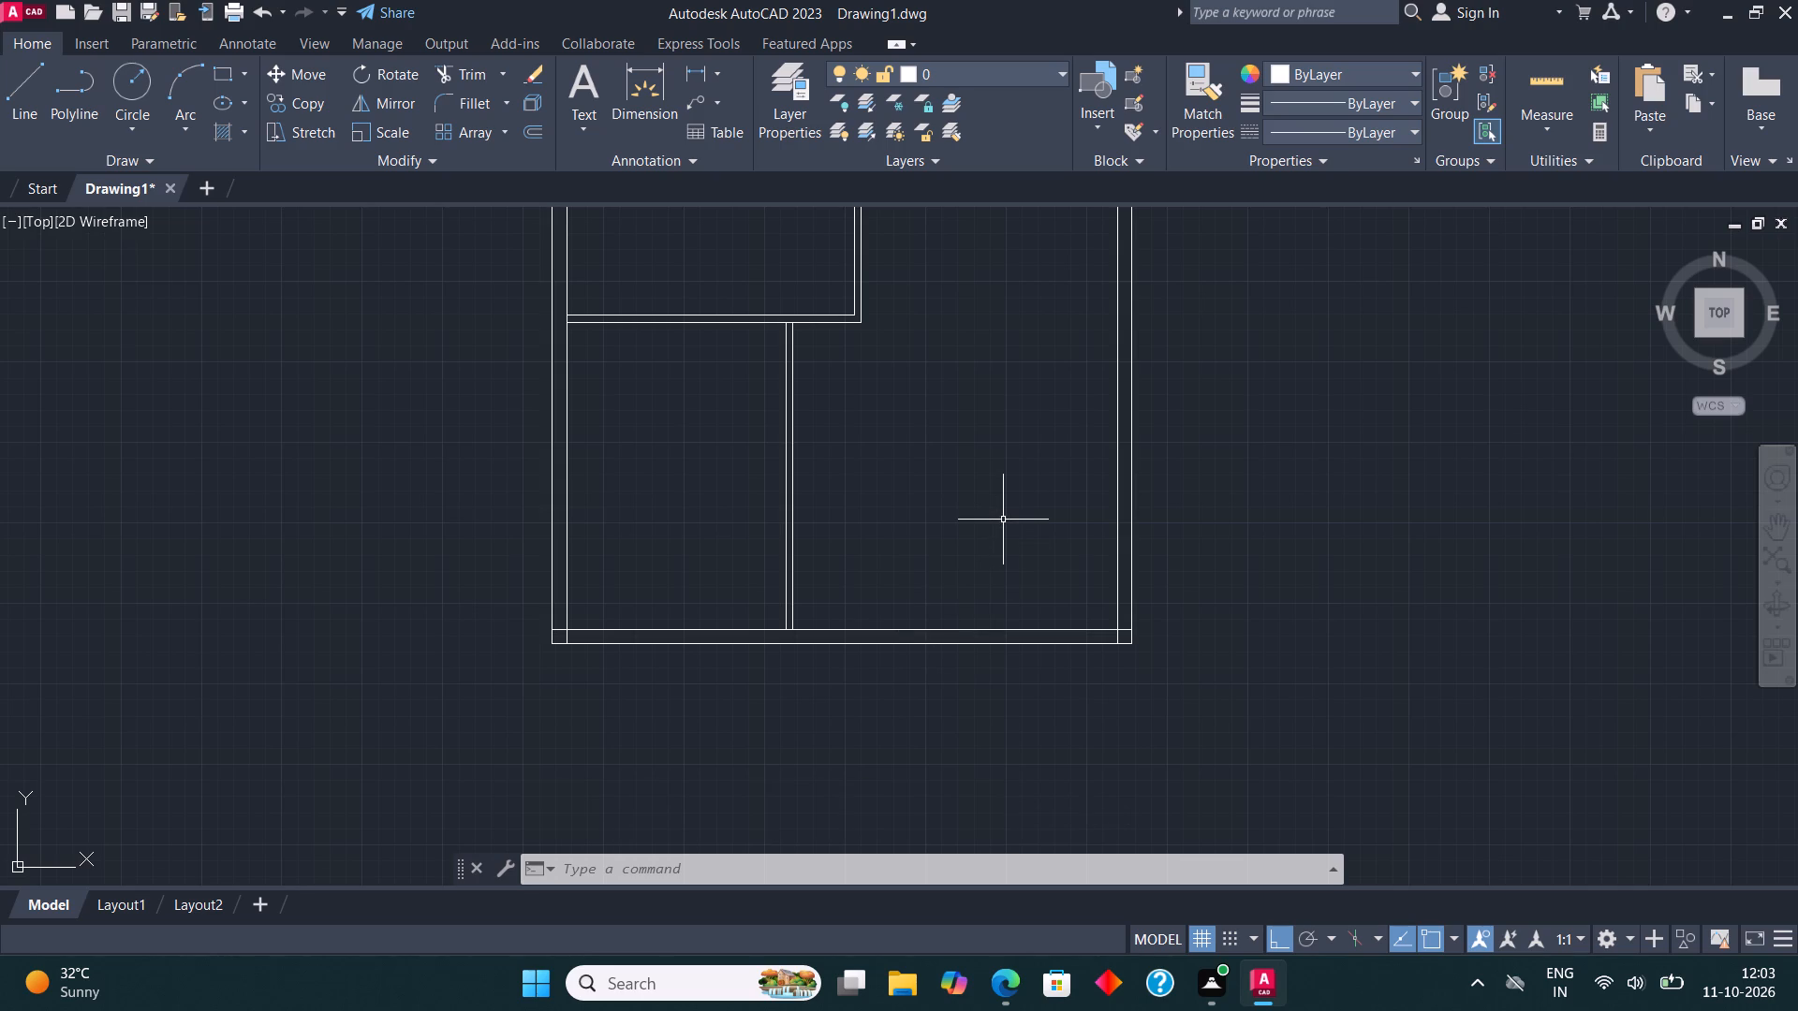
pyautogui.click(21, 92)
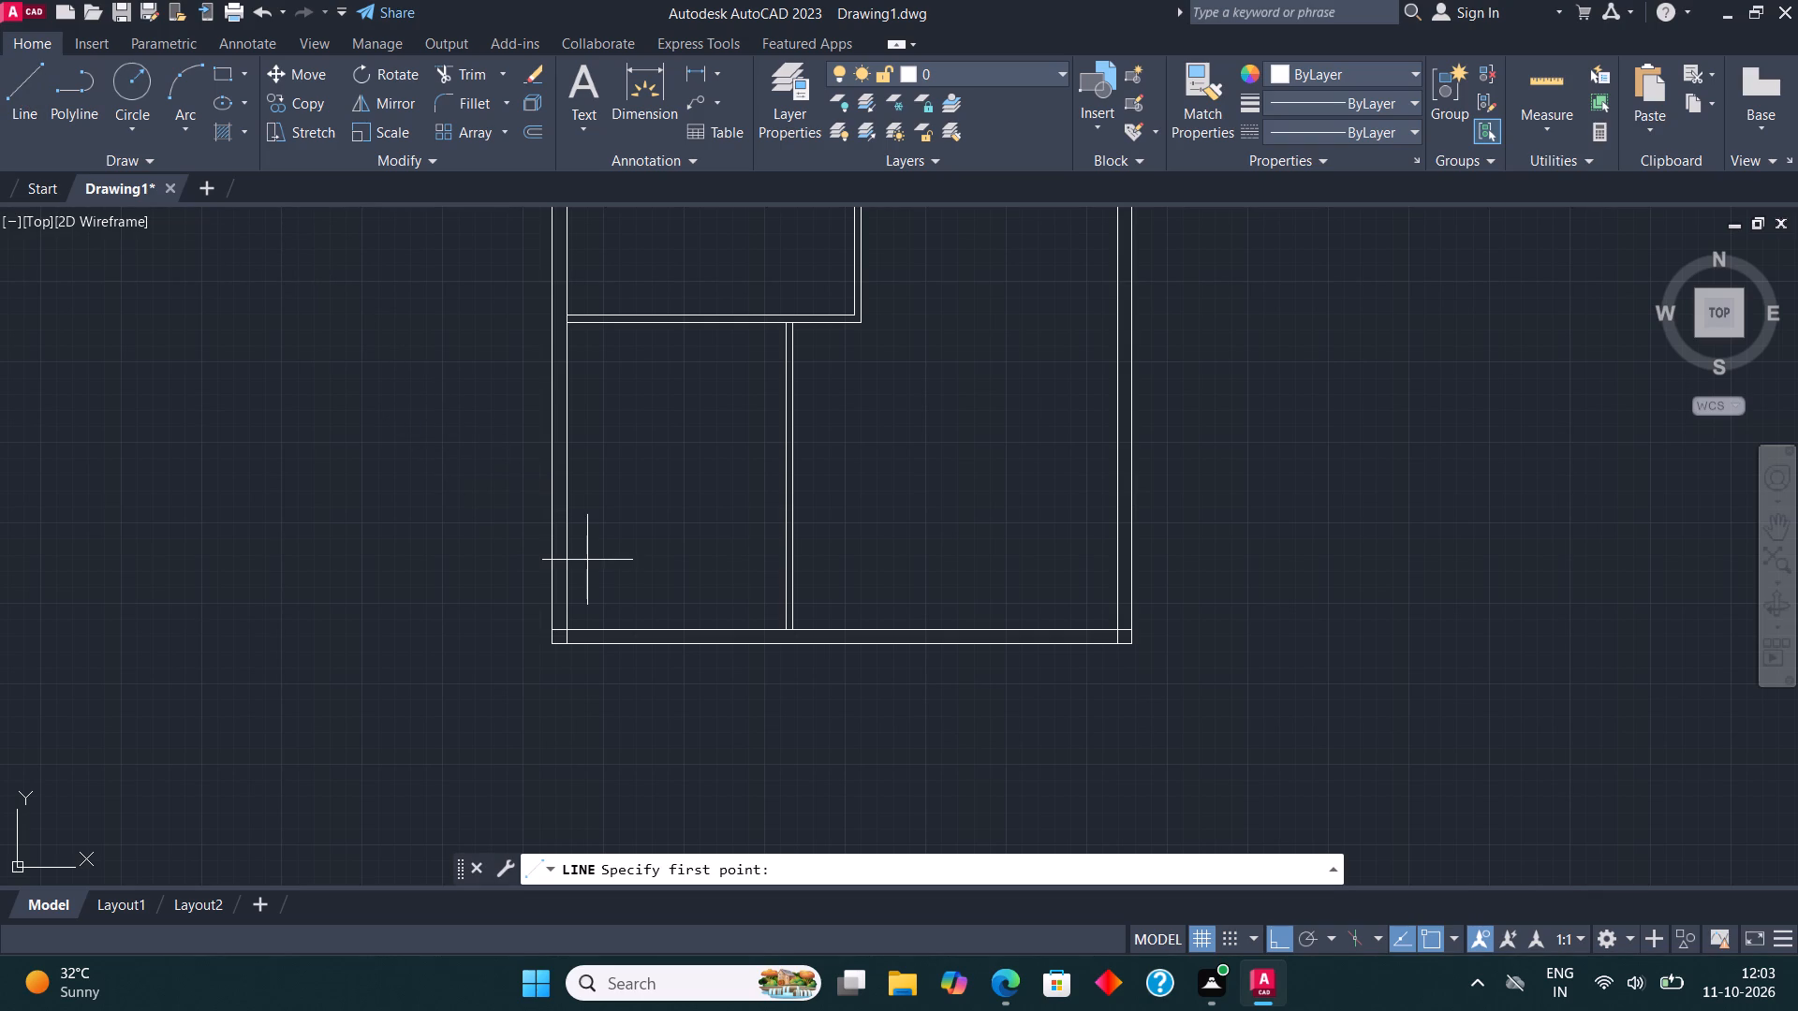
pyautogui.scroll(1, 815, 615)
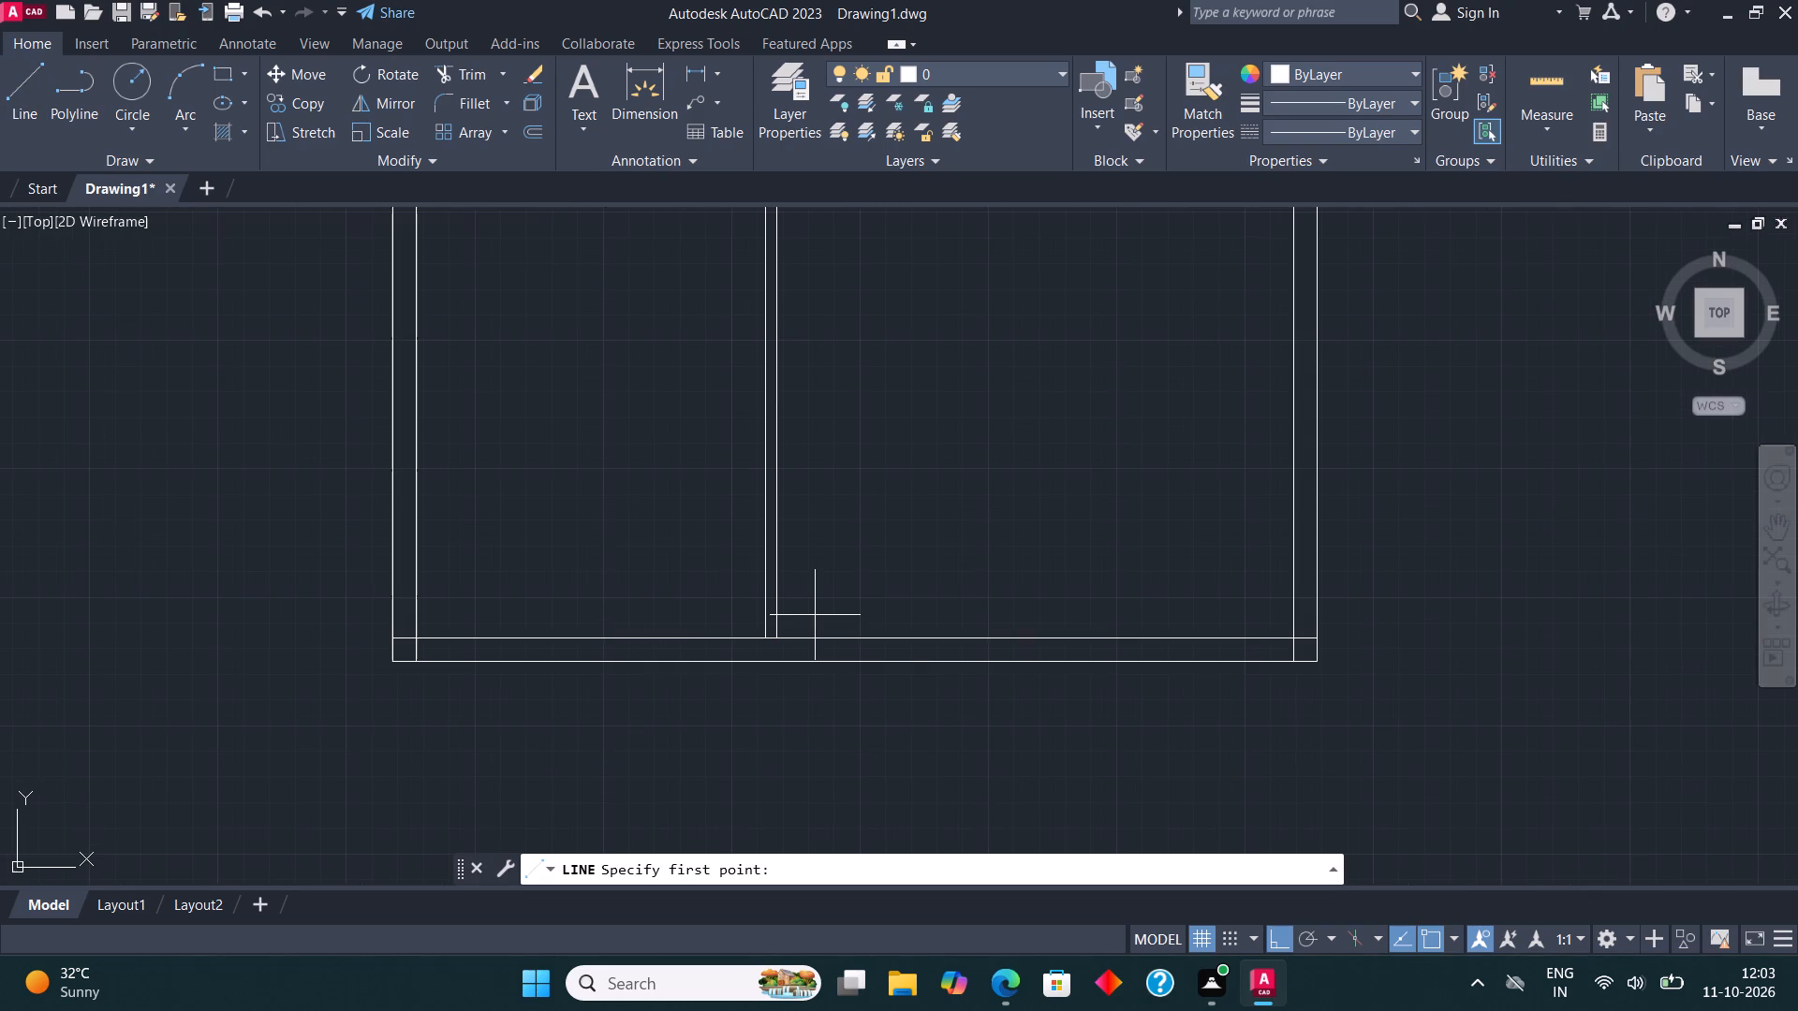
pyautogui.scroll(1, 815, 615)
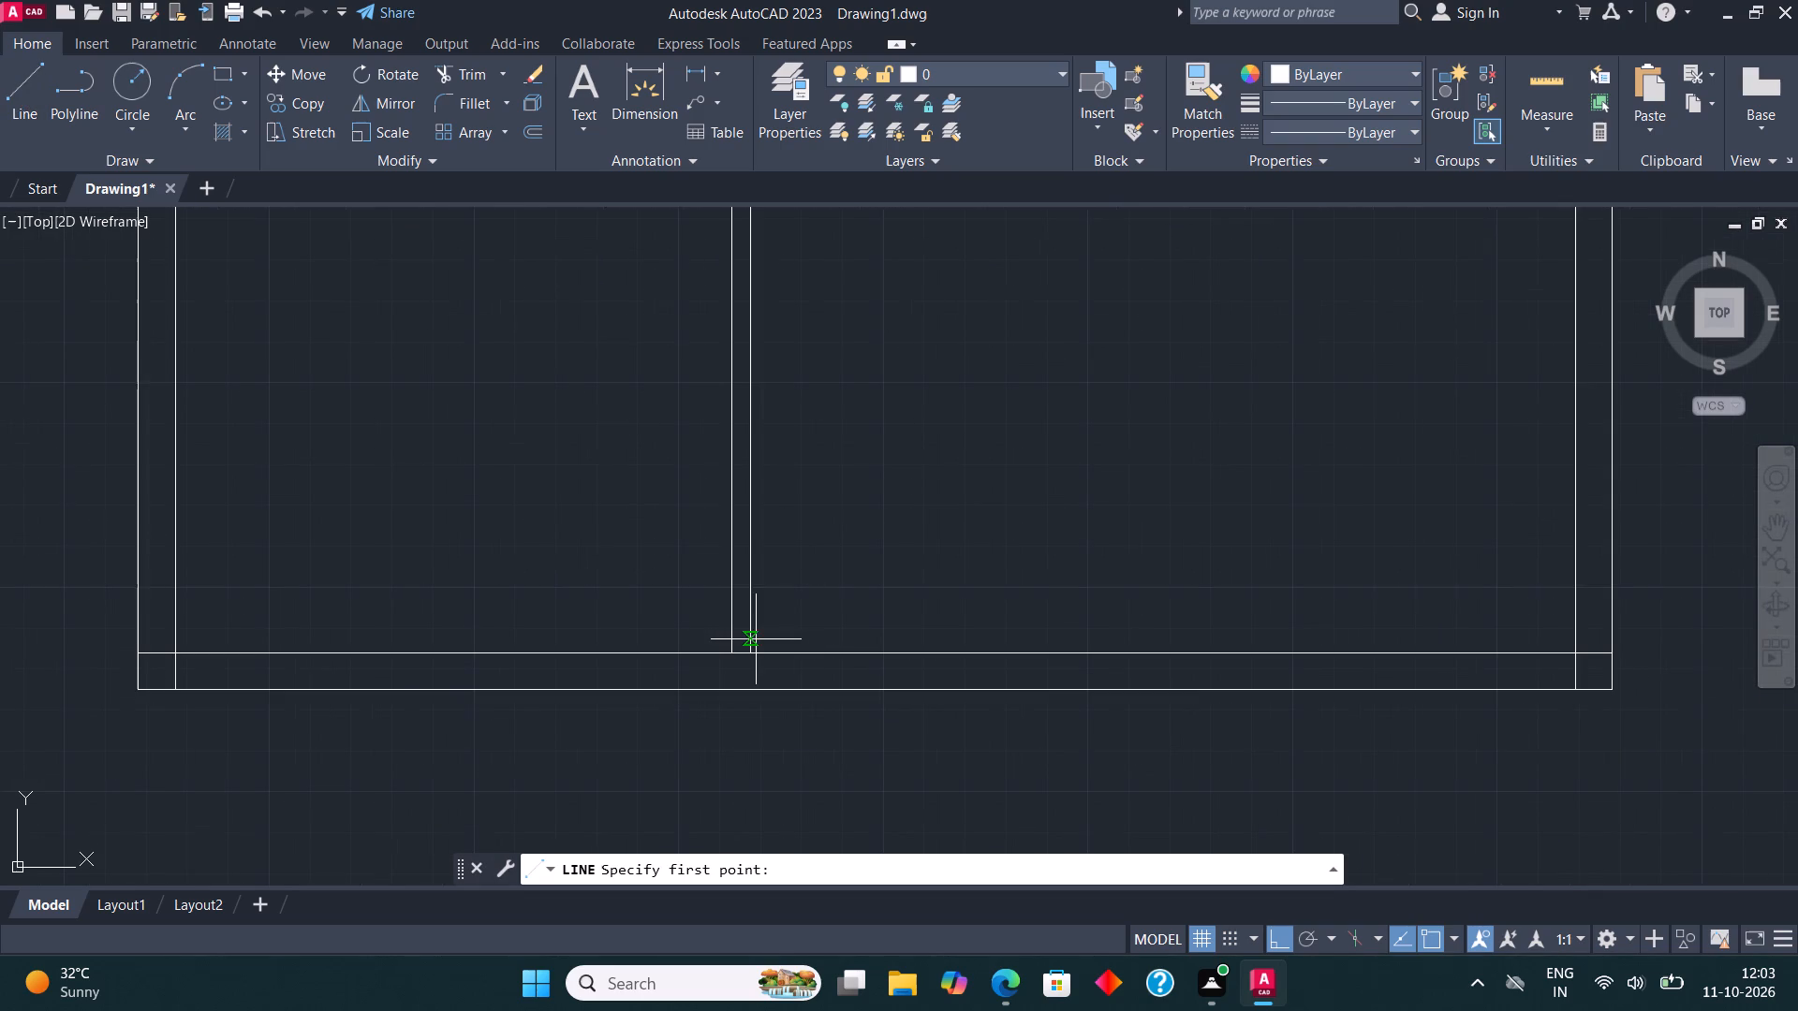
pyautogui.click(749, 654)
pyautogui.write("2'")
pyautogui.write('9"')
pyautogui.press('Return')
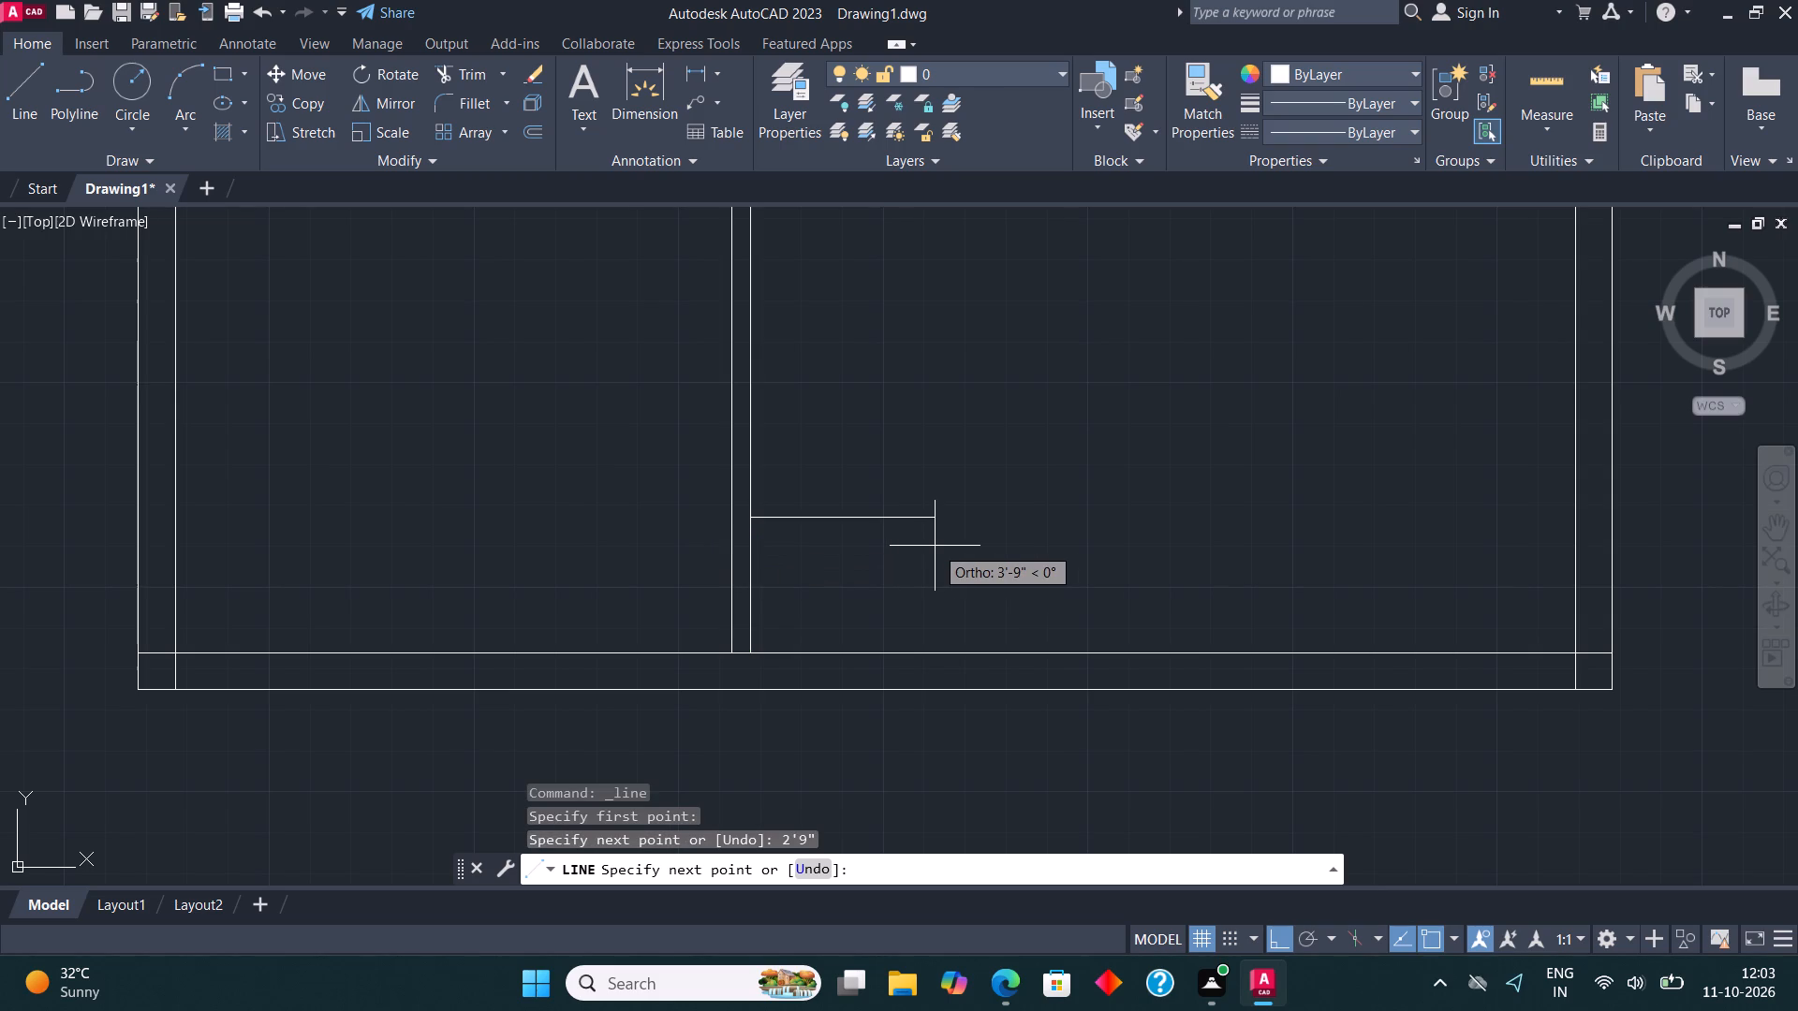
pyautogui.write('17\'9"')
pyautogui.press('Return')
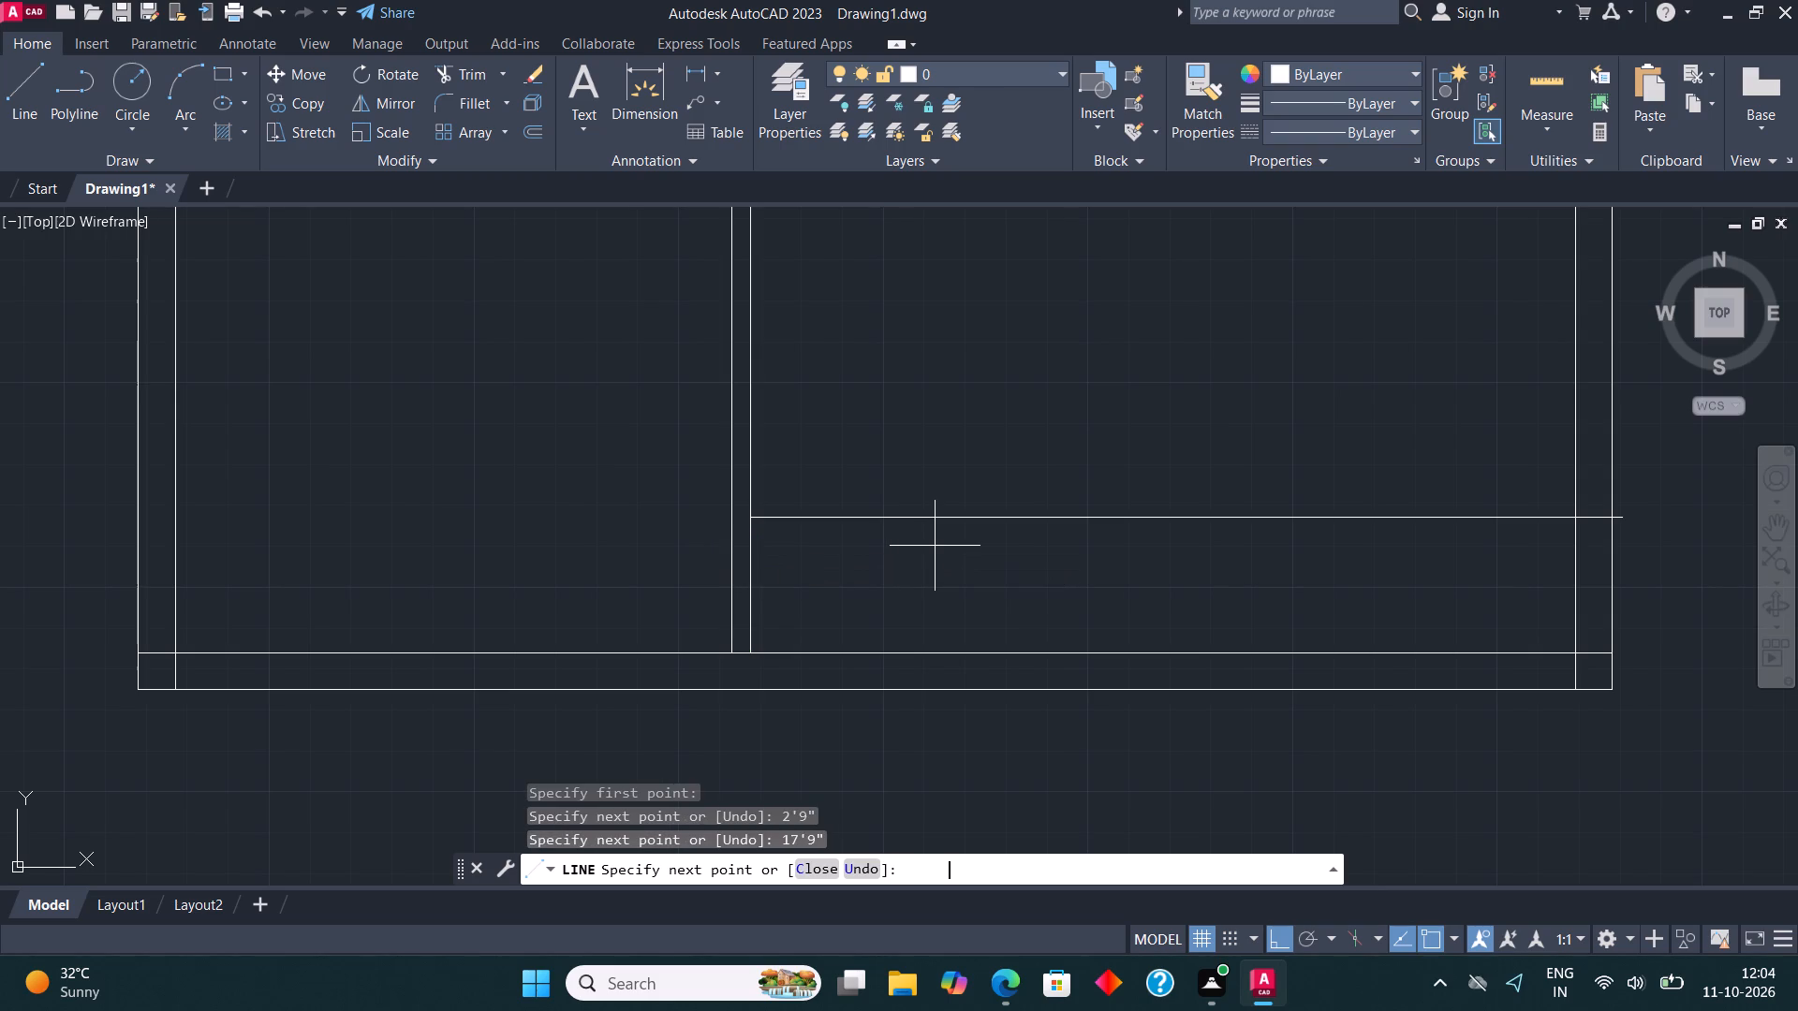
pyautogui.press('Escape')
# Trim the new horizontal line back to the inner face of the right outer wall.
pyautogui.moveTo(1010, 577); pyautogui.dragTo(523, 567, button='middle')
pyautogui.click(456, 73)
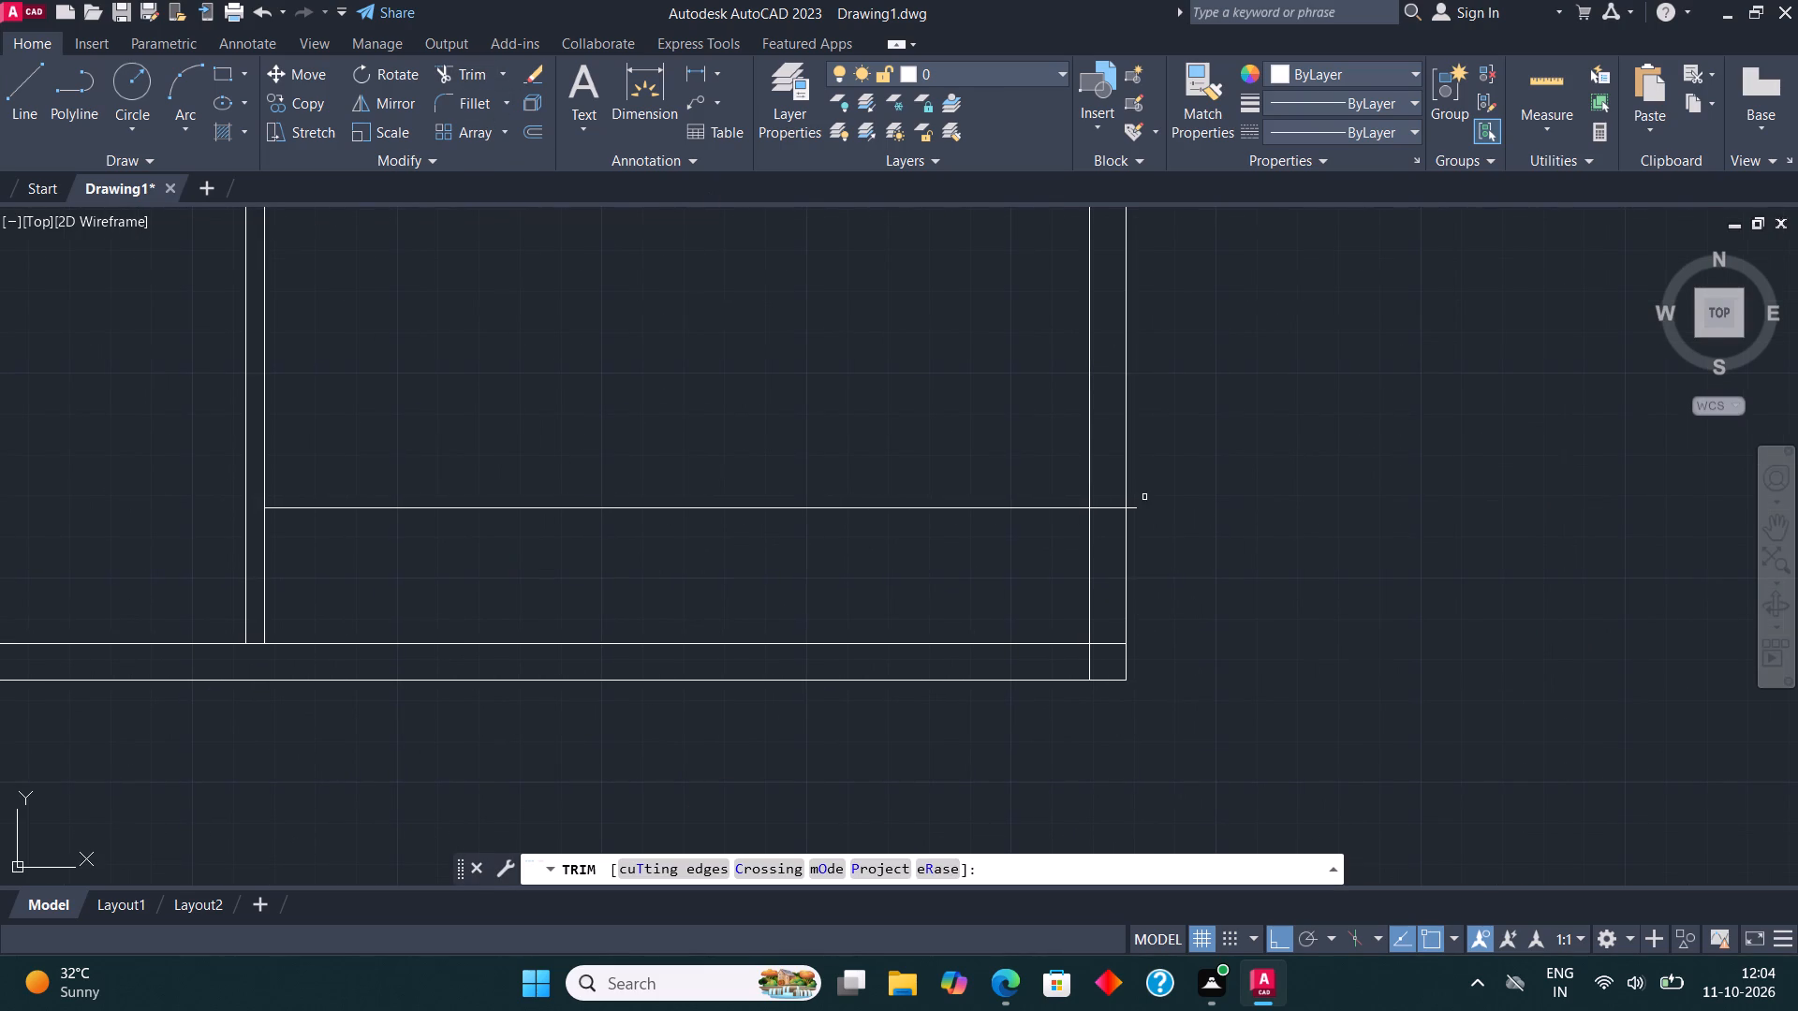
pyautogui.click(1134, 505)
pyautogui.click(1113, 505)
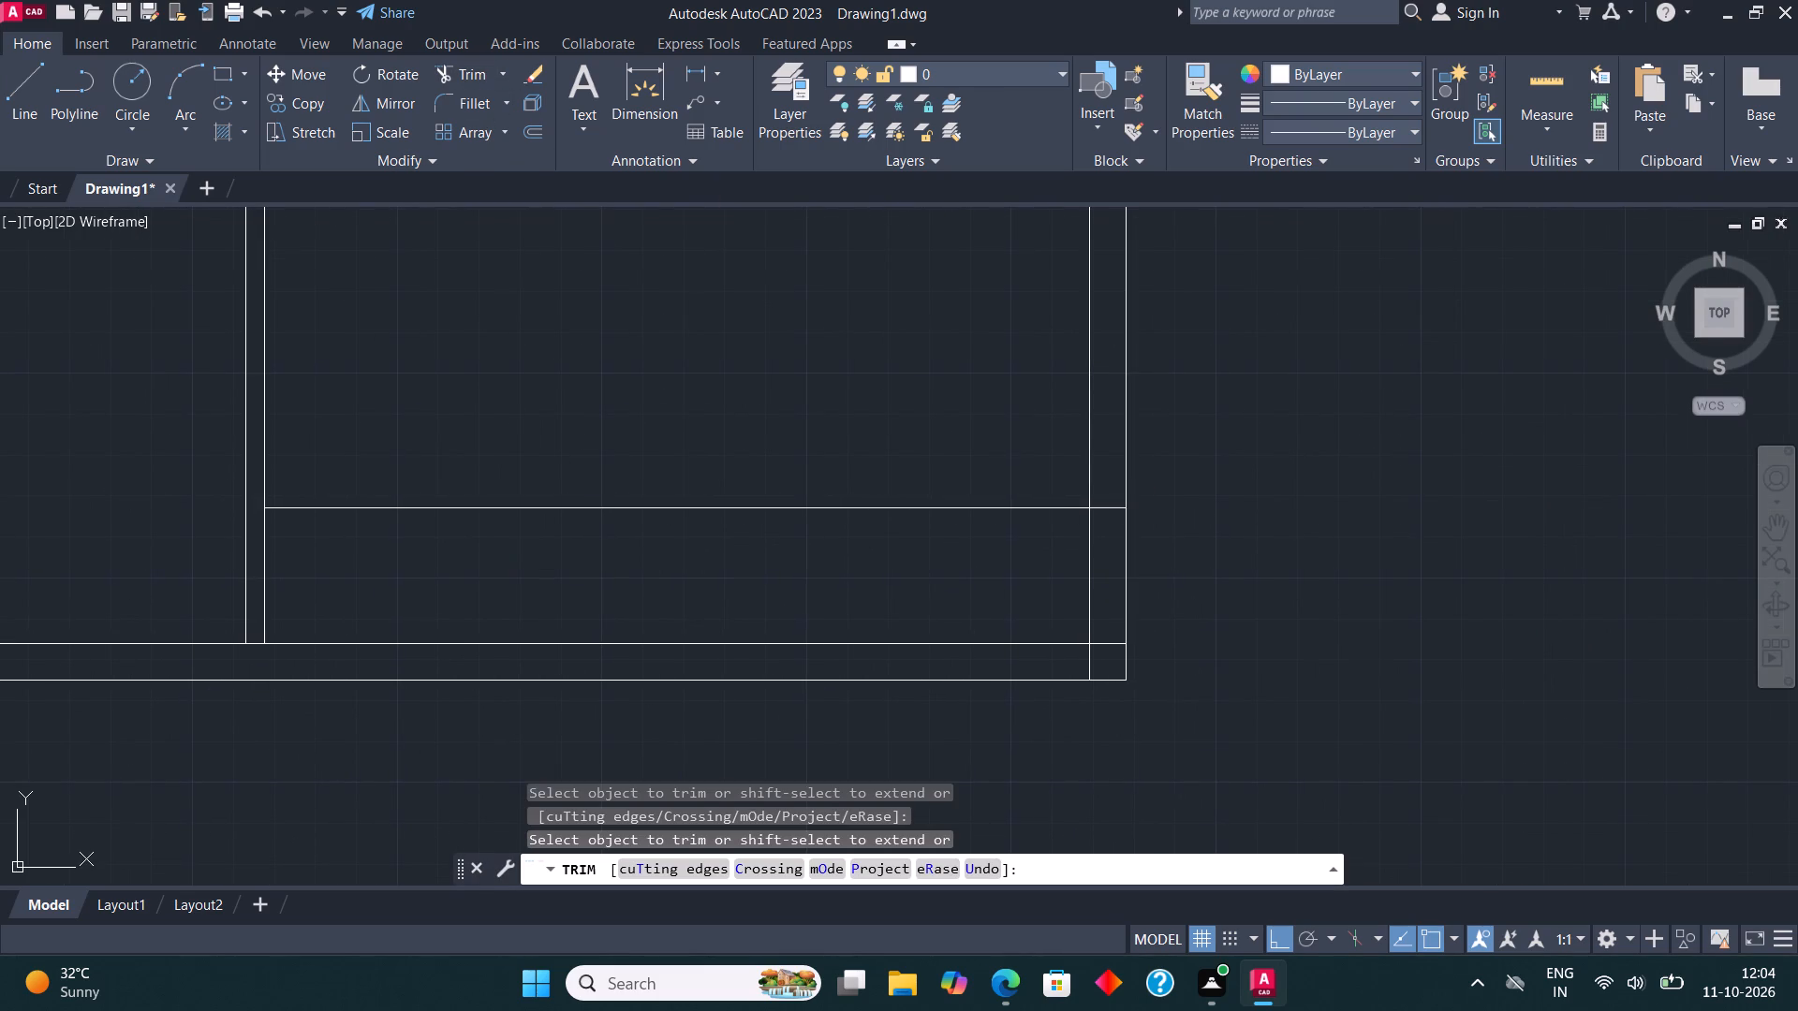
pyautogui.click(1107, 529)
pyautogui.press('Escape')
pyautogui.scroll(-1, 1107, 529)
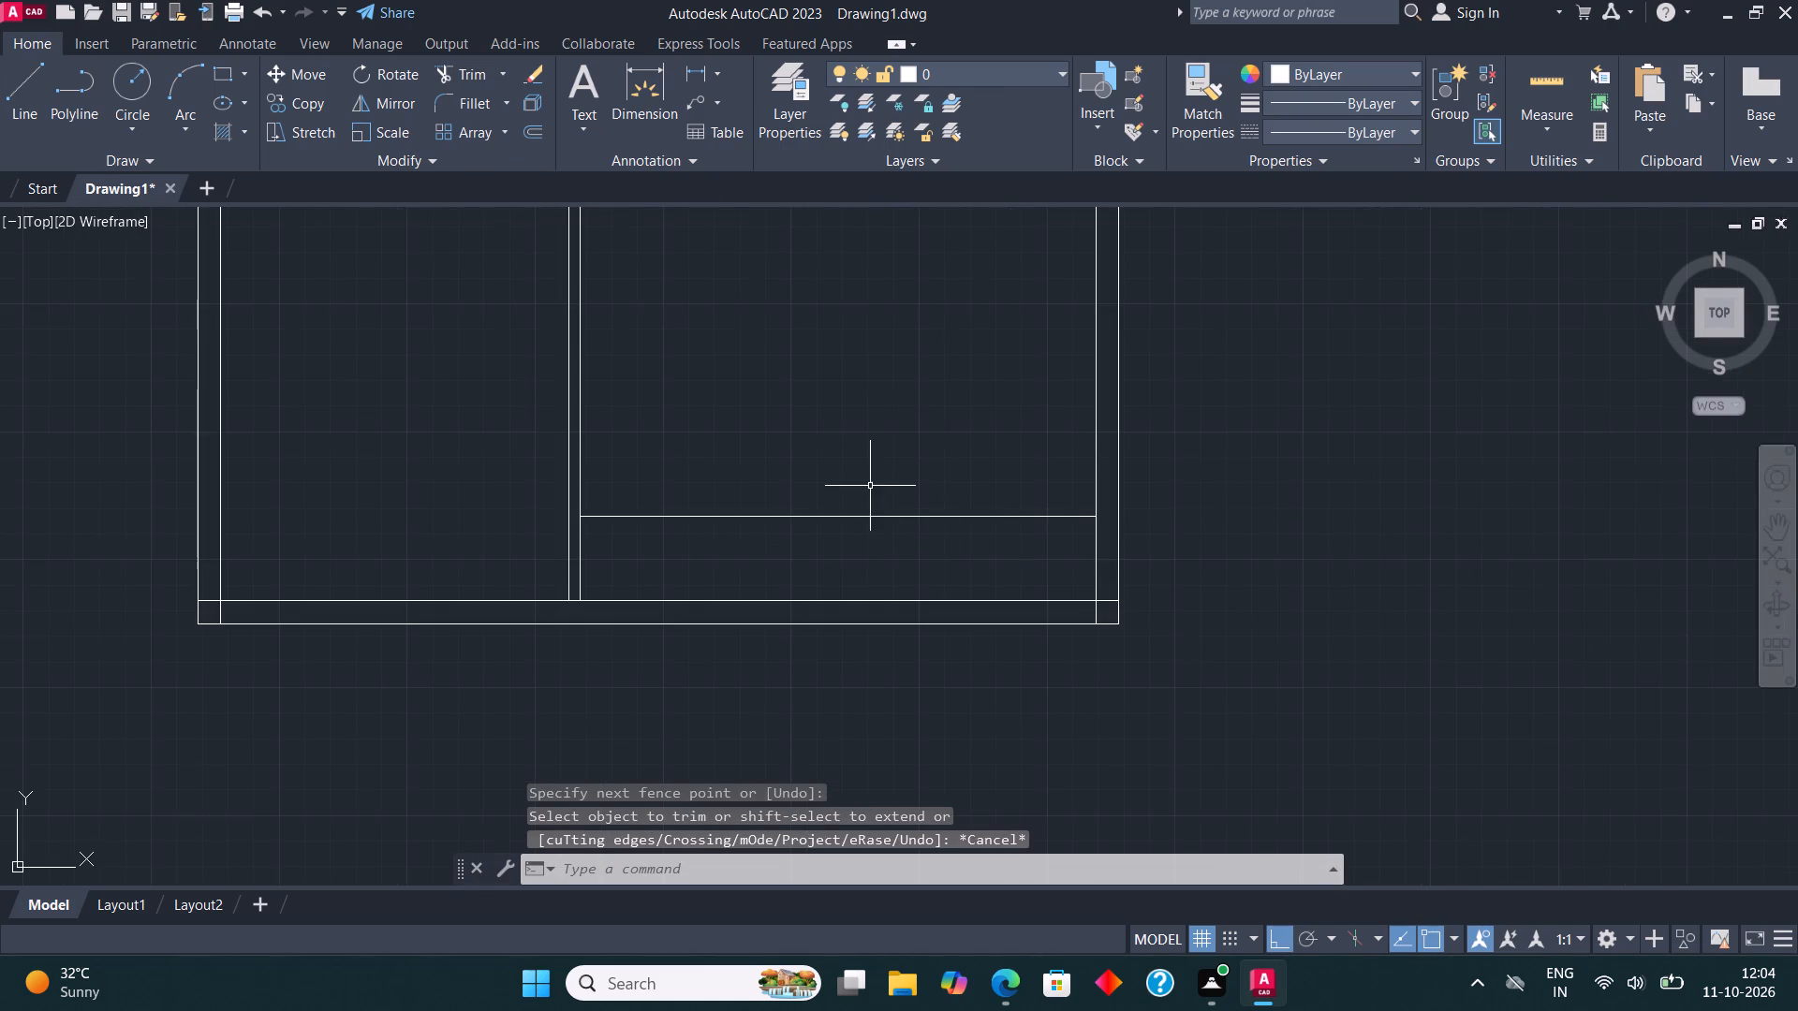
pyautogui.moveTo(896, 492); pyautogui.dragTo(960, 521, button='middle')
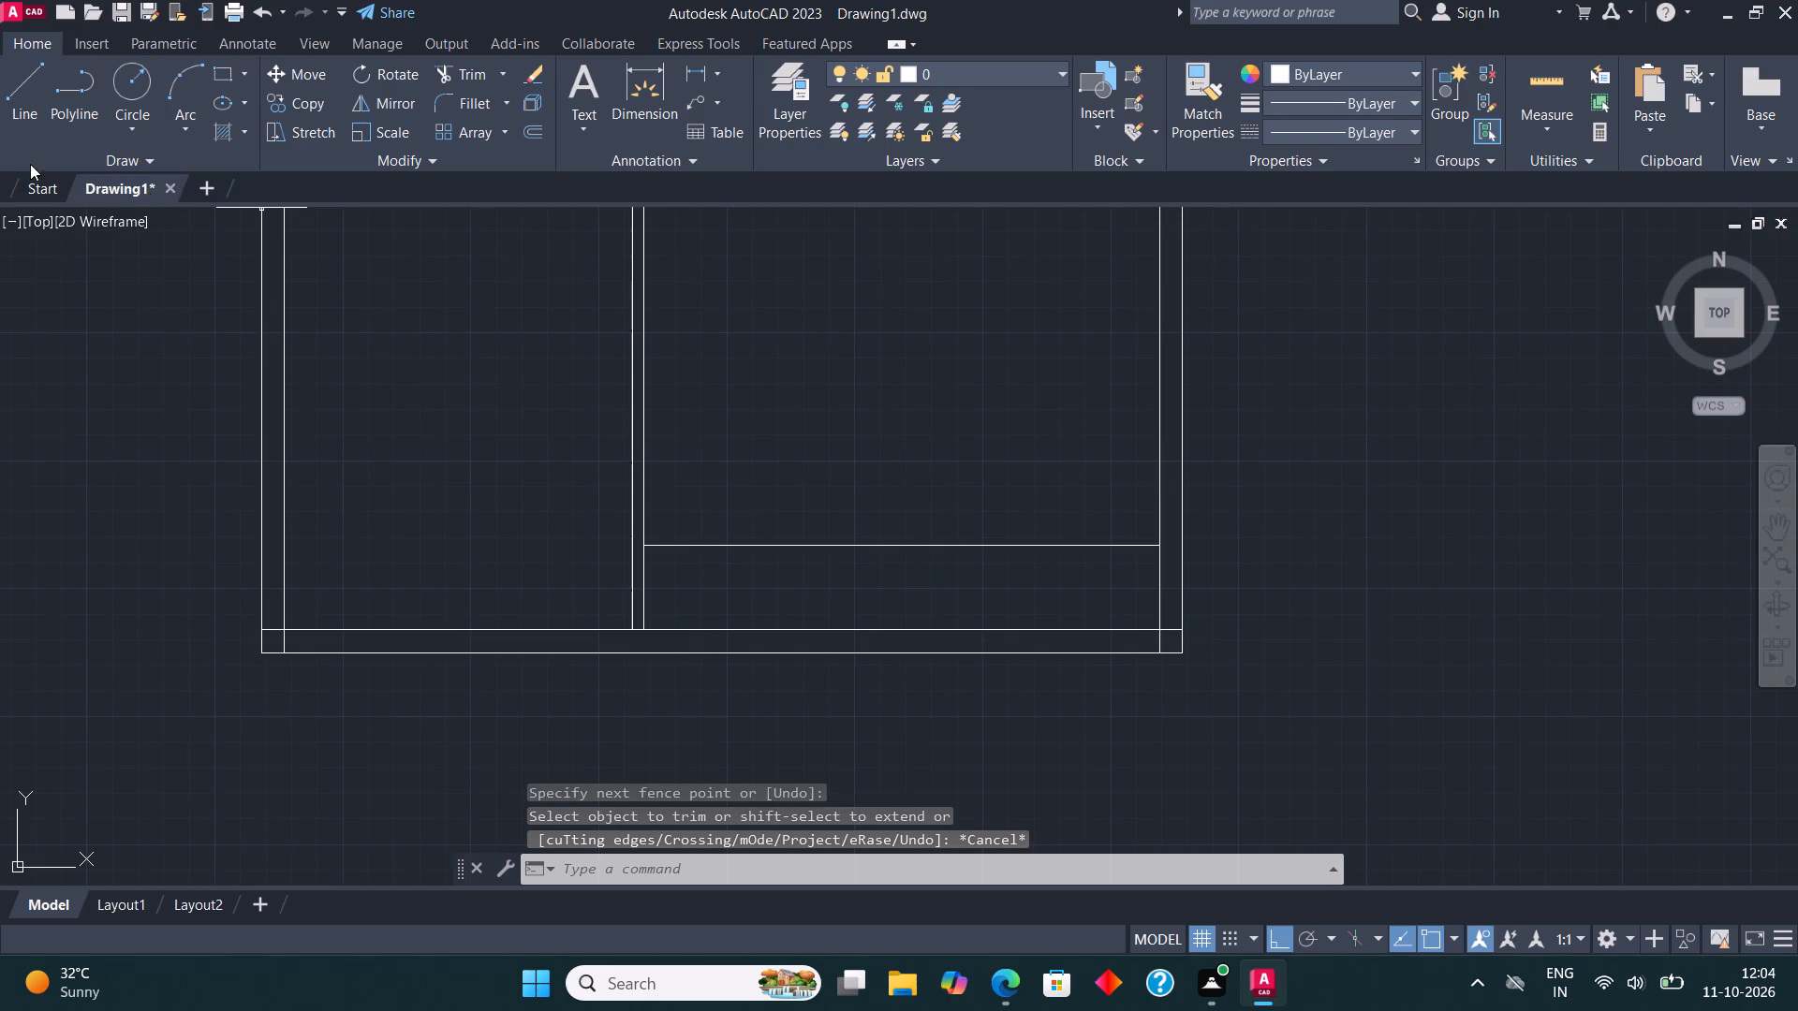
# Draw a short vertical line from the lower partition's left-side end down across the bottom wall to its outer line.
pyautogui.click(20, 75)
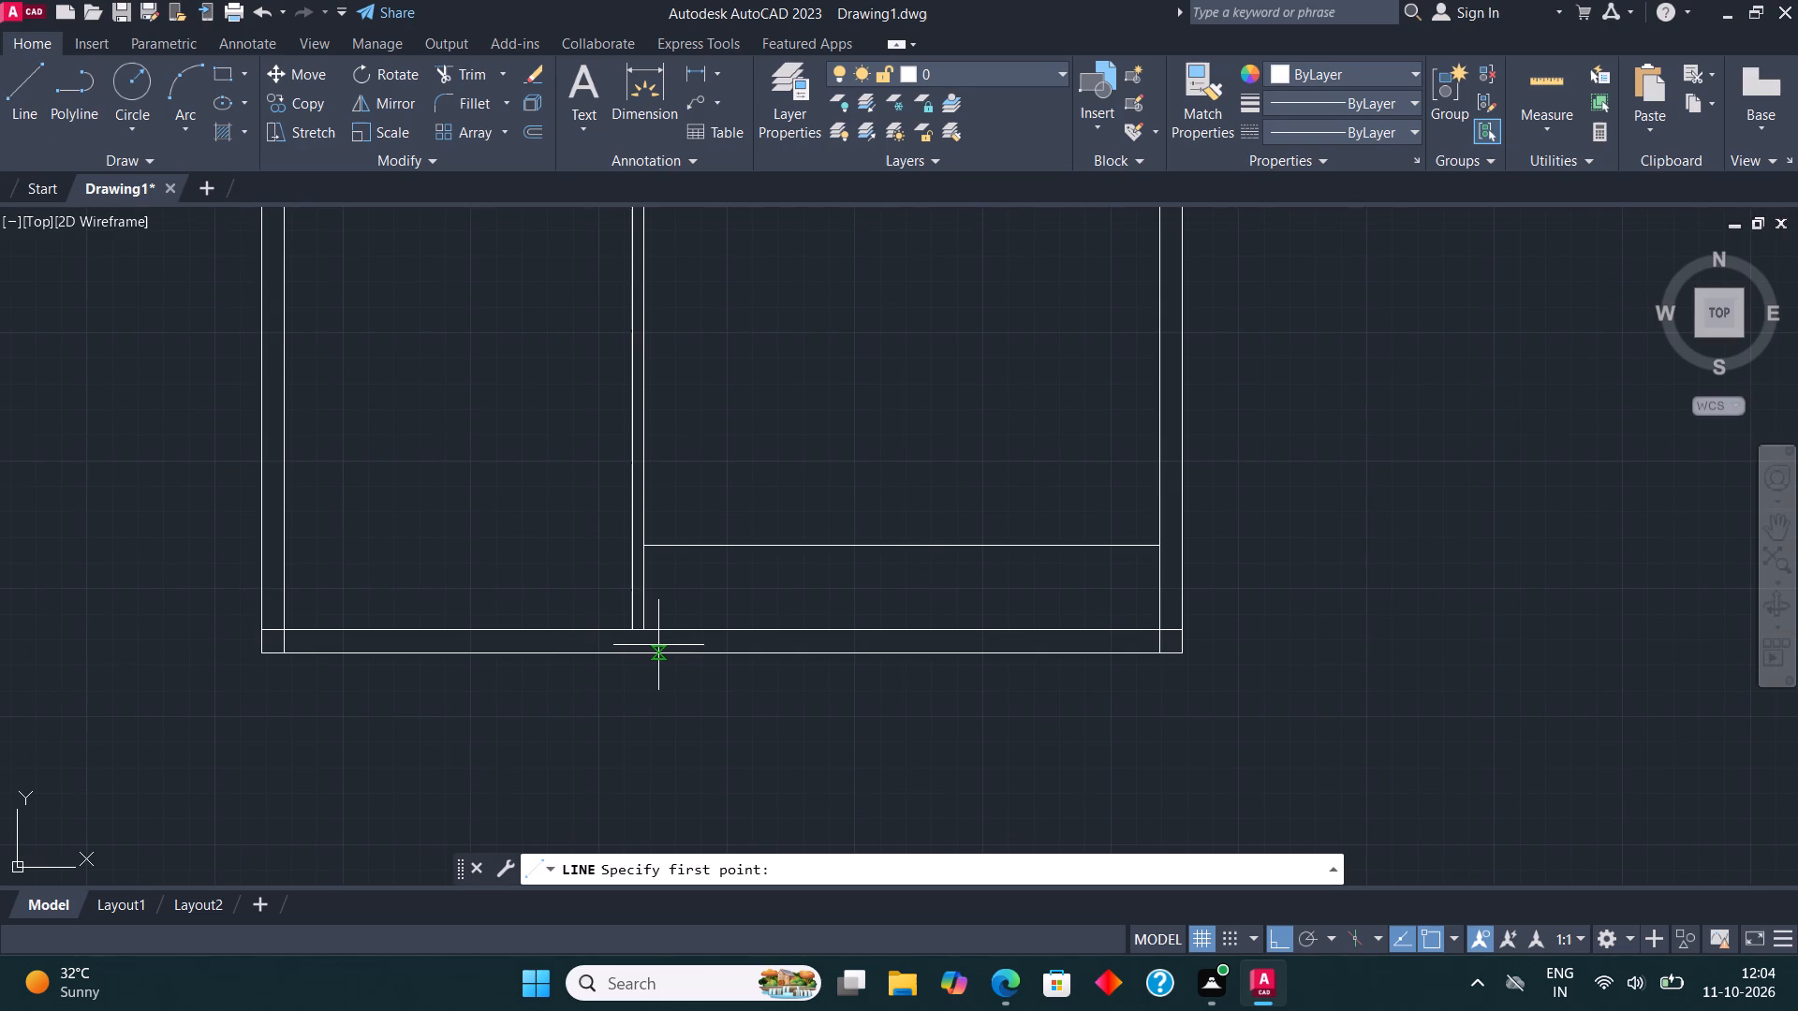
pyautogui.scroll(1, 658, 645)
pyautogui.click(610, 611)
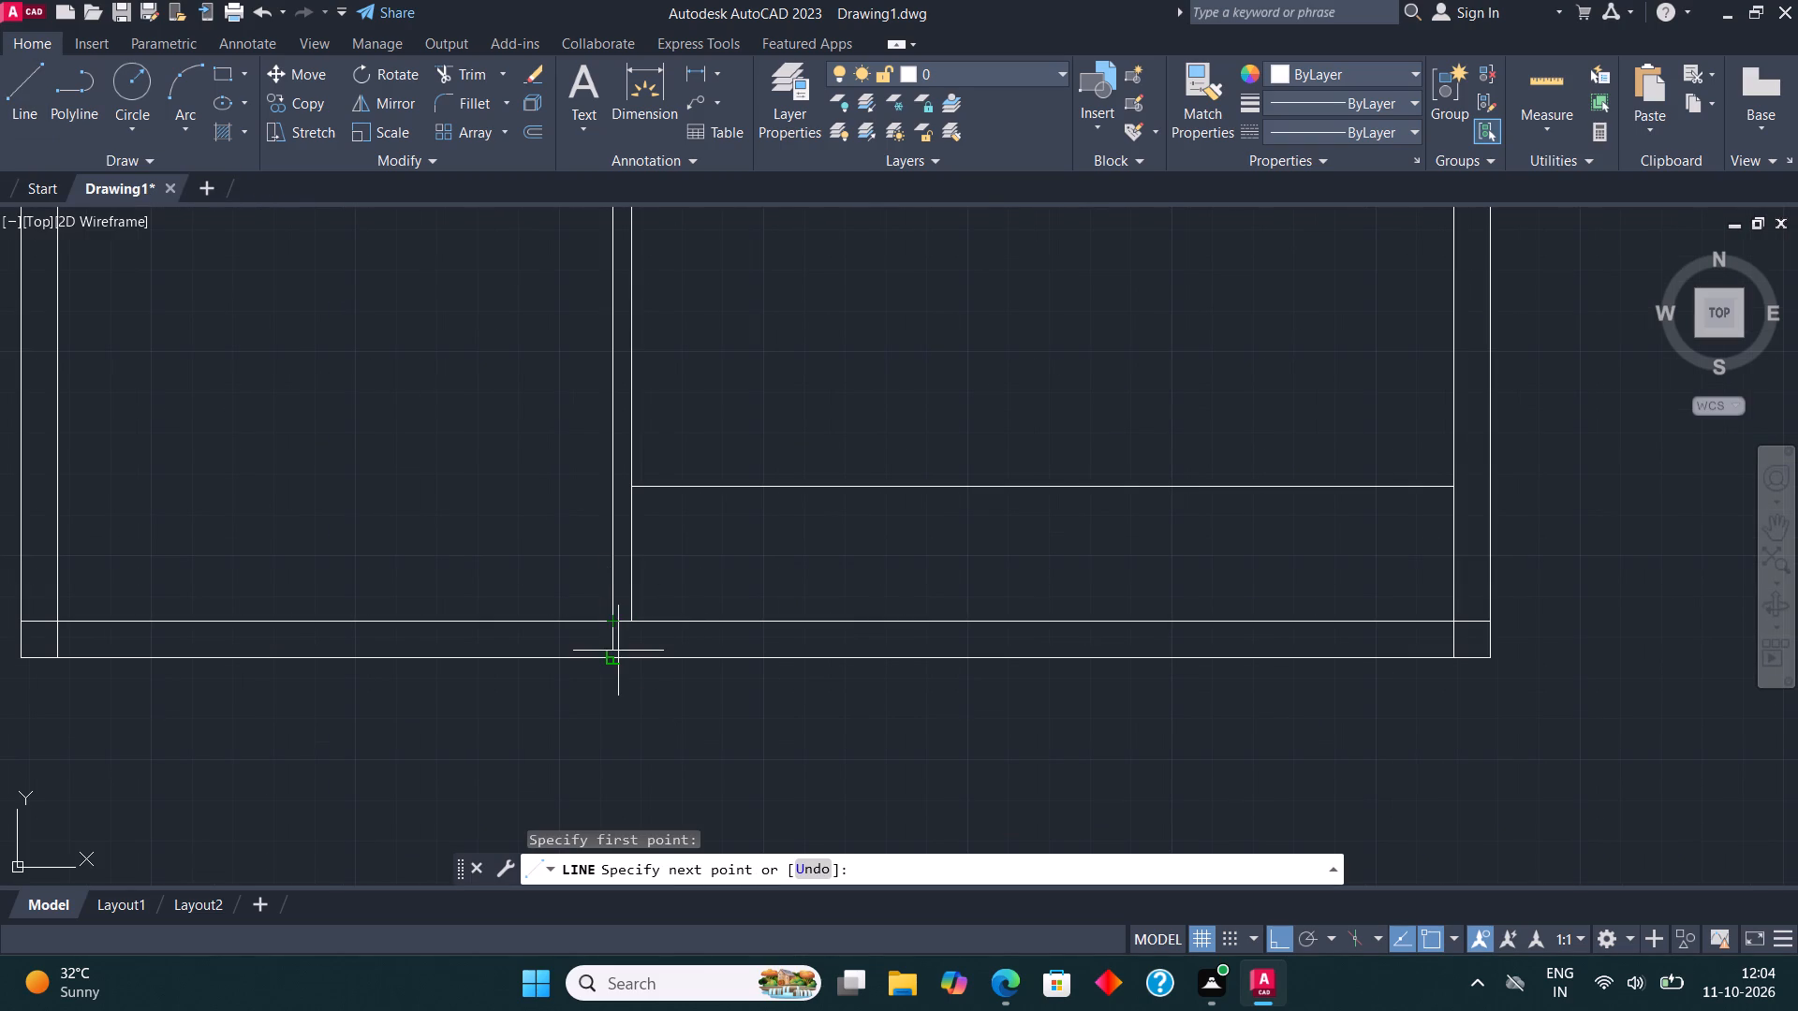
pyautogui.click(618, 652)
pyautogui.press('Escape')
pyautogui.moveTo(851, 566); pyautogui.dragTo(802, 562, button='middle')
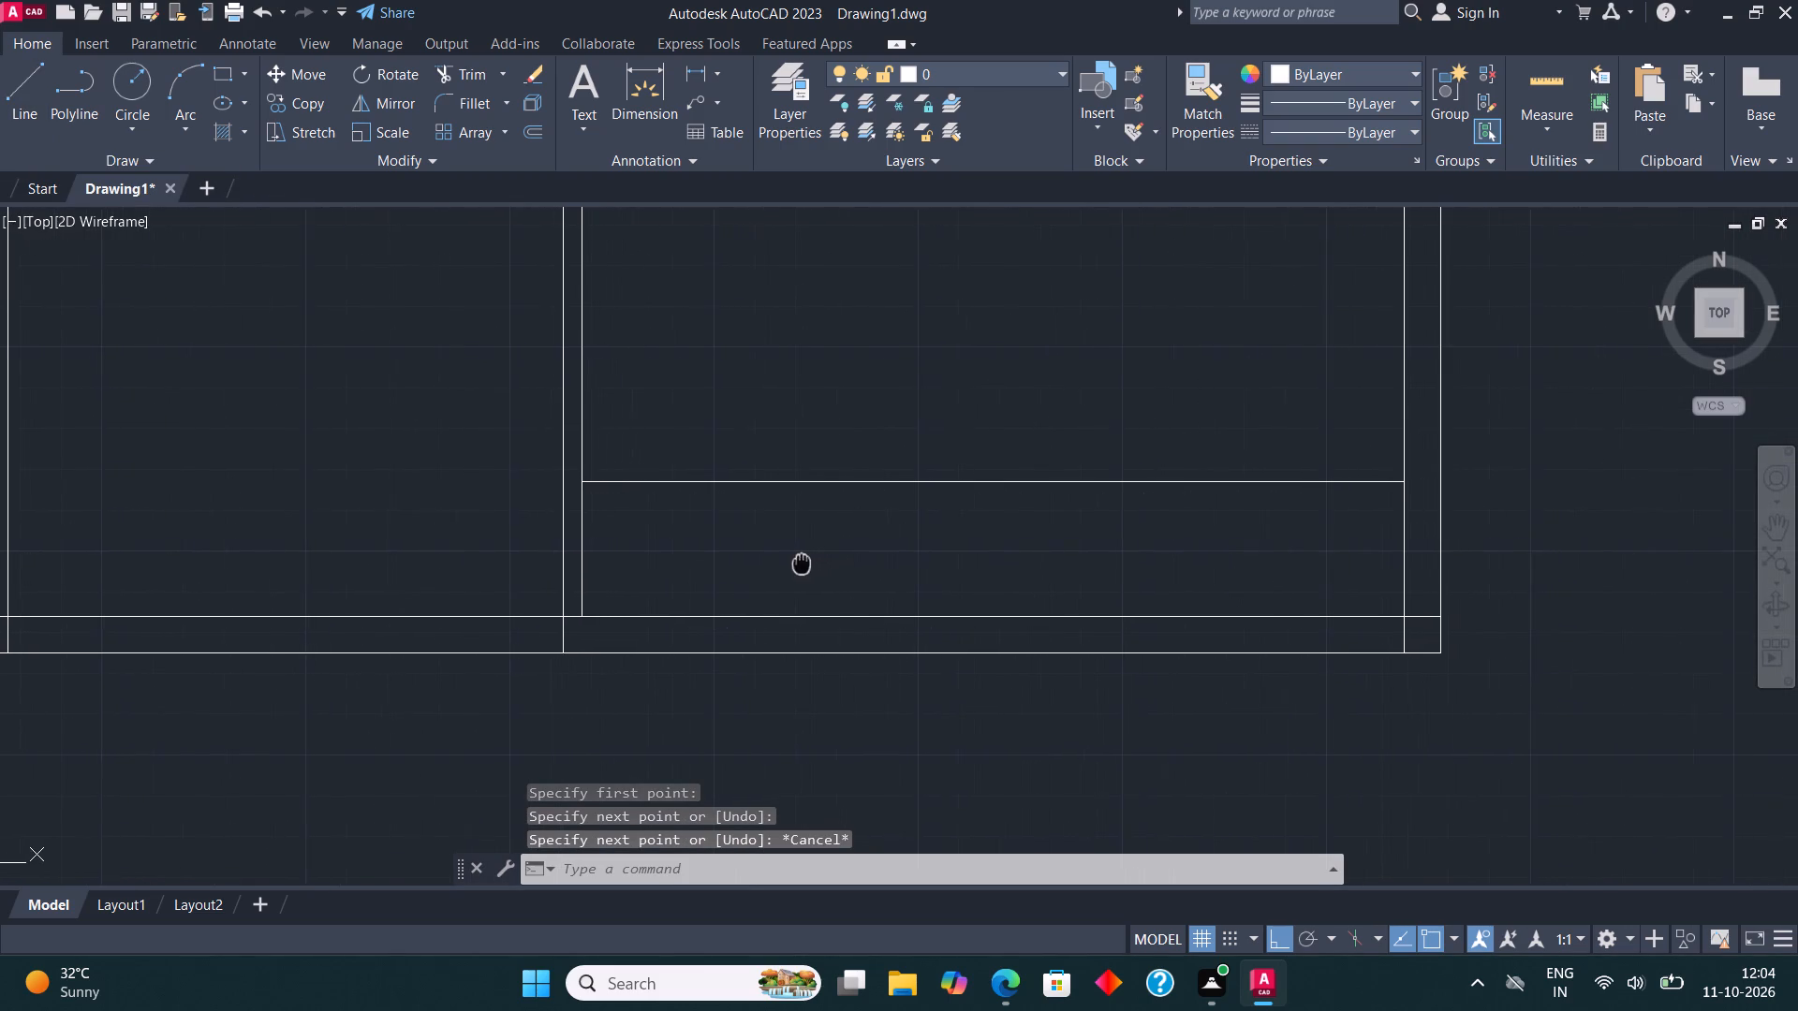
pyautogui.moveTo(802, 562); pyautogui.dragTo(800, 561, button='middle')
# Trim away the bottom wall's inner line beyond the partition and the right wall's inner line below the horizontal line, including the corner remnants.
pyautogui.click(476, 71)
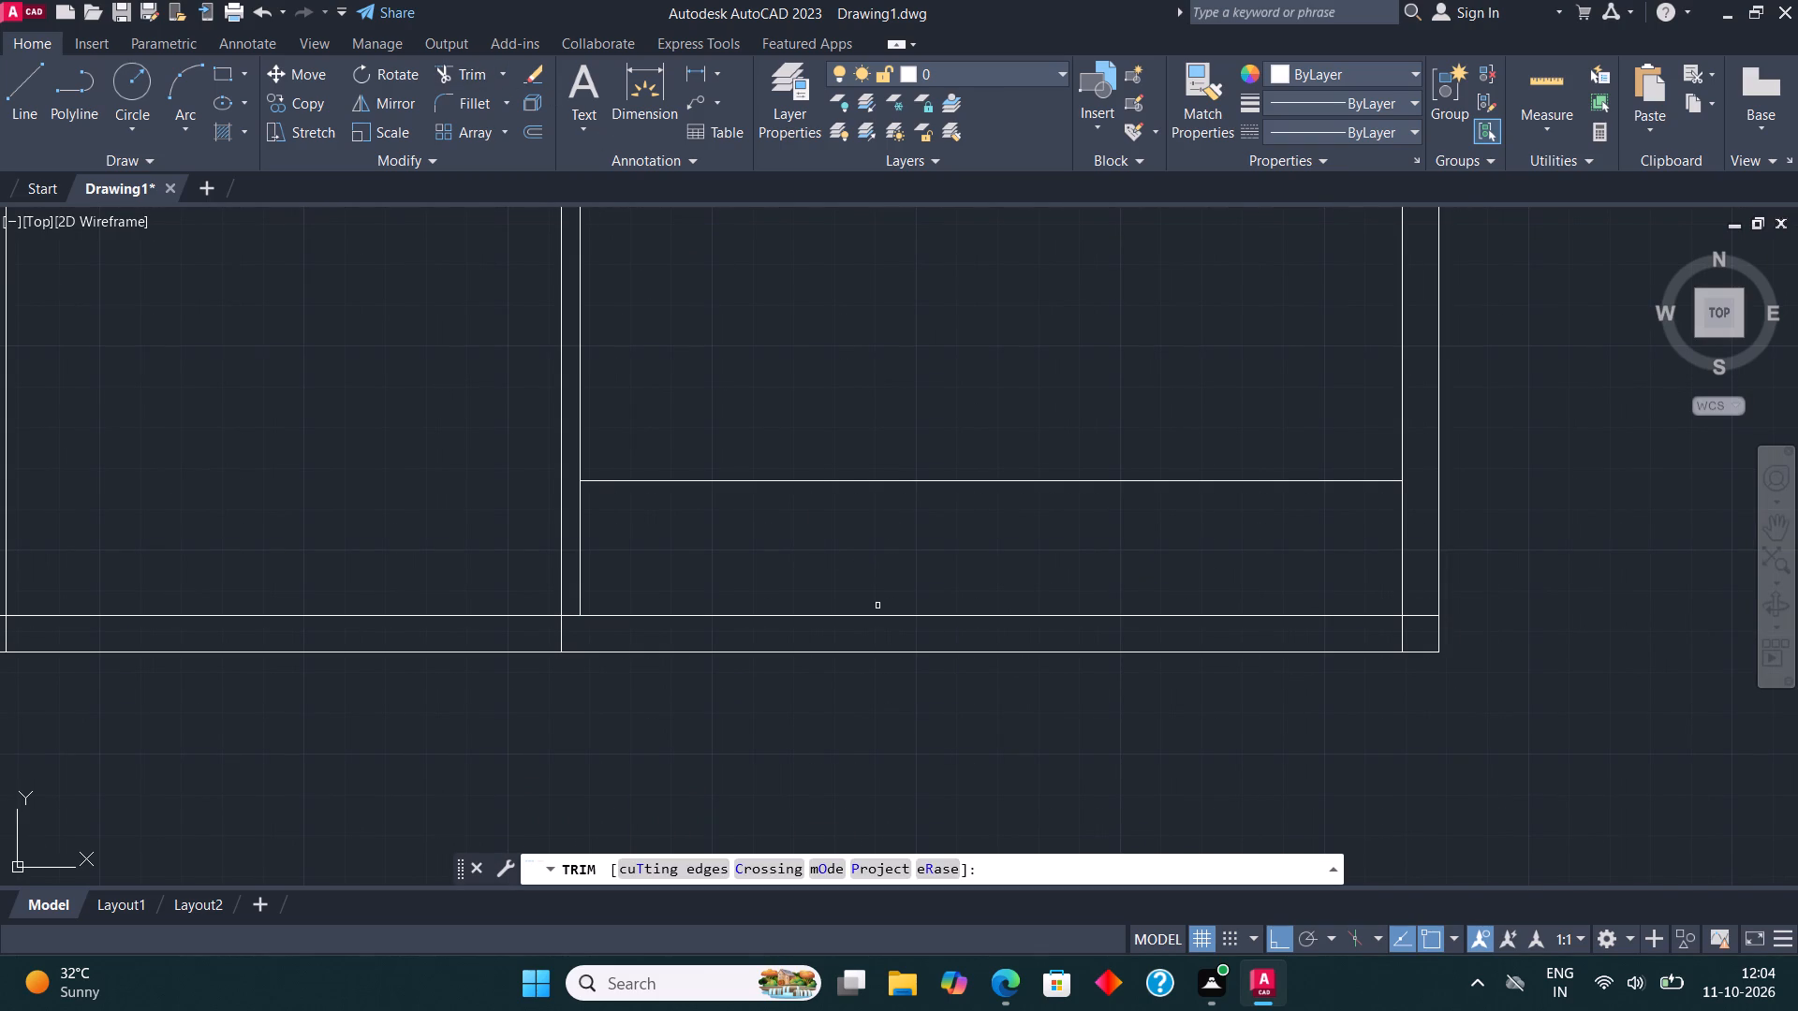
pyautogui.click(880, 608)
pyautogui.click(883, 625)
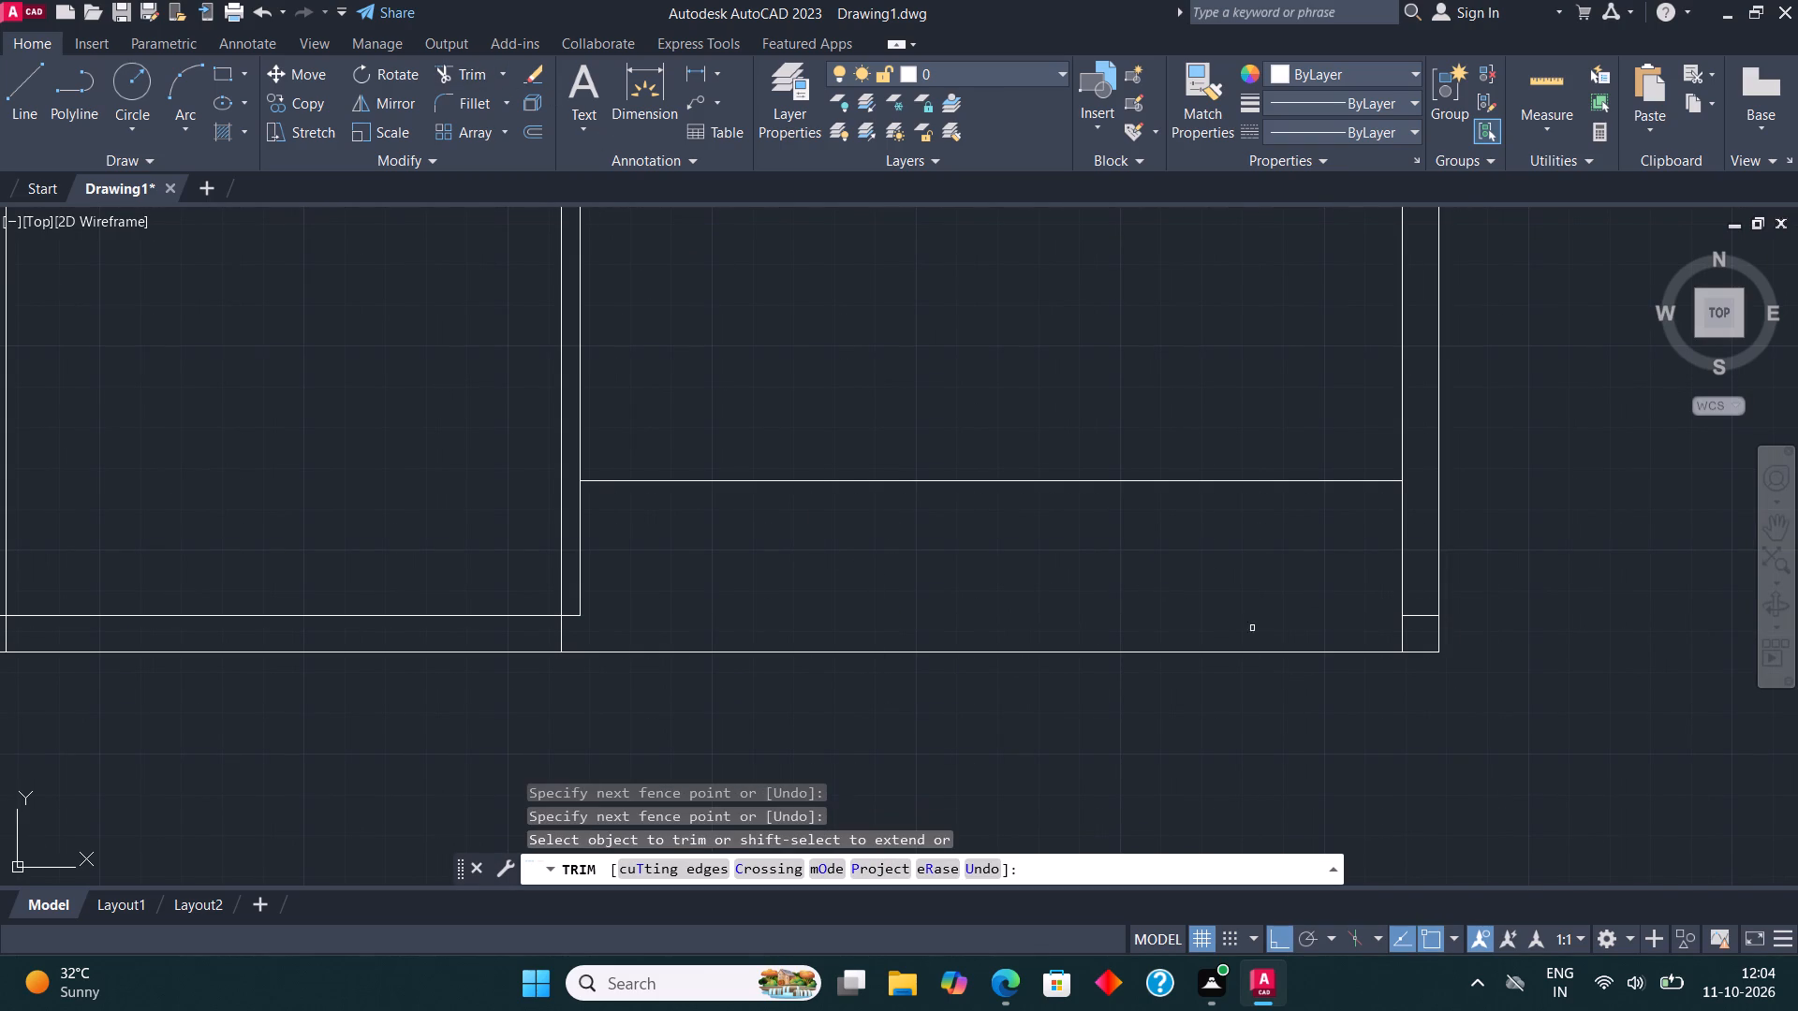
pyautogui.click(1397, 629)
pyautogui.click(1405, 604)
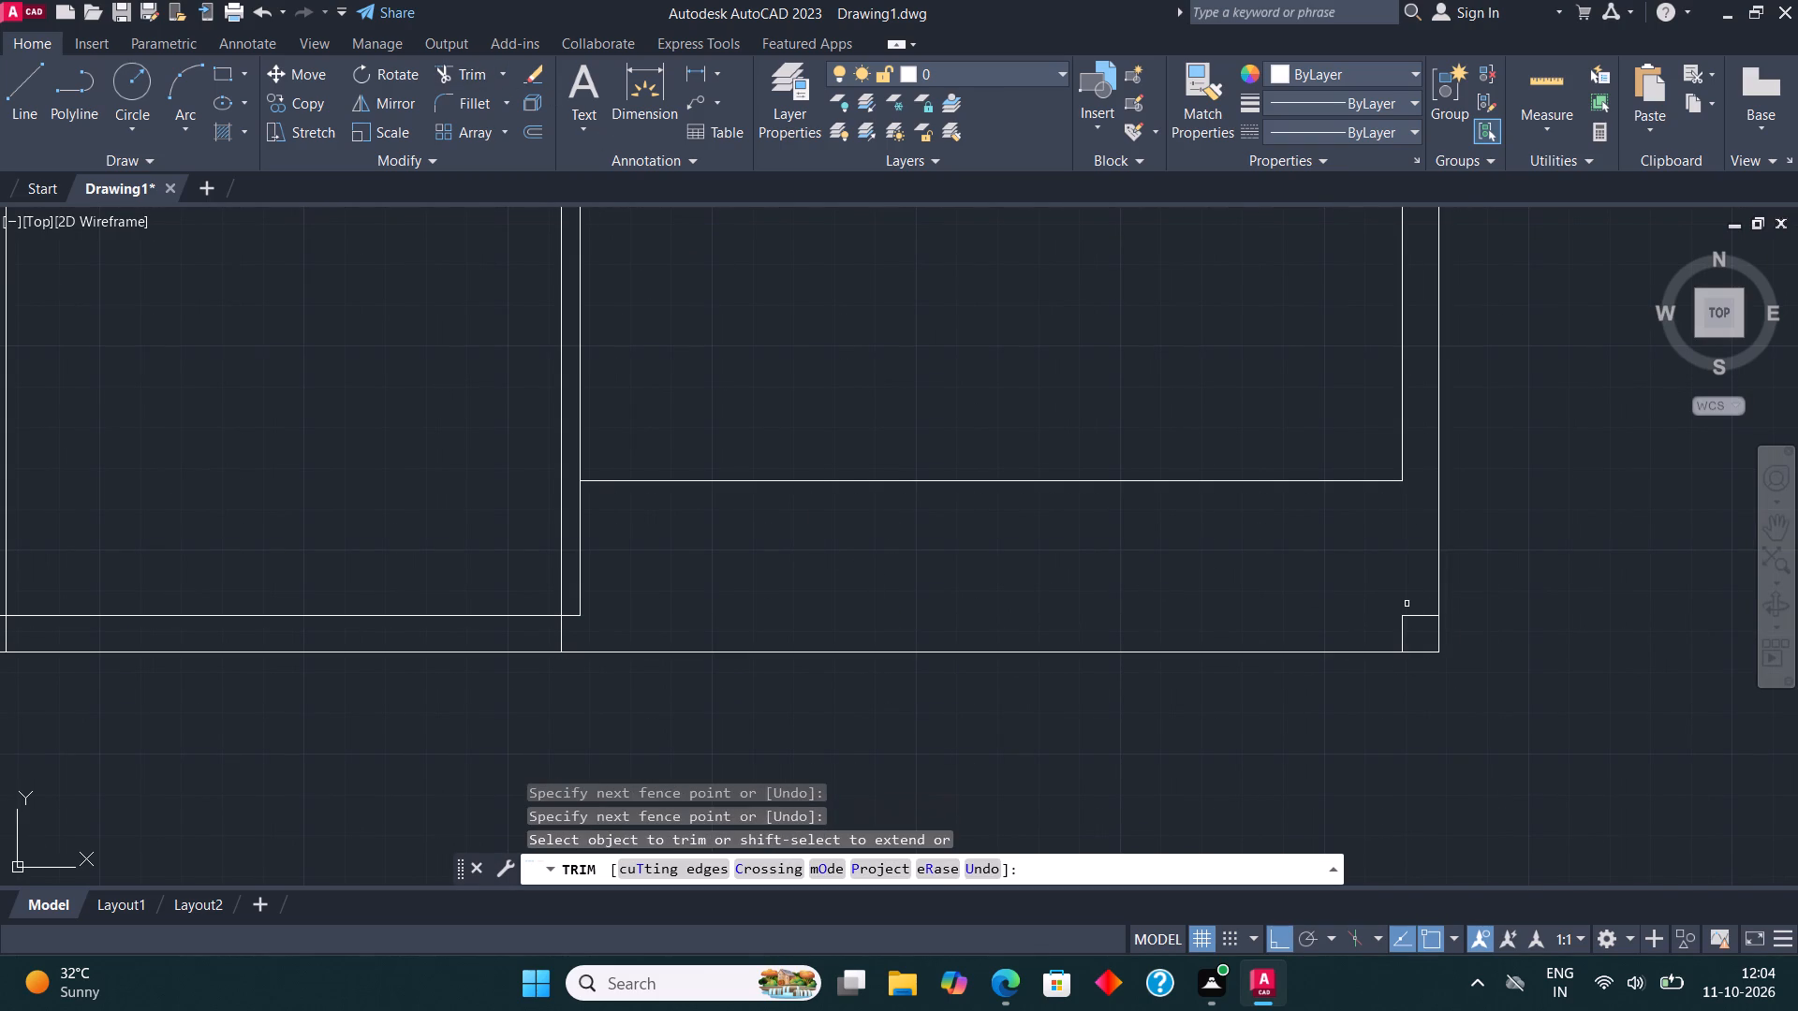
pyautogui.click(1411, 616)
pyautogui.click(1405, 631)
pyautogui.press('Escape')
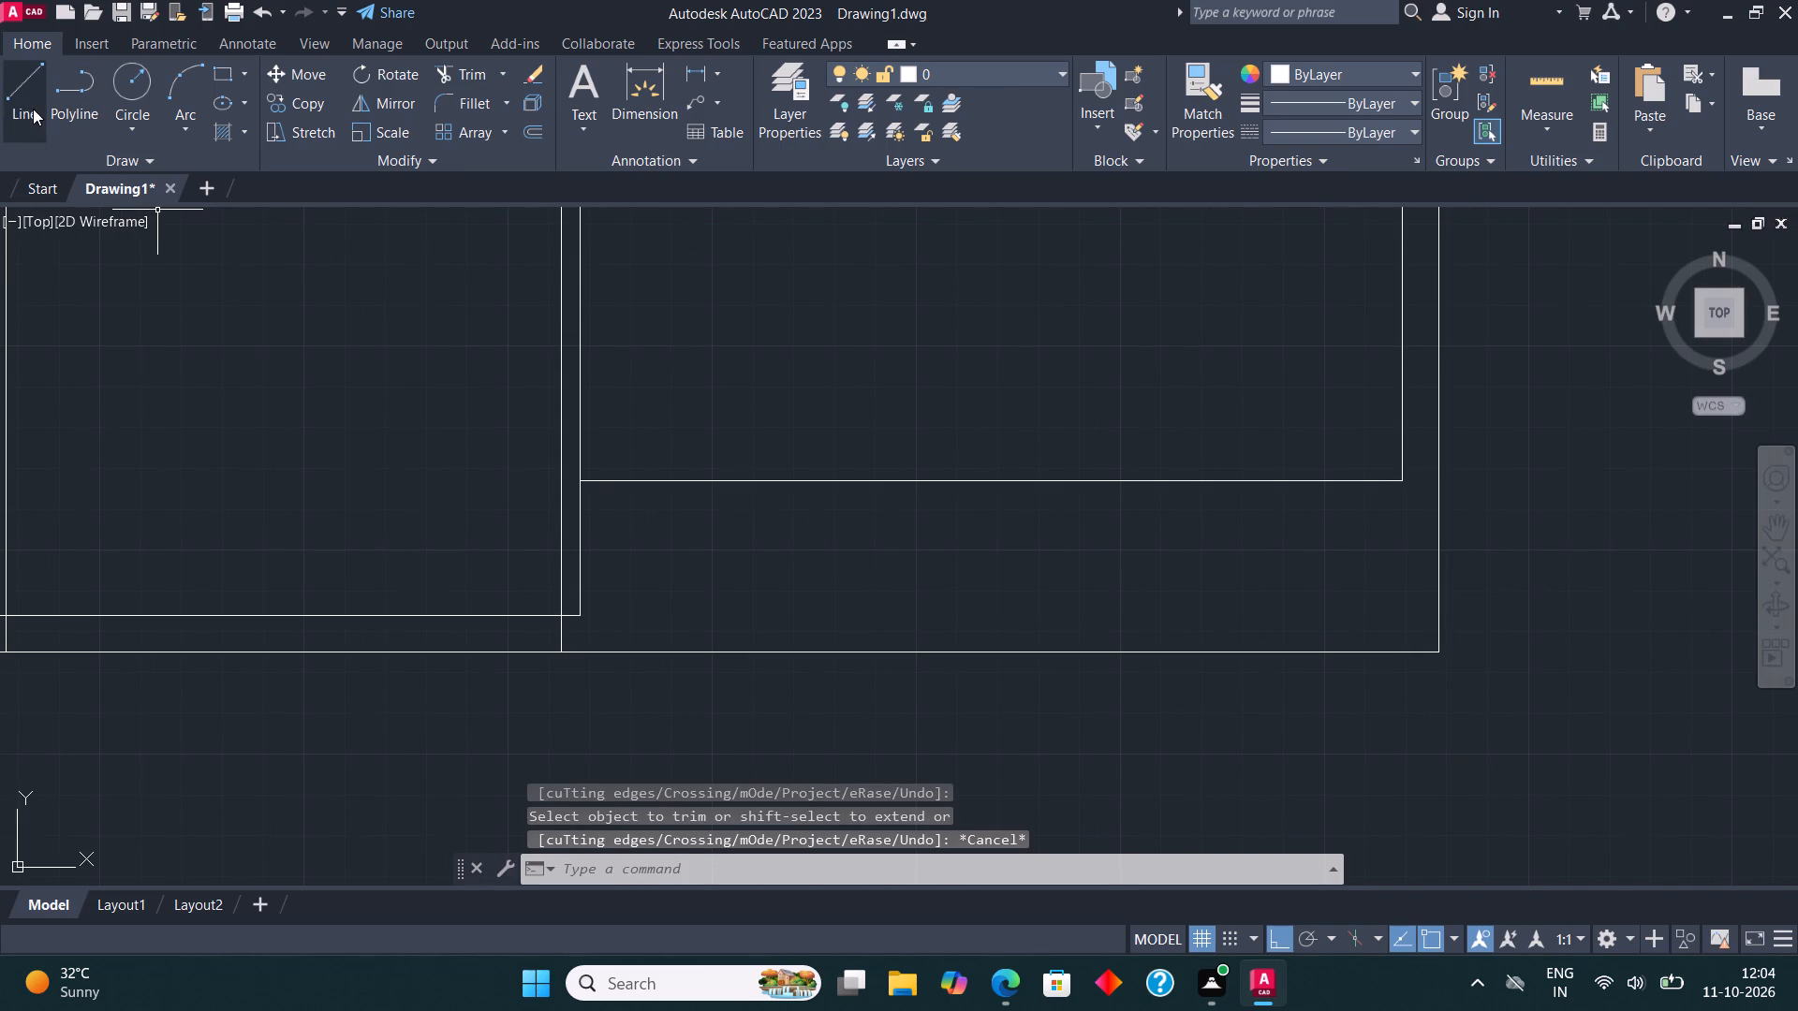
# Draw a horizontal line from the midpoint of the short line across the bottom wall rightward, stopping short of the right outer wall.
pyautogui.click(26, 88)
pyautogui.click(563, 632)
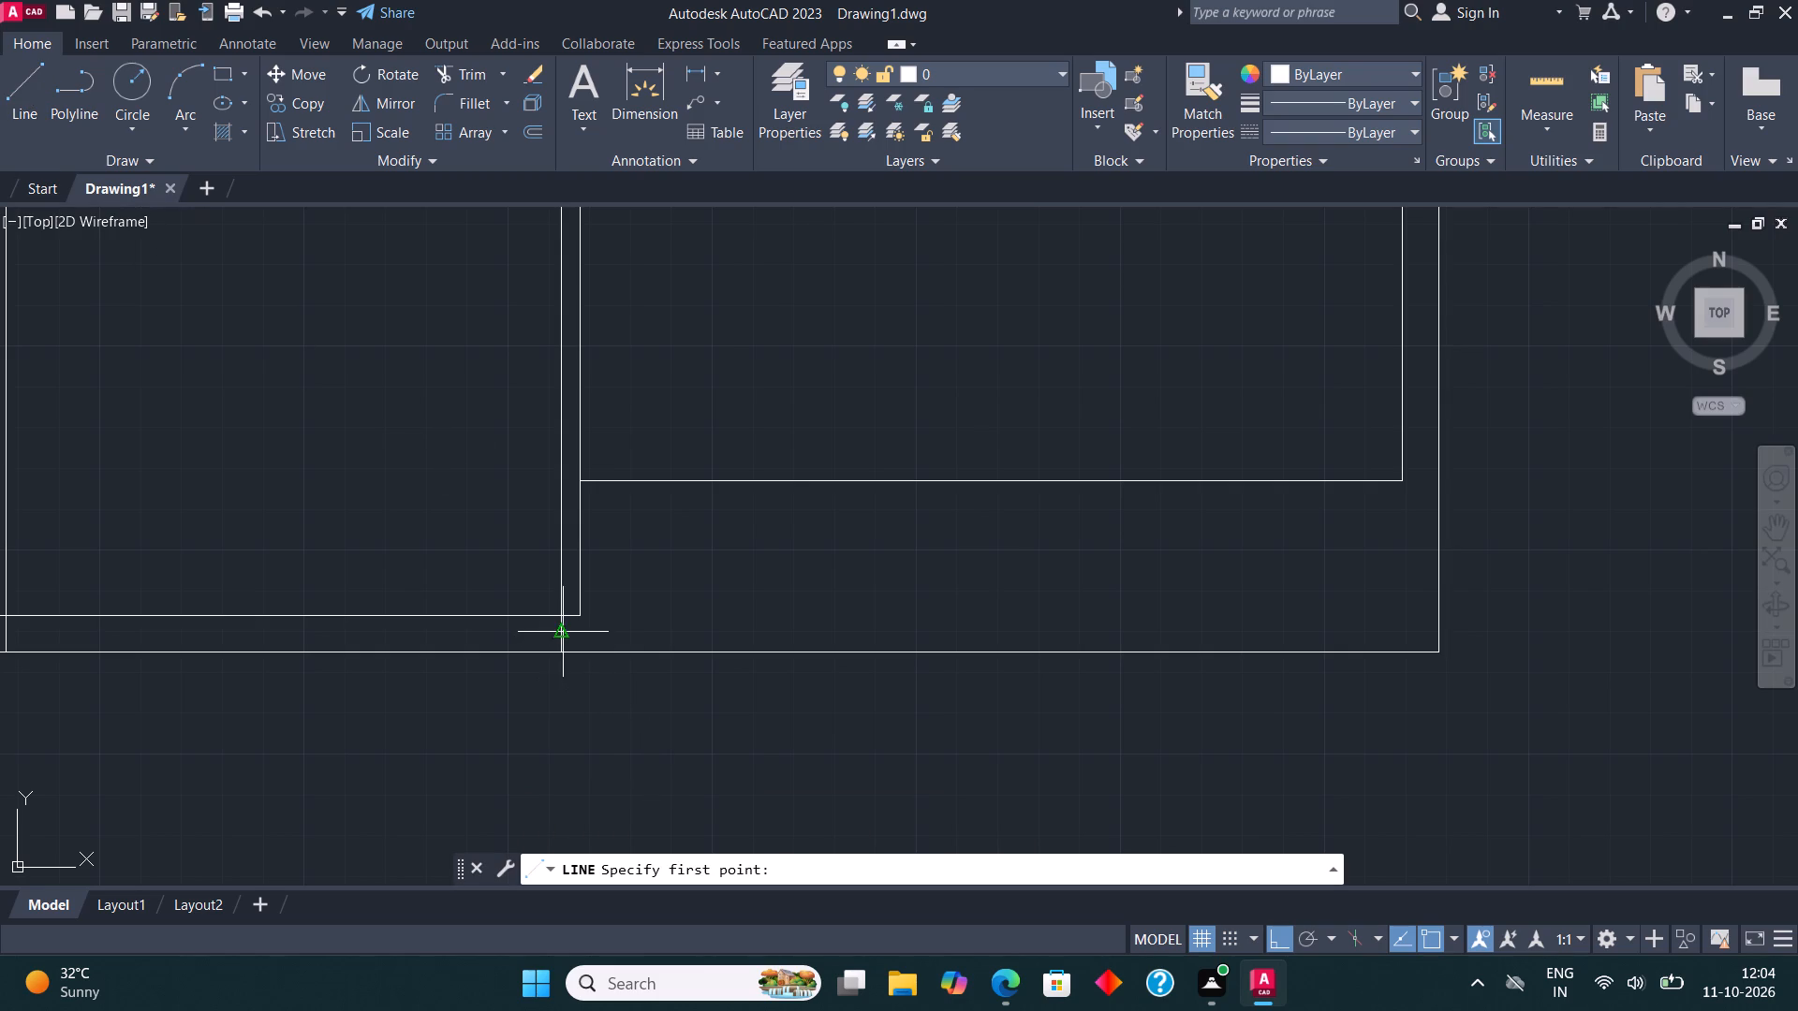
pyautogui.click(1372, 635)
pyautogui.press('Escape')
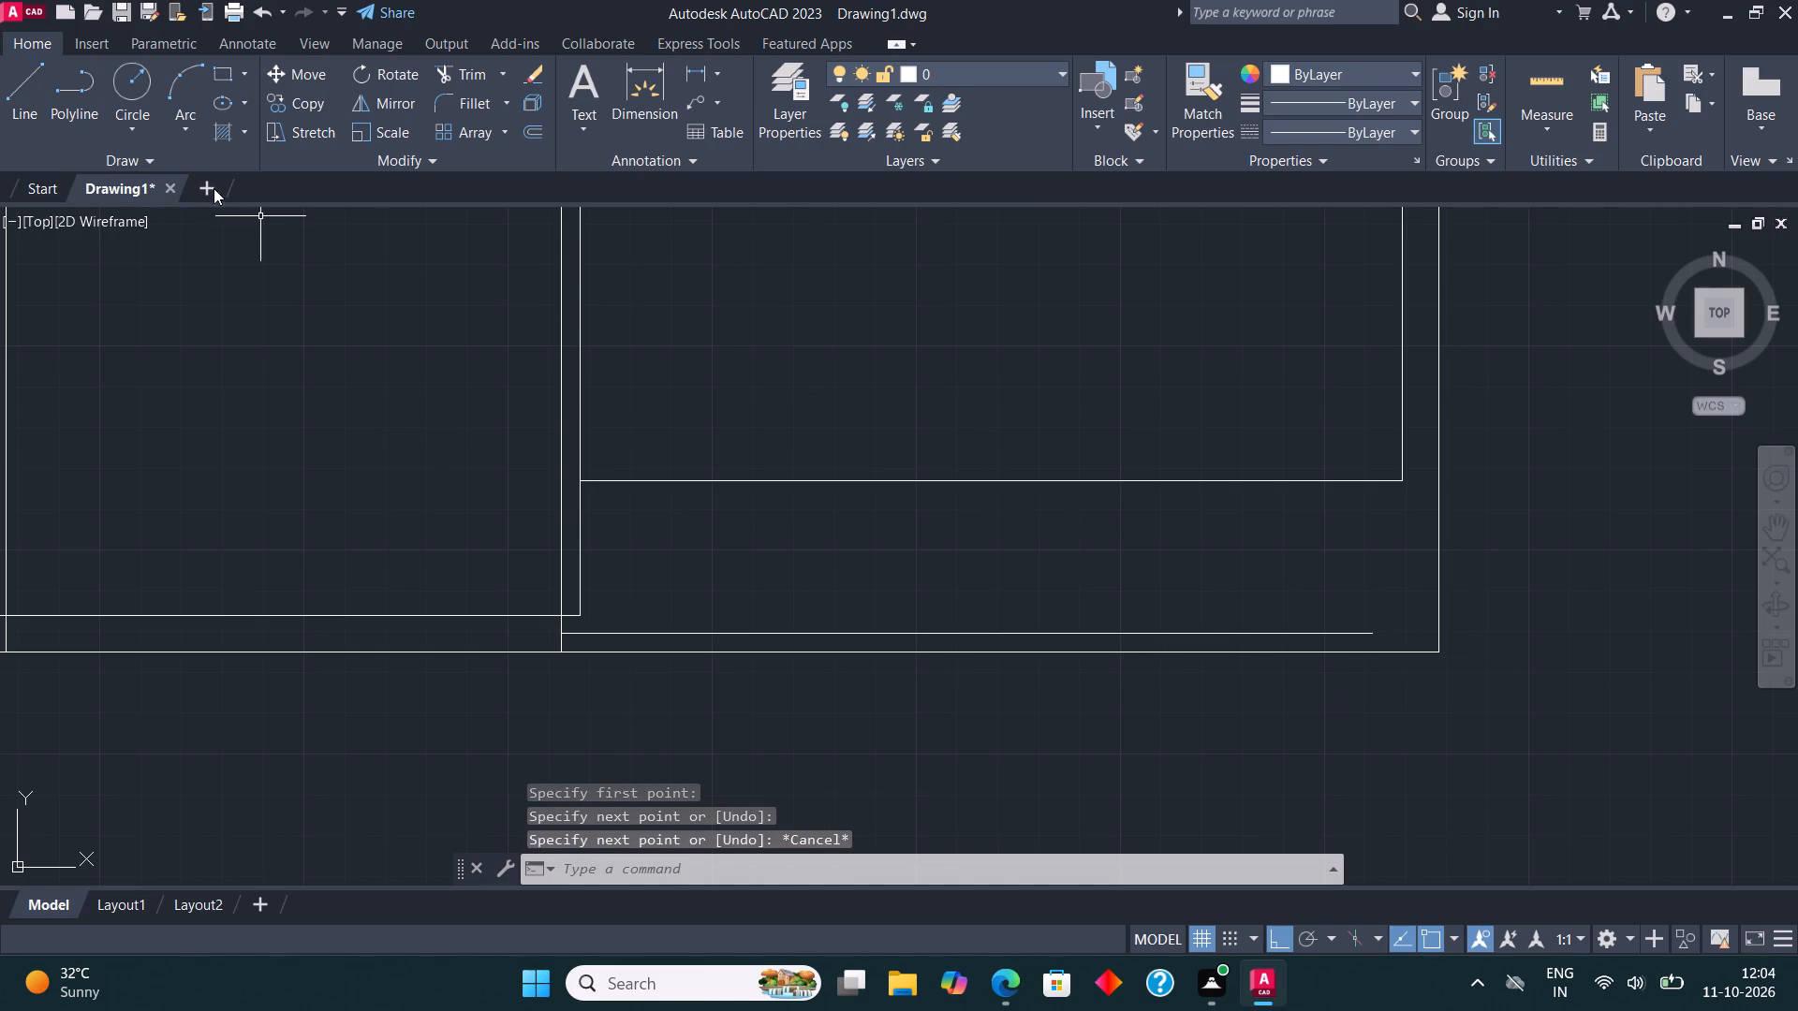
# Draw a short line closing the right wall's end, from its inner line's lower end to the outer face.
pyautogui.click(28, 99)
pyautogui.scroll(1, 1437, 495)
pyautogui.click(1379, 462)
pyautogui.click(1432, 469)
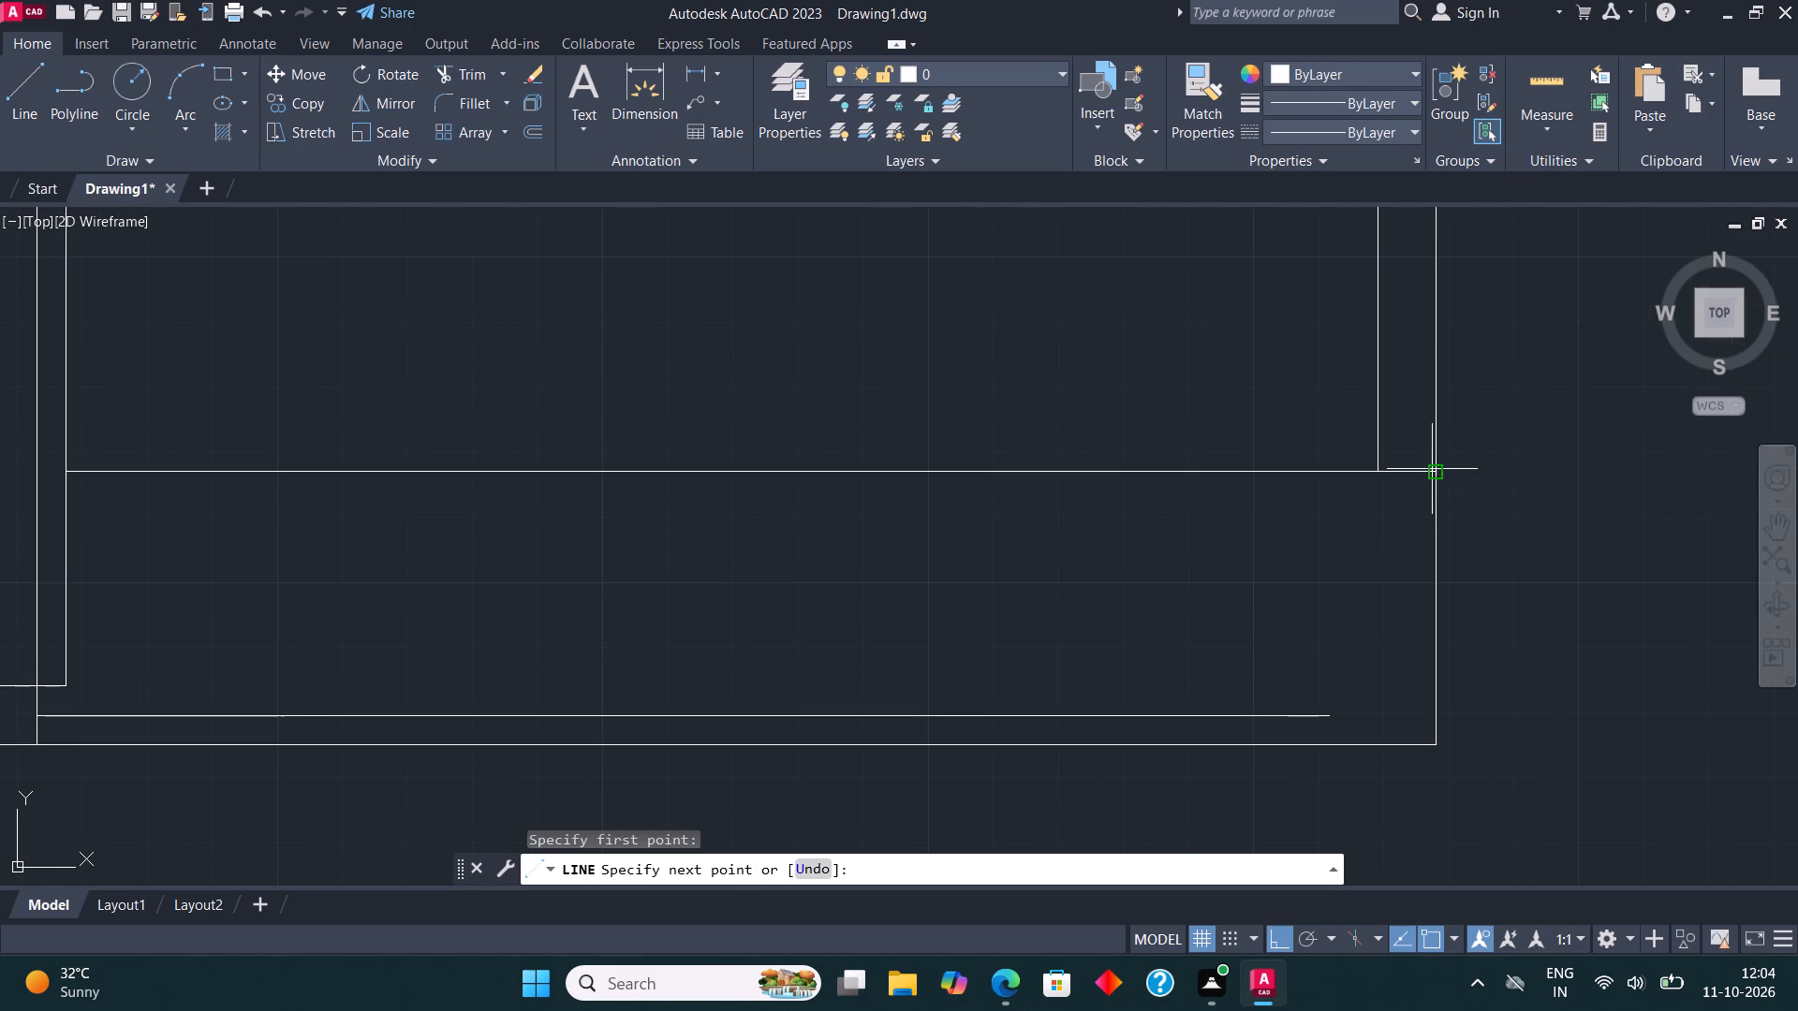
# Draw a vertical line from the midpoint of the right wall's closing line down to just above the new lower horizontal line.
pyautogui.click(20, 77)
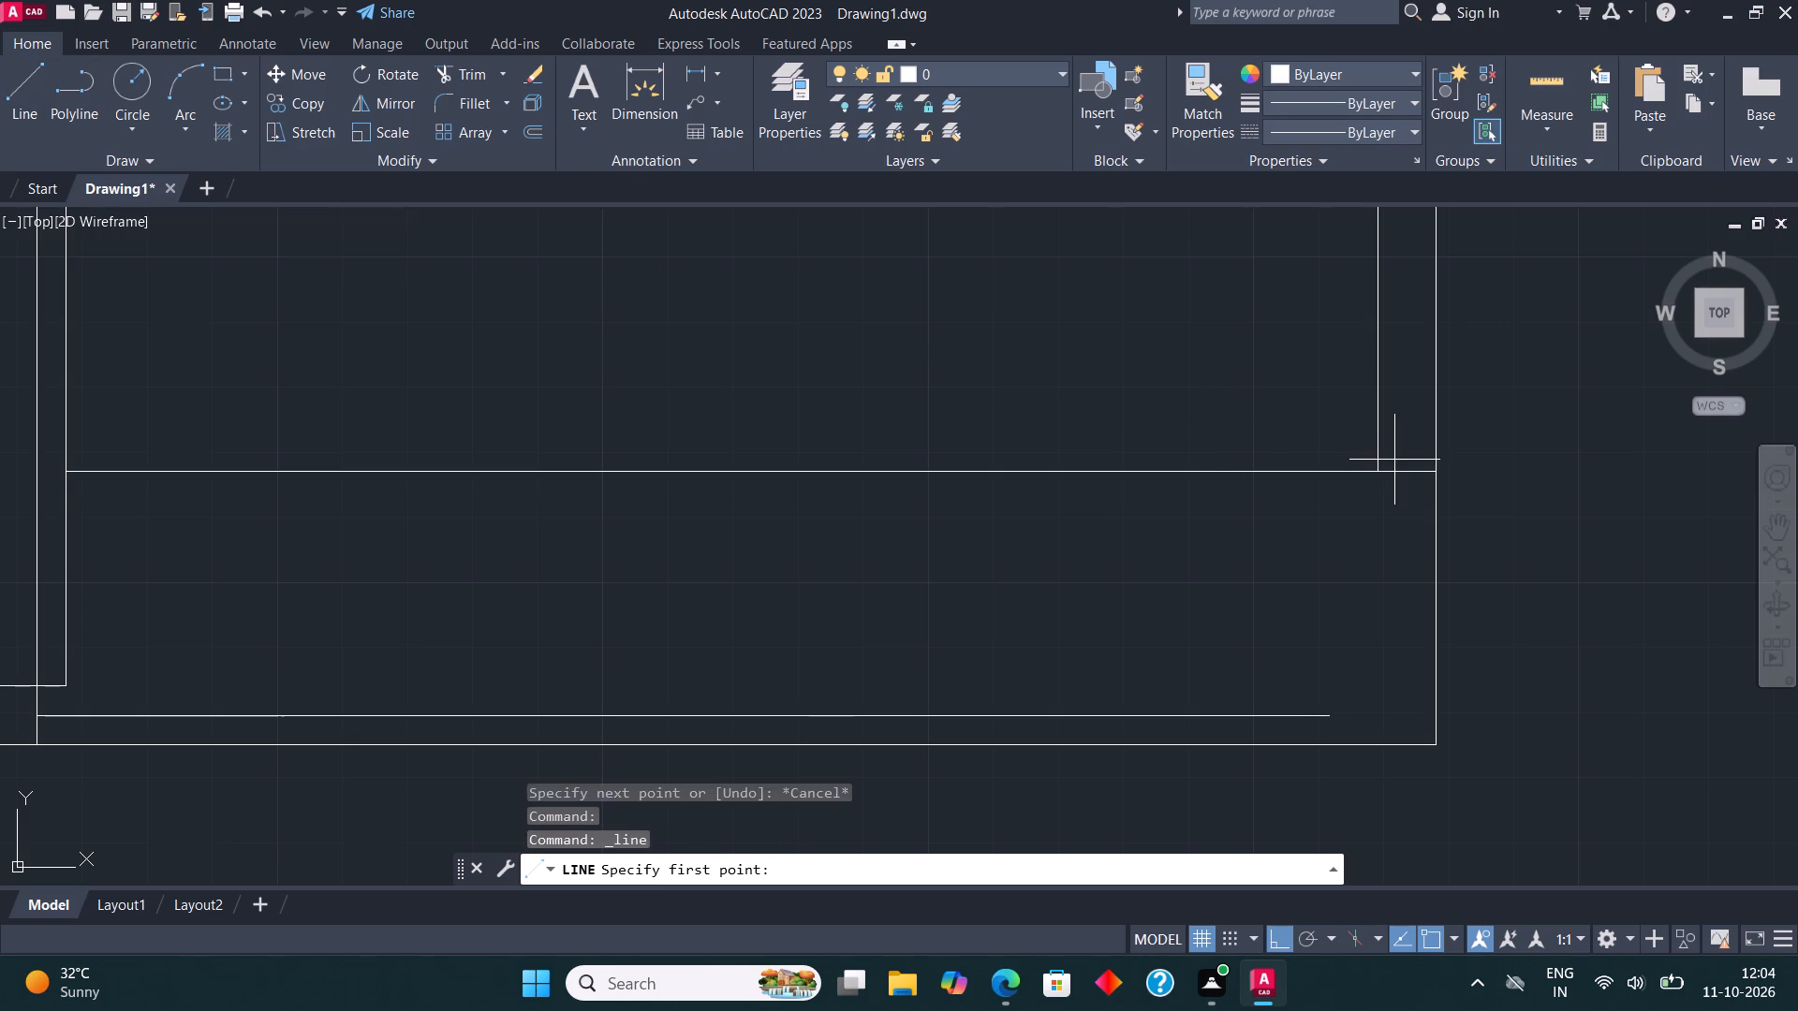
pyautogui.click(1401, 464)
pyautogui.click(1408, 696)
pyautogui.press('Escape')
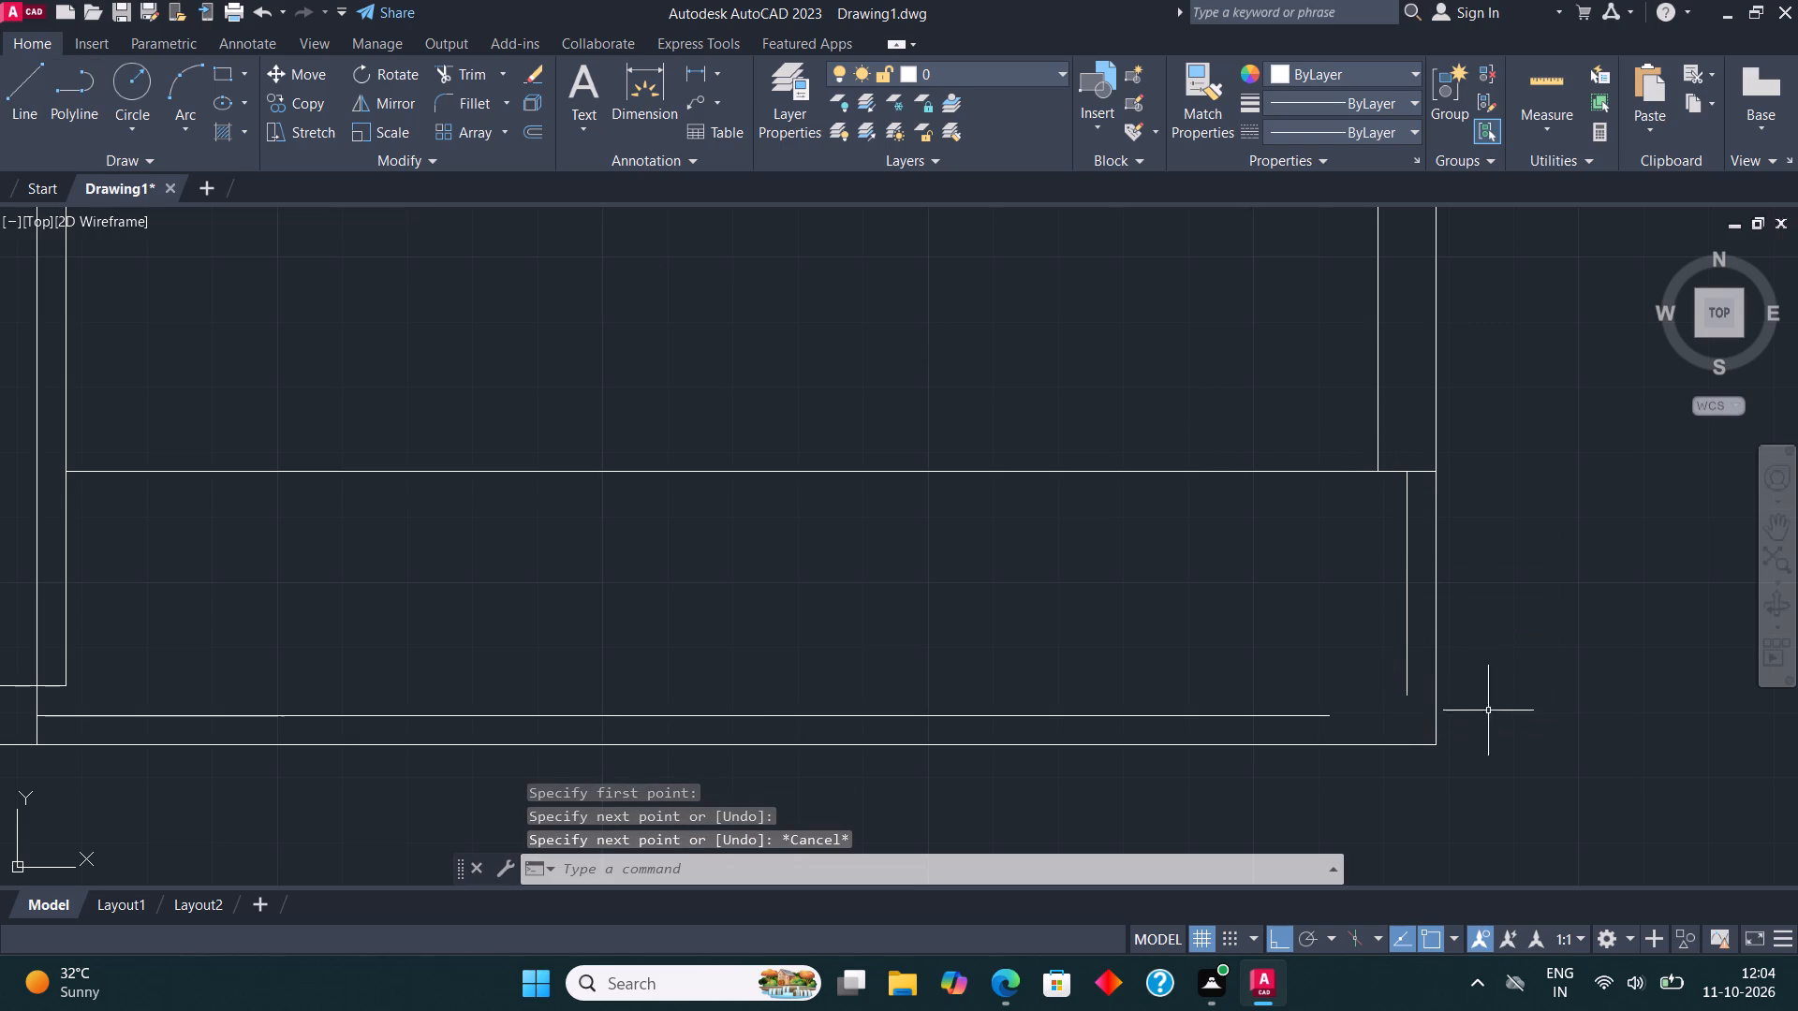
# Fillet the new horizontal and vertical lines into a closed corner at the lower right of the plan.
pyautogui.click(450, 107)
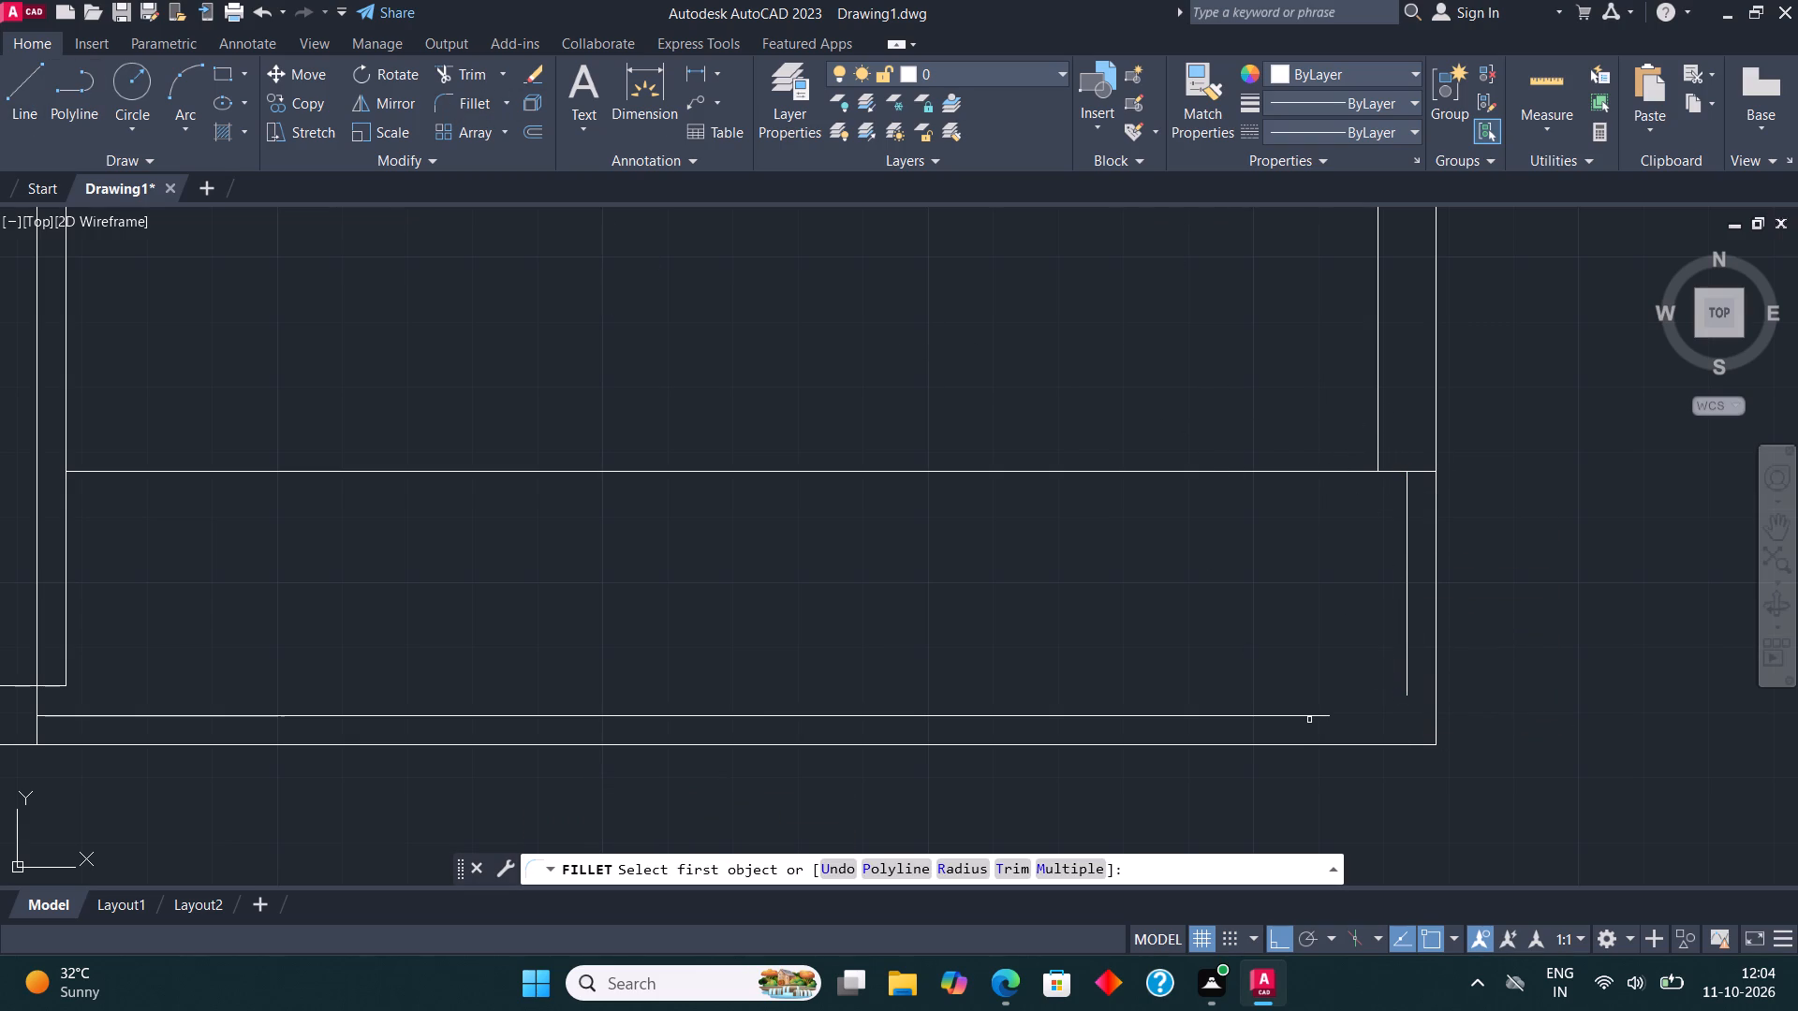
pyautogui.click(1309, 720)
pyautogui.click(1320, 718)
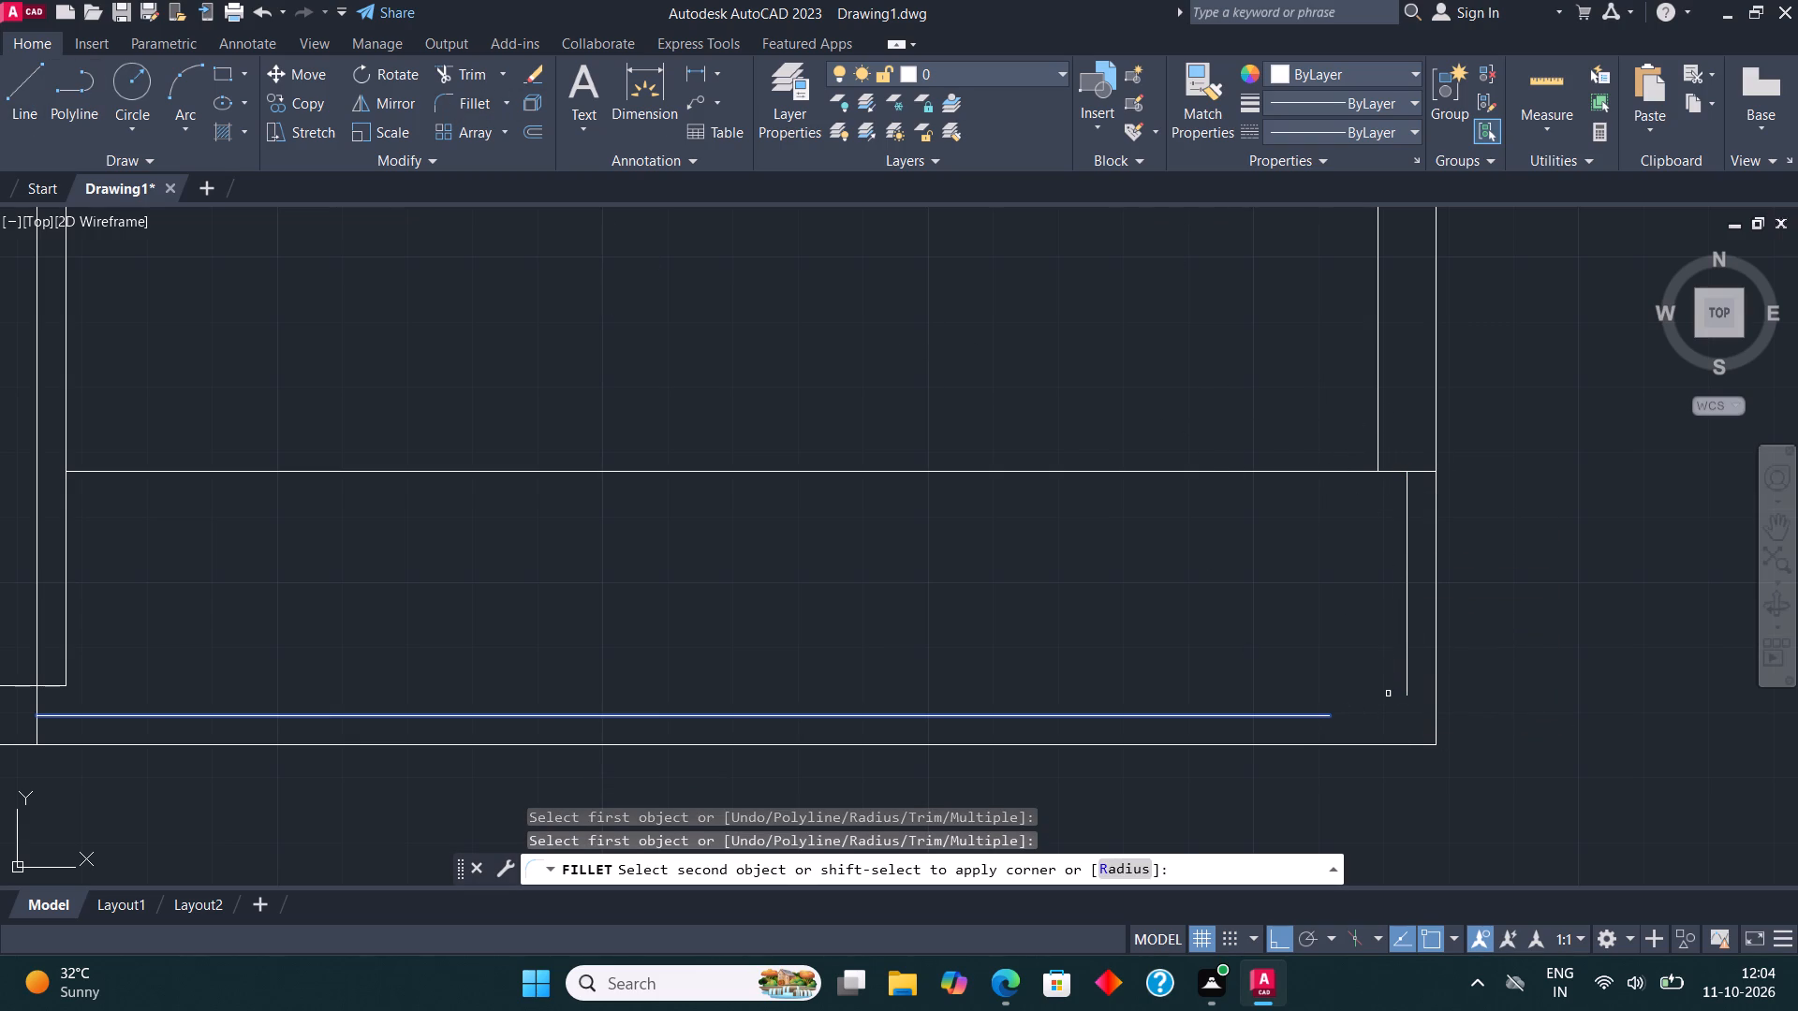
pyautogui.click(1403, 681)
pyautogui.scroll(-1, 1366, 617)
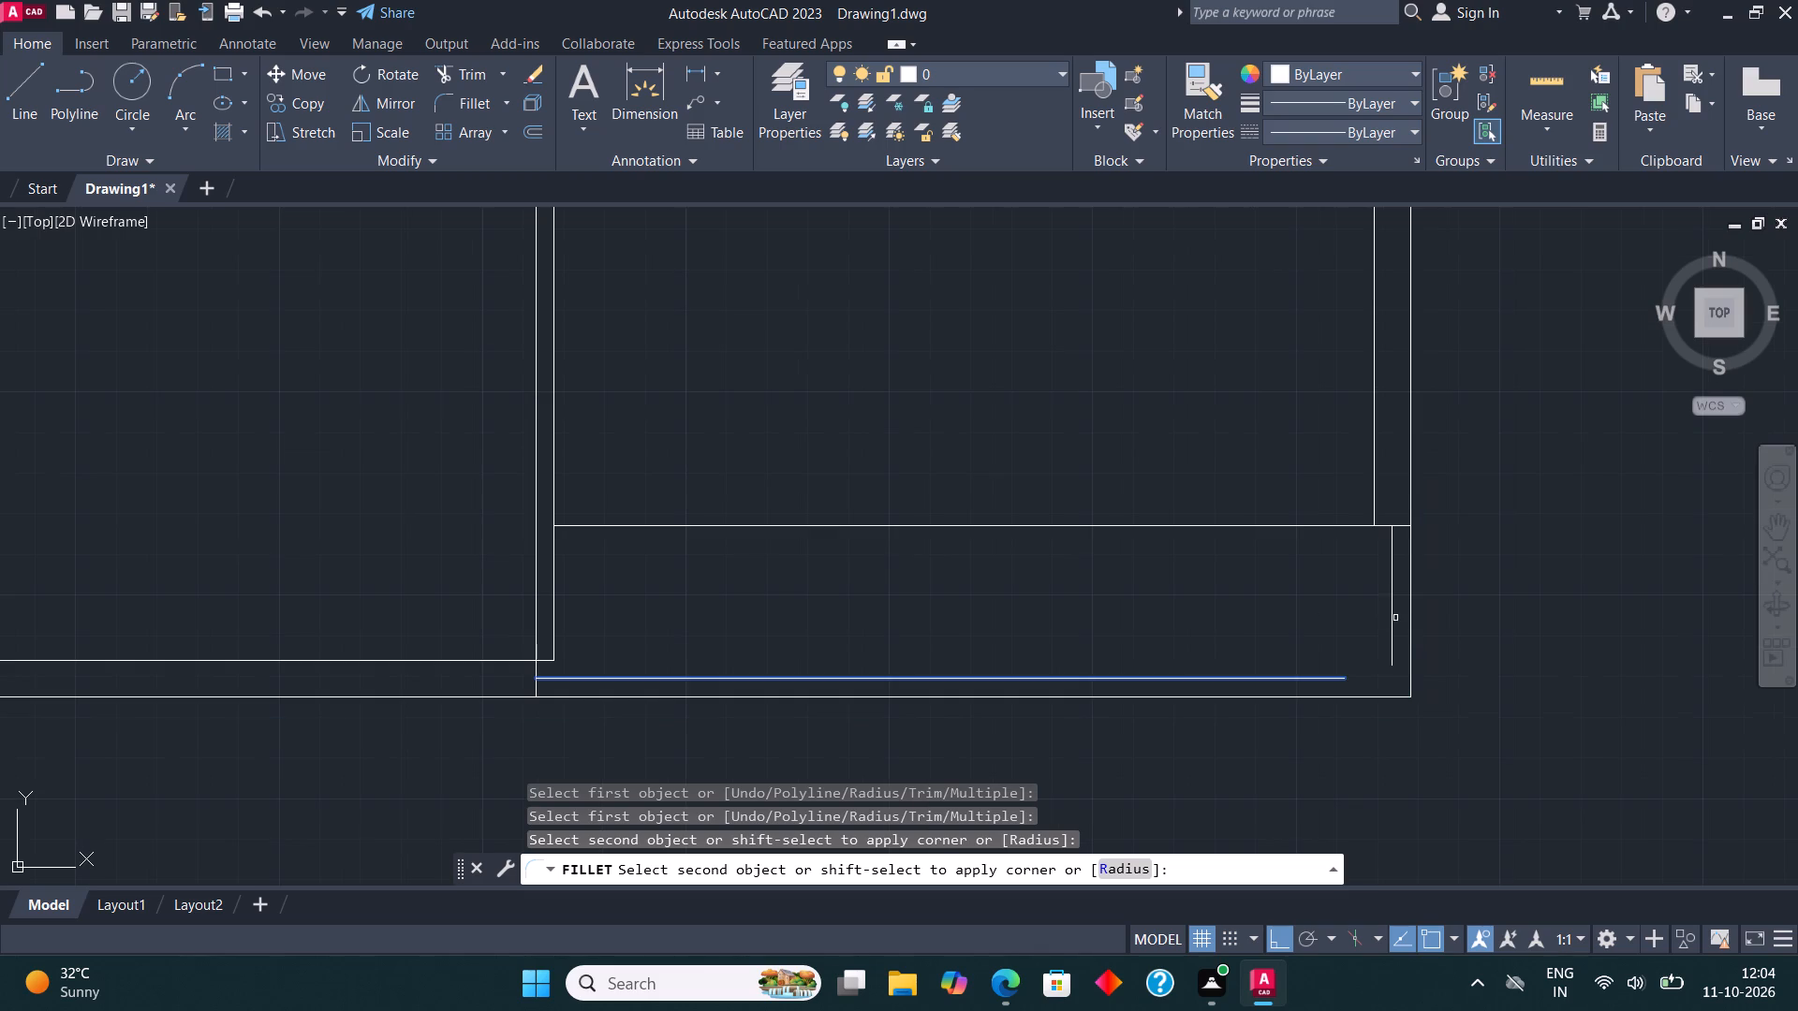
pyautogui.click(1393, 616)
# Trim away the left wall's inner line below the room partition and the bottom wall's inner line up to the lower vertical partition.
pyautogui.moveTo(1000, 550); pyautogui.dragTo(1035, 541, button='middle')
pyautogui.scroll(-1, 1027, 535)
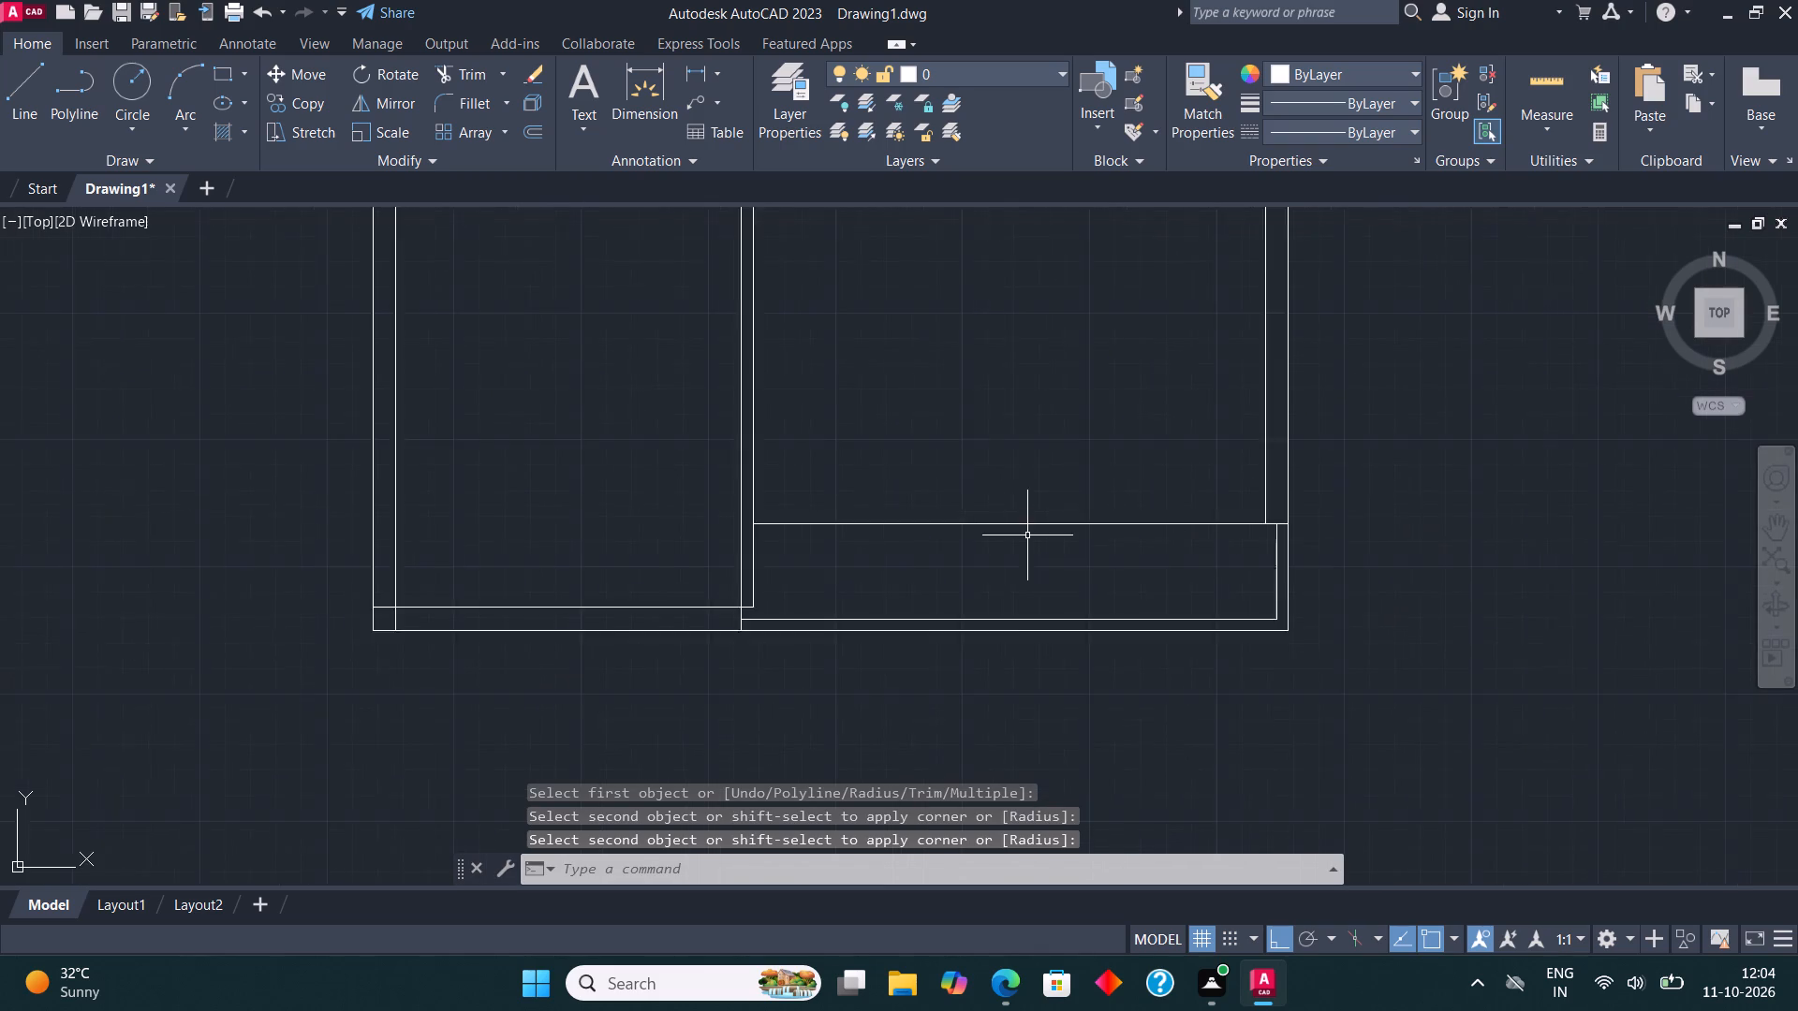
pyautogui.scroll(-2, 1027, 535)
pyautogui.moveTo(1040, 544); pyautogui.dragTo(1057, 549, button='middle')
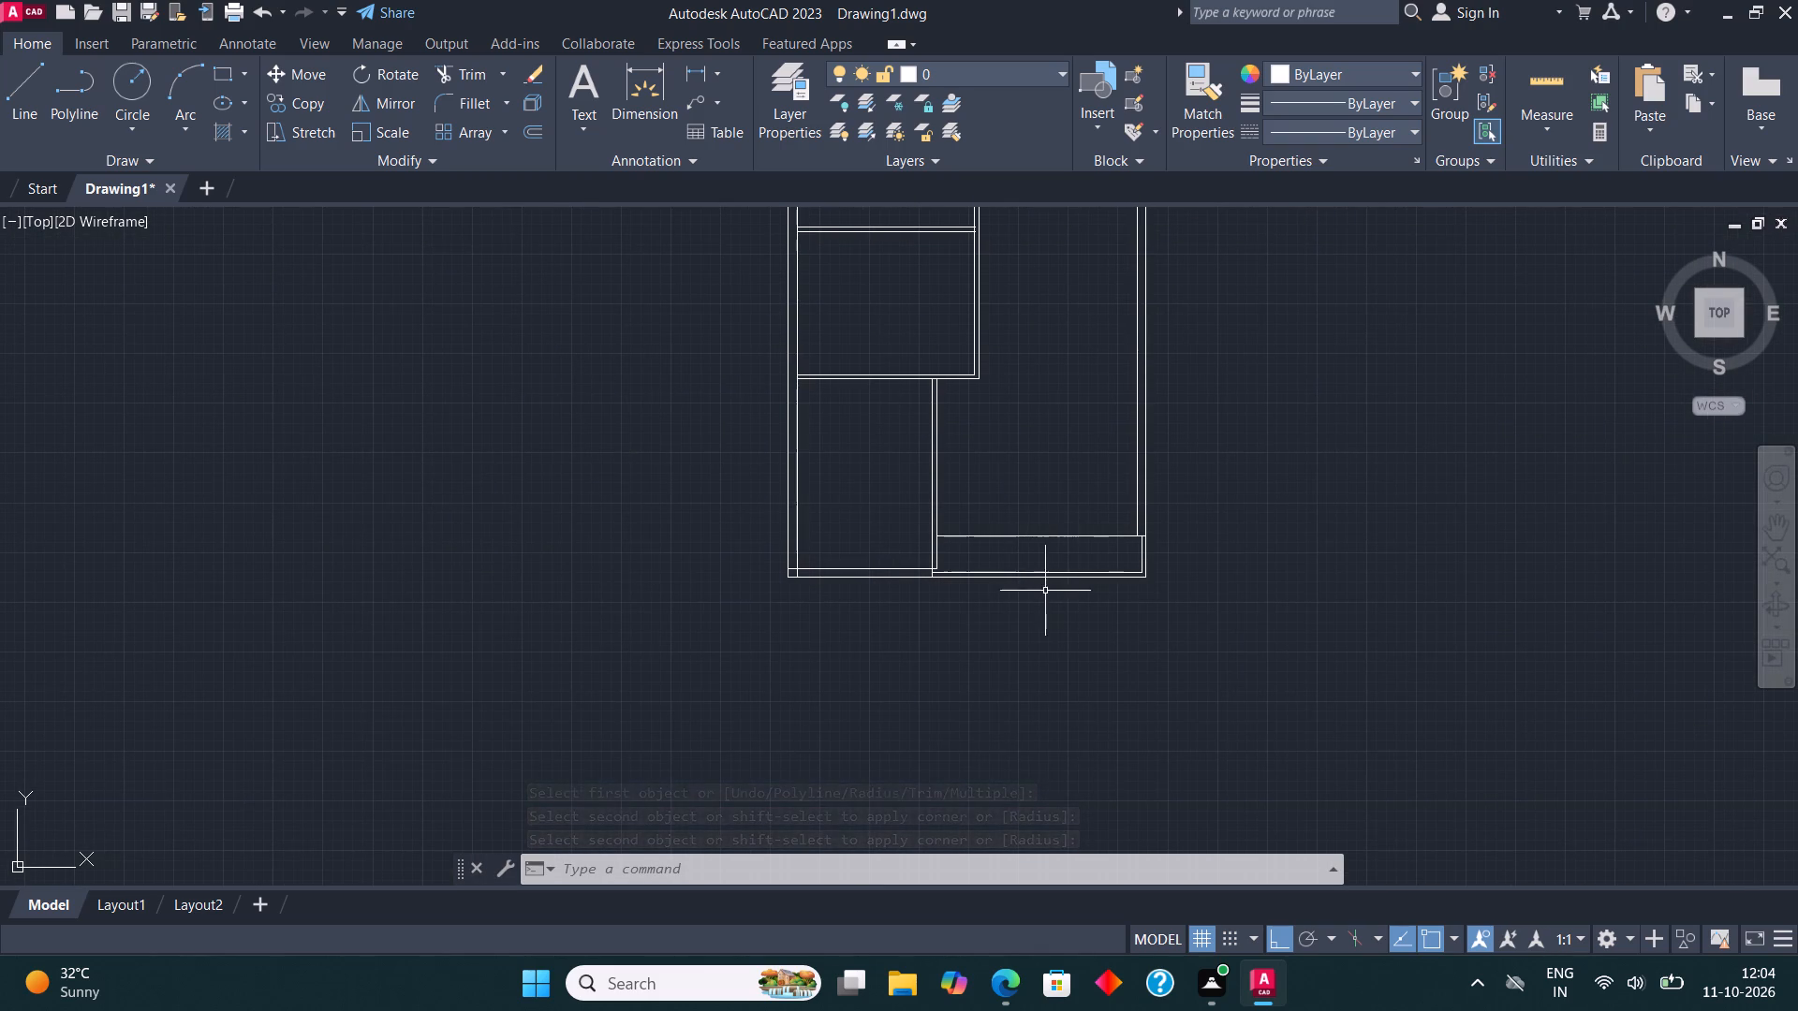
pyautogui.scroll(1, 842, 574)
pyautogui.scroll(3, 761, 567)
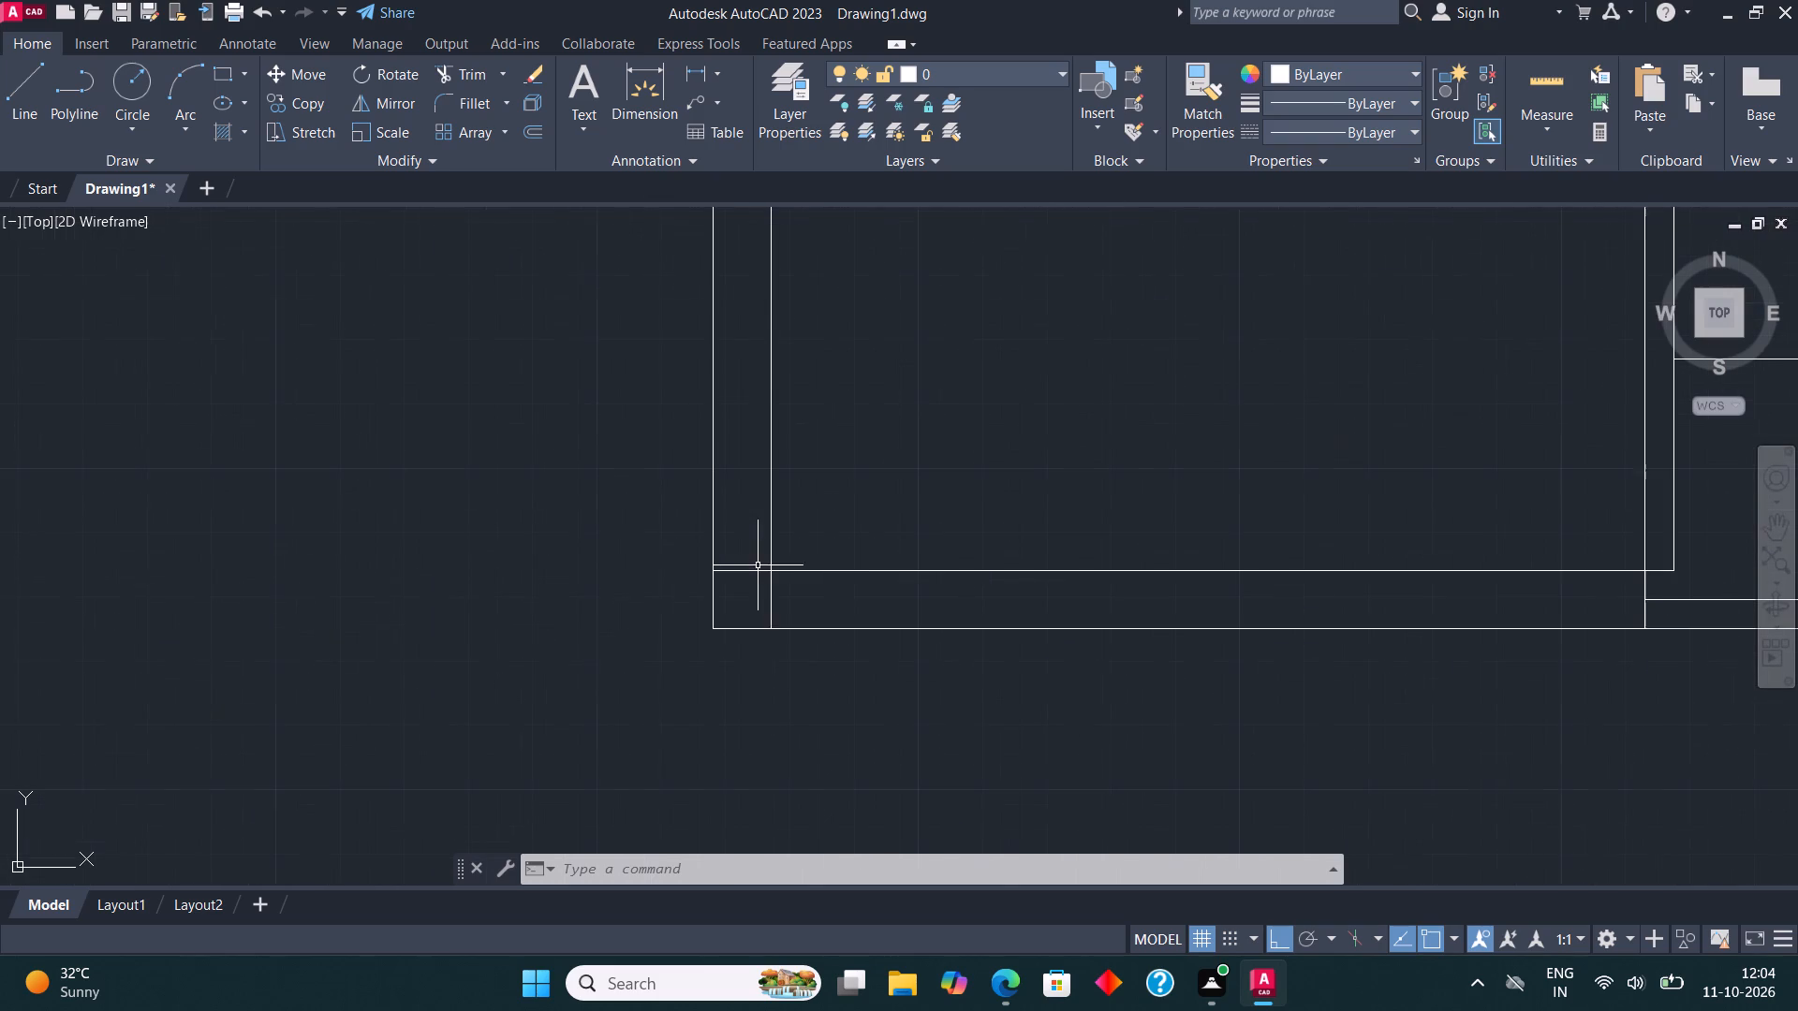
pyautogui.moveTo(836, 571); pyautogui.dragTo(763, 694, button='middle')
pyautogui.scroll(-2, 763, 696)
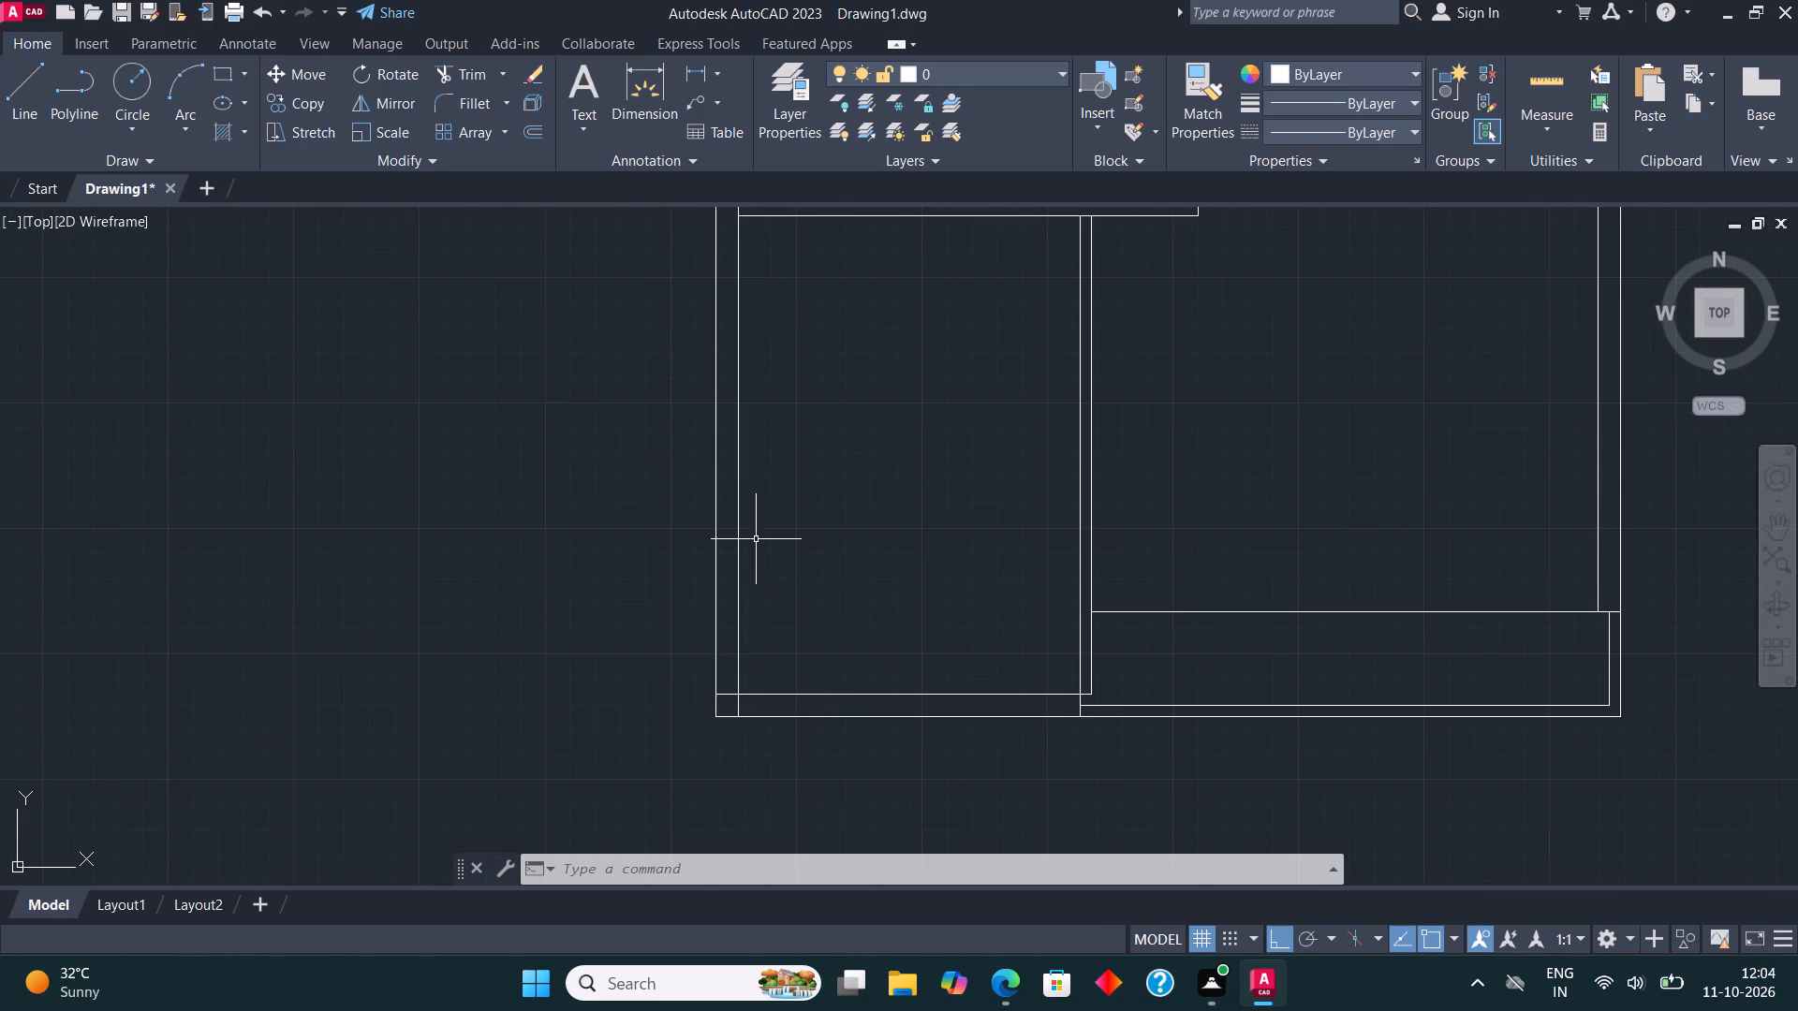
pyautogui.moveTo(757, 538); pyautogui.dragTo(760, 639, button='middle')
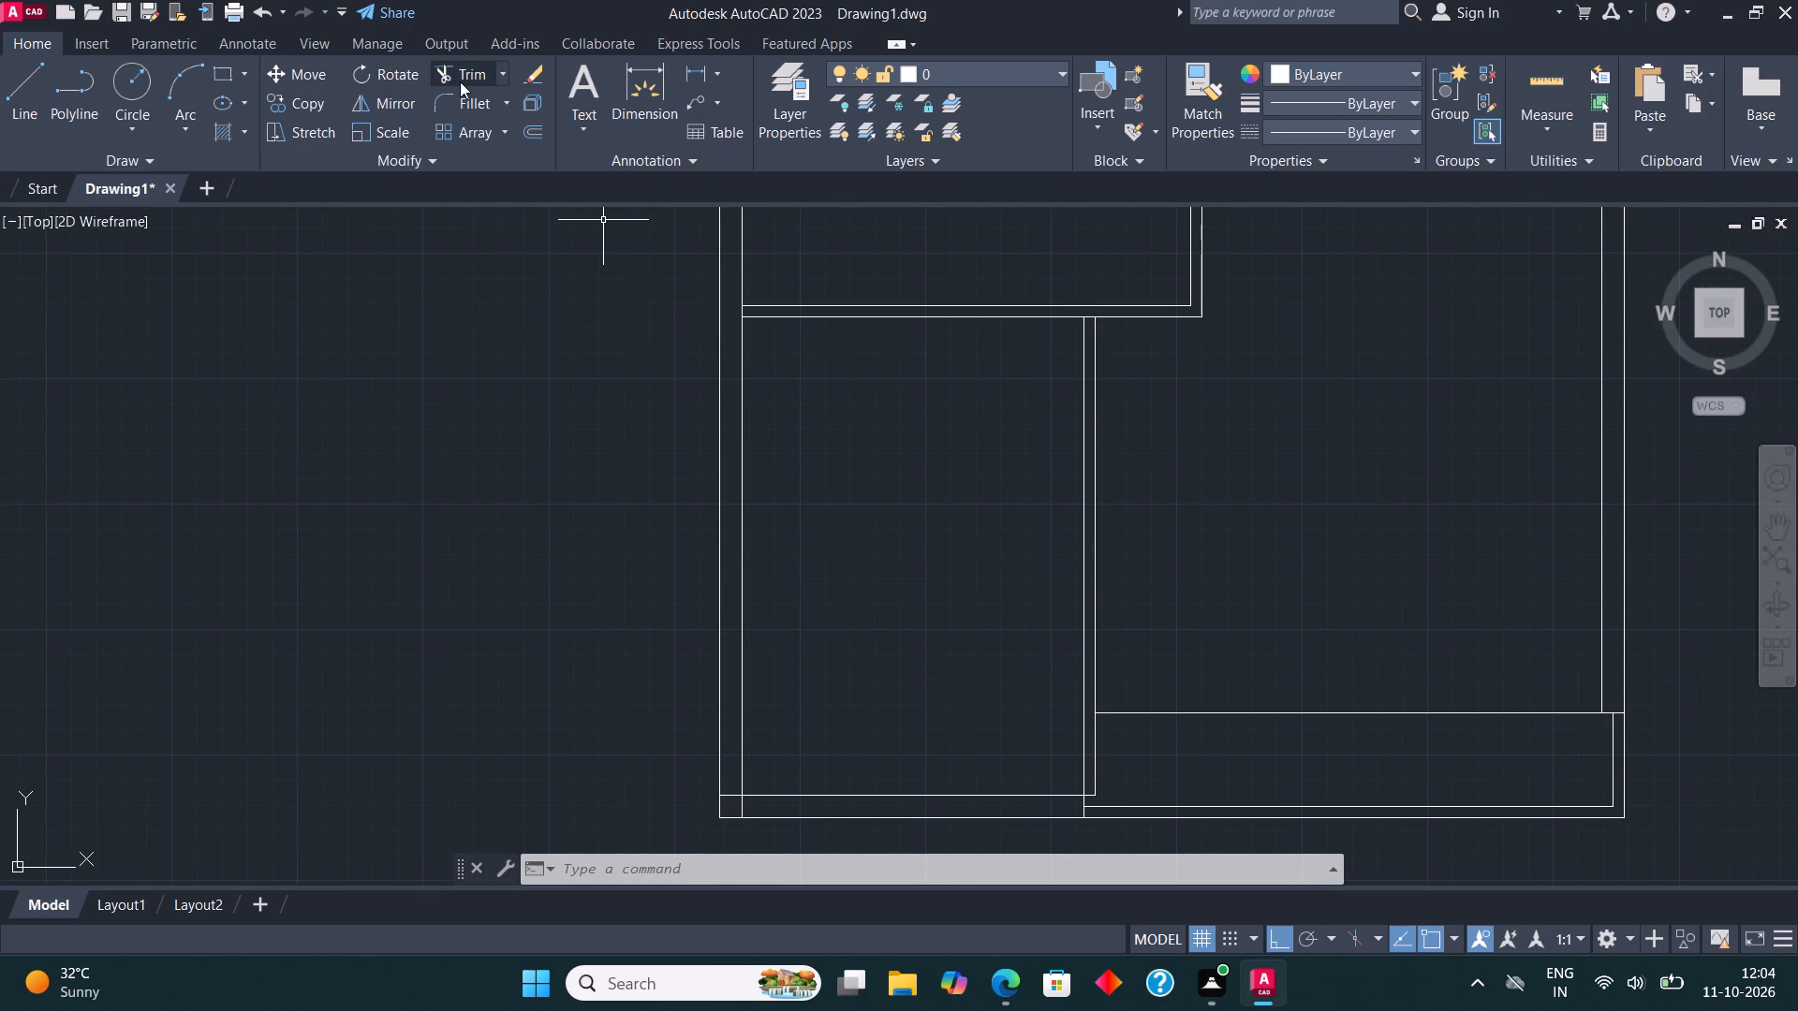
pyautogui.click(460, 81)
pyautogui.click(739, 516)
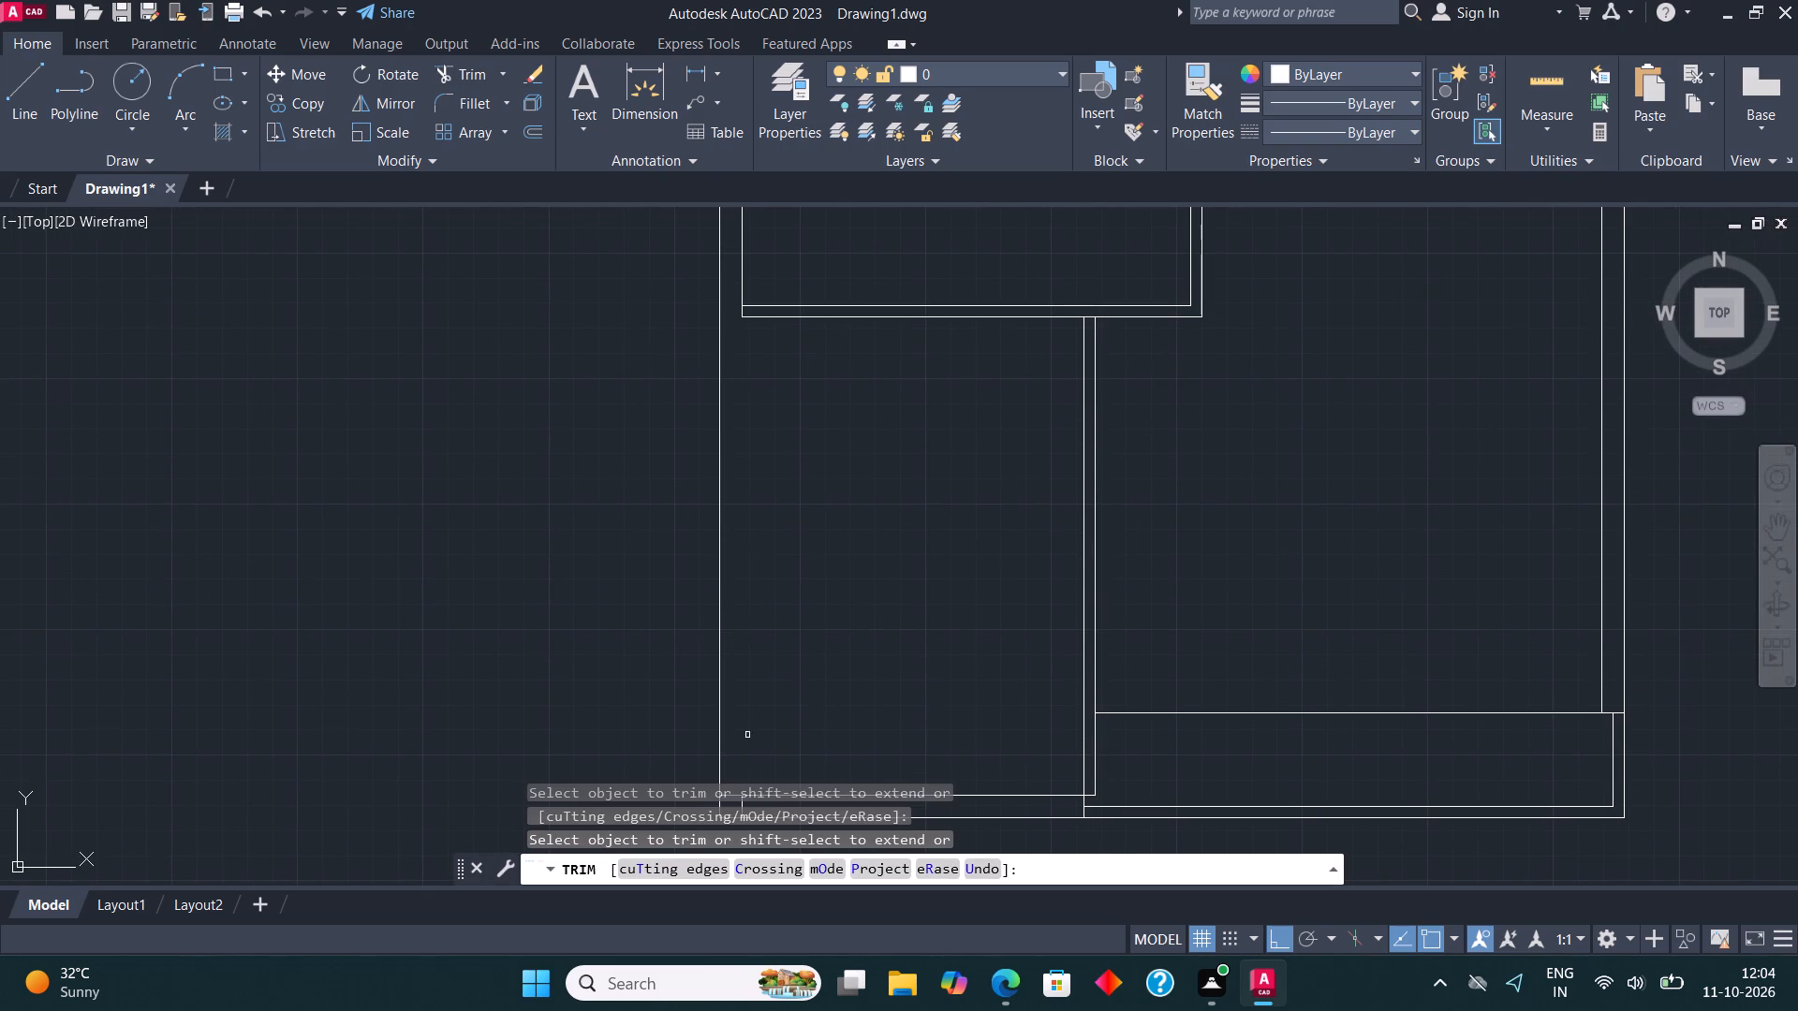
pyautogui.scroll(-2, 795, 602)
pyautogui.scroll(2, 787, 669)
pyautogui.click(744, 701)
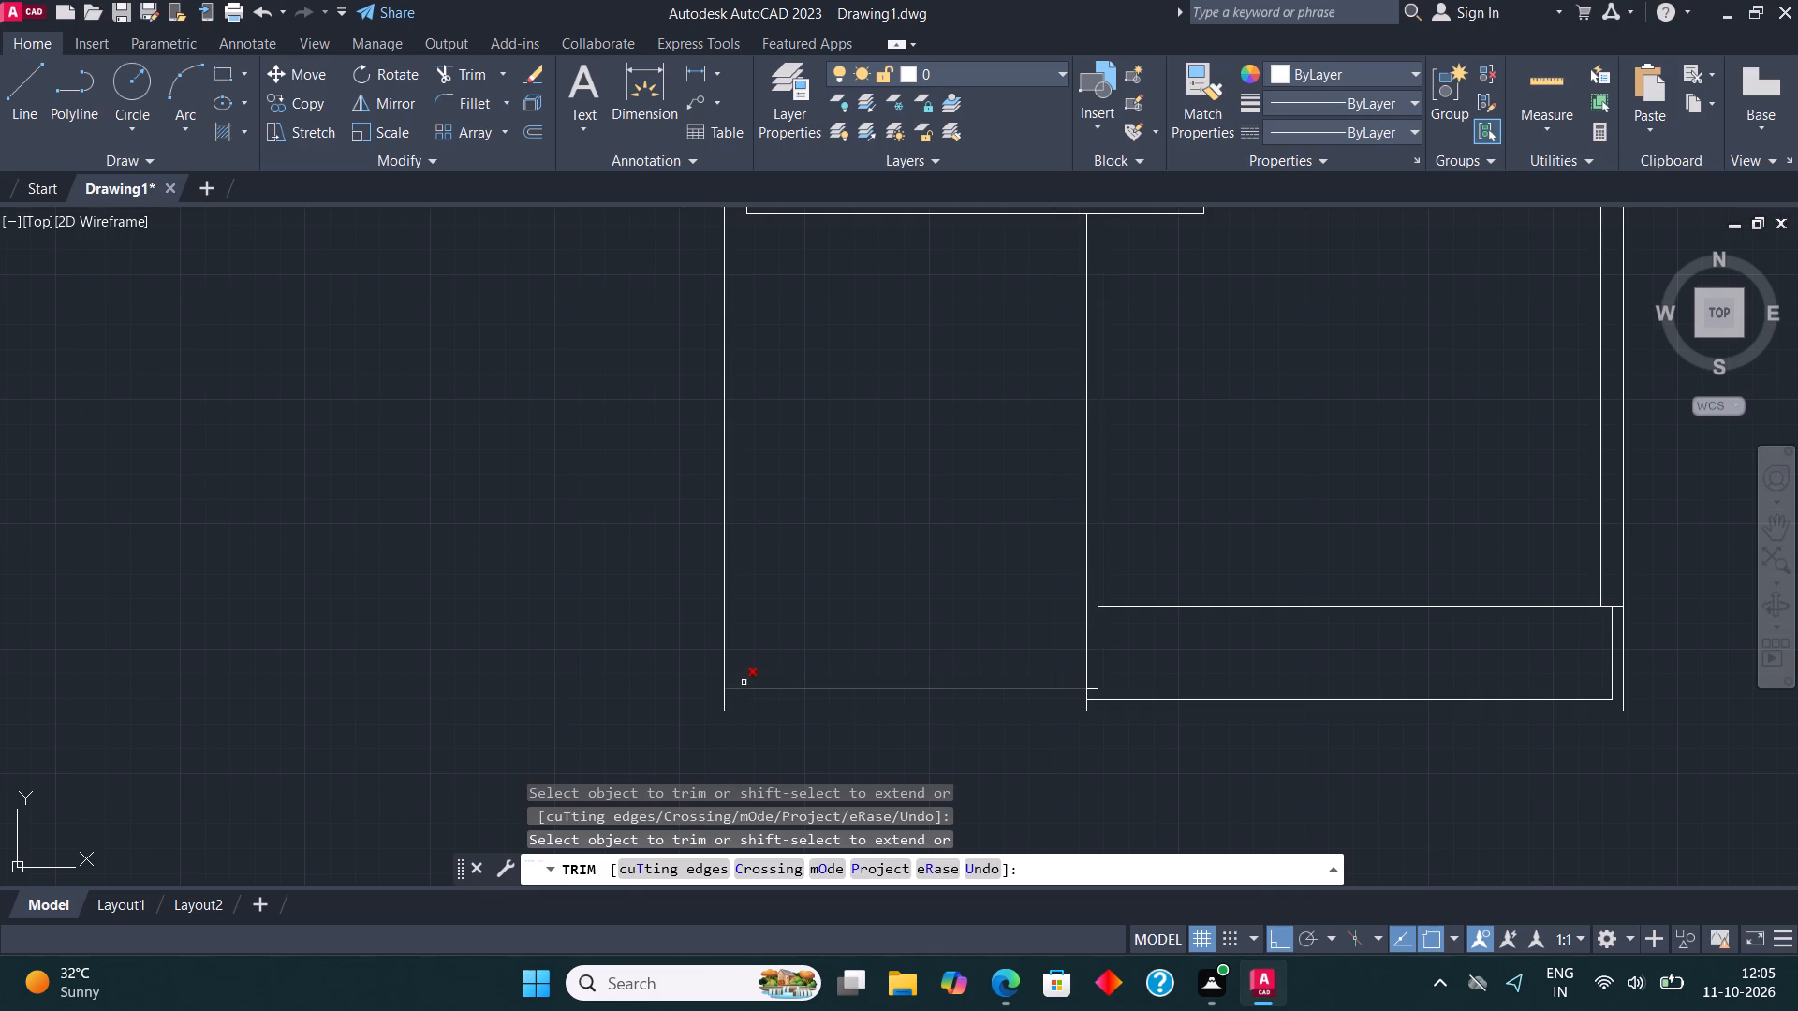
pyautogui.click(744, 681)
pyautogui.click(765, 691)
pyautogui.press('Escape')
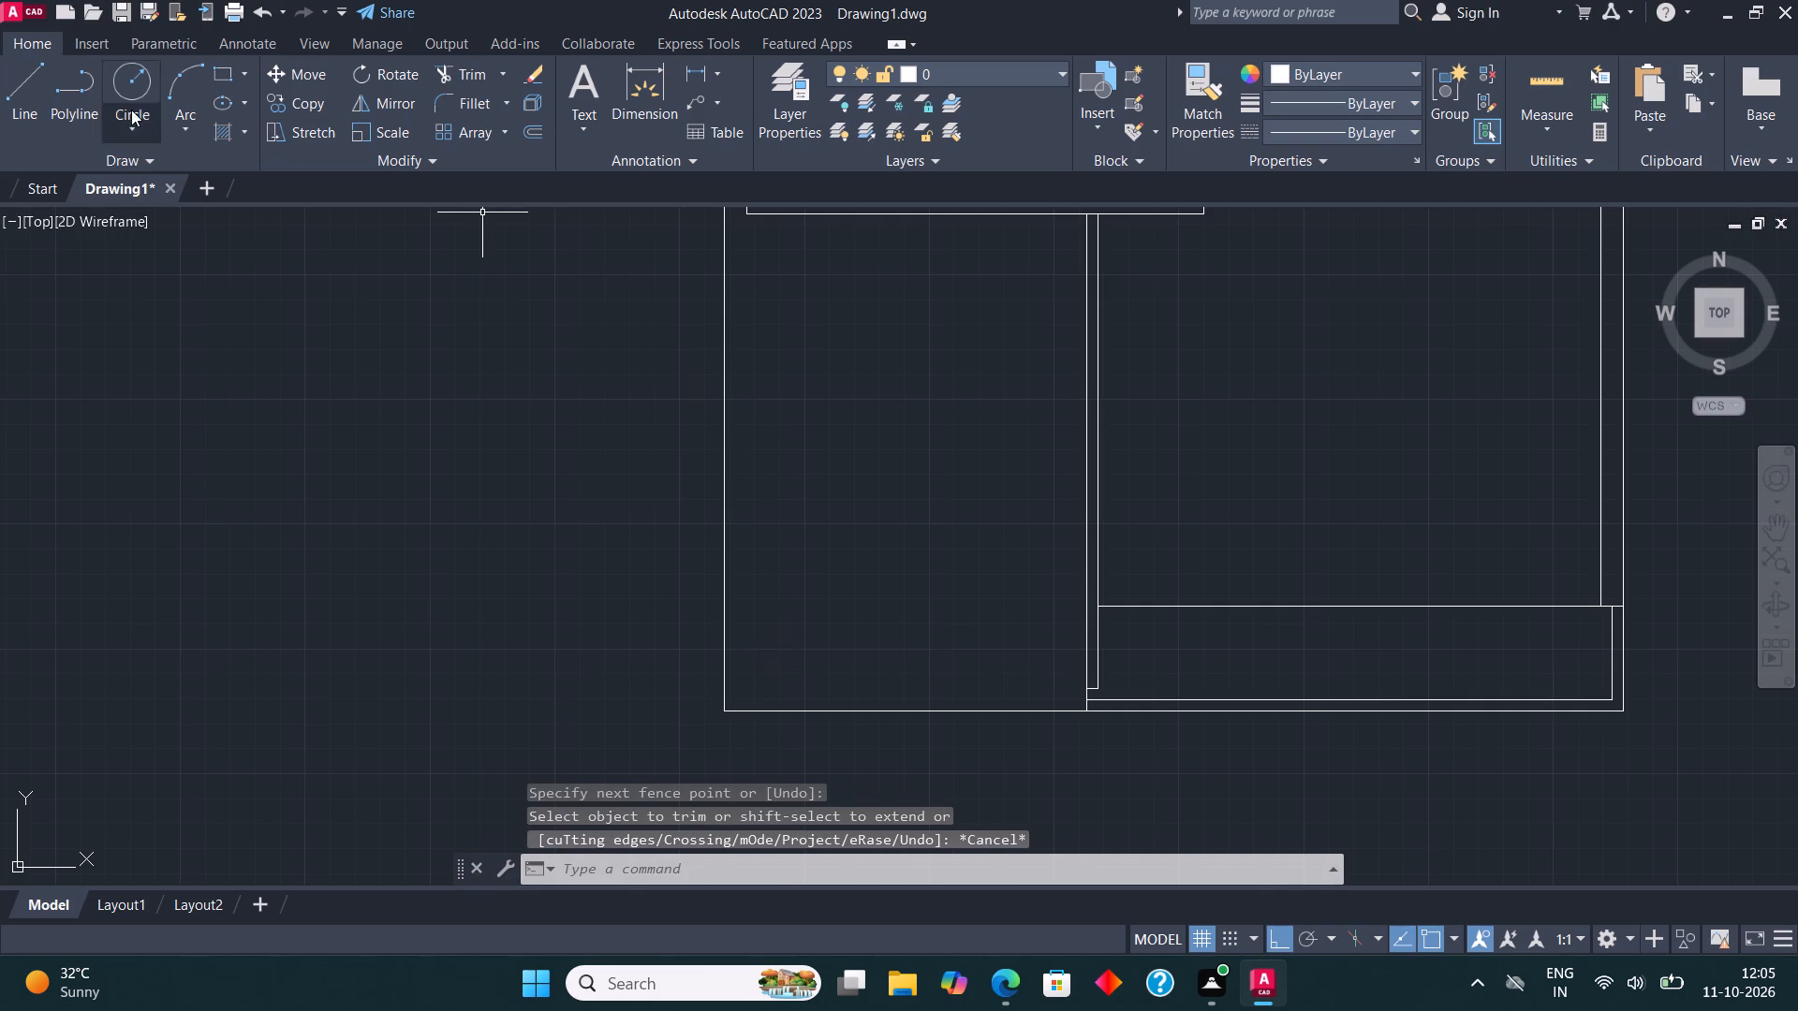
# Draw a short line across the left outer wall from the room partition's lower inner corner to the outer face.
pyautogui.click(4, 82)
pyautogui.moveTo(609, 419); pyautogui.dragTo(644, 613, button='middle')
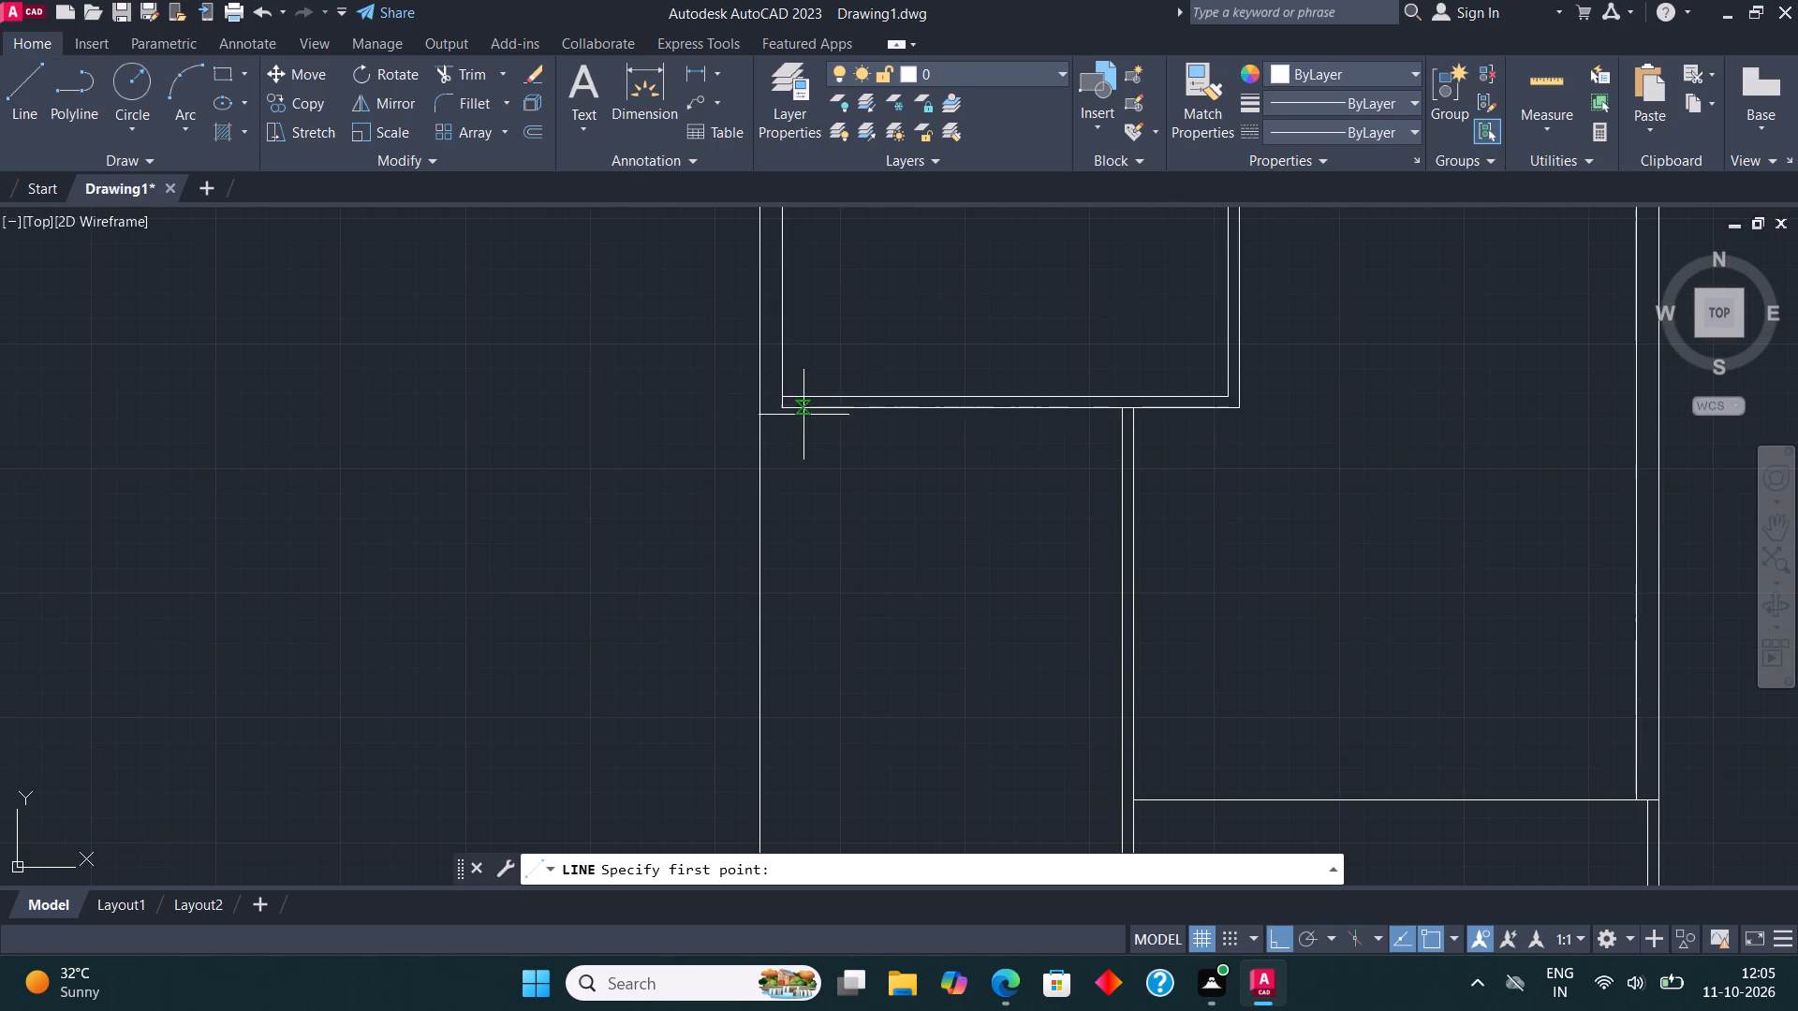
pyautogui.scroll(2, 800, 391)
pyautogui.click(752, 432)
pyautogui.click(692, 432)
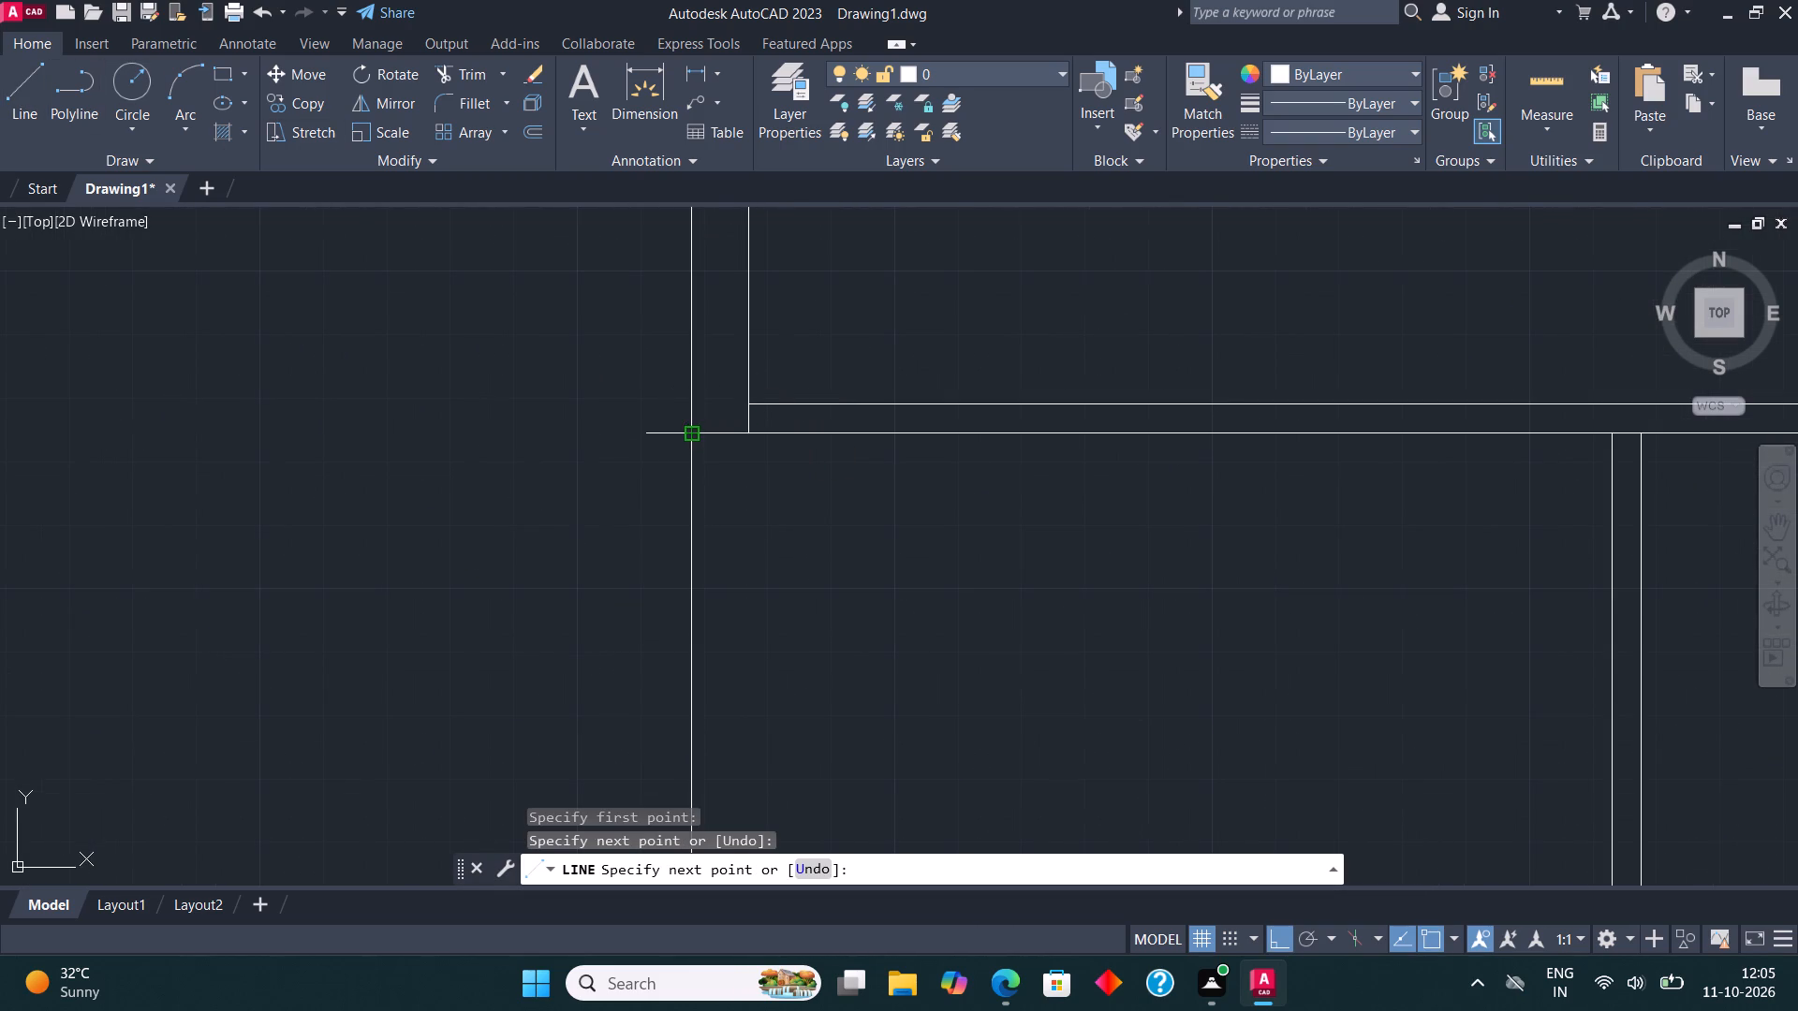
pyautogui.scroll(-4, 679, 417)
pyautogui.press('Escape')
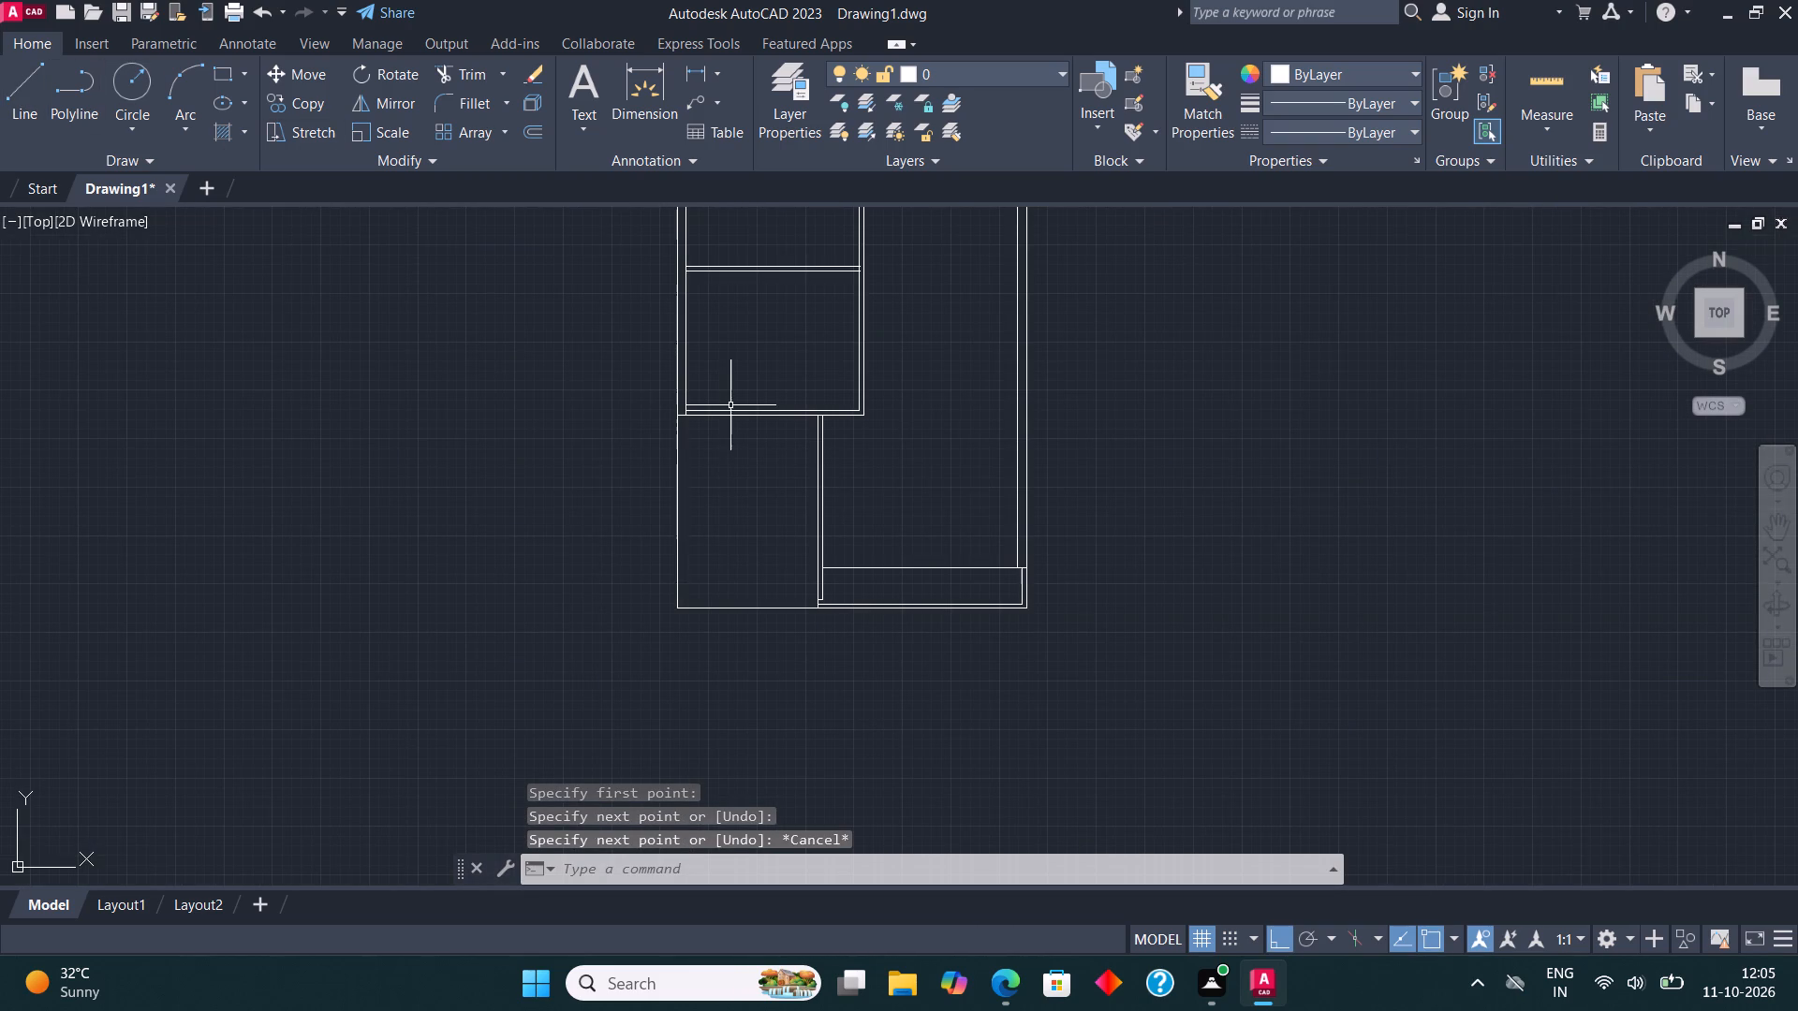
# Draw a vertical line from the midpoint of the left wall's closing line down to just above the bottom wall's outer line.
pyautogui.moveTo(755, 421); pyautogui.dragTo(772, 433, button='middle')
pyautogui.click(24, 75)
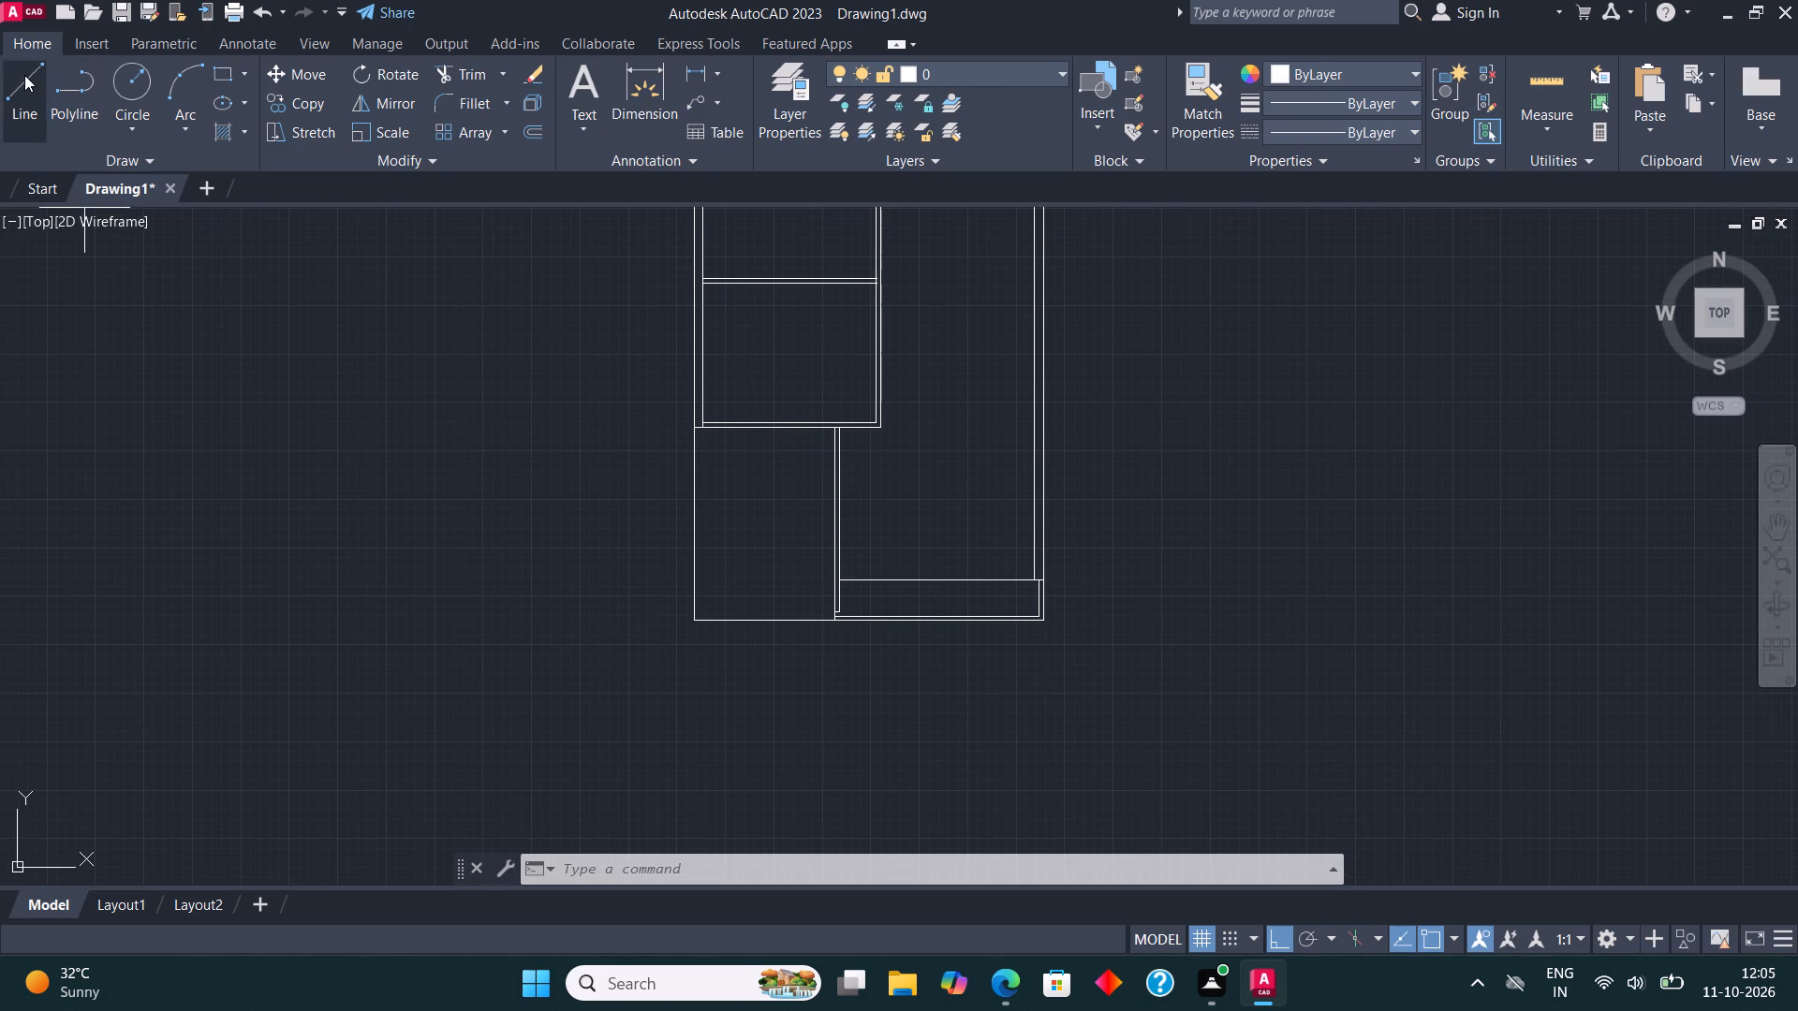
pyautogui.scroll(3, 722, 447)
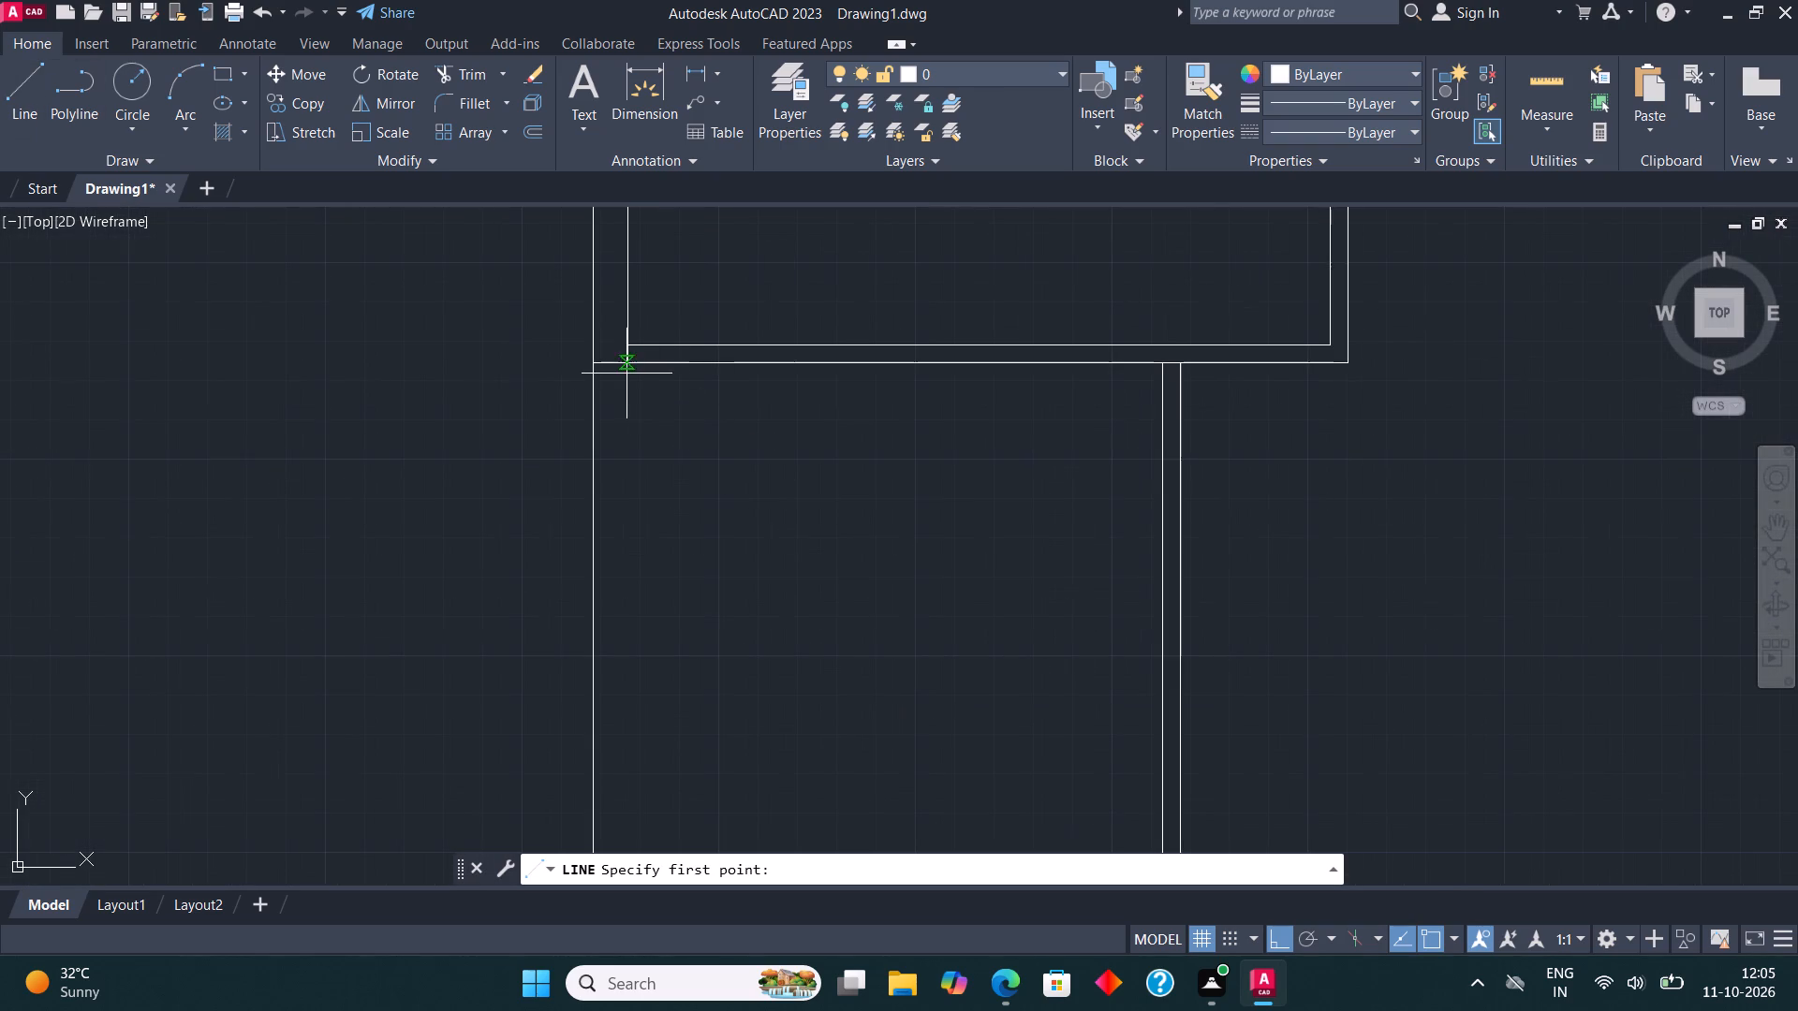
pyautogui.click(611, 369)
pyautogui.scroll(-3, 611, 369)
pyautogui.scroll(2, 615, 511)
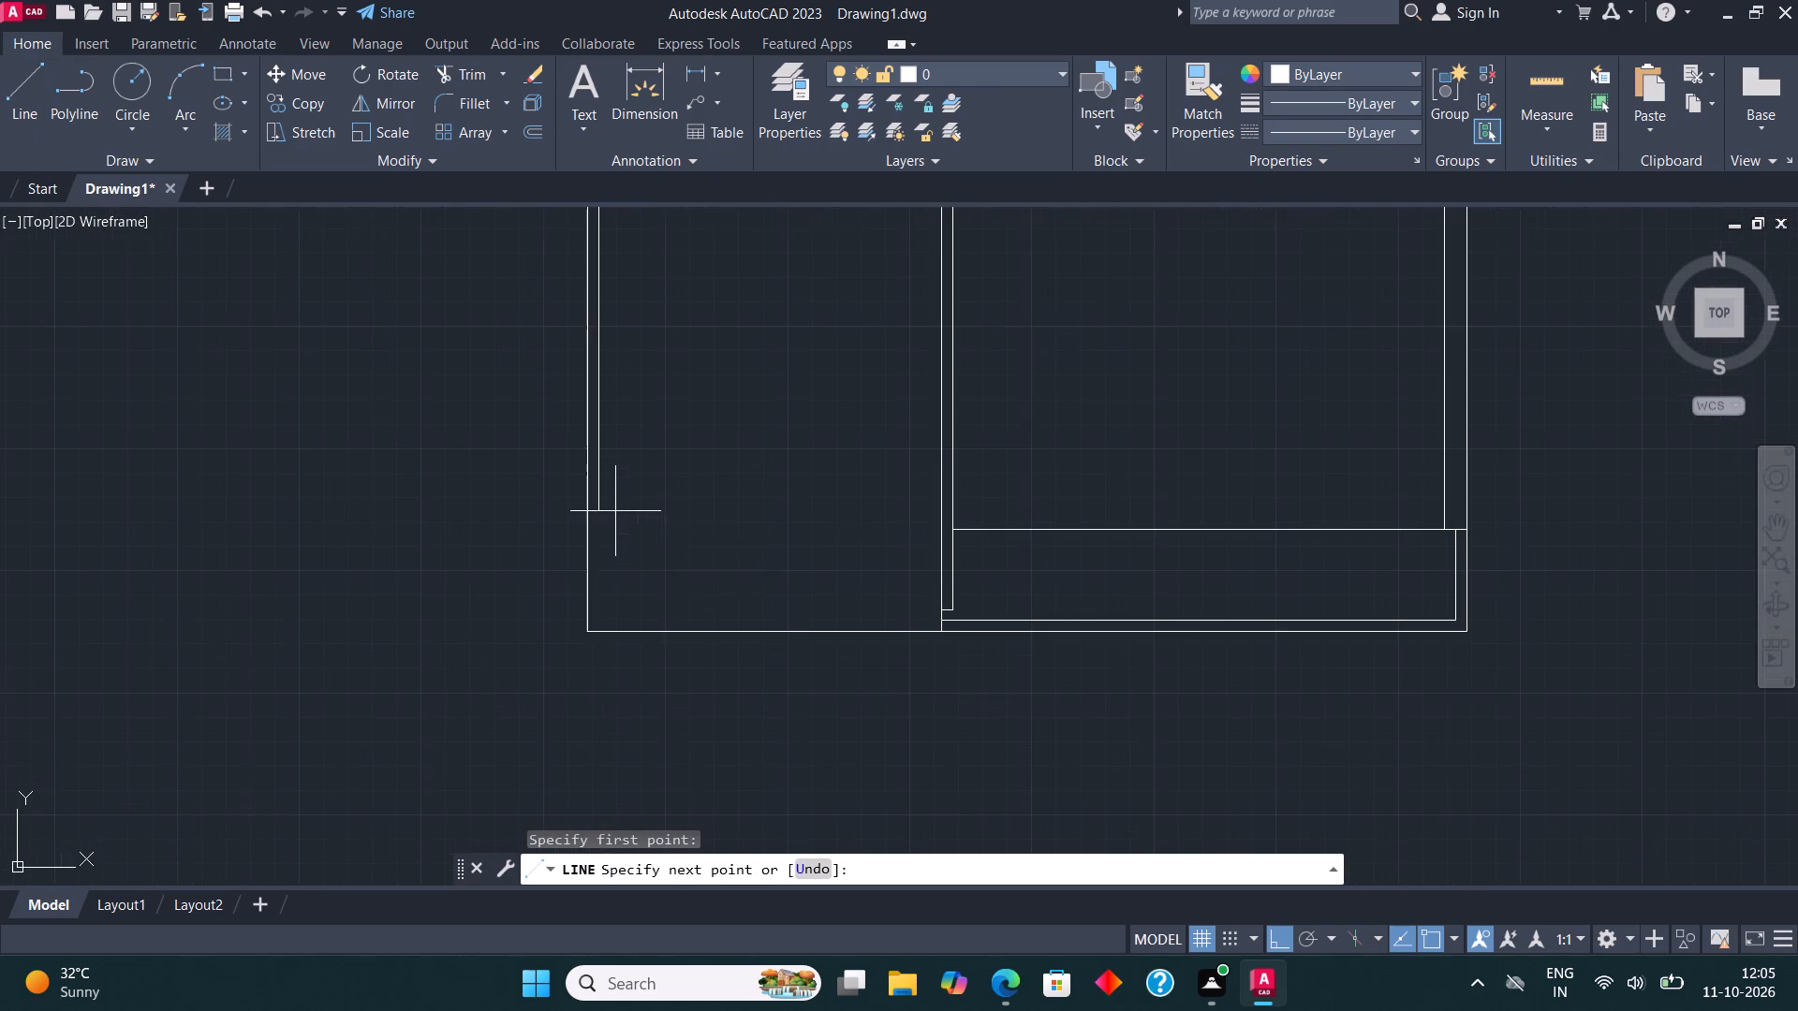
pyautogui.click(613, 612)
pyautogui.press('Escape')
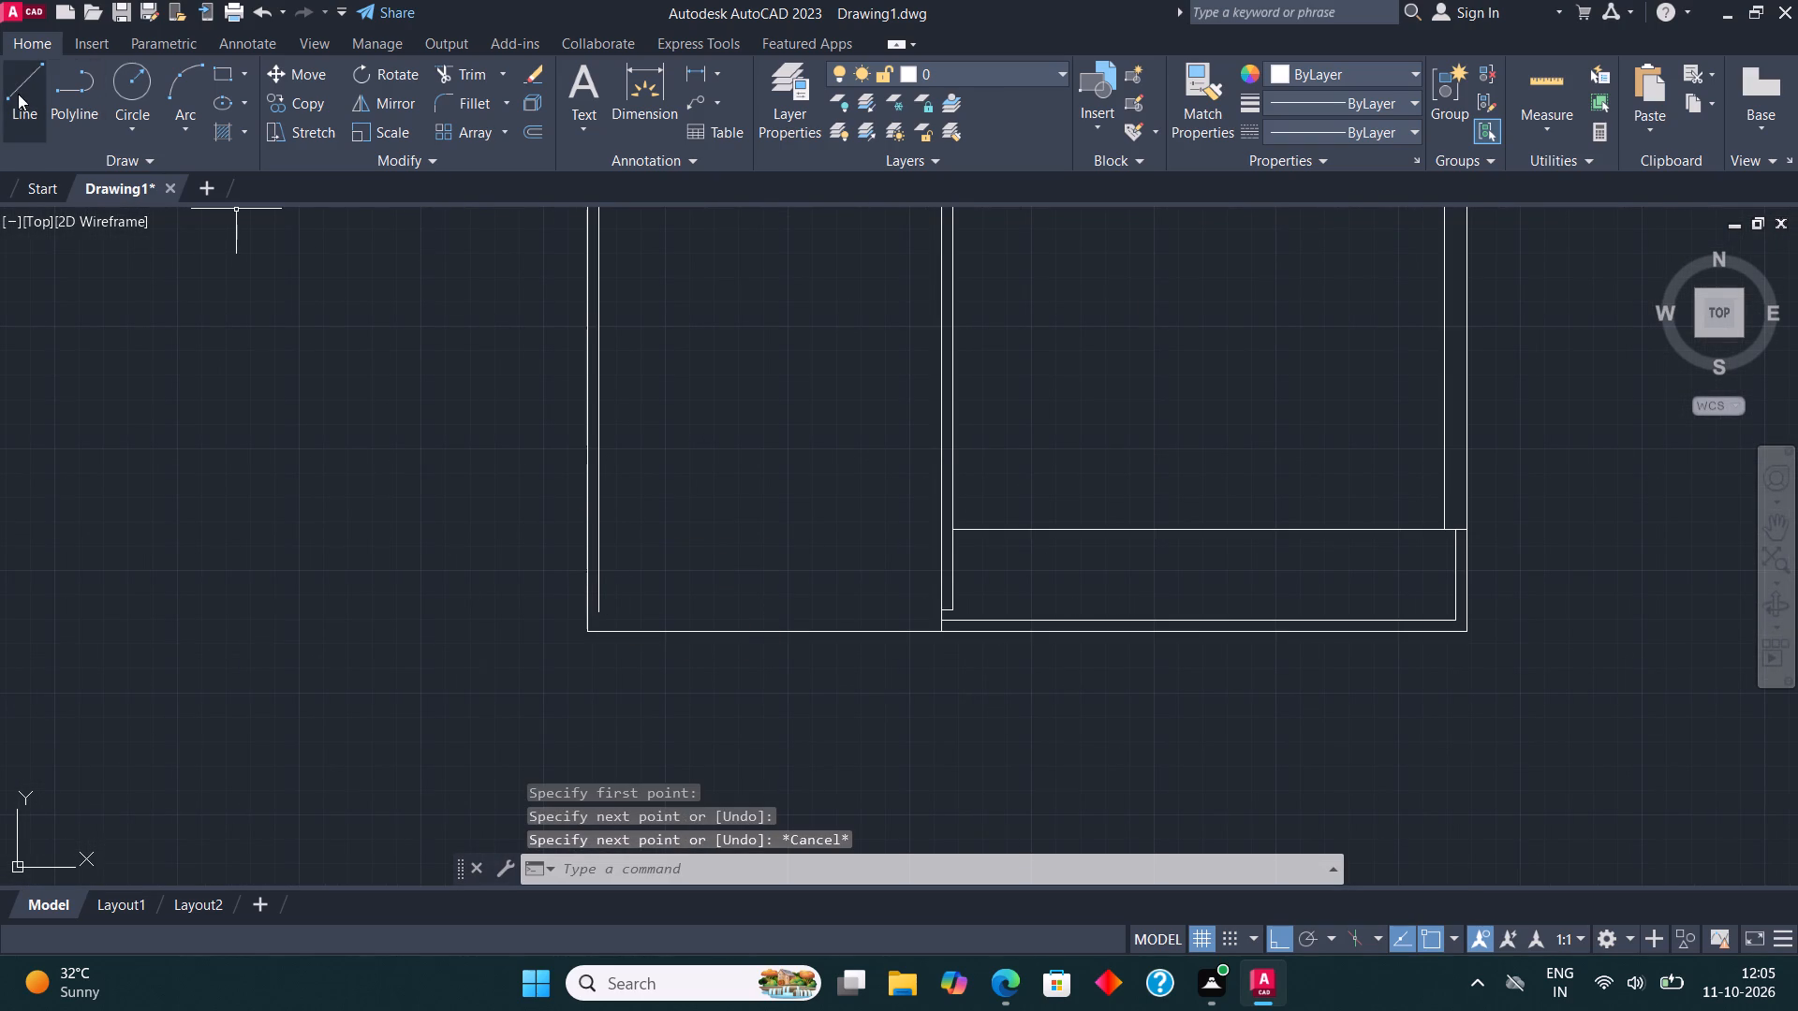
# Draw a horizontal line from the midpoint of the short line below the partition leftward, stopping short of the left wall.
pyautogui.click(18, 94)
pyautogui.scroll(1, 909, 634)
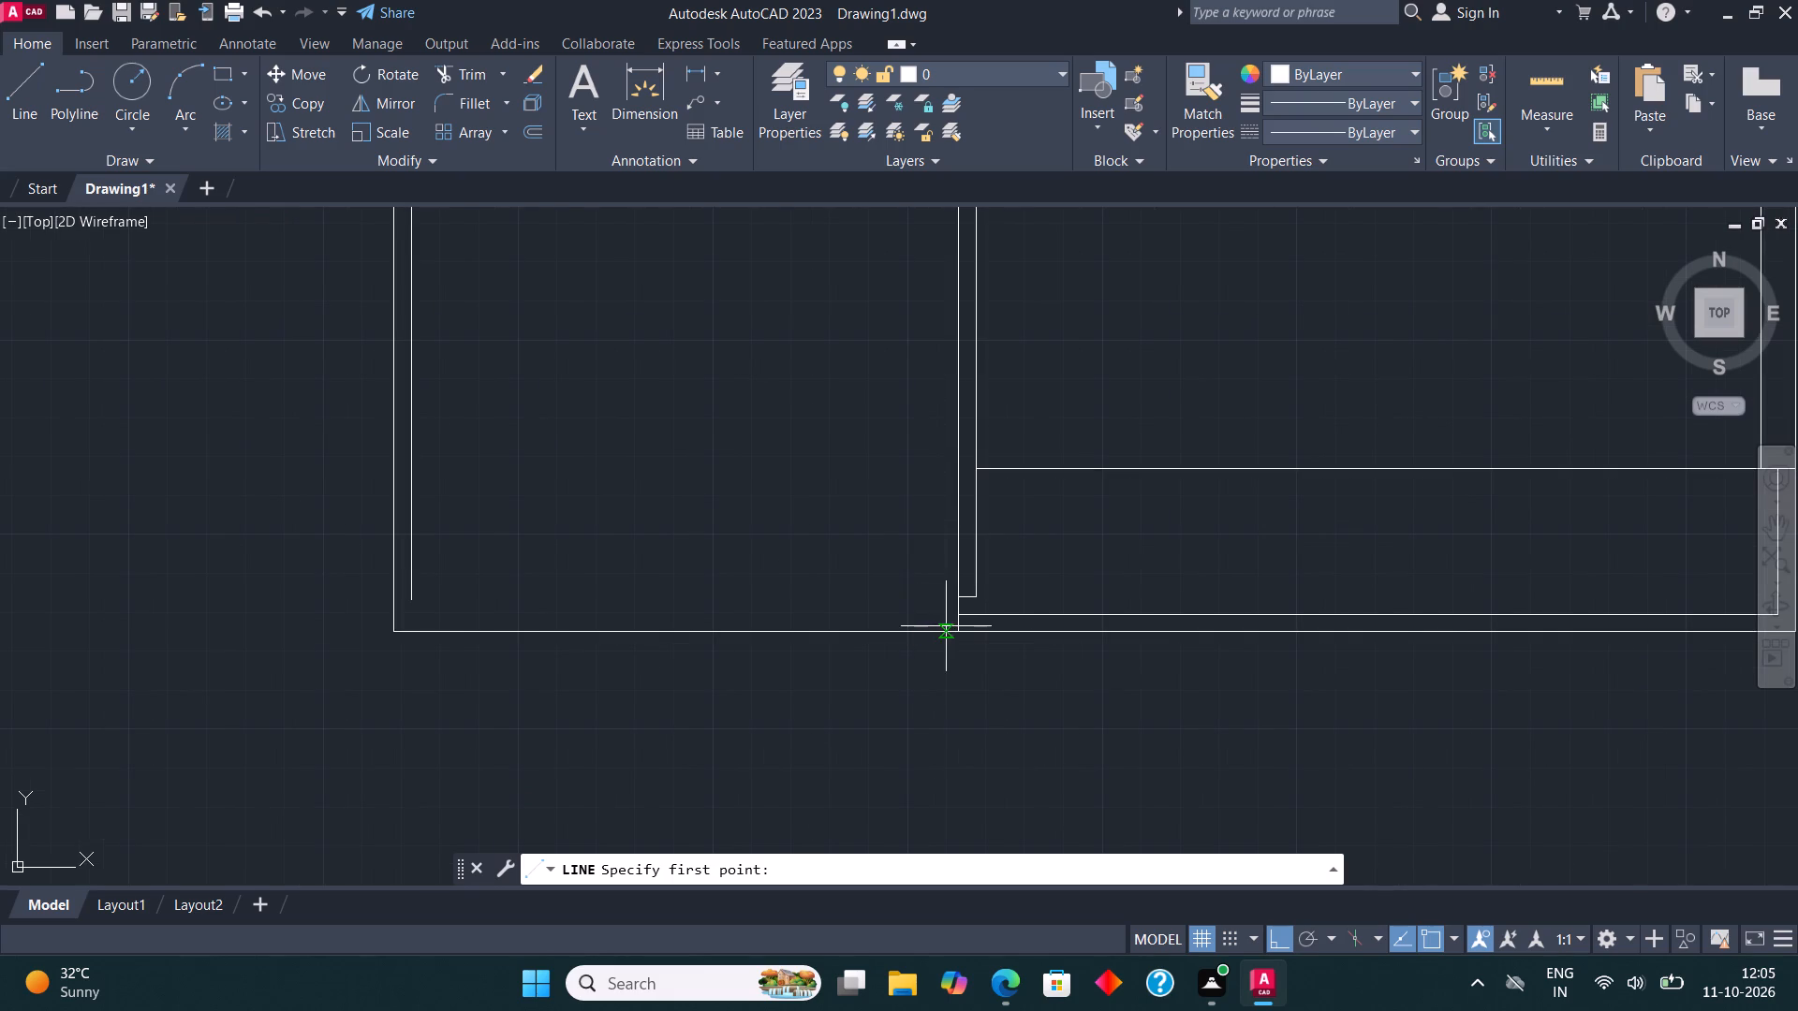
pyautogui.click(954, 615)
pyautogui.click(460, 613)
pyautogui.press('Escape')
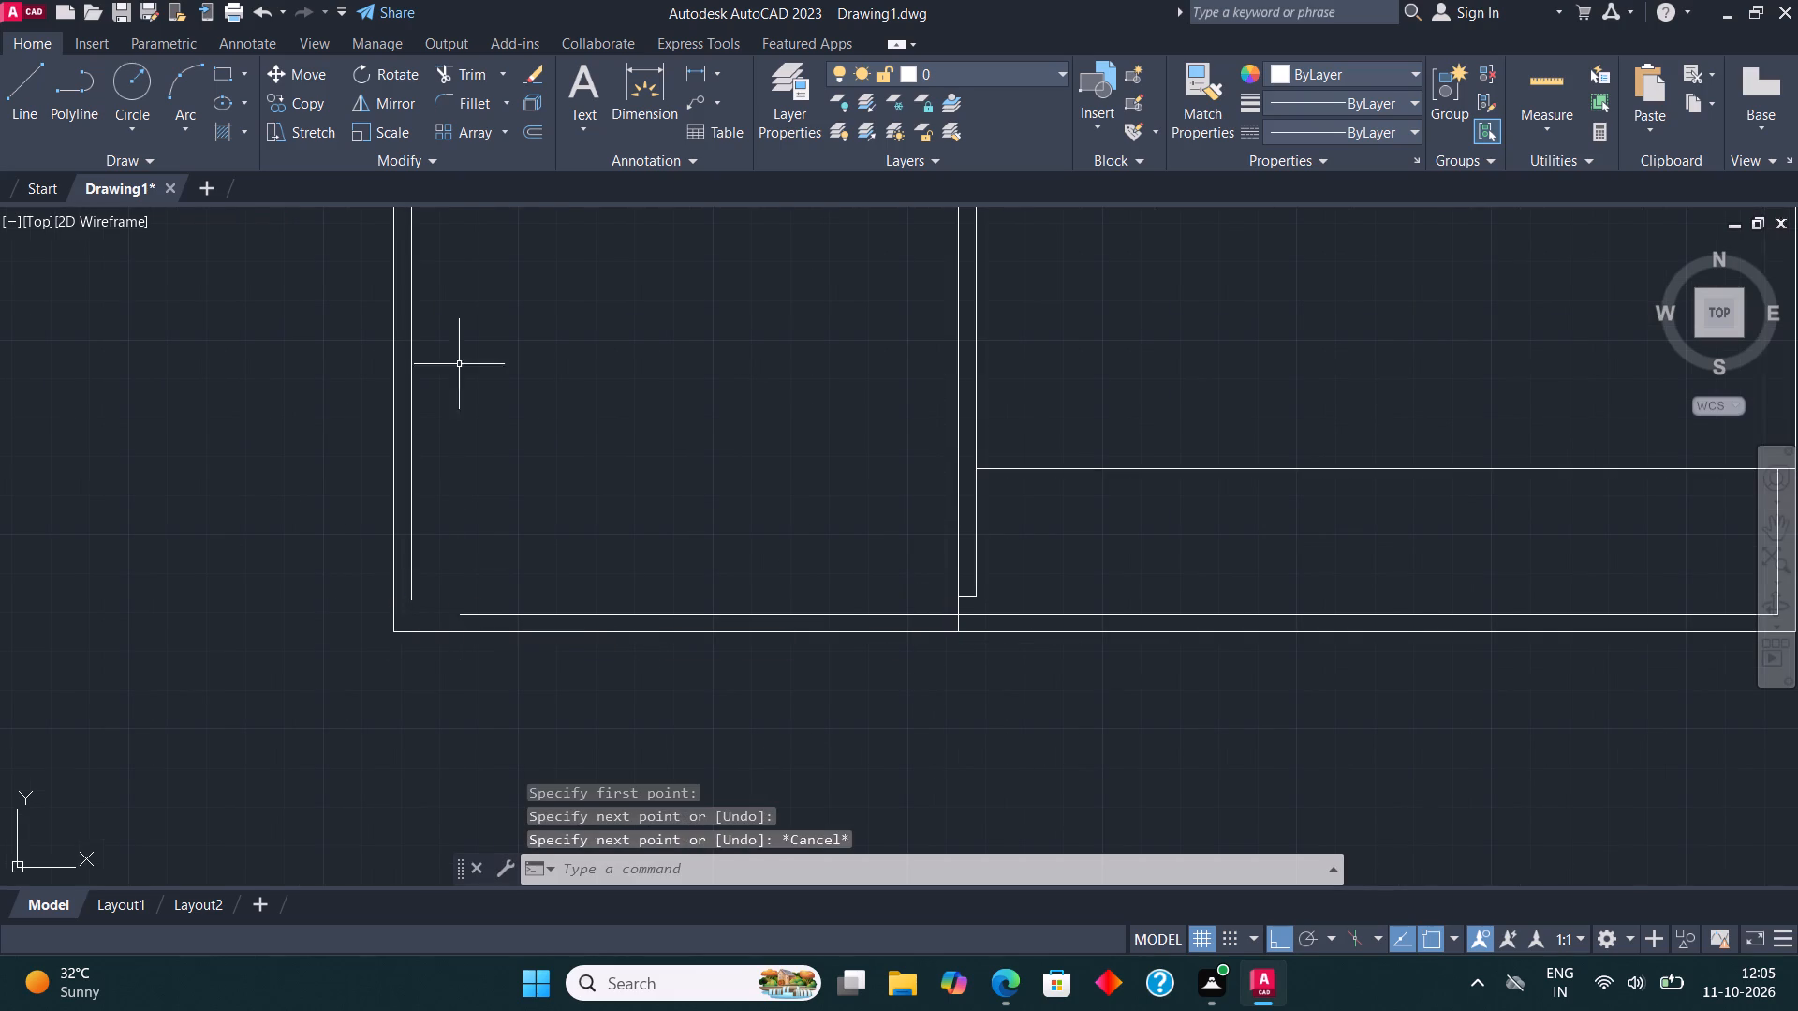
# Fillet the new left vertical and bottom horizontal lines into a closed corner at the lower left of the plan.
pyautogui.click(471, 107)
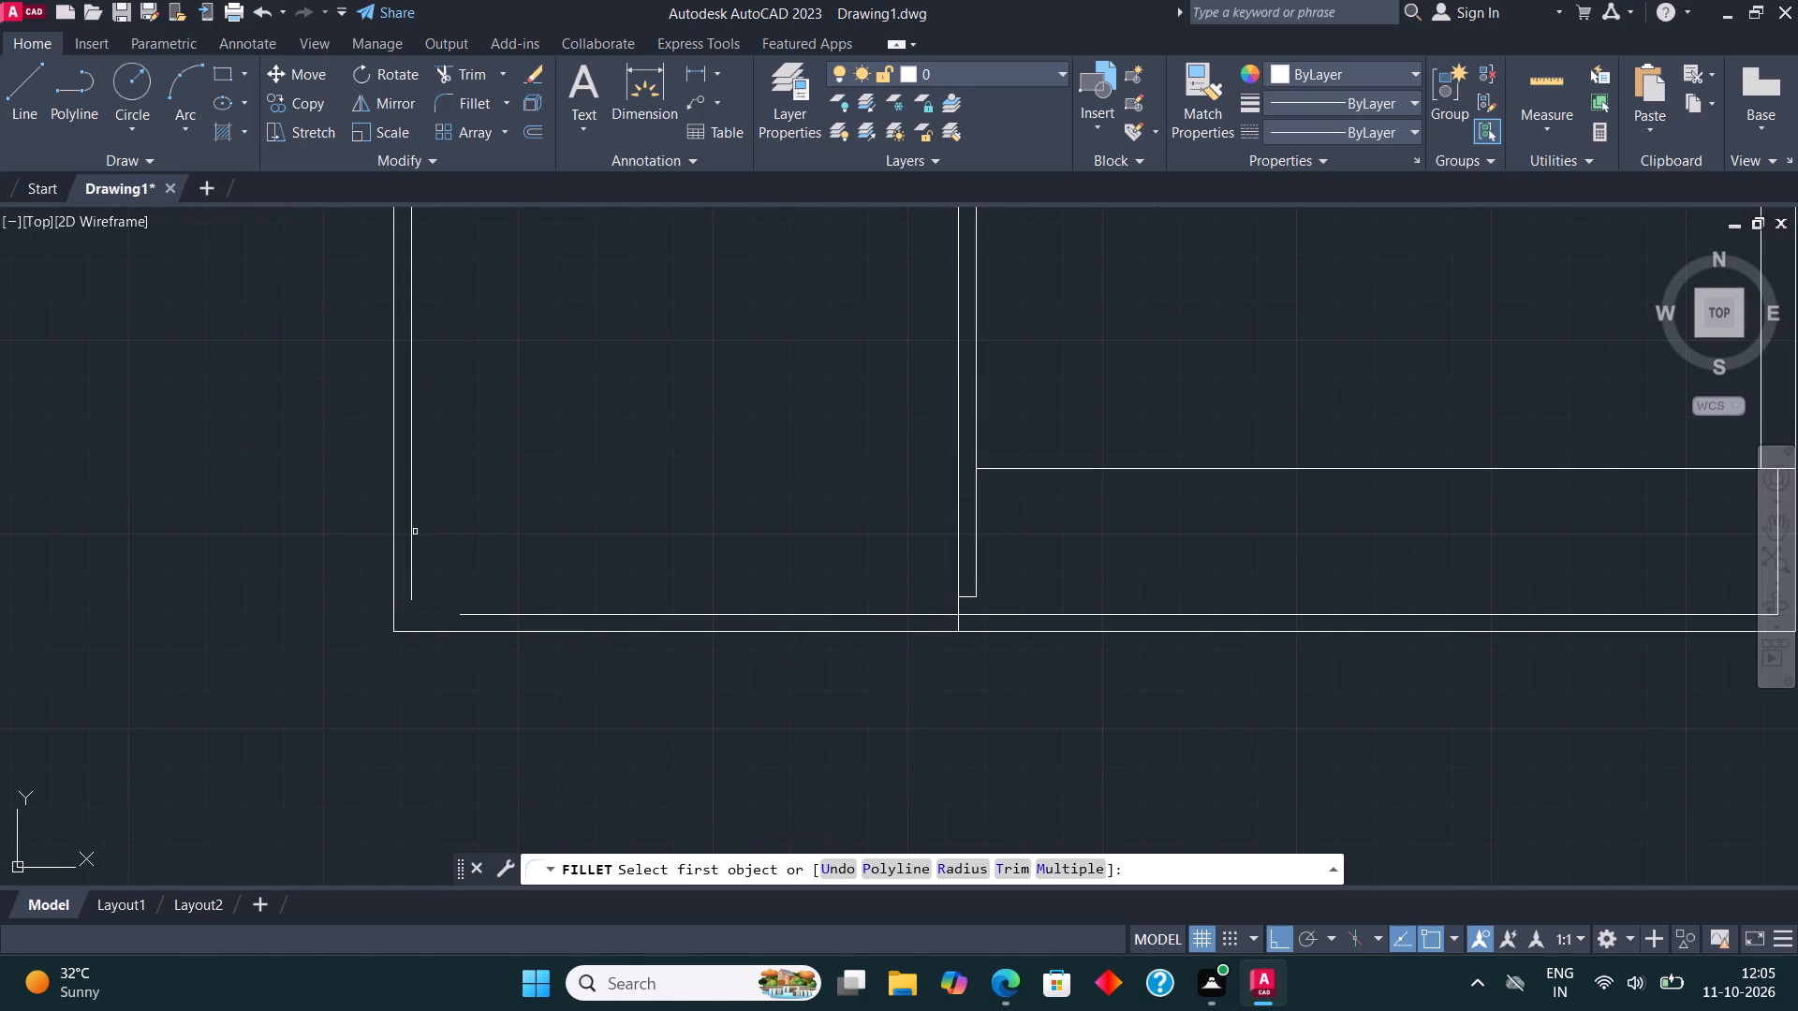
pyautogui.click(413, 526)
pyautogui.click(486, 618)
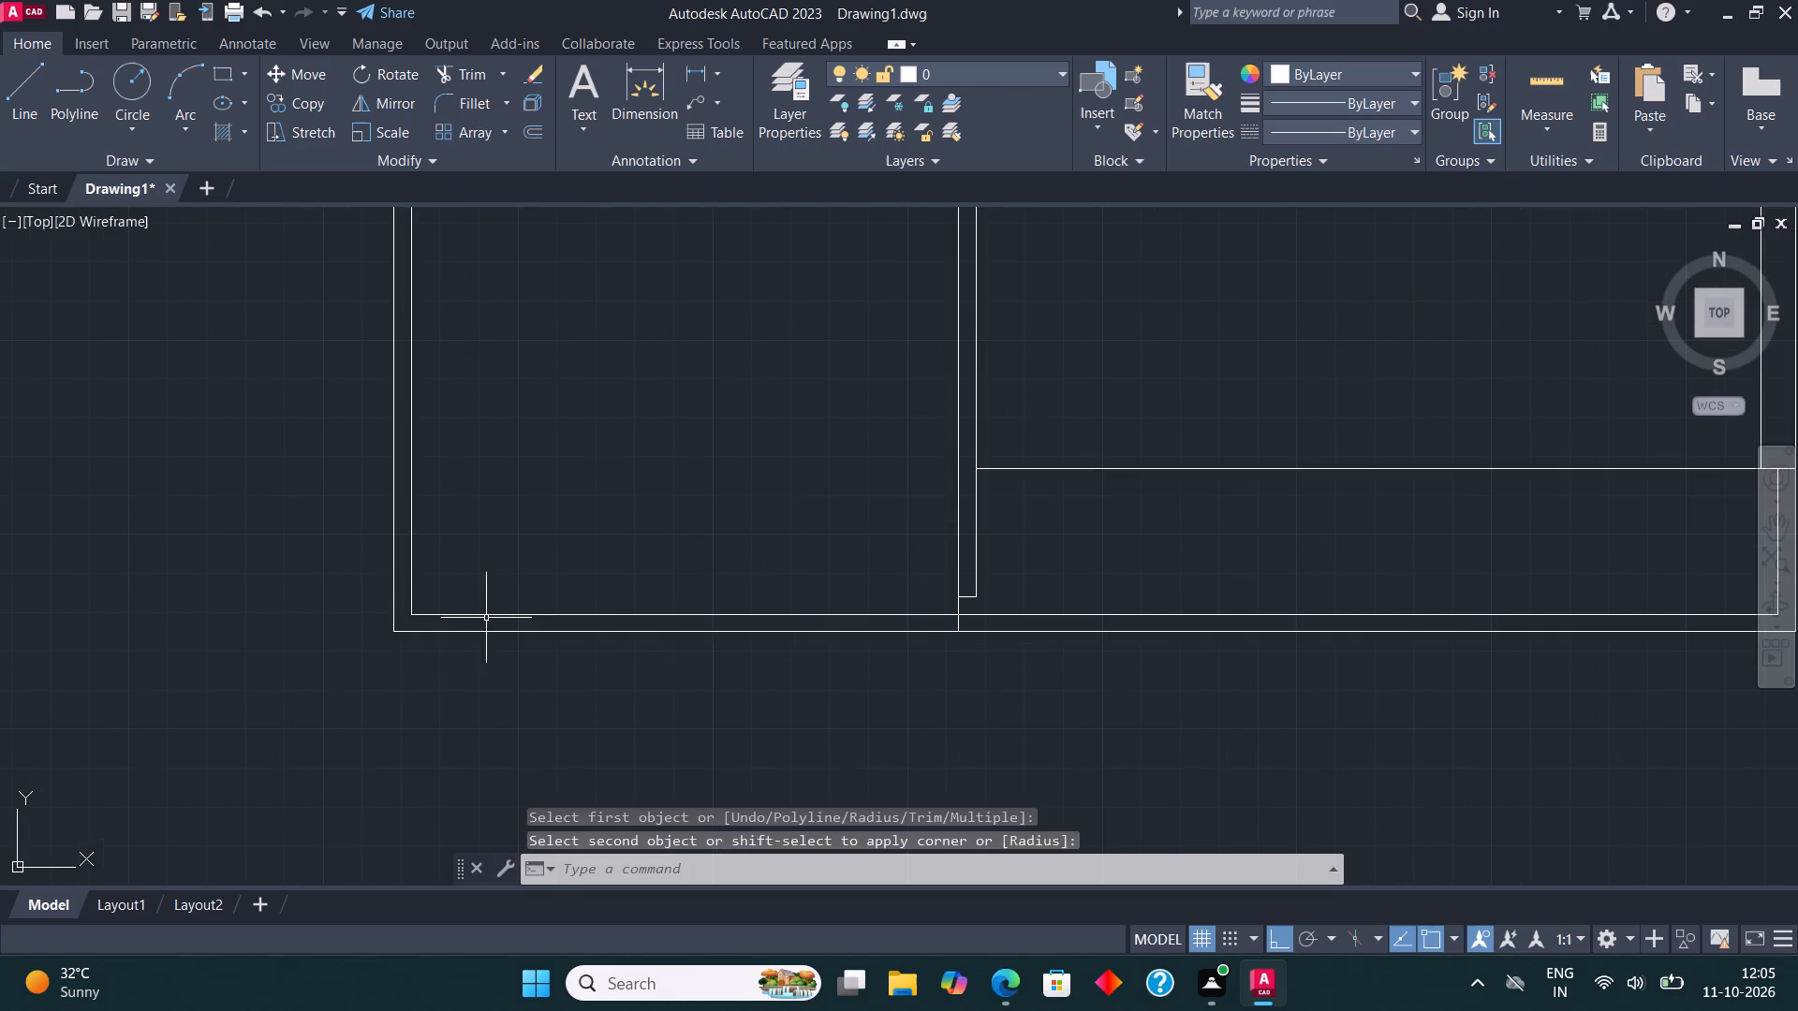
pyautogui.press('Escape')
# Draw two short lines across the bottom wall, one near the lower left corner and one just left of the partition.
pyautogui.click(19, 75)
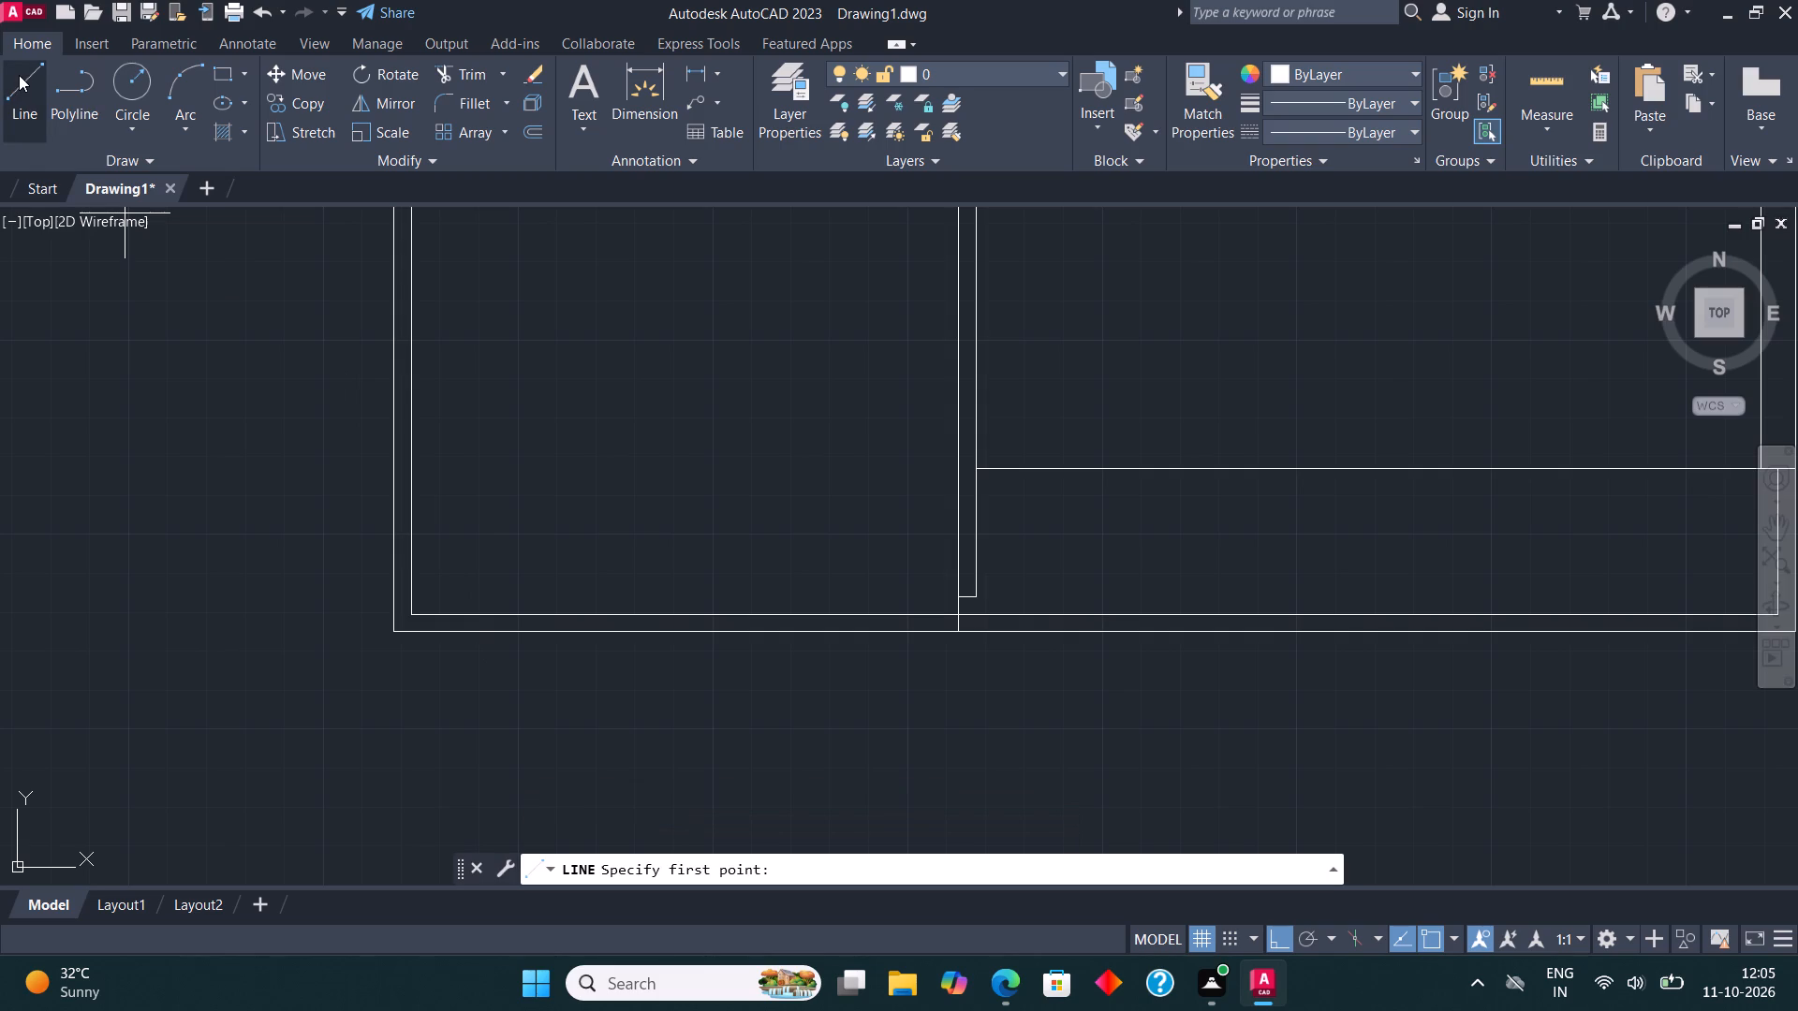
pyautogui.click(447, 618)
pyautogui.click(449, 628)
pyautogui.press('Escape')
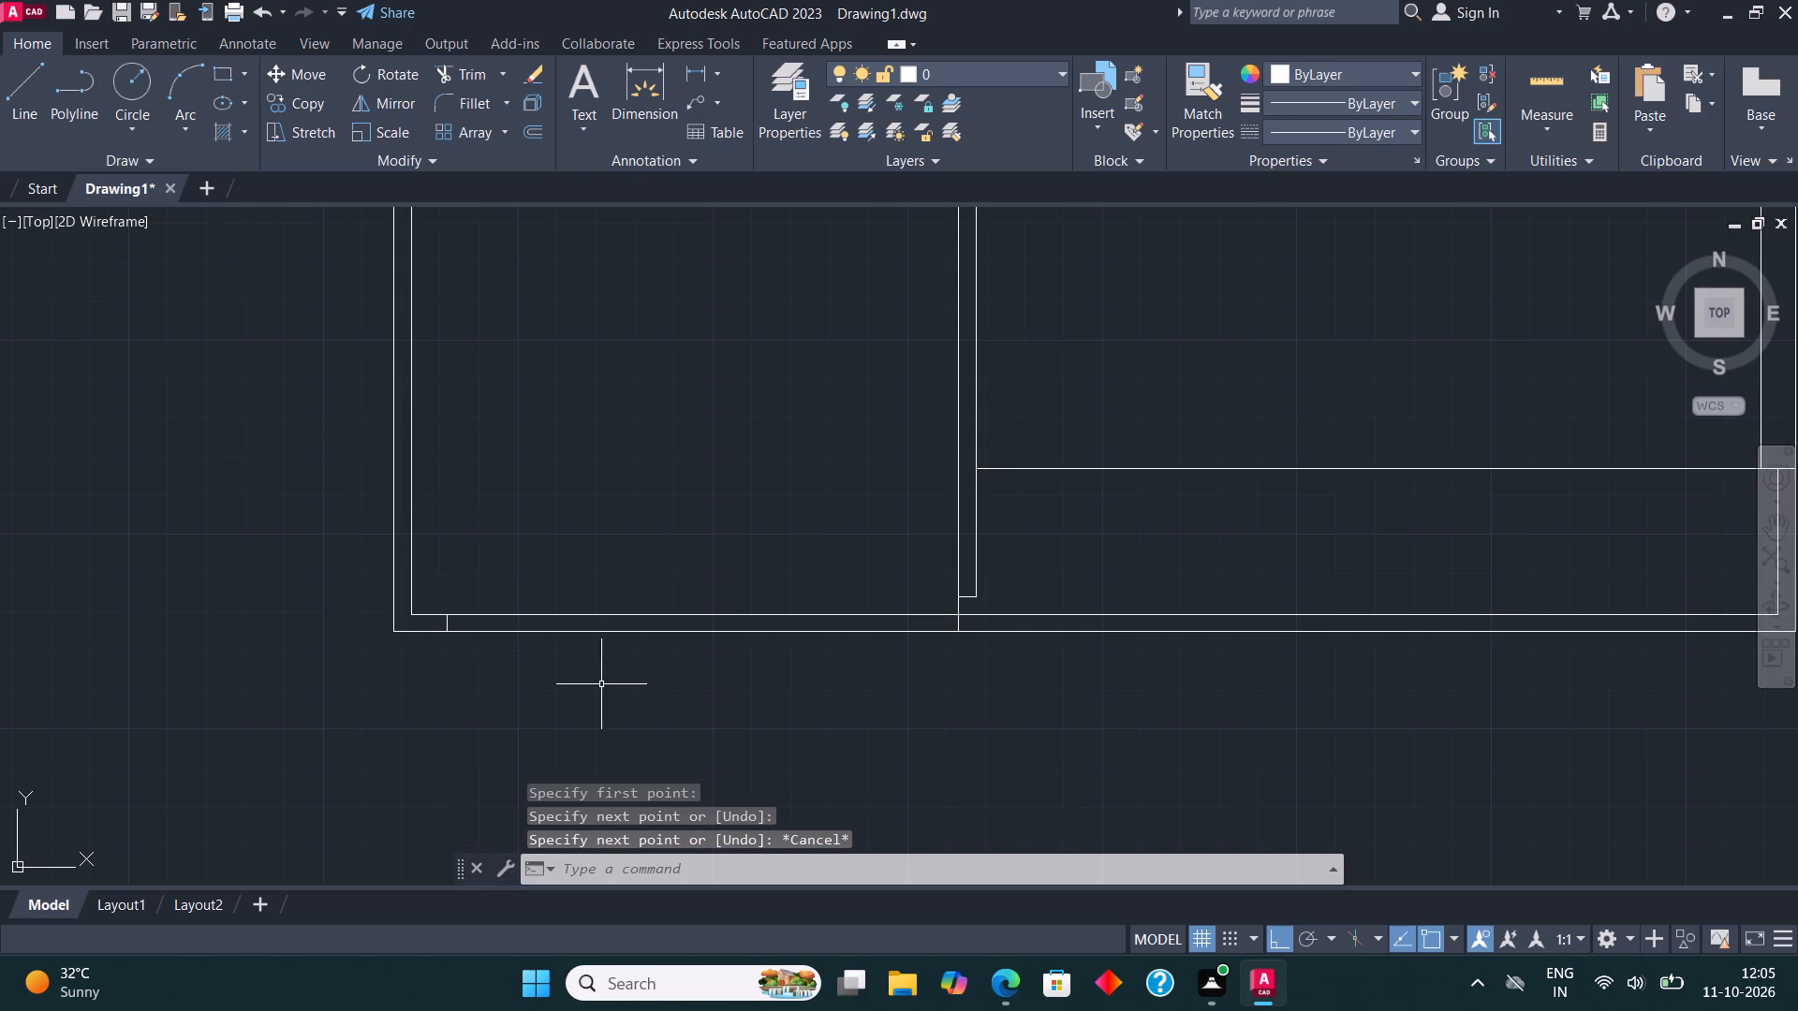
pyautogui.click(30, 71)
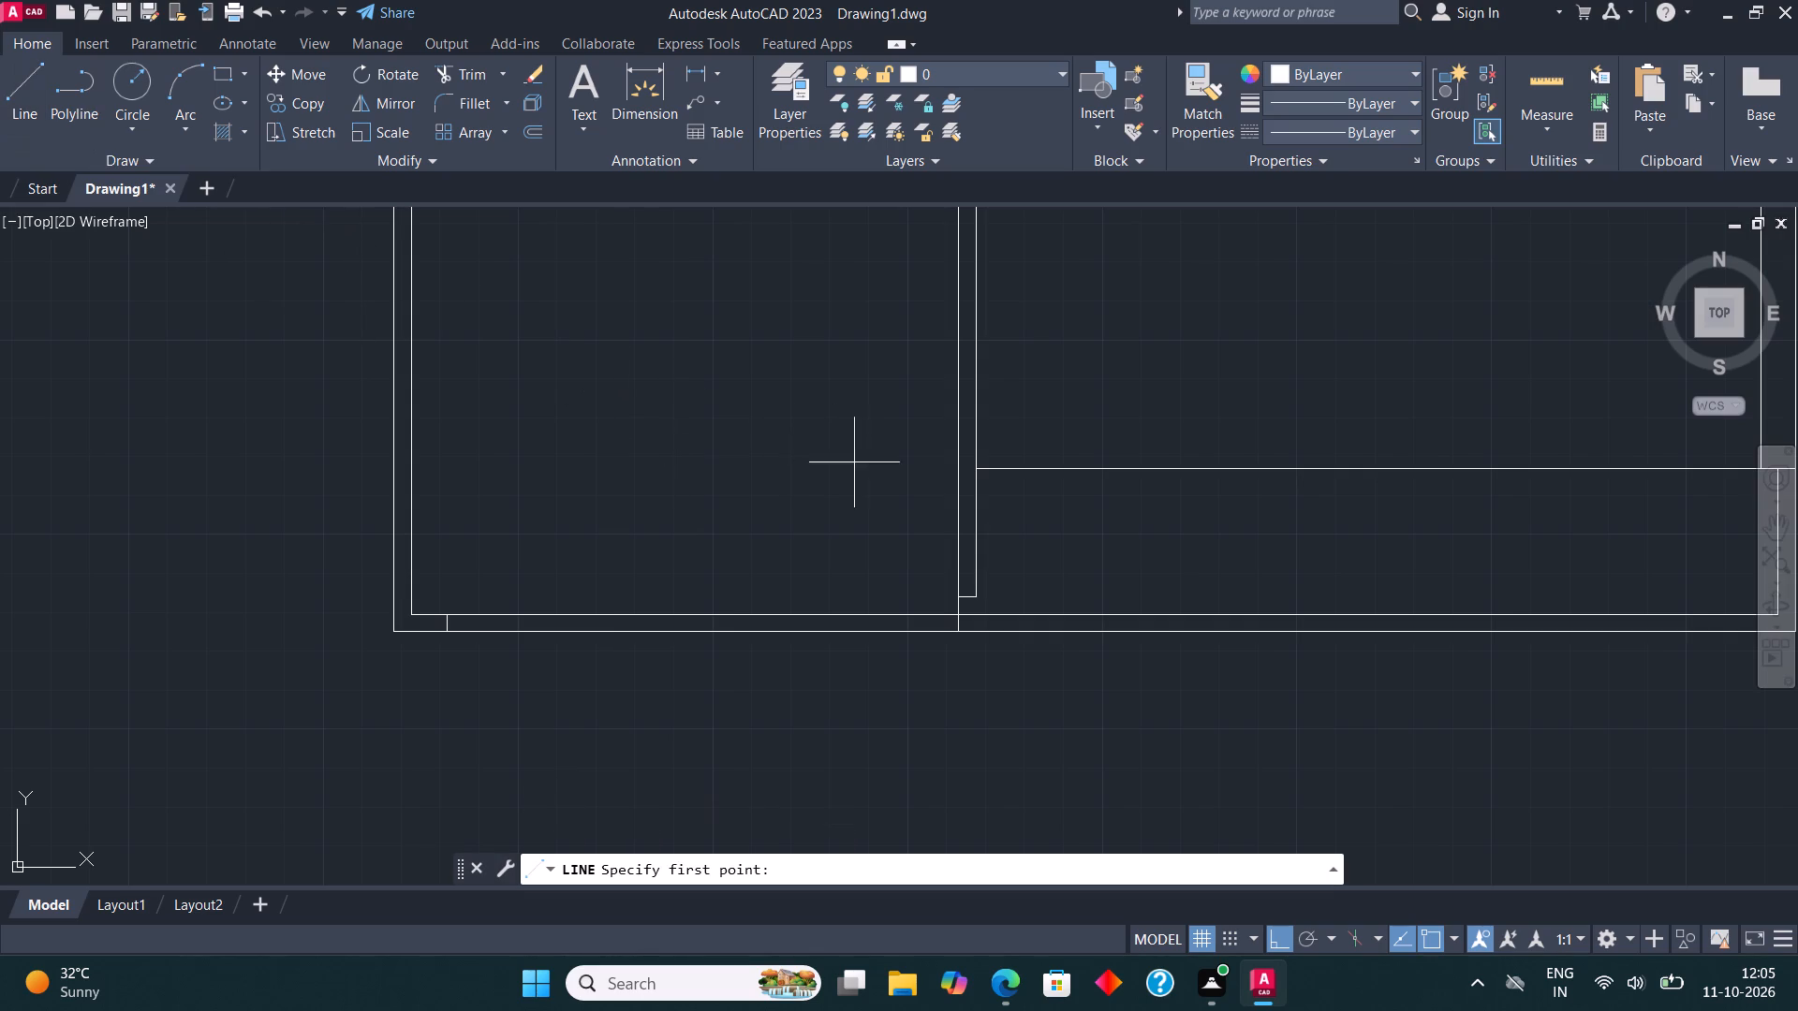
pyautogui.scroll(2, 942, 578)
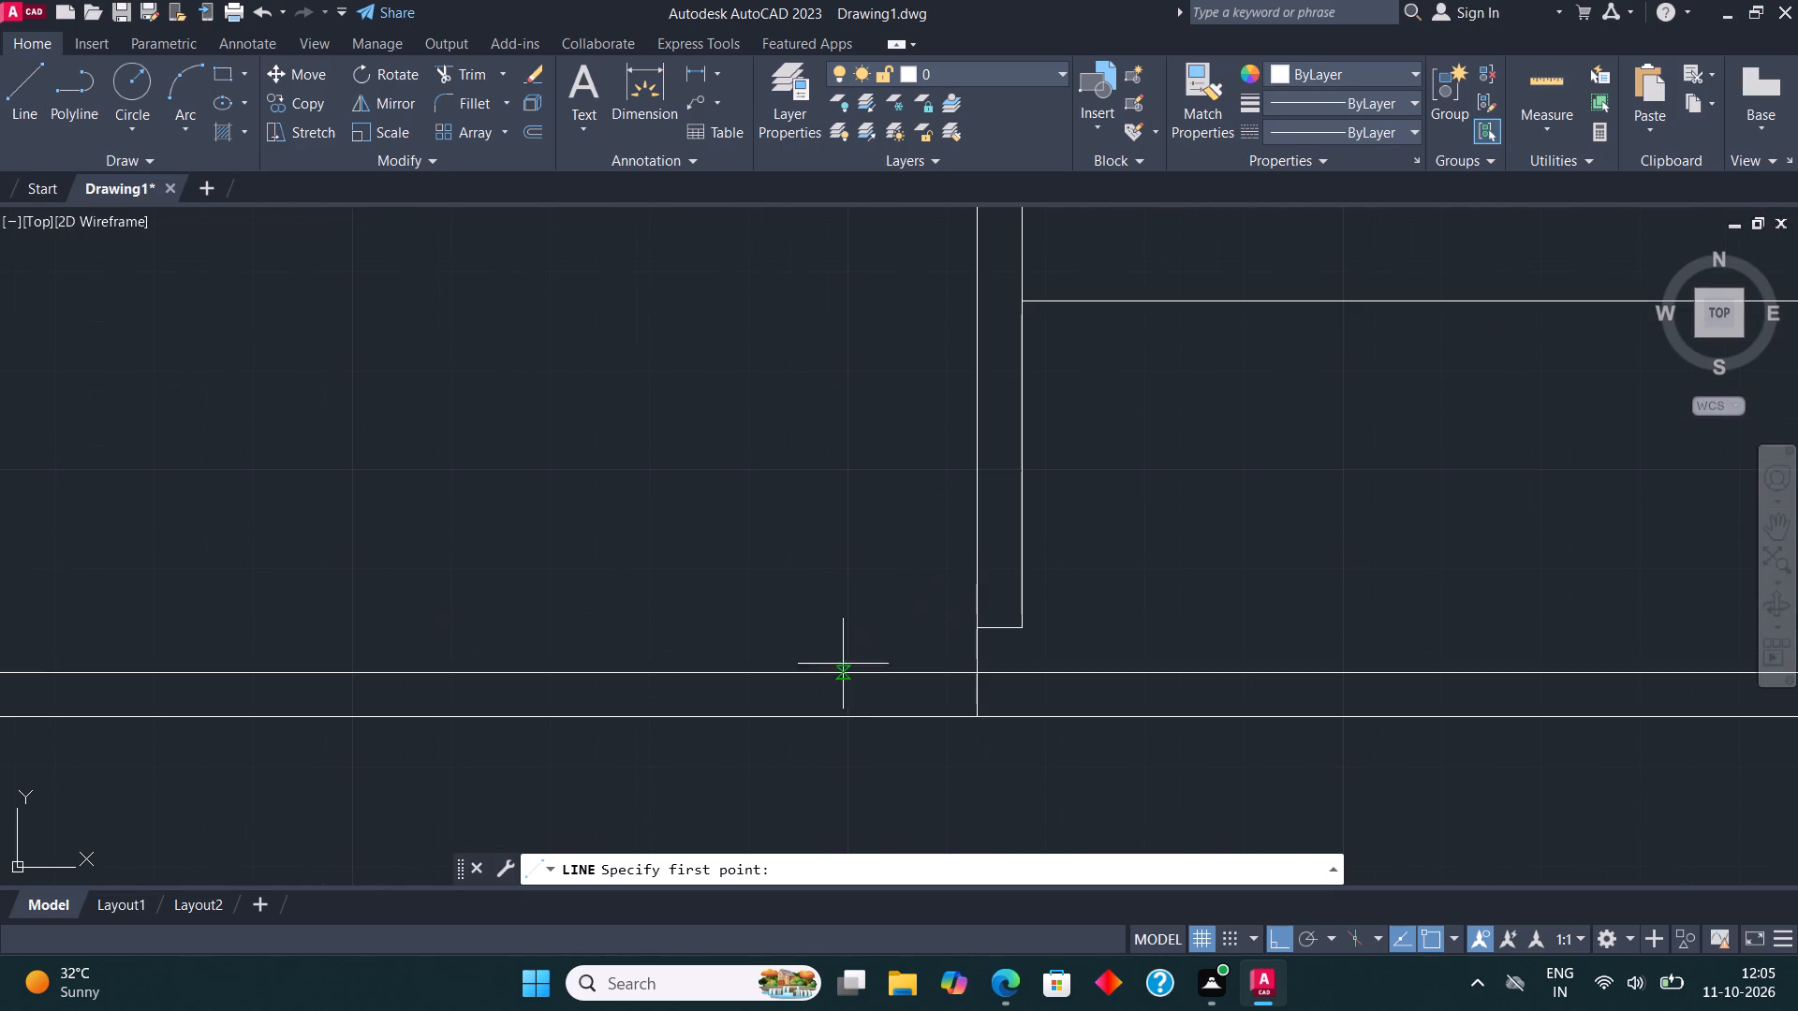
pyautogui.click(859, 676)
pyautogui.click(862, 719)
pyautogui.press('Escape')
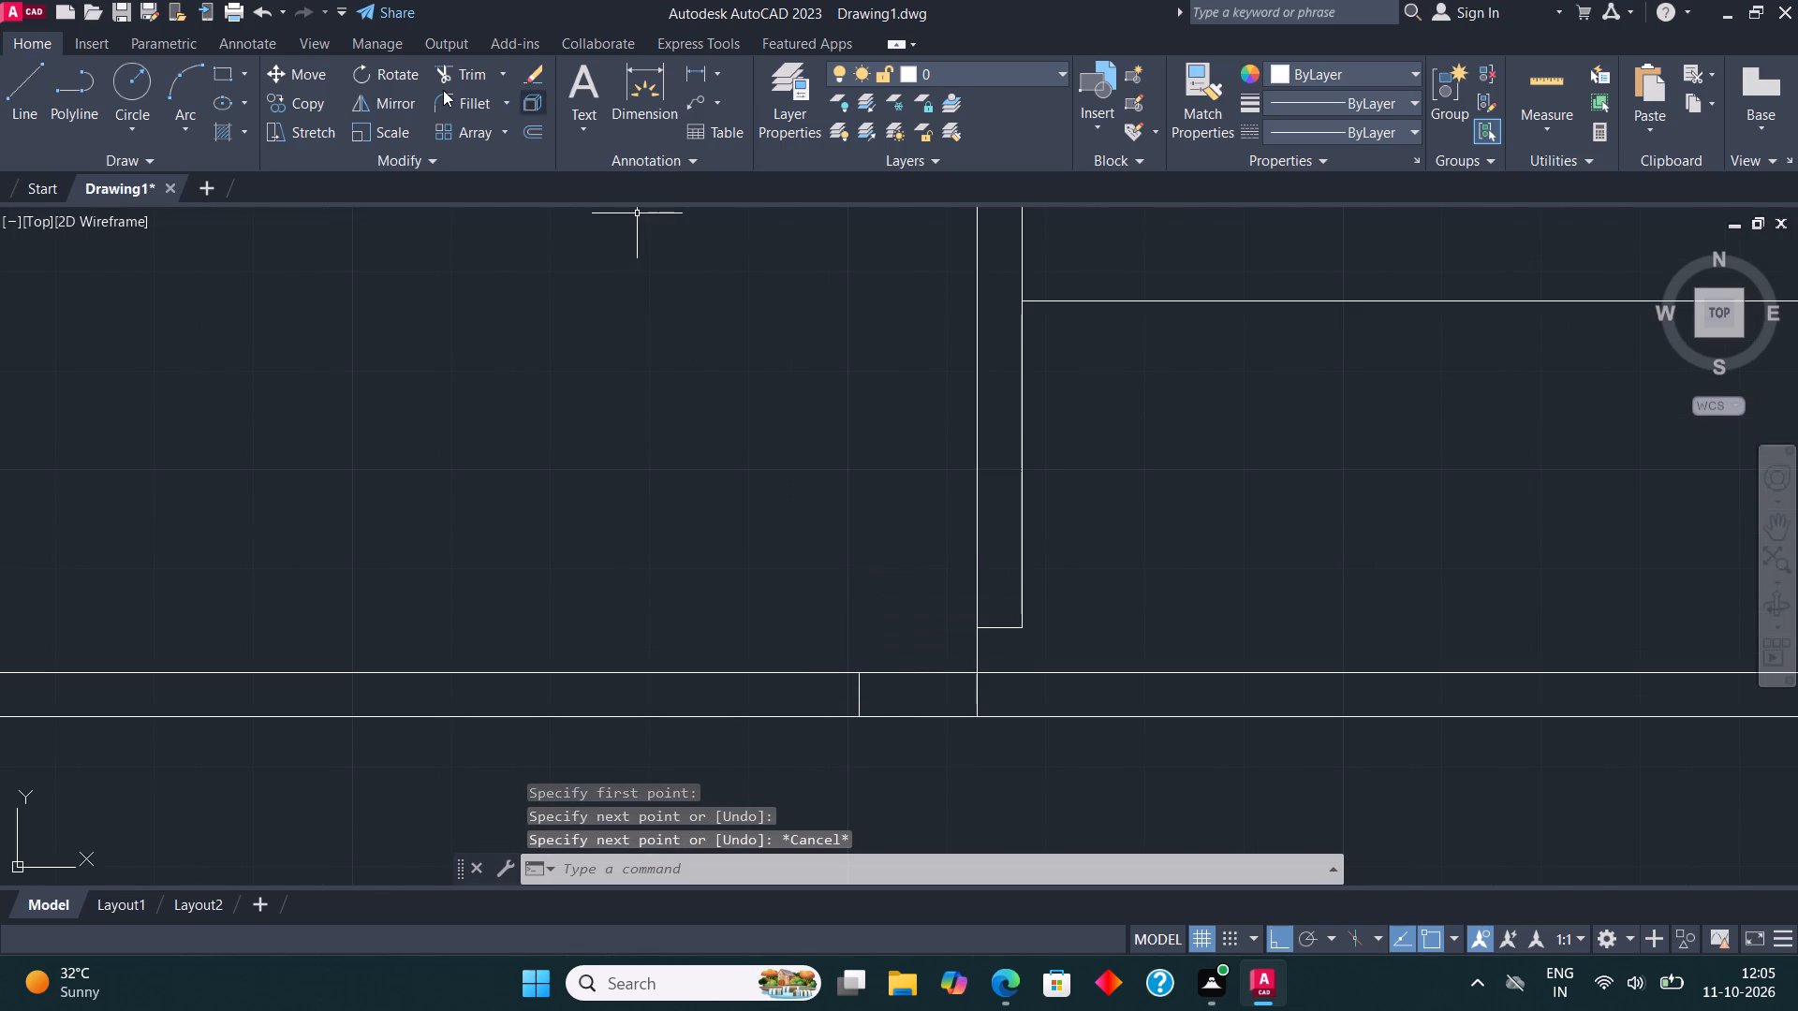
# Trim both bottom wall lines left of the short line beside the partition, plus the partition line's segment inside the bottom wall.
pyautogui.click(439, 81)
pyautogui.click(449, 738)
pyautogui.click(485, 608)
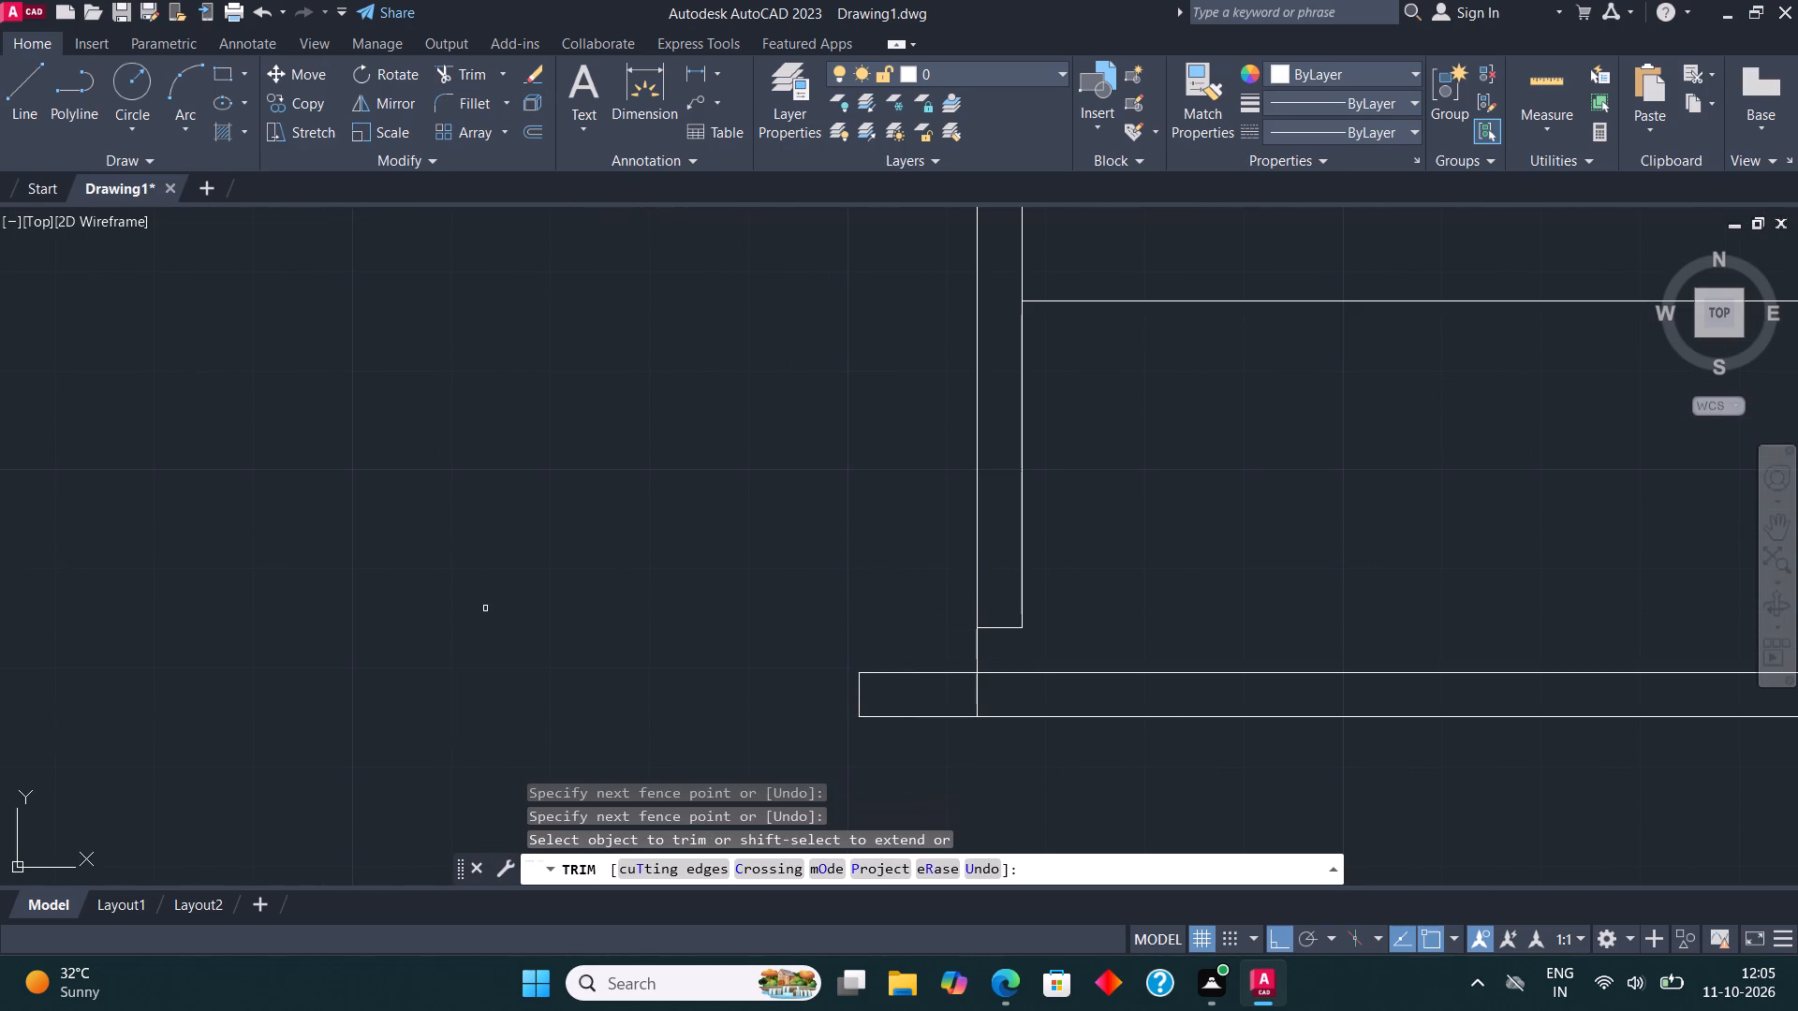
pyautogui.scroll(-1, 527, 561)
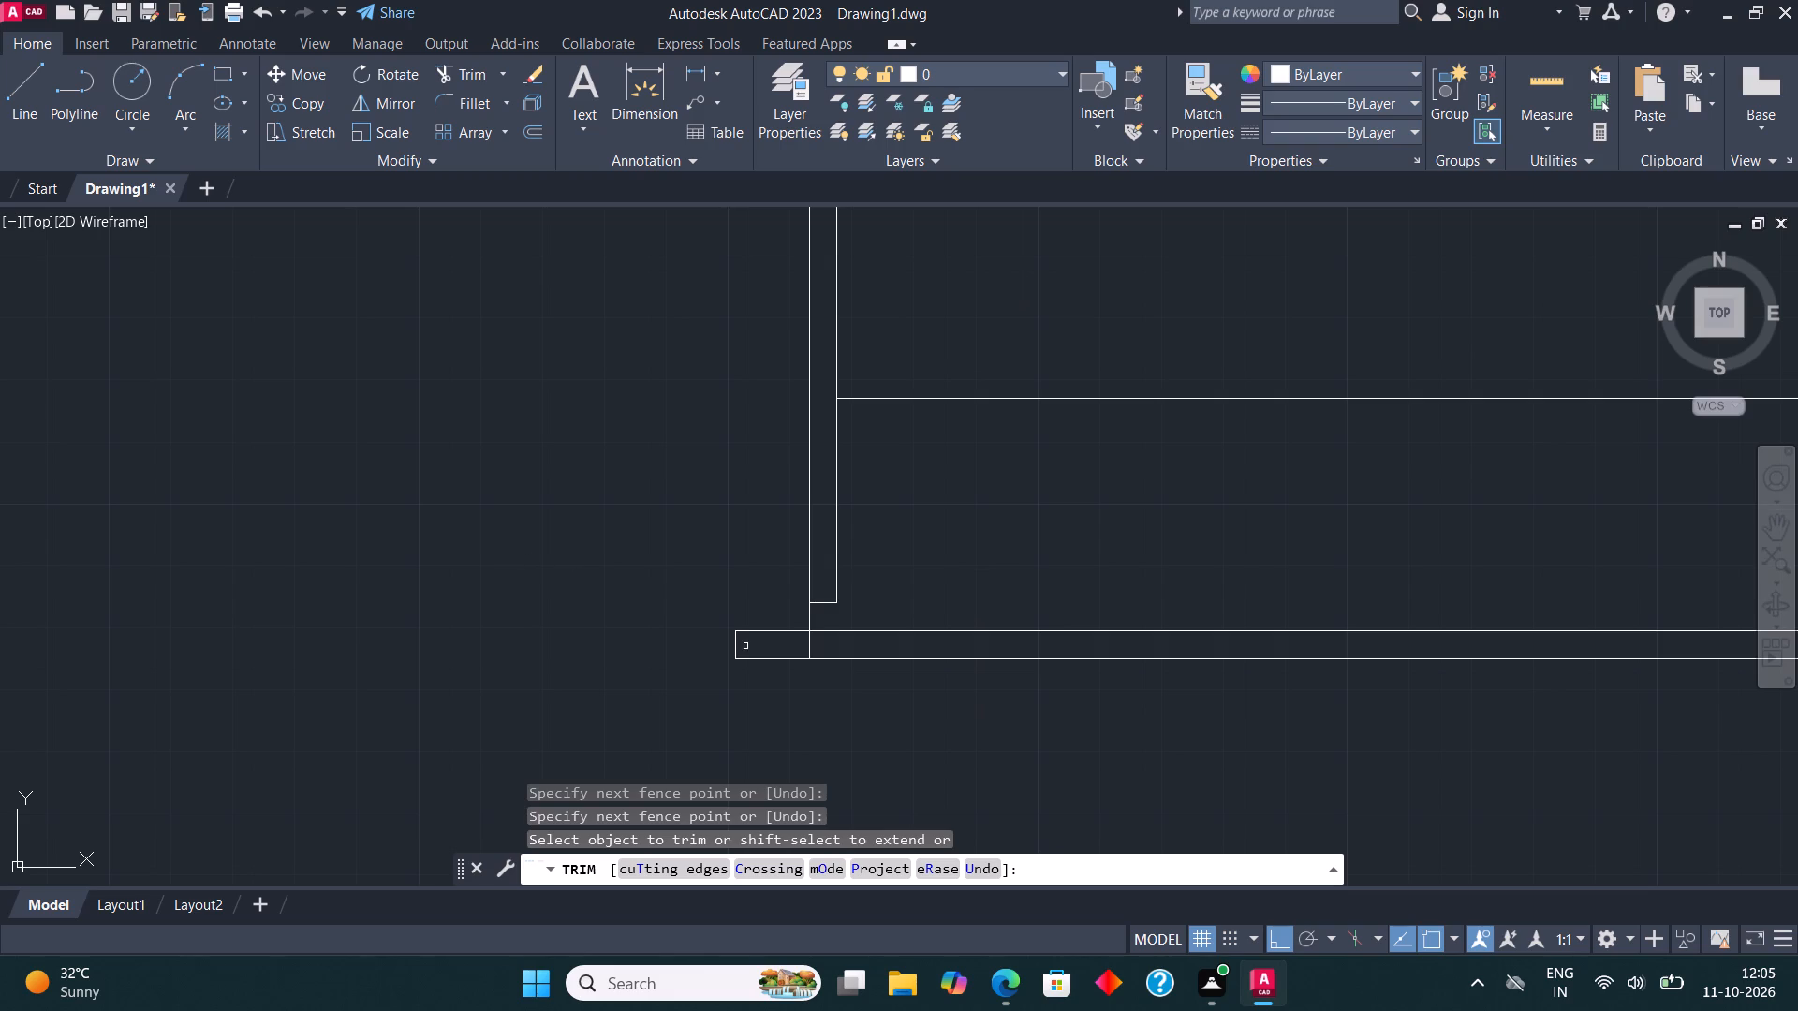
pyautogui.click(807, 651)
pyautogui.press('Escape')
# Draw the outer and inner bottom wall lines from the left wall's lower ends to the detached short line beside the corner.
pyautogui.scroll(-2, 665, 621)
pyautogui.moveTo(641, 599); pyautogui.dragTo(705, 608, button='middle')
pyautogui.scroll(2, 347, 675)
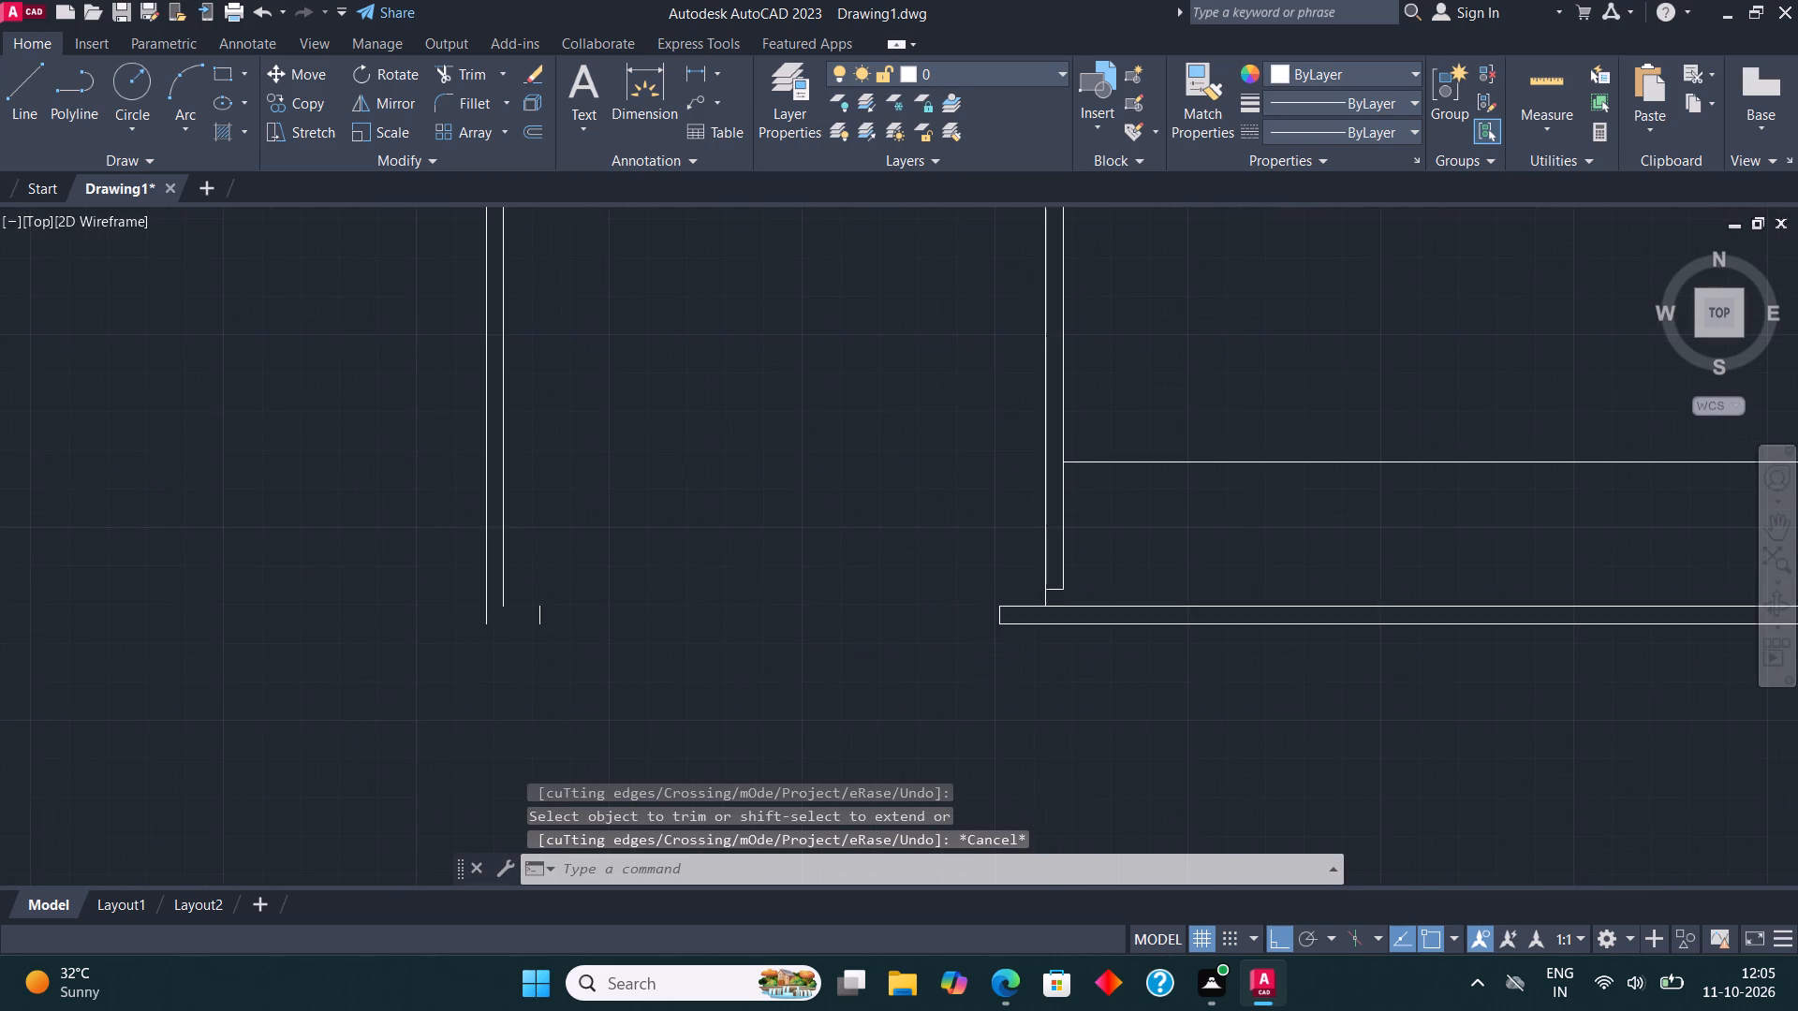
pyautogui.scroll(-1, 347, 688)
pyautogui.scroll(1, 550, 672)
pyautogui.click(12, 77)
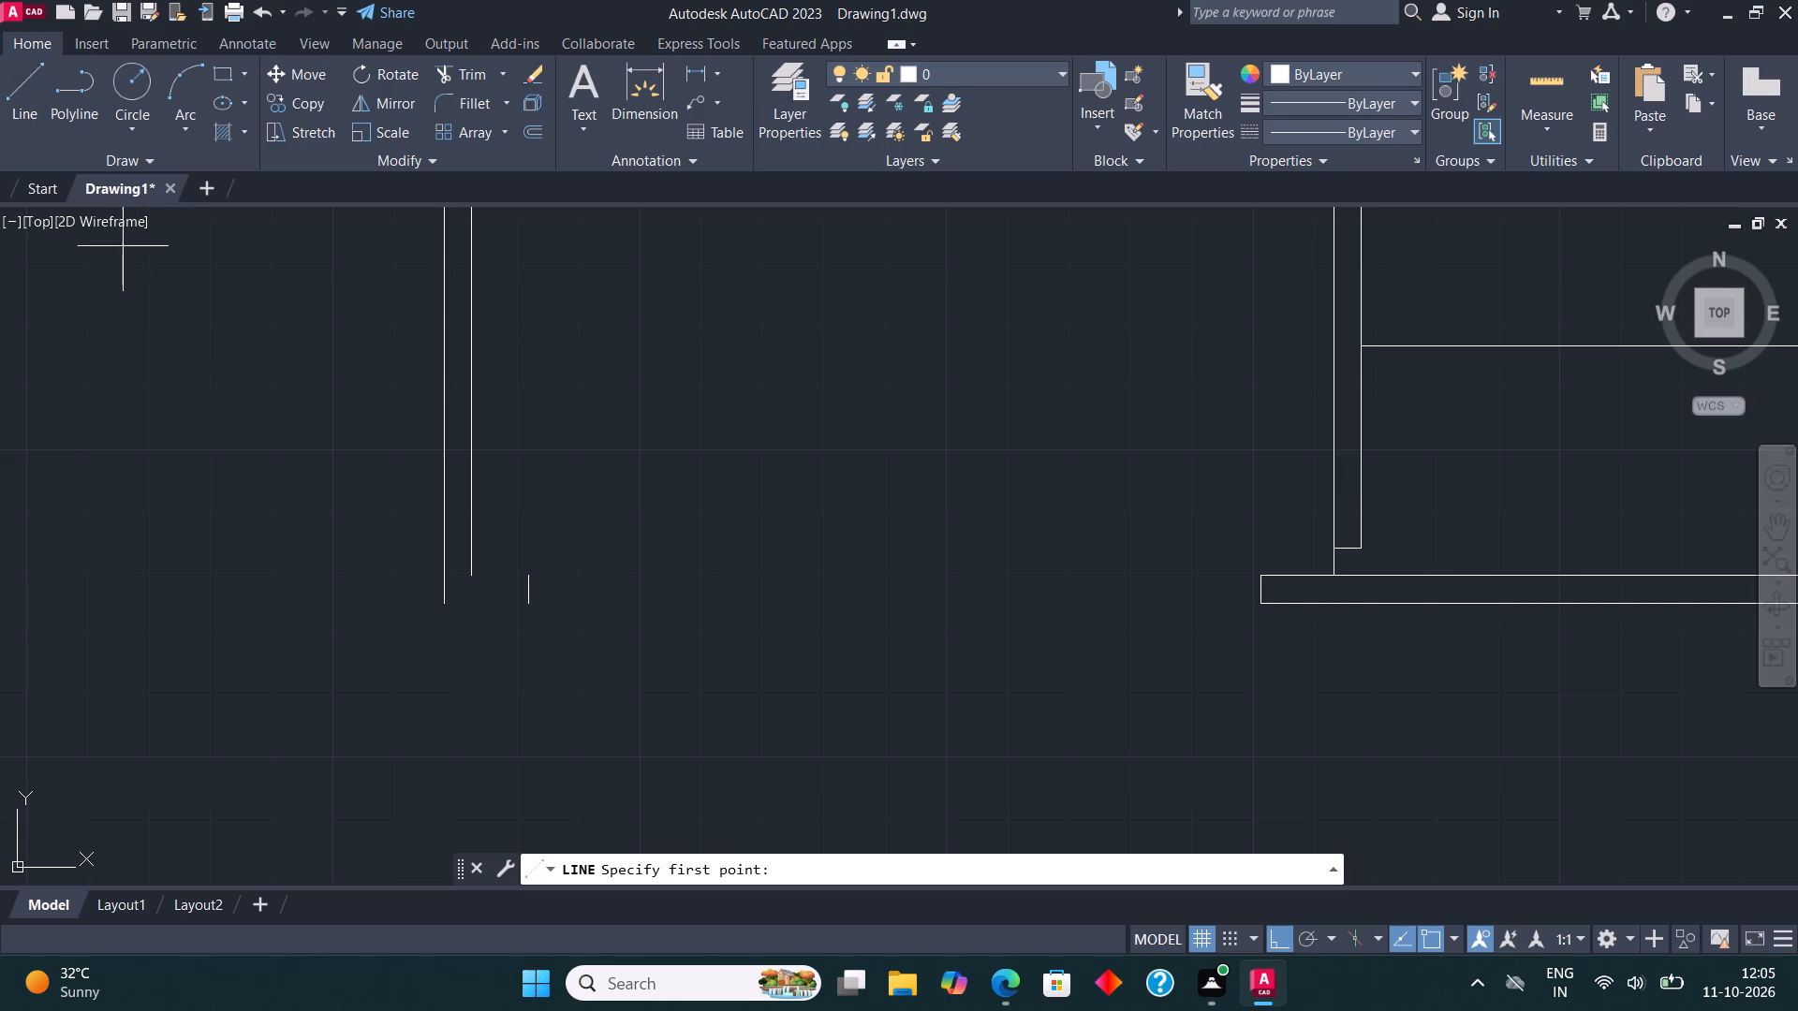
pyautogui.click(446, 608)
pyautogui.click(524, 602)
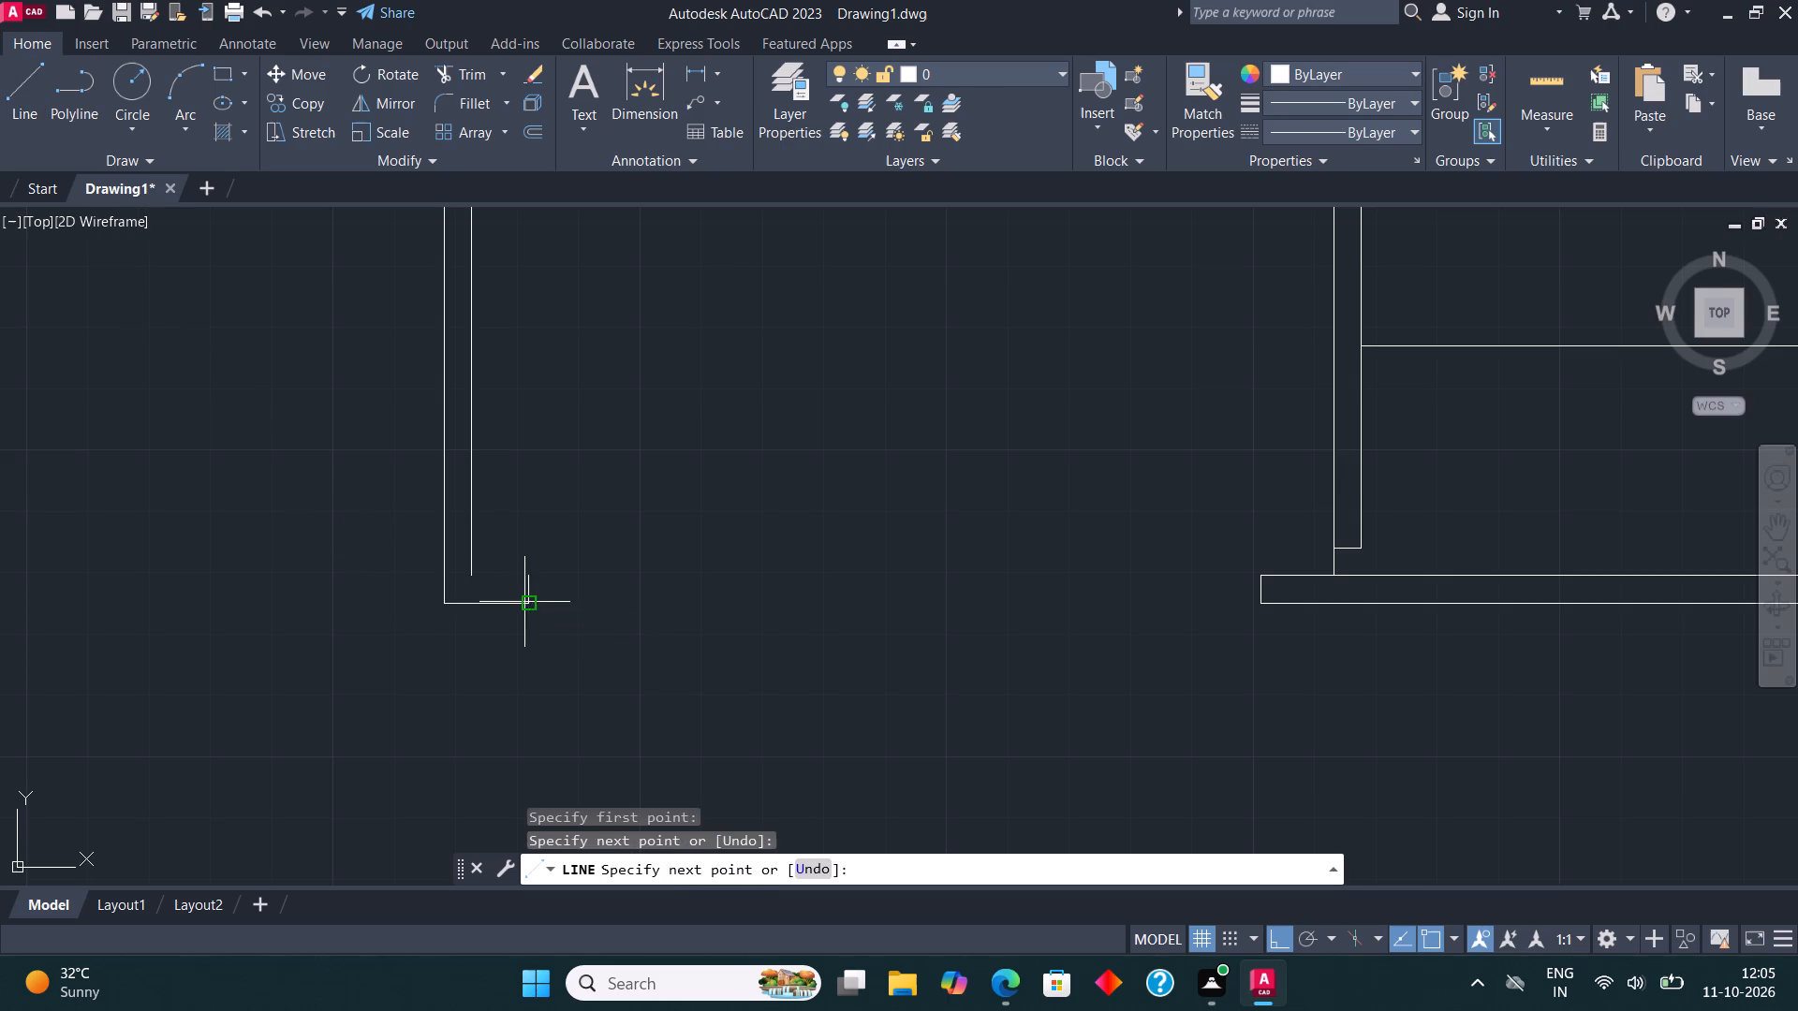
pyautogui.press('Escape')
pyautogui.click(21, 71)
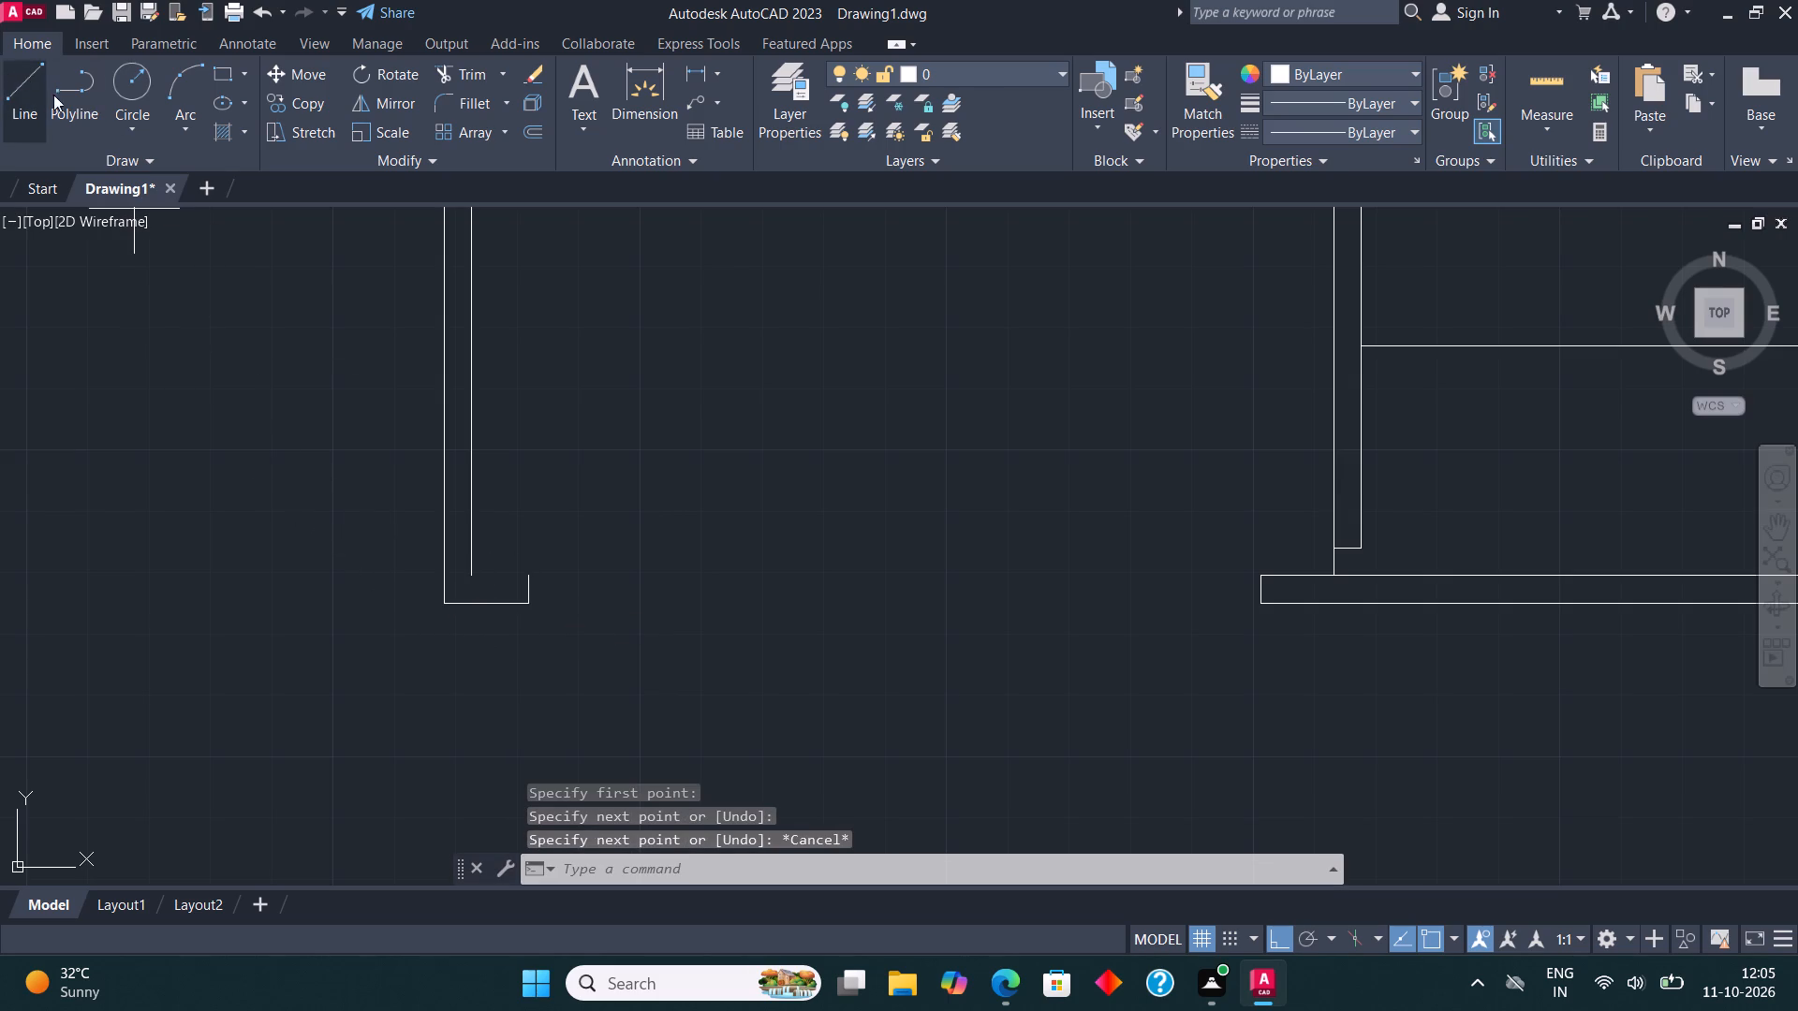
pyautogui.click(475, 579)
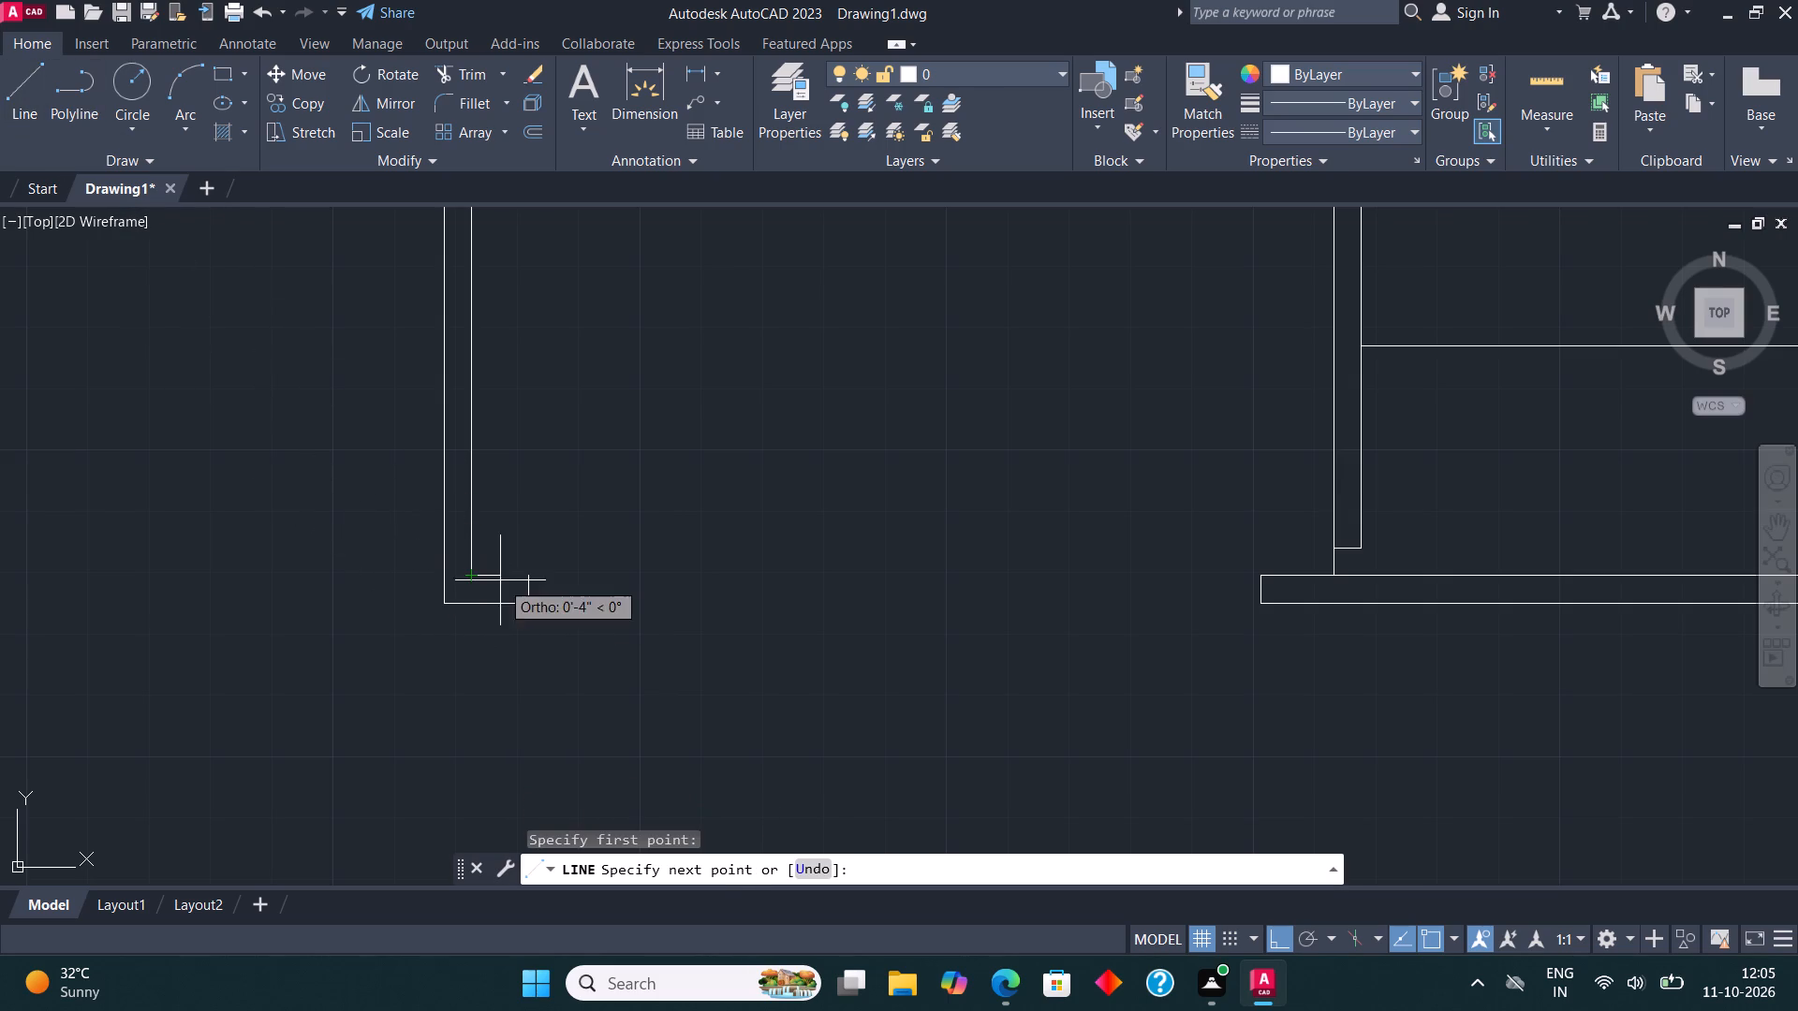
pyautogui.click(523, 580)
pyautogui.press('Escape')
# Draw two parallel horizontal lines from the middle room's lower right outer and inner corners to the right wall's inner face.
pyautogui.scroll(-3, 524, 518)
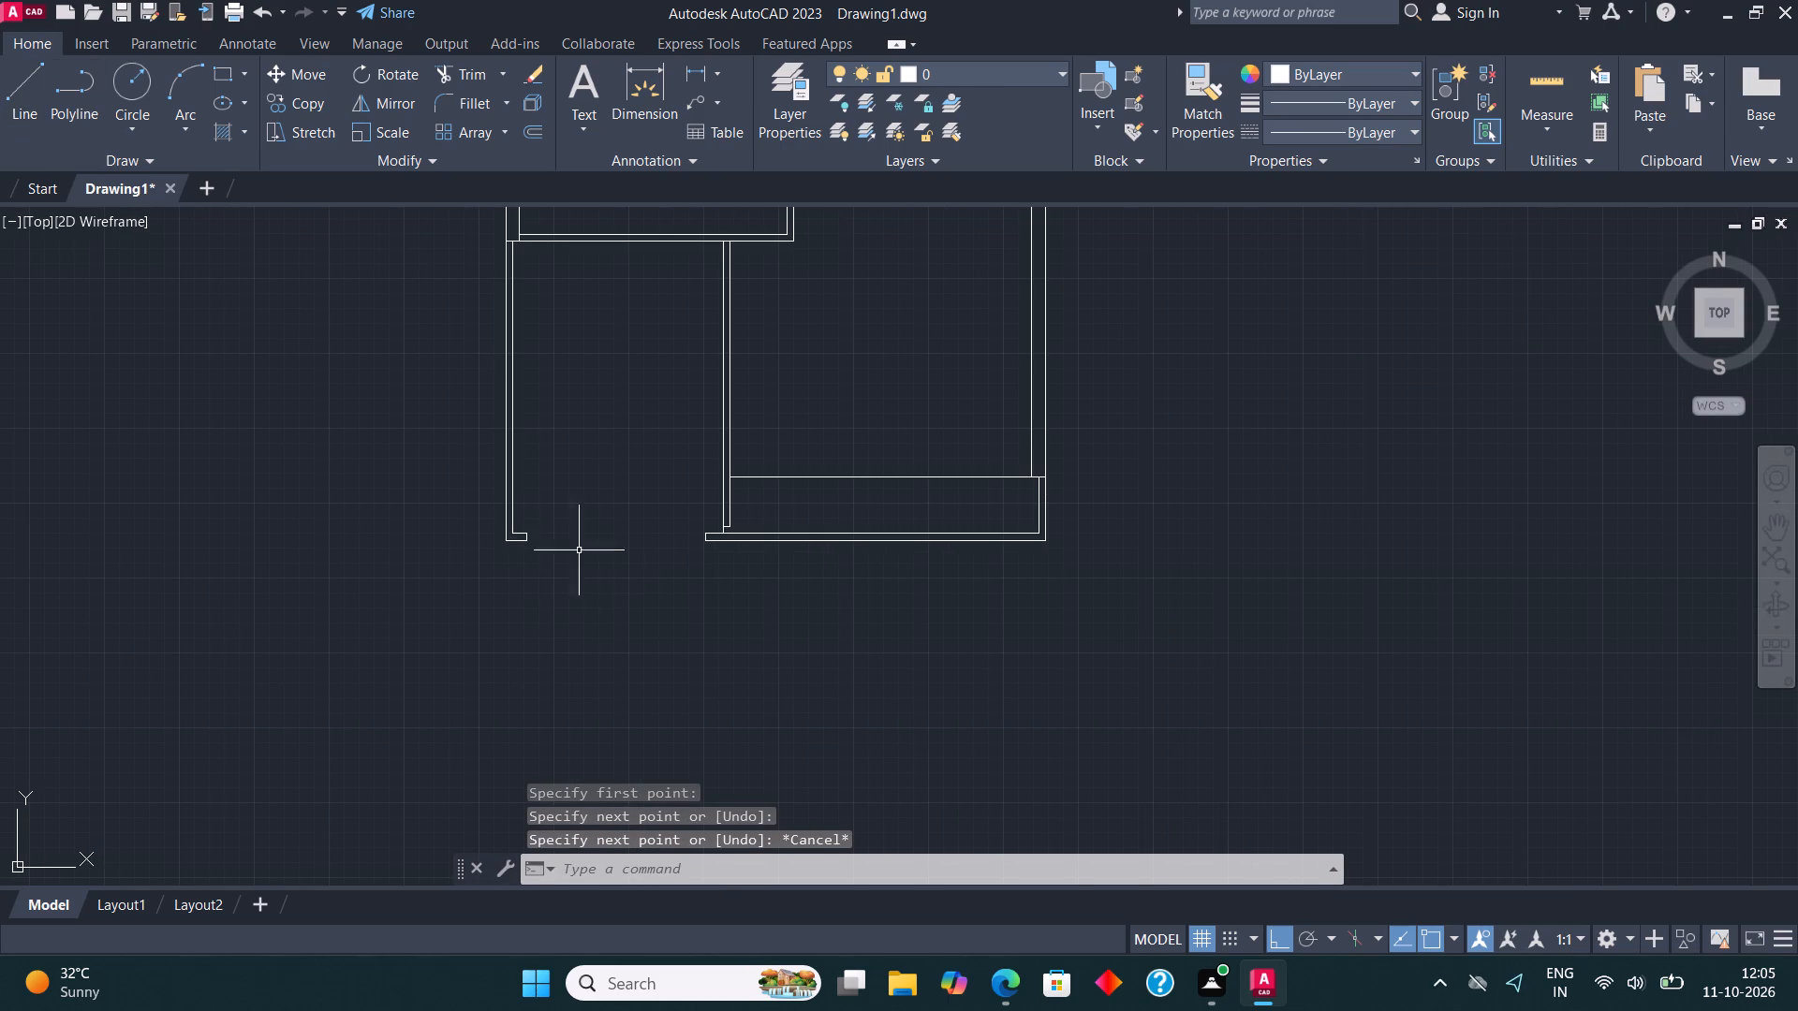
pyautogui.moveTo(528, 503); pyautogui.dragTo(484, 539, button='middle')
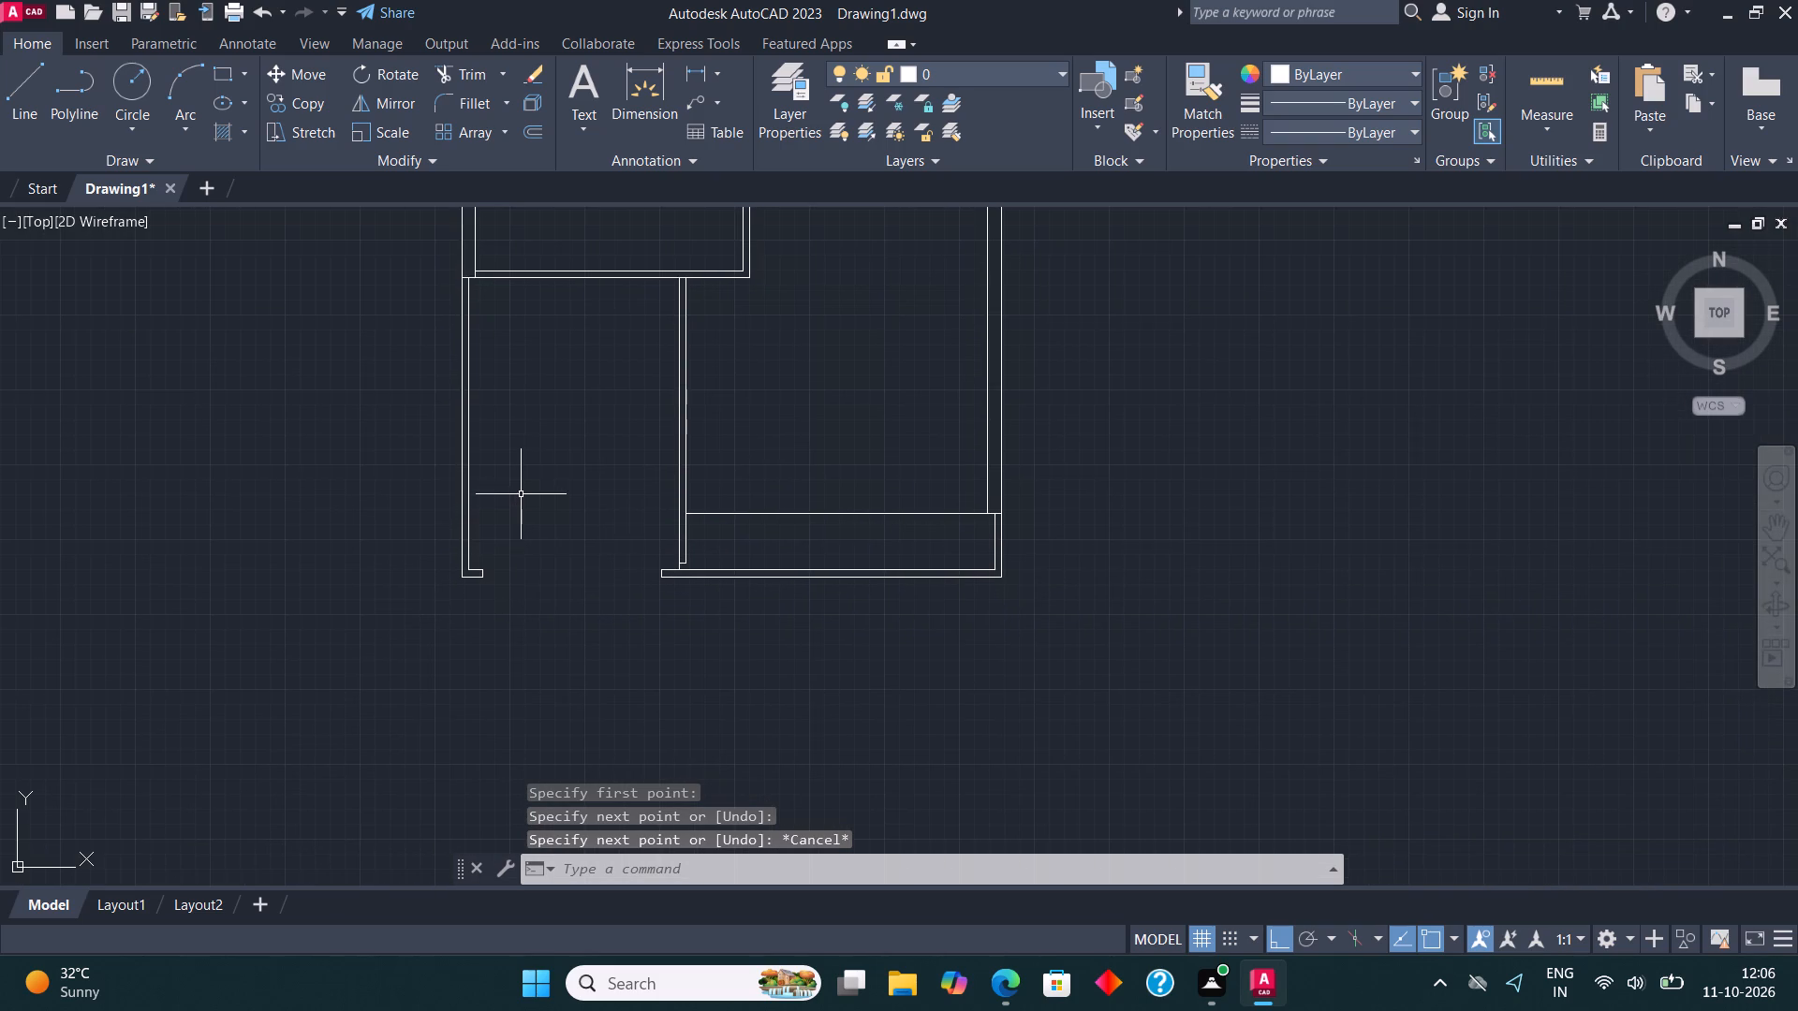
pyautogui.scroll(-1, 521, 494)
pyautogui.moveTo(532, 503); pyautogui.dragTo(544, 556, button='middle')
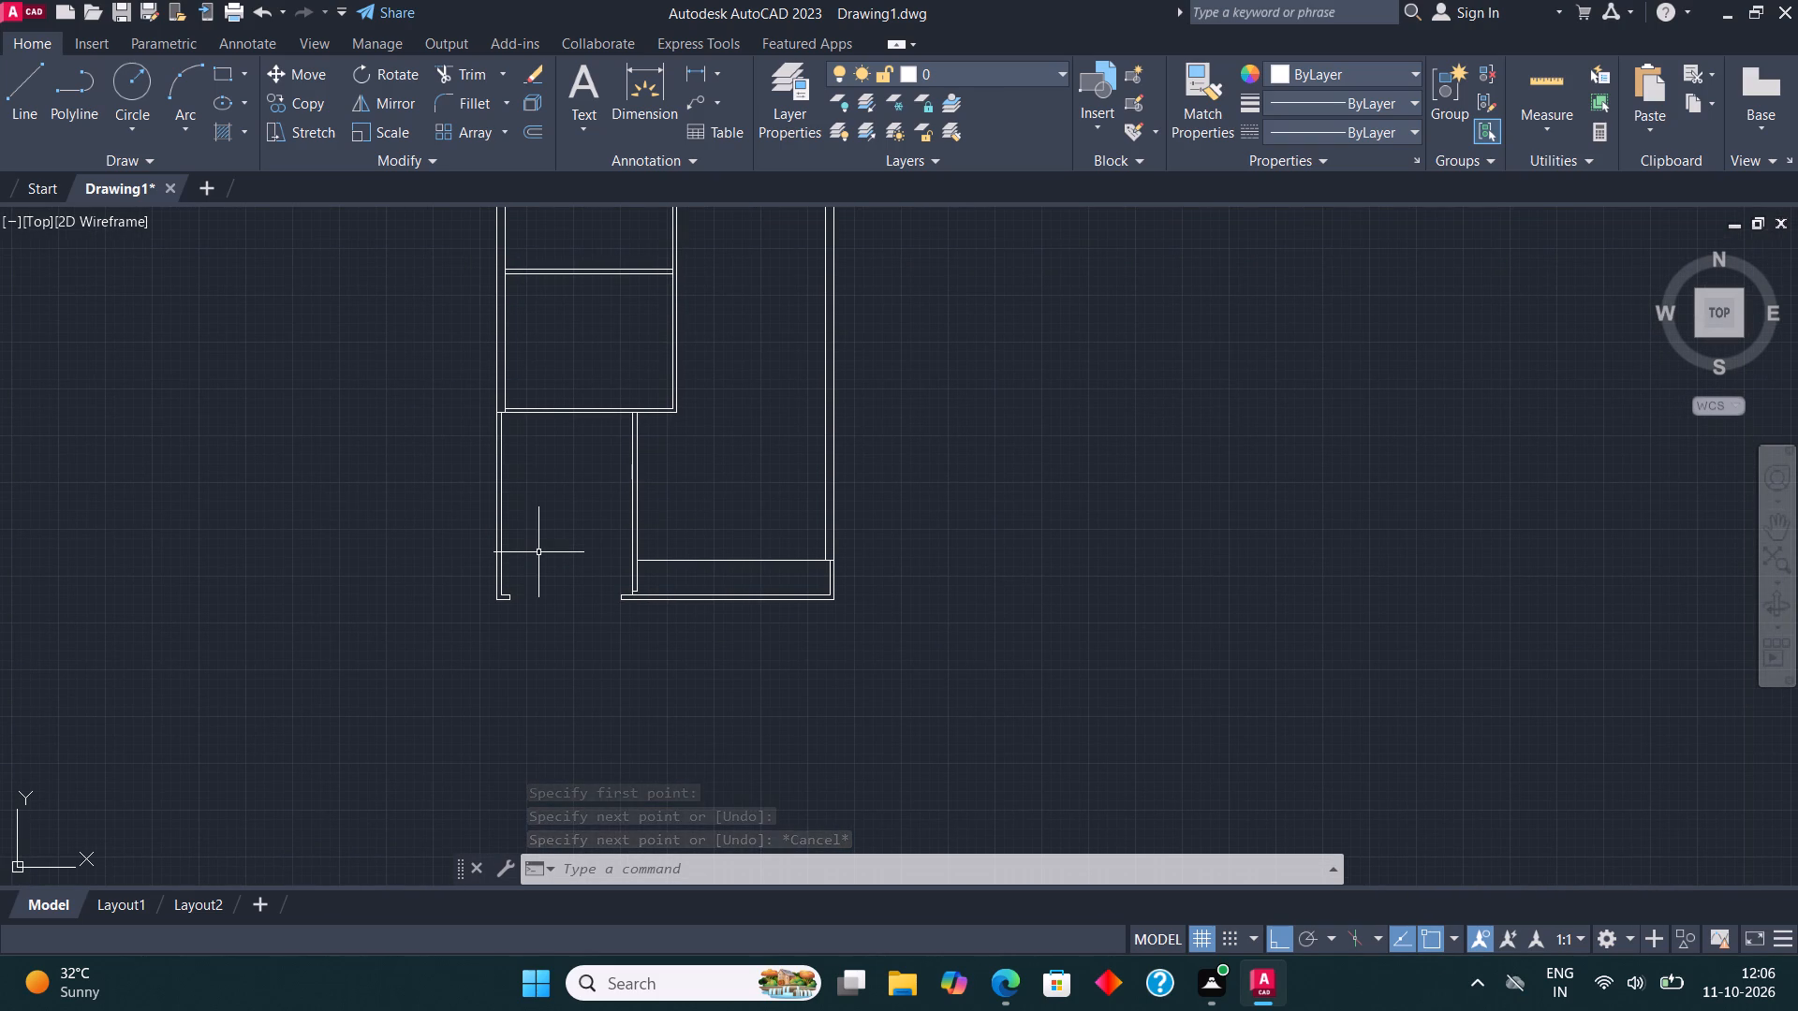
pyautogui.moveTo(824, 343); pyautogui.dragTo(830, 360, button='middle')
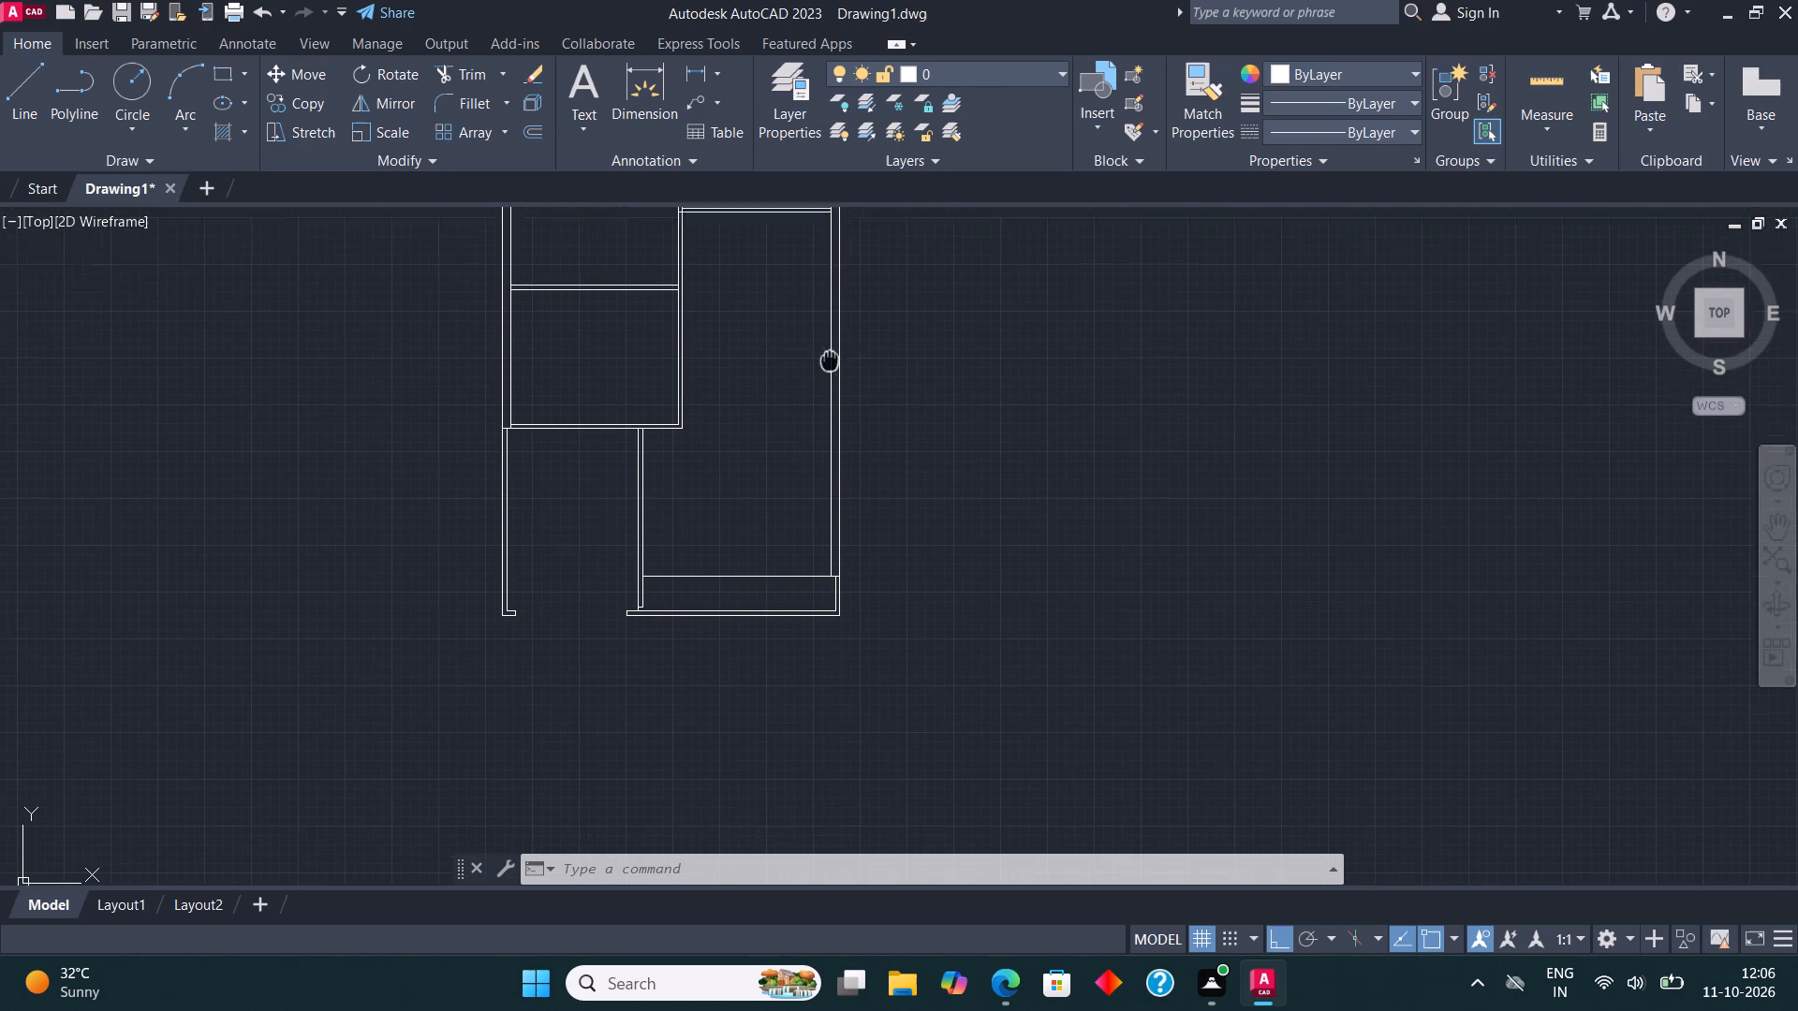
pyautogui.moveTo(830, 360); pyautogui.dragTo(800, 507, button='middle')
pyautogui.scroll(1, 593, 652)
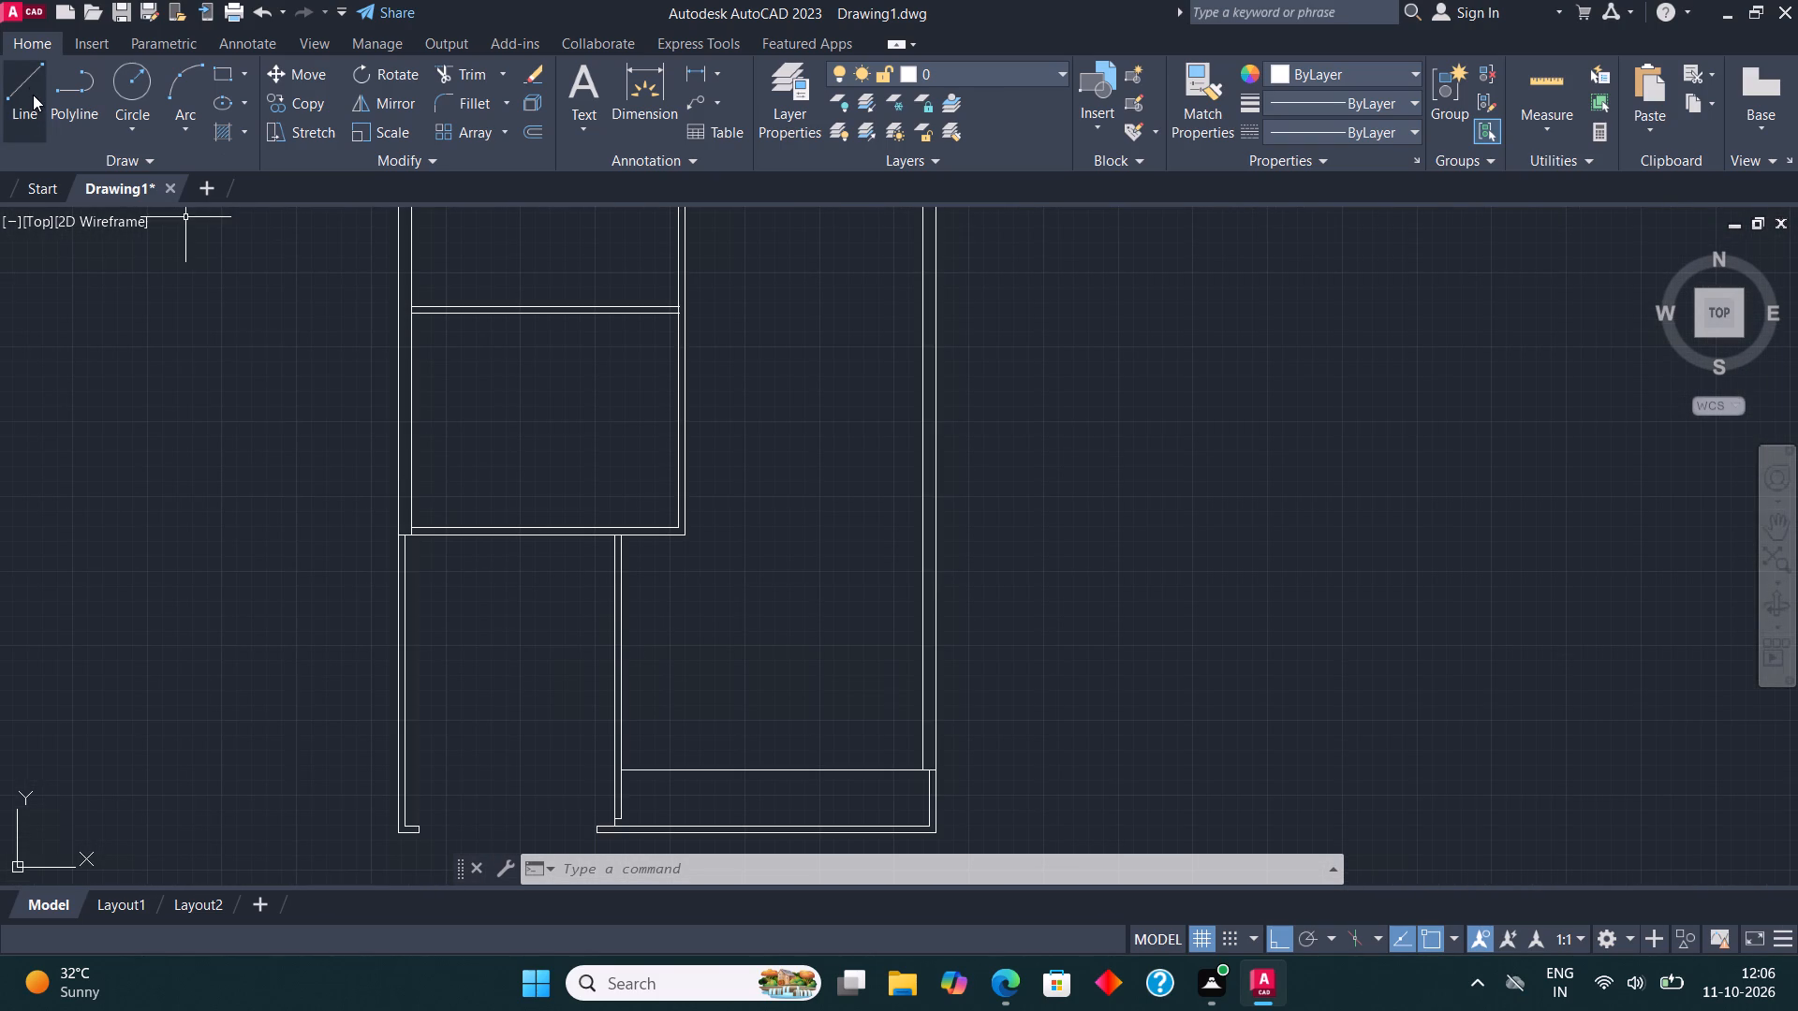
pyautogui.click(29, 87)
pyautogui.scroll(2, 726, 528)
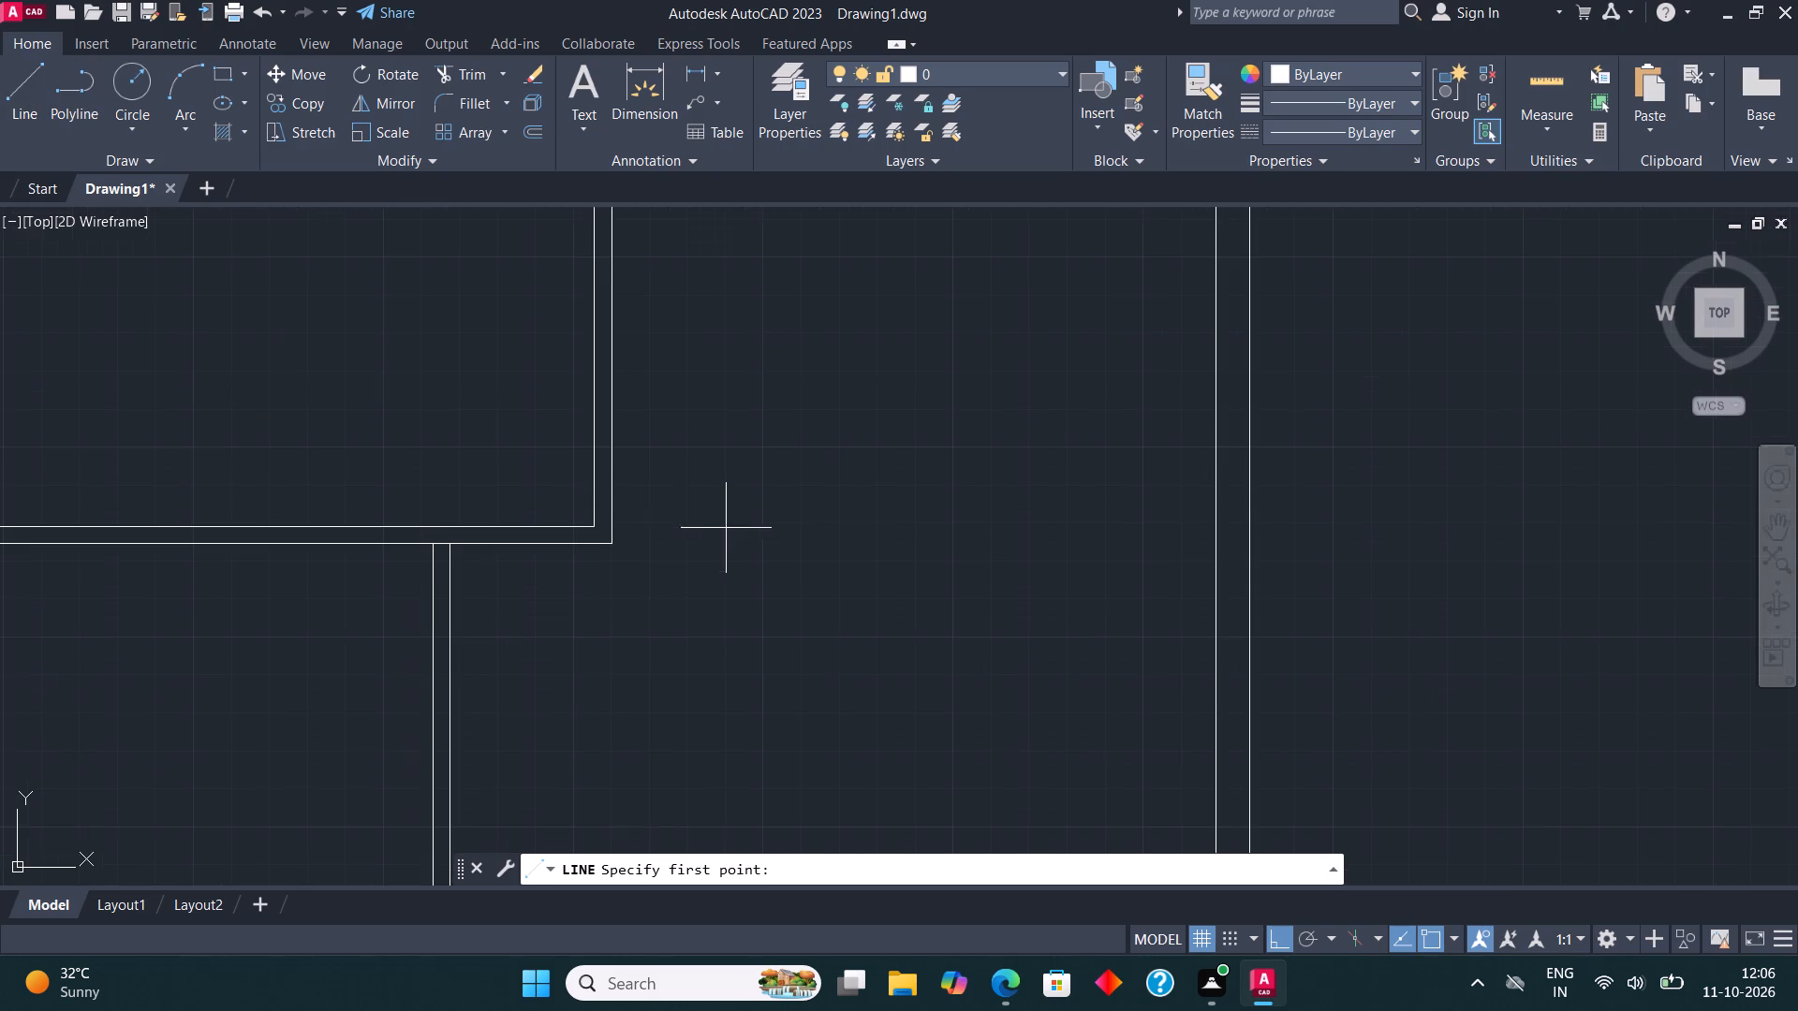
pyautogui.click(610, 549)
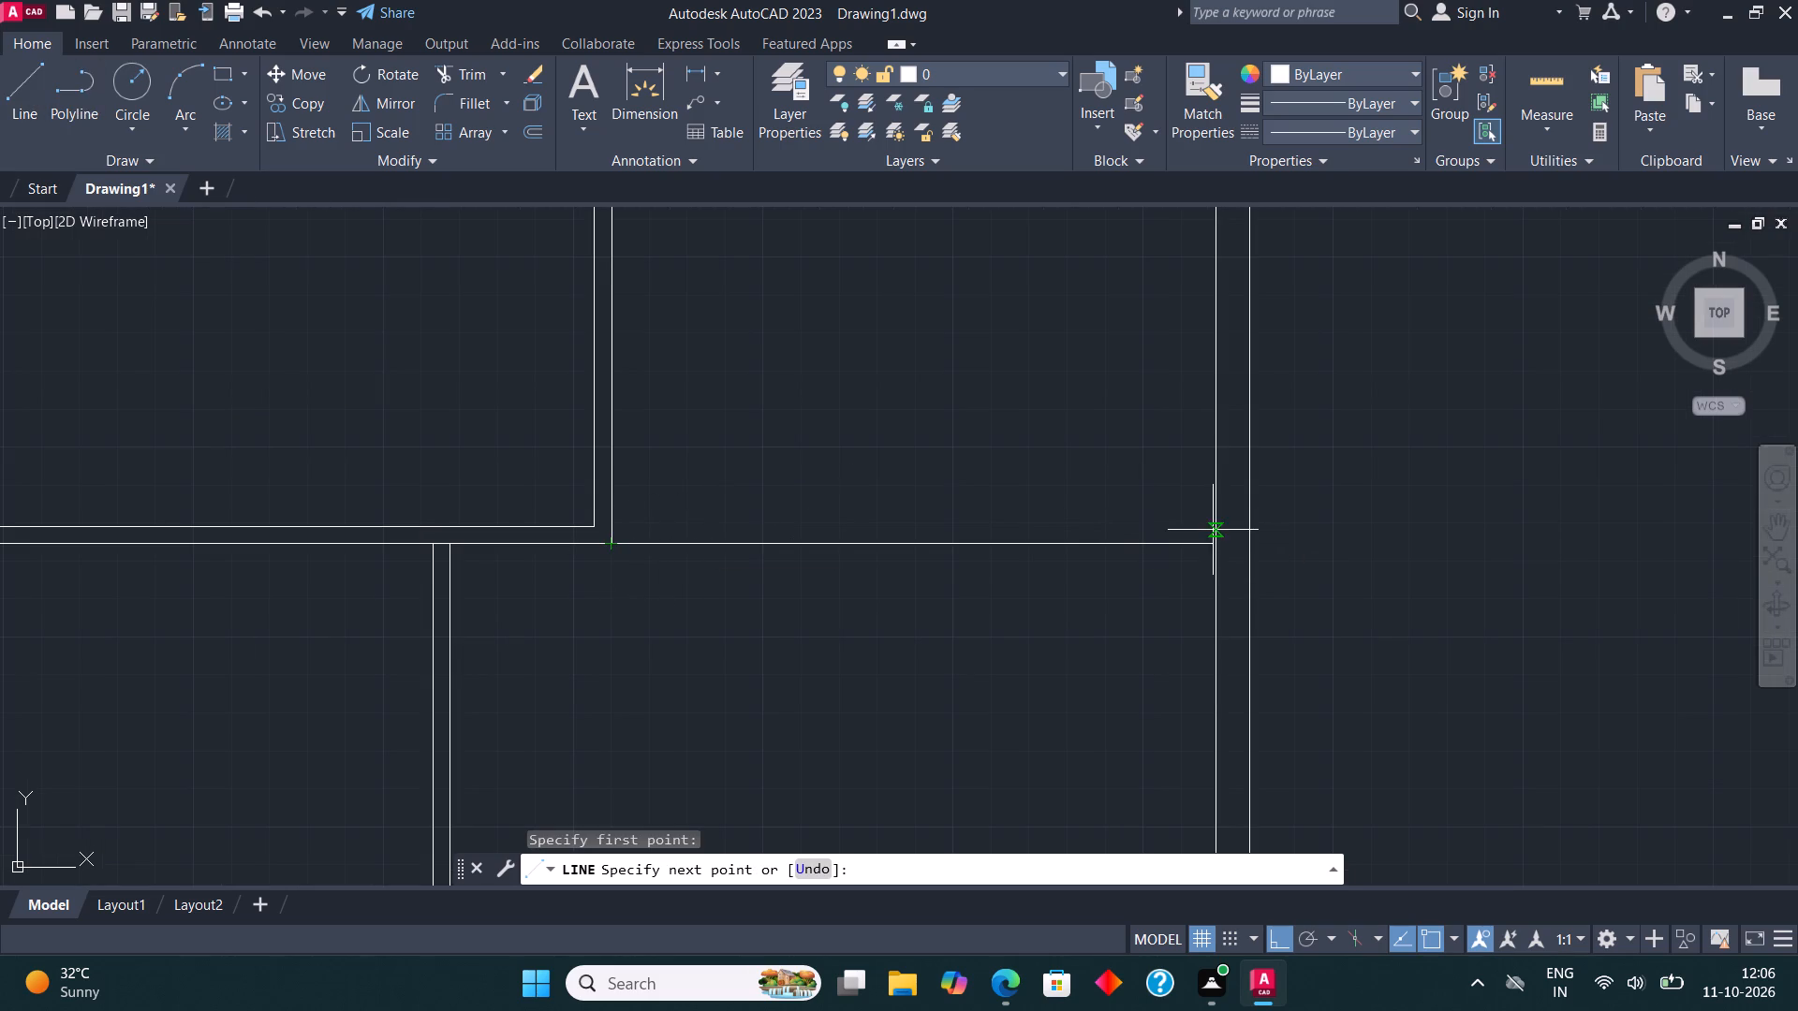
pyautogui.click(1211, 540)
pyautogui.click(23, 73)
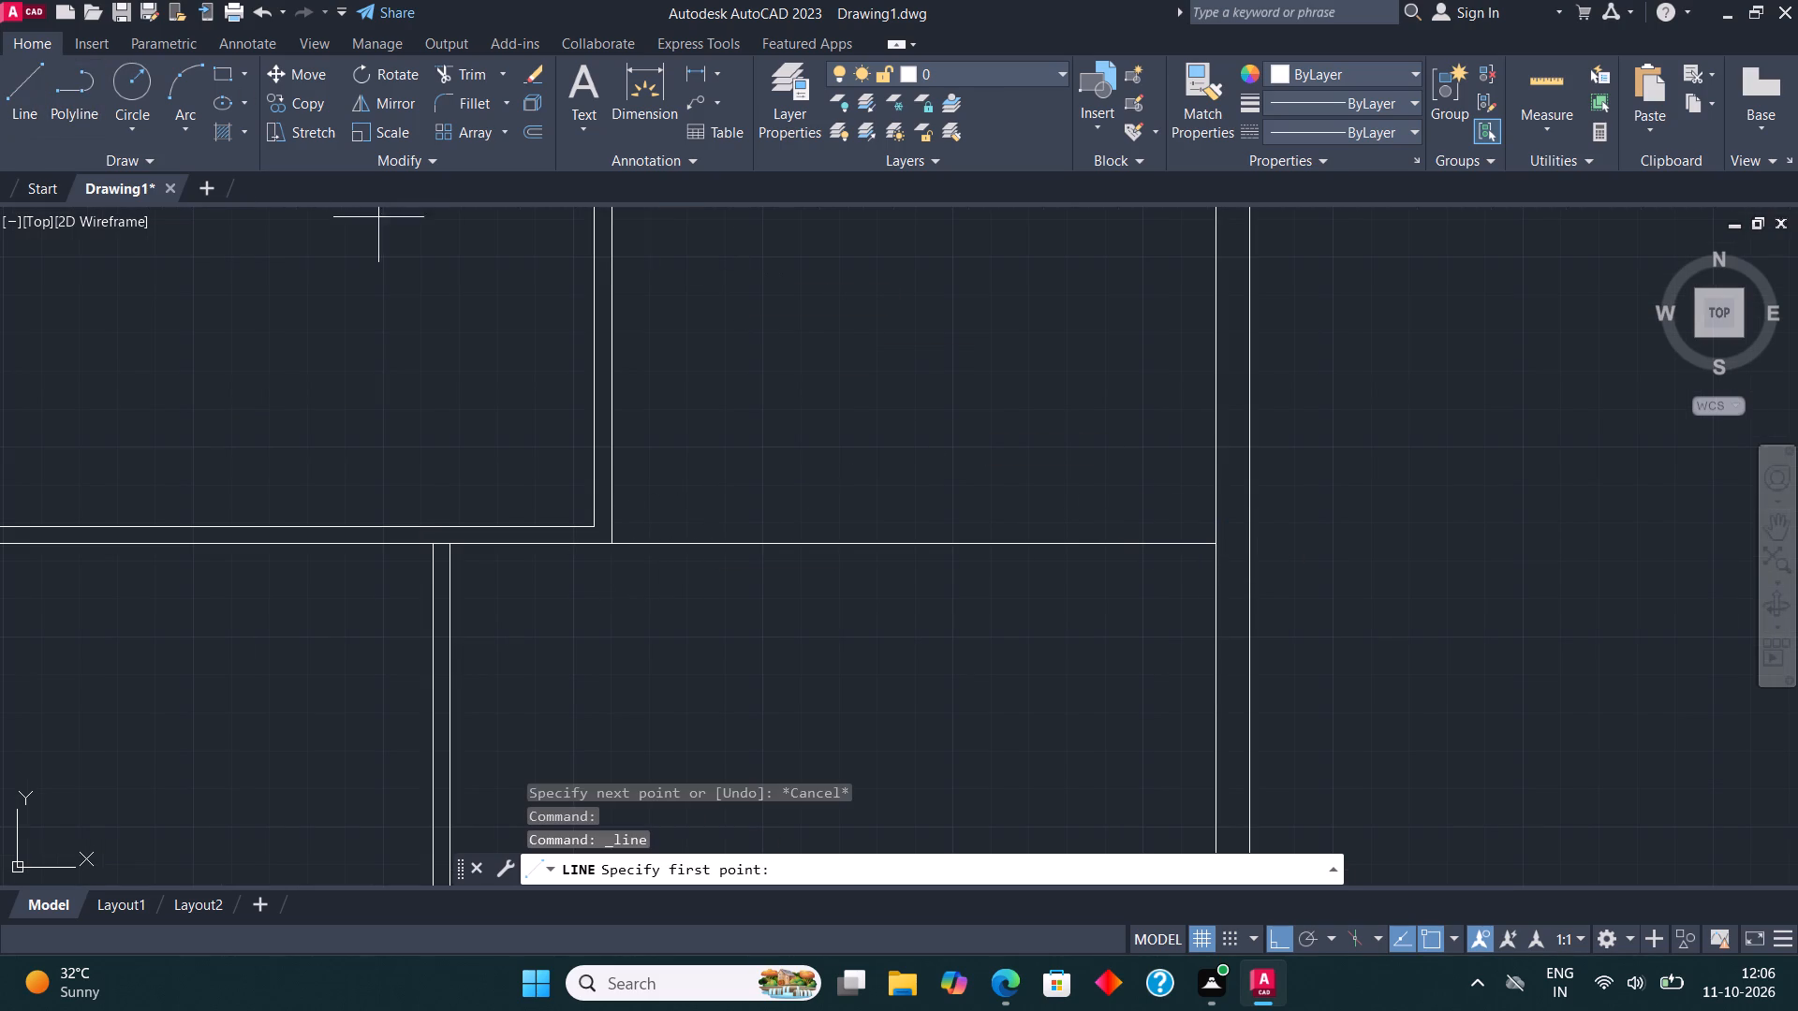
pyautogui.click(596, 520)
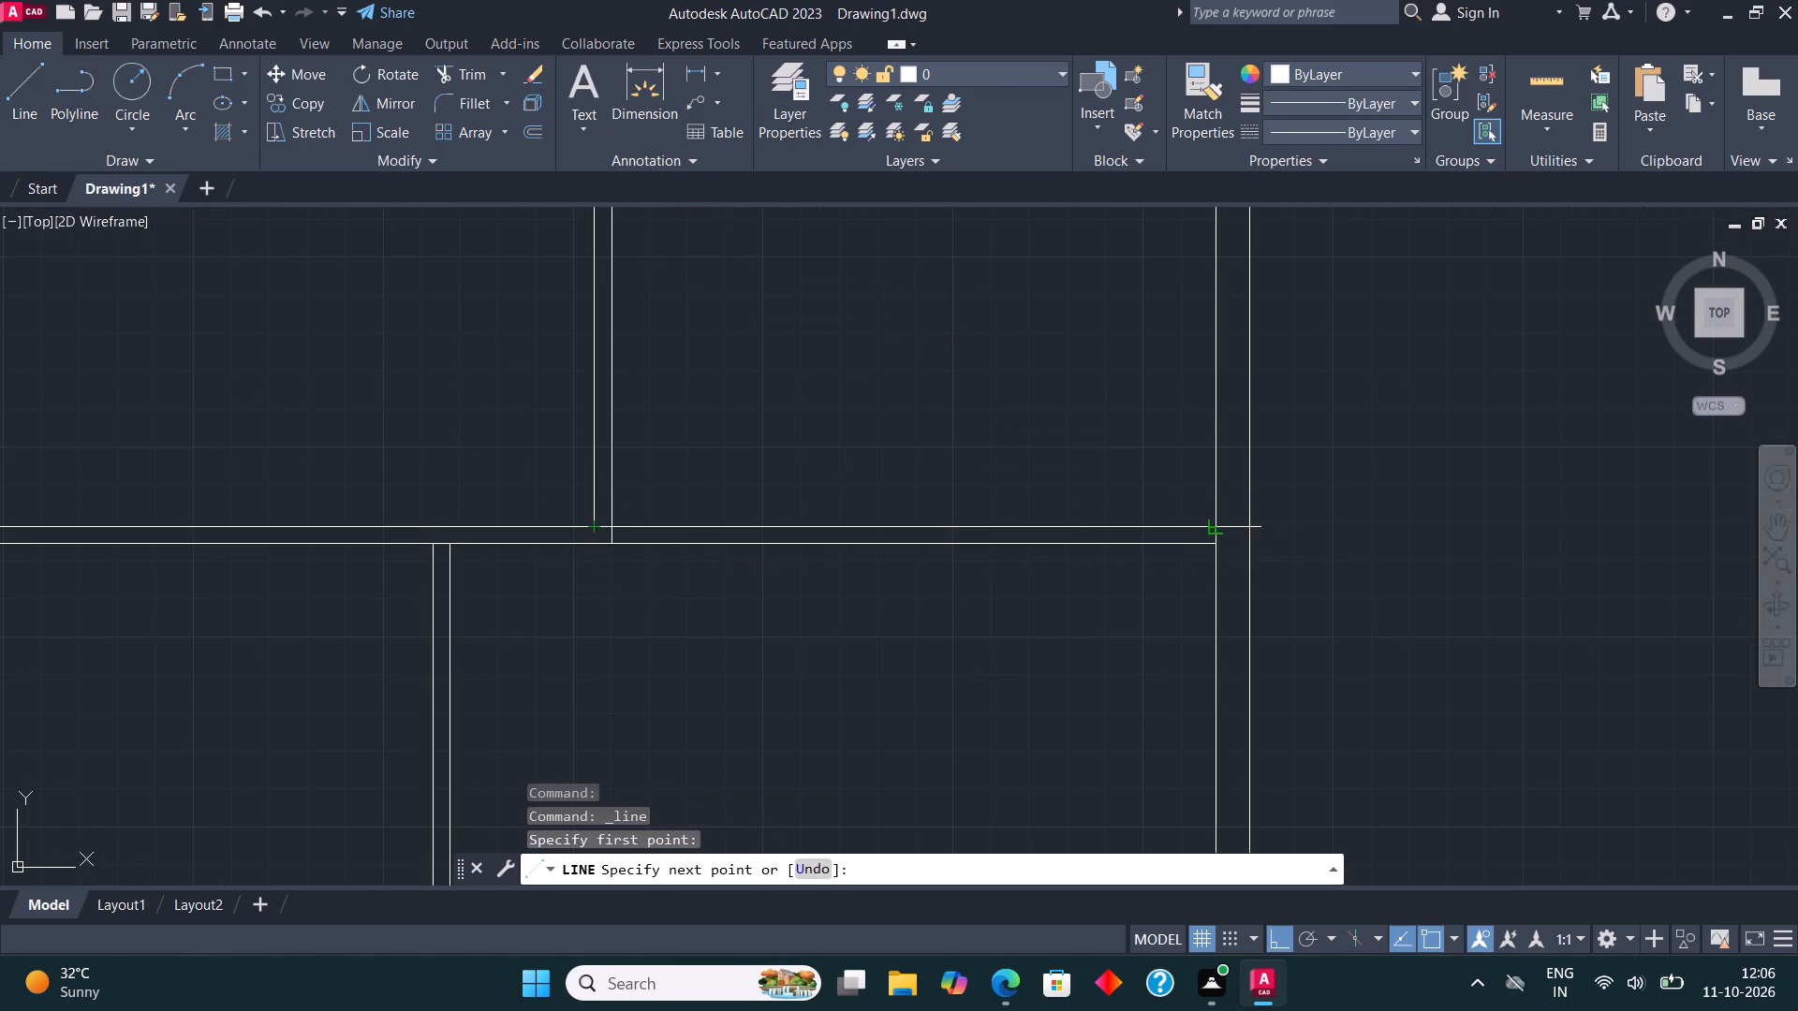
pyautogui.click(1222, 524)
pyautogui.press('Escape')
# Measure the vertical distance from the bottom wall's inner line to the horizontal line above it, right of the partition.
pyautogui.scroll(-2, 1063, 455)
pyautogui.moveTo(1048, 445); pyautogui.dragTo(939, 362, button='middle')
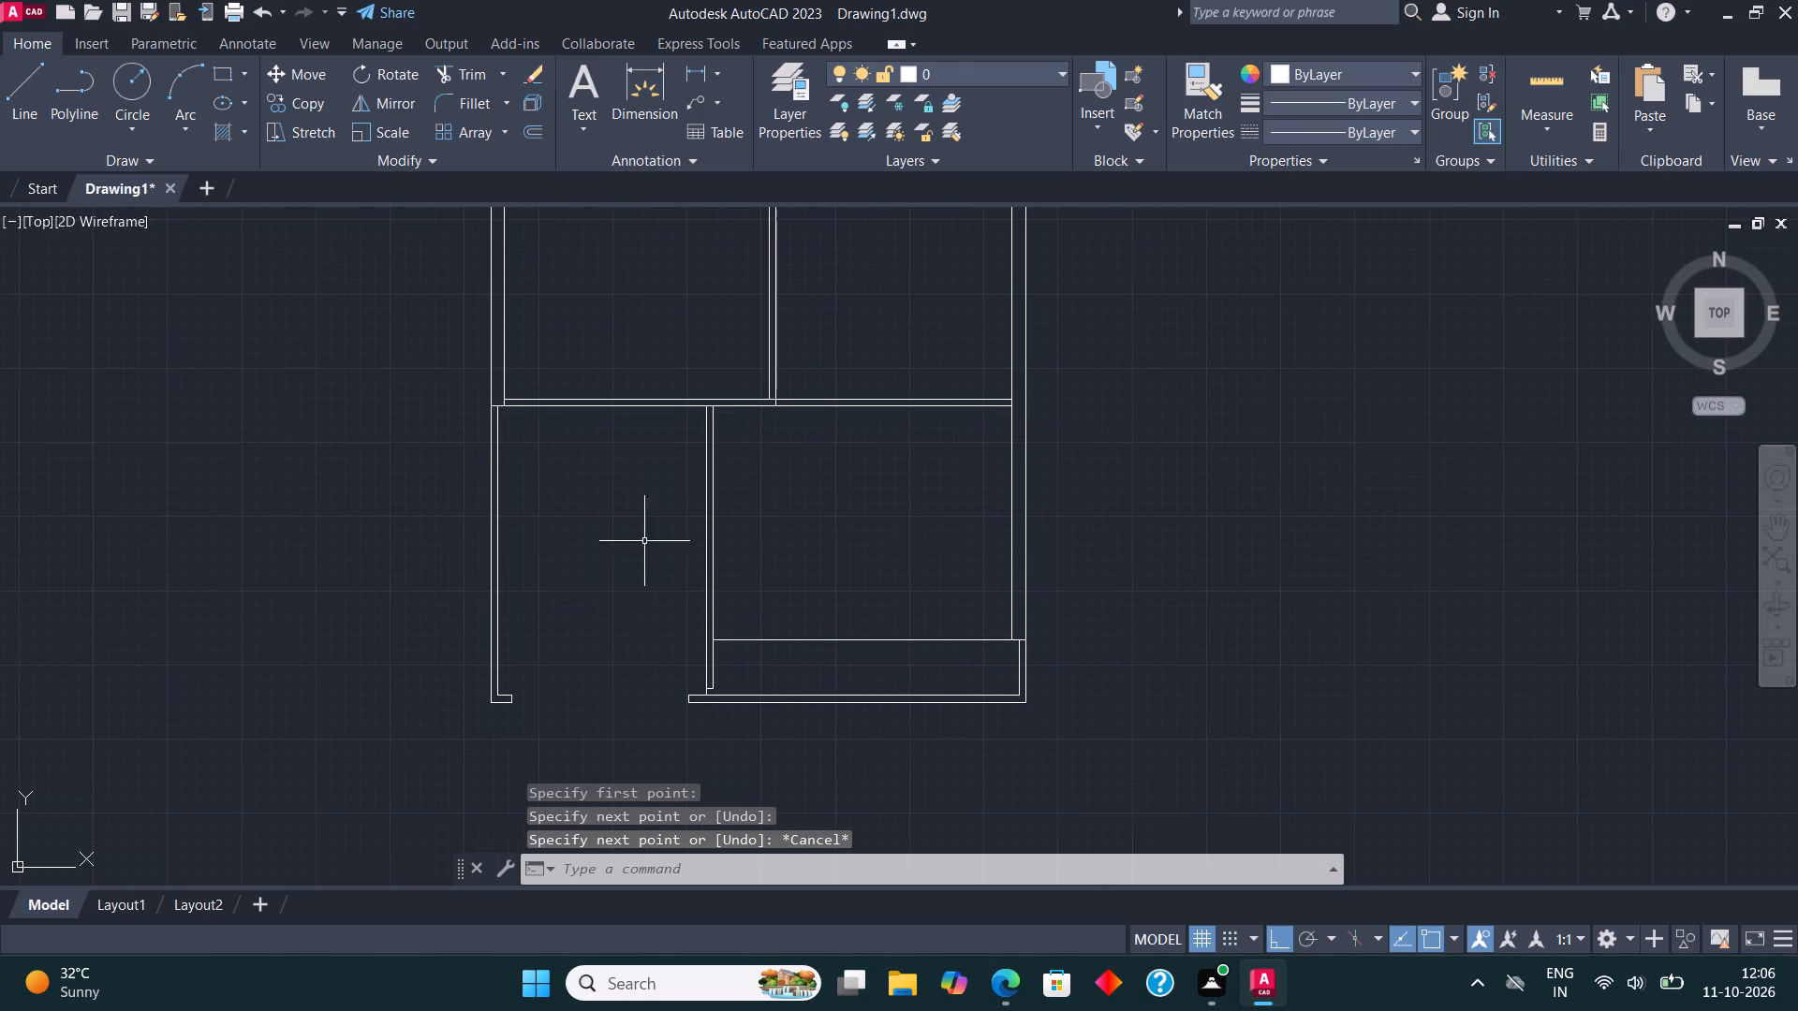
pyautogui.scroll(1, 834, 646)
pyautogui.click(822, 636)
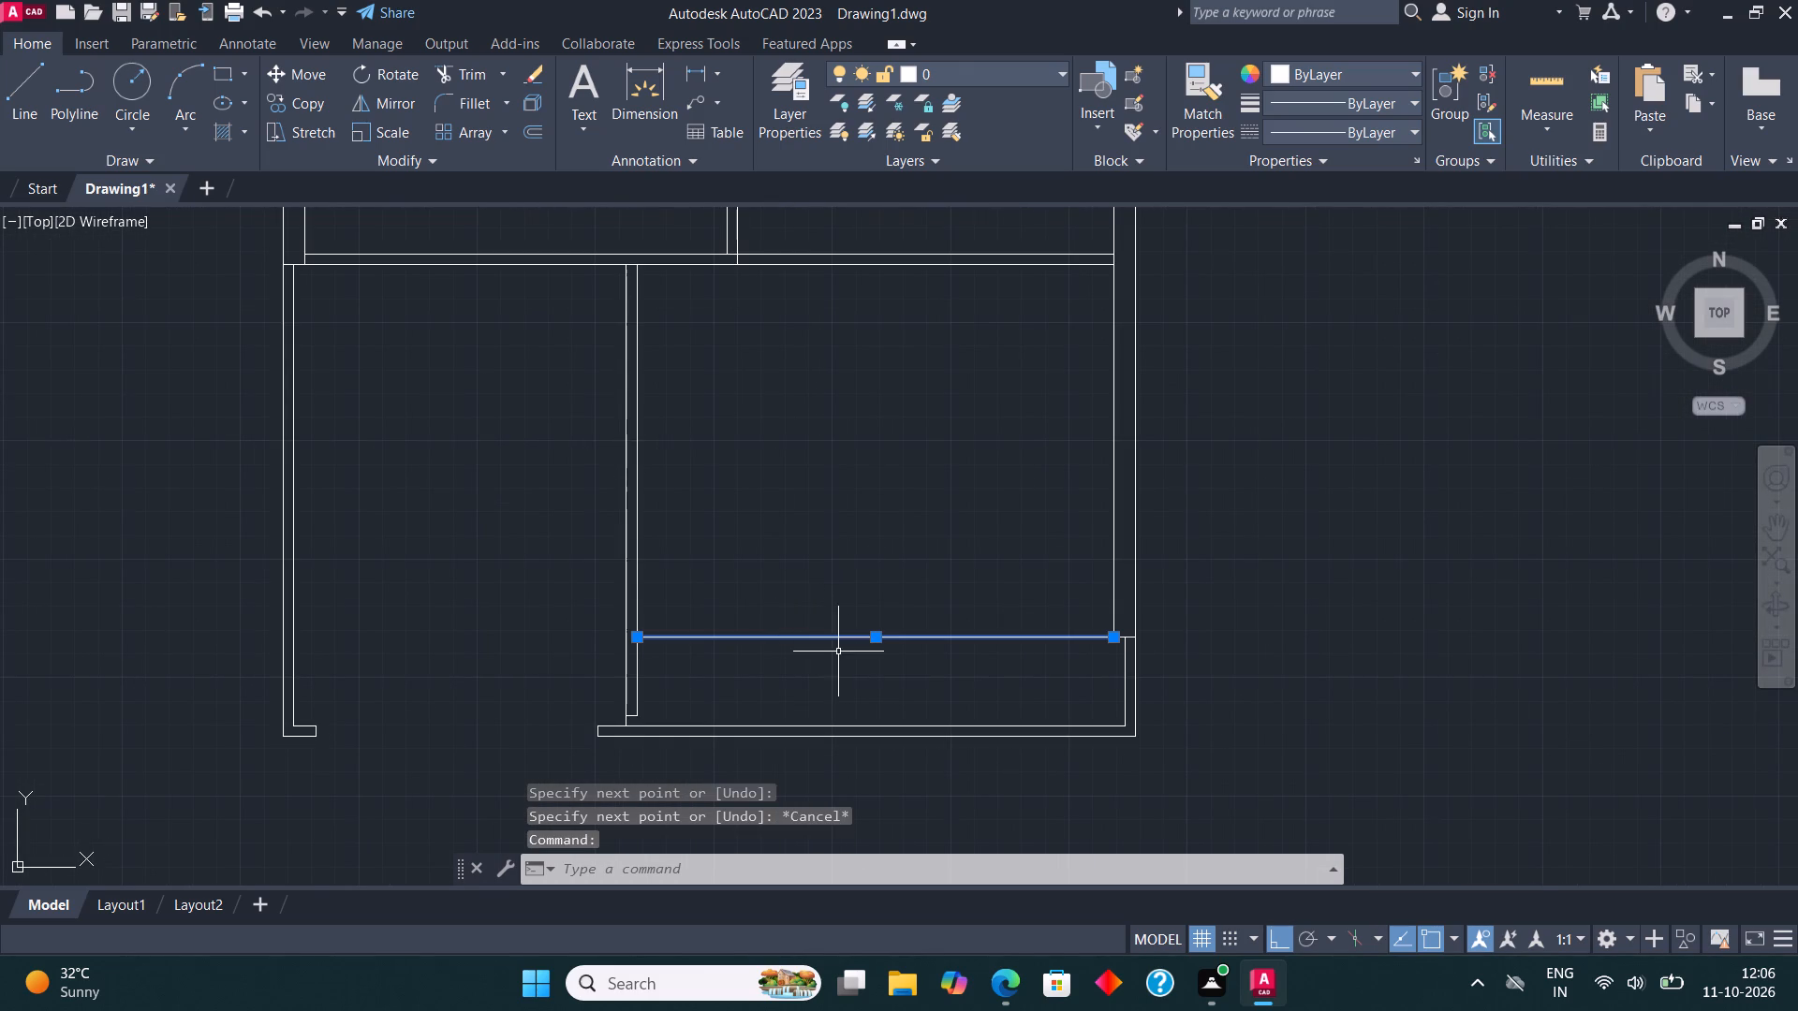
pyautogui.scroll(1, 840, 654)
pyautogui.press('Escape')
pyautogui.click(639, 74)
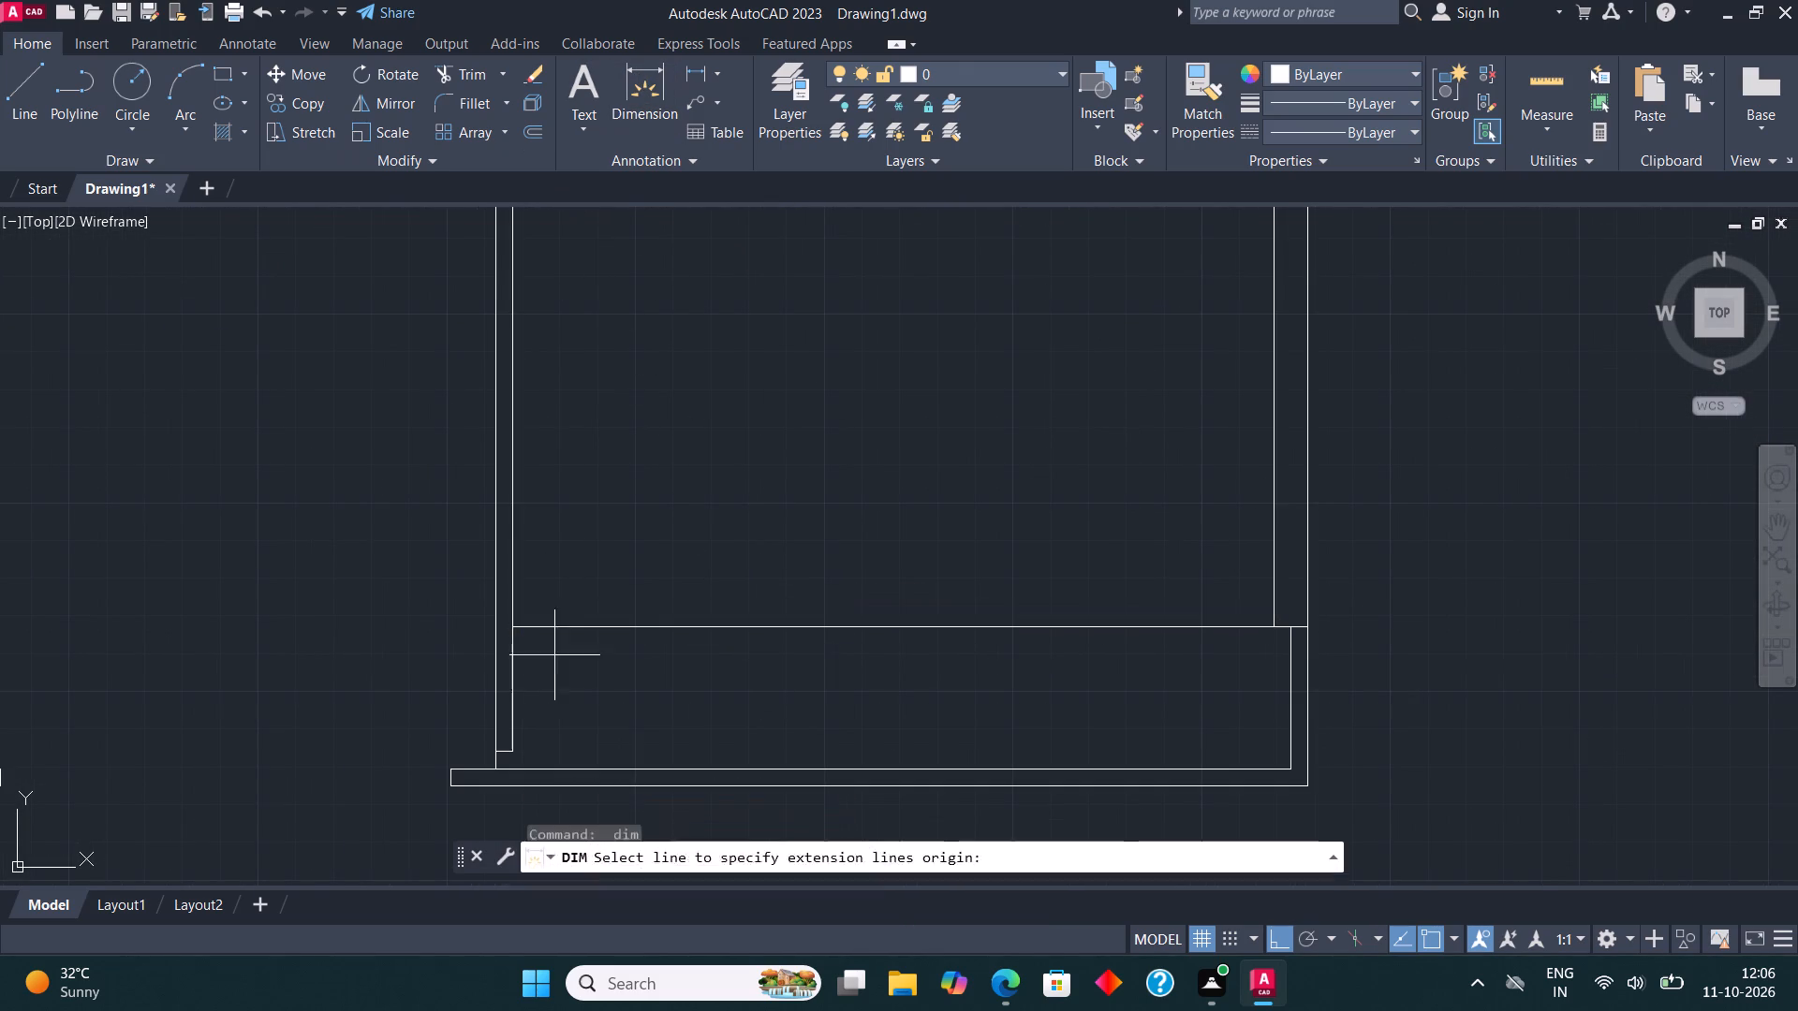
pyautogui.click(1290, 763)
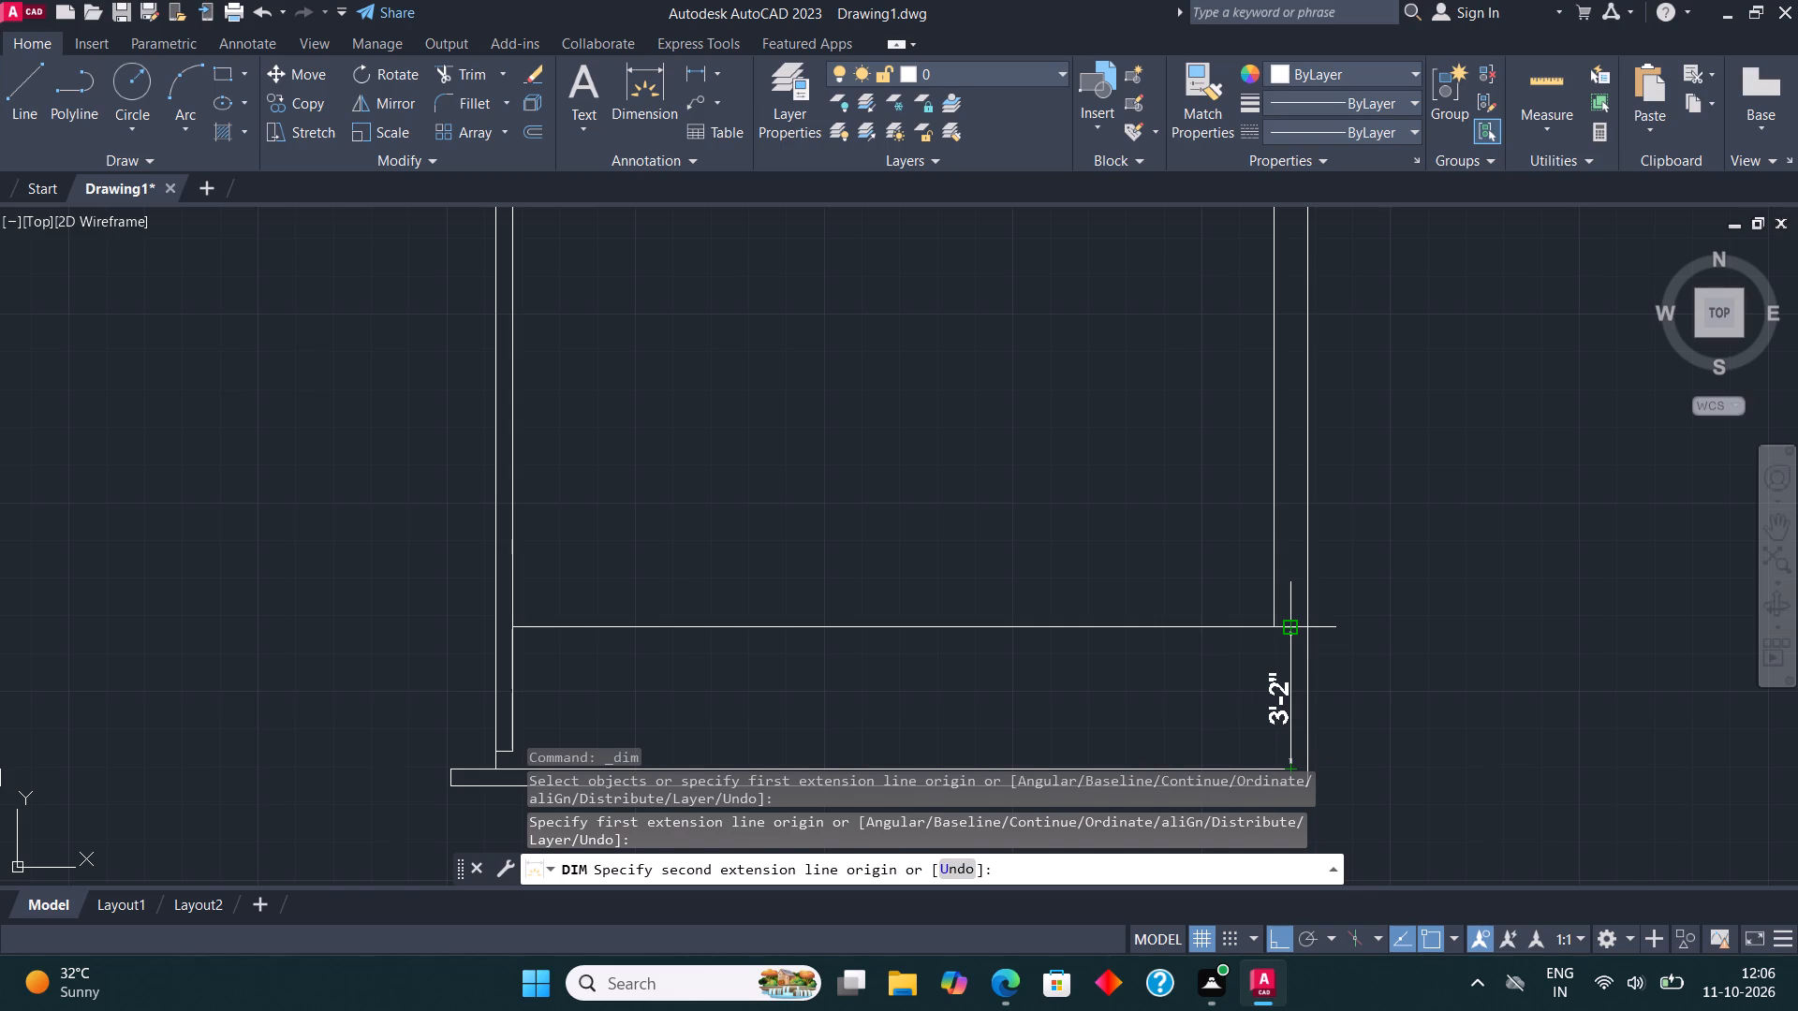
pyautogui.press('Escape')
# Delete the horizontal line spanning from the partition to the right wall, just above the bottom wall.
pyautogui.click(936, 627)
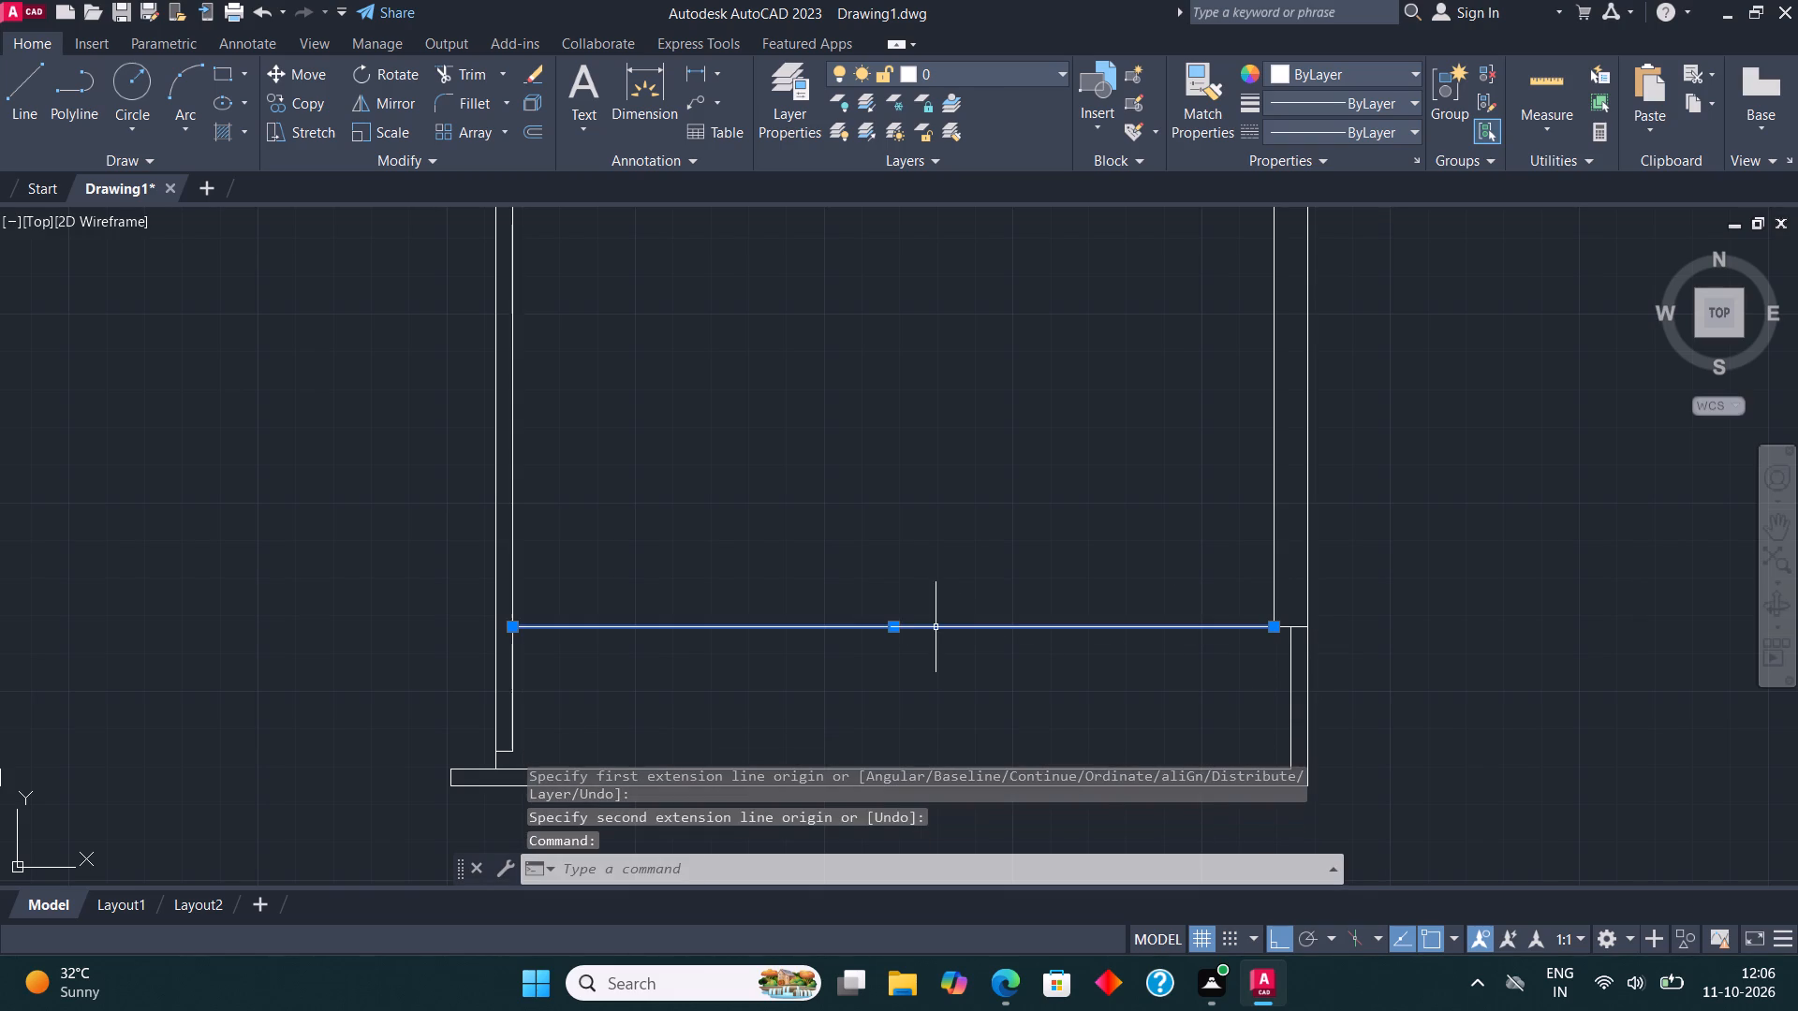
pyautogui.press('Delete')
# Draw a line 2'9" up from the partition's left line at the bottom wall's inner face, continuing horizontally to the right wall's inner face.
pyautogui.moveTo(927, 570); pyautogui.dragTo(936, 535, button='middle')
pyautogui.scroll(2, 548, 764)
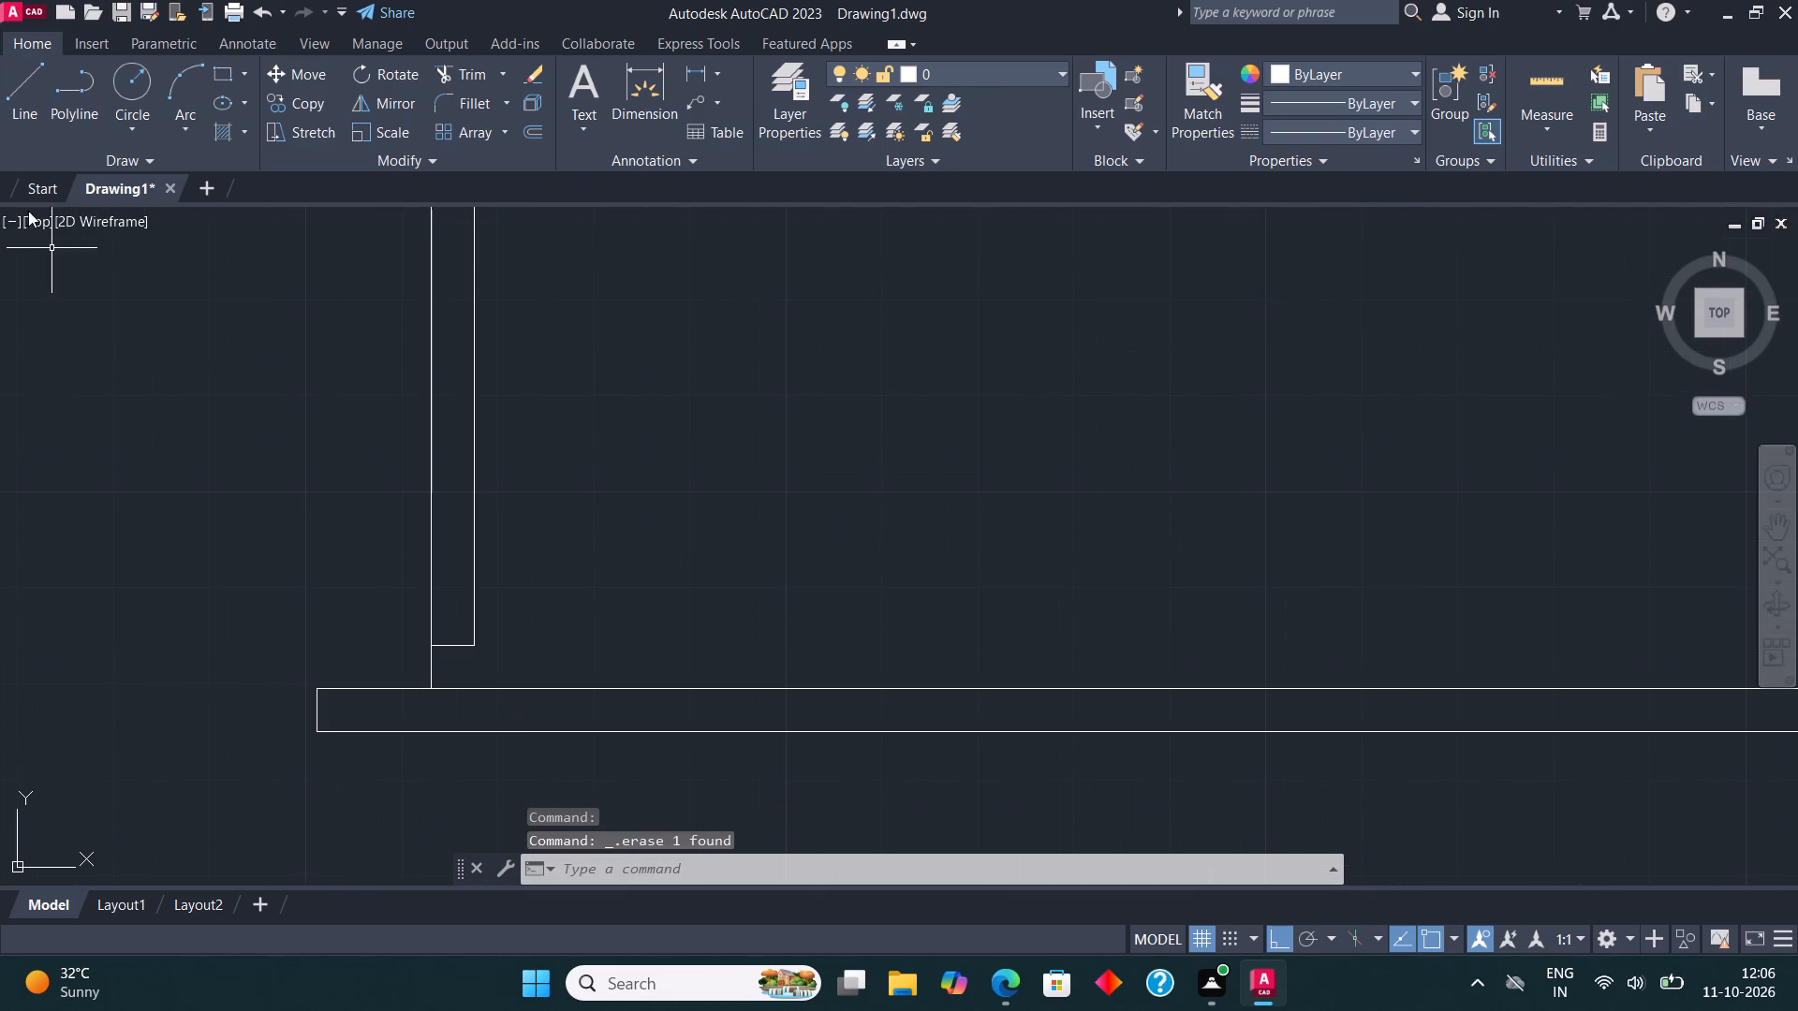
pyautogui.click(29, 74)
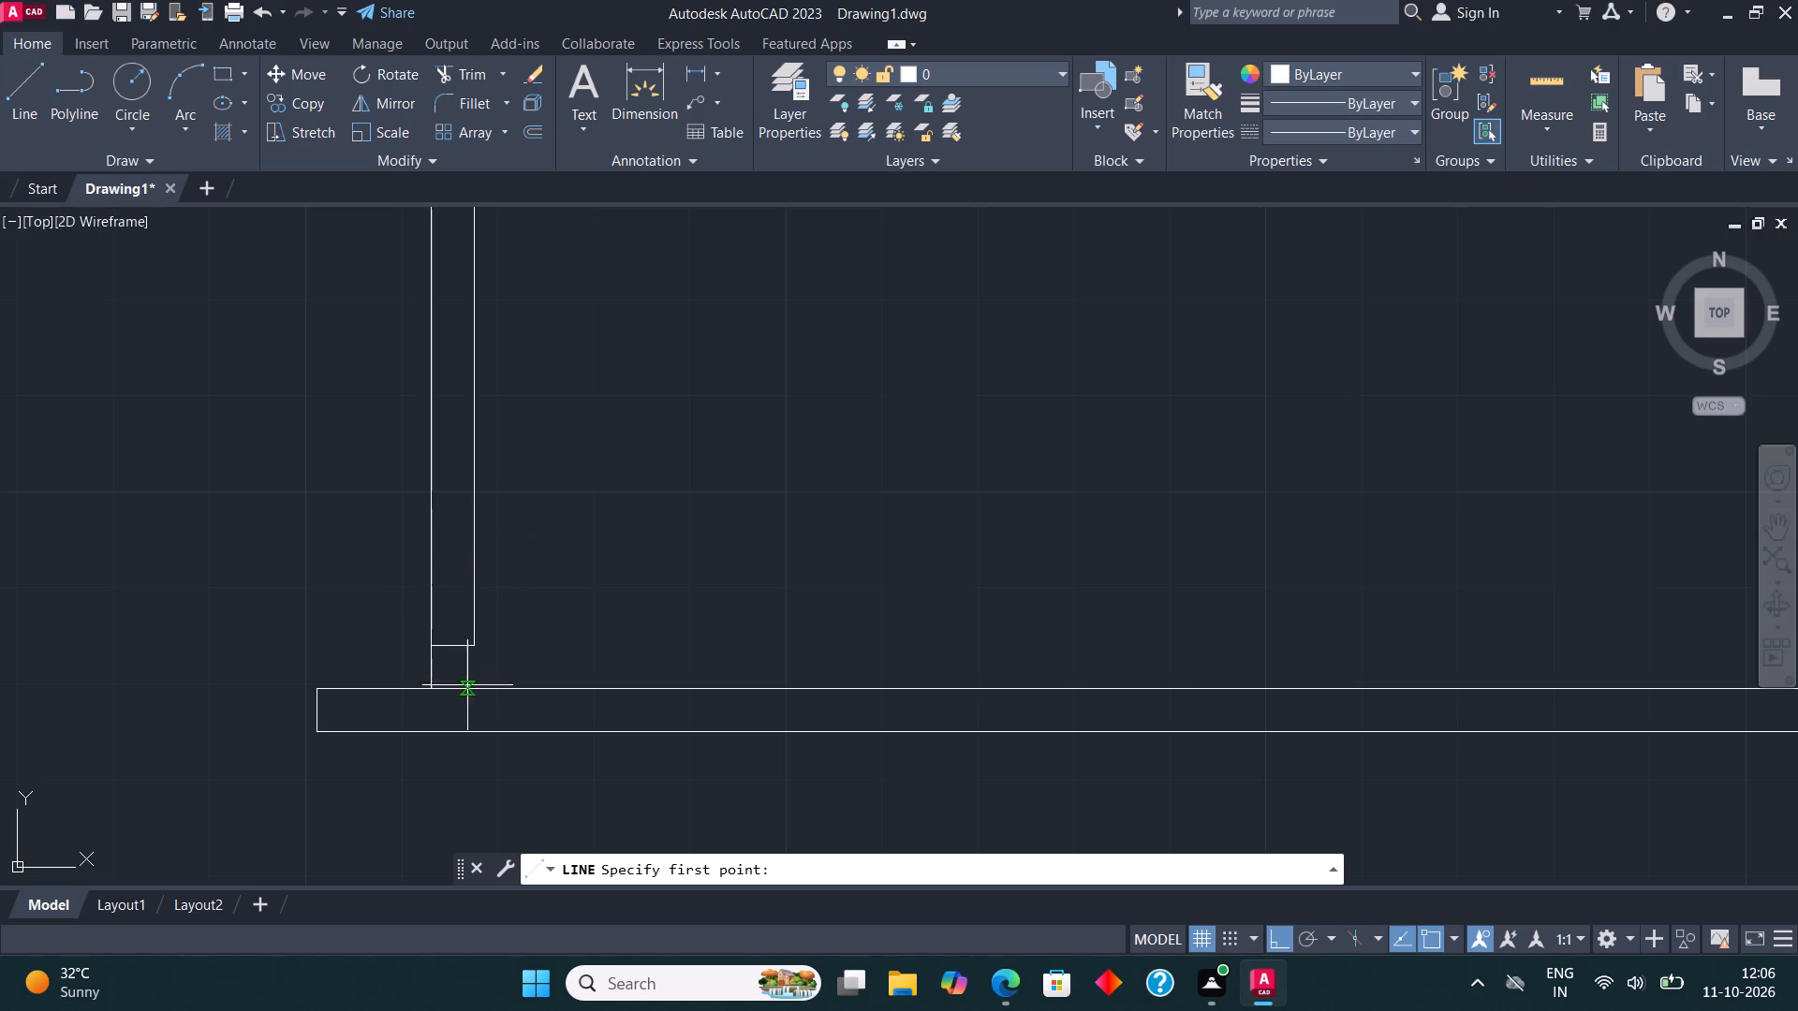
pyautogui.click(431, 688)
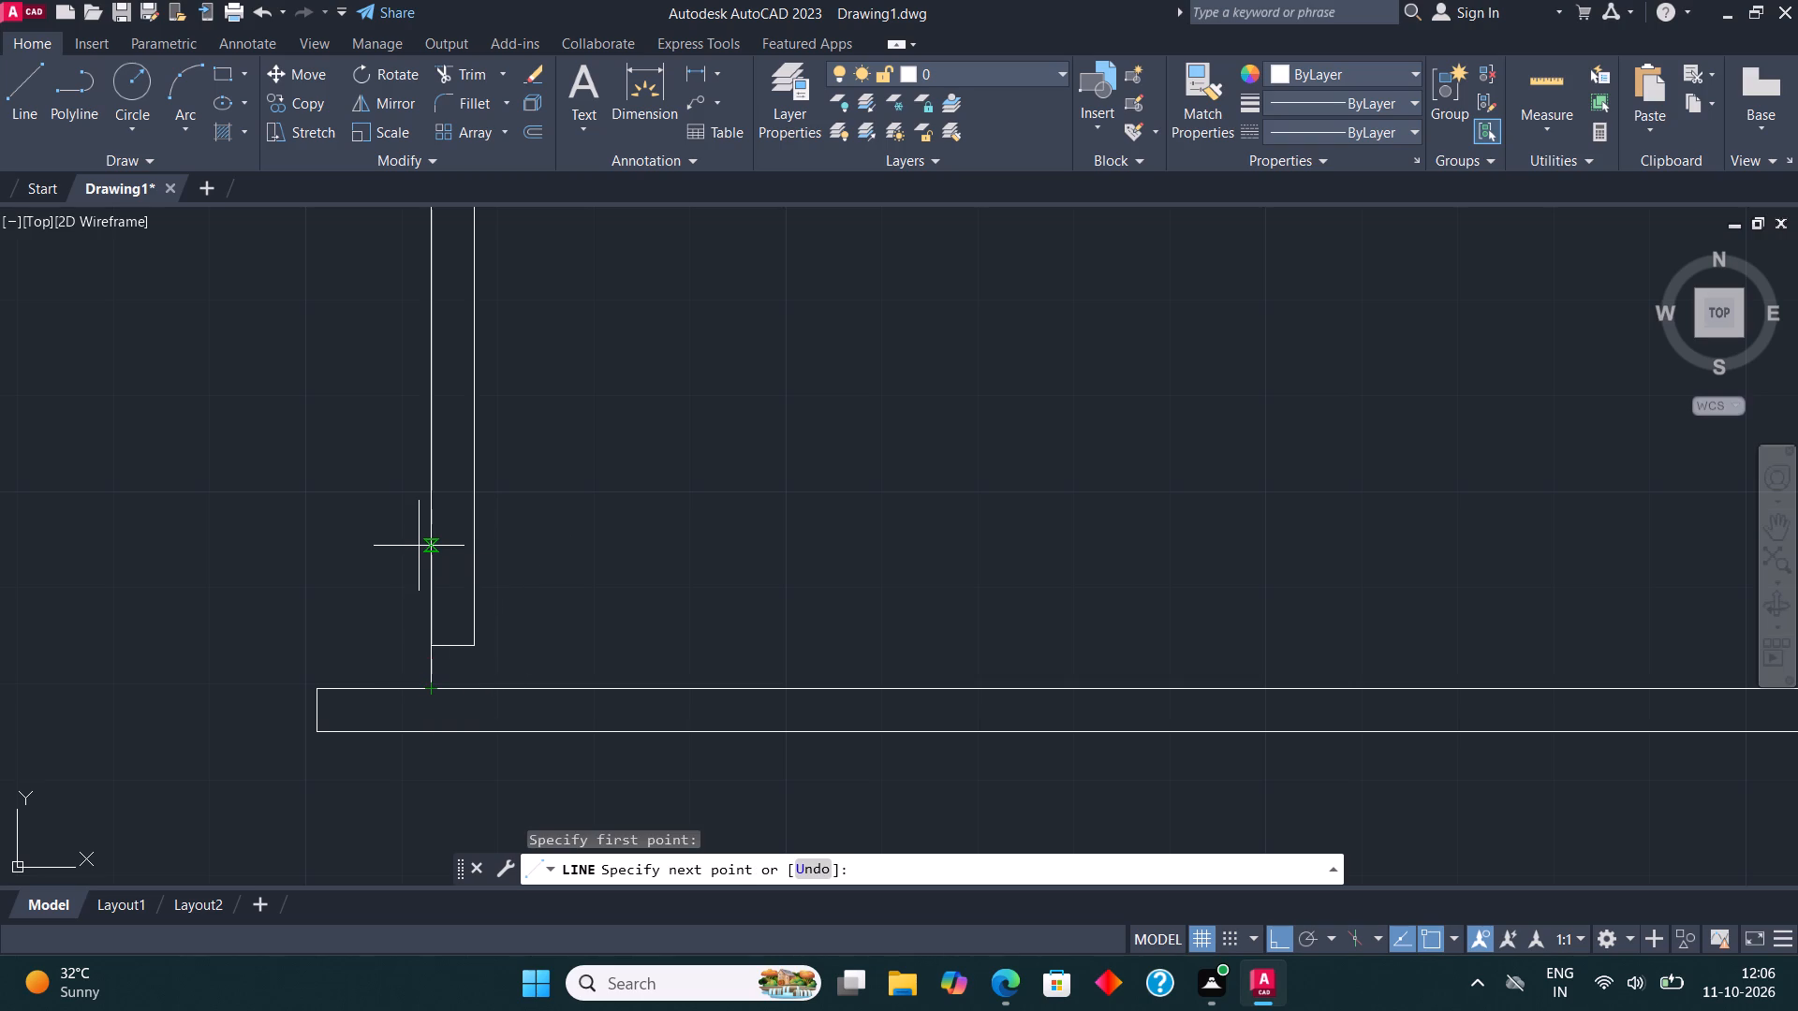
pyautogui.press('2')
pyautogui.write('\'9"')
pyautogui.press('Return')
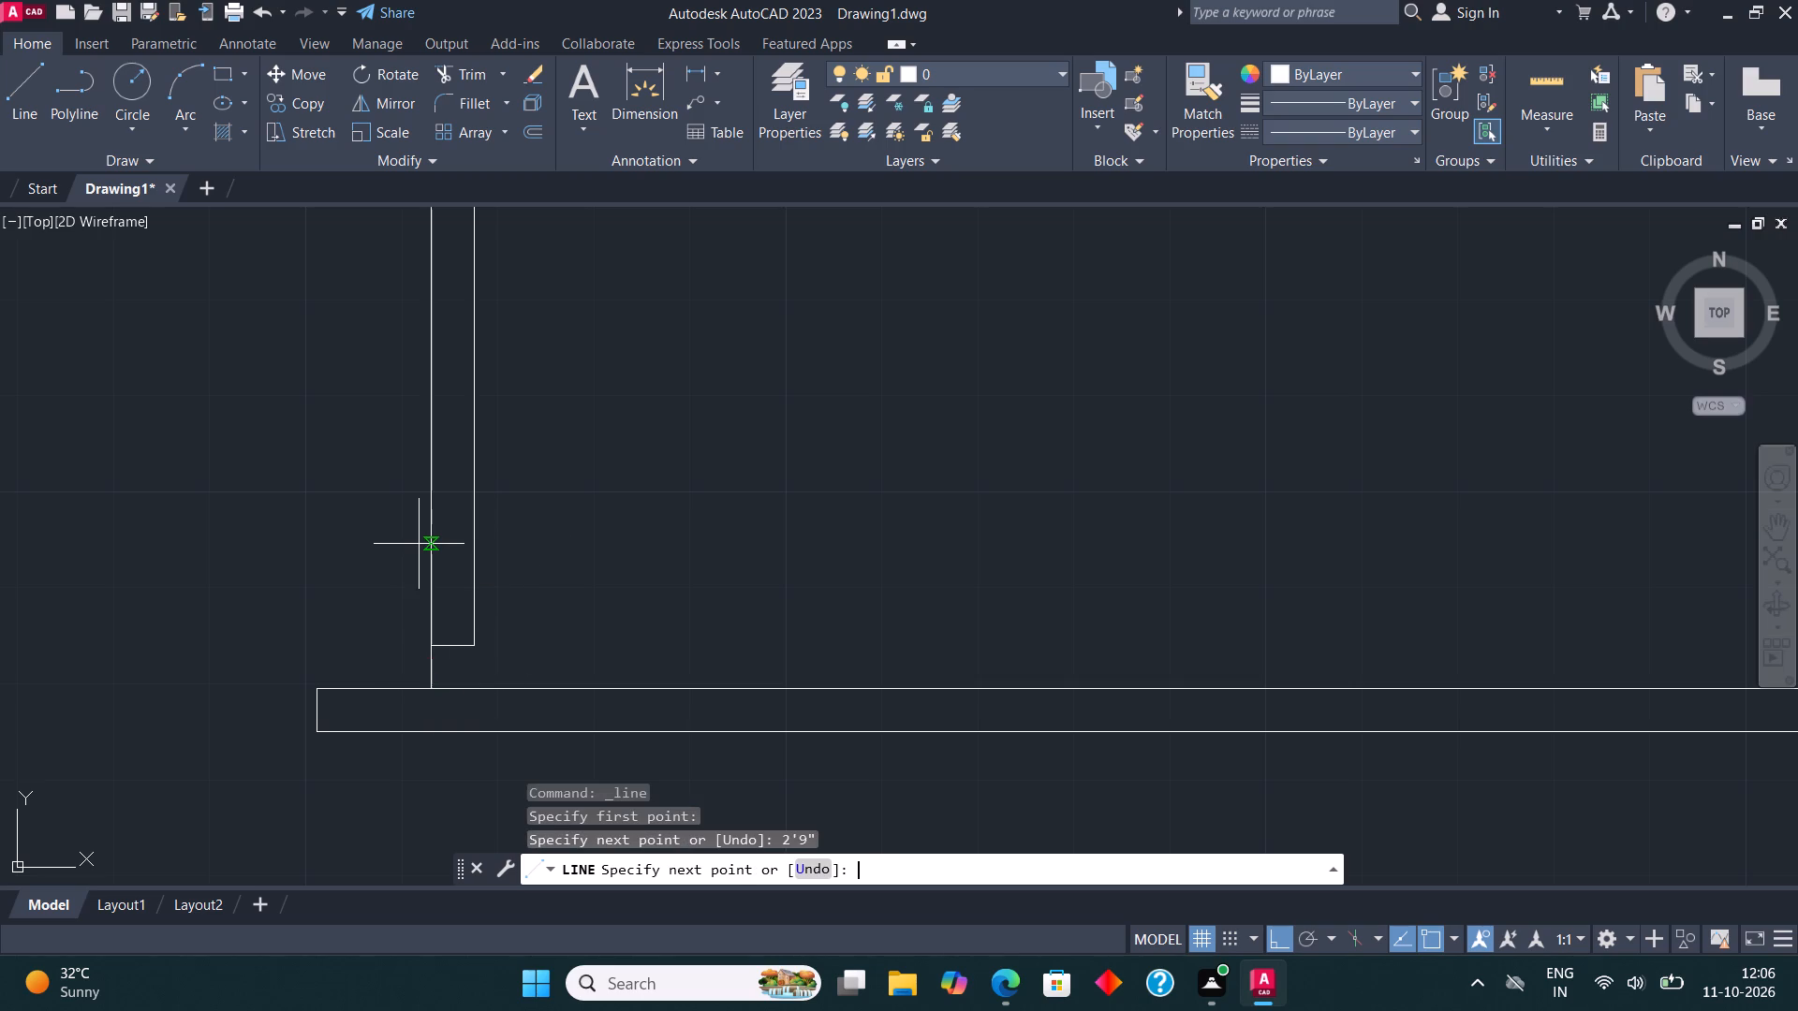
pyautogui.scroll(-2, 420, 556)
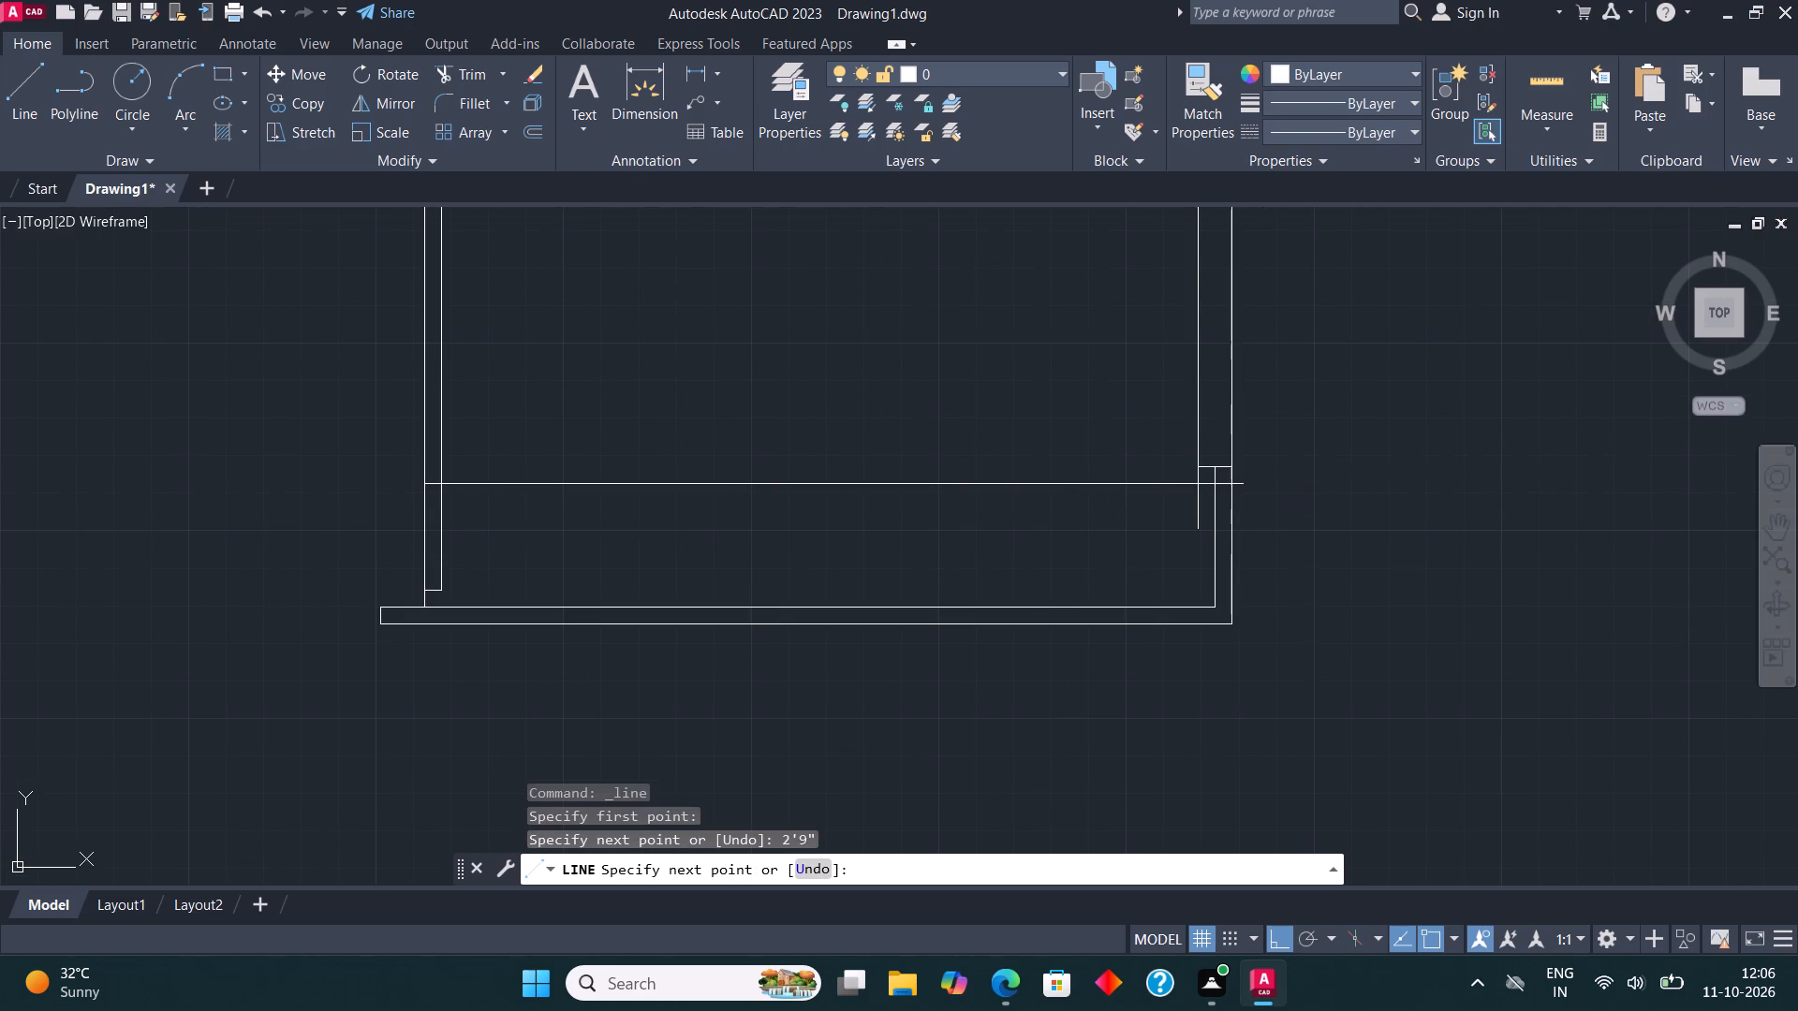
pyautogui.scroll(1, 1203, 487)
pyautogui.click(1210, 492)
pyautogui.press('Escape')
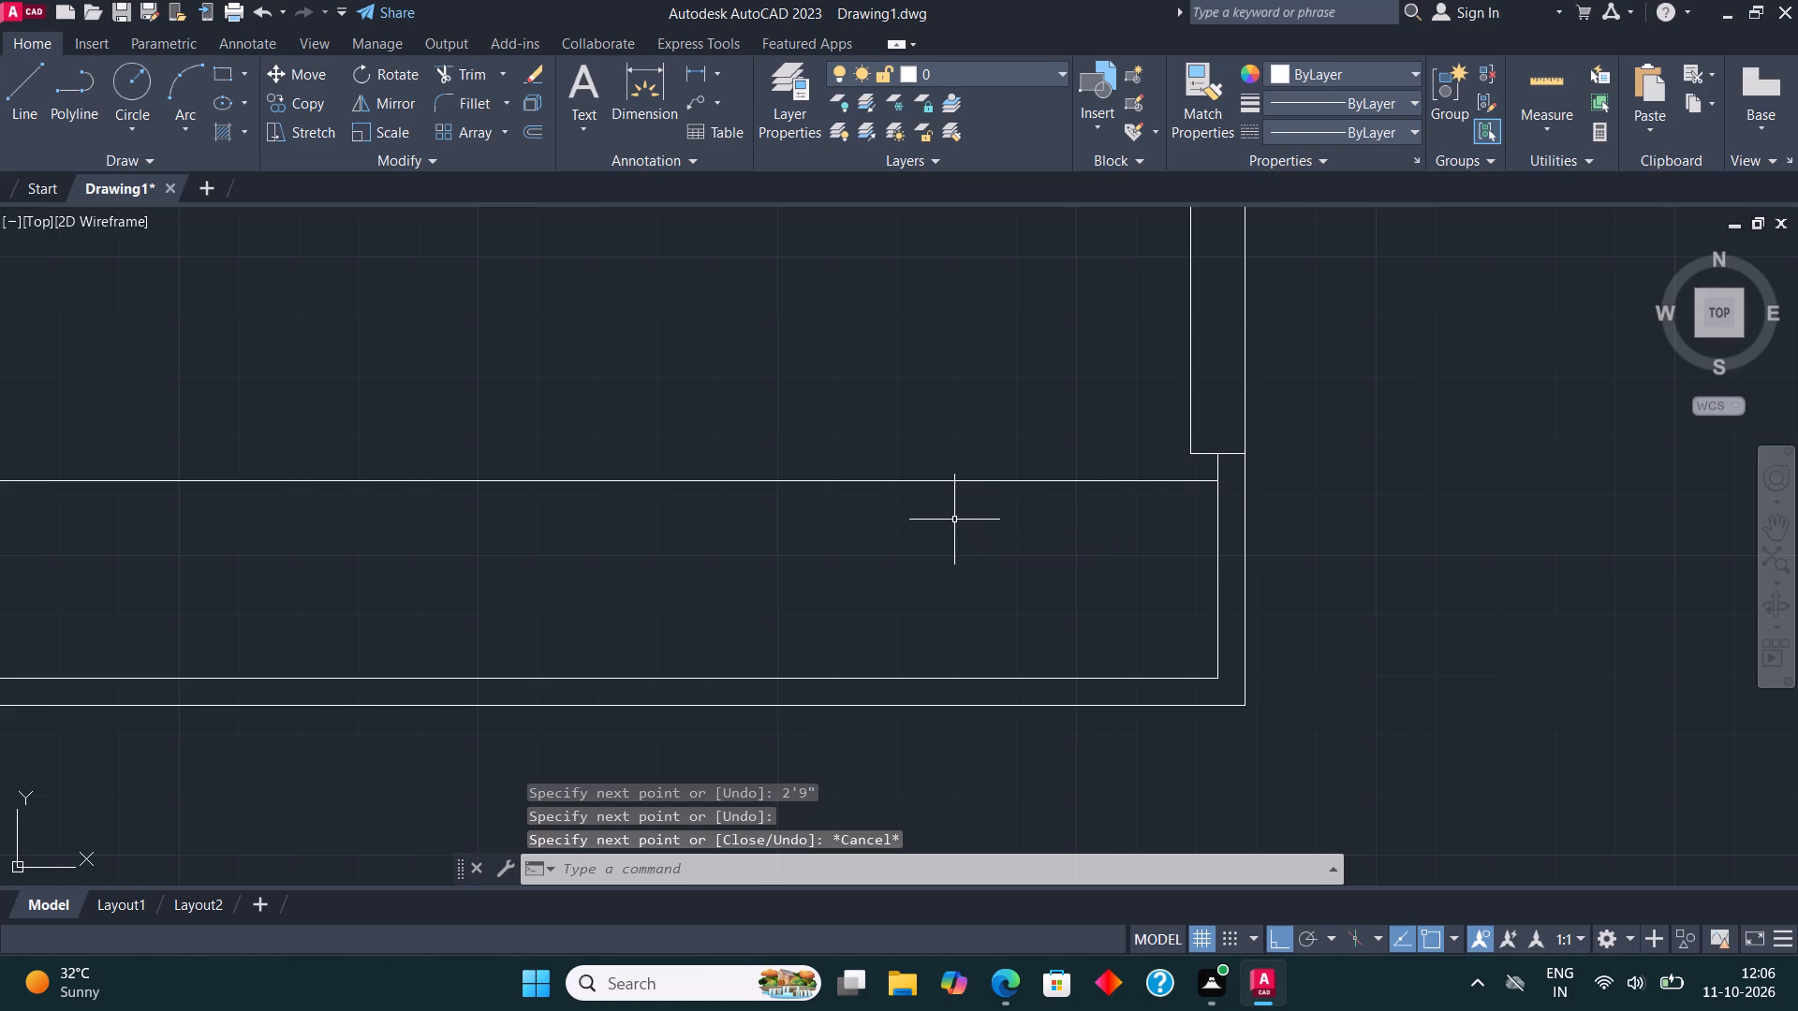
# Draw a vertical line from the right wall's inner lower corner down to the horizontal line just below it.
pyautogui.moveTo(1145, 454); pyautogui.dragTo(997, 524, button='middle')
pyautogui.scroll(1, 1094, 516)
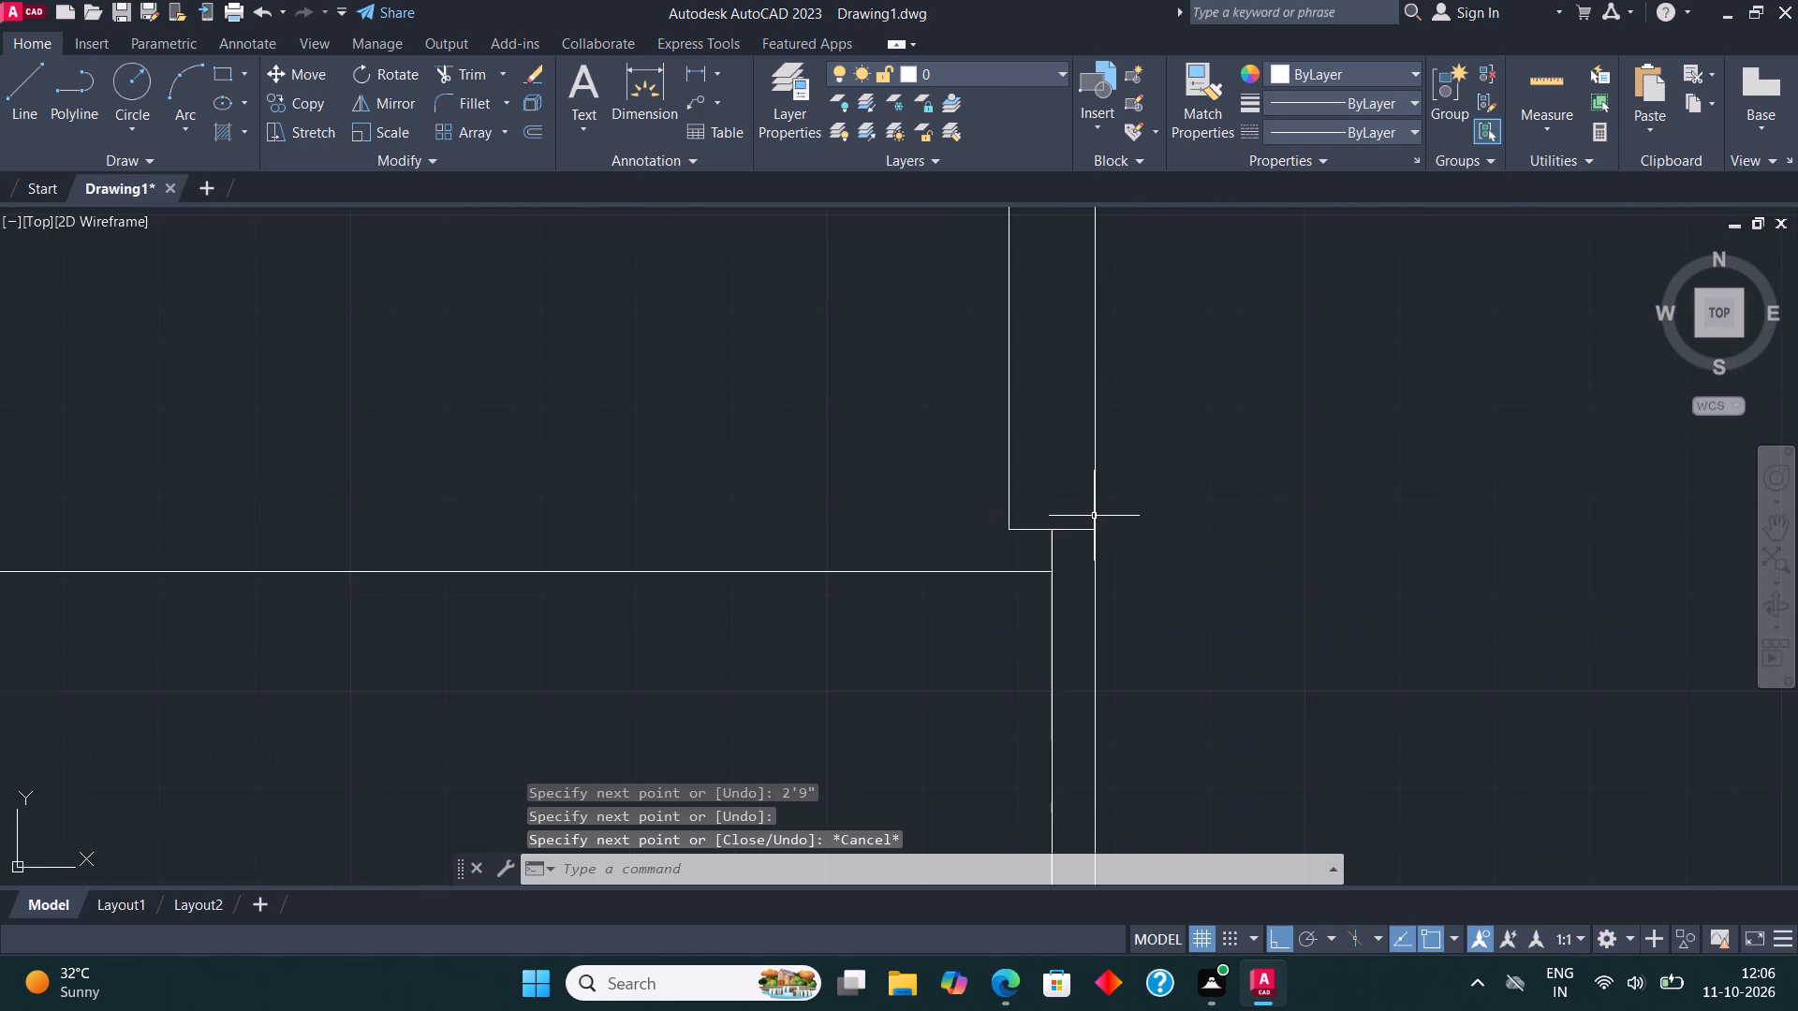
pyautogui.scroll(1, 1094, 516)
pyautogui.click(32, 84)
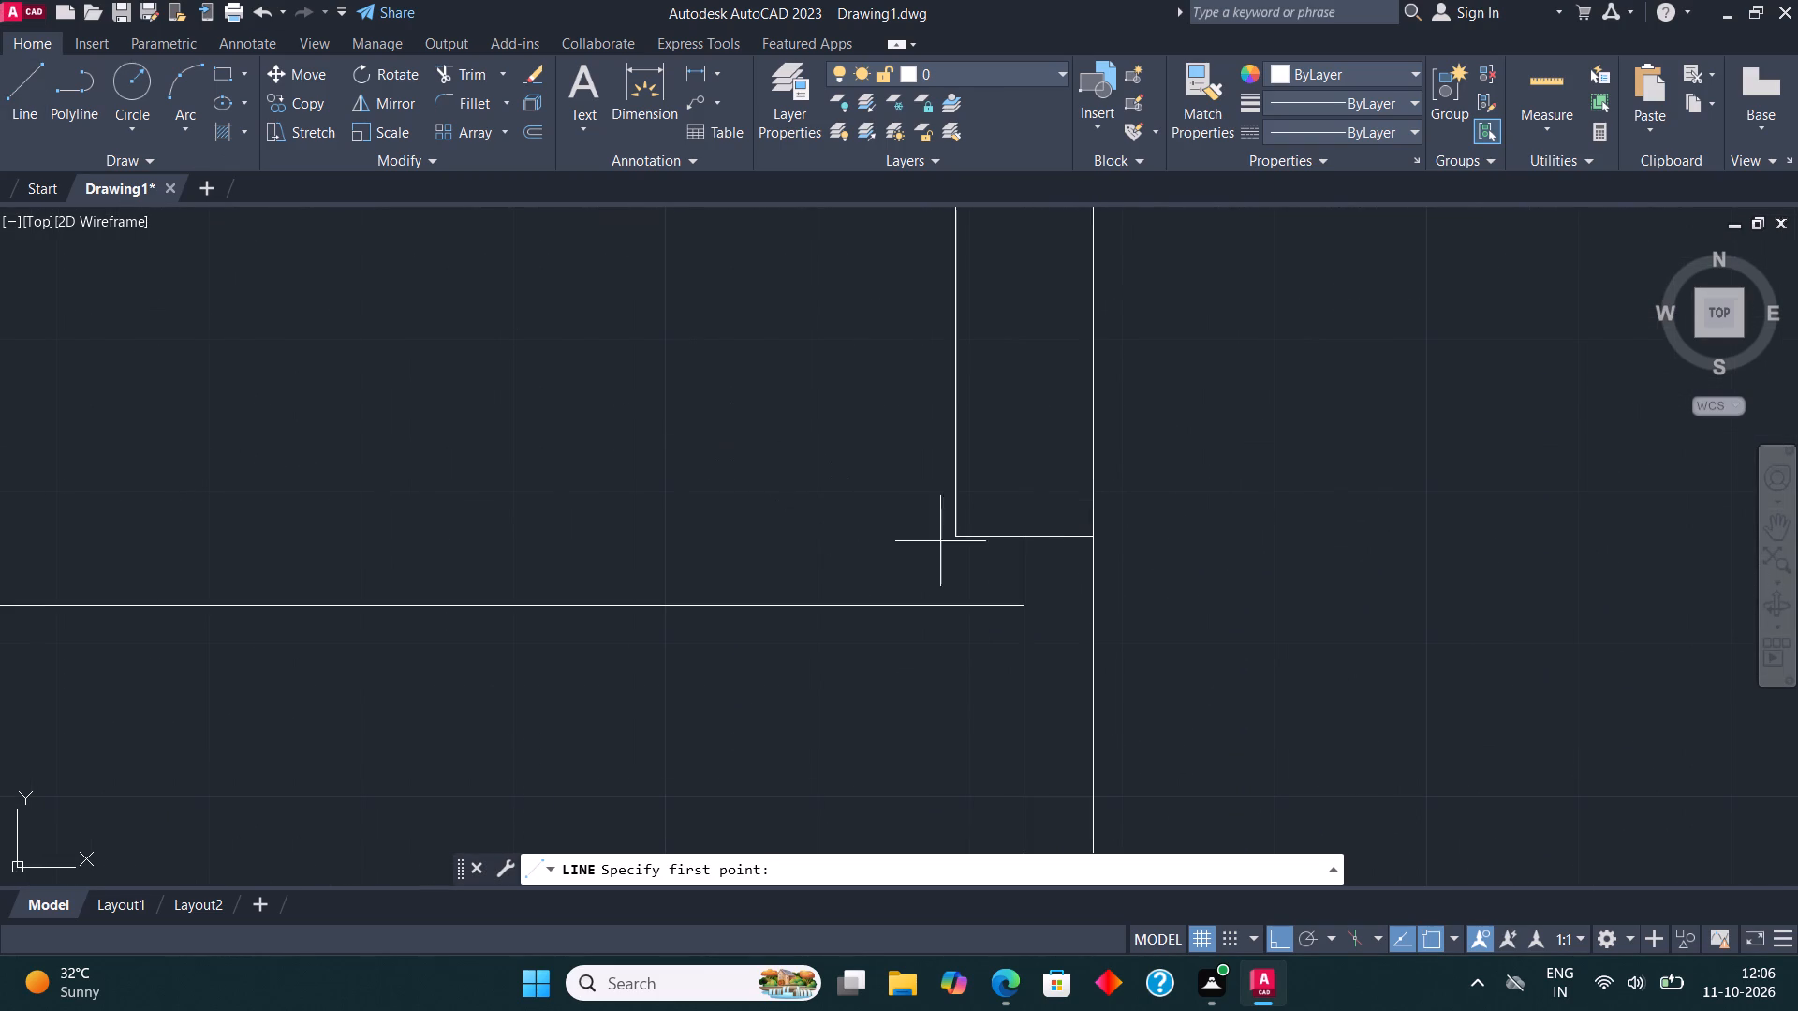
pyautogui.click(958, 542)
pyautogui.click(962, 600)
pyautogui.press('Escape')
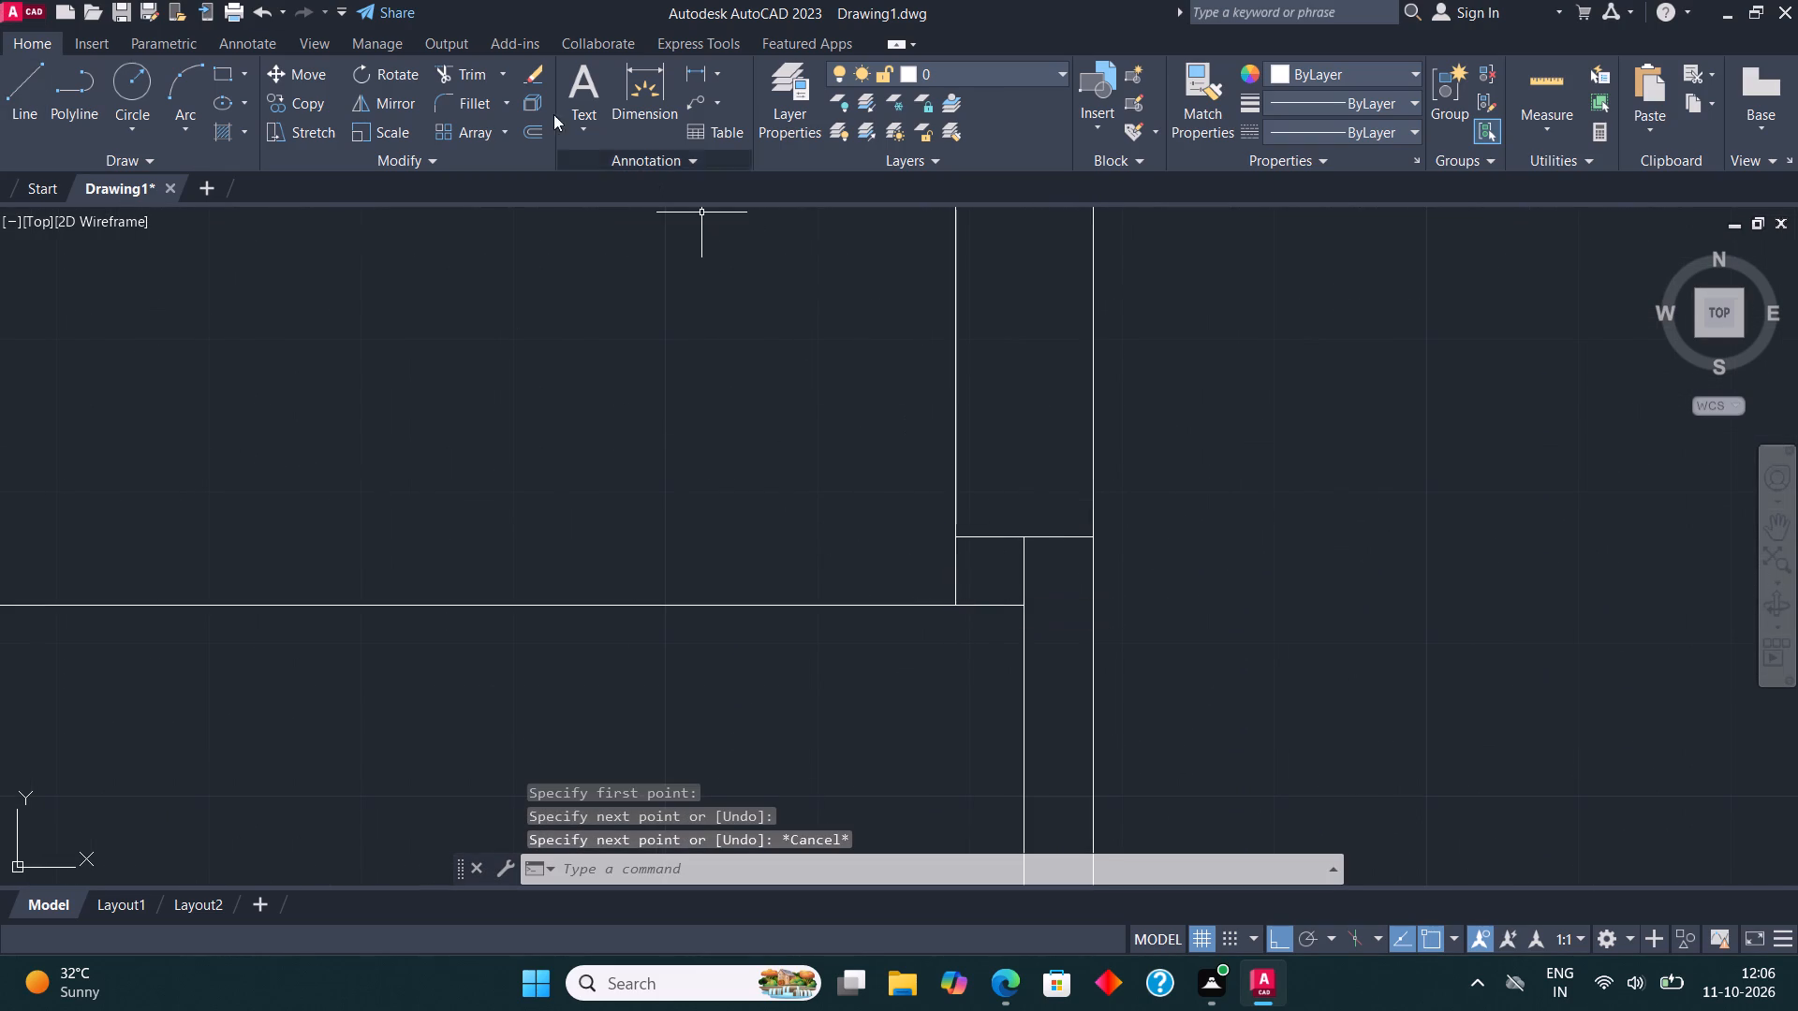
# Trim the thin wall's inner line above the horizontal line and the short cross line inside the right wall.
pyautogui.click(473, 72)
pyautogui.click(1021, 580)
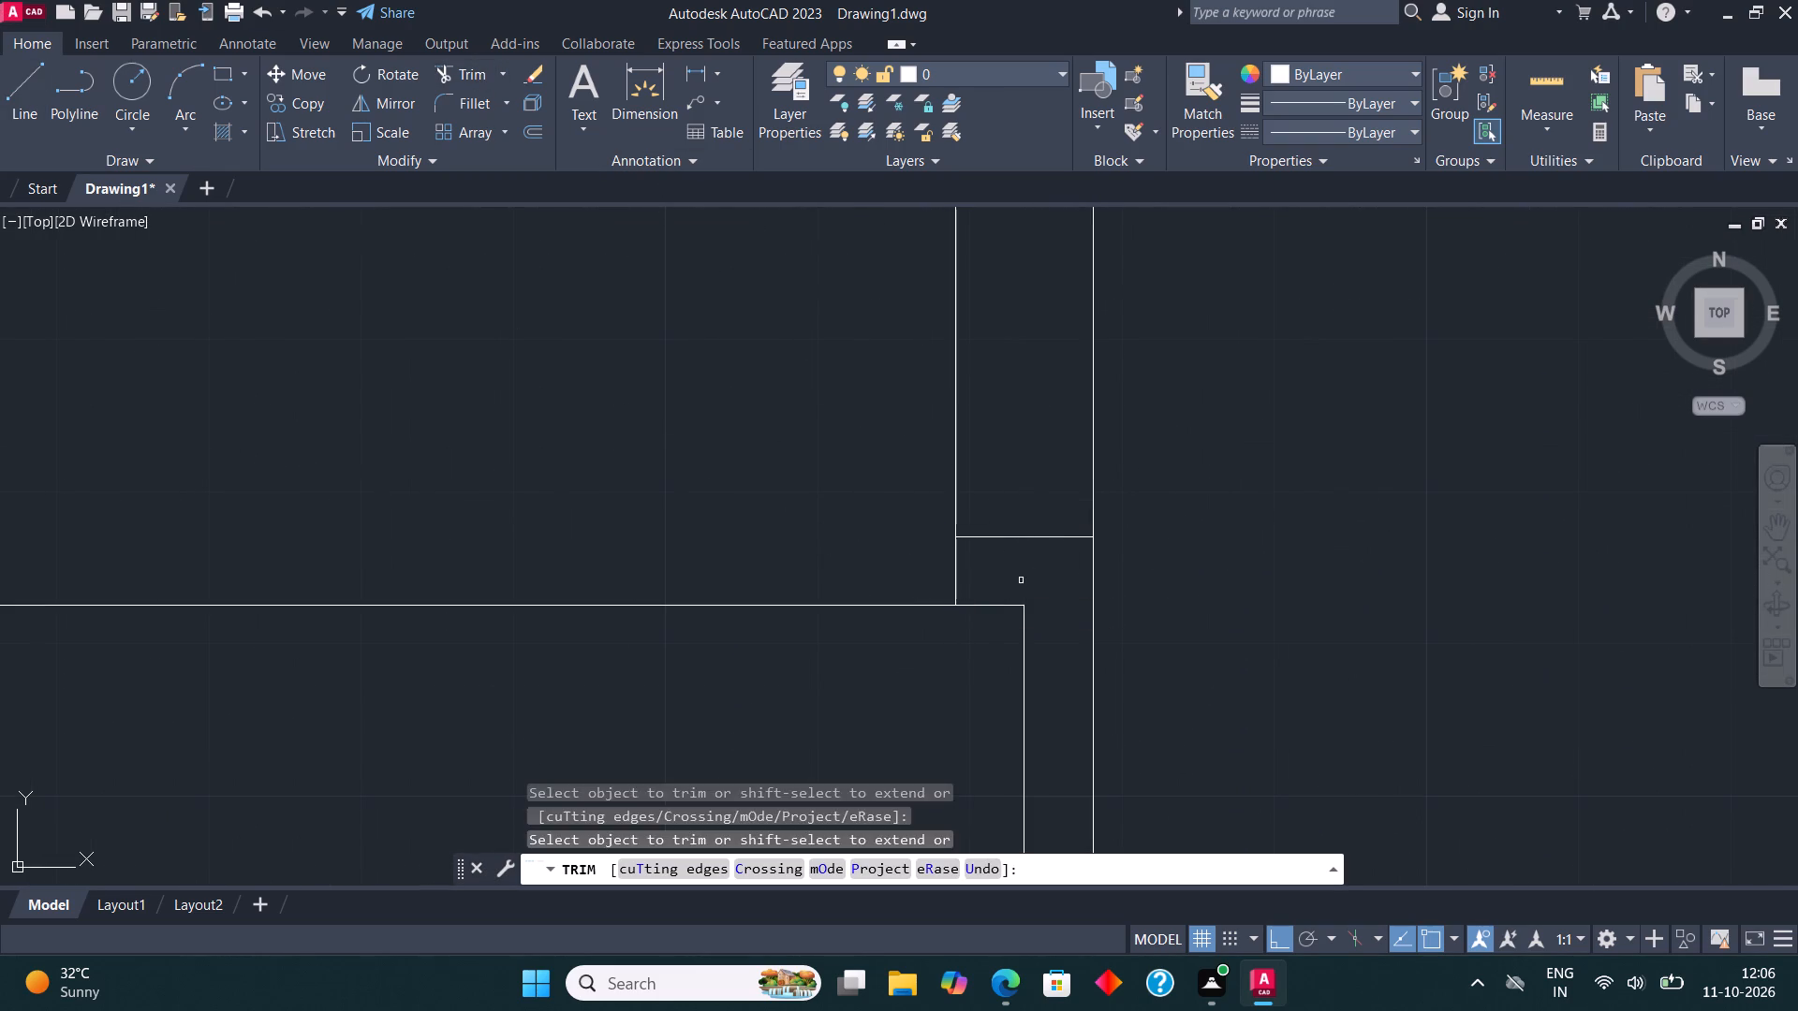
pyautogui.click(1022, 535)
pyautogui.press('Escape')
pyautogui.scroll(-2, 1022, 550)
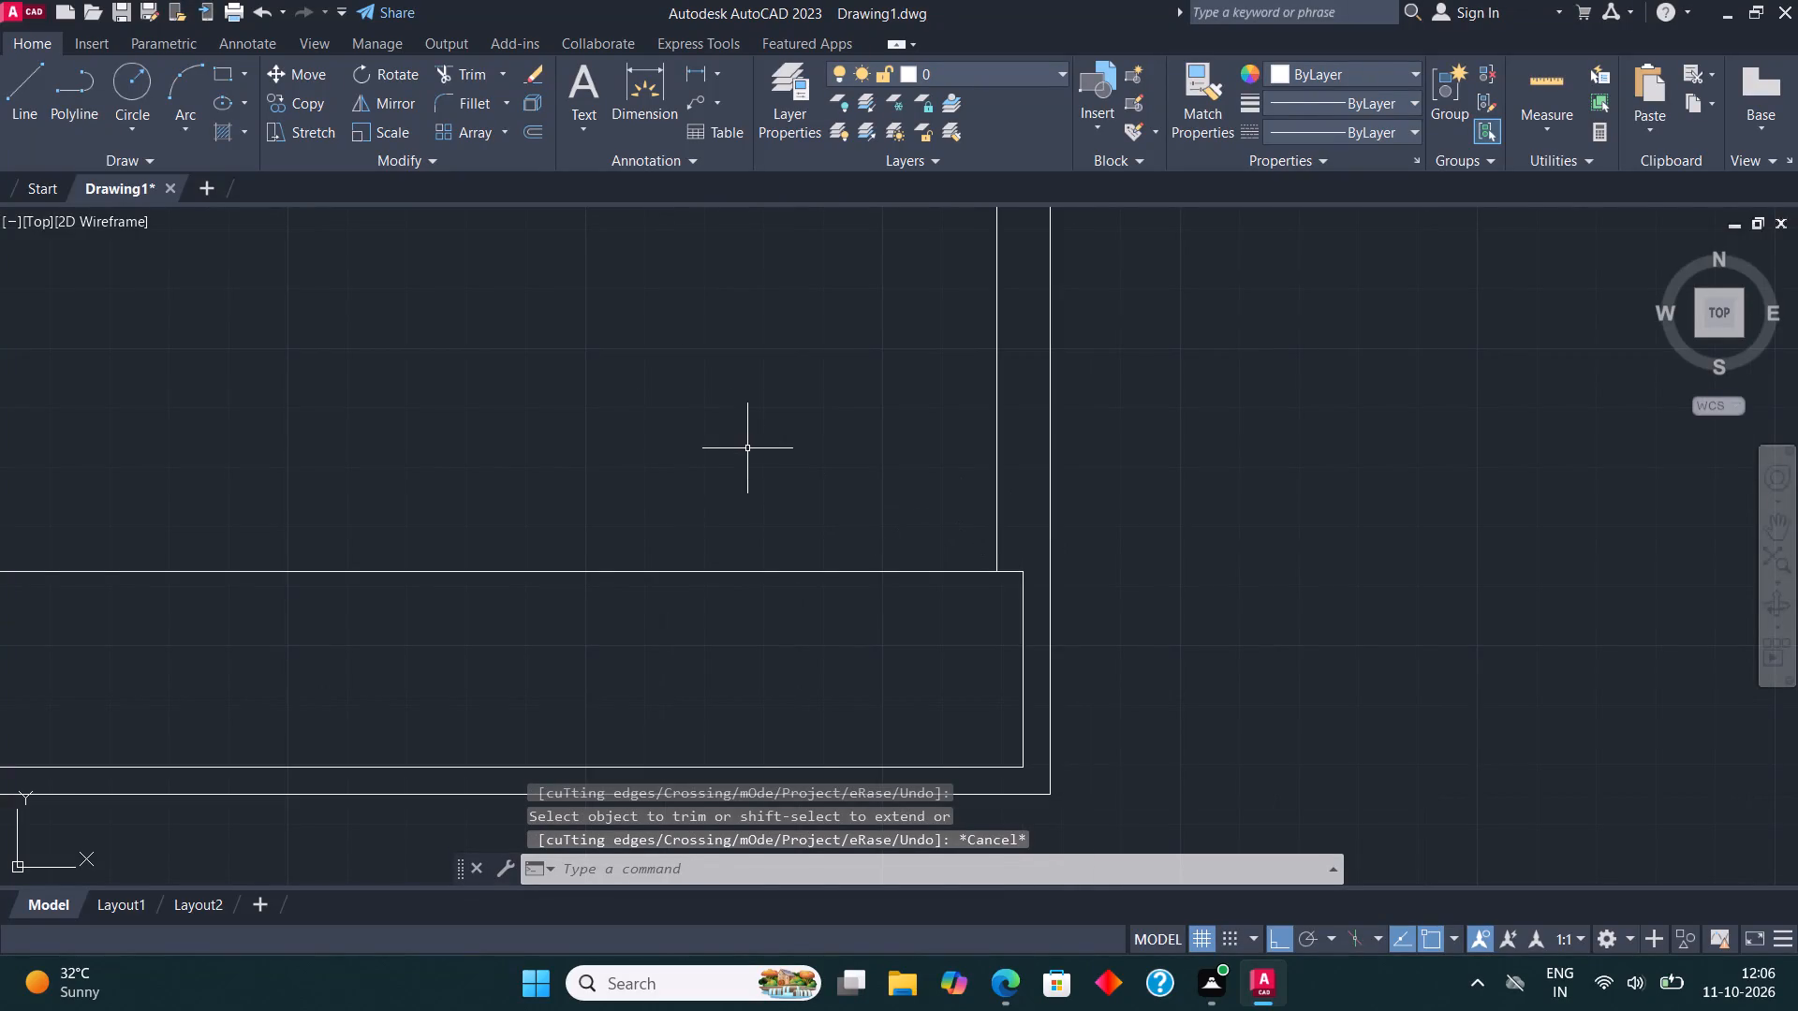
# Draw a short horizontal line across the thin lower right wall, from its inner top corner to the outer face.
pyautogui.click(31, 93)
pyautogui.scroll(2, 981, 560)
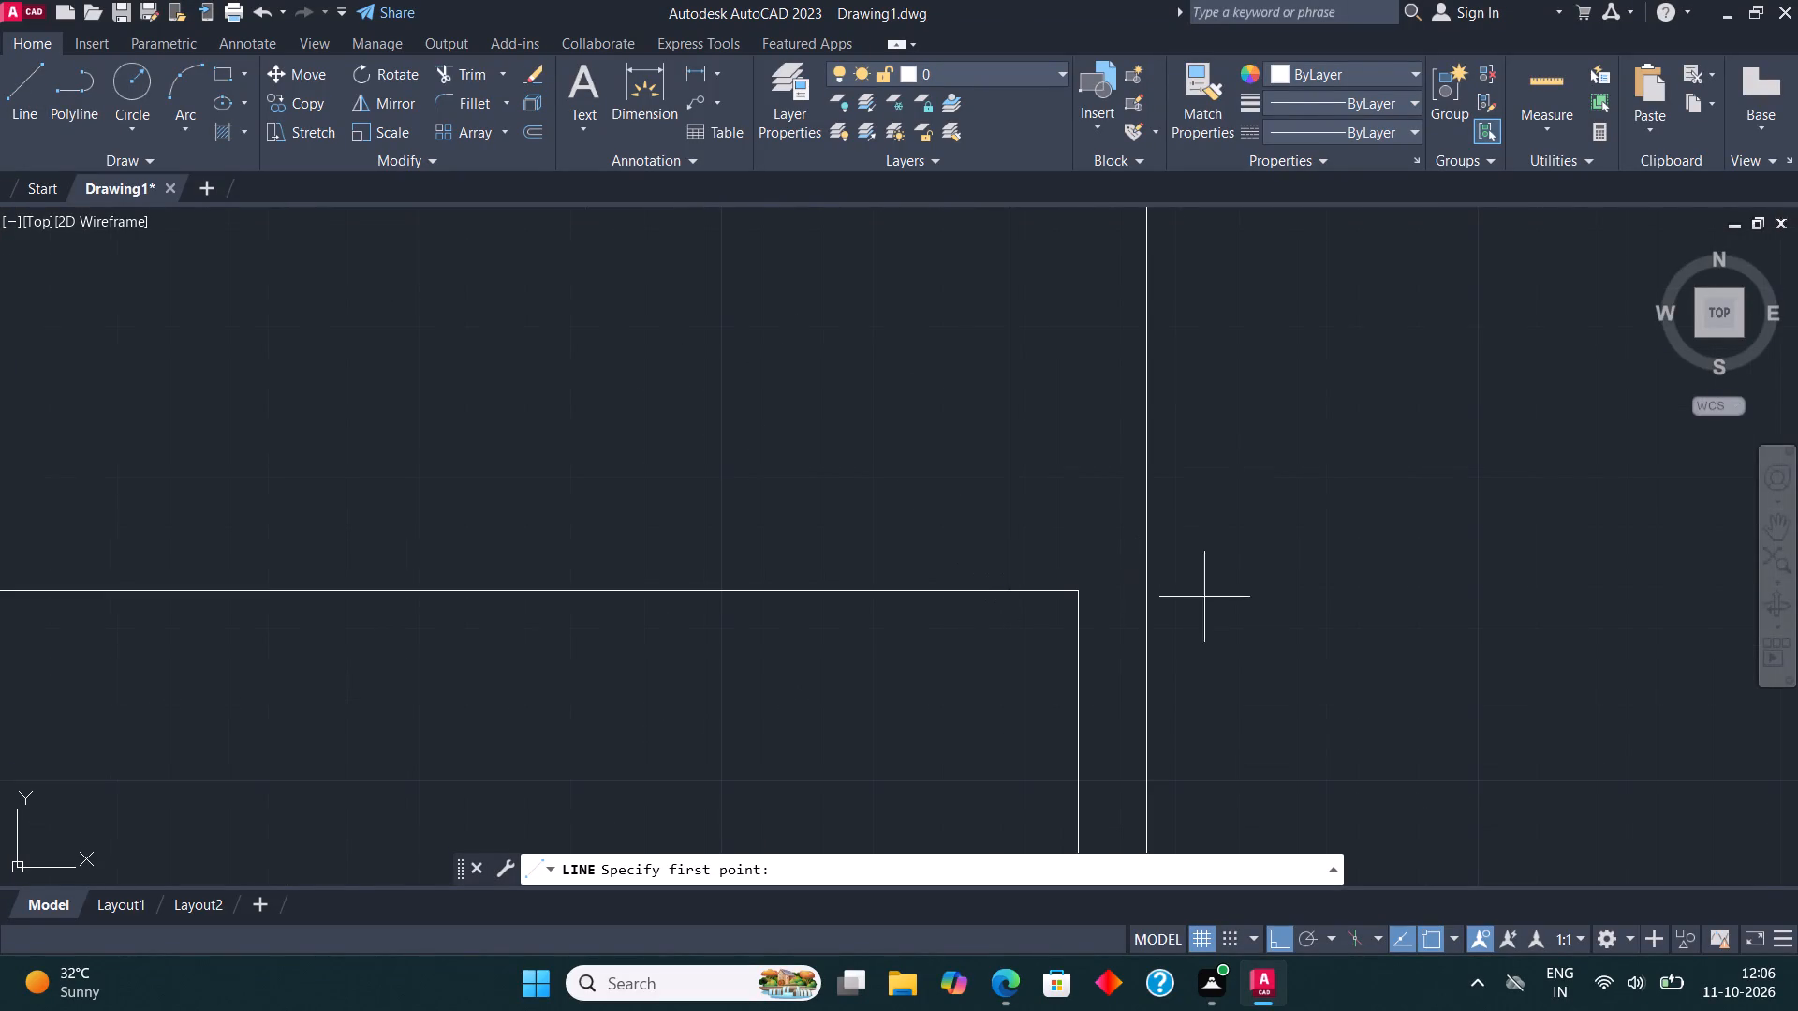
pyautogui.click(1079, 587)
pyautogui.click(1144, 585)
pyautogui.press('Escape')
pyautogui.scroll(-1, 1184, 530)
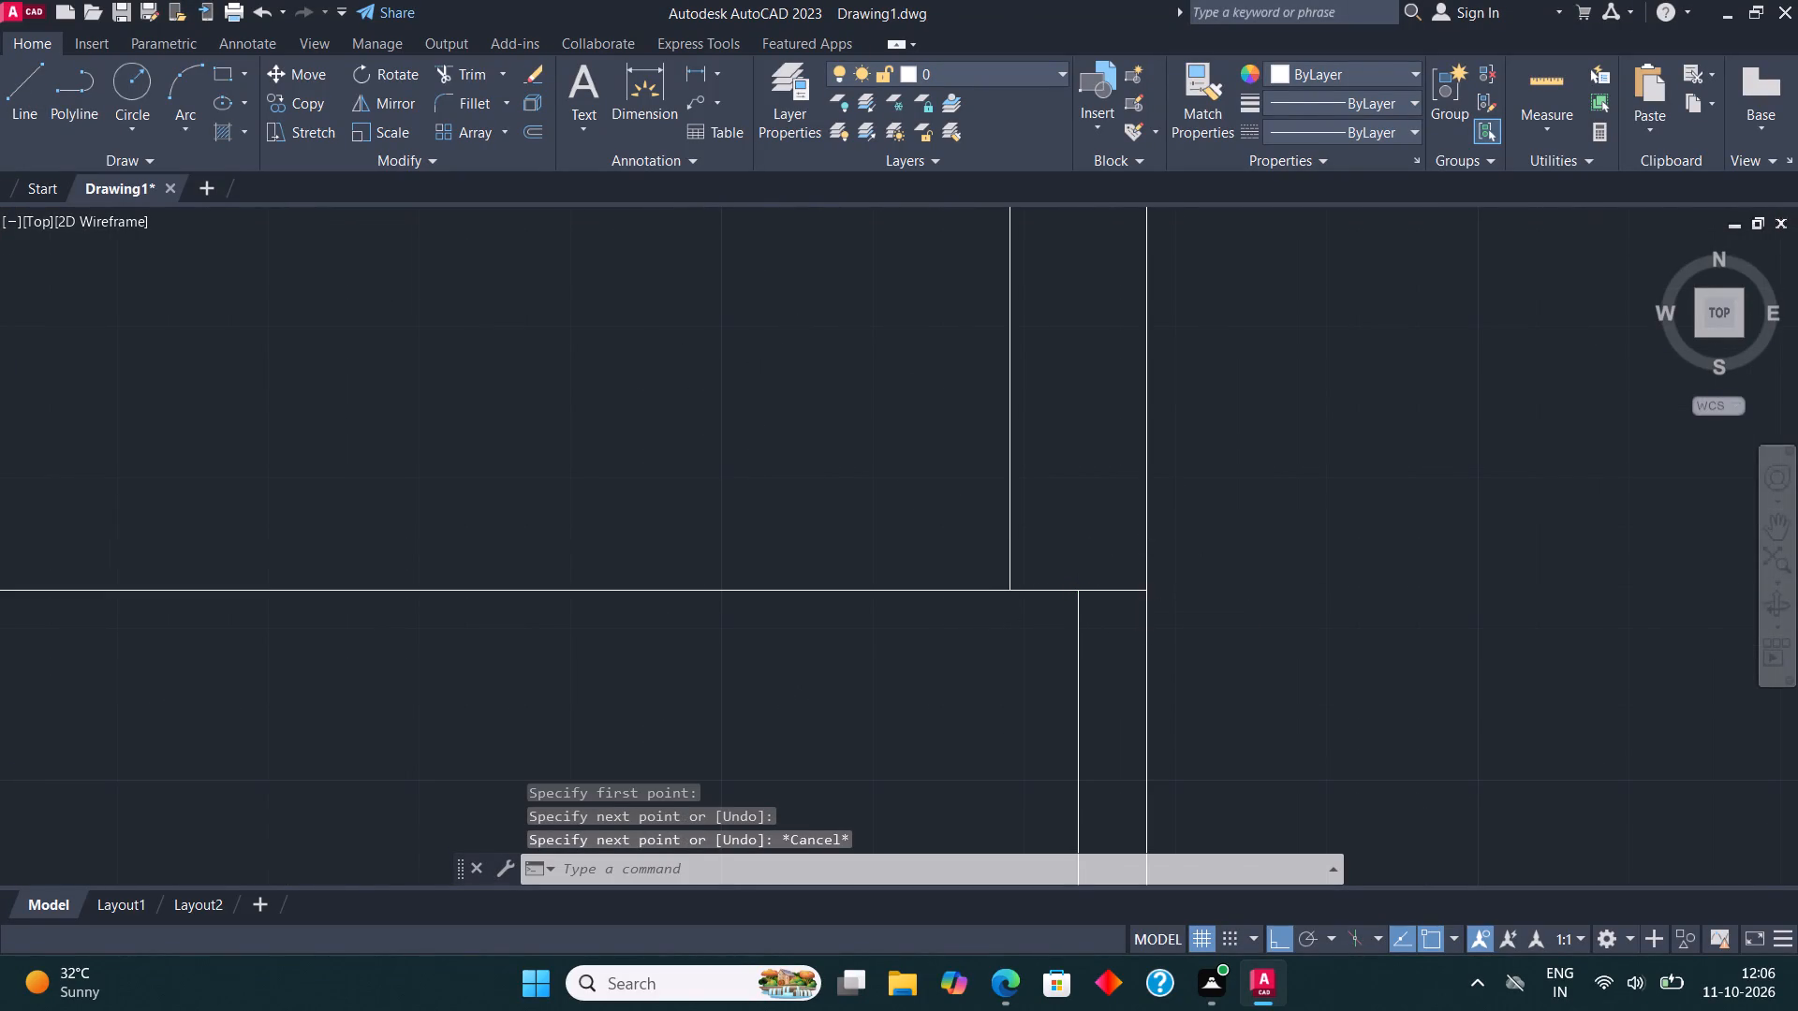
pyautogui.scroll(-2, 1184, 530)
# Trim the part of the horizontal line that crosses between the two lines of the vertical partition.
pyautogui.moveTo(683, 488); pyautogui.dragTo(734, 475, button='middle')
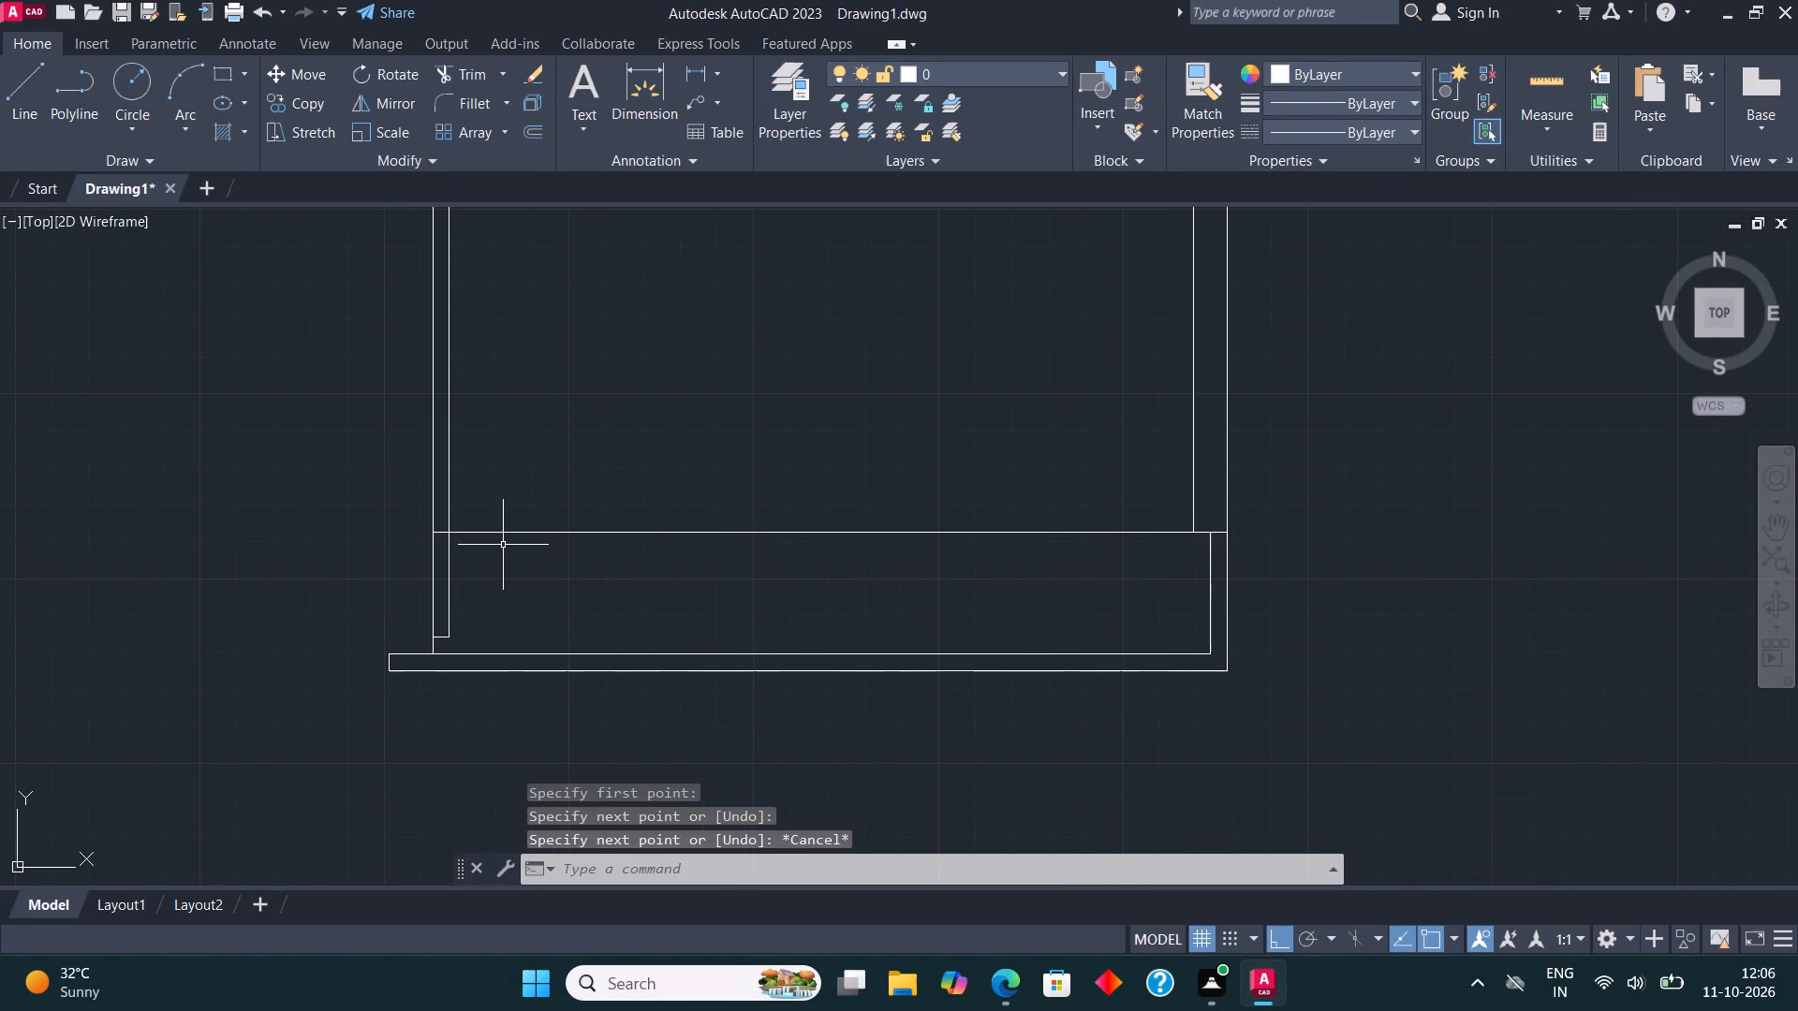
pyautogui.scroll(2, 468, 538)
pyautogui.click(481, 69)
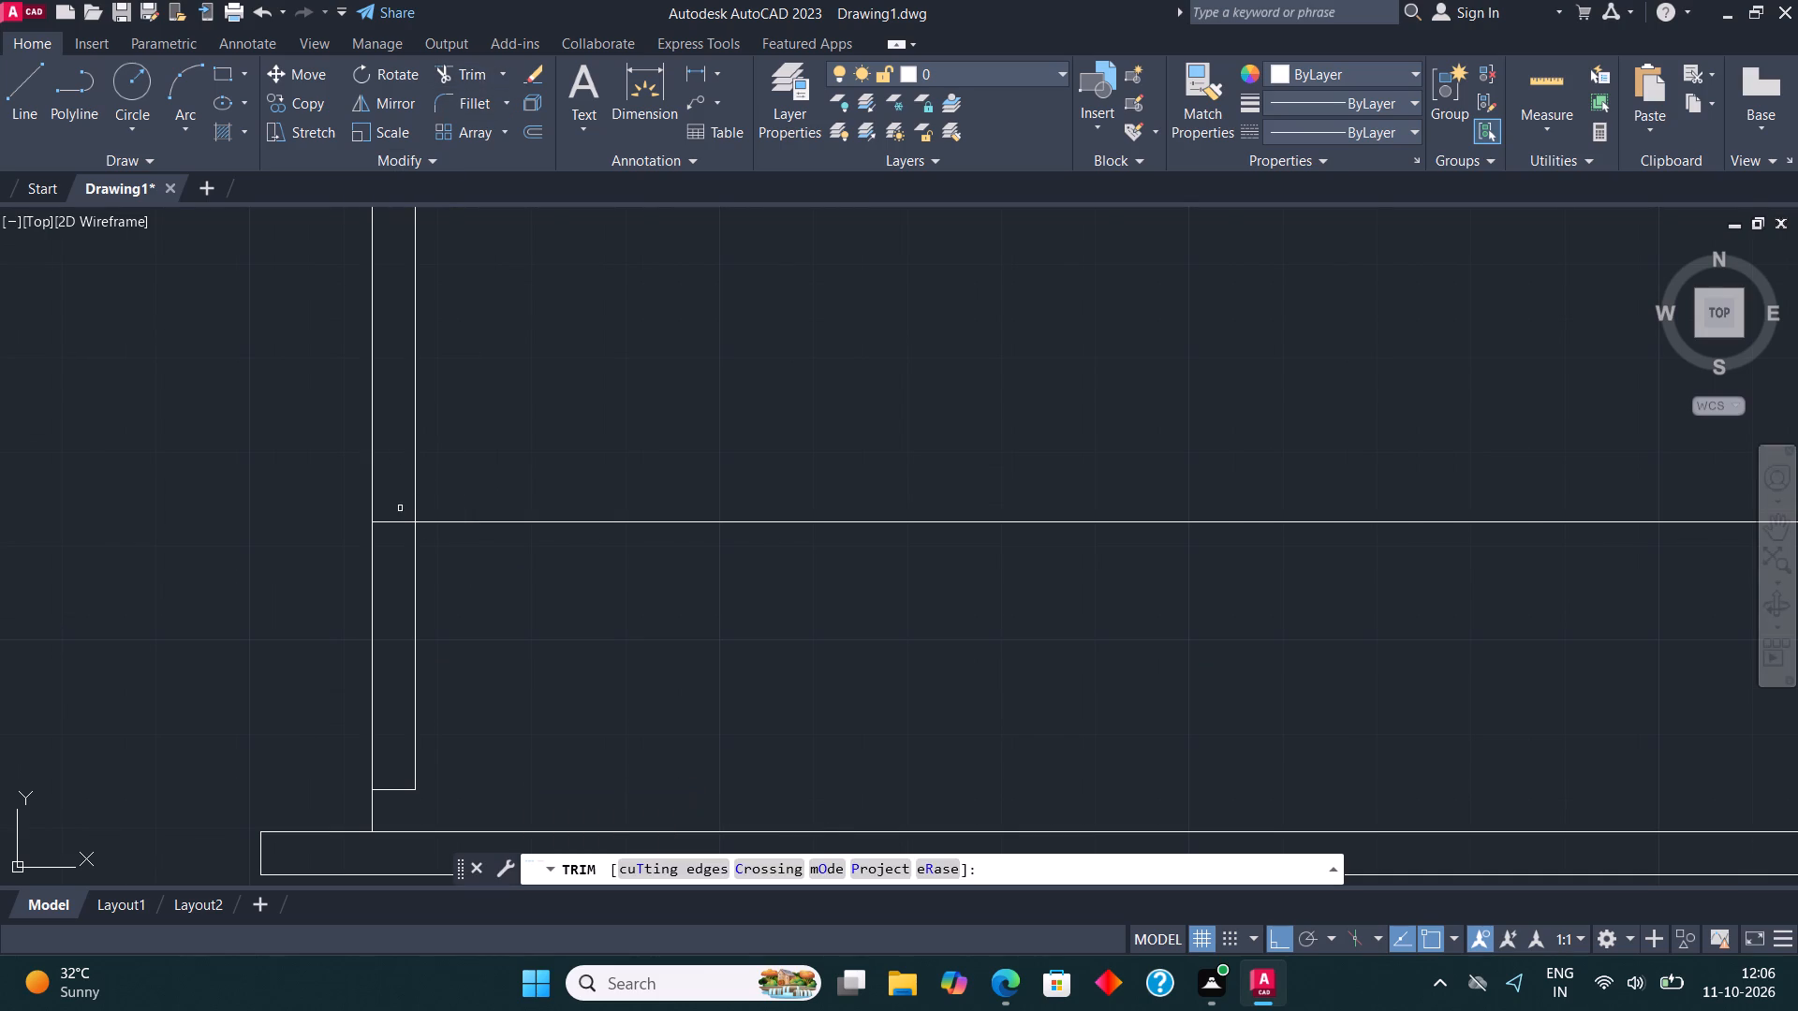
pyautogui.click(400, 511)
pyautogui.click(388, 586)
pyautogui.scroll(-3, 594, 380)
pyautogui.press('Escape')
pyautogui.moveTo(659, 476); pyautogui.dragTo(703, 494, button='middle')
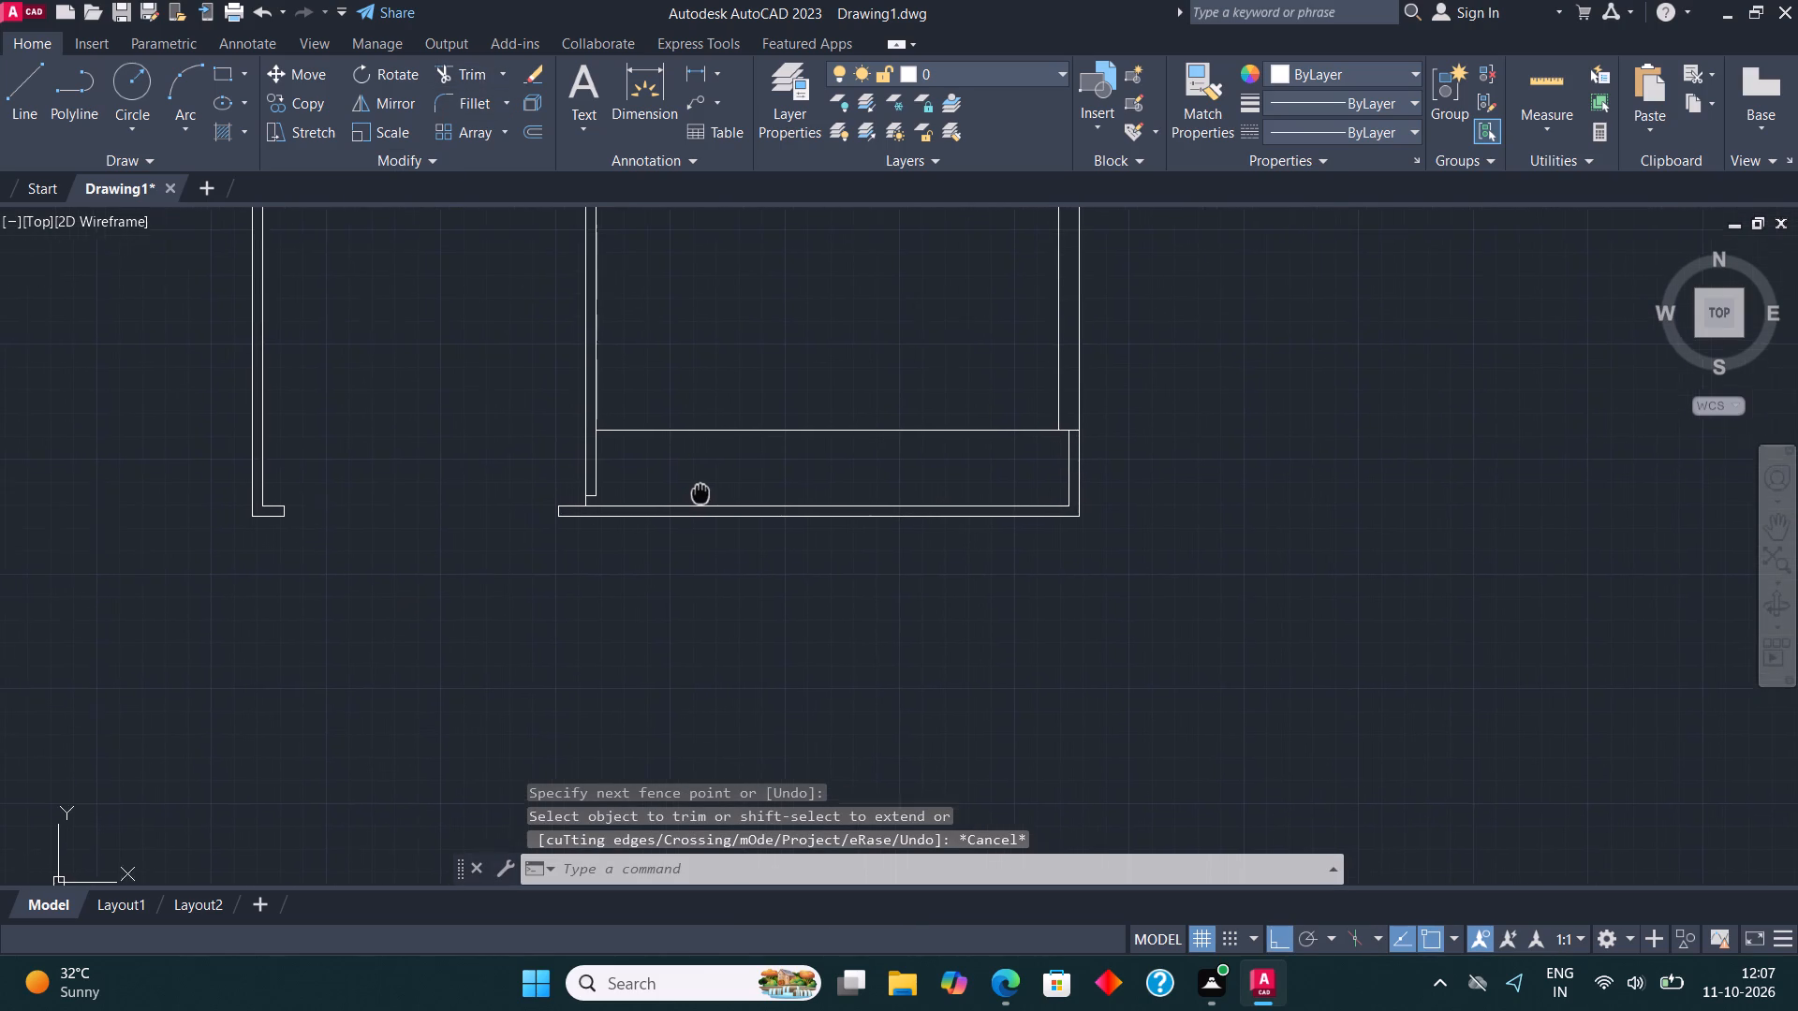
pyautogui.moveTo(703, 494); pyautogui.dragTo(709, 497, button='middle')
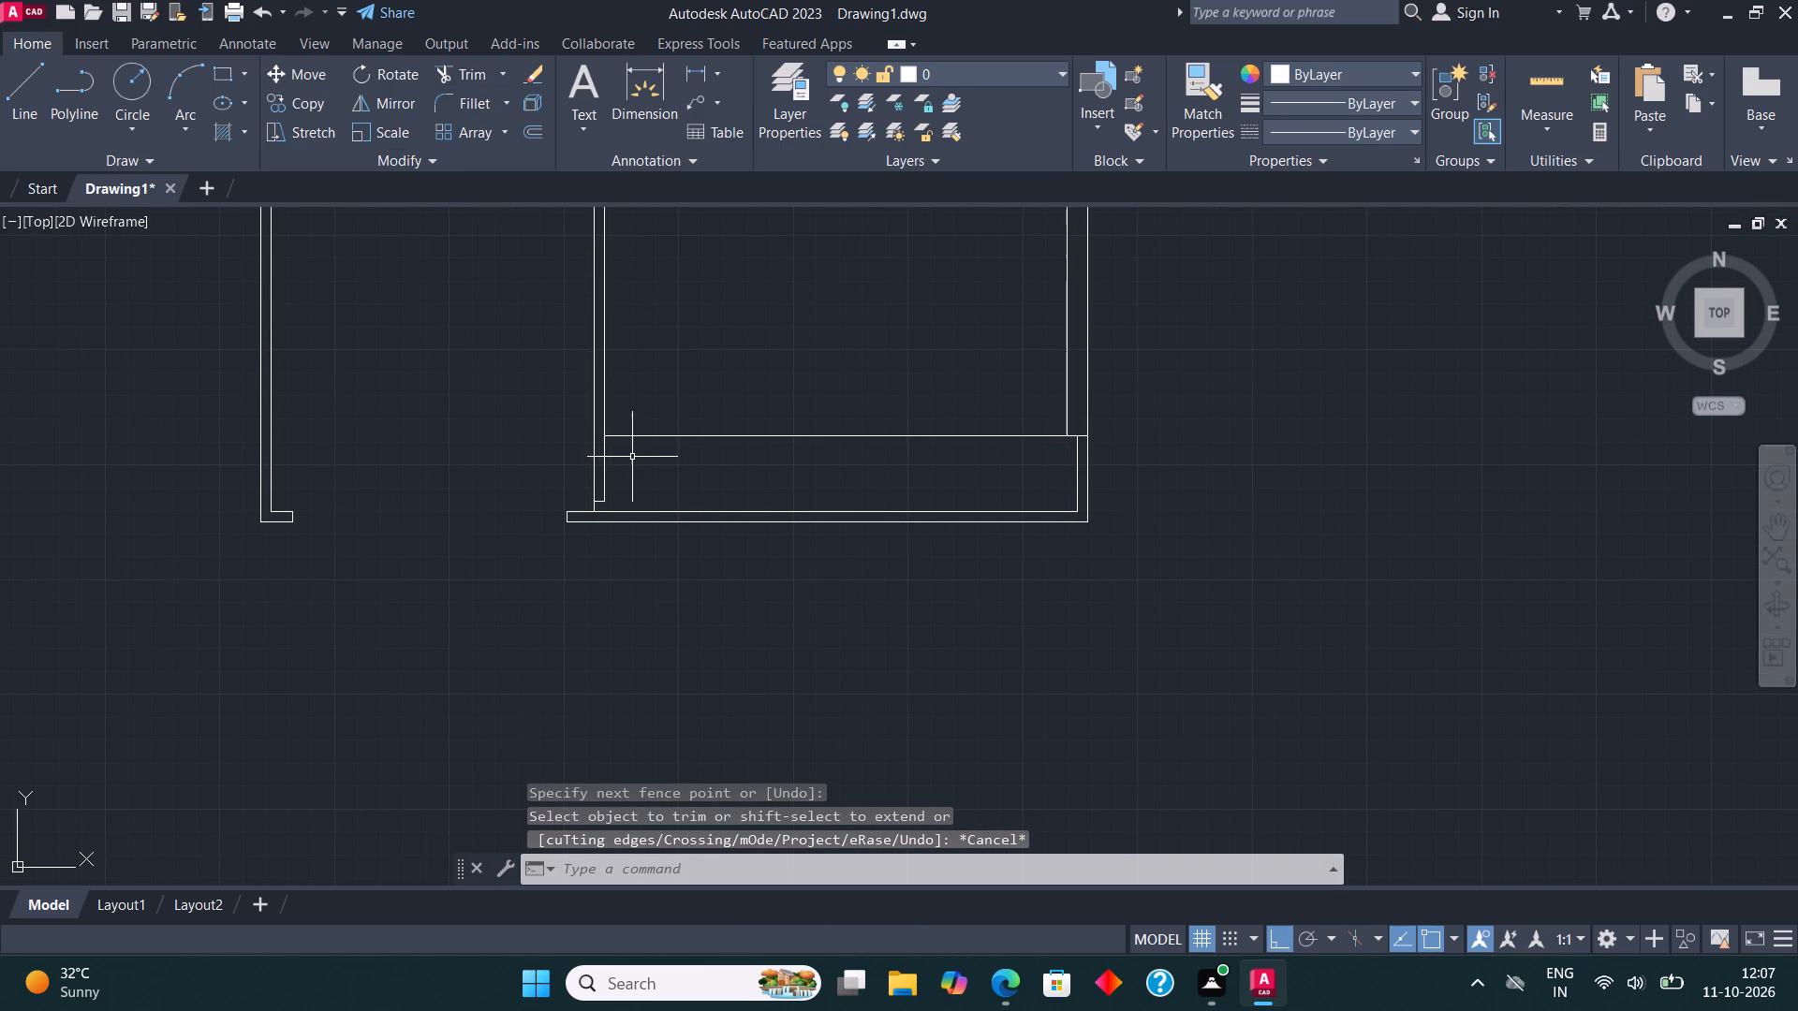
# Copy the horizontal line between the partition and the right wall 9" upward.
pyautogui.moveTo(645, 464); pyautogui.dragTo(665, 597, button='middle')
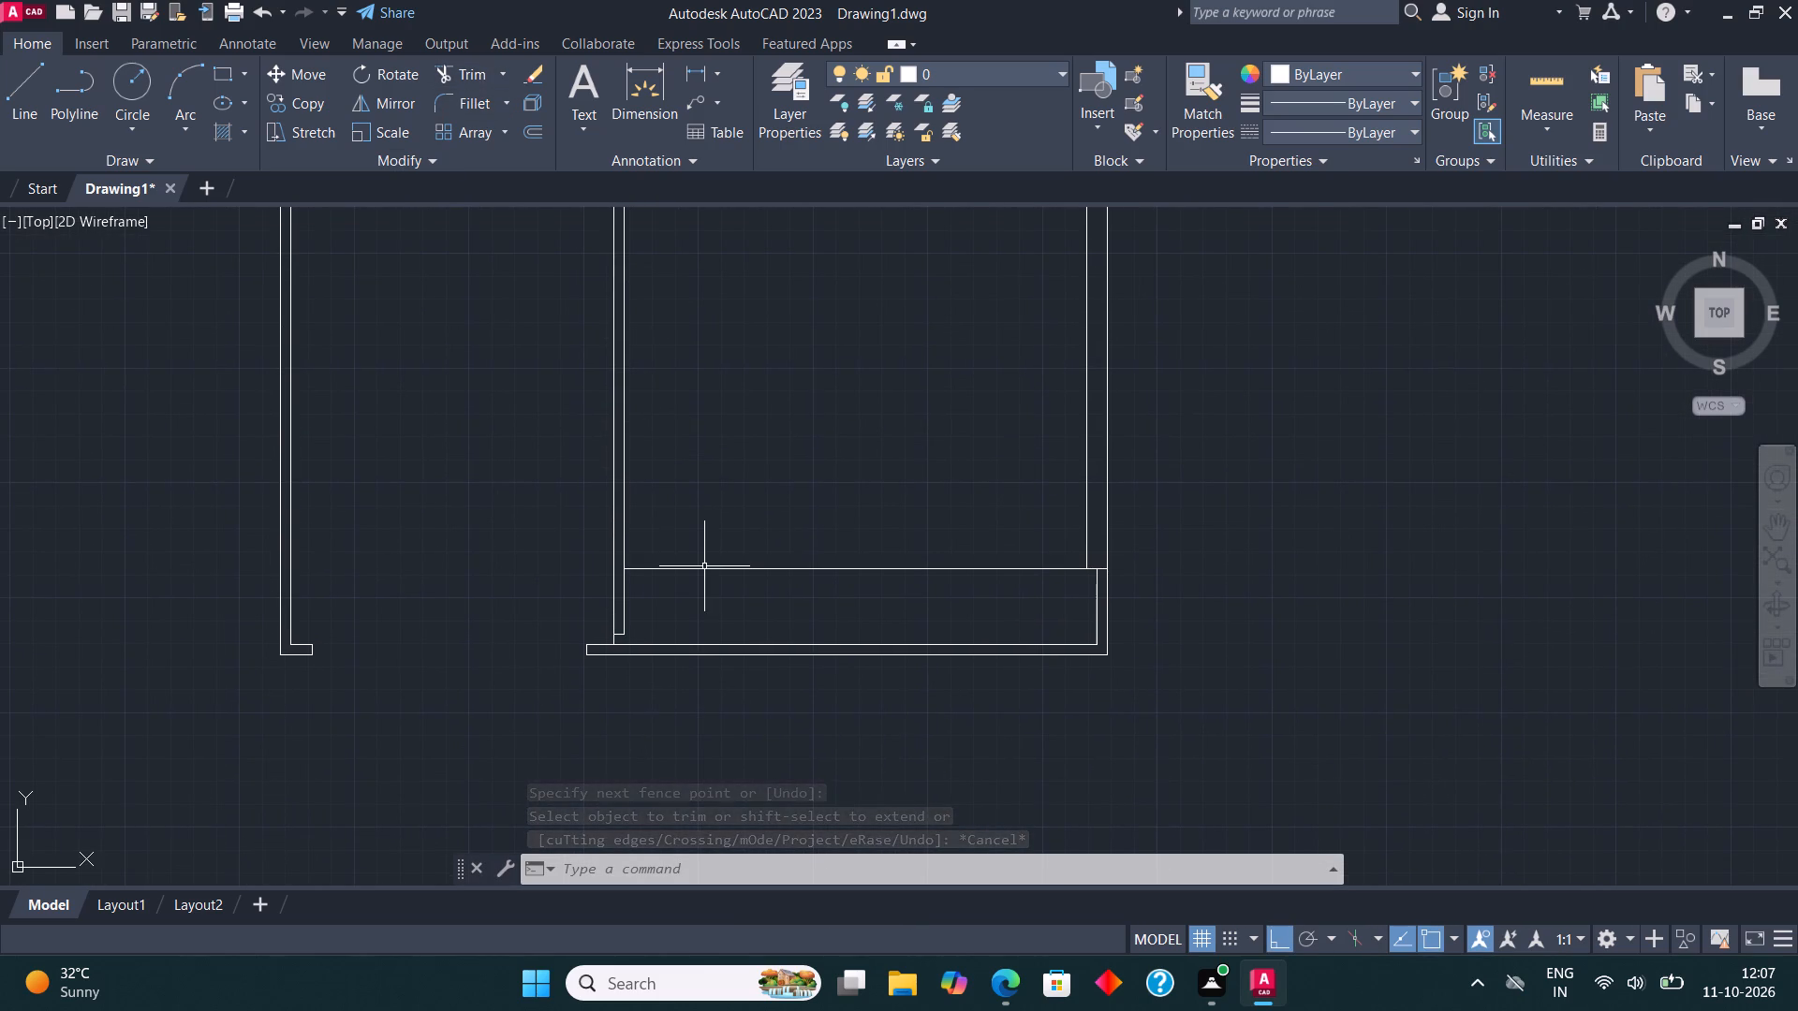
pyautogui.click(707, 568)
pyautogui.click(311, 112)
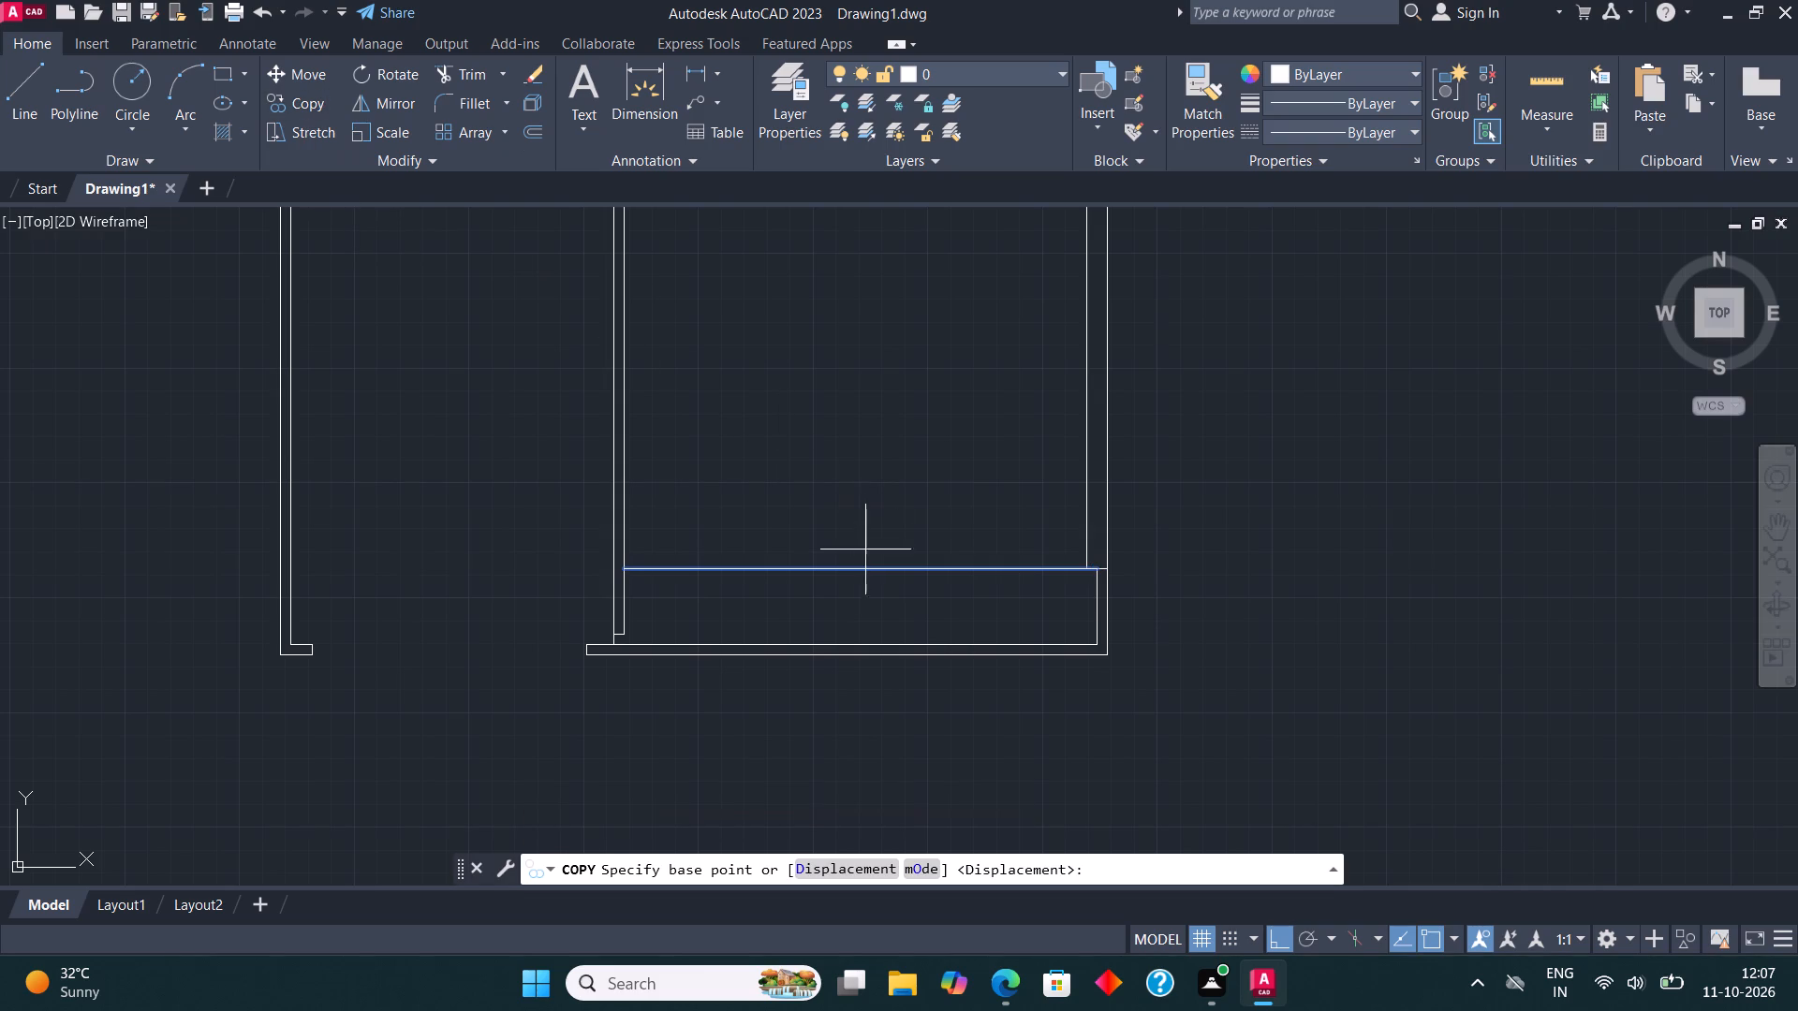
pyautogui.click(864, 576)
pyautogui.write('9"')
pyautogui.press('Return')
pyautogui.press('Escape')
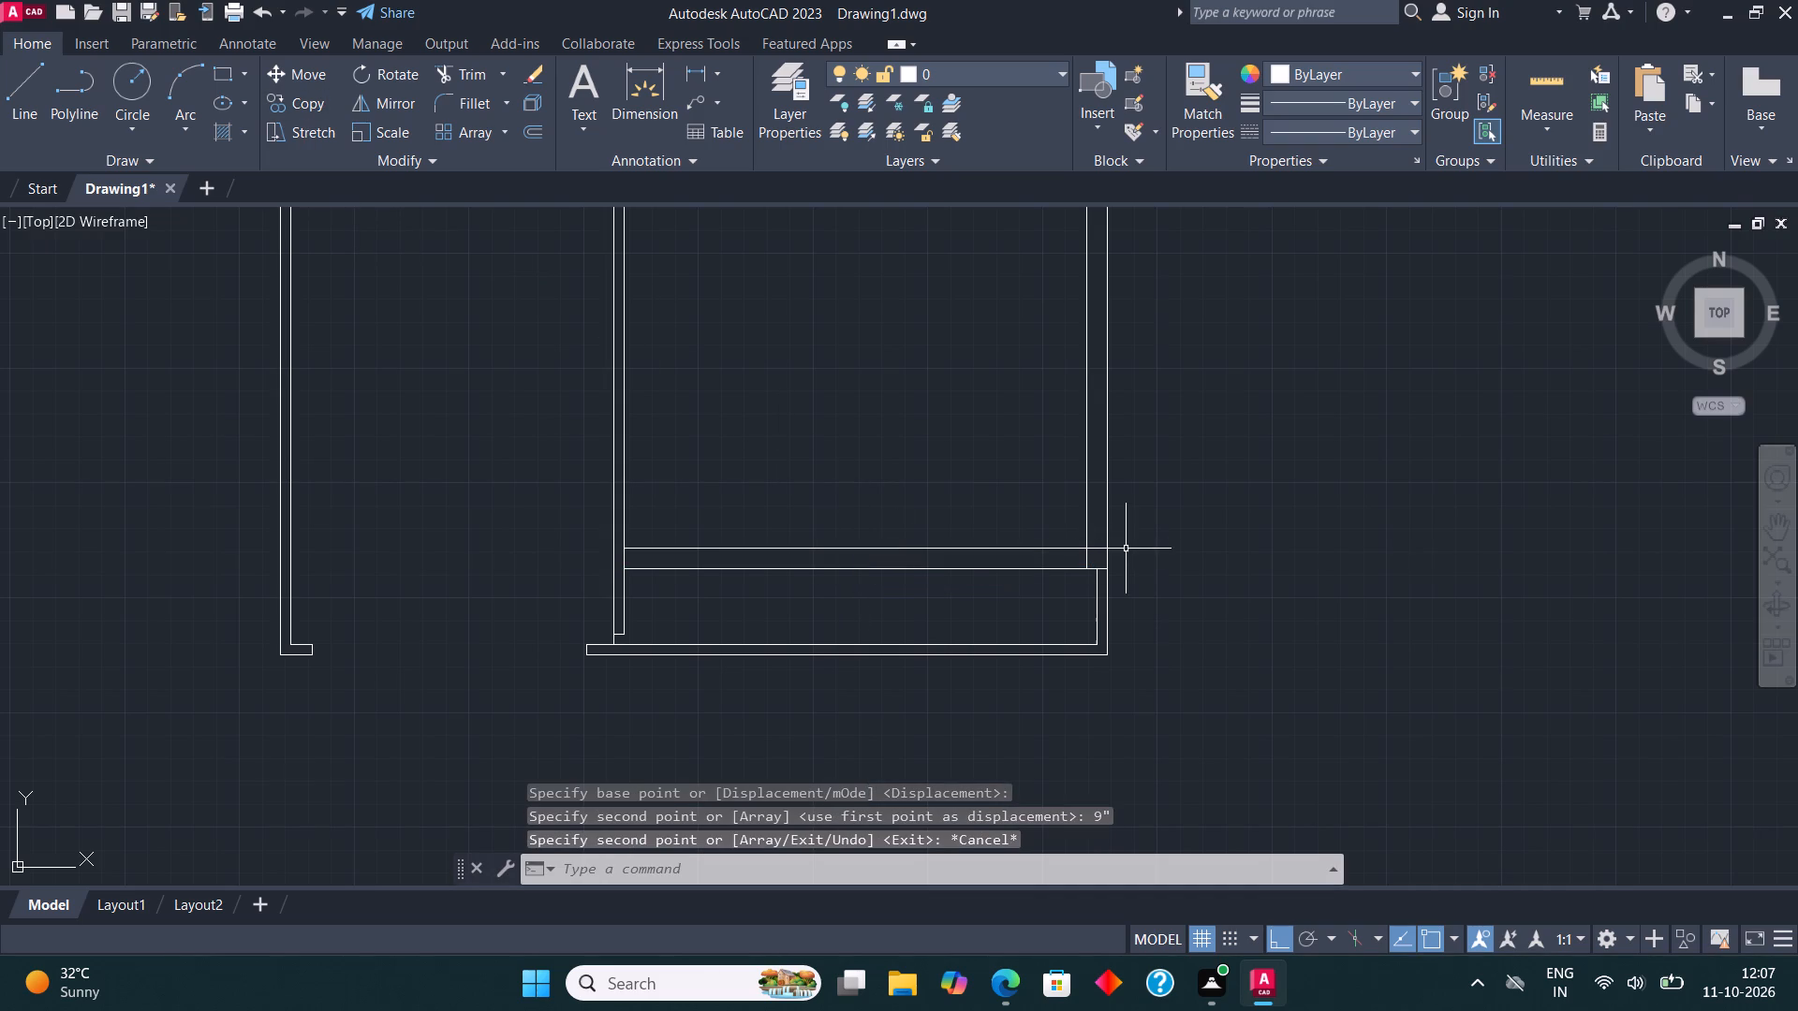
# Trim the end of the copied horizontal line that projects into the right wall.
pyautogui.scroll(2, 1102, 557)
pyautogui.click(458, 80)
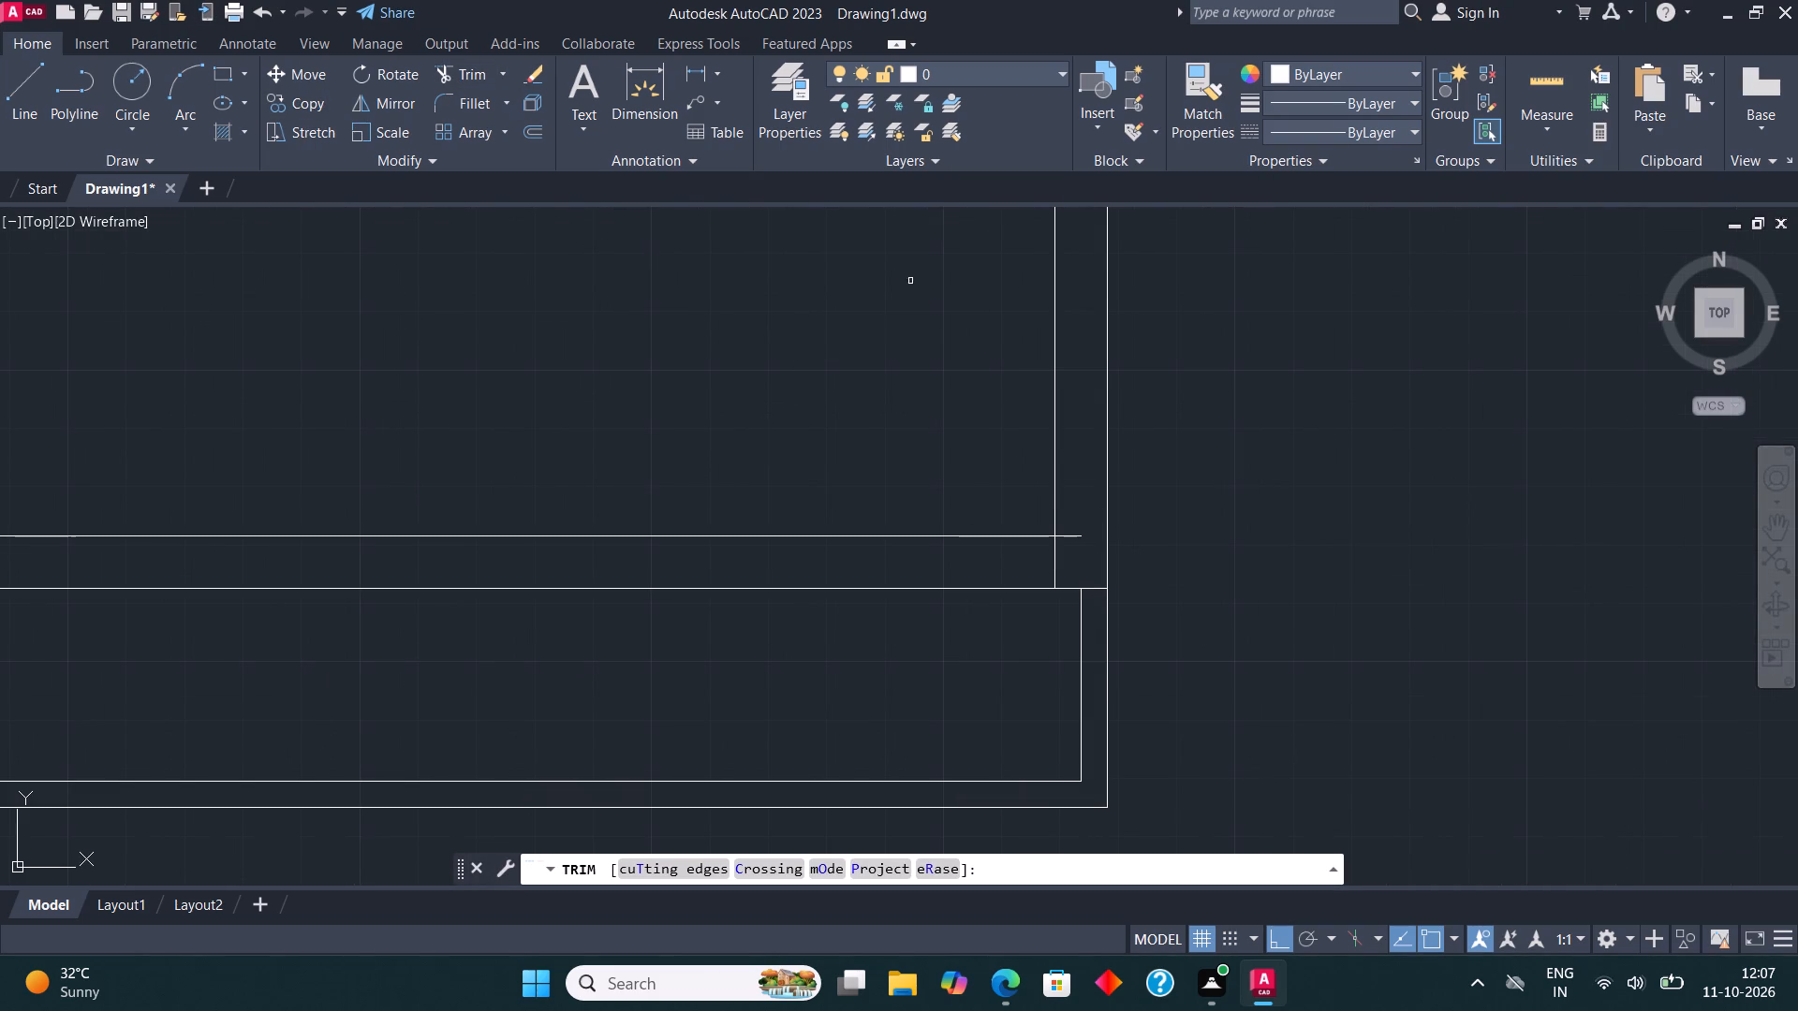
pyautogui.click(1066, 533)
pyautogui.click(1070, 549)
pyautogui.scroll(-1, 1179, 452)
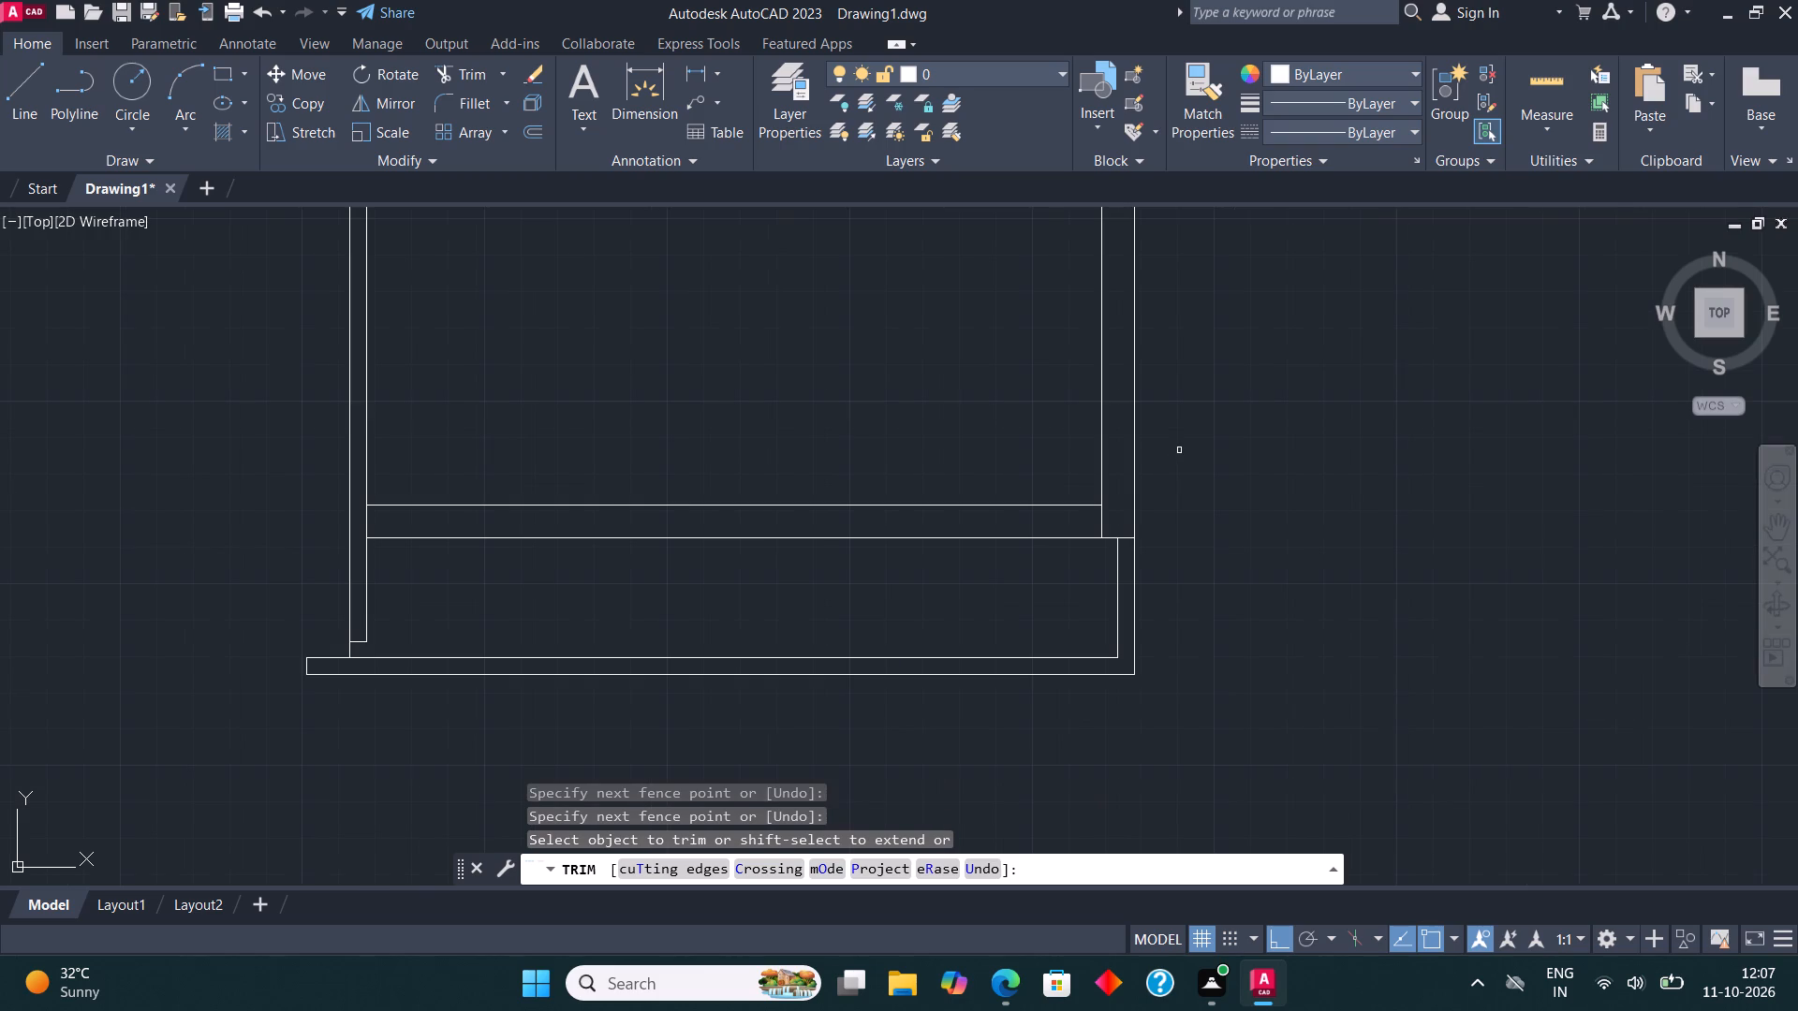
# Trim the partition's right line below the 9" wall and remove the short line capping its lower end.
pyautogui.scroll(-1, 1179, 450)
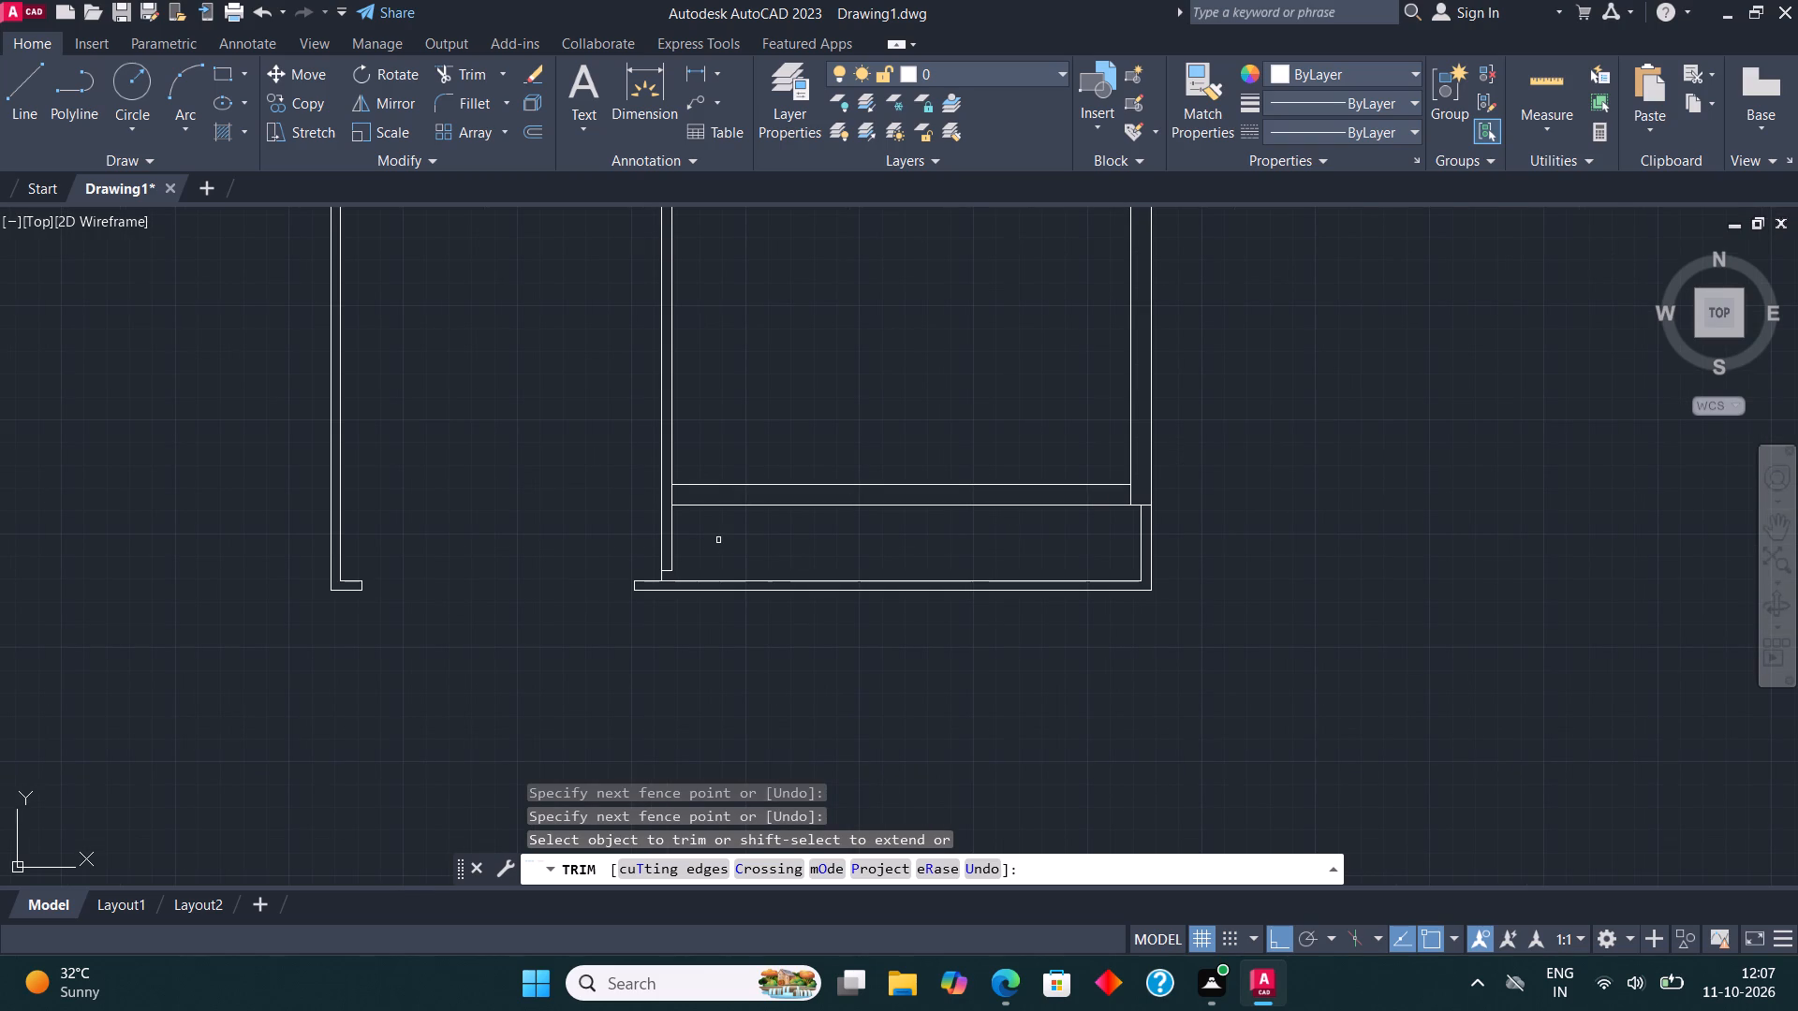
pyautogui.click(672, 570)
pyautogui.click(671, 557)
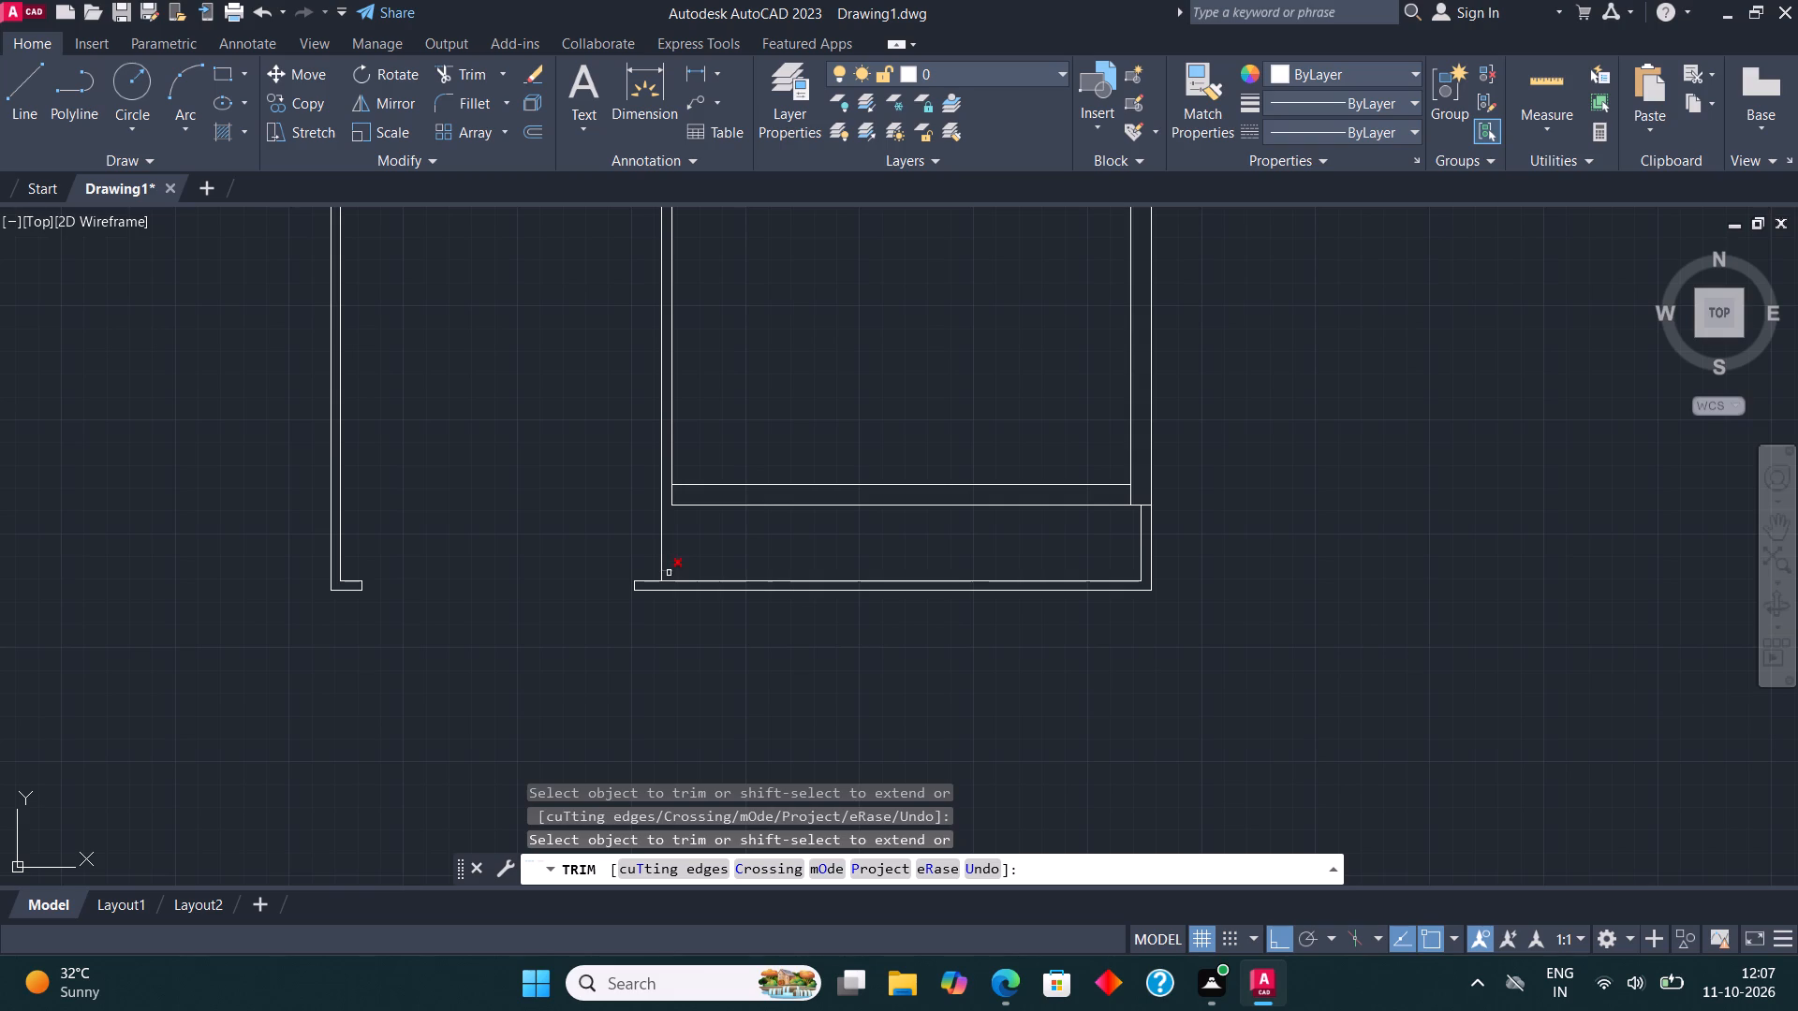
pyautogui.click(669, 573)
pyautogui.press('Escape')
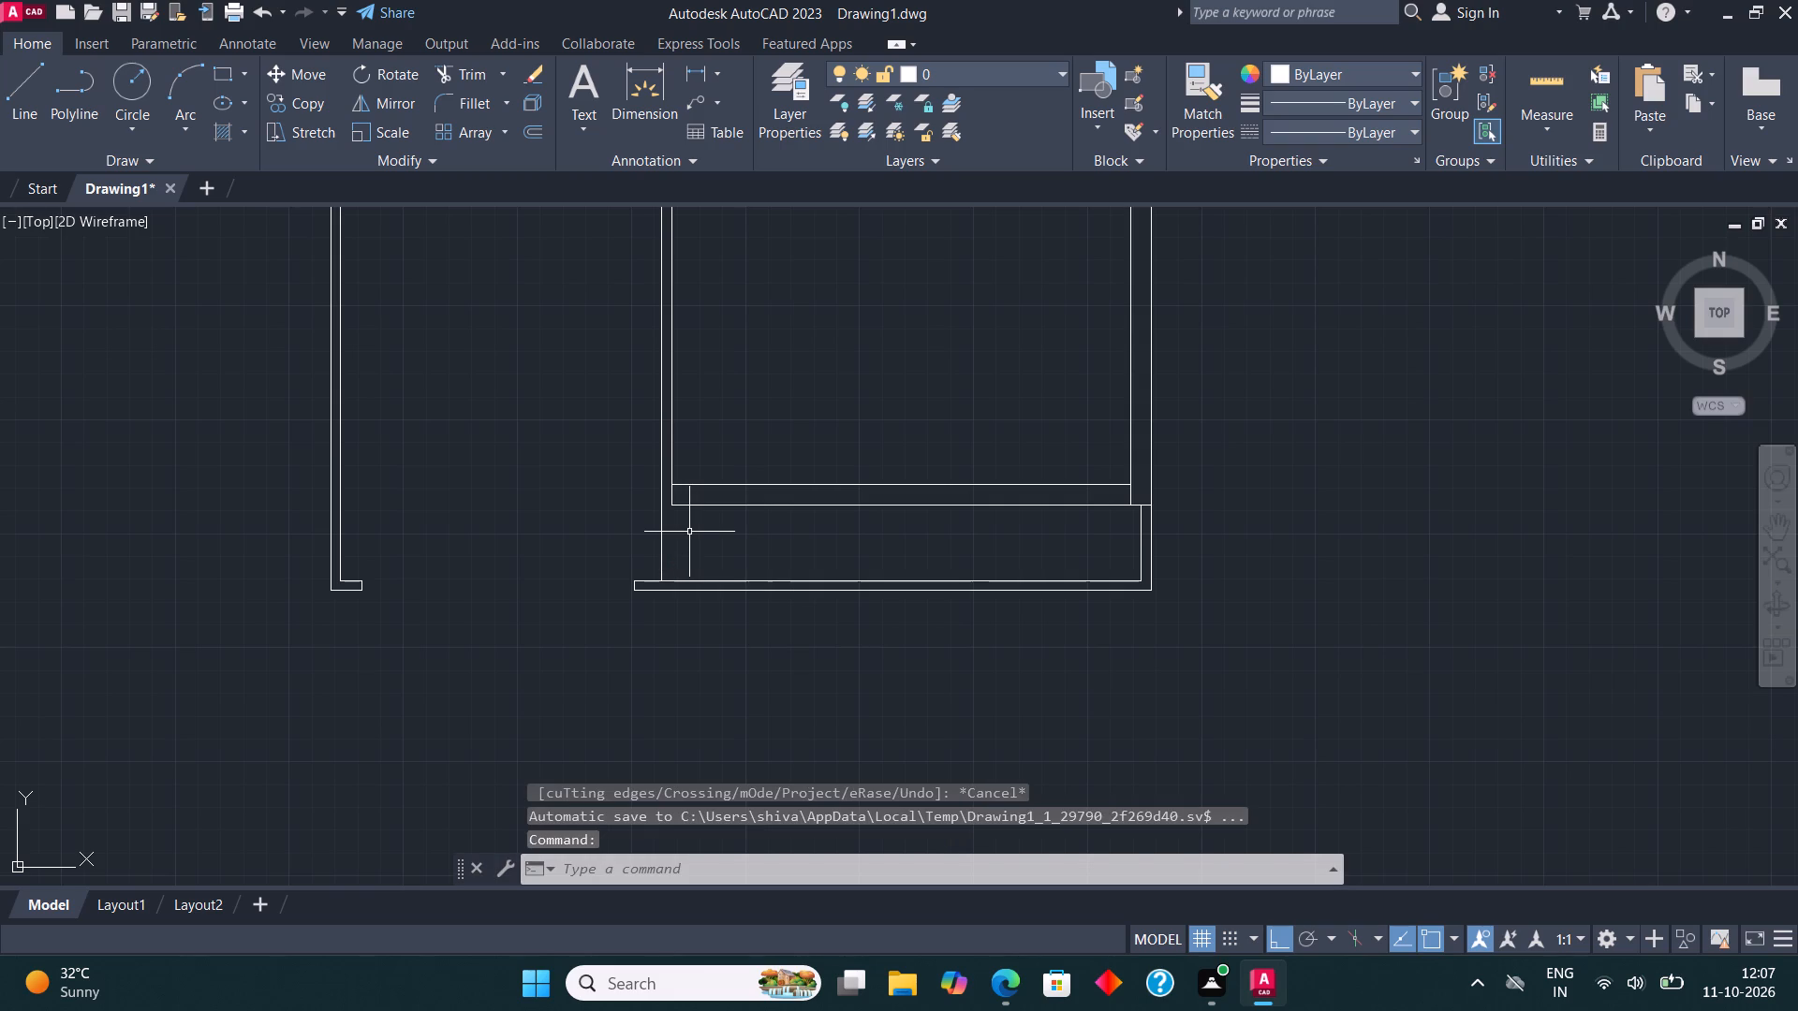
# Draw two short lines extending both faces of the 9" horizontal wall across the partition to its left line.
pyautogui.scroll(1, 657, 502)
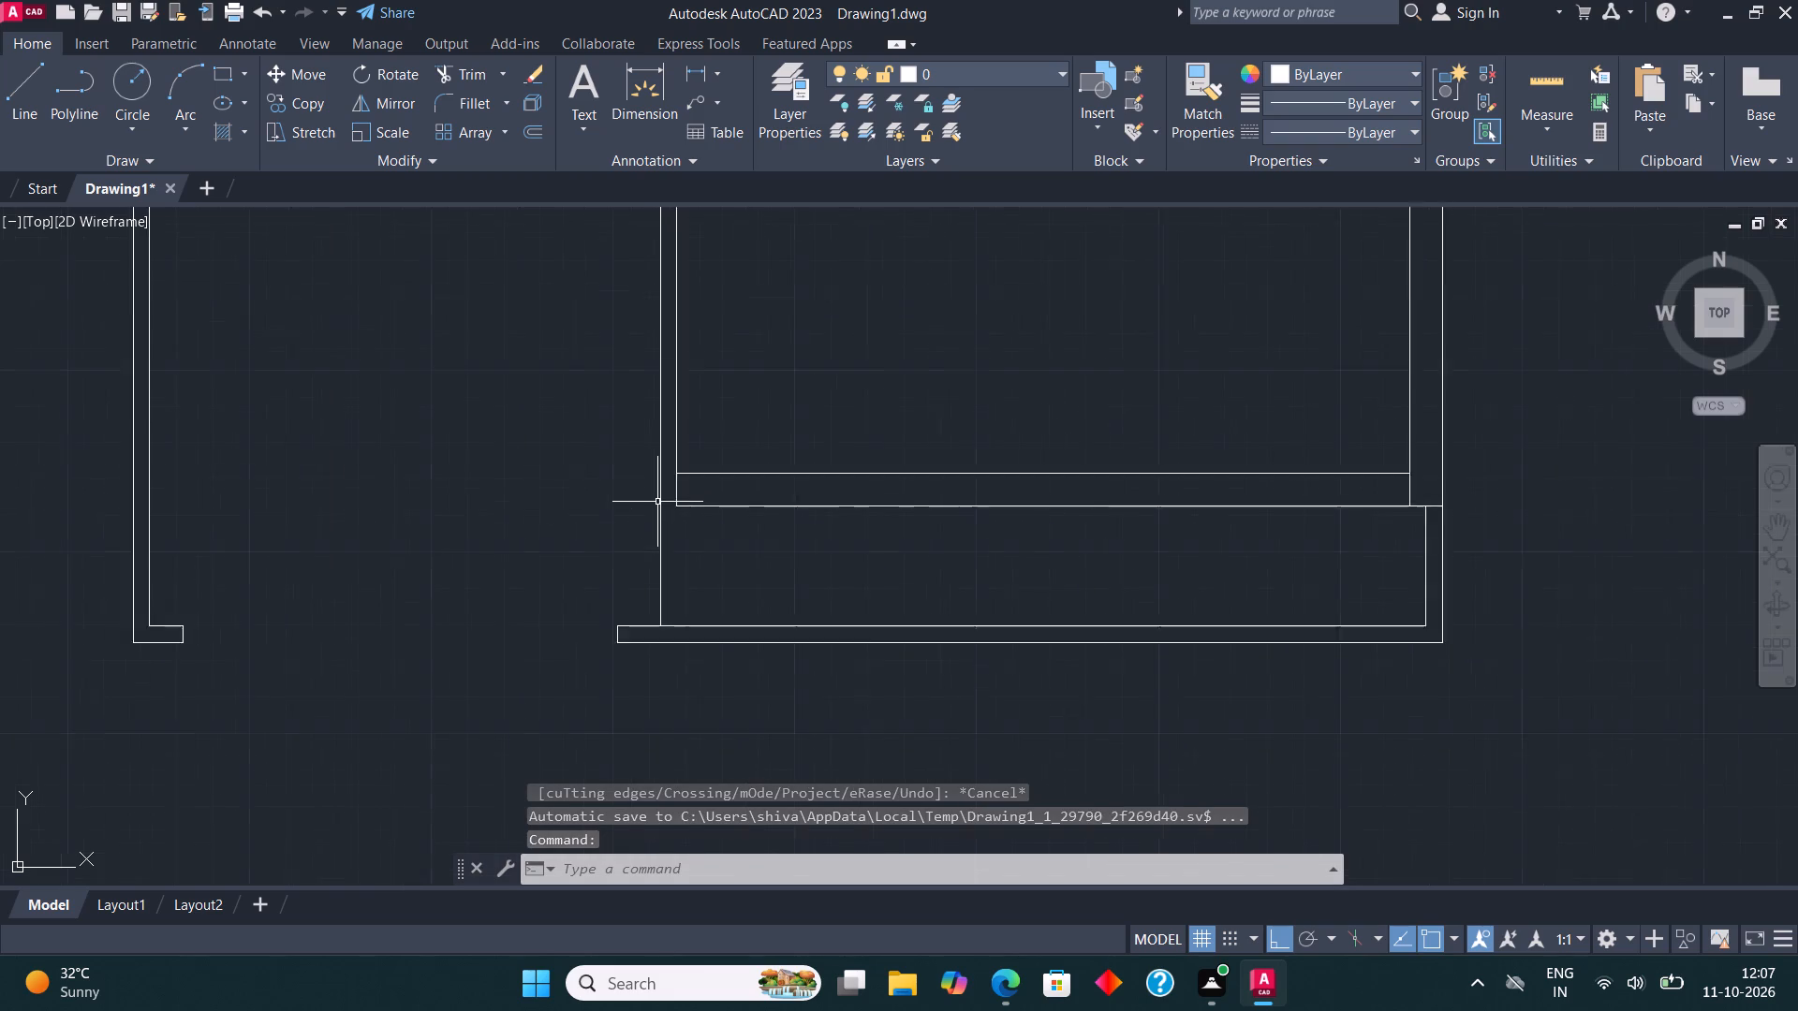
pyautogui.scroll(2, 657, 502)
pyautogui.click(14, 86)
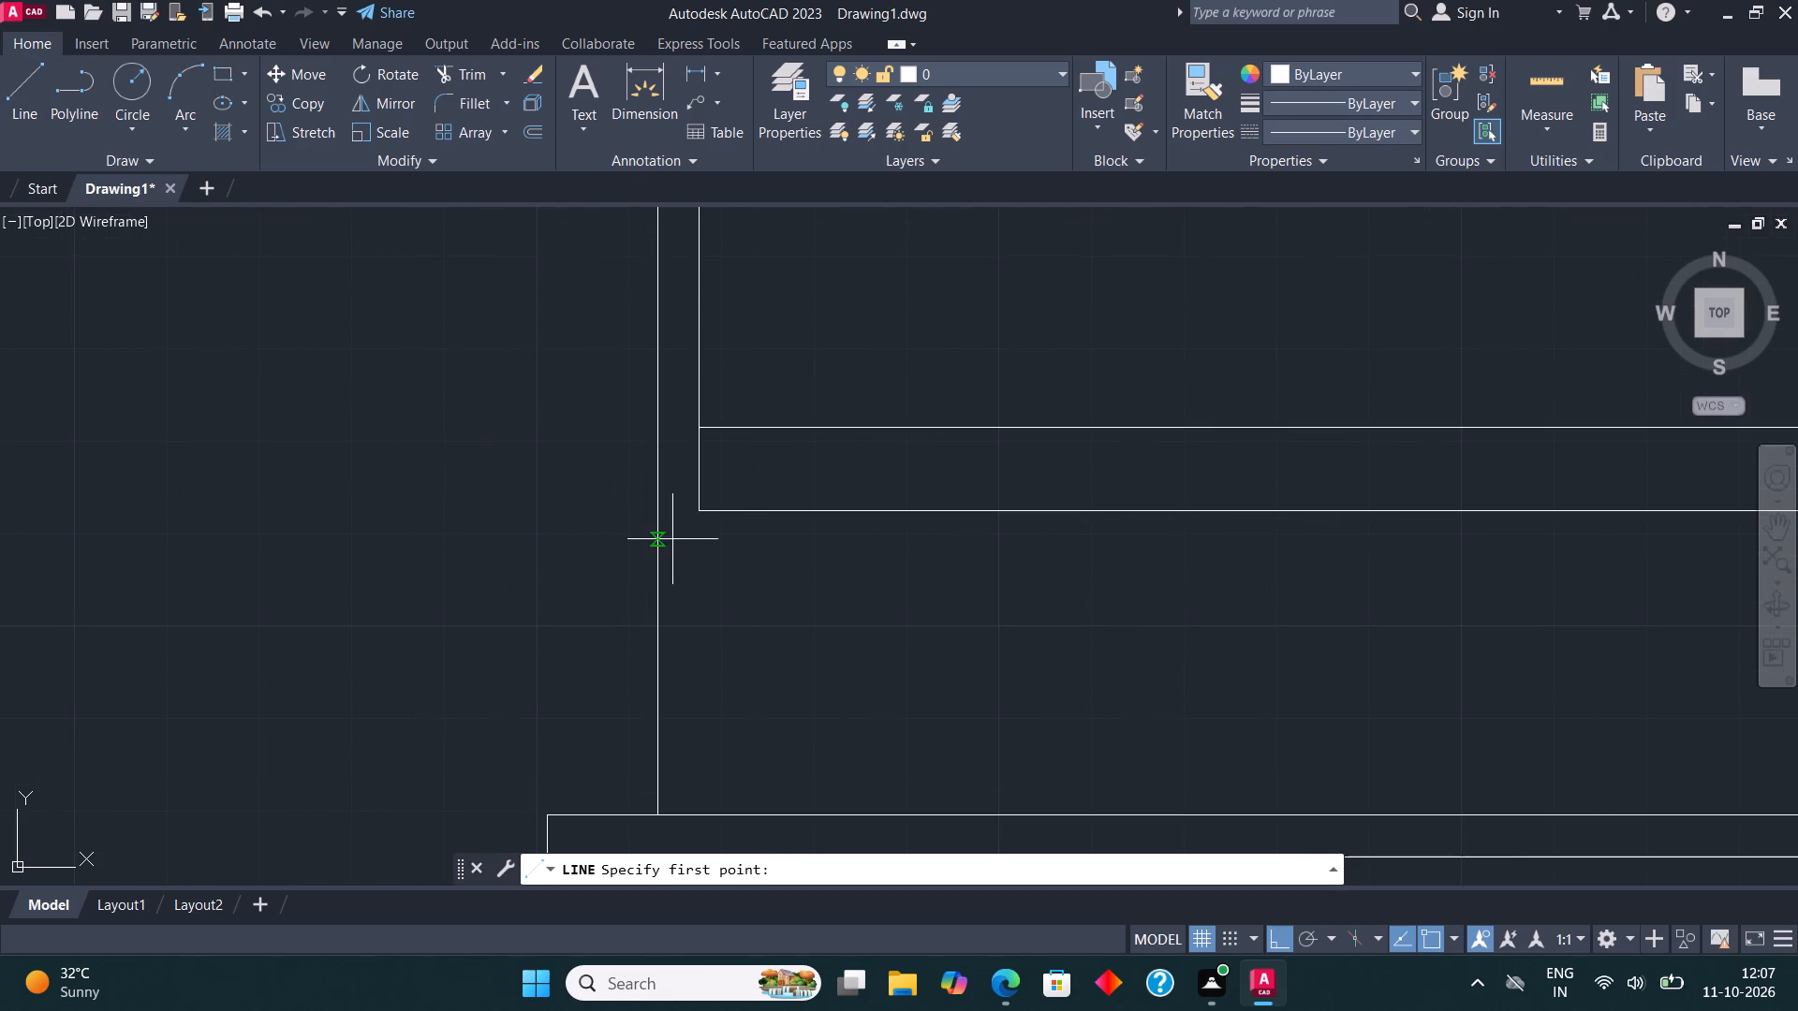
pyautogui.click(701, 516)
pyautogui.click(662, 512)
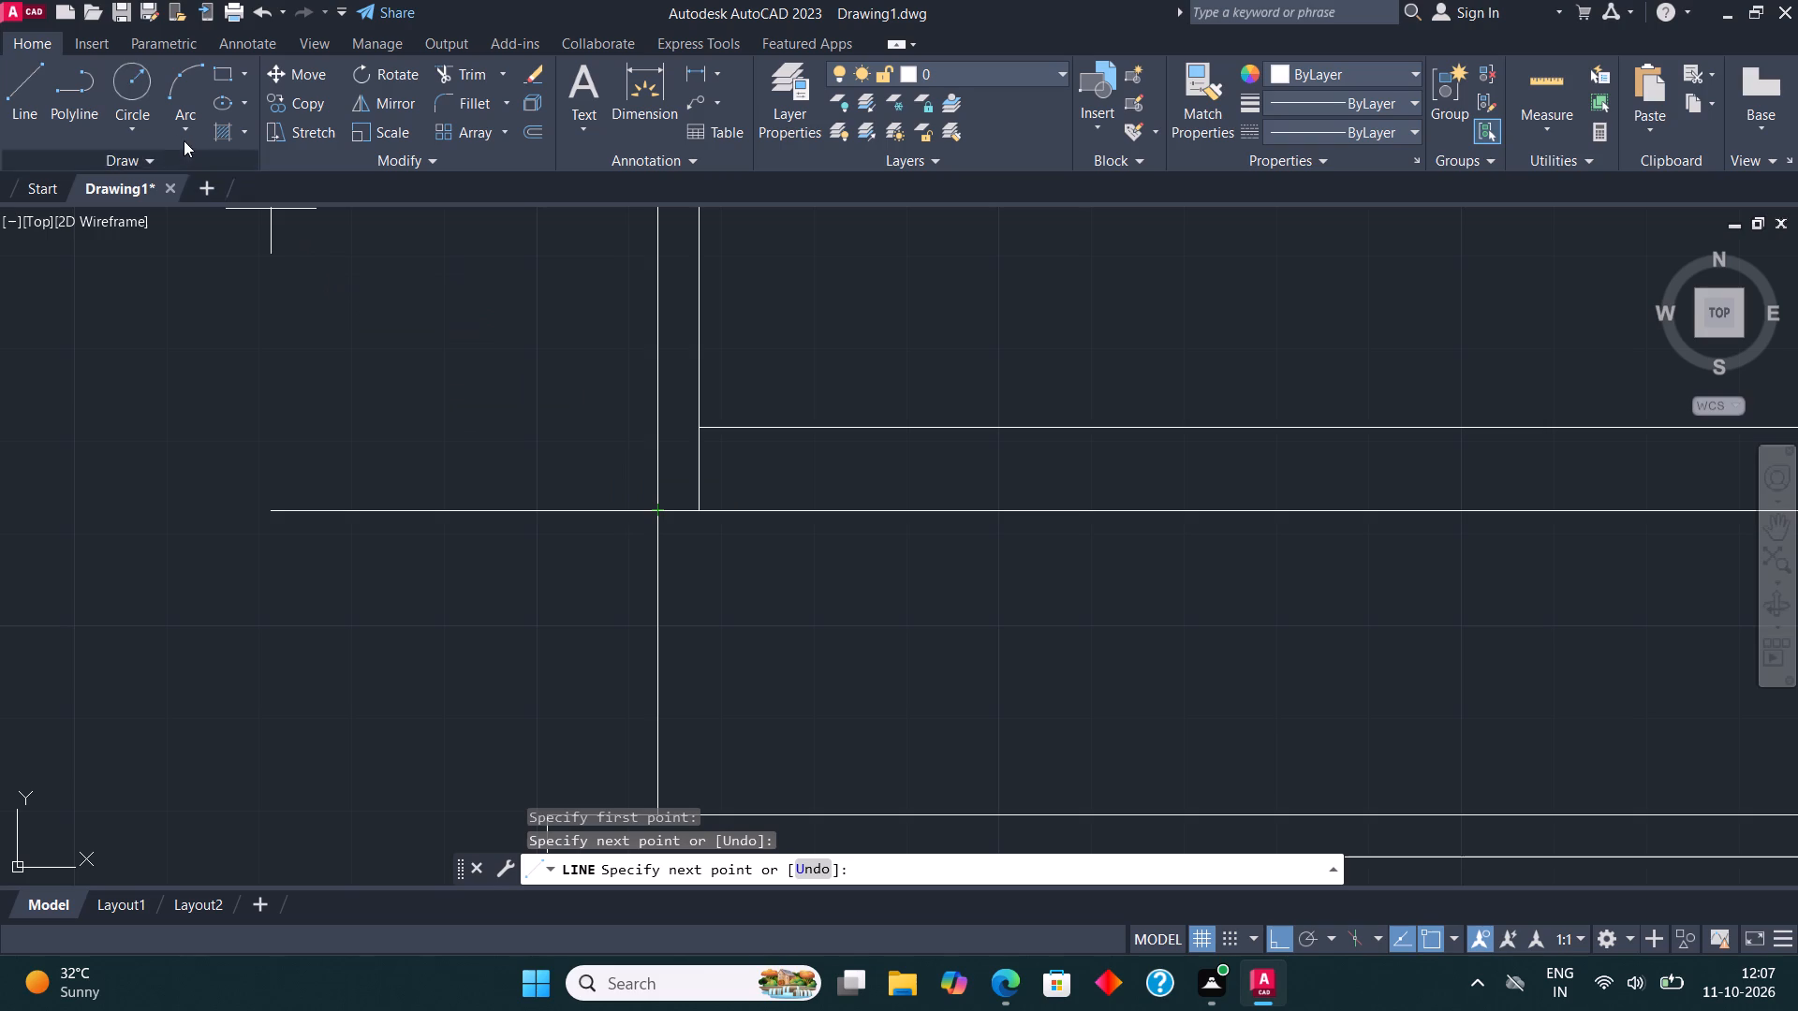
pyautogui.click(22, 74)
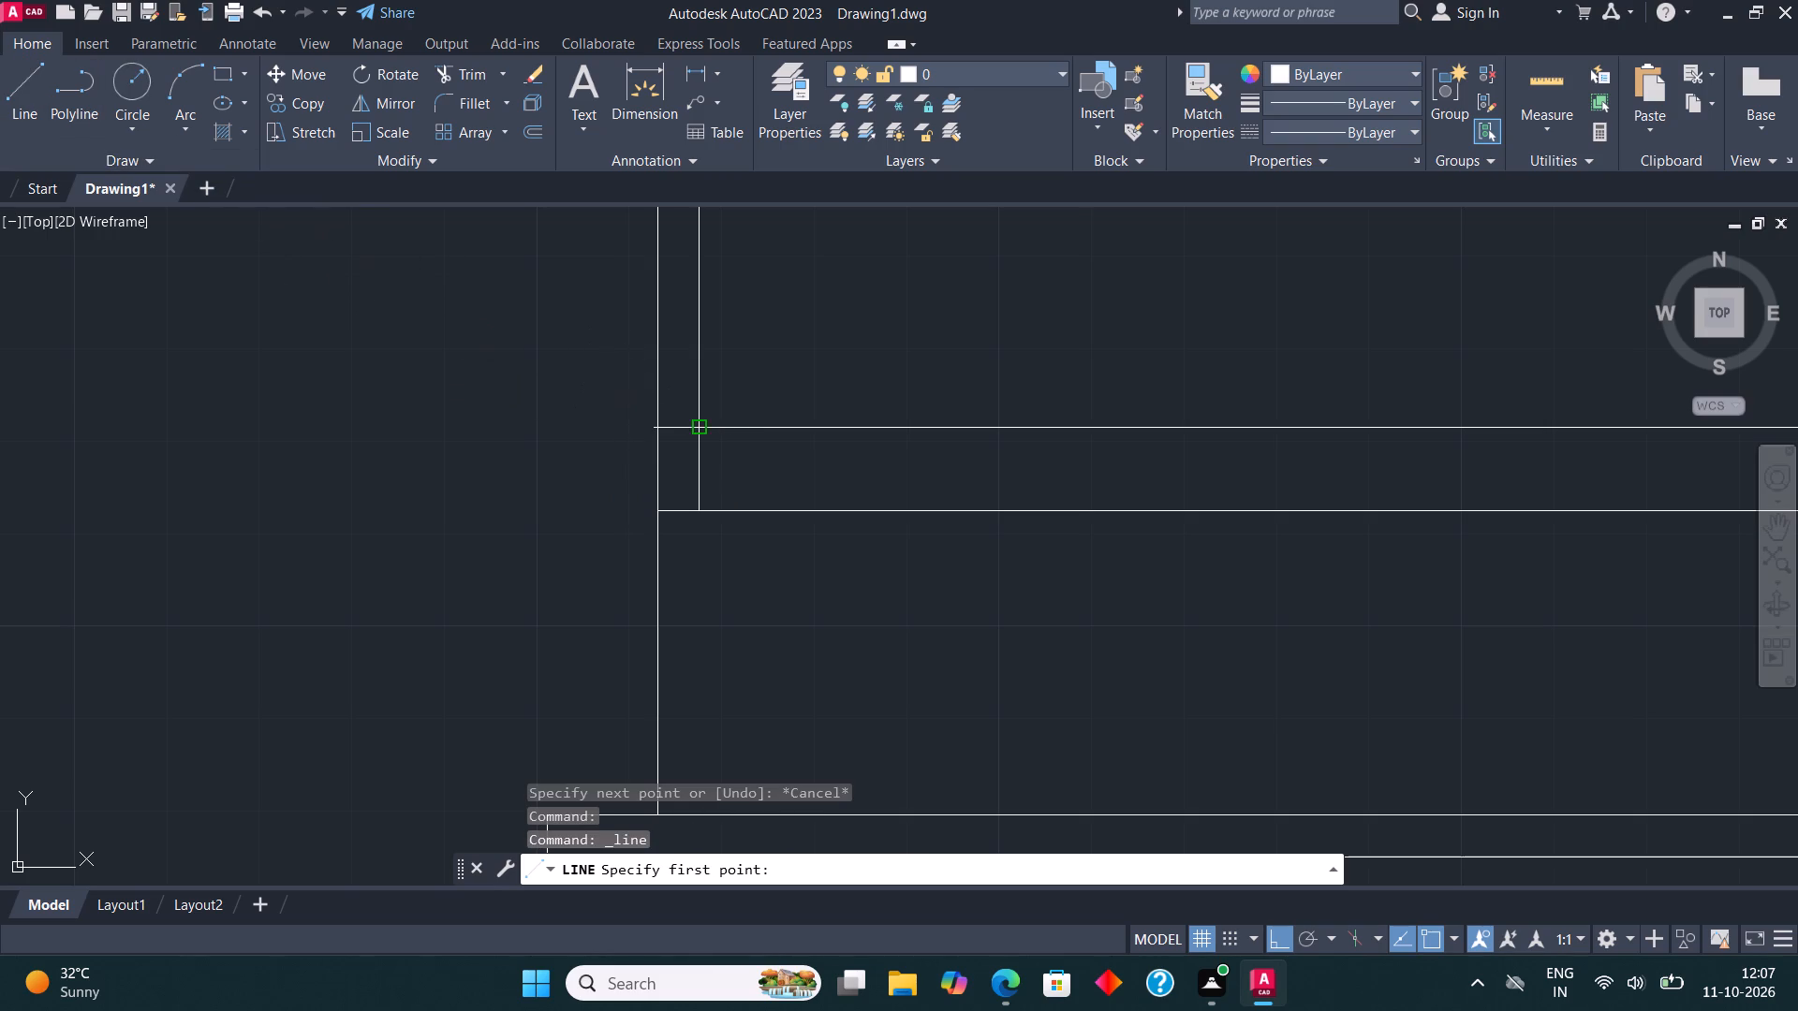
pyautogui.click(701, 426)
pyautogui.click(663, 420)
# Trim the partition's right line where it crosses the 9" horizontal wall.
pyautogui.click(466, 75)
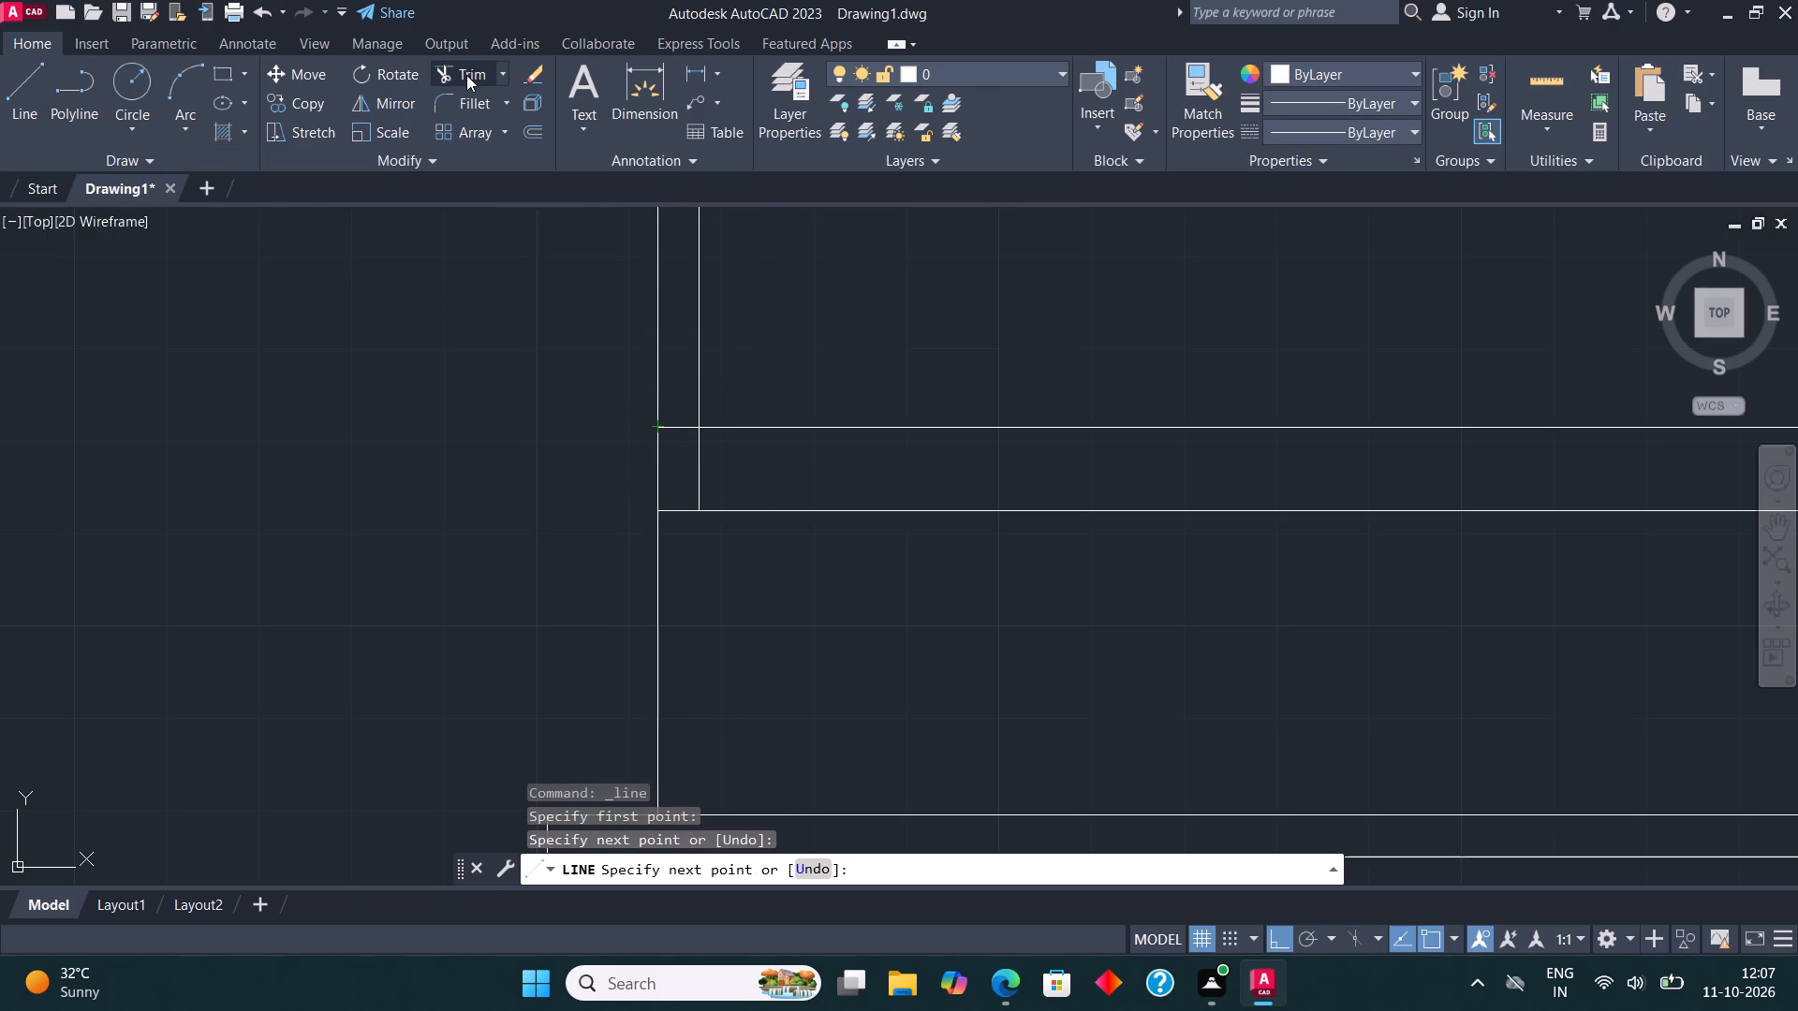
pyautogui.moveTo(690, 469); pyautogui.dragTo(715, 470)
pyautogui.click(765, 470)
pyautogui.scroll(-3, 765, 470)
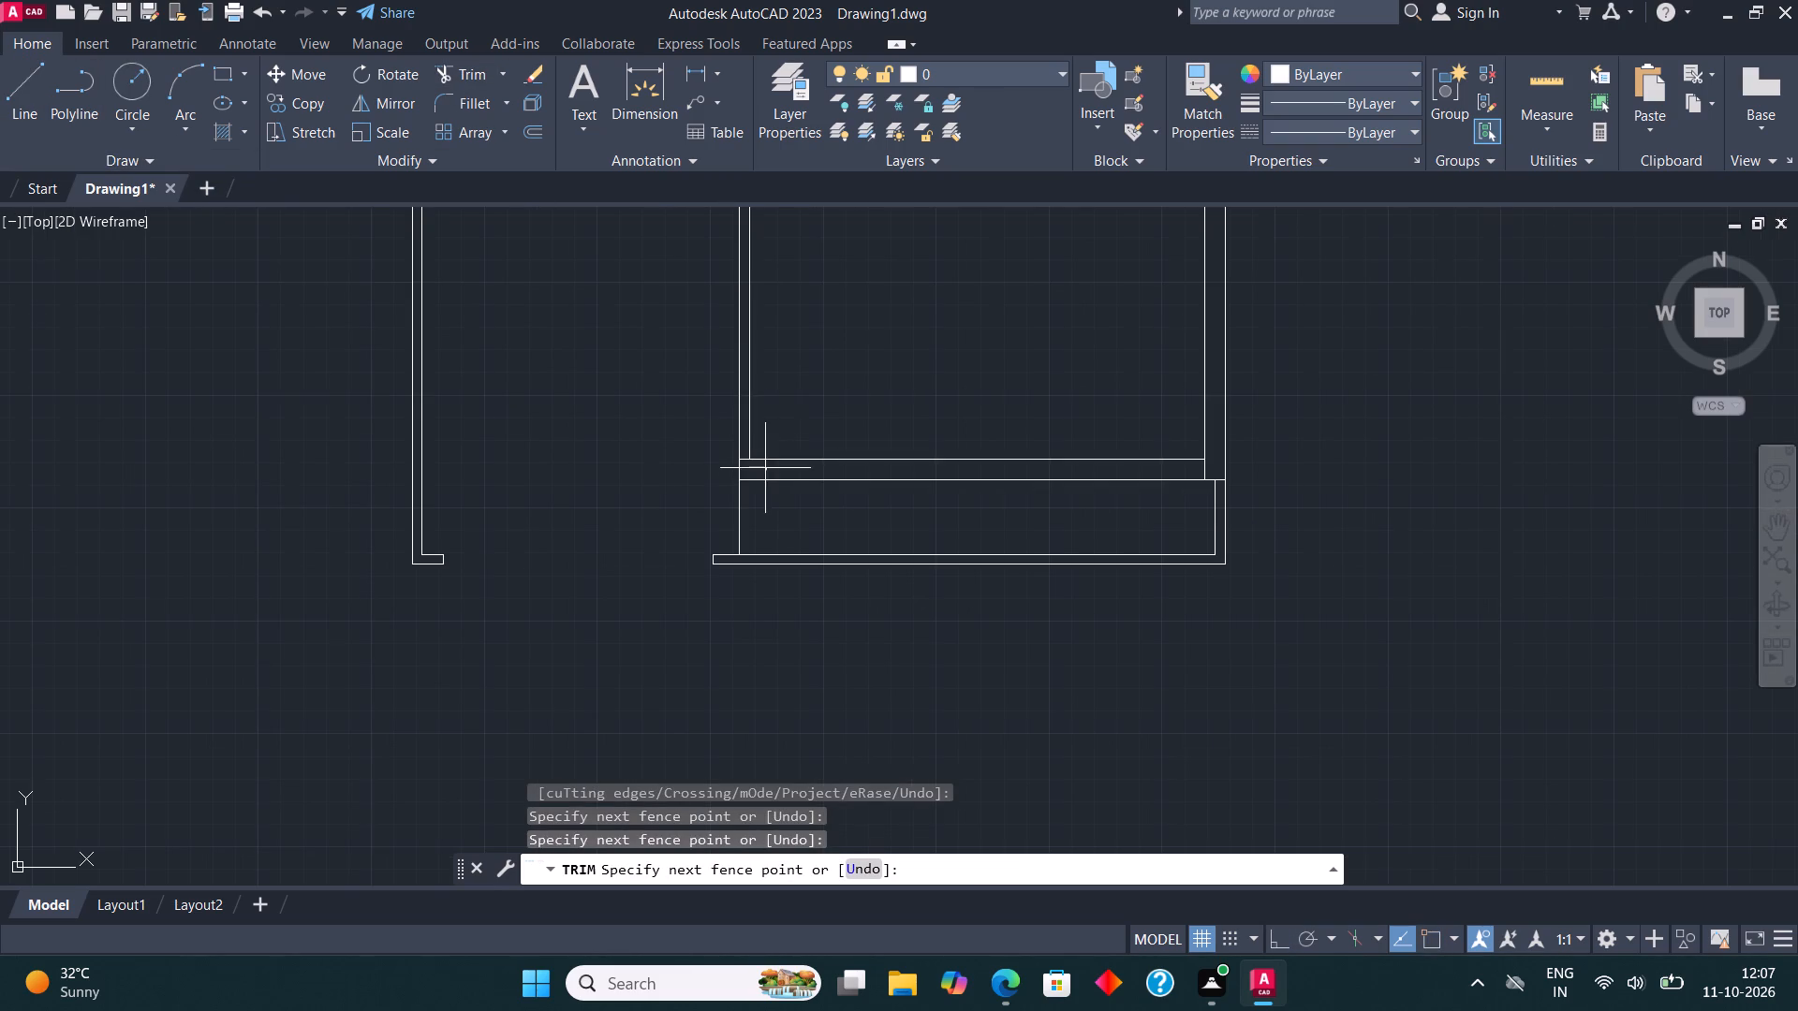
pyautogui.press('Escape')
pyautogui.scroll(-2, 765, 418)
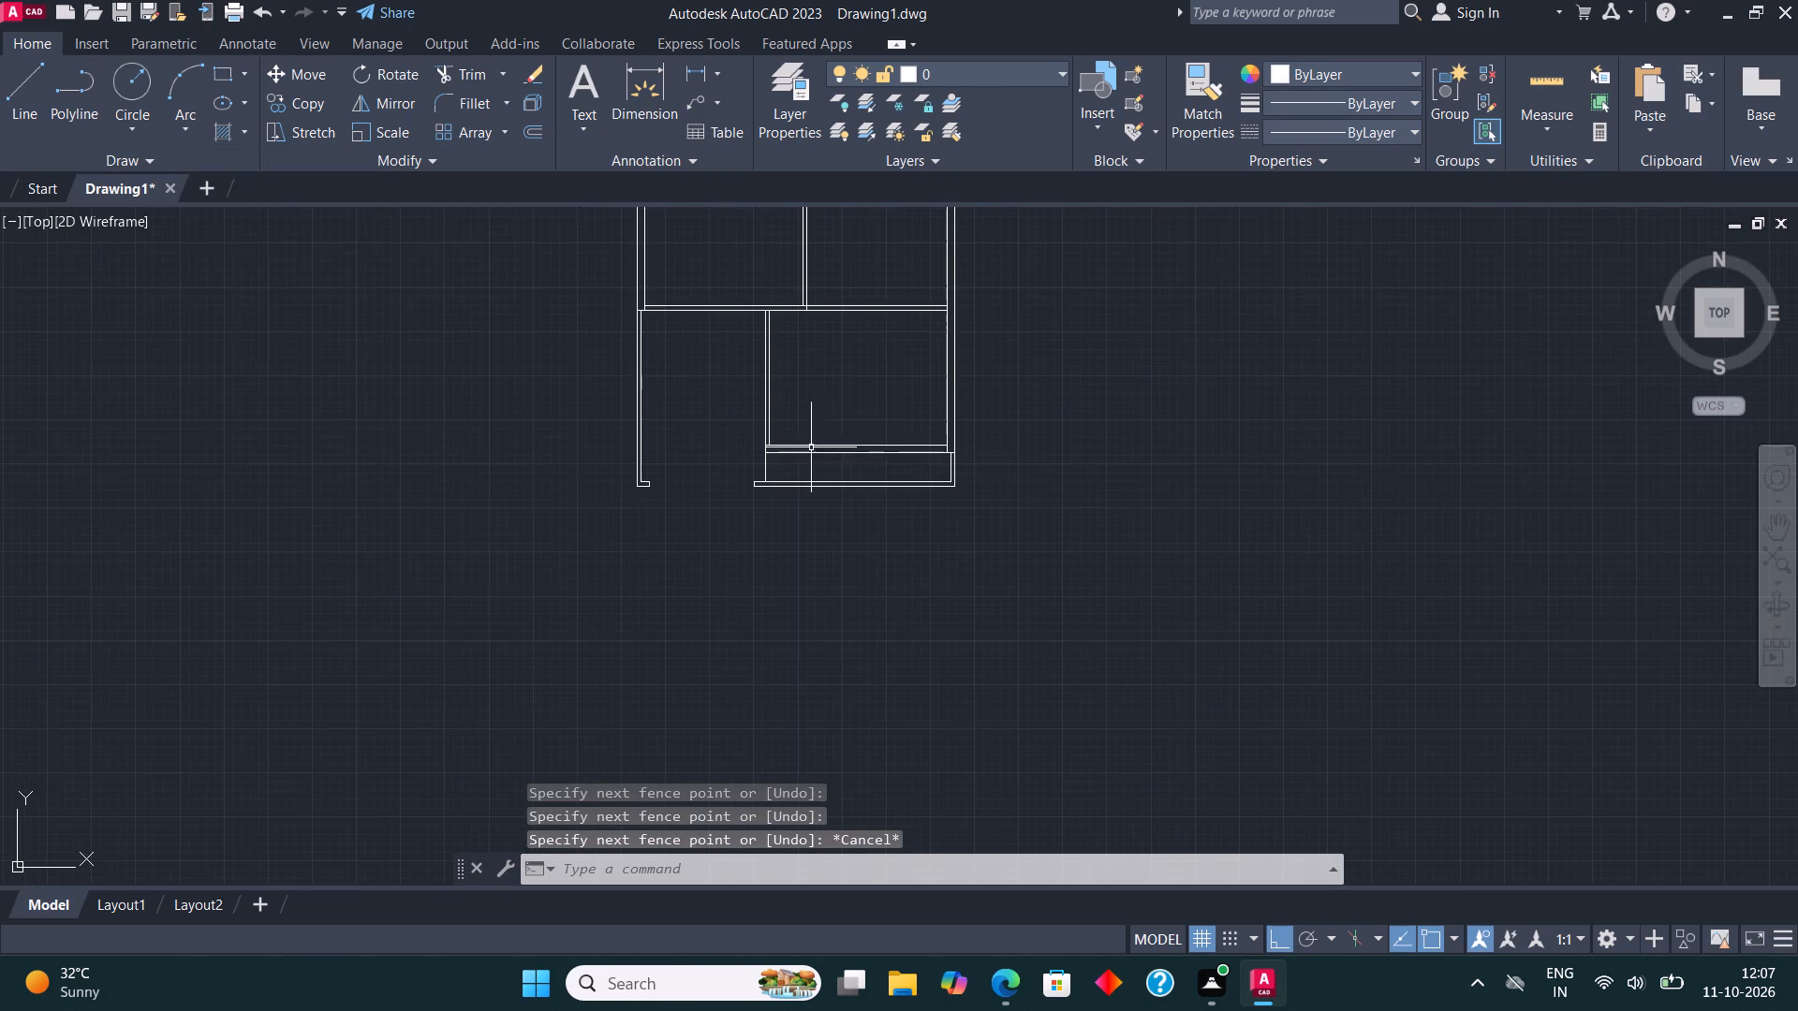
# Draw a line from the front room's lower left inner corner 11'6" right and 12'5" up, continuing to the upper wall's lower face.
pyautogui.moveTo(898, 414); pyautogui.dragTo(847, 472, button='middle')
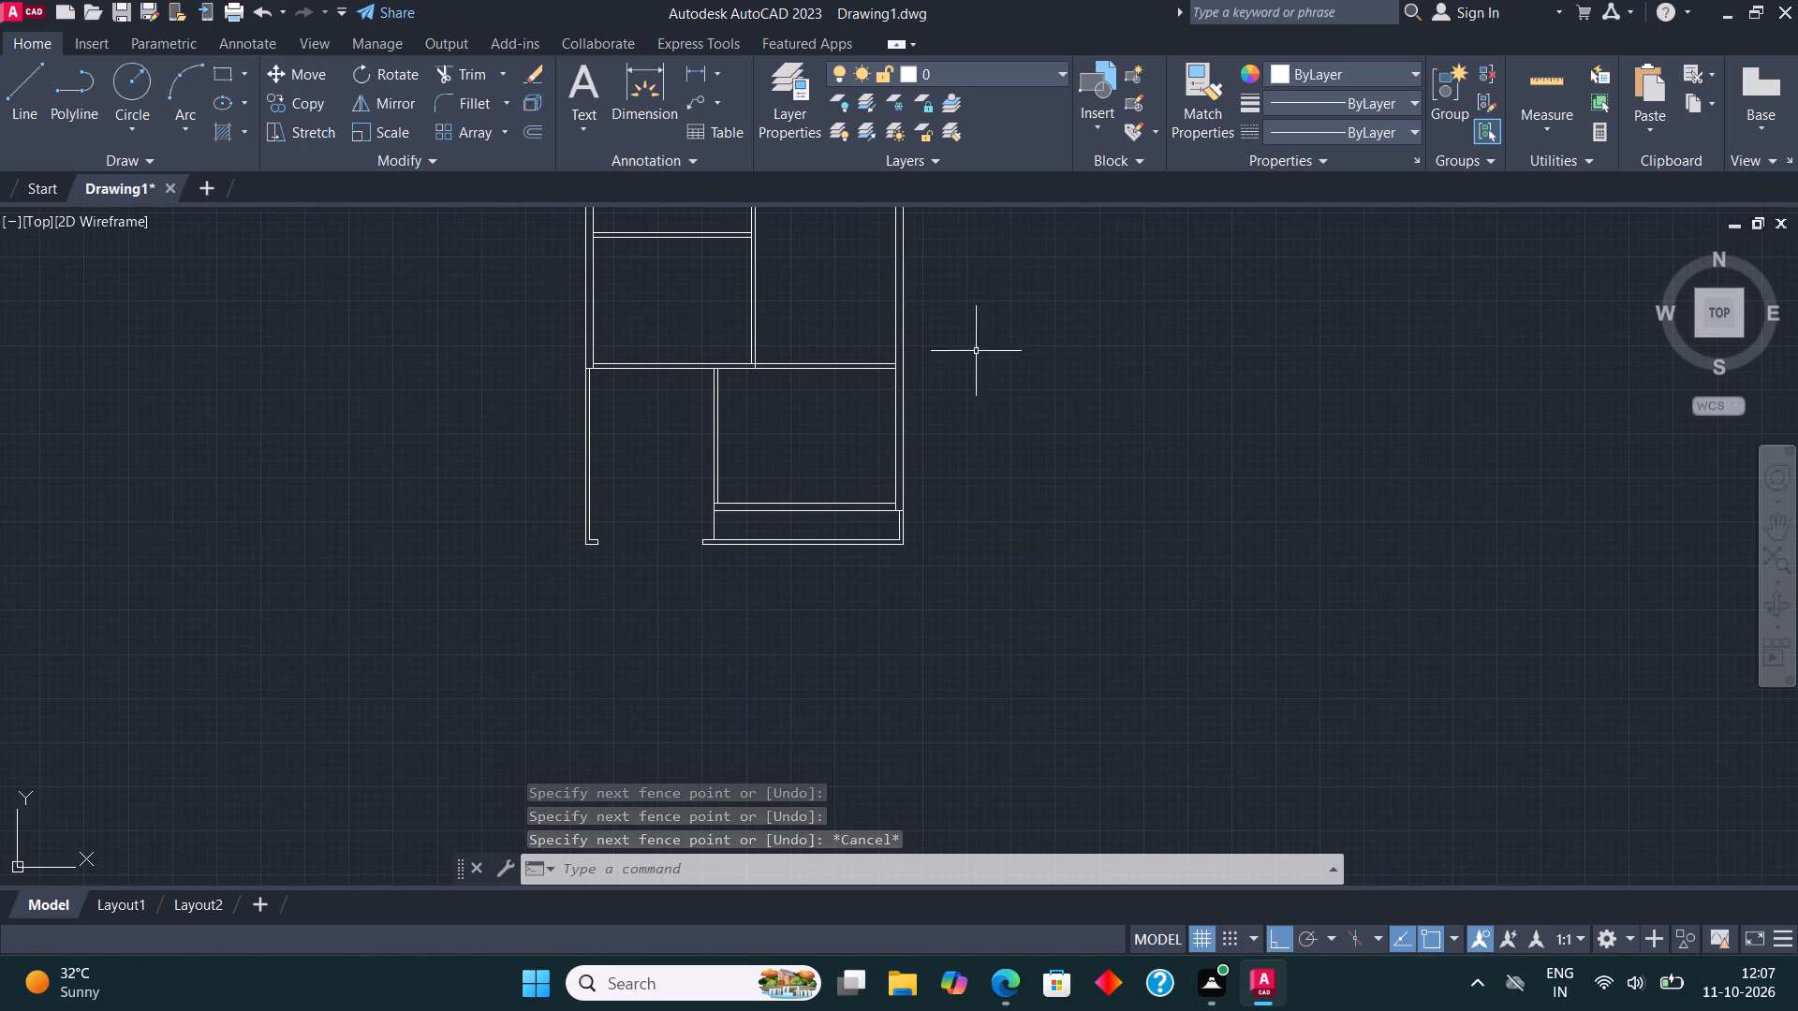
pyautogui.scroll(3, 774, 486)
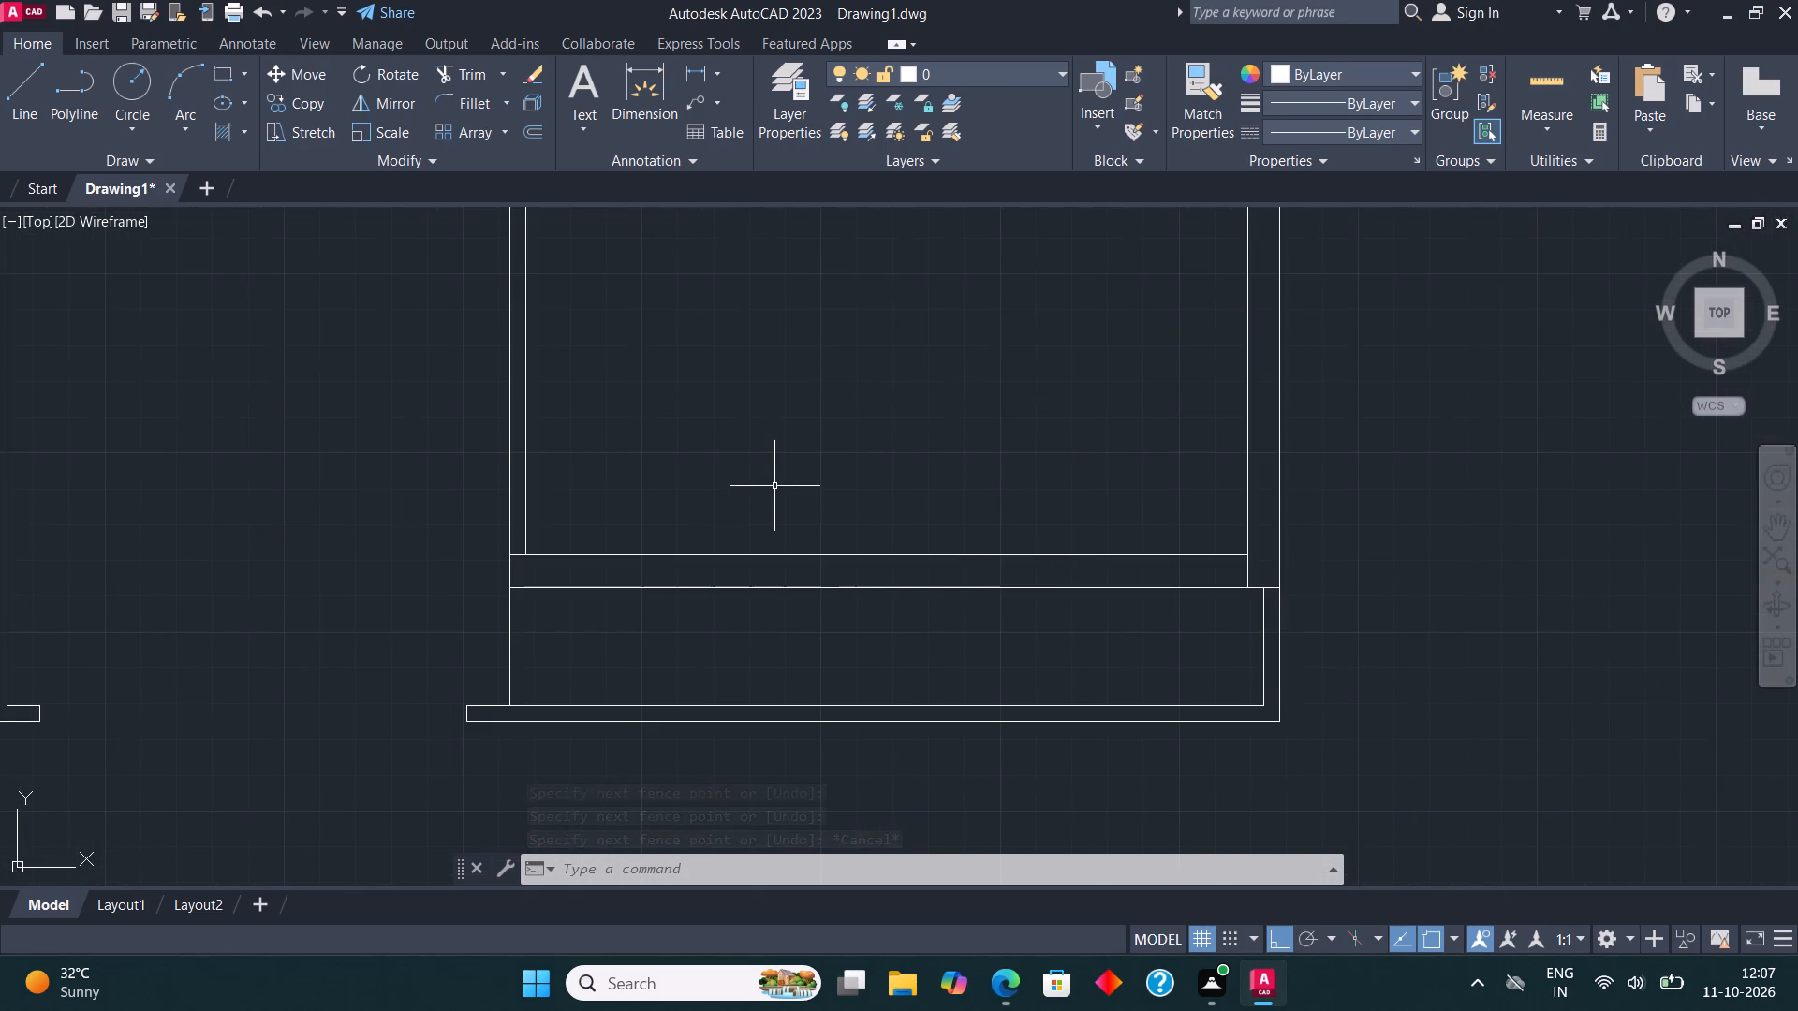
pyautogui.click(28, 73)
pyautogui.scroll(1, 558, 525)
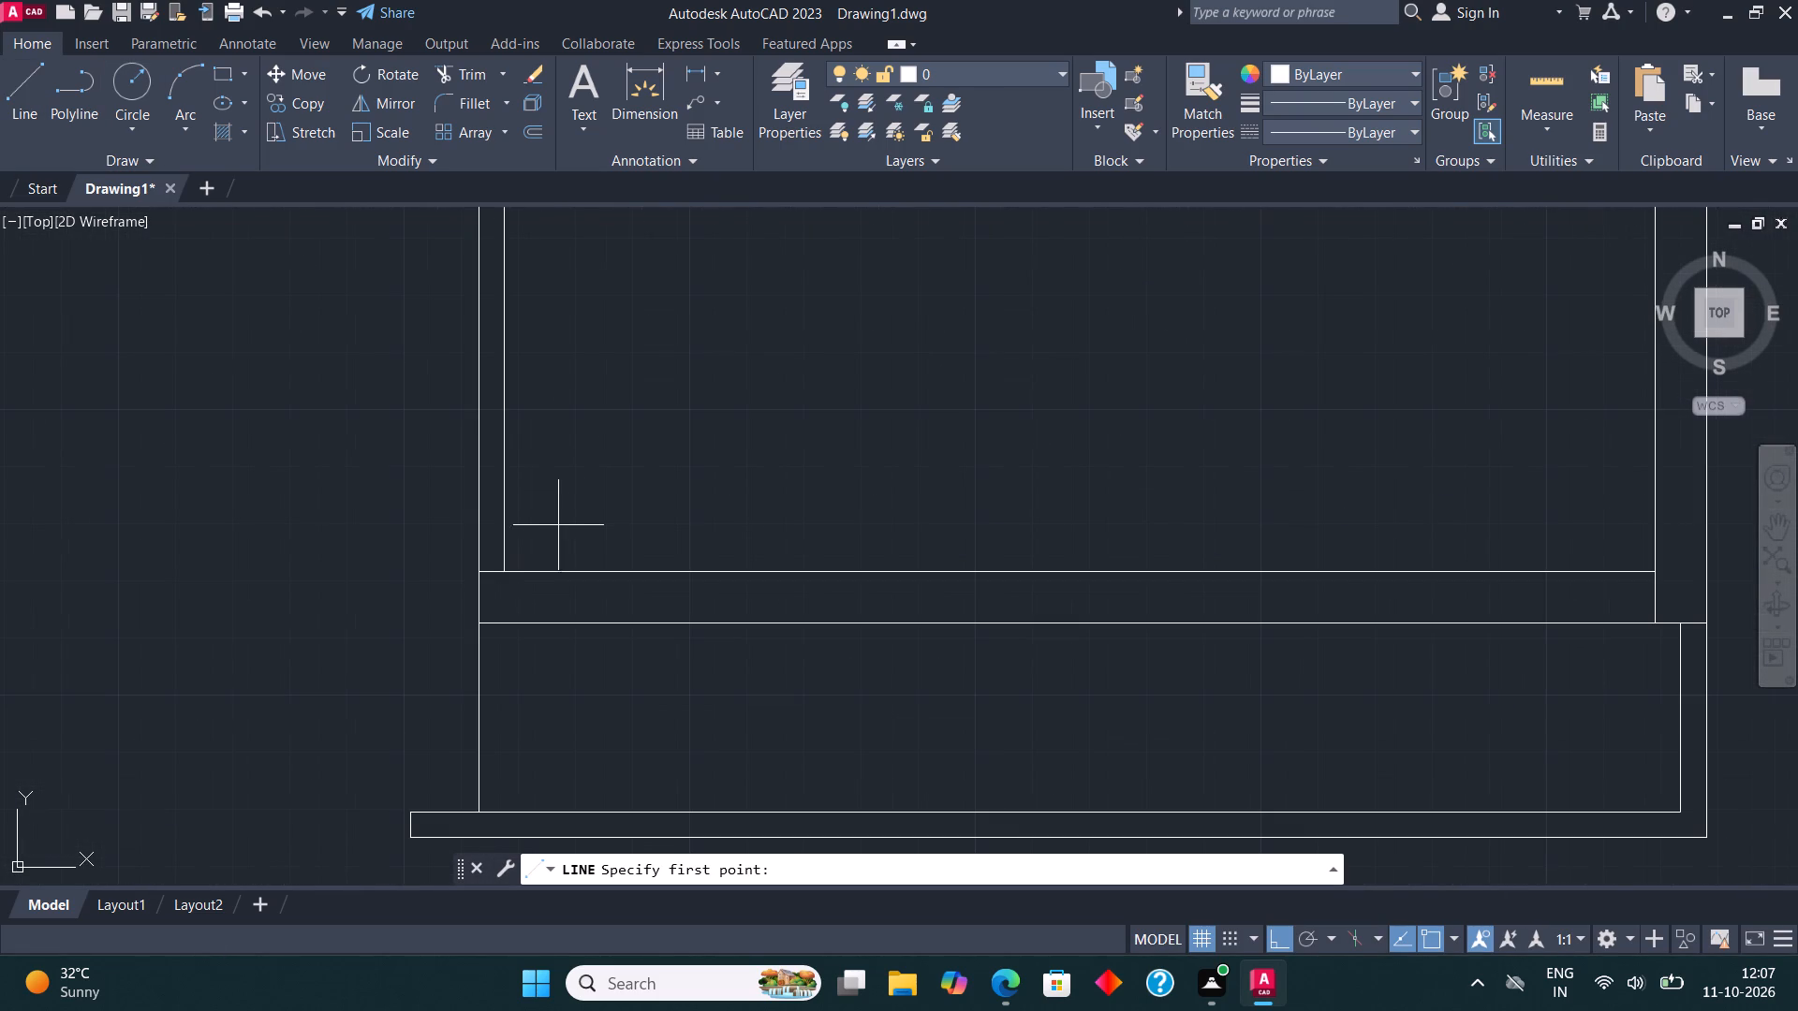
pyautogui.click(507, 571)
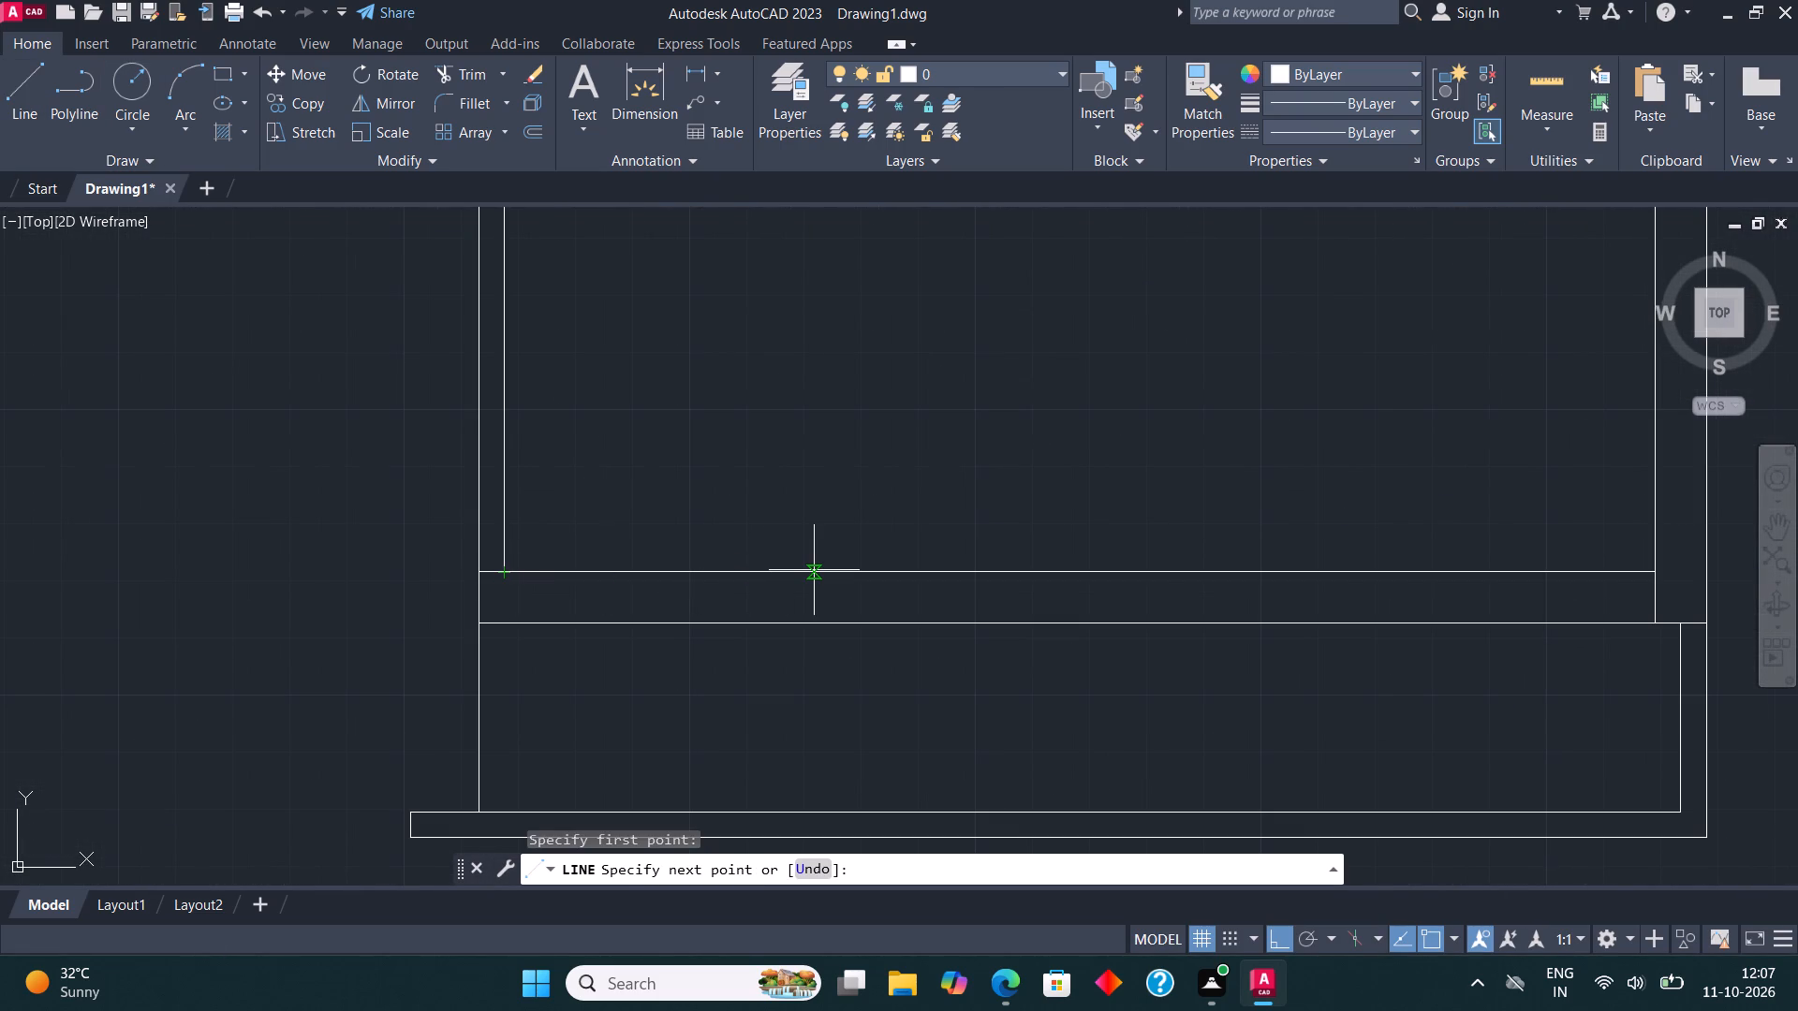
pyautogui.write('11\'6"')
pyautogui.press('Return')
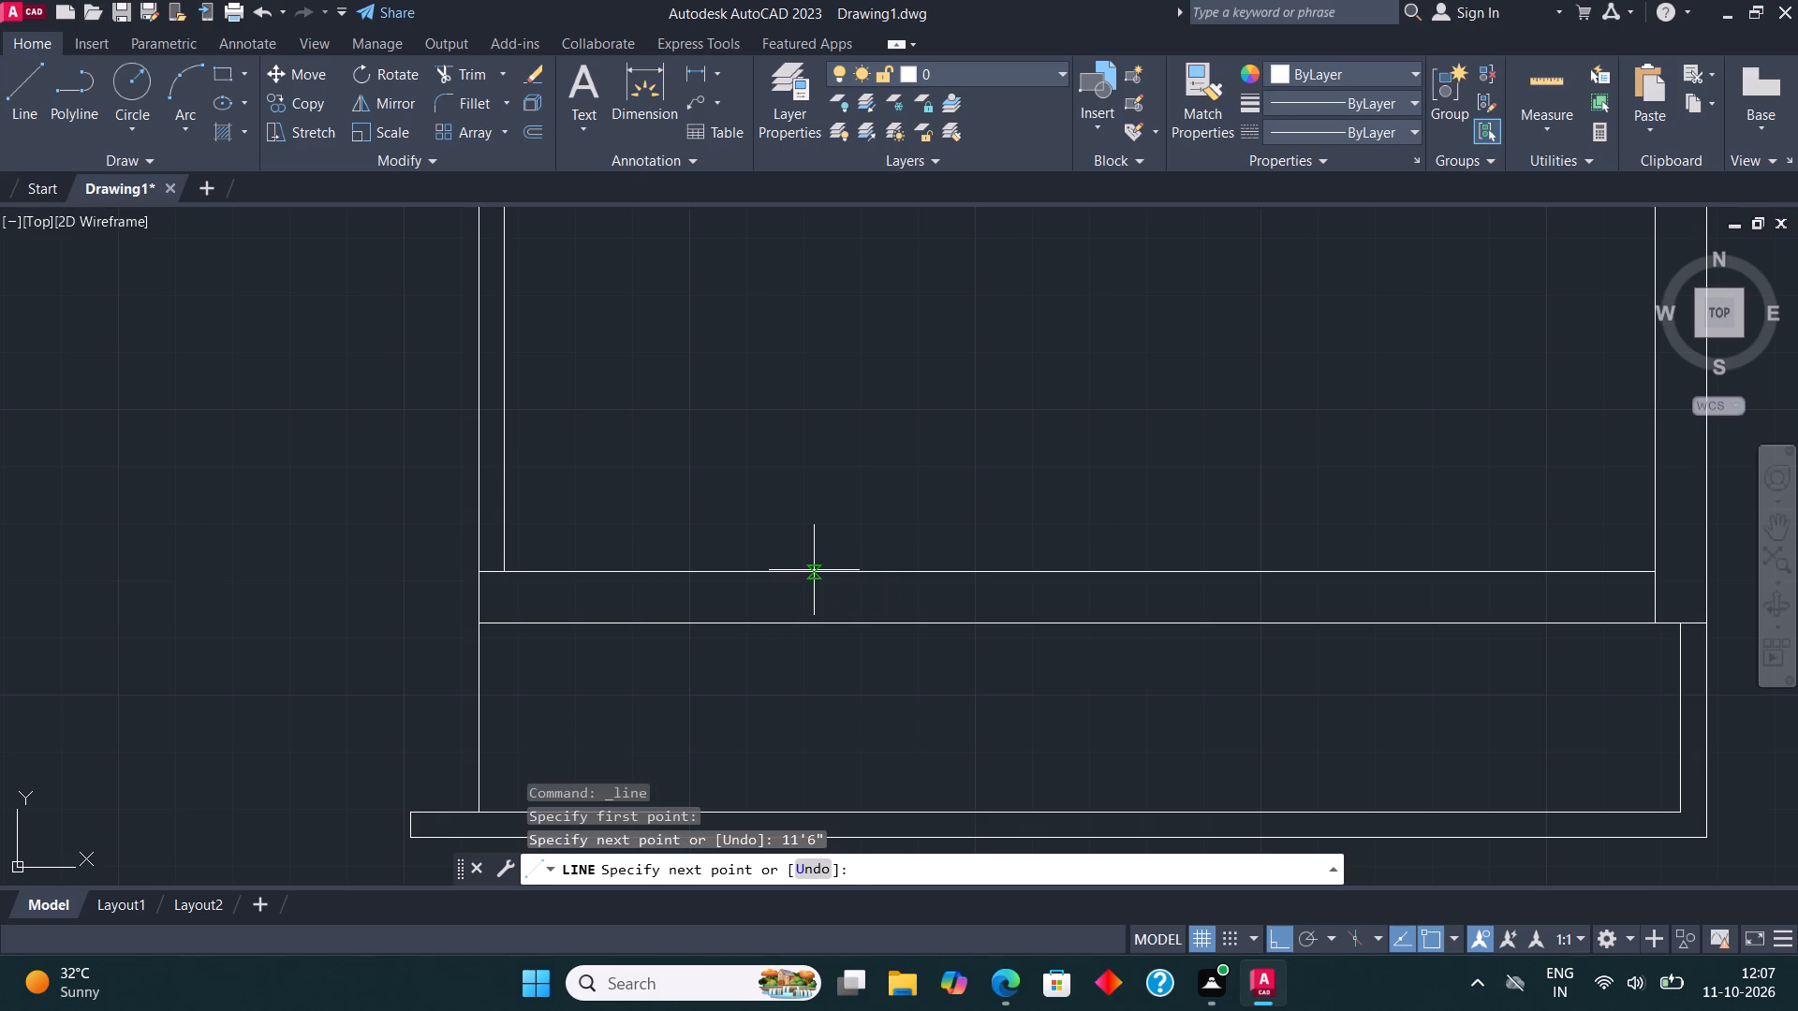
pyautogui.scroll(-3, 814, 570)
pyautogui.write('12\'5"')
pyautogui.press('Return')
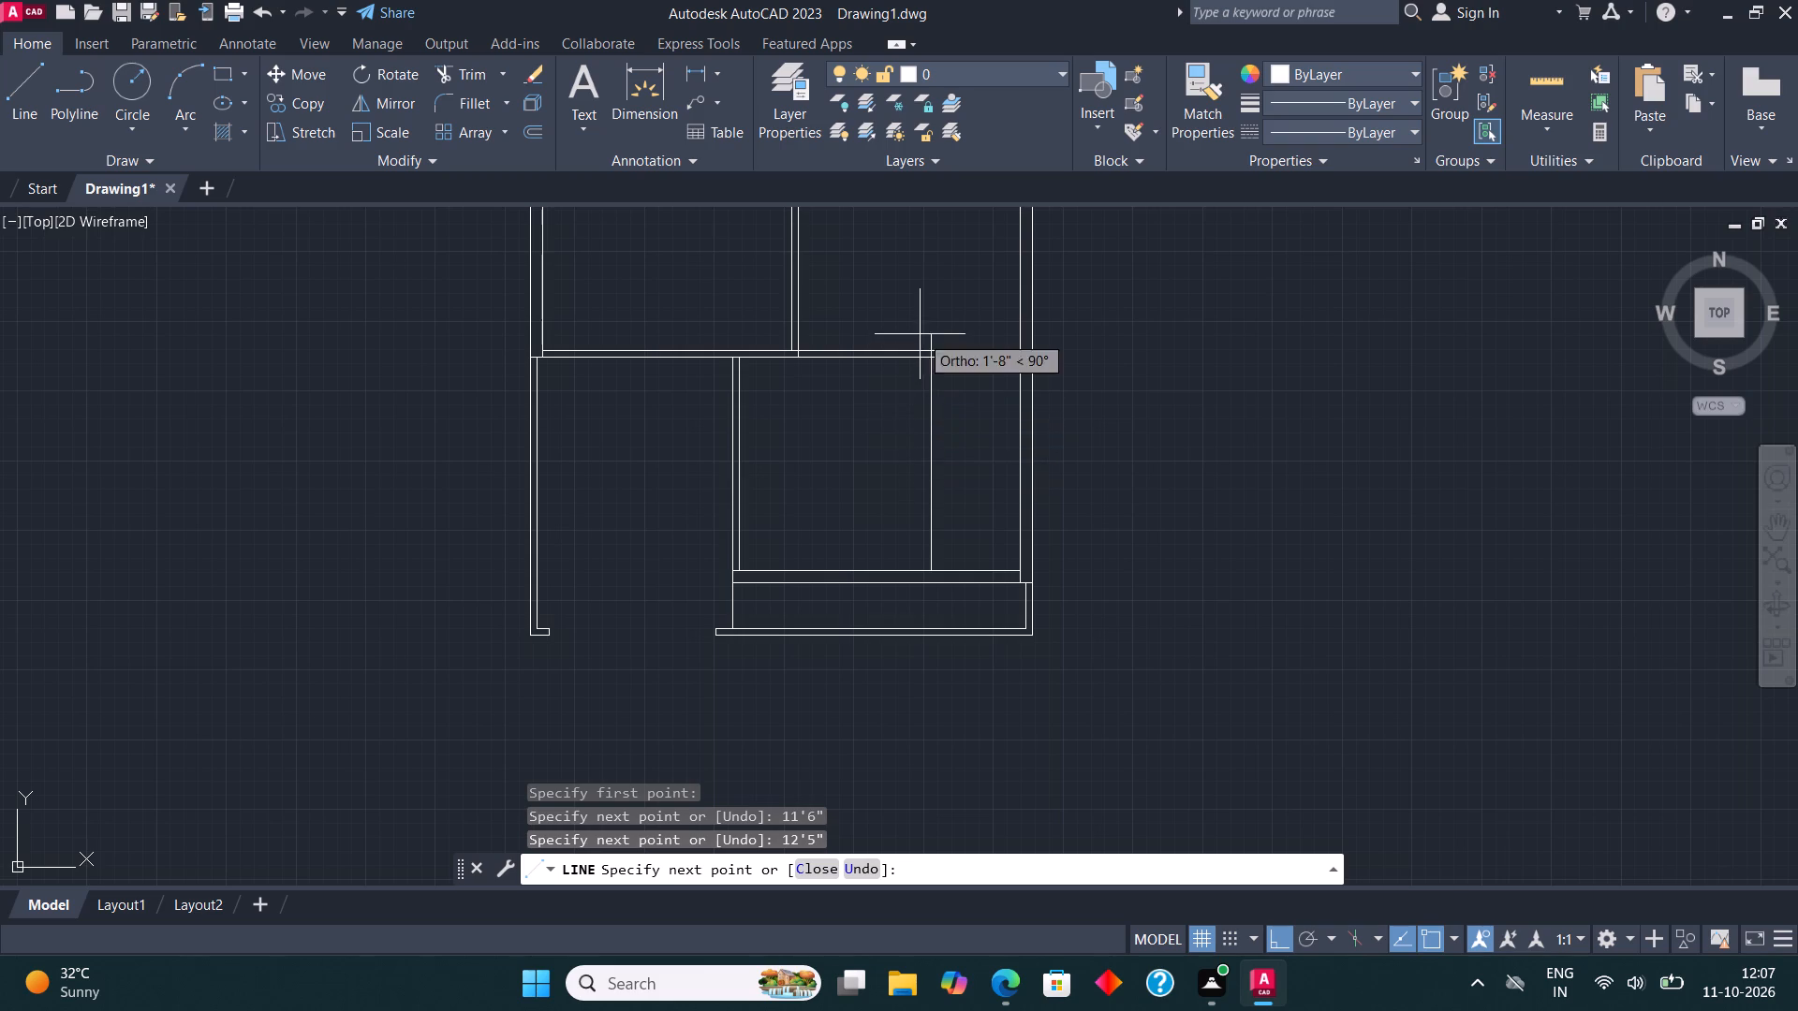
pyautogui.scroll(4, 920, 334)
pyautogui.click(984, 488)
pyautogui.press('Escape')
pyautogui.scroll(-4, 878, 366)
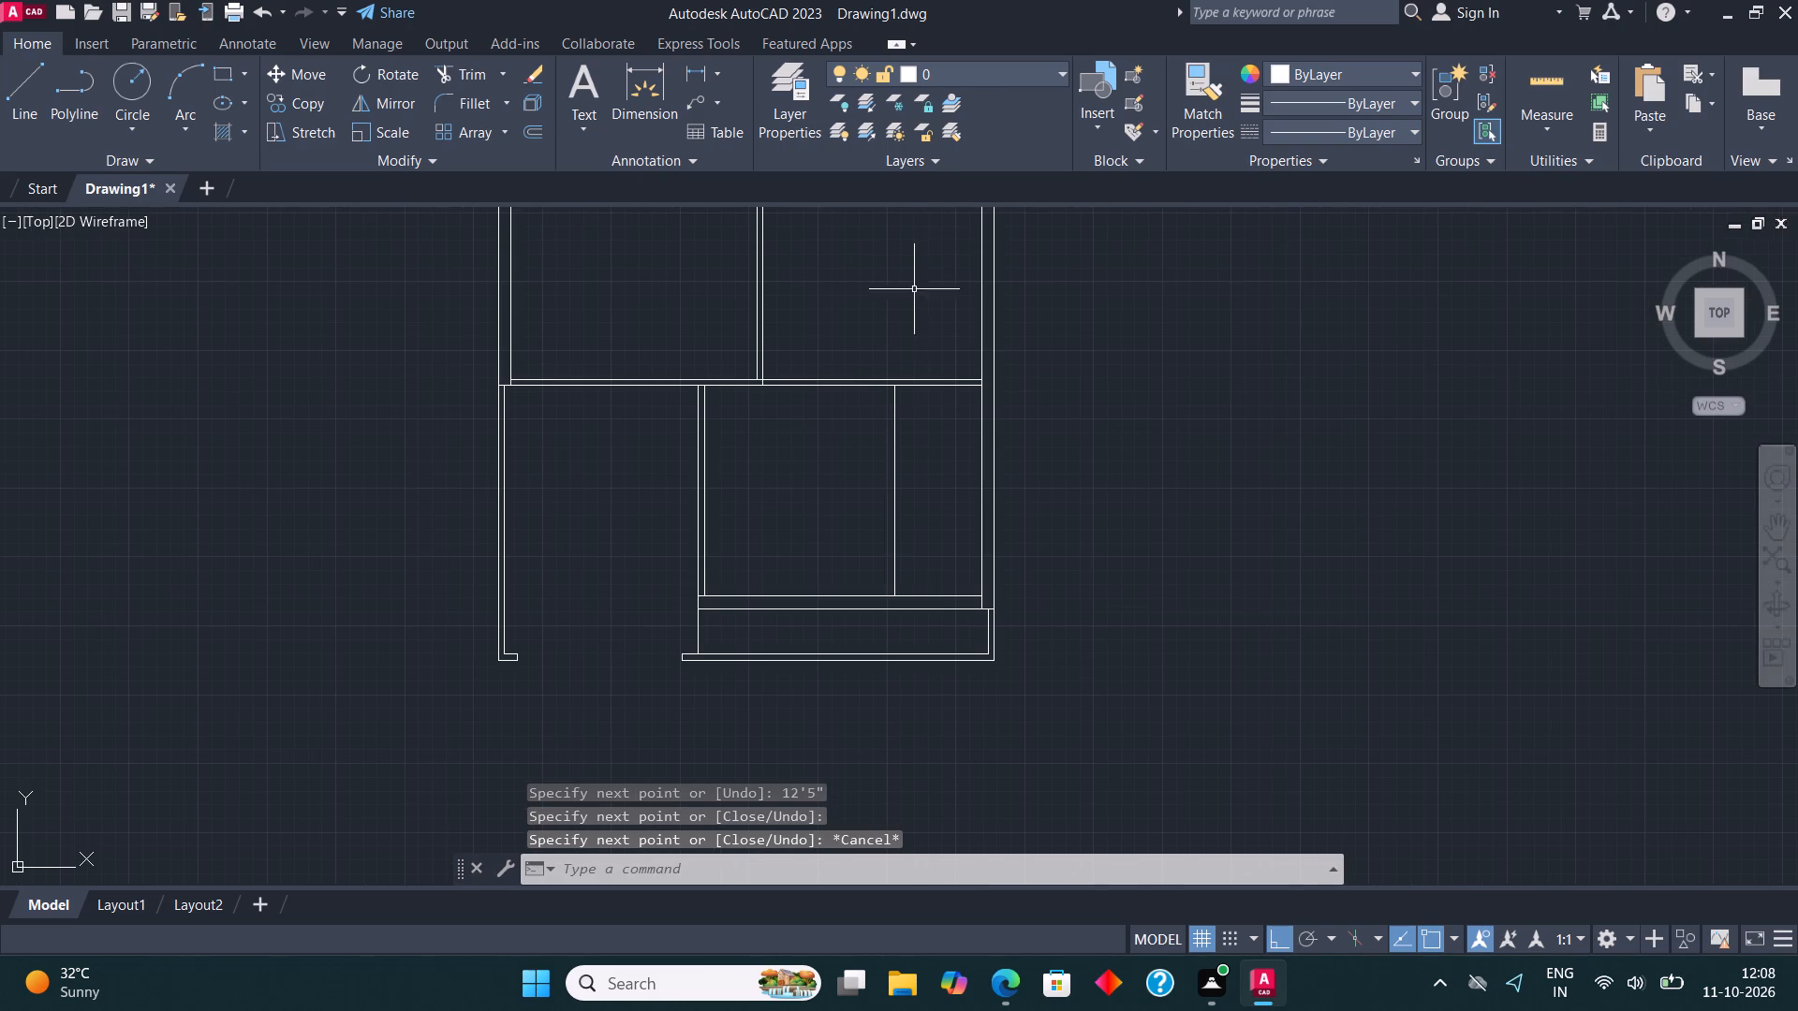
# Measure the gap between the new vertical line's lower end and the outer wall's inner face.
pyautogui.click(655, 87)
pyautogui.scroll(1, 930, 634)
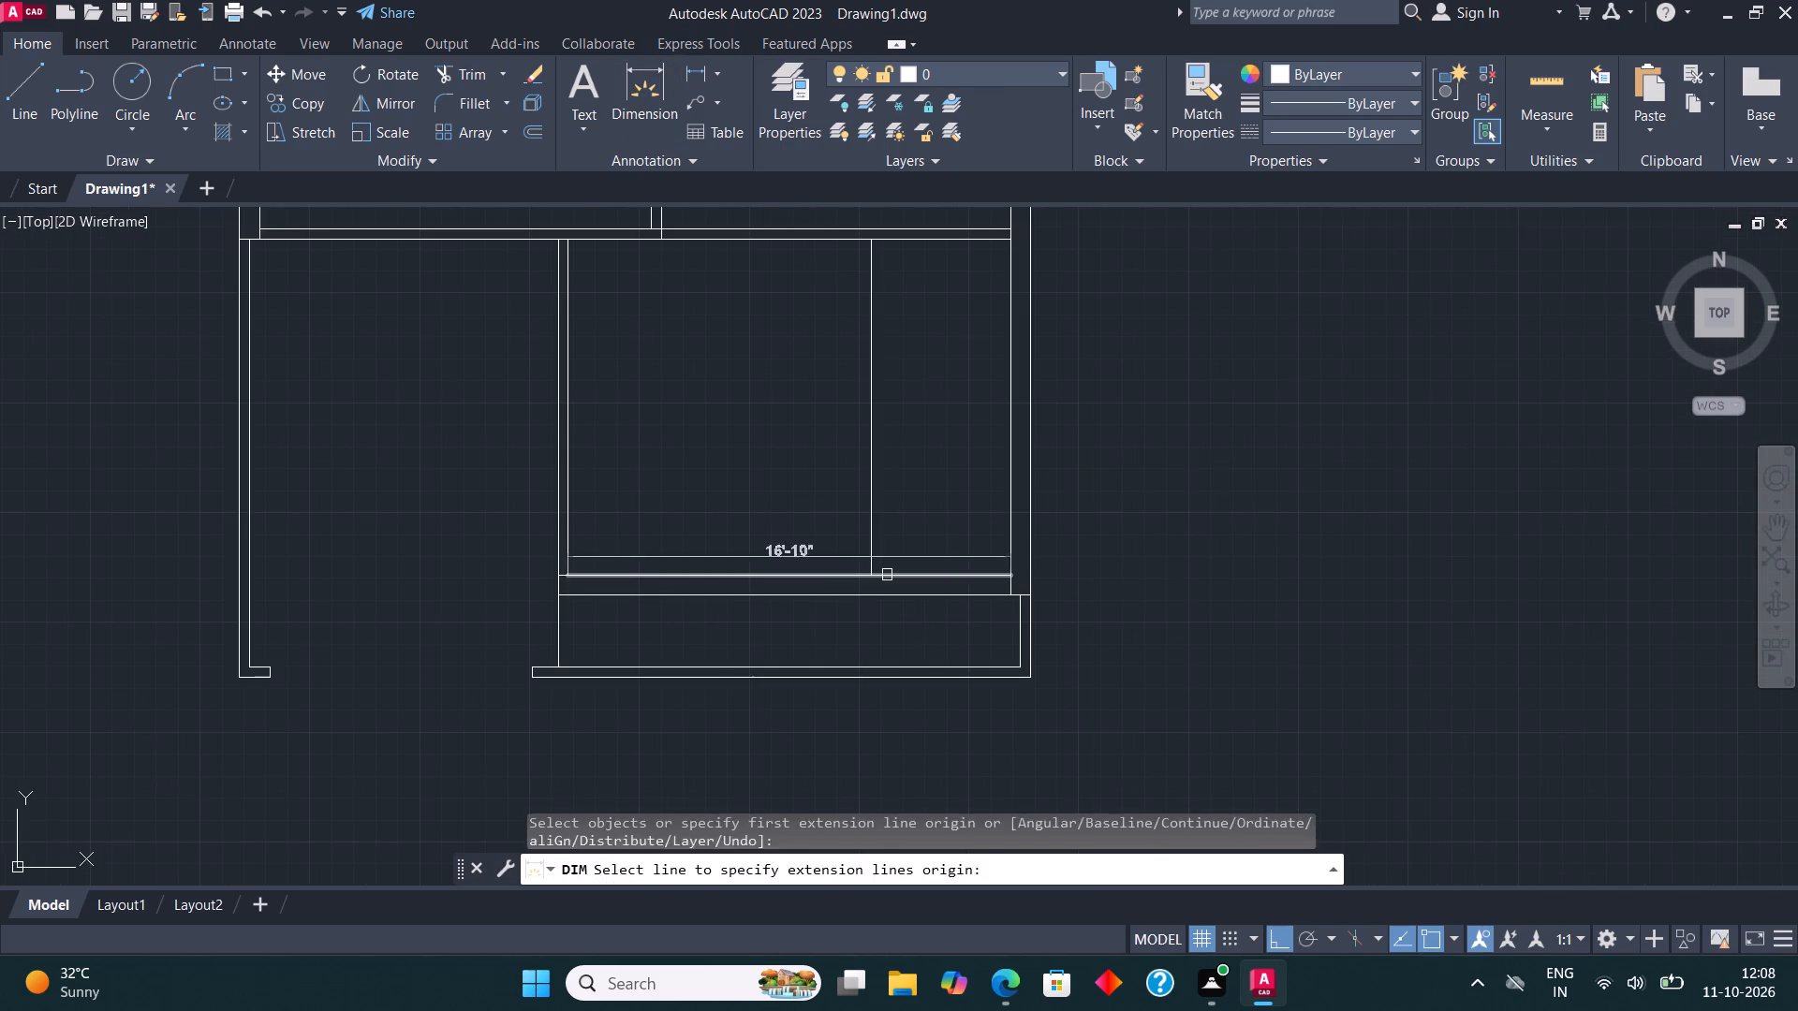
pyautogui.click(877, 569)
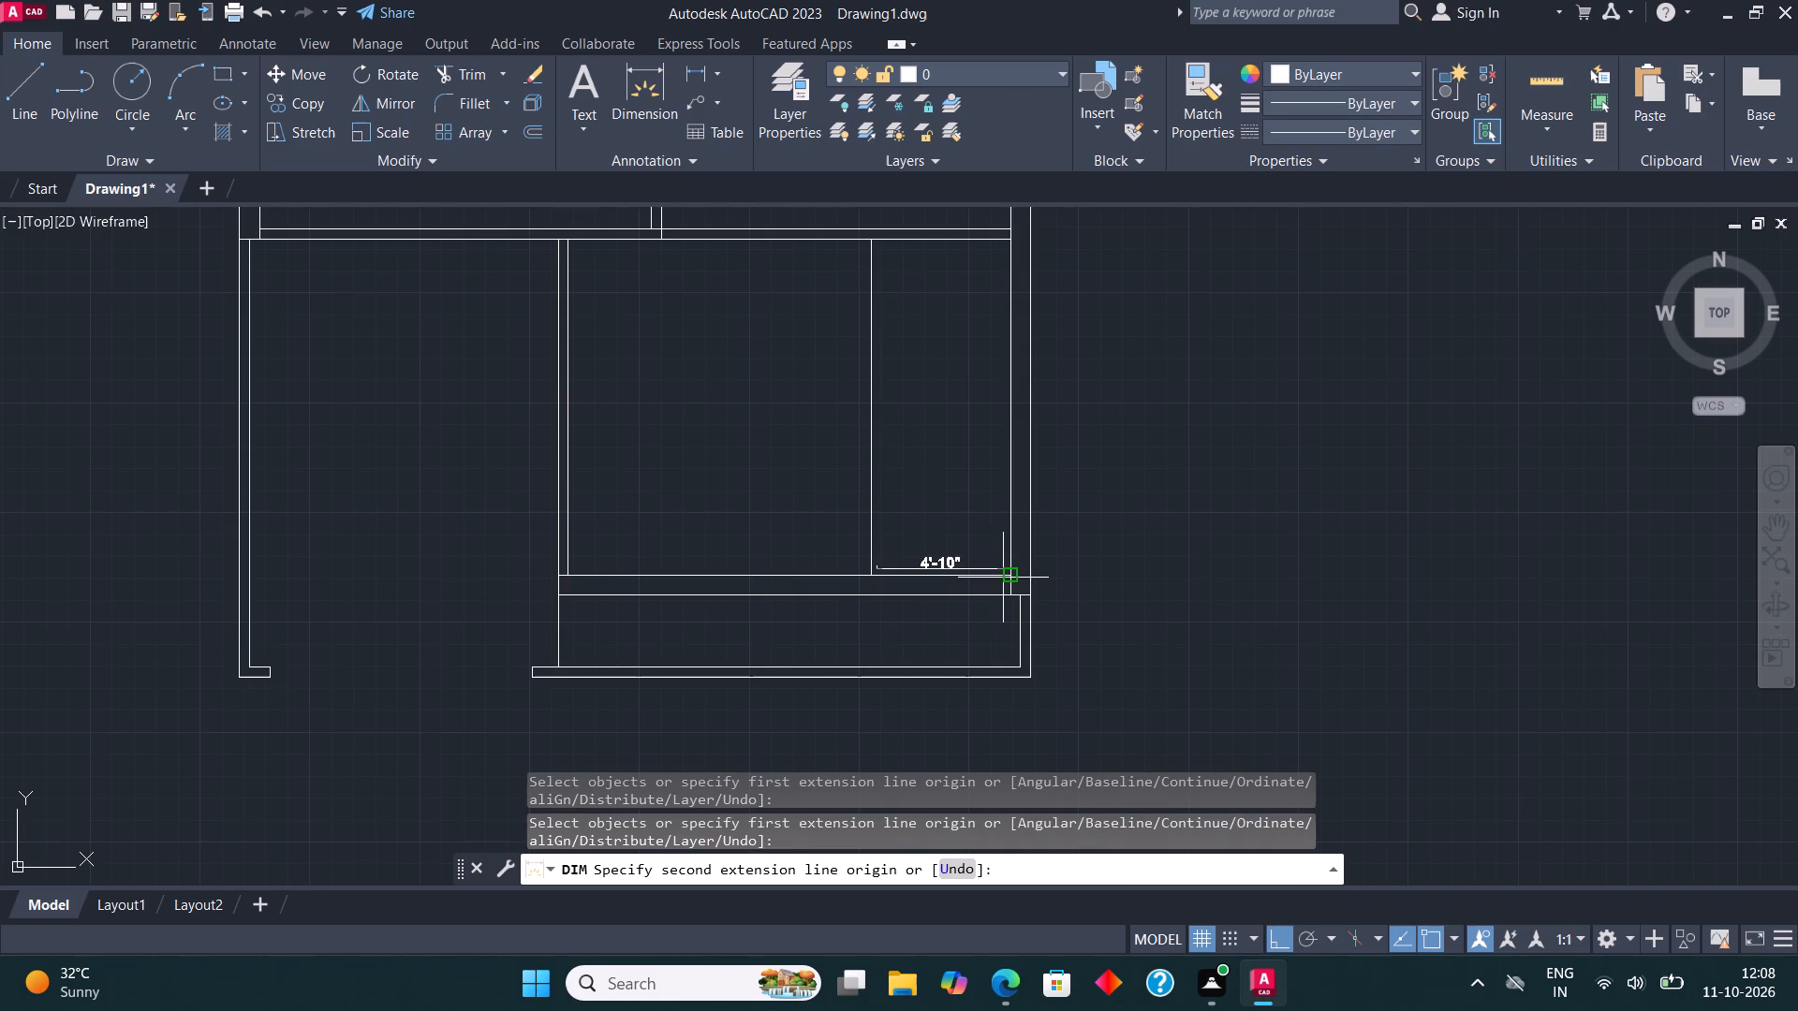
pyautogui.press('Escape')
# Copy the front room's new vertical line 4.5" to the right to form a partition.
pyautogui.click(874, 399)
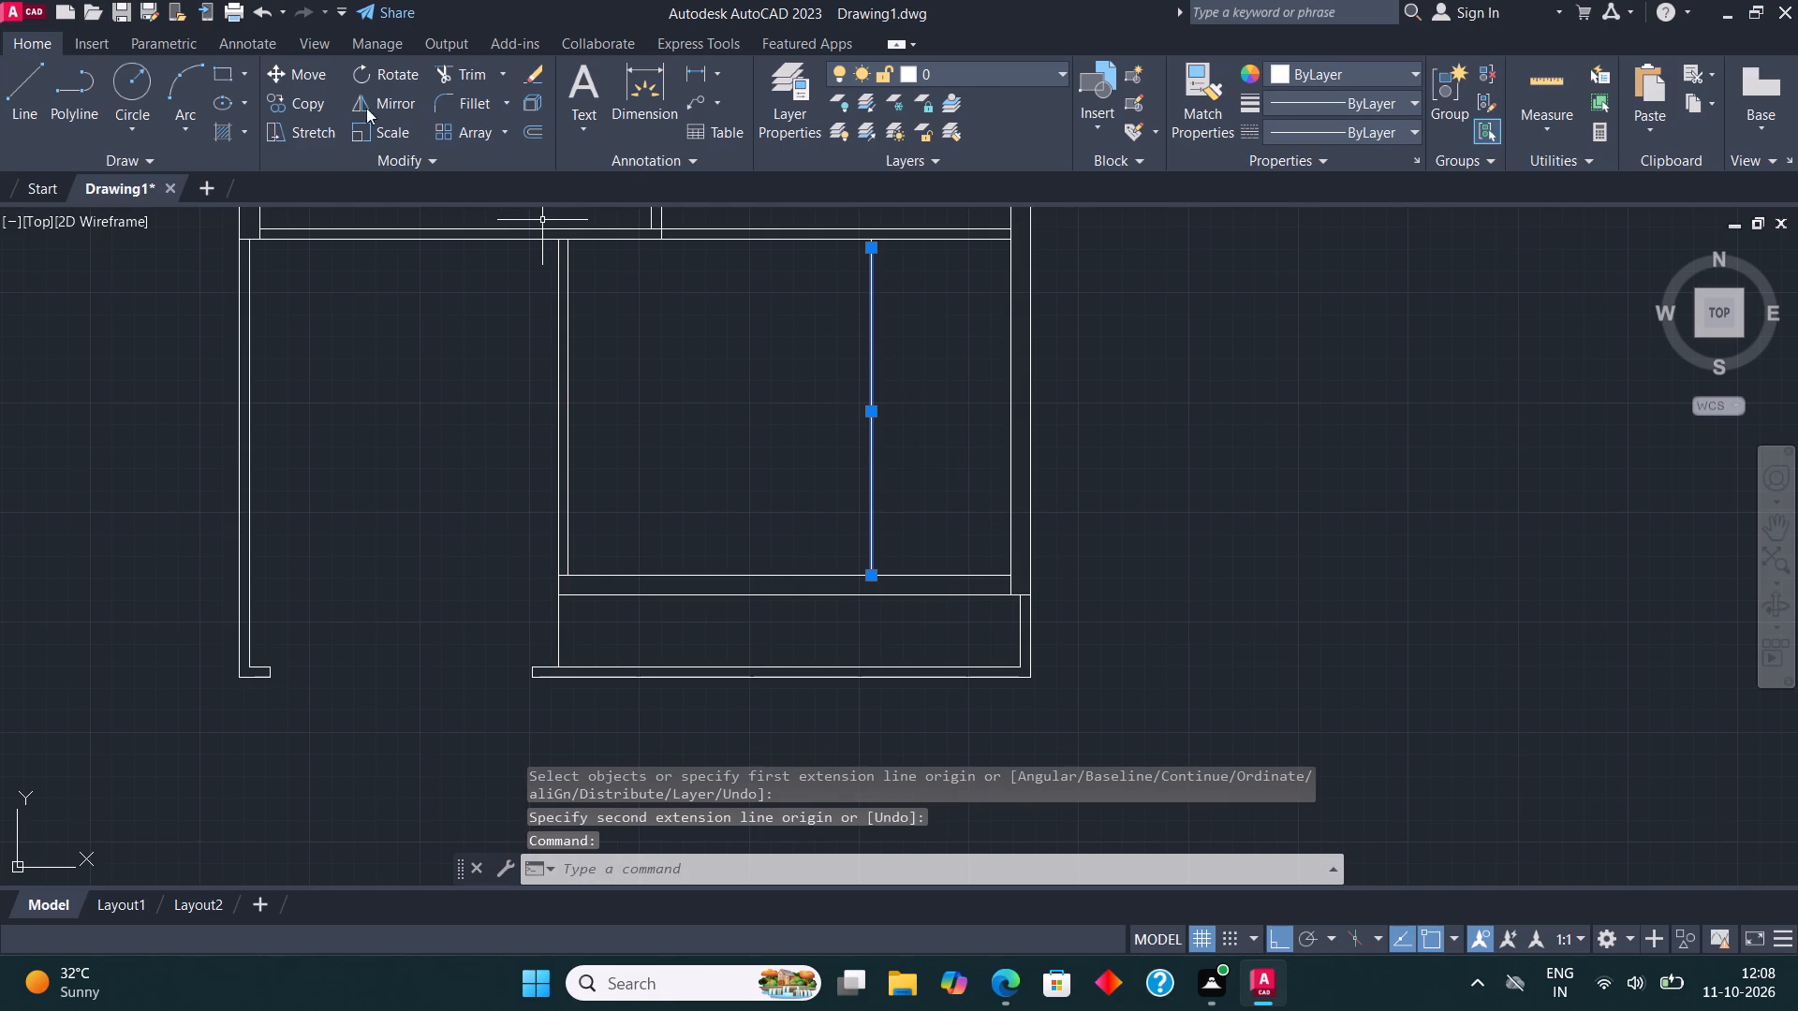
pyautogui.click(298, 108)
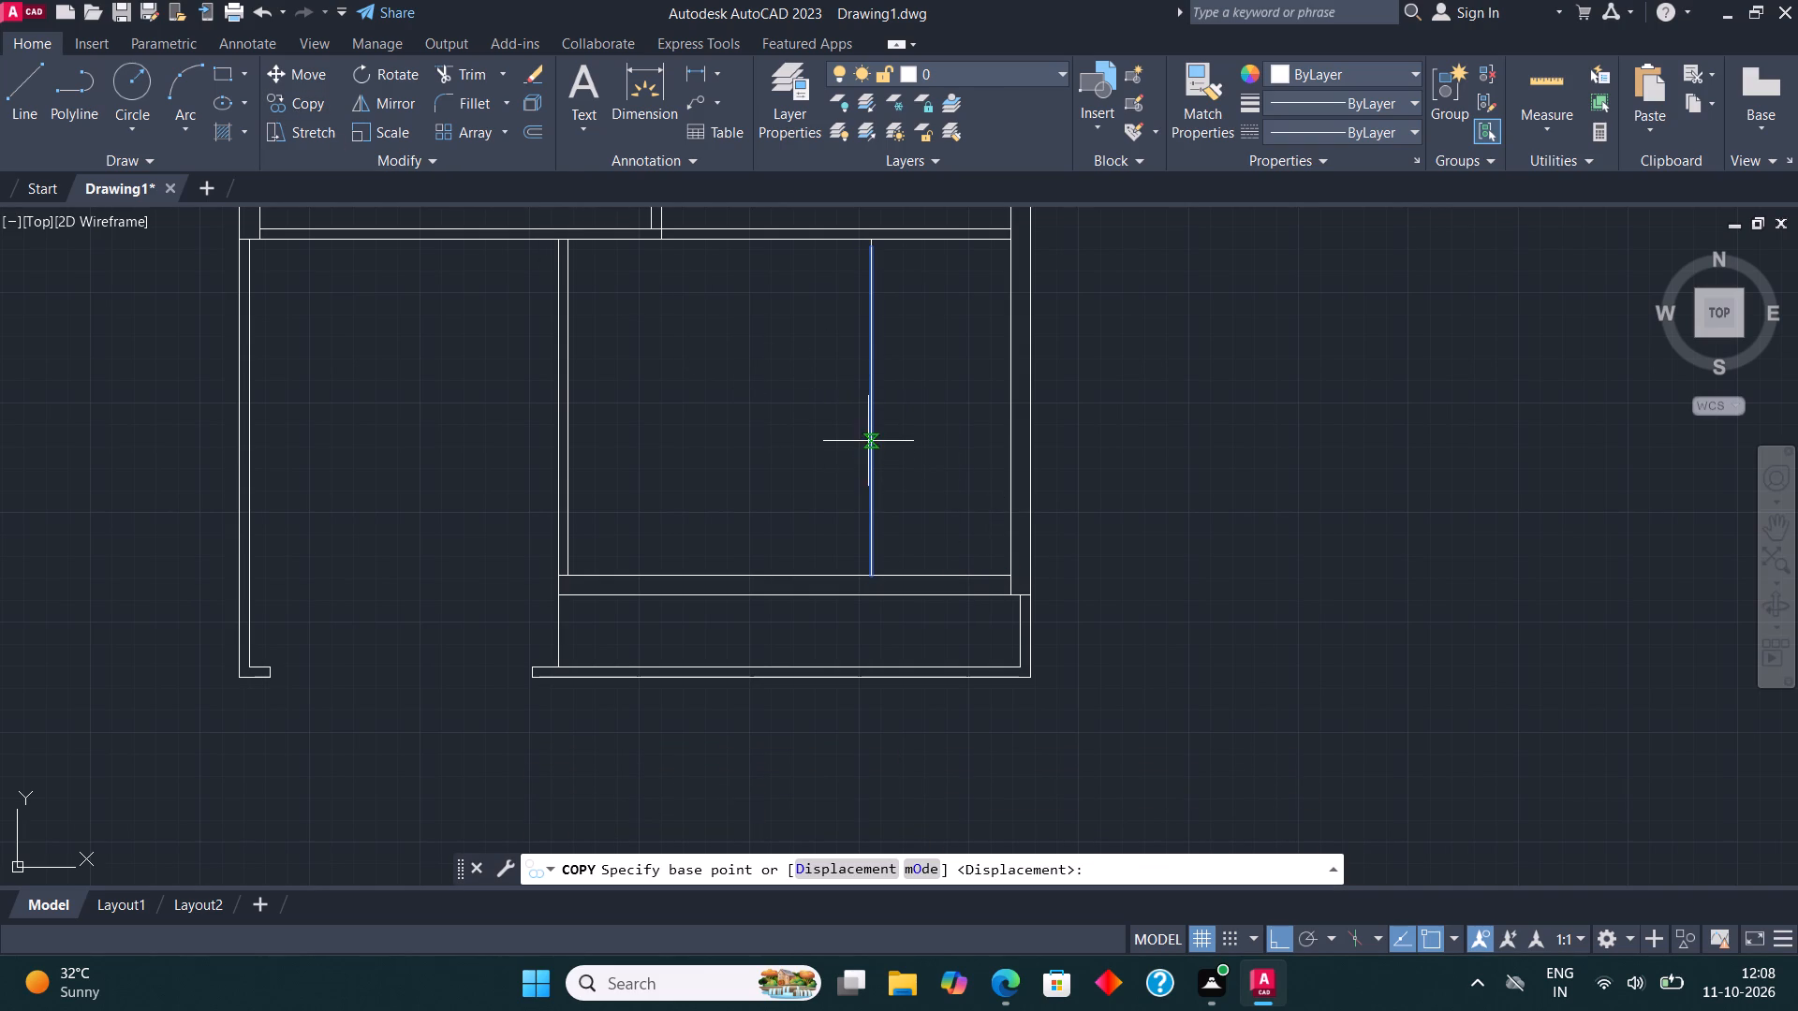
pyautogui.click(868, 441)
pyautogui.write('4.5"')
pyautogui.press('Return')
pyautogui.press('Escape')
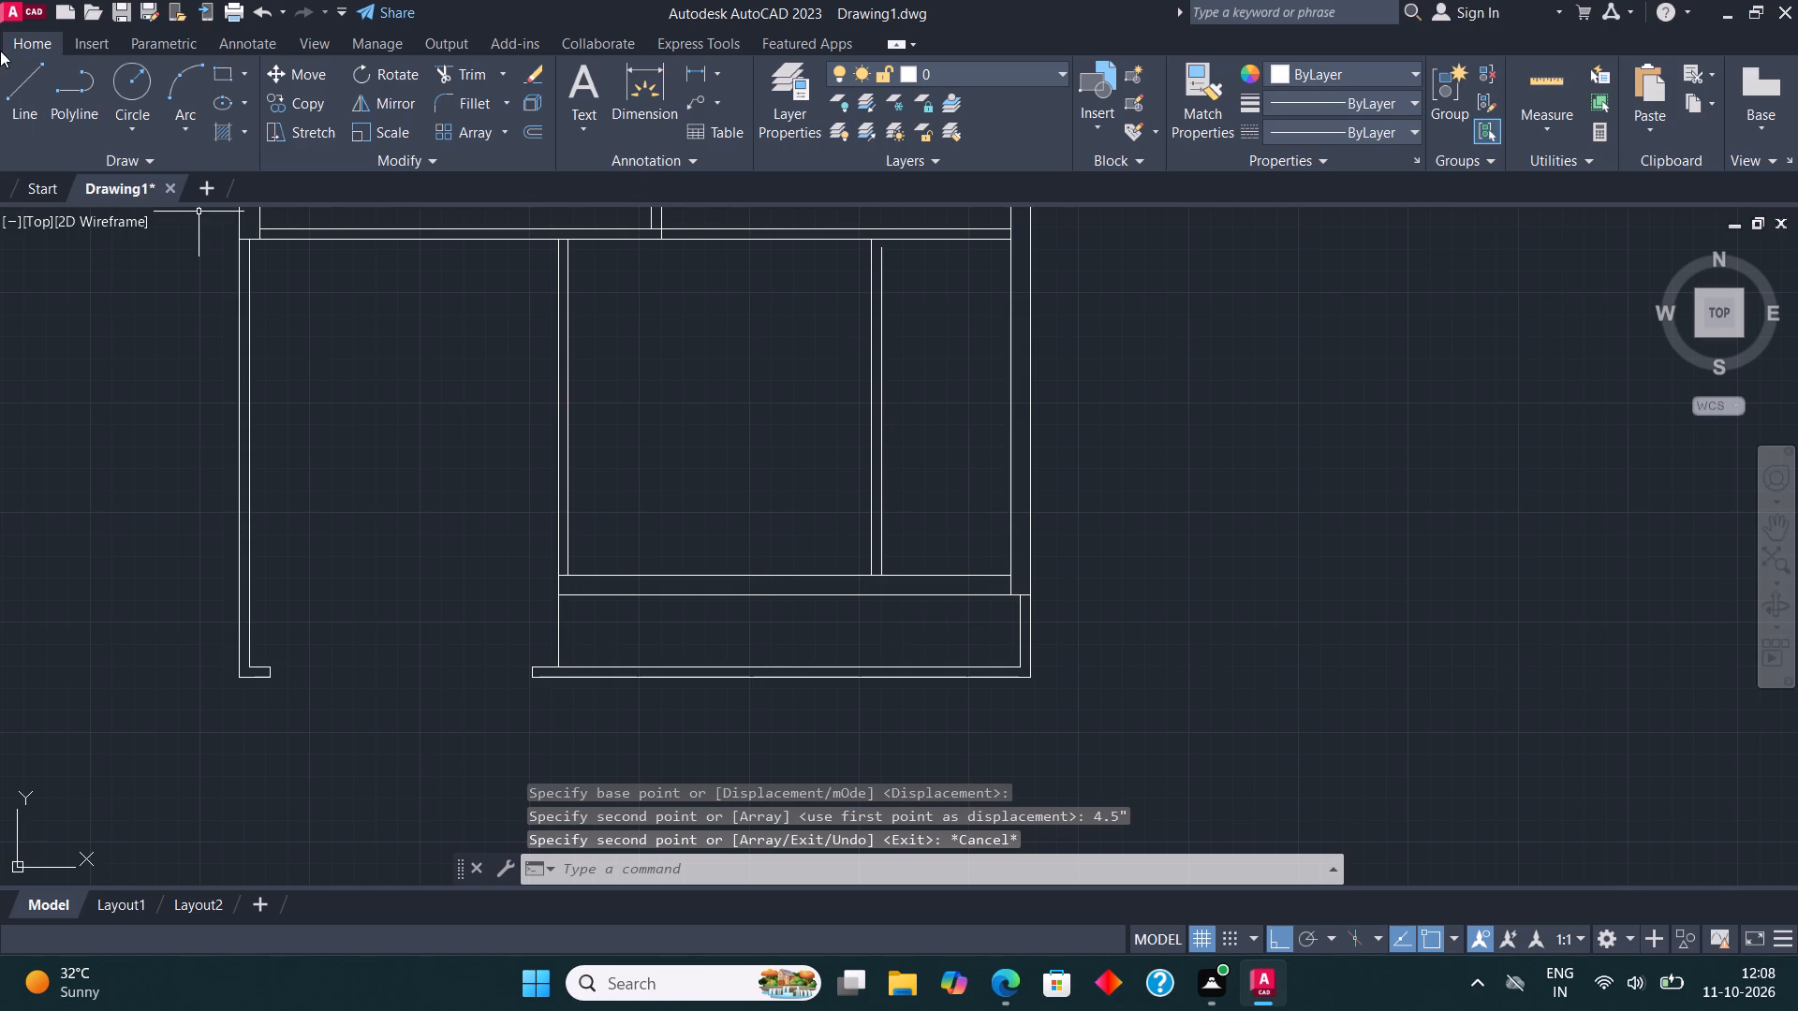
# Draw a line from the lower end of the new partition's right face, 6' up and 5' right across the outer wall's inner face.
pyautogui.click(22, 78)
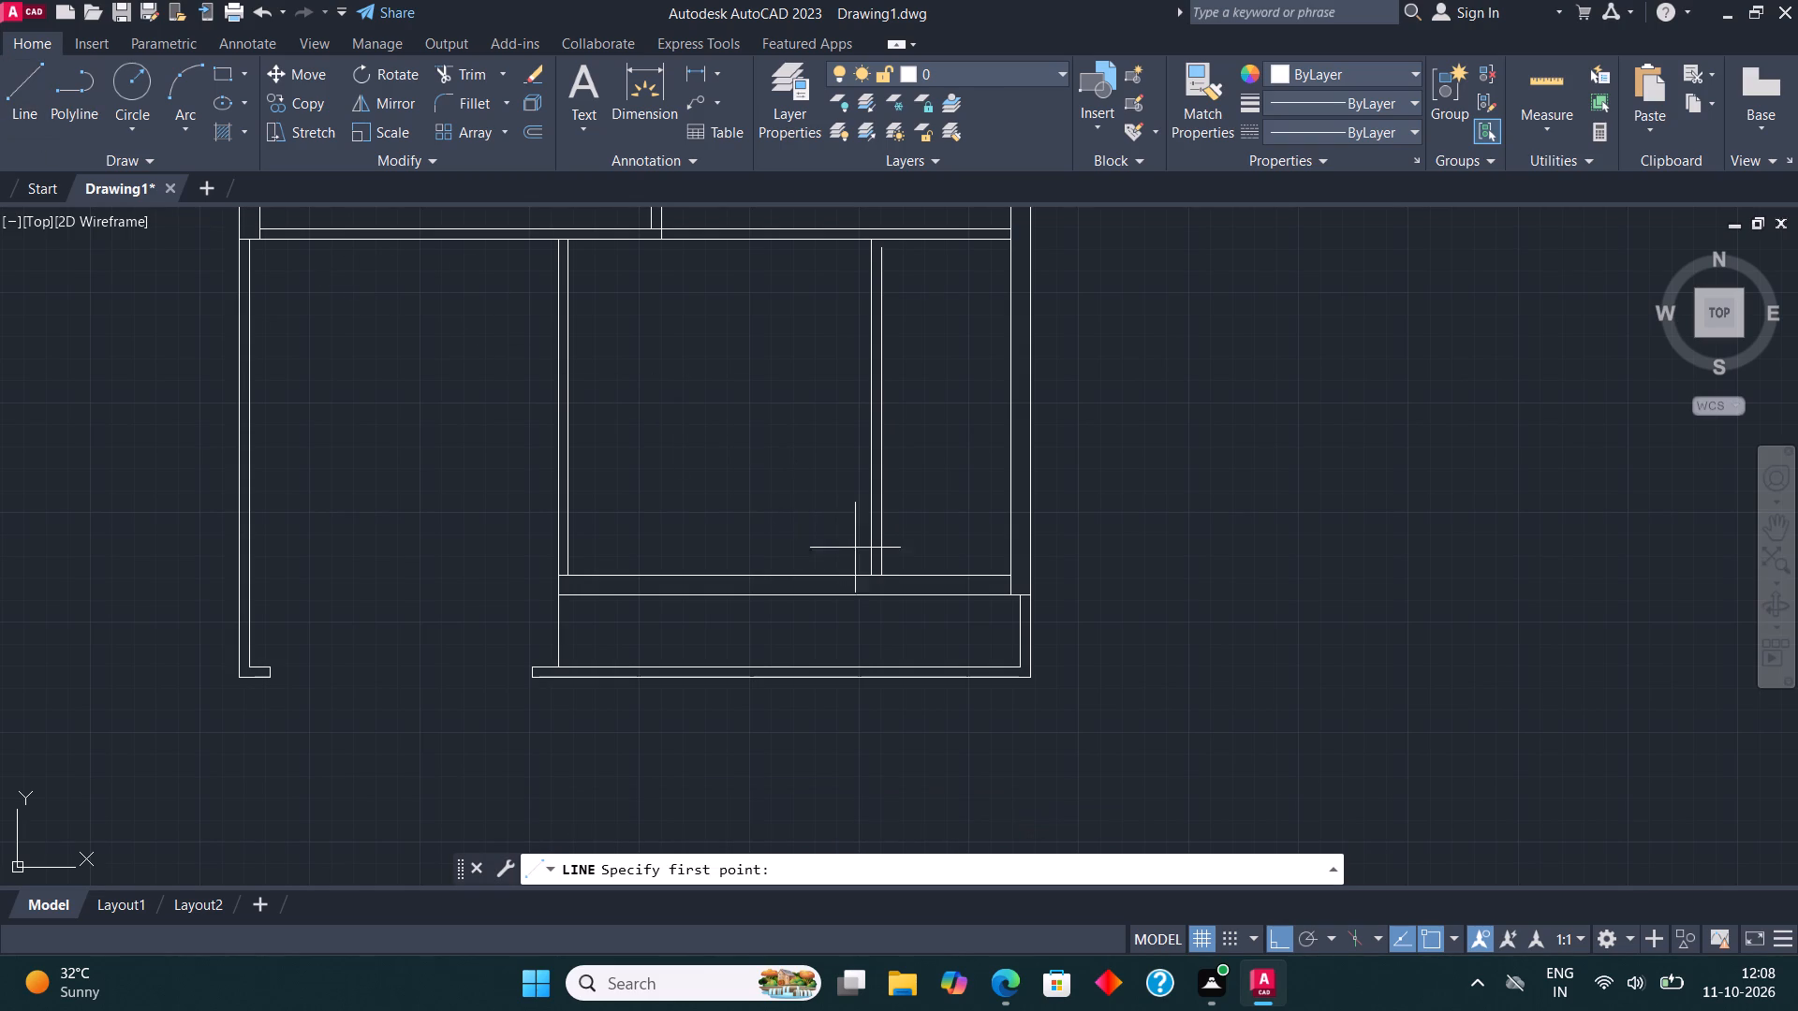
pyautogui.scroll(1, 883, 554)
pyautogui.click(880, 586)
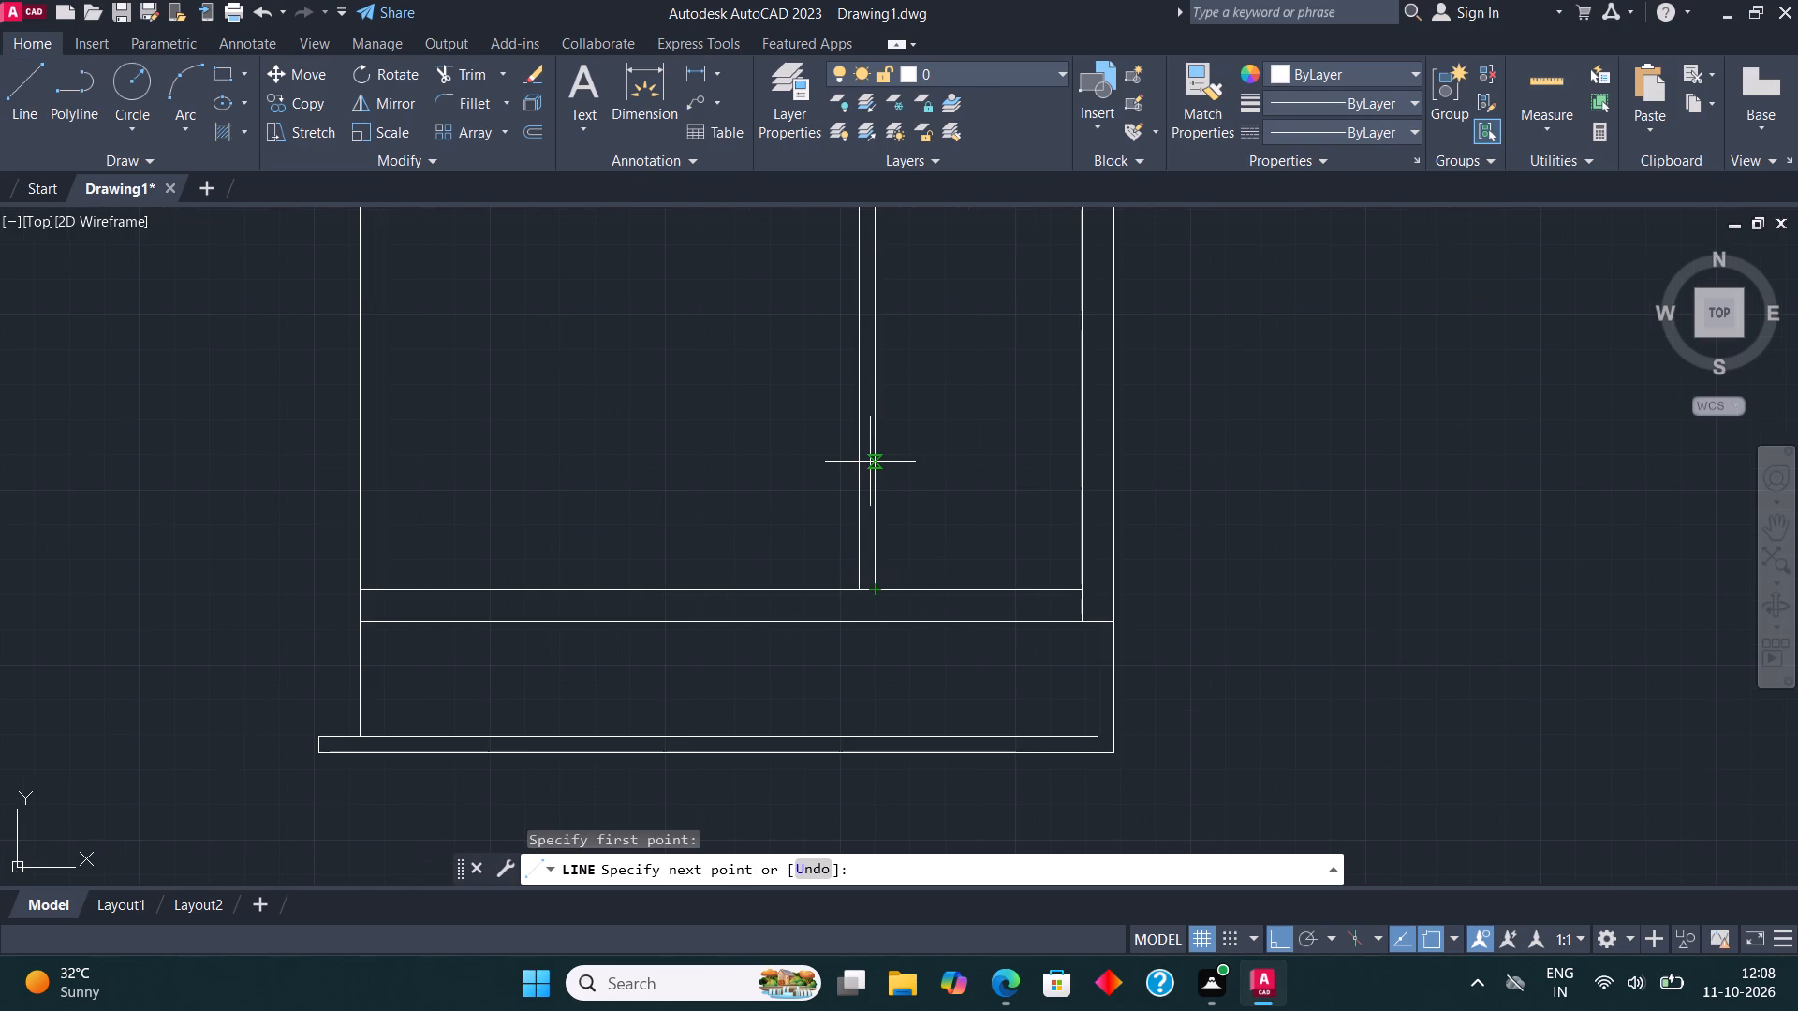
pyautogui.write("6'")
pyautogui.press('Return')
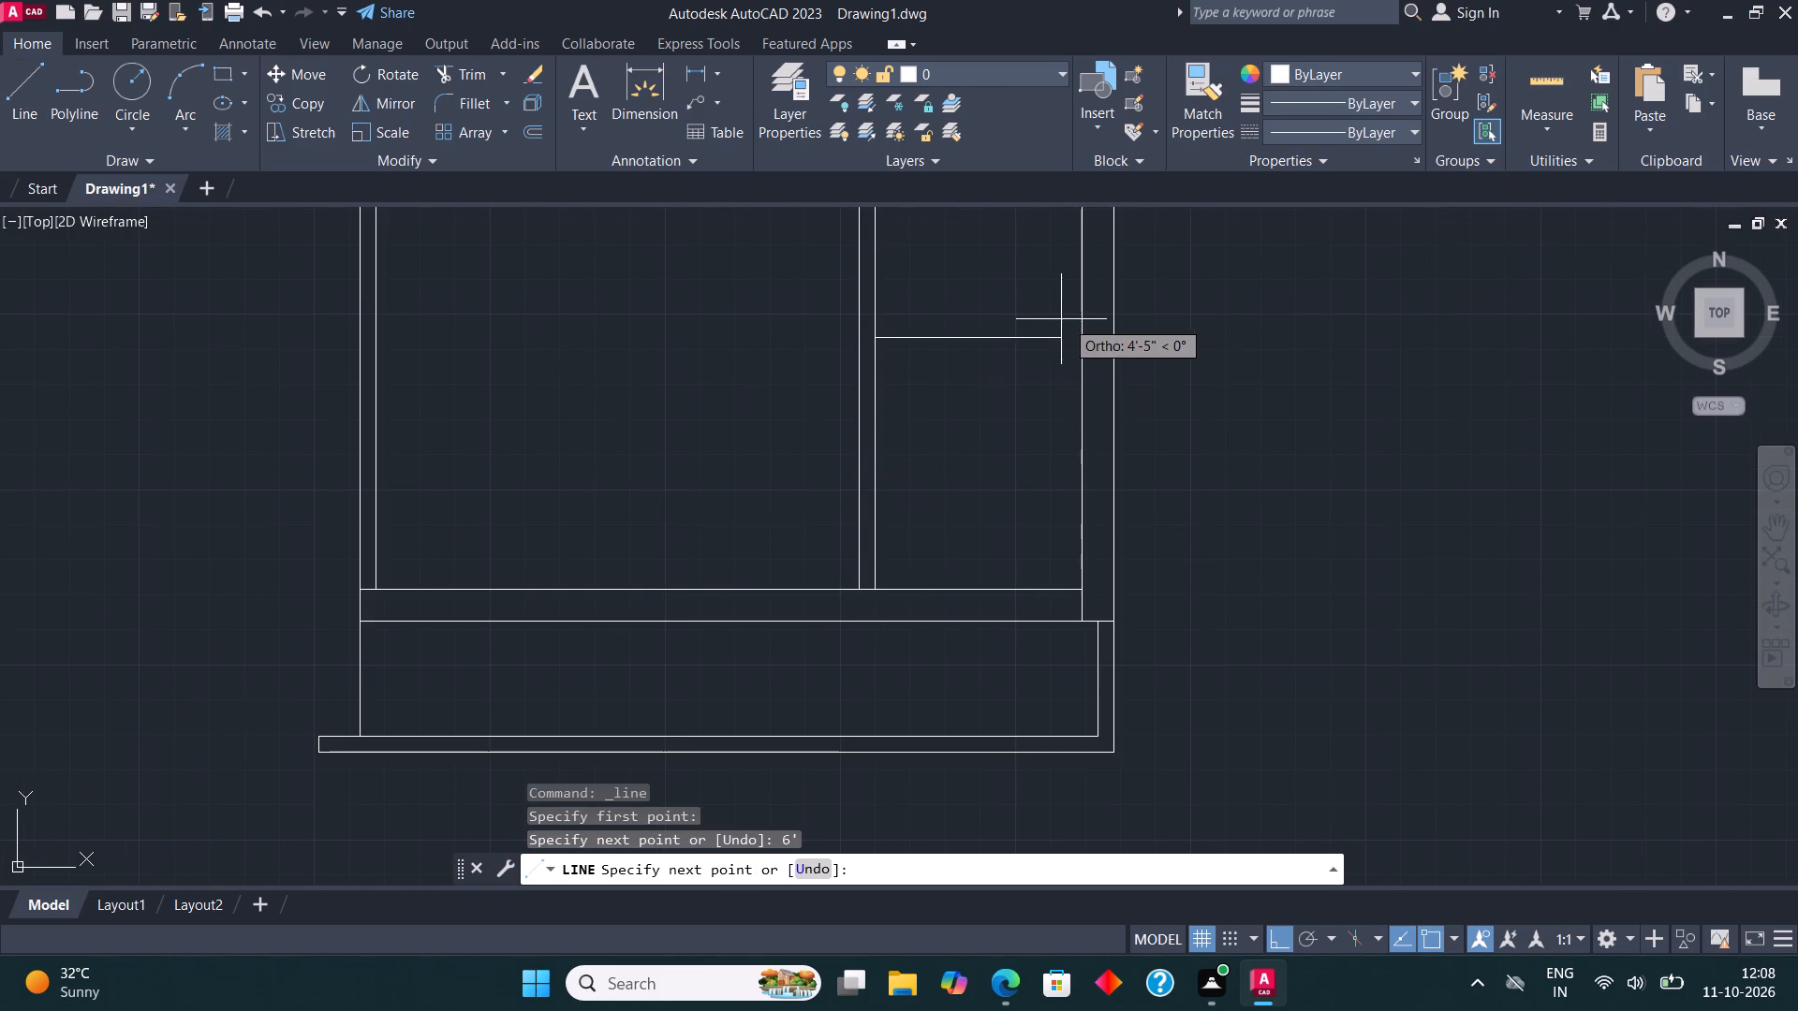
pyautogui.write("5'")
pyautogui.press('Return')
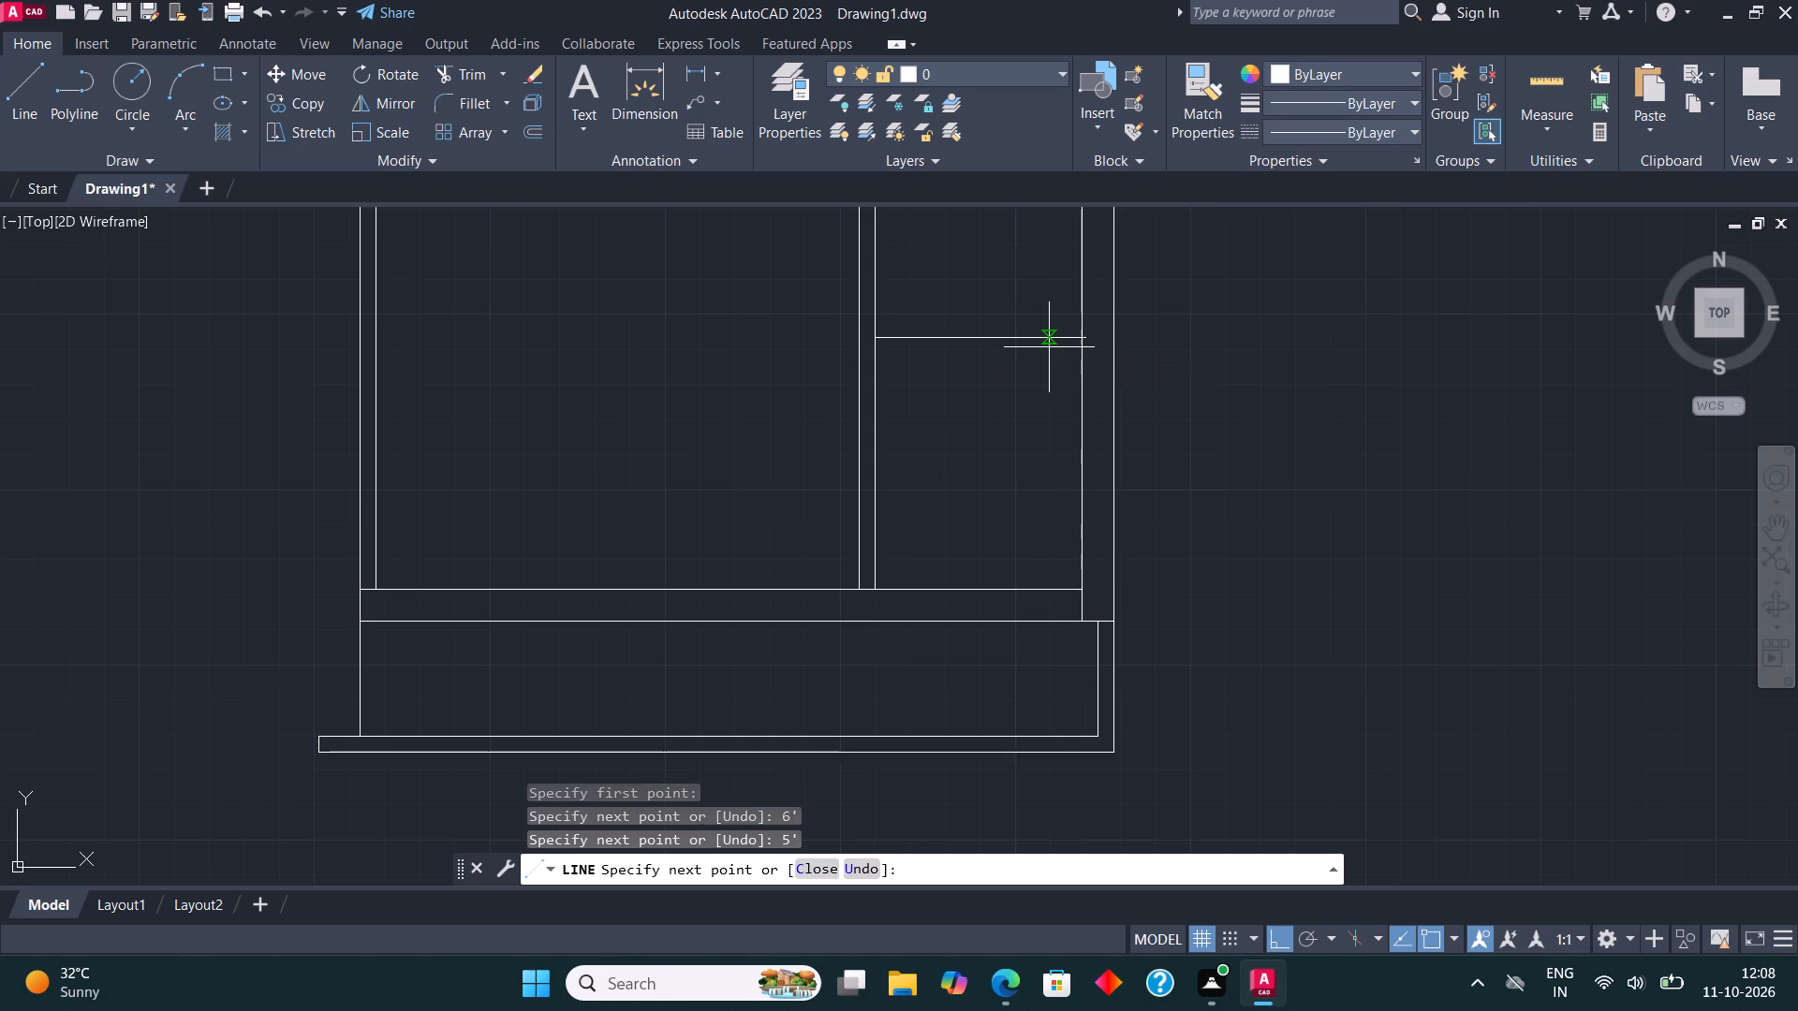
pyautogui.press('Escape')
# Trim the overhang of the new horizontal line at the outer wall's inner face.
pyautogui.scroll(3, 1100, 354)
pyautogui.click(465, 77)
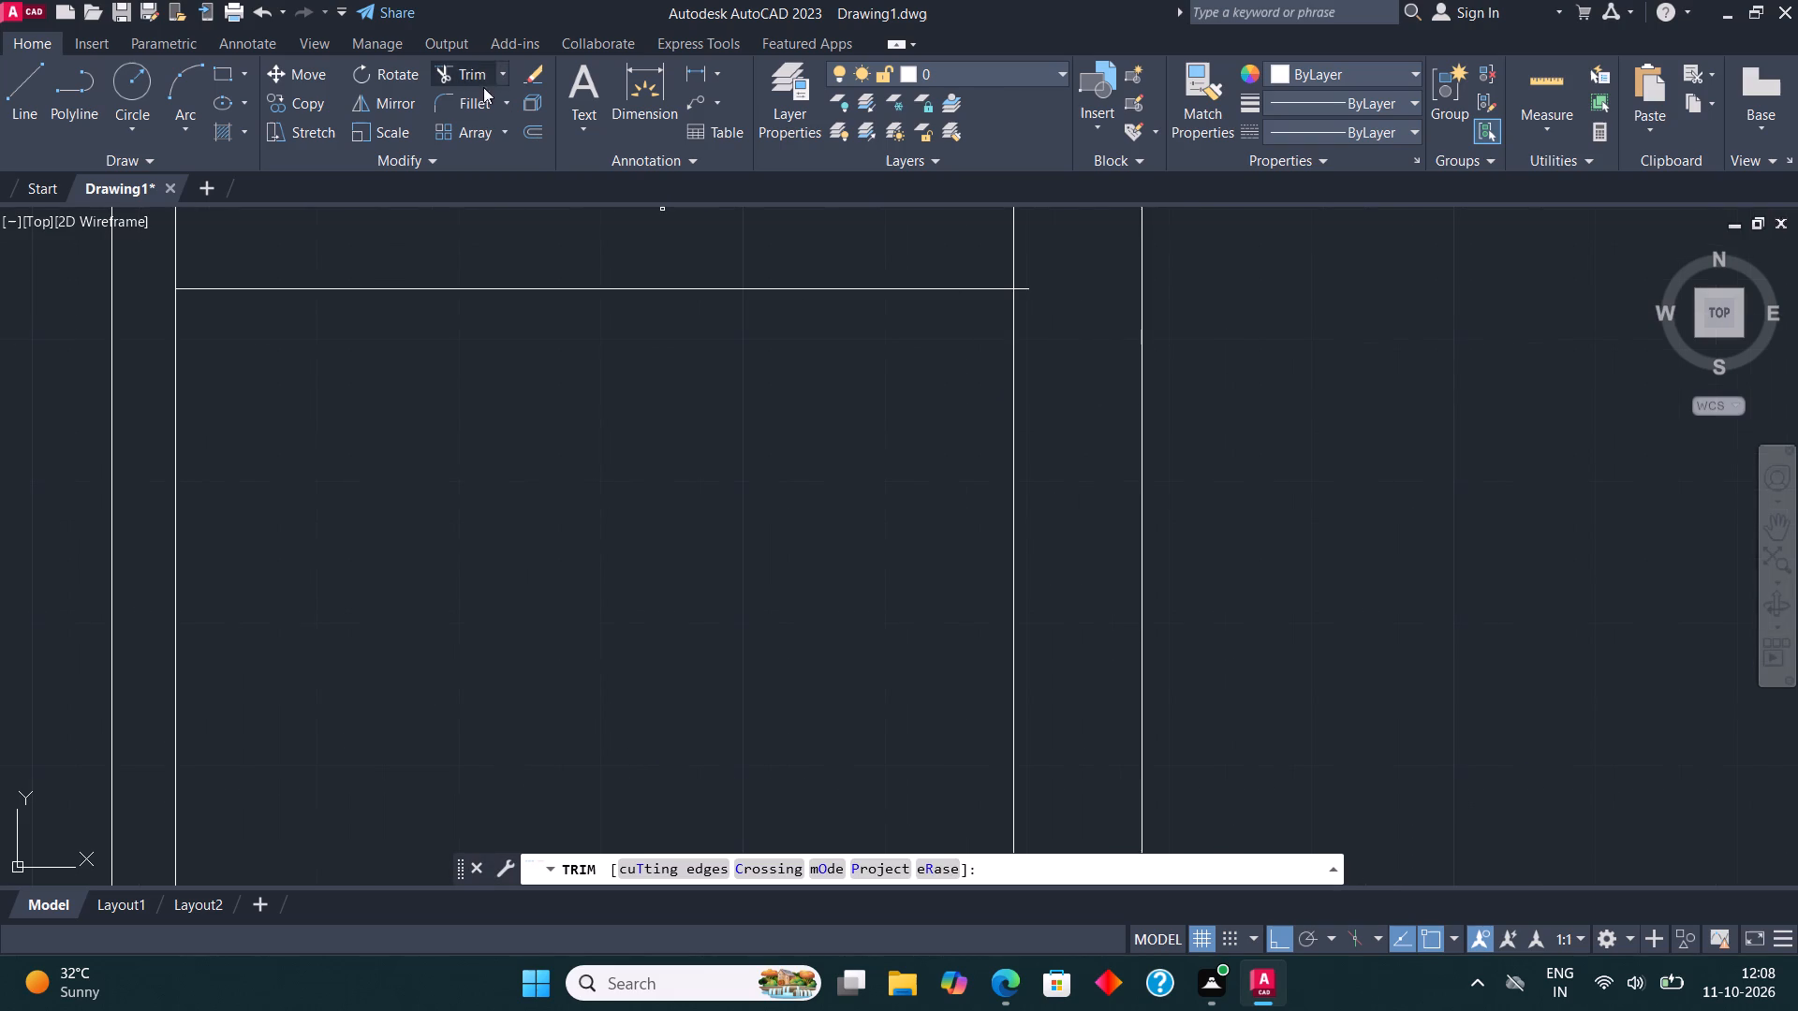
pyautogui.click(1029, 288)
pyautogui.press('Escape')
pyautogui.scroll(-3, 1029, 300)
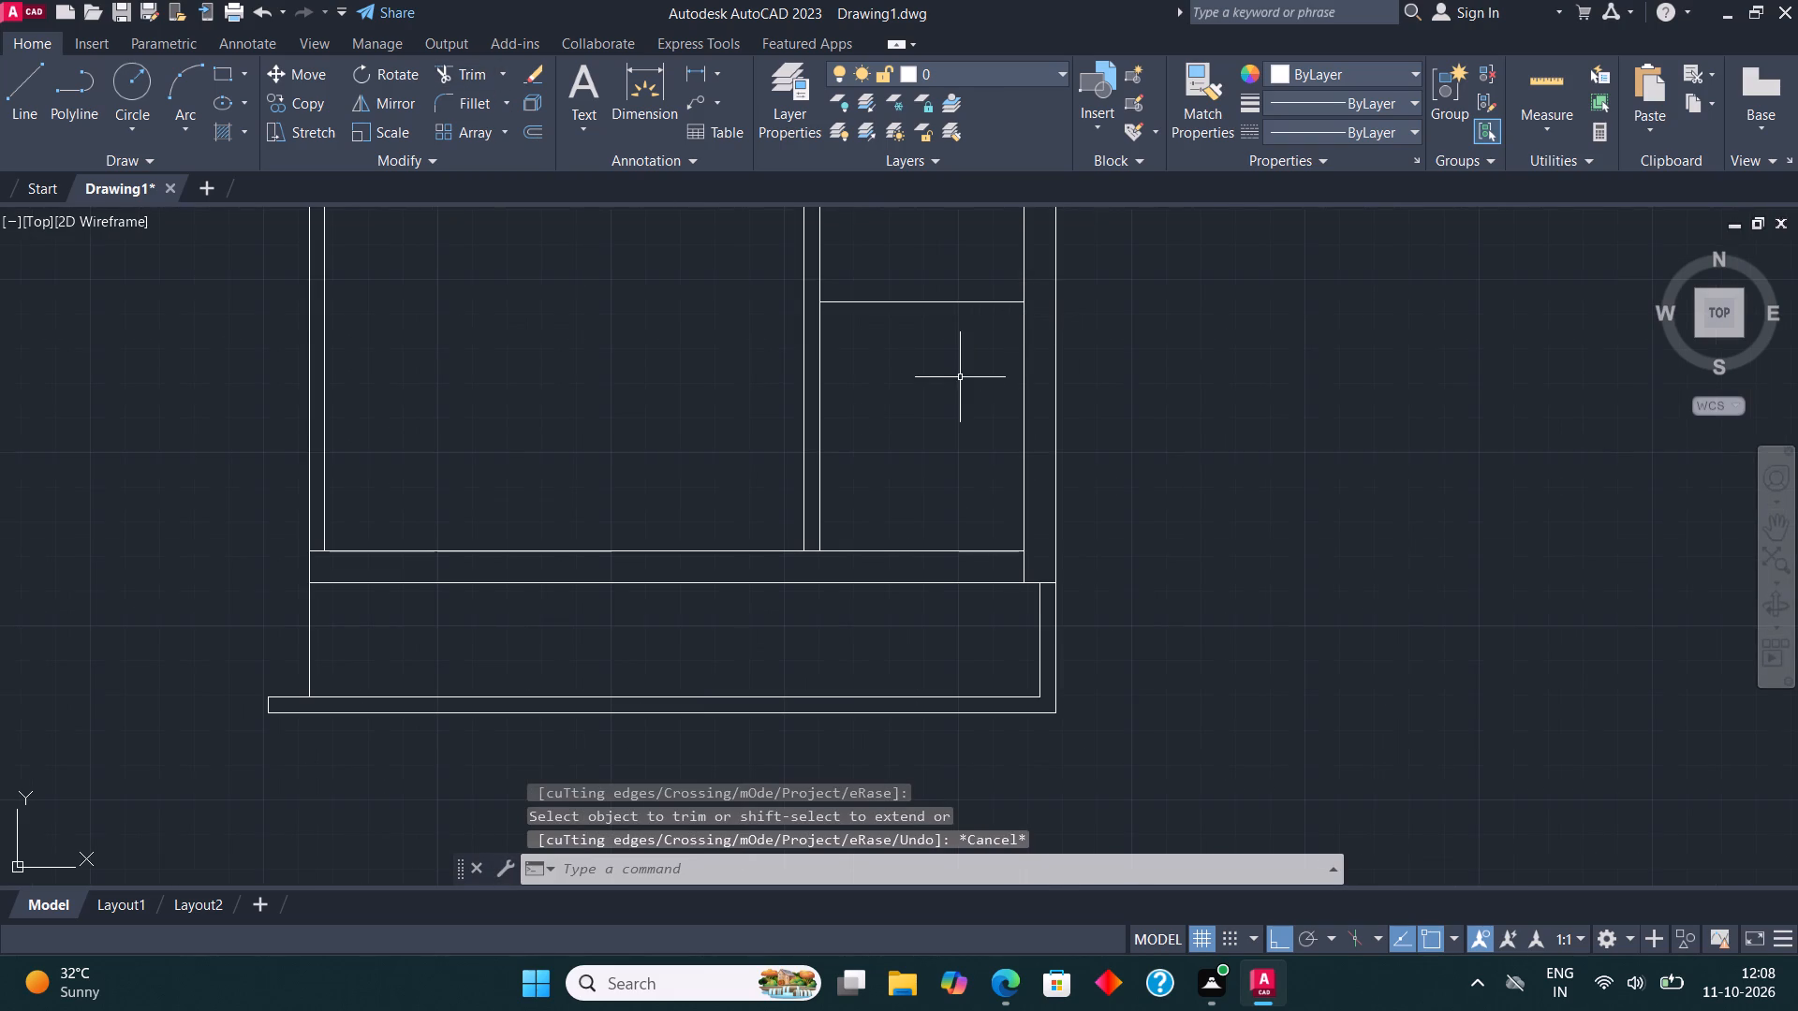
# Copy the small room's horizontal line 4.5" upward to form a cross partition.
pyautogui.moveTo(966, 383); pyautogui.dragTo(981, 510, button='middle')
pyautogui.scroll(-1, 980, 512)
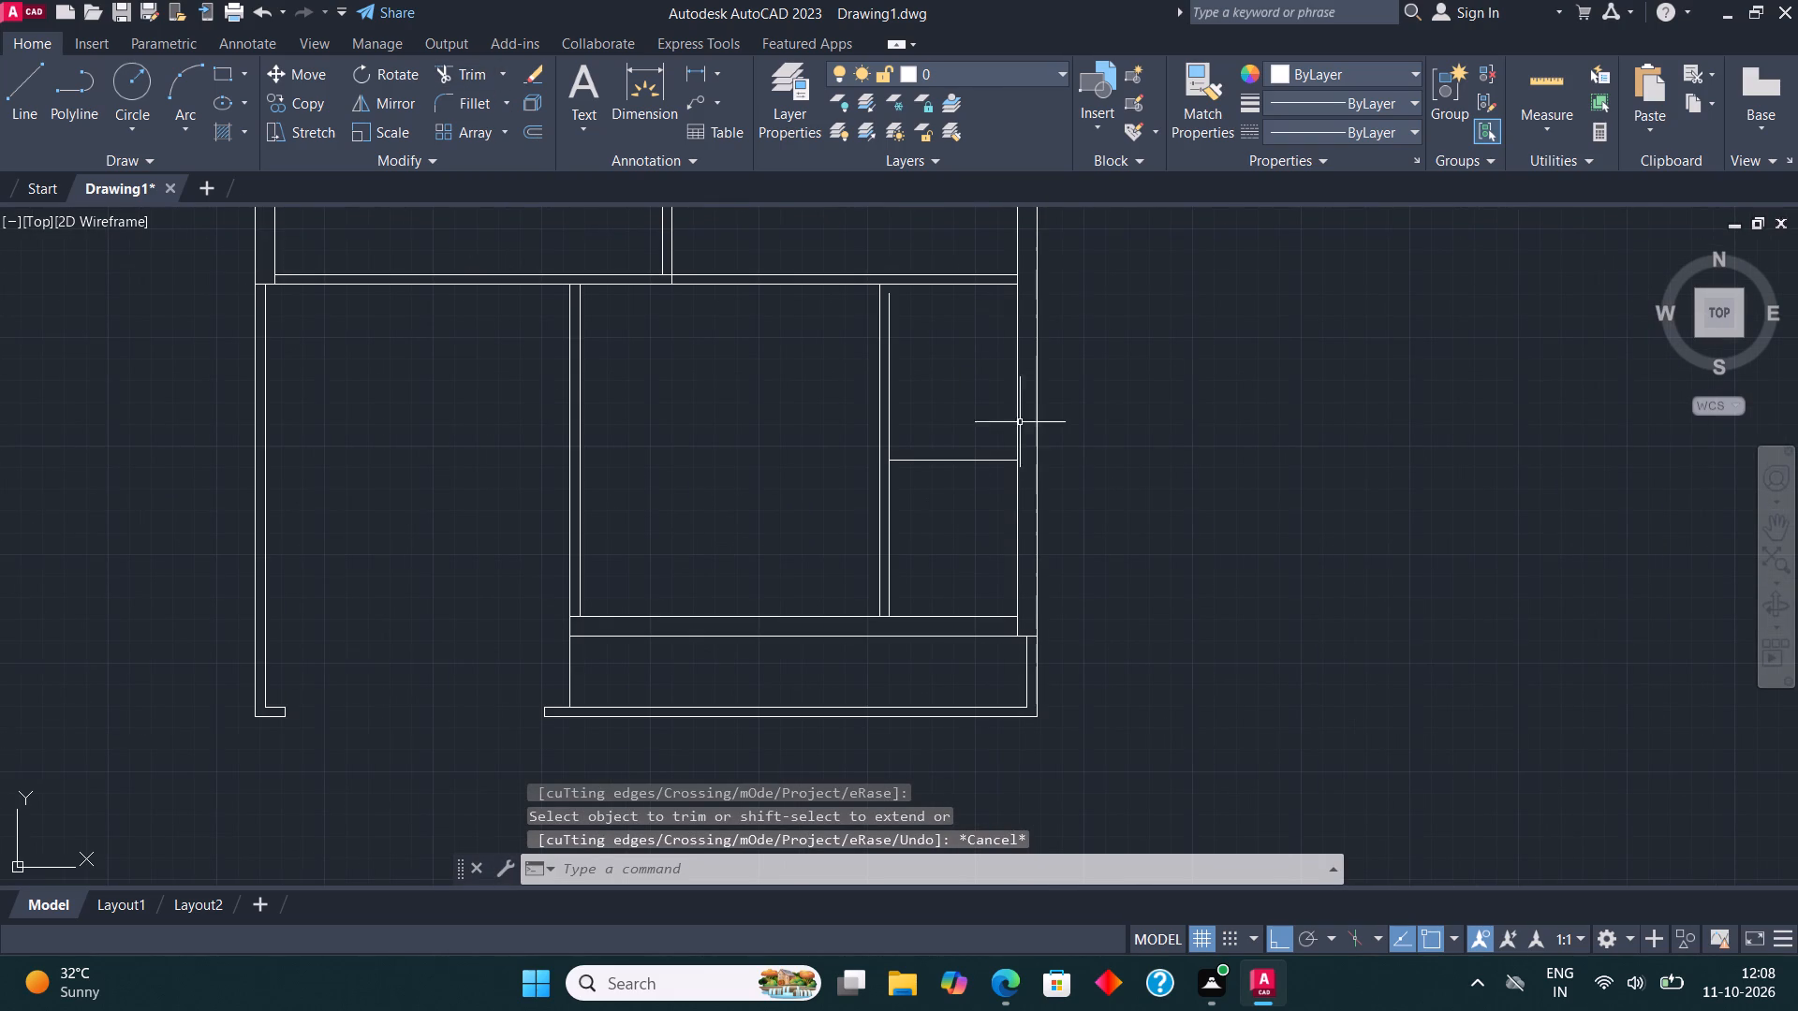
pyautogui.scroll(2, 942, 461)
pyautogui.click(944, 461)
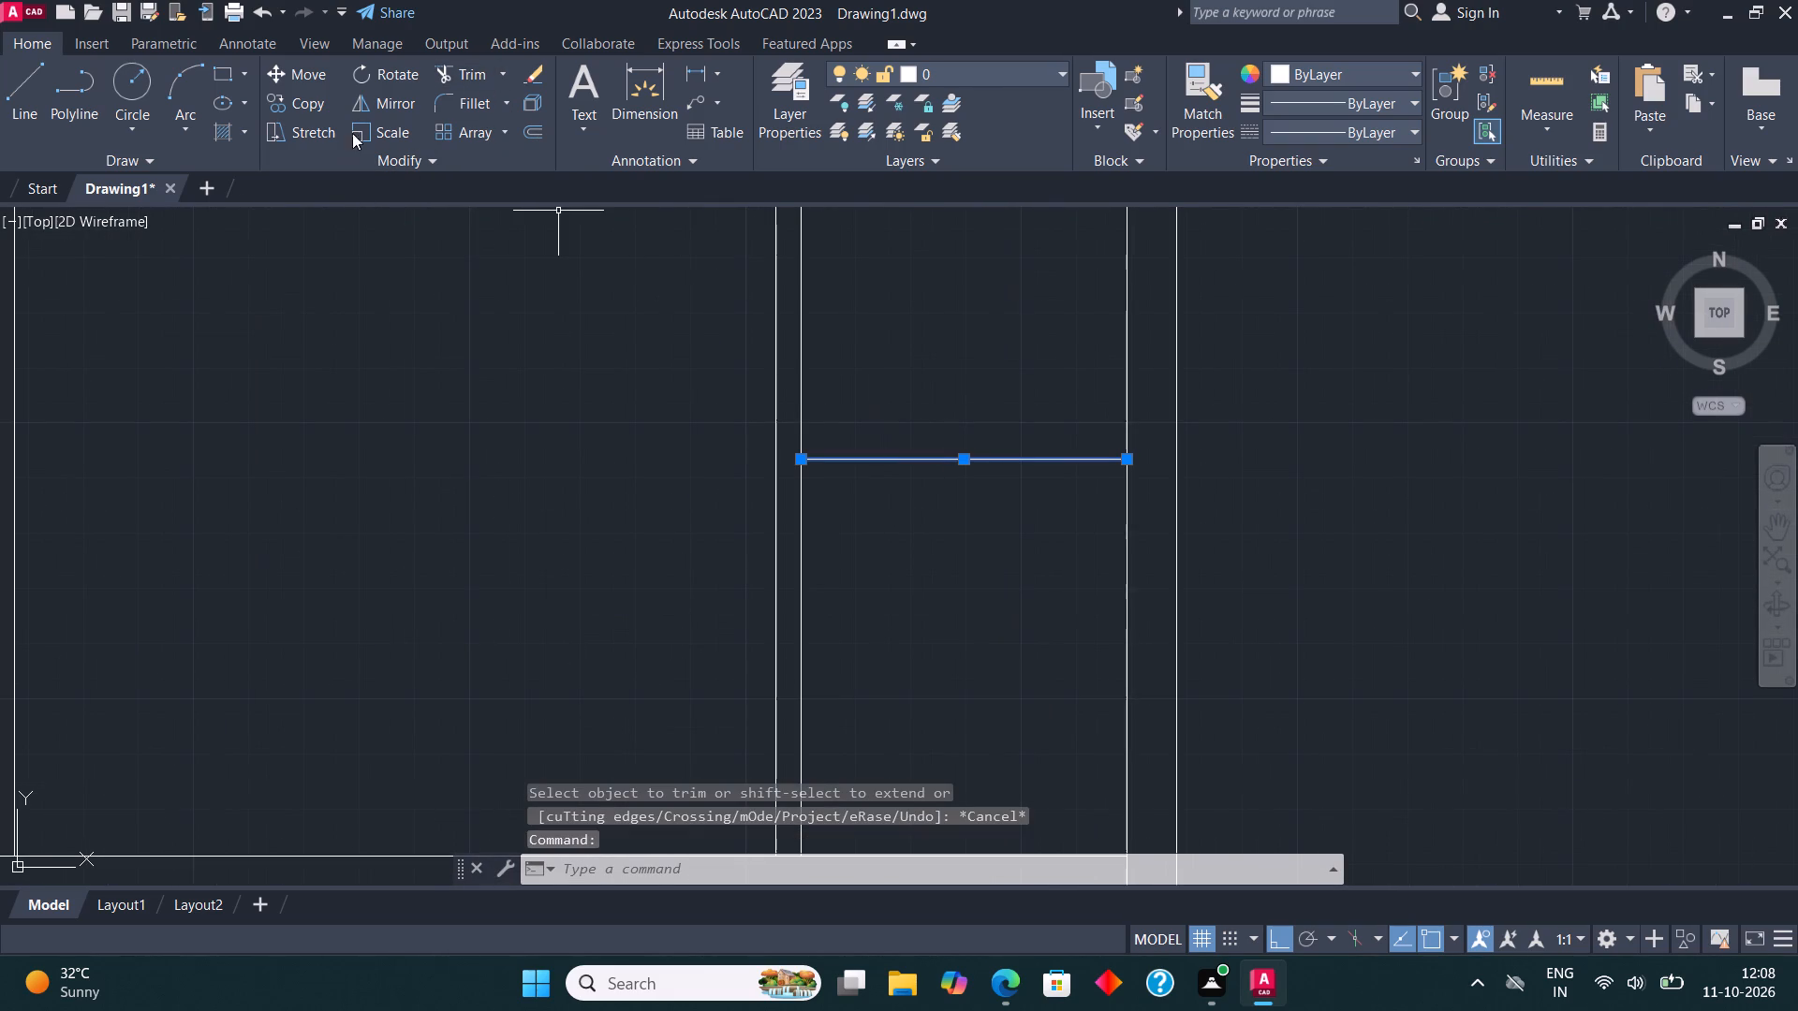
pyautogui.click(312, 97)
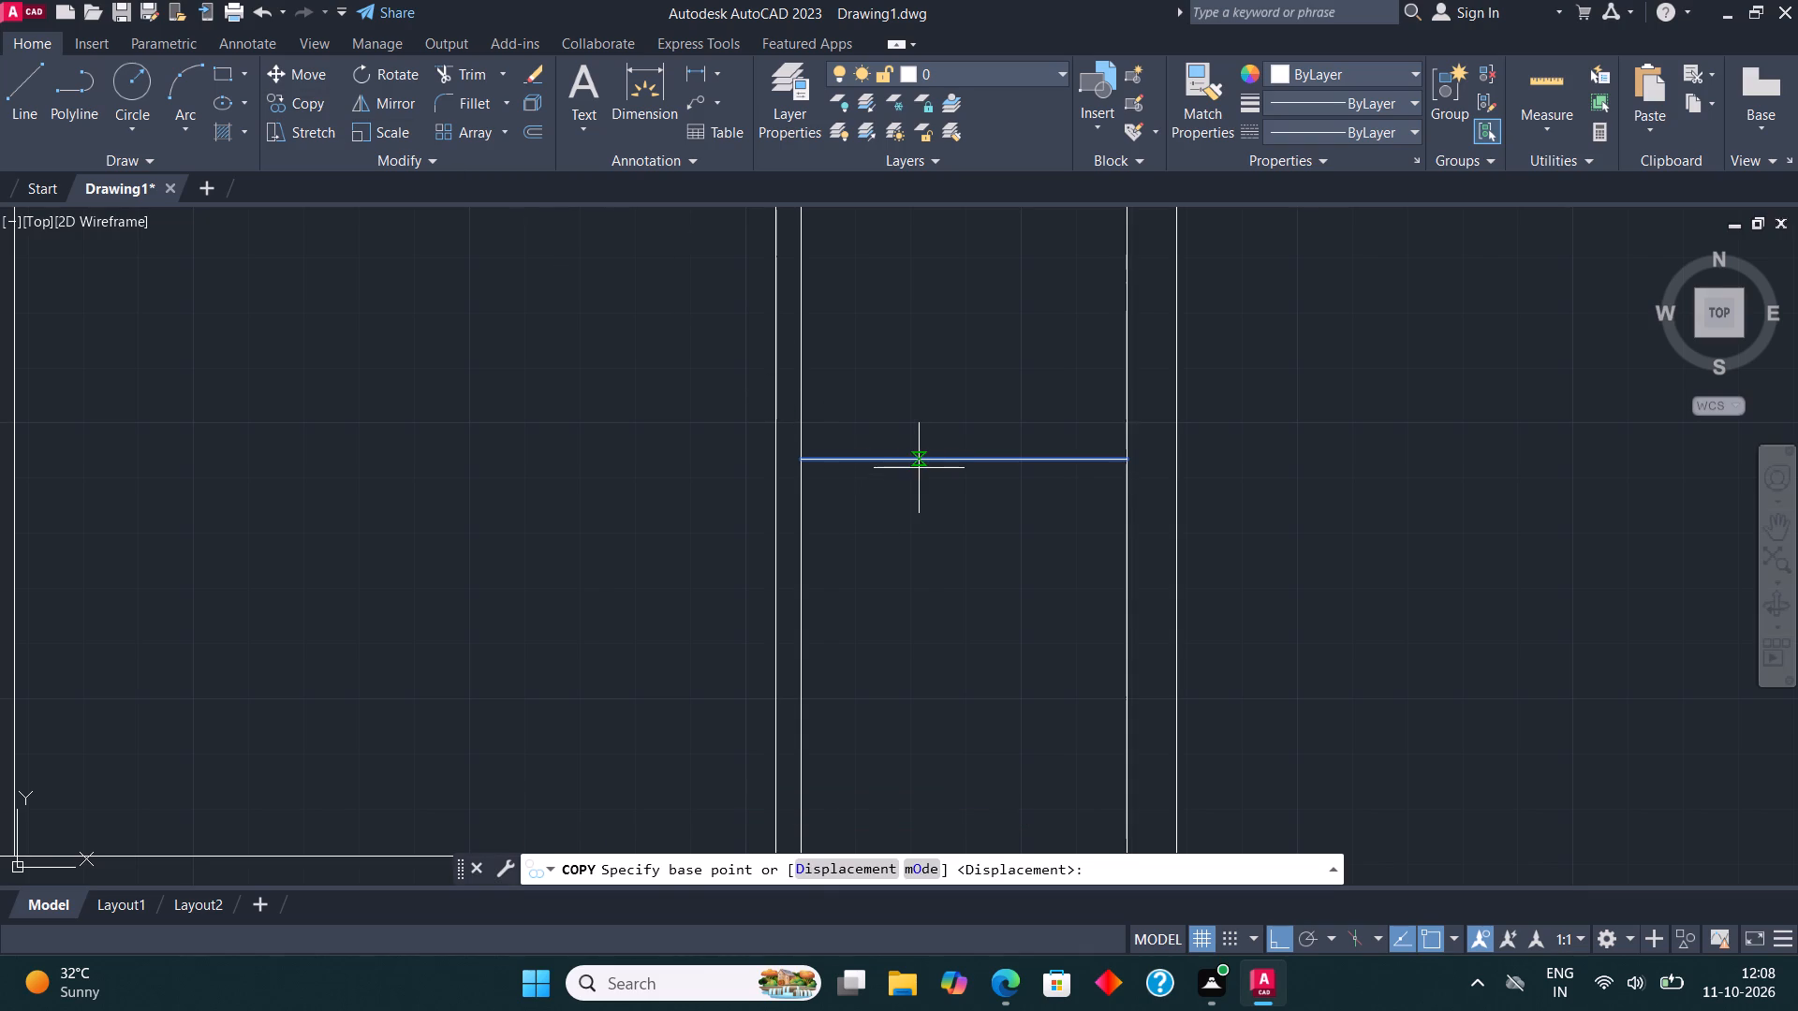
pyautogui.click(919, 468)
pyautogui.write('4.5"')
pyautogui.press('Return')
pyautogui.press('Escape')
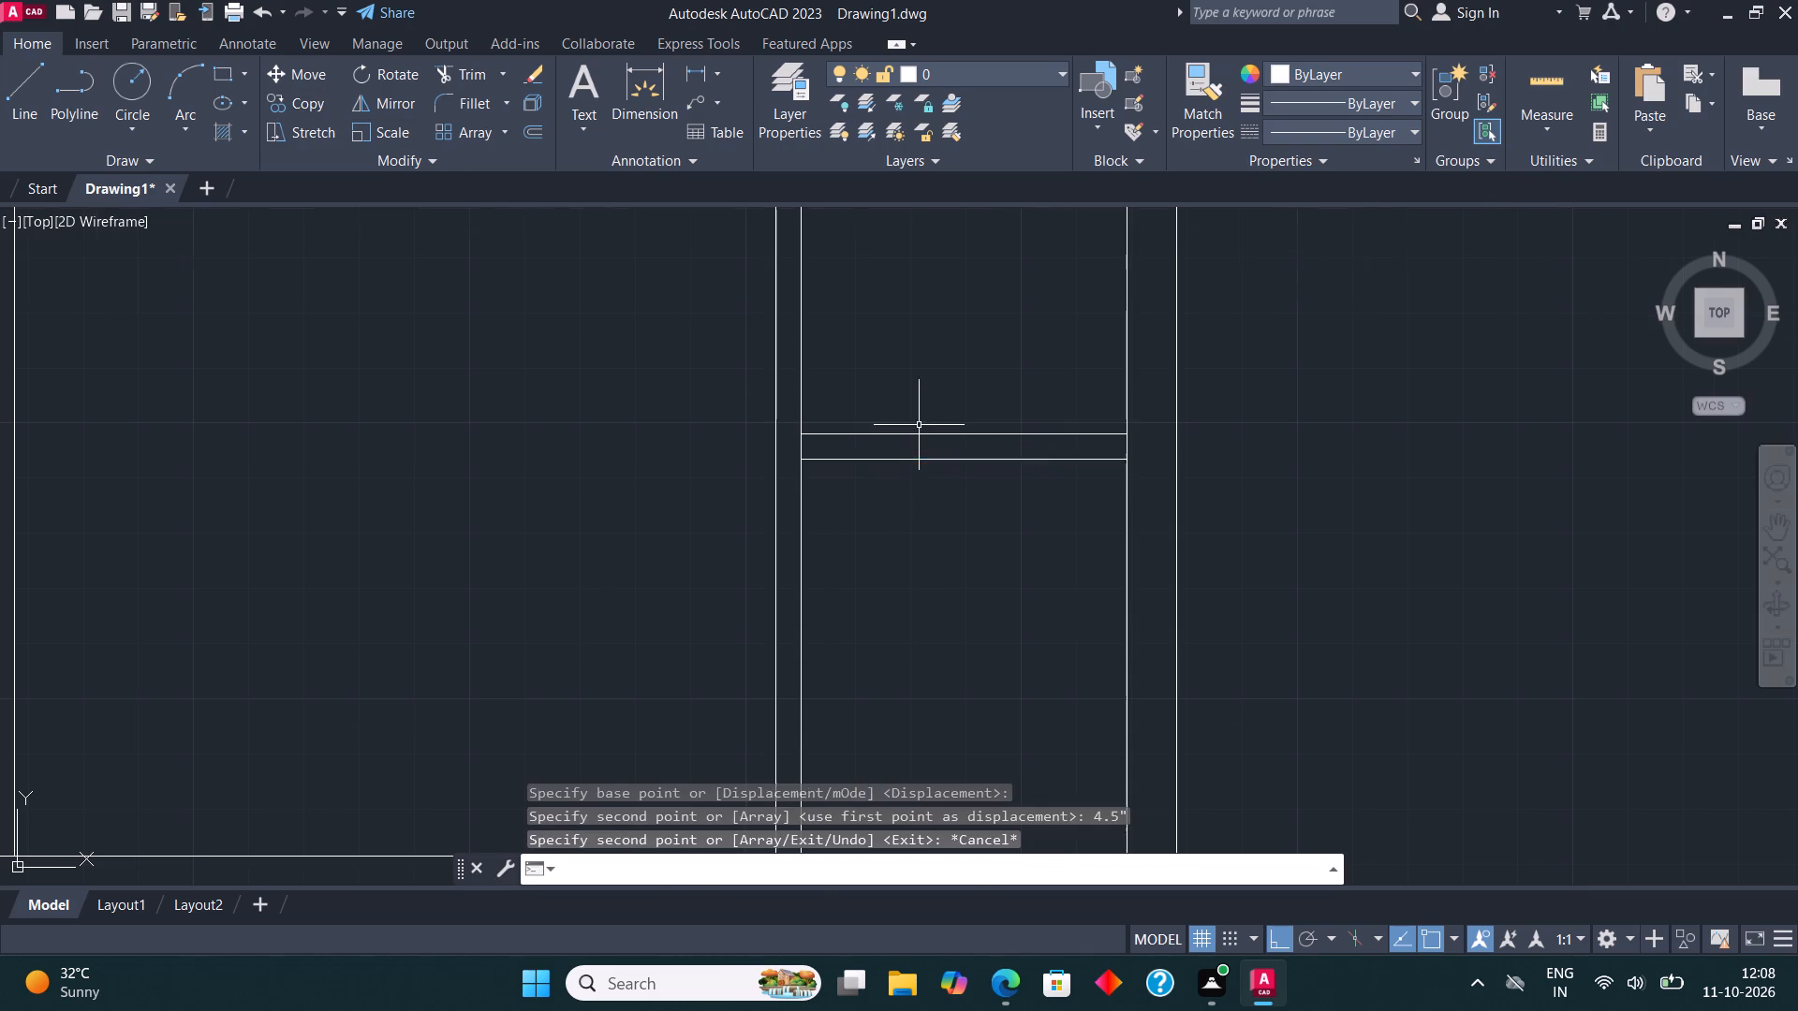
# Look over the plan's upper rooms and the subdivided front area.
pyautogui.scroll(-4, 919, 425)
pyautogui.moveTo(1045, 489); pyautogui.dragTo(1102, 490, button='middle')
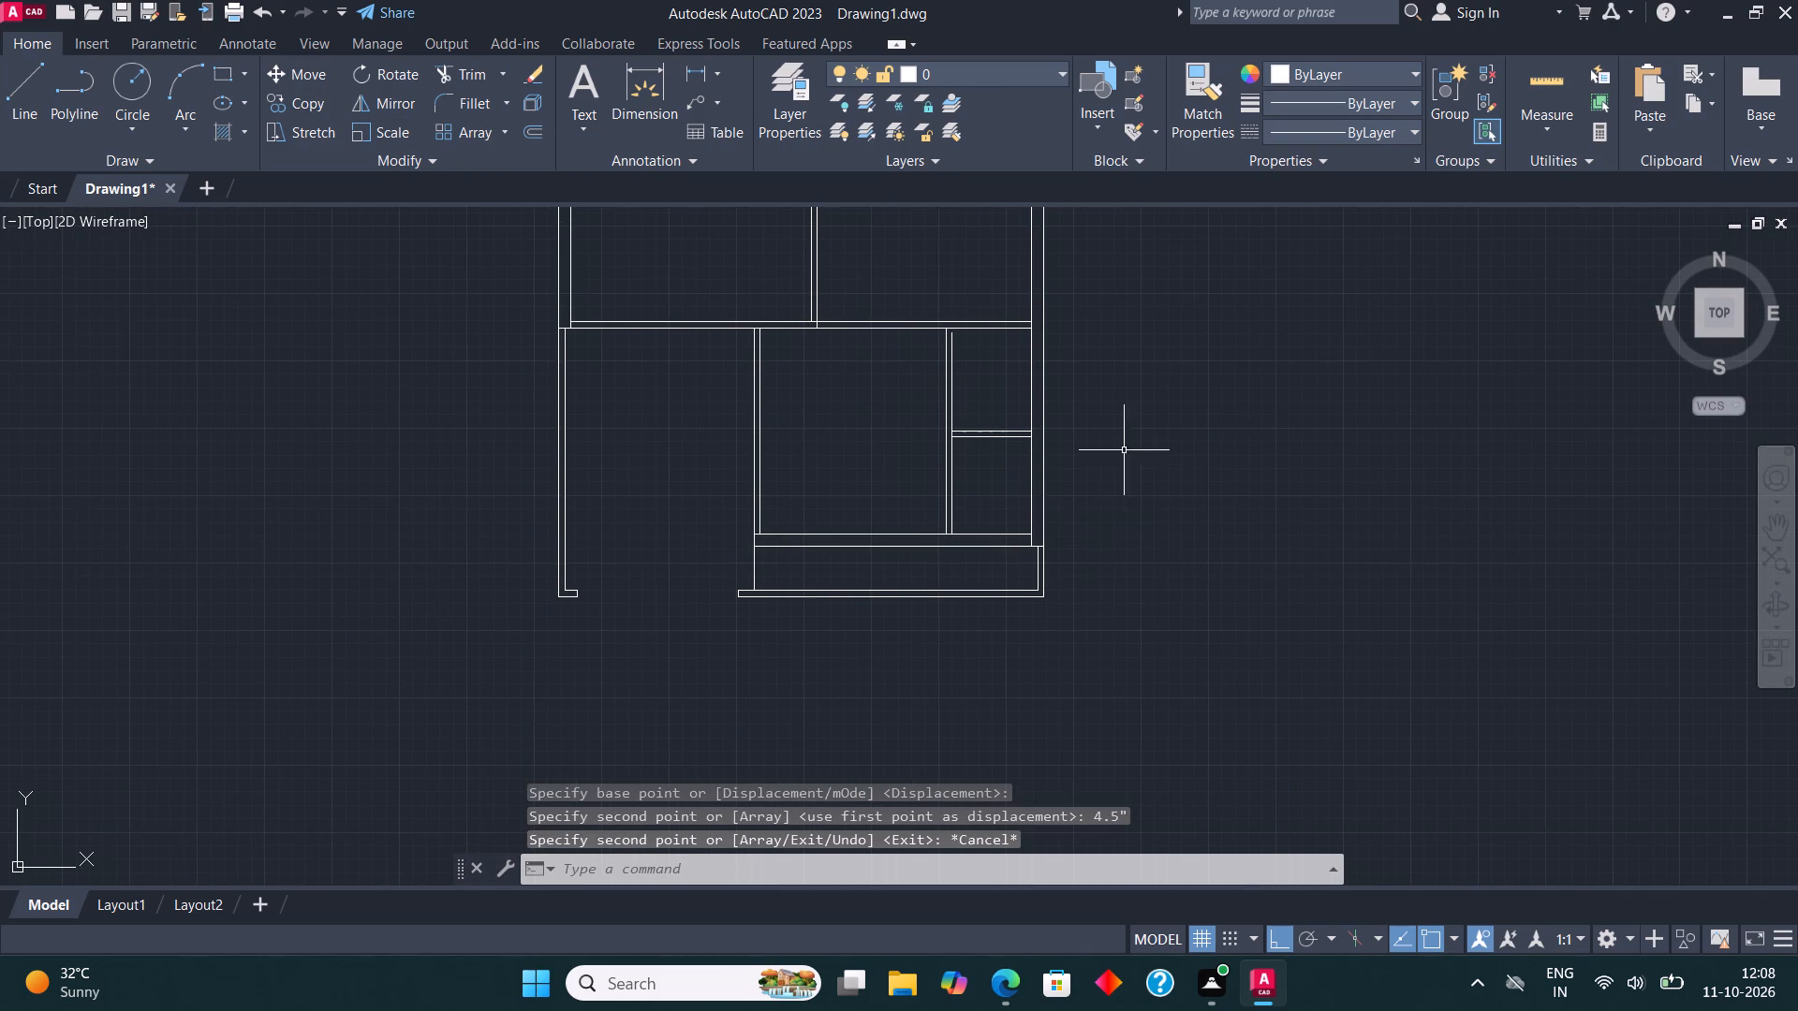
pyautogui.moveTo(879, 452); pyautogui.dragTo(895, 463, button='middle')
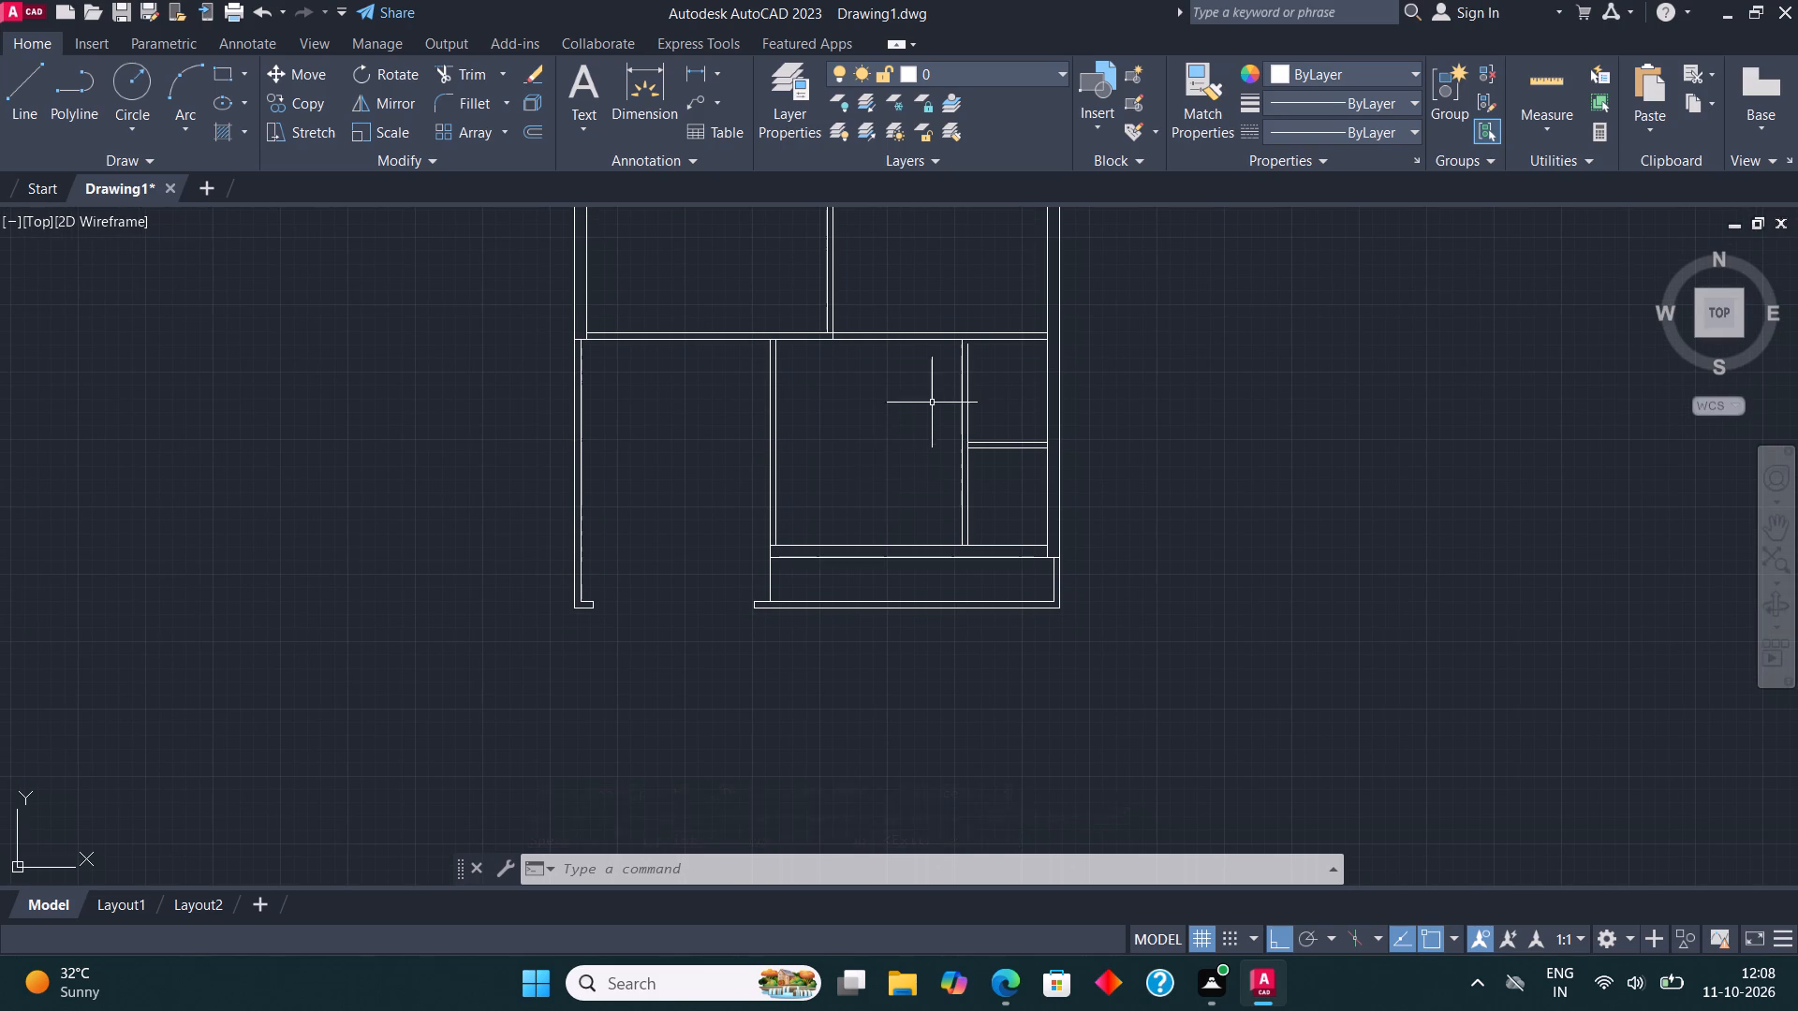
pyautogui.moveTo(926, 396); pyautogui.dragTo(1016, 713, button='middle')
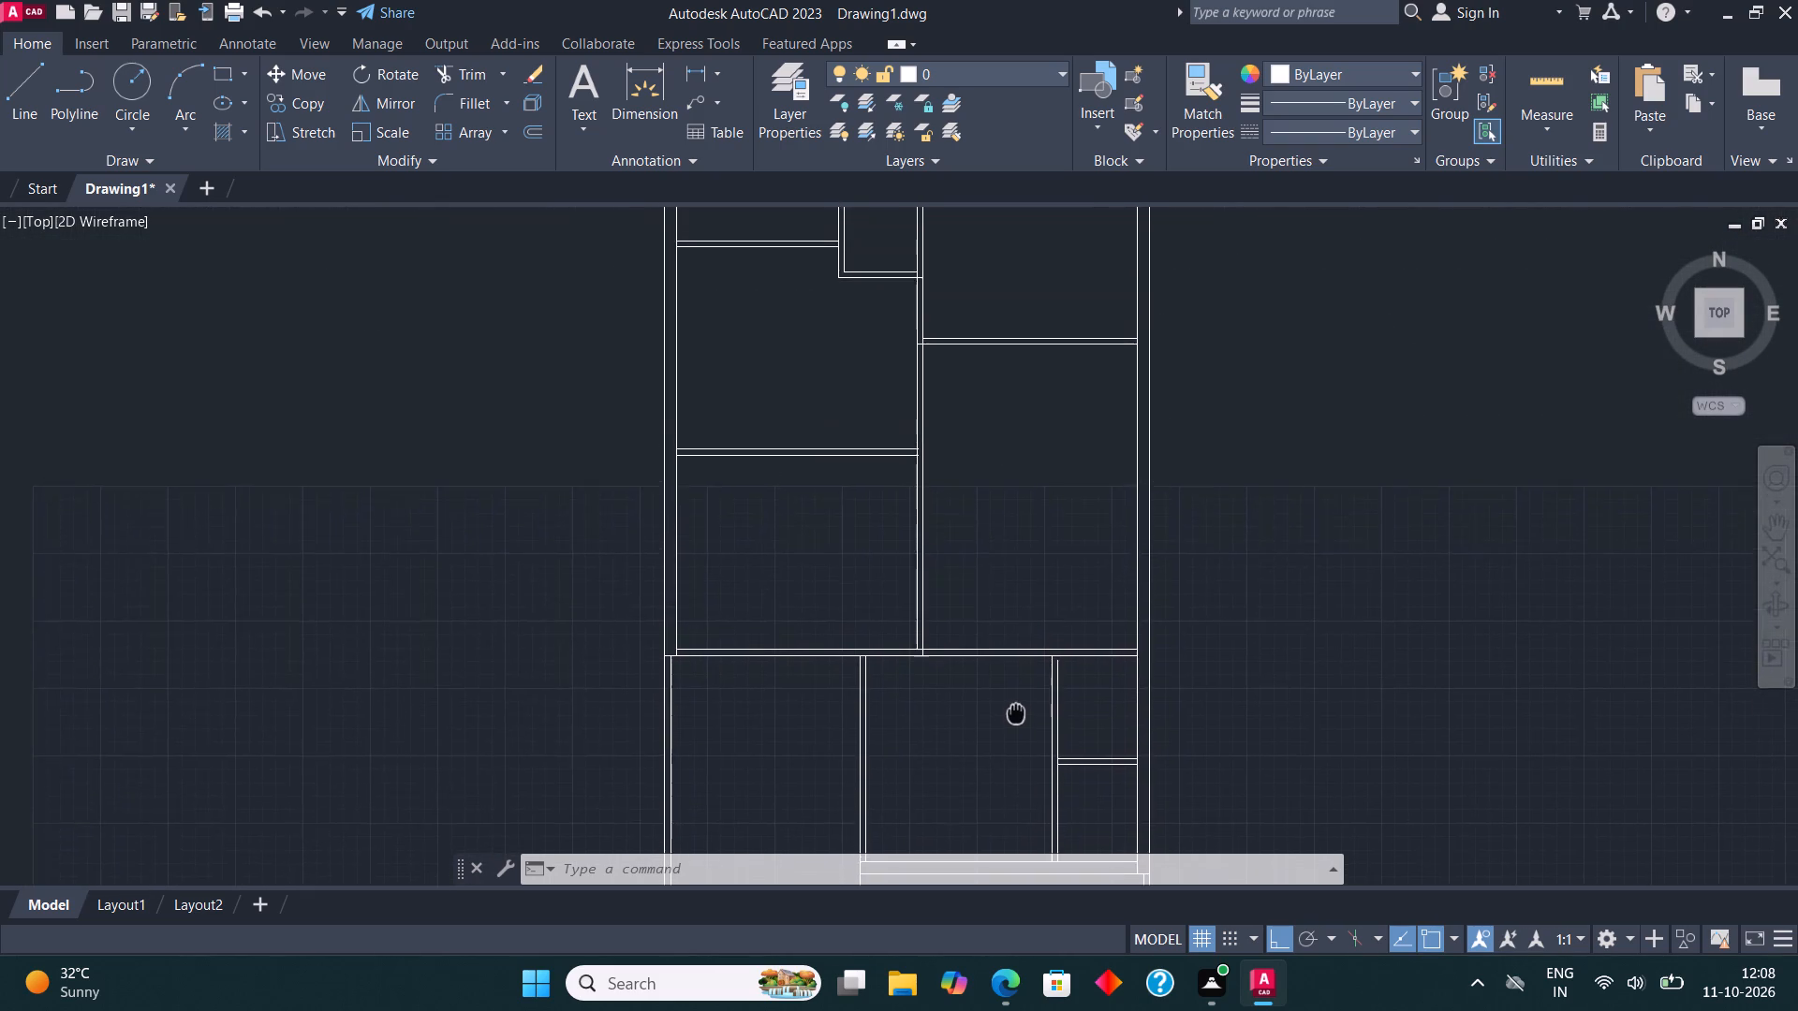
pyautogui.moveTo(1016, 713); pyautogui.dragTo(1015, 638, button='middle')
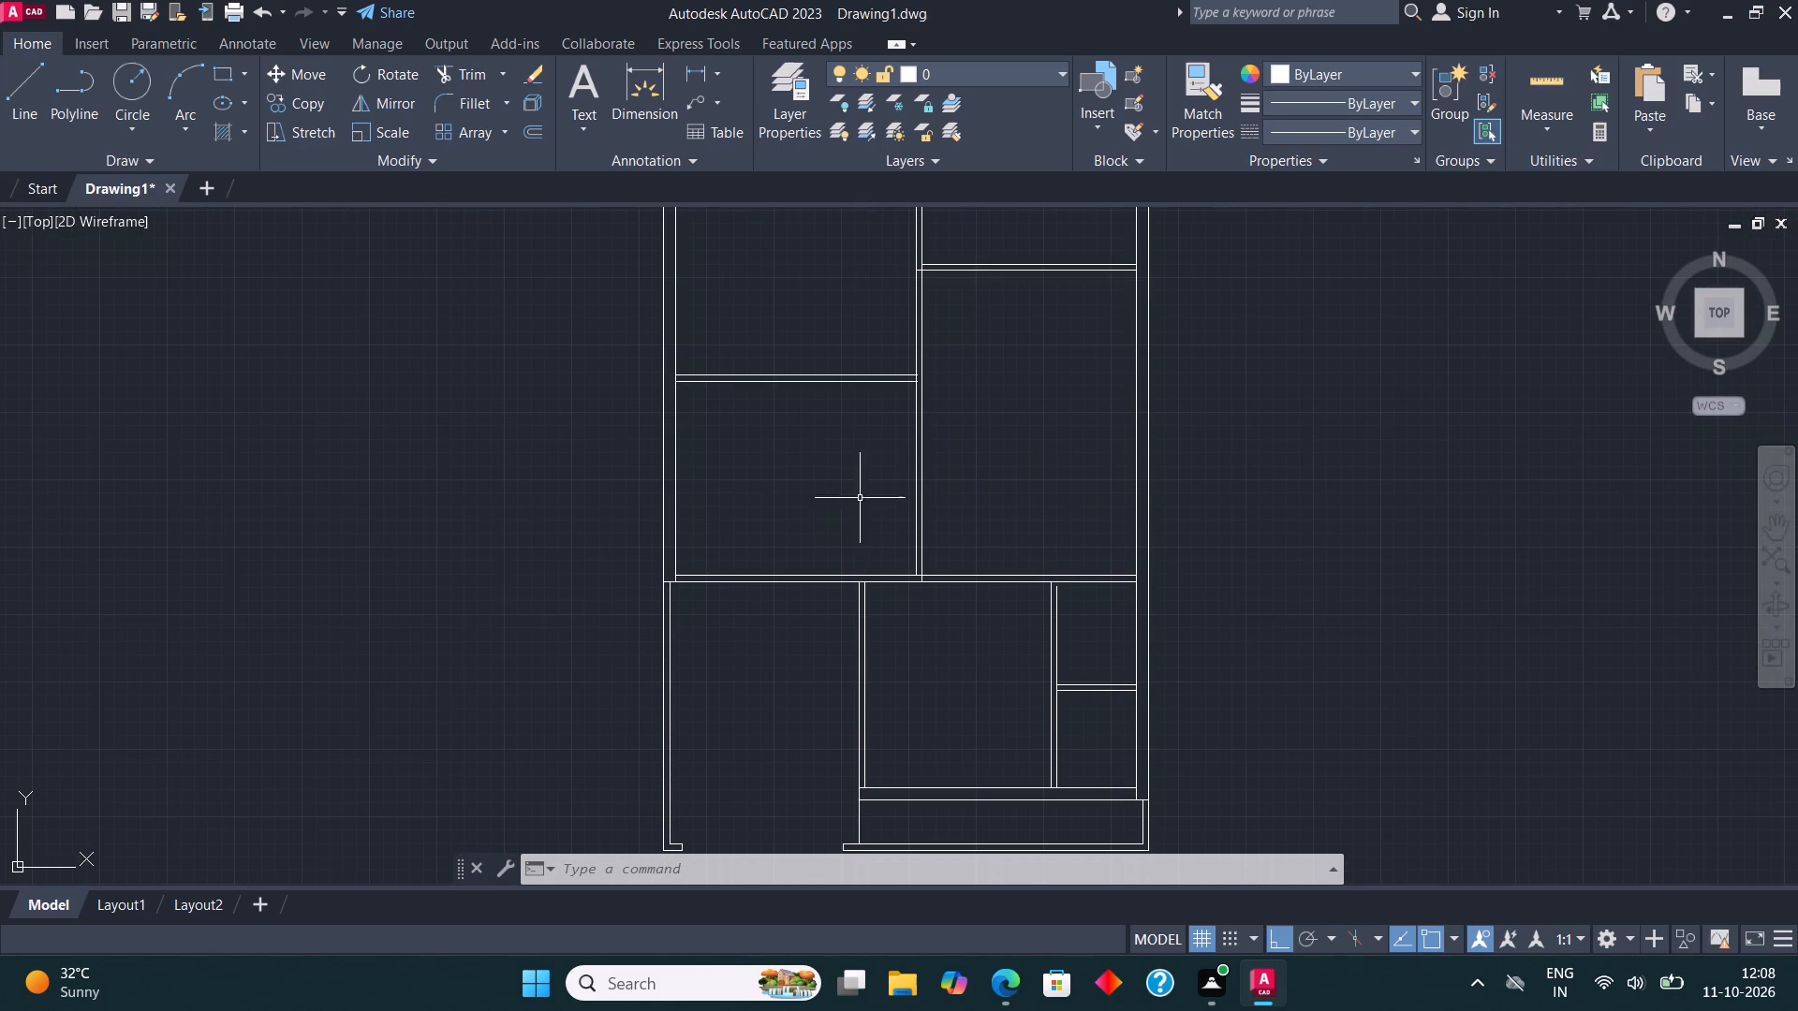
pyautogui.moveTo(1169, 543); pyautogui.dragTo(1183, 324, button='middle')
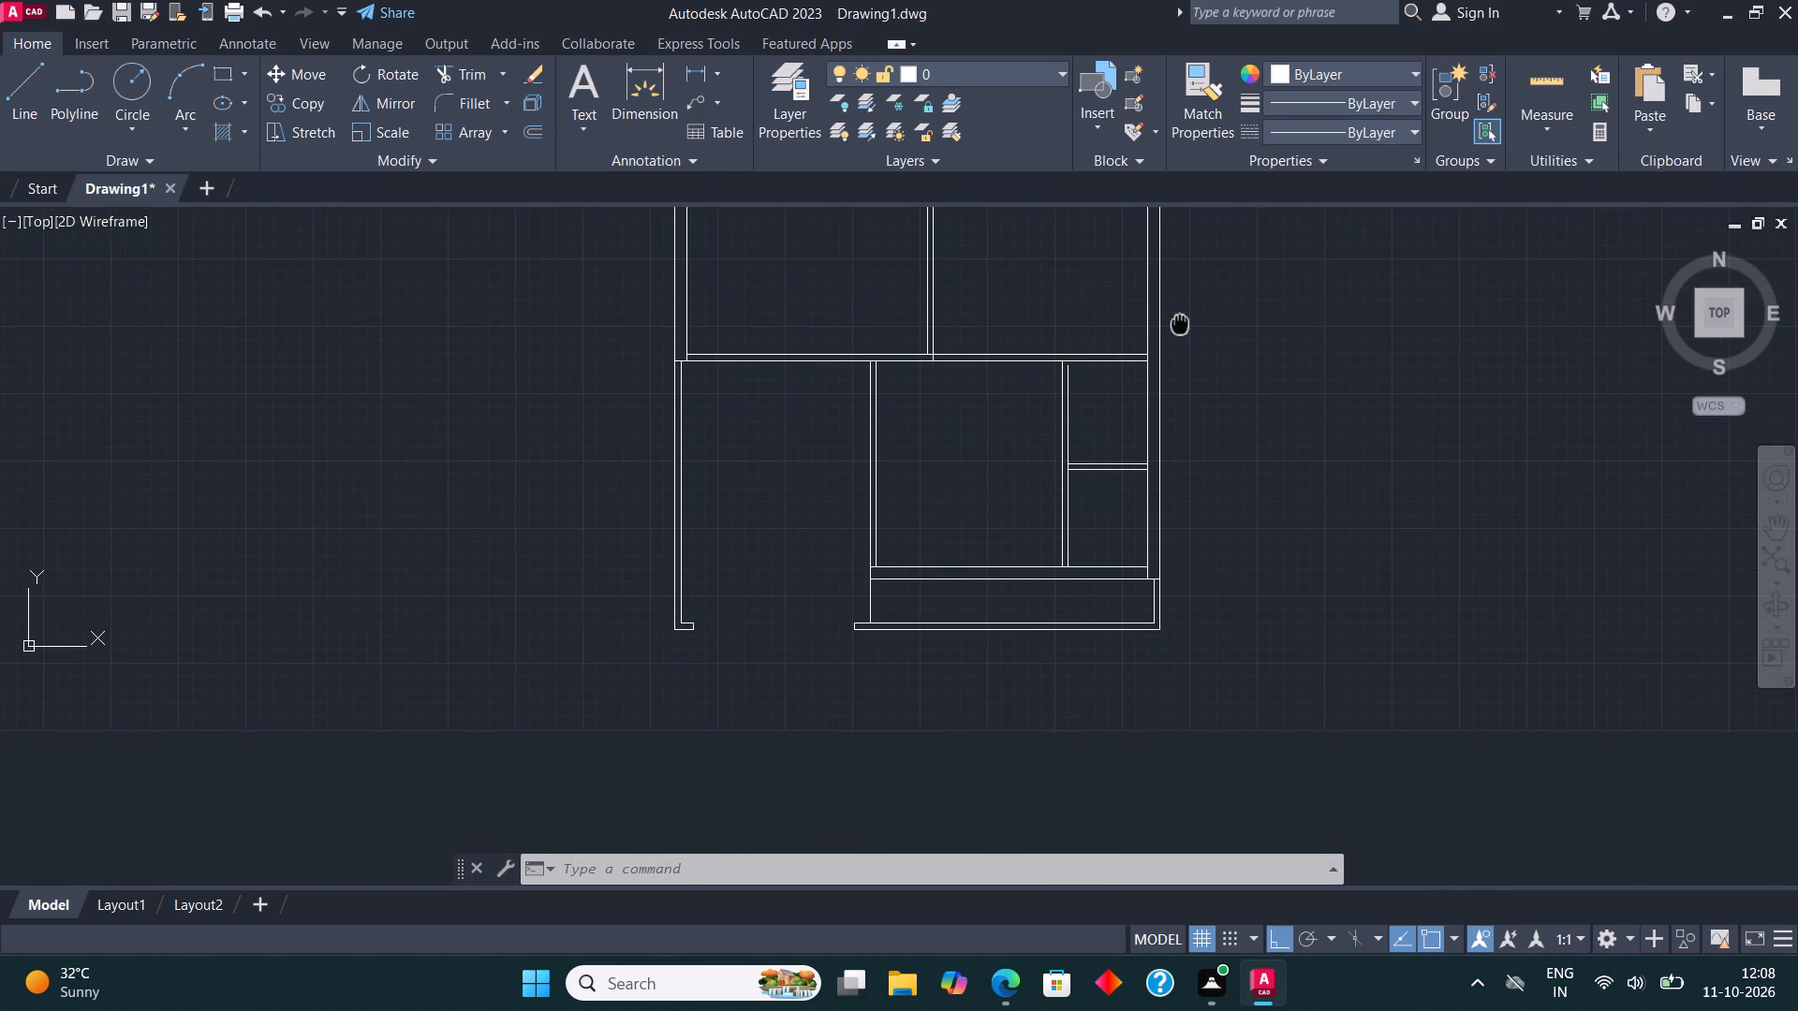
pyautogui.moveTo(1183, 324); pyautogui.dragTo(1184, 326, button='middle')
# Draw a window in the front room's 9" horizontal wall as a rectangle spanning the wall thickness with a lengthwise centre line.
pyautogui.scroll(3, 976, 575)
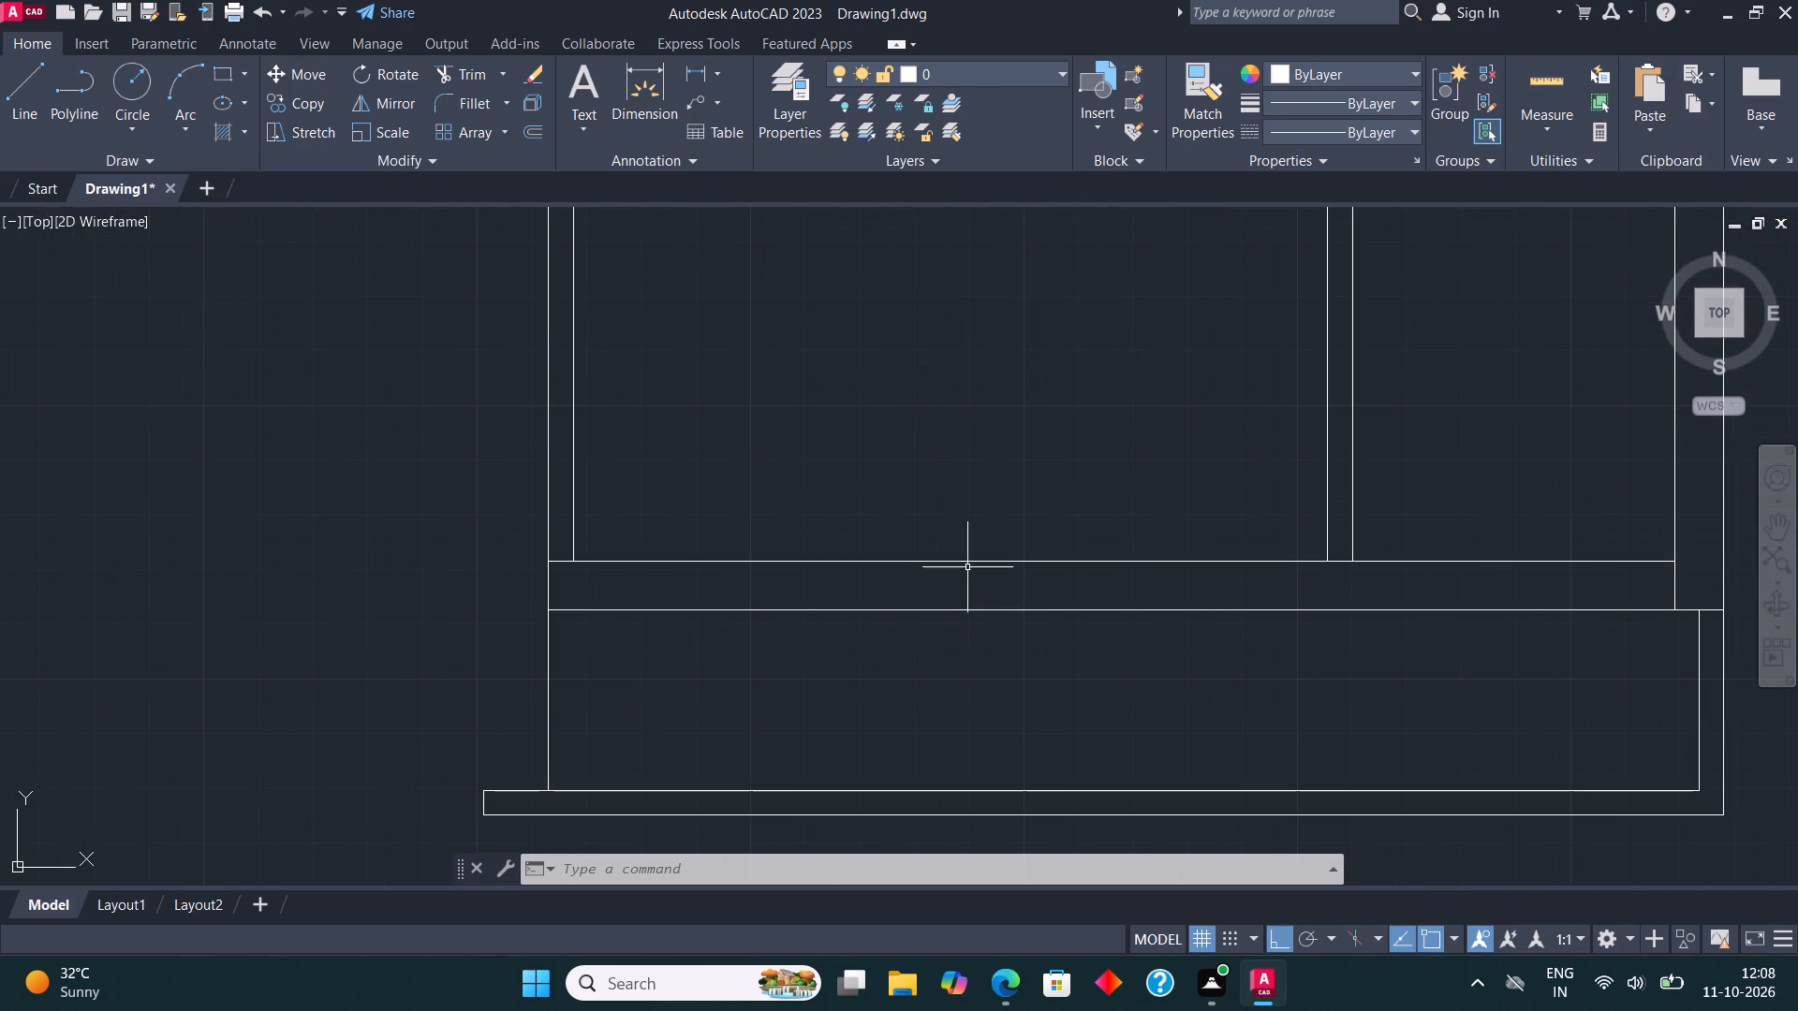
pyautogui.click(222, 70)
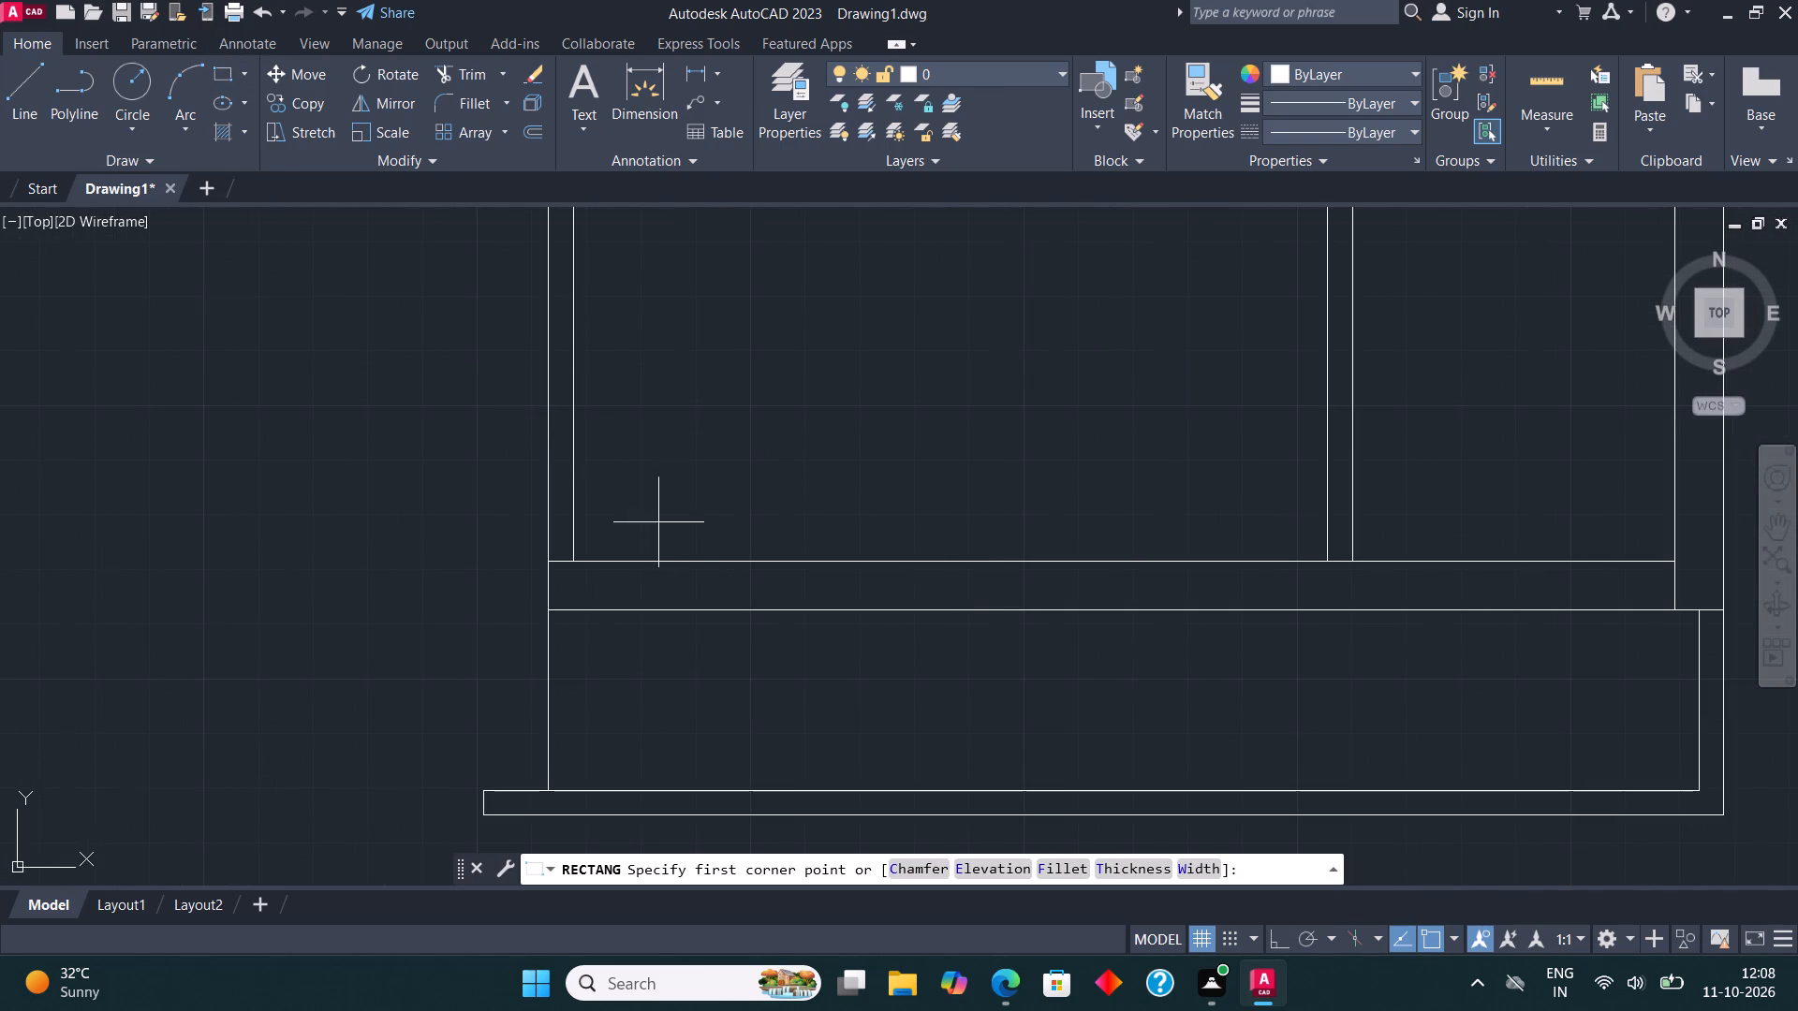
pyautogui.click(713, 561)
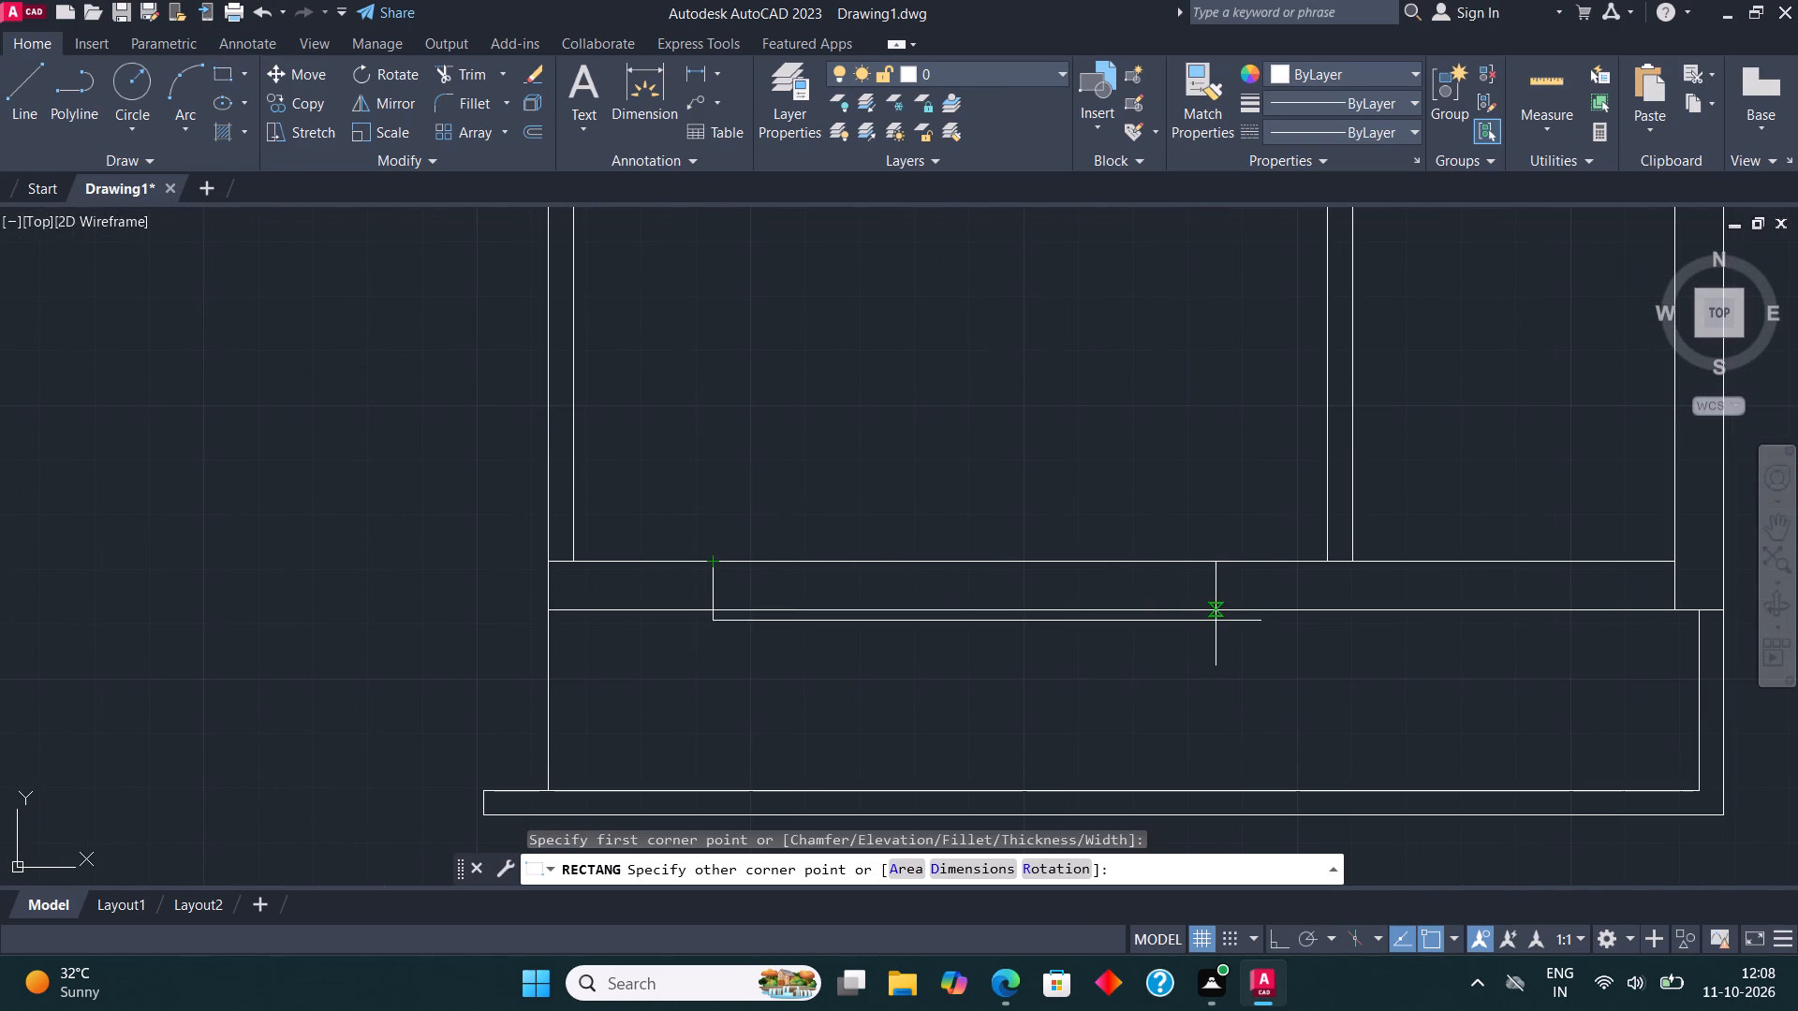
pyautogui.click(1213, 607)
pyautogui.click(27, 68)
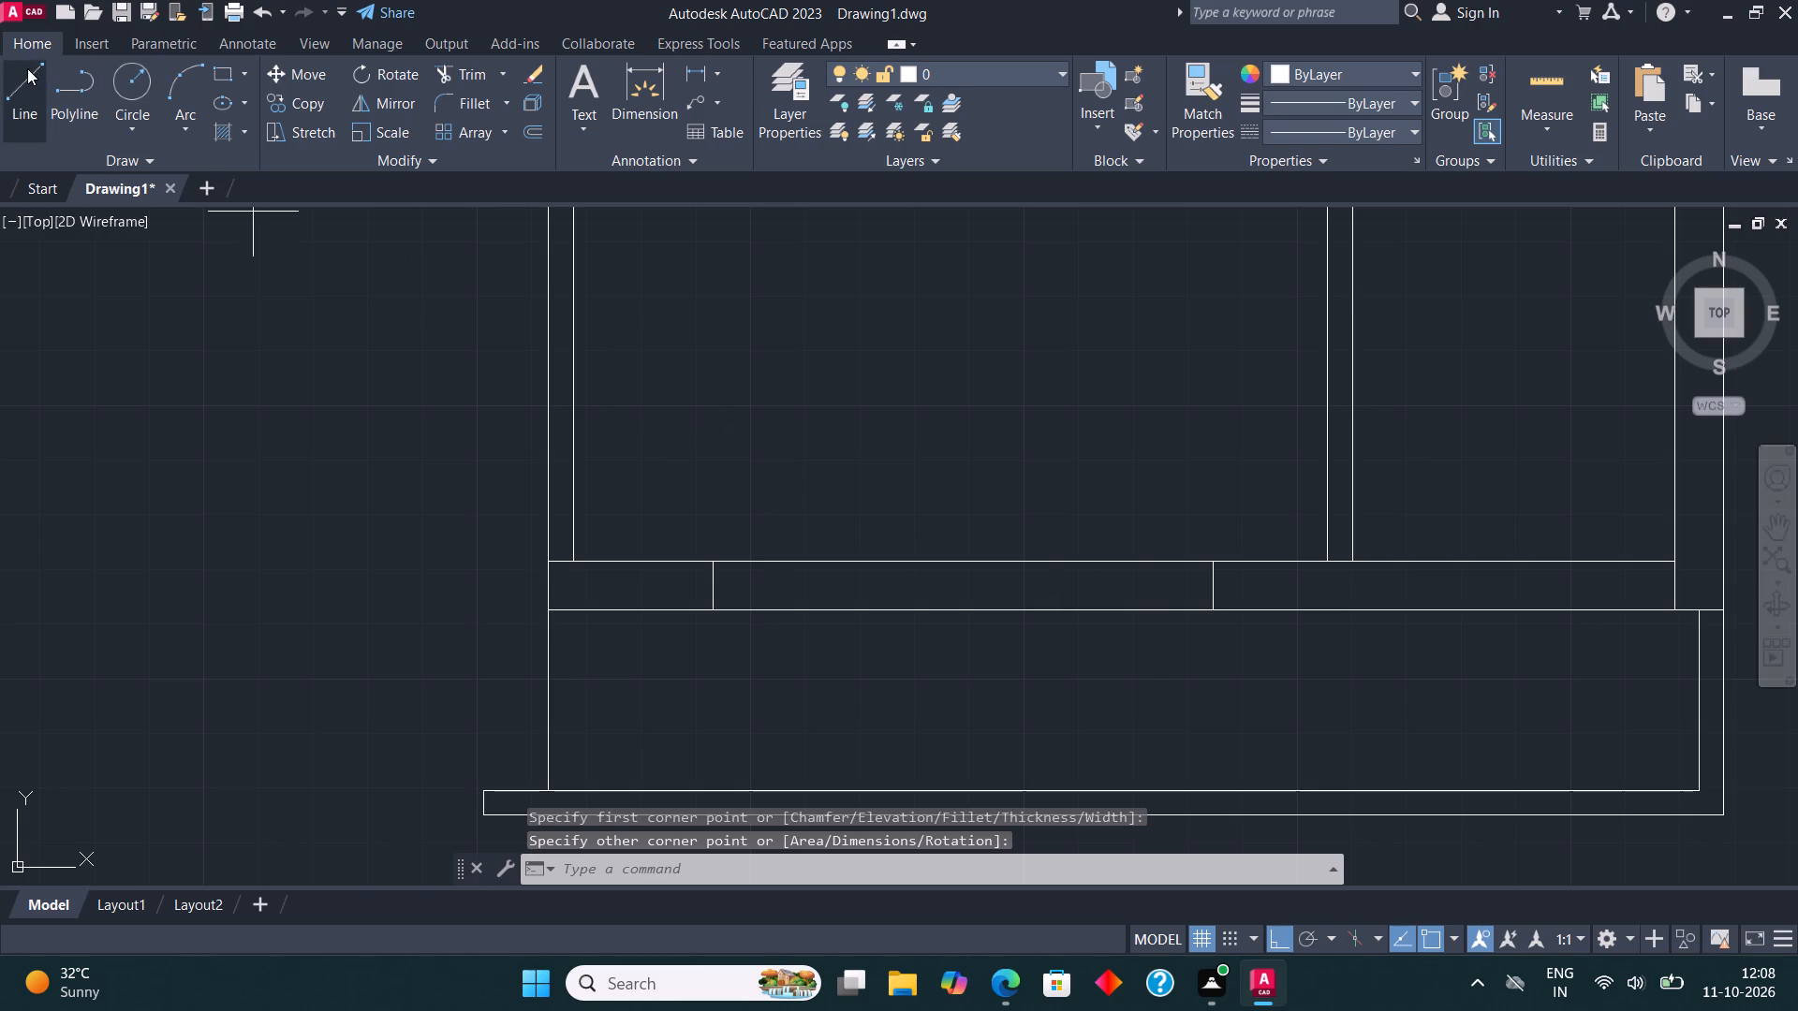
pyautogui.click(717, 587)
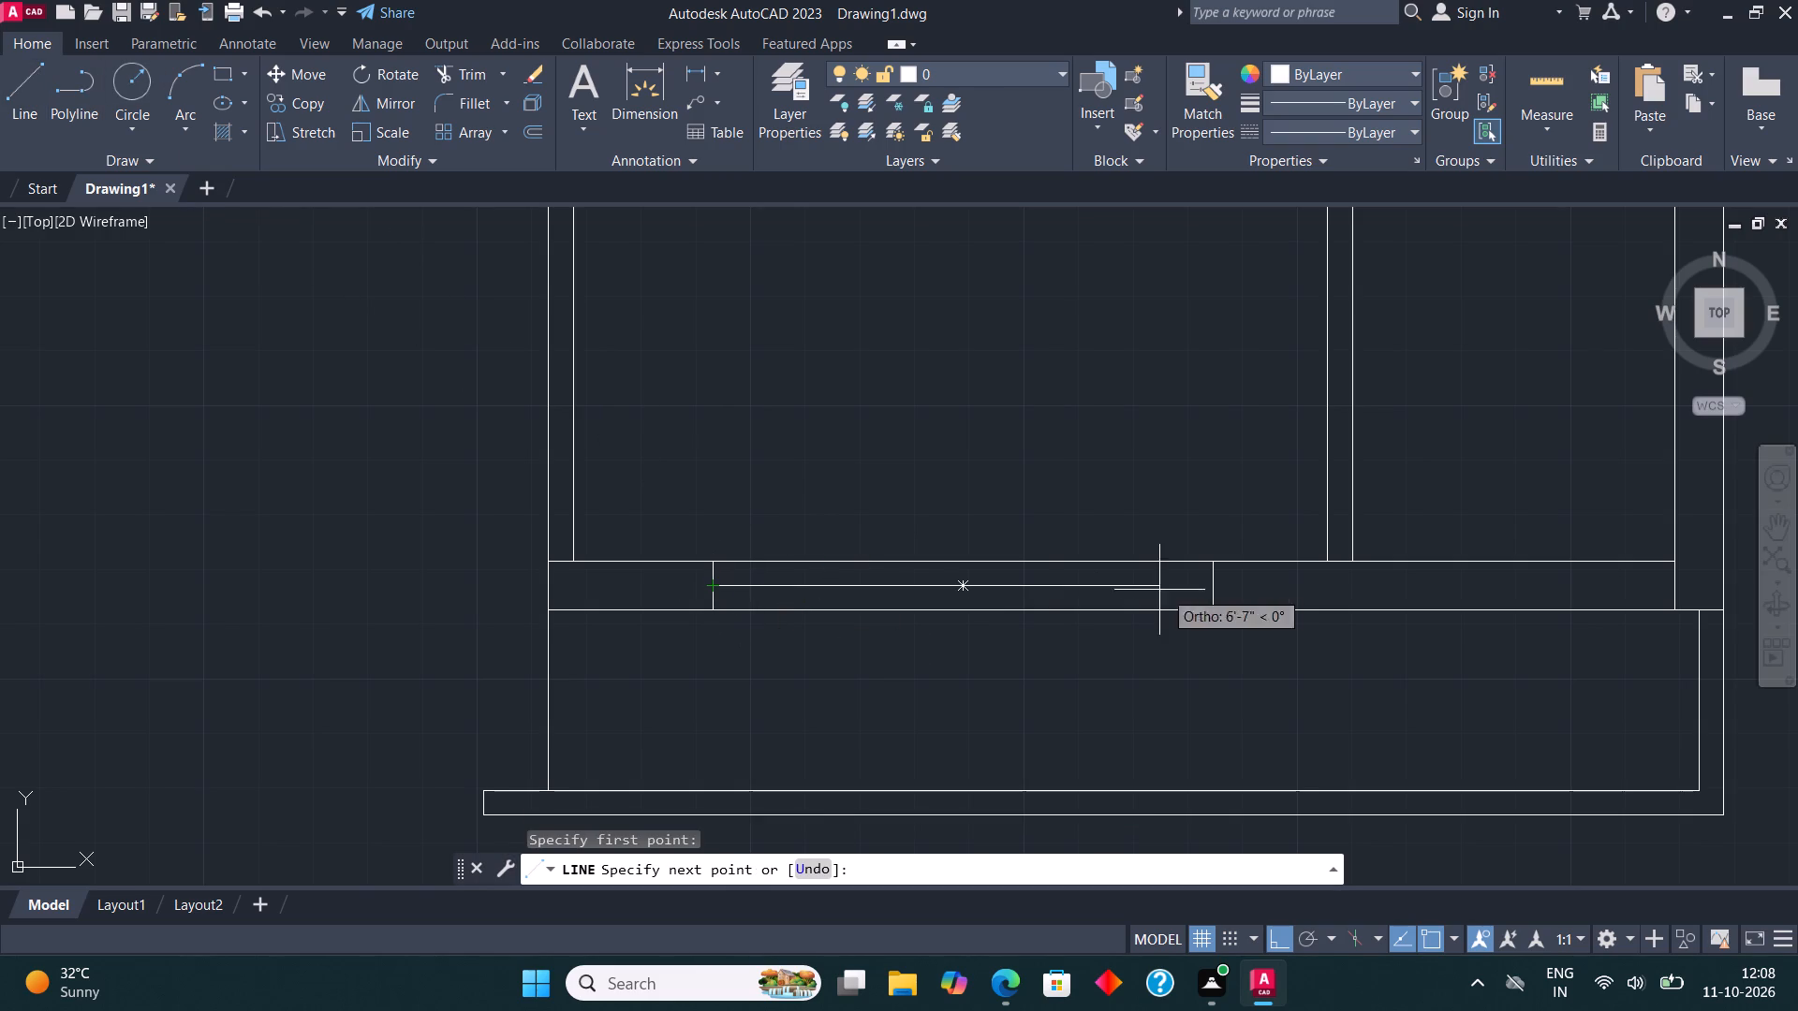
pyautogui.click(1212, 593)
pyautogui.press('Escape')
# Draw two short lines across the new vertical partition below the cross partition to mark a door opening.
pyautogui.scroll(-2, 894, 680)
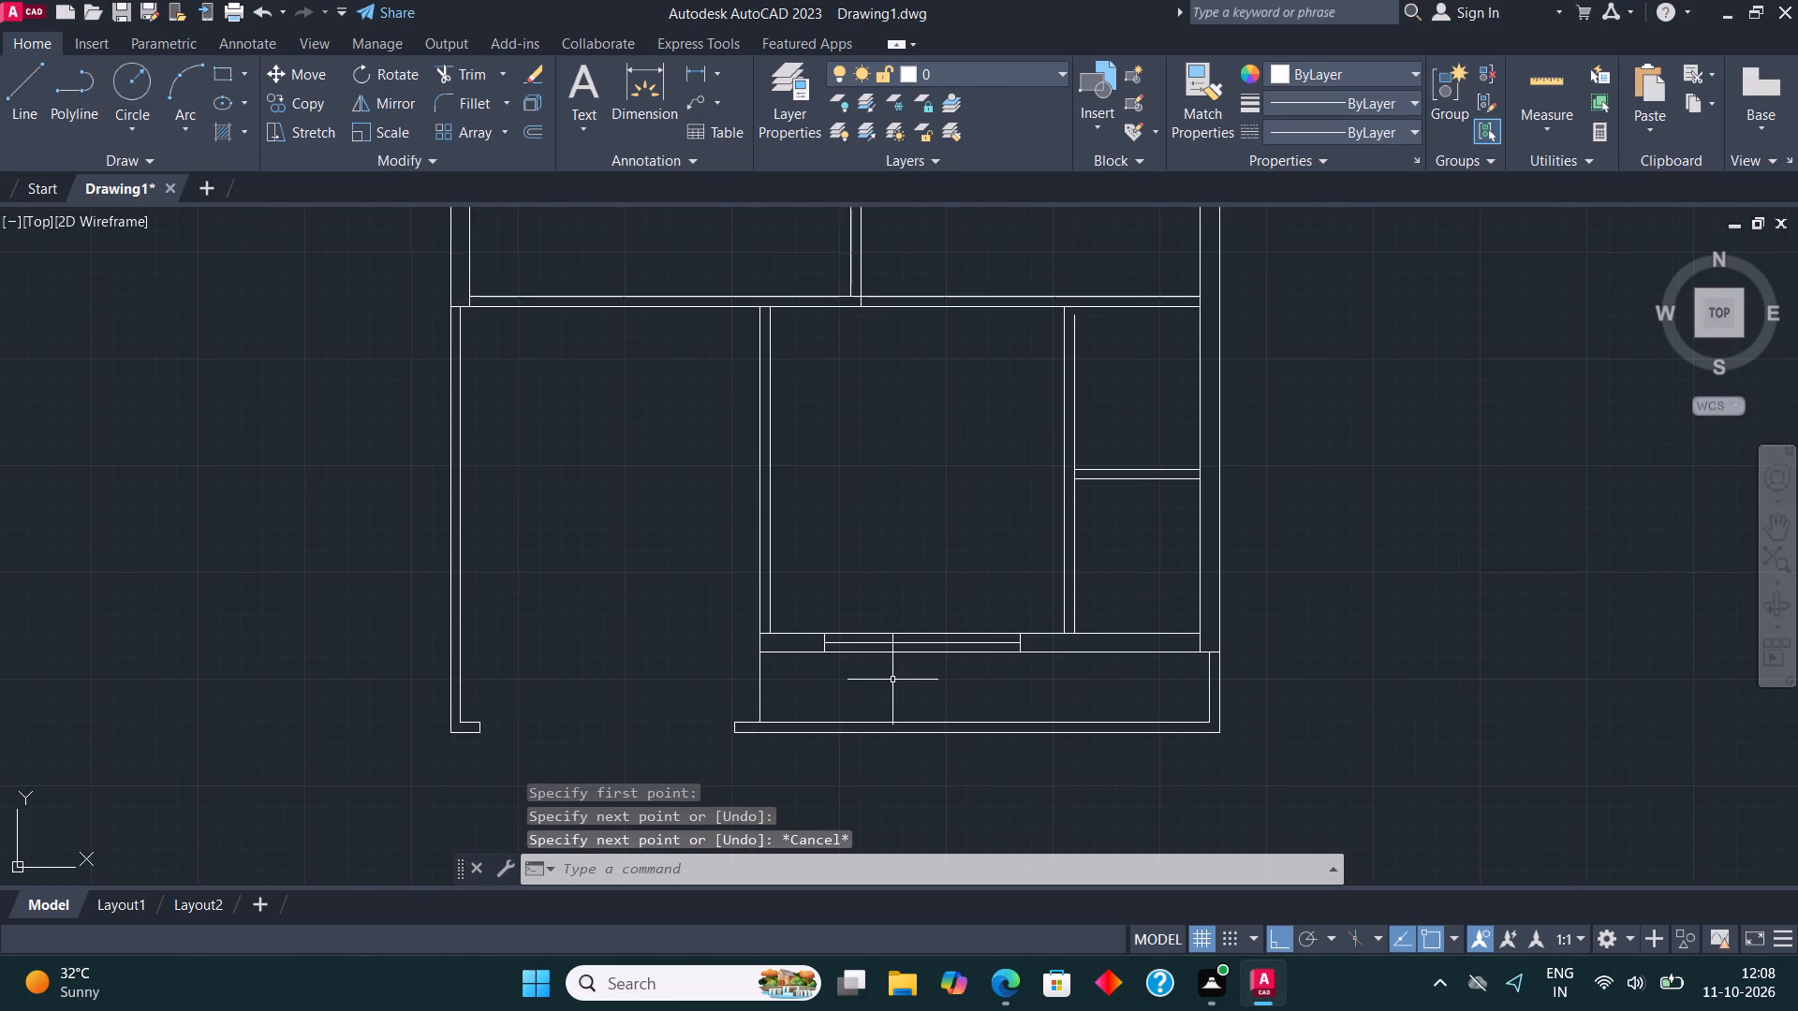
pyautogui.moveTo(1205, 574); pyautogui.dragTo(1041, 606, button='middle')
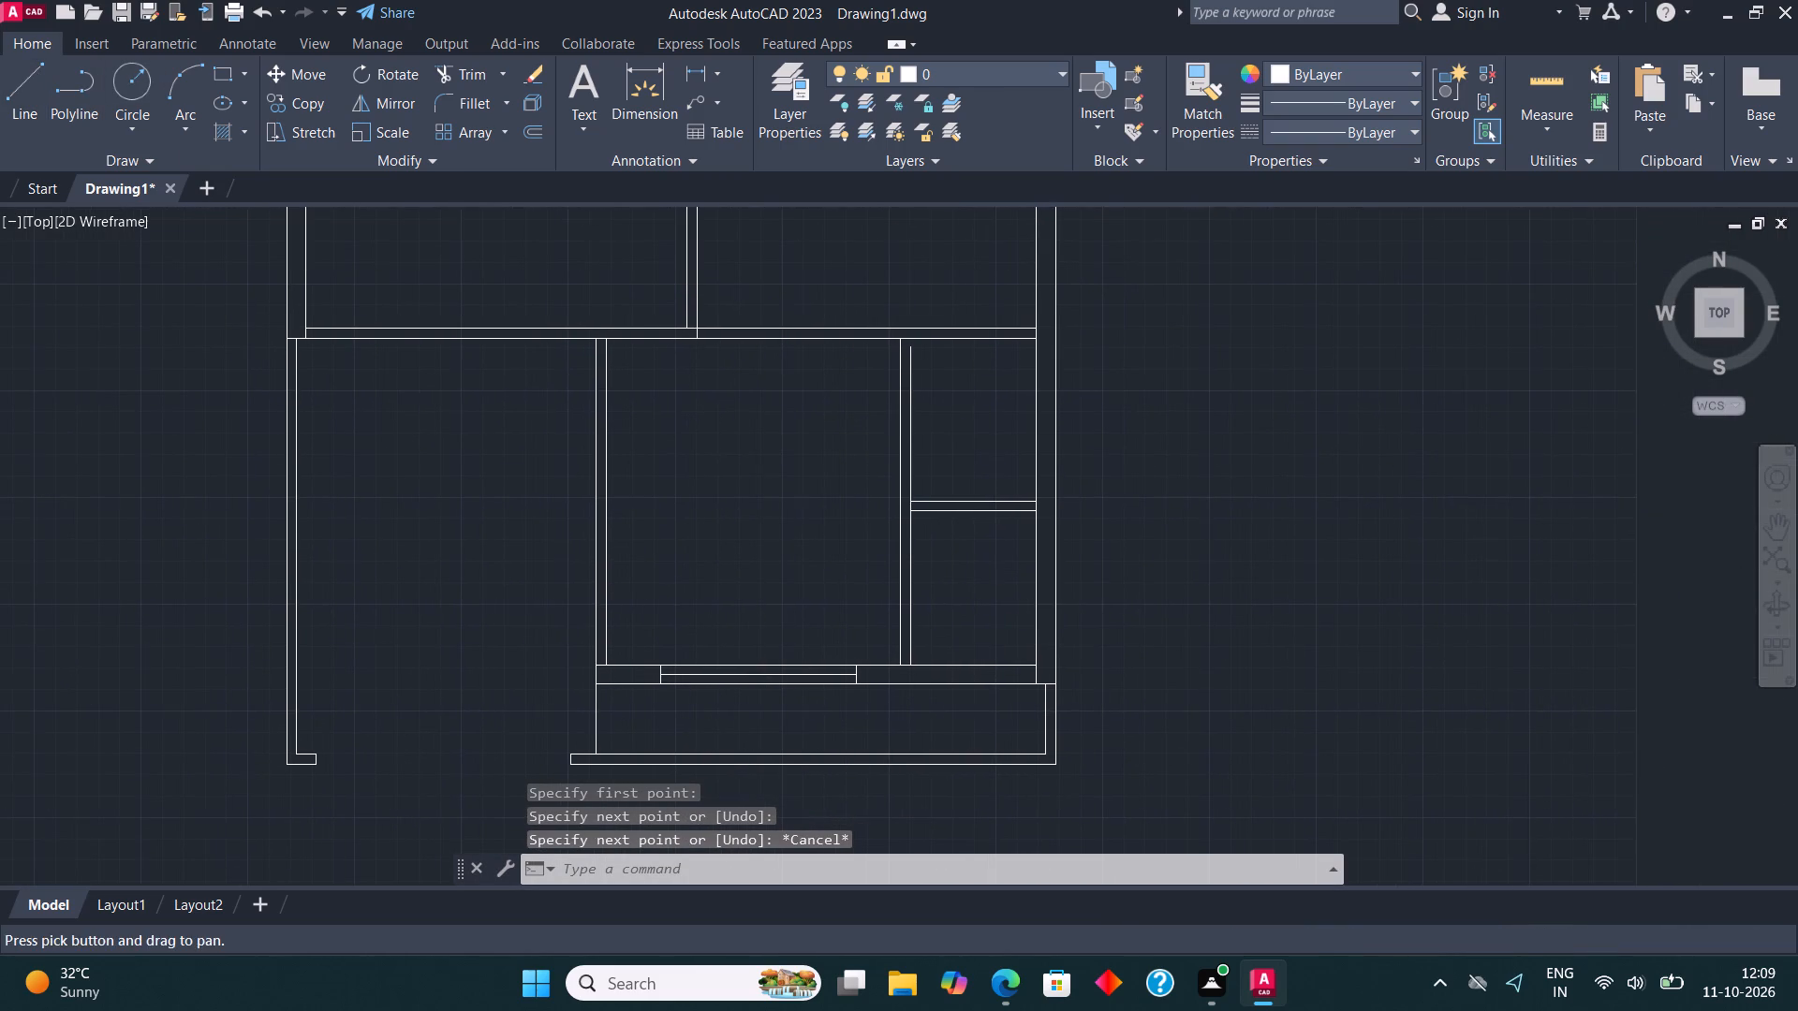
pyautogui.scroll(2, 911, 515)
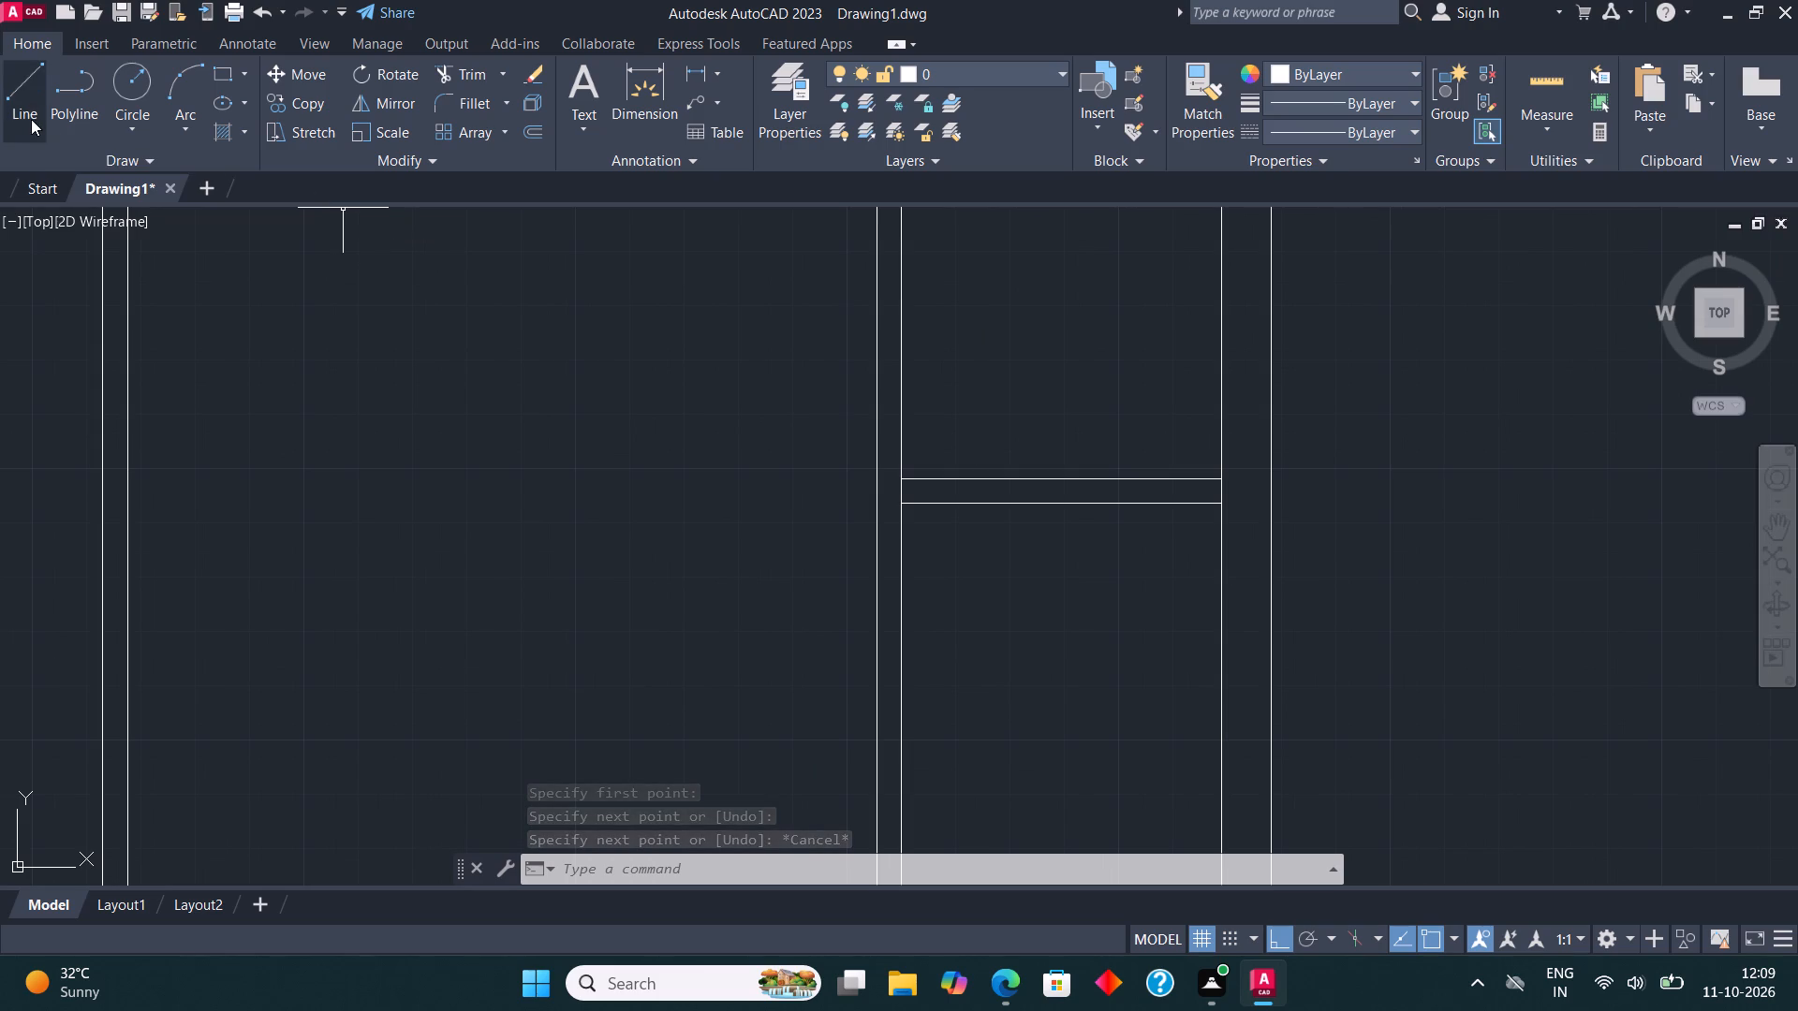
pyautogui.click(29, 85)
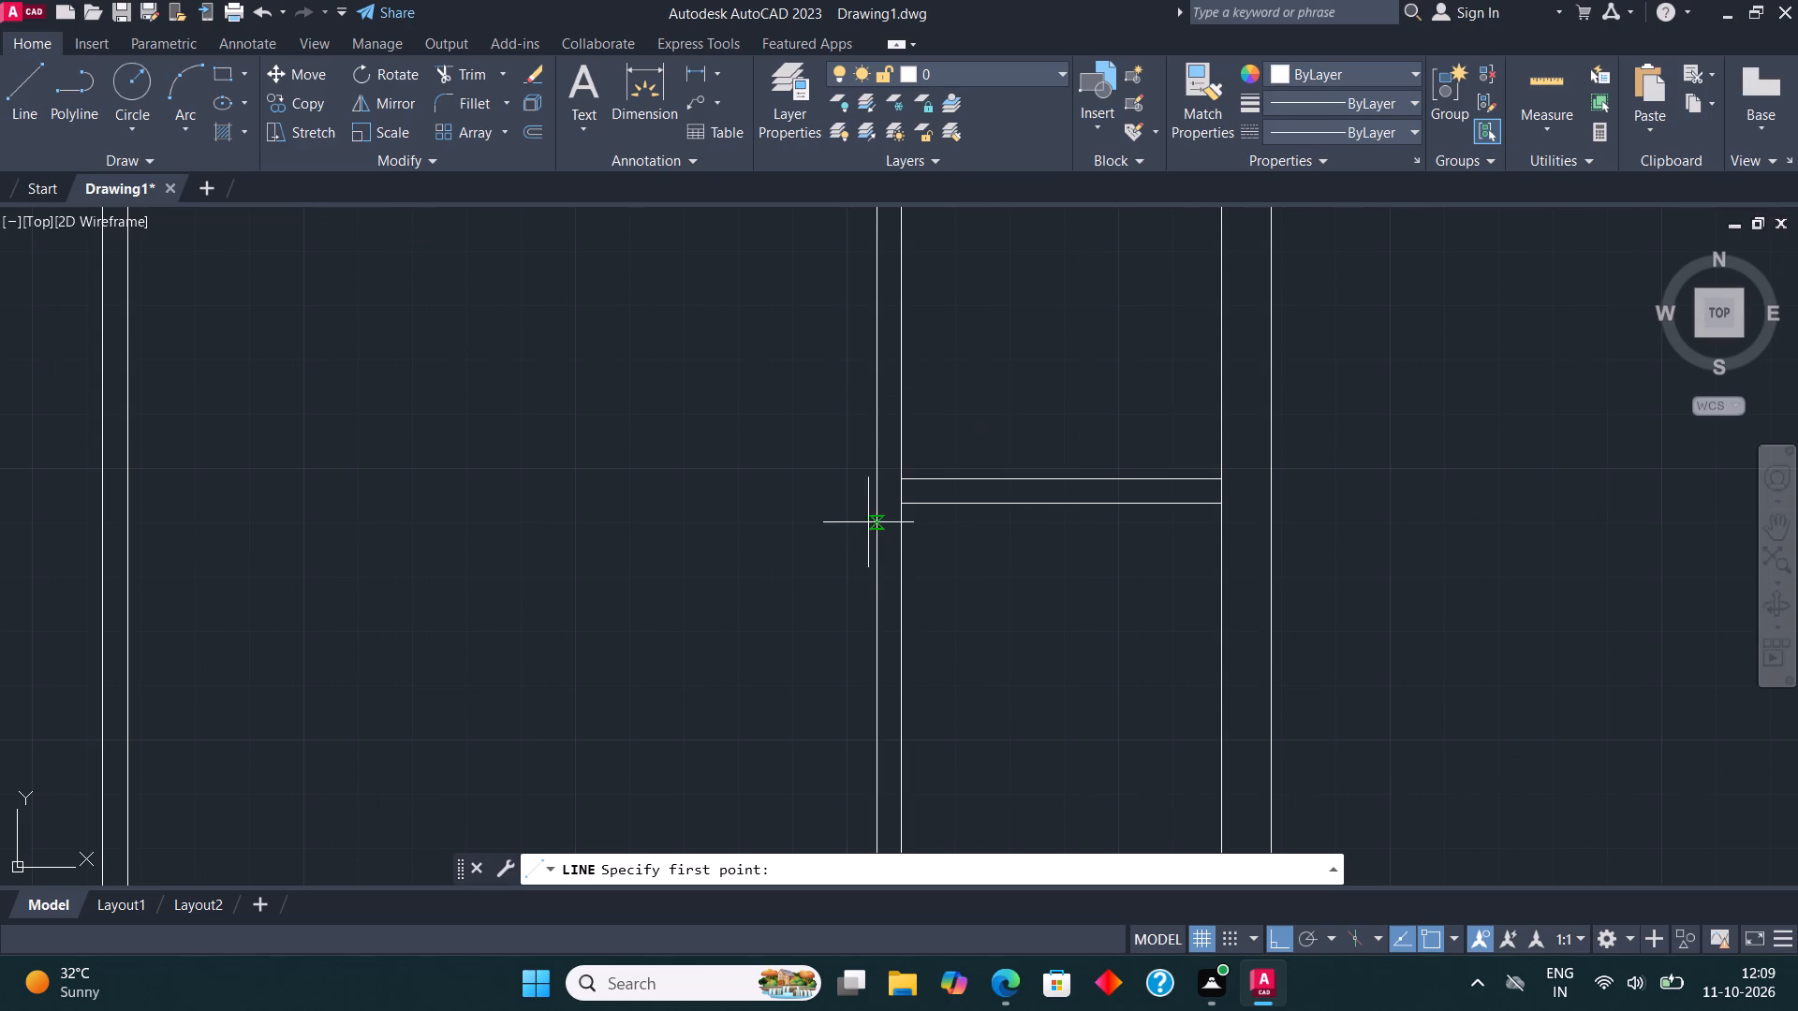
pyautogui.click(877, 522)
pyautogui.click(906, 528)
pyautogui.press('Escape')
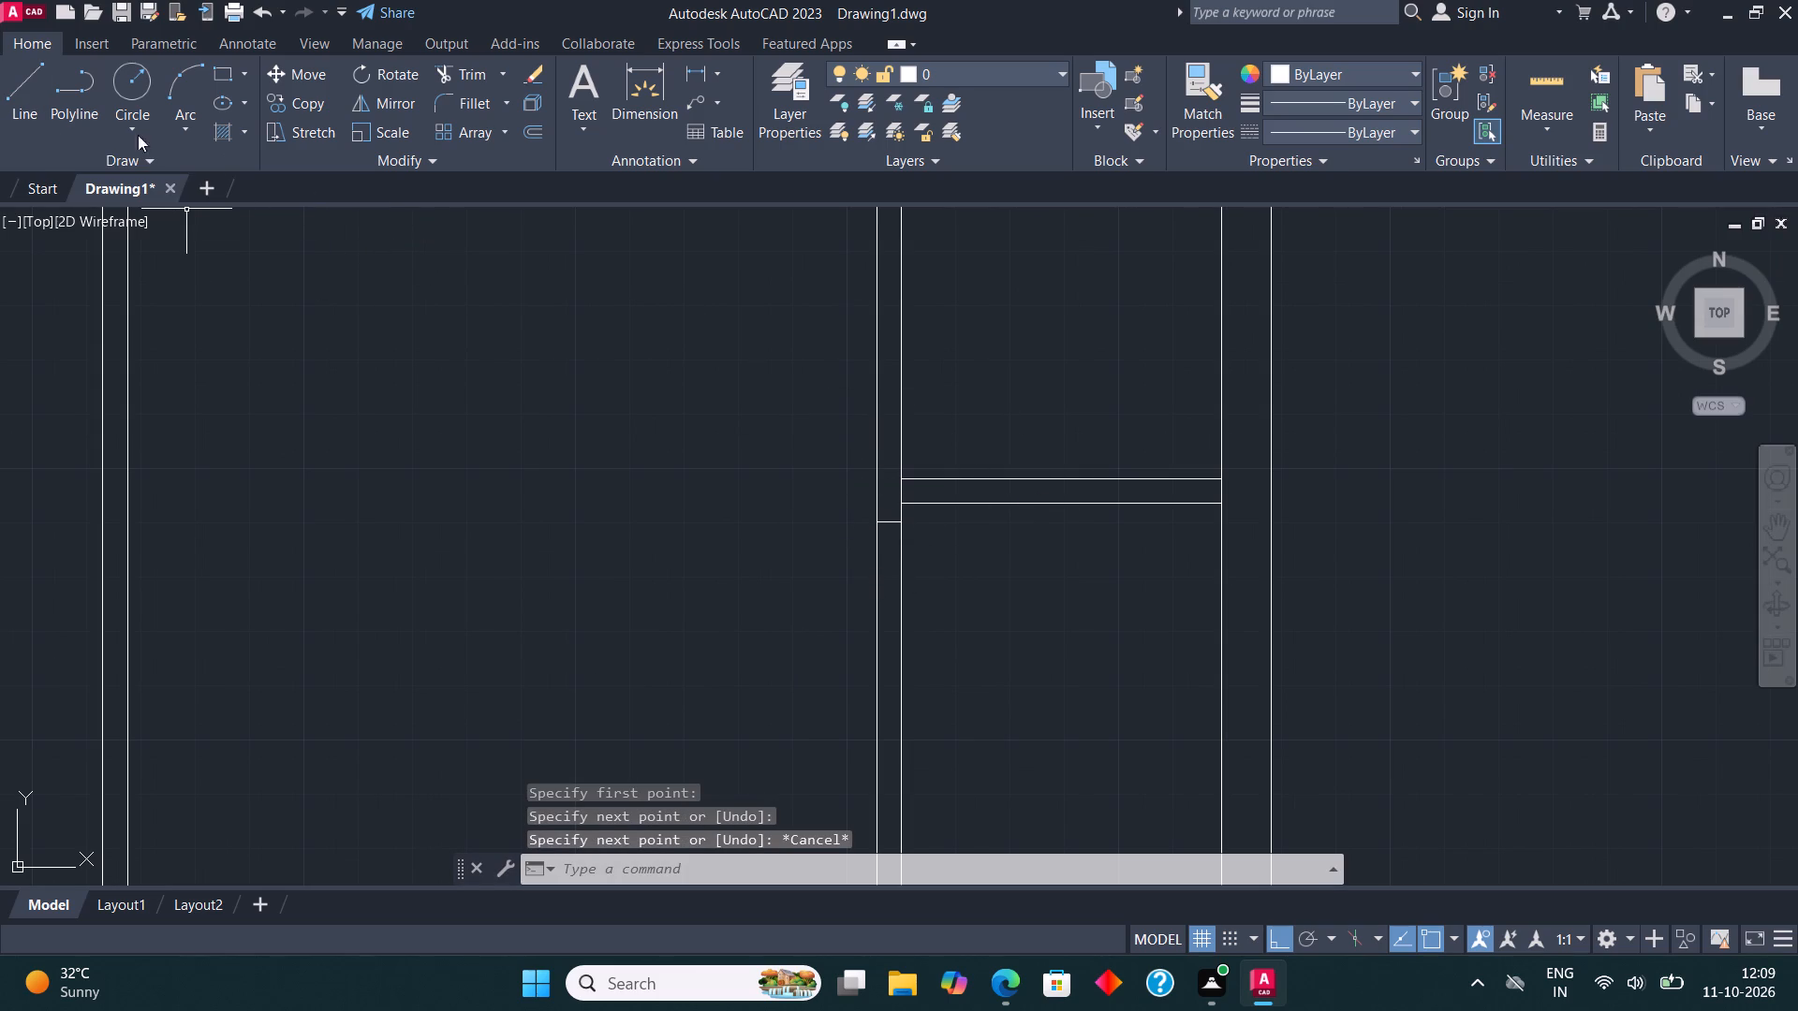
pyautogui.click(37, 81)
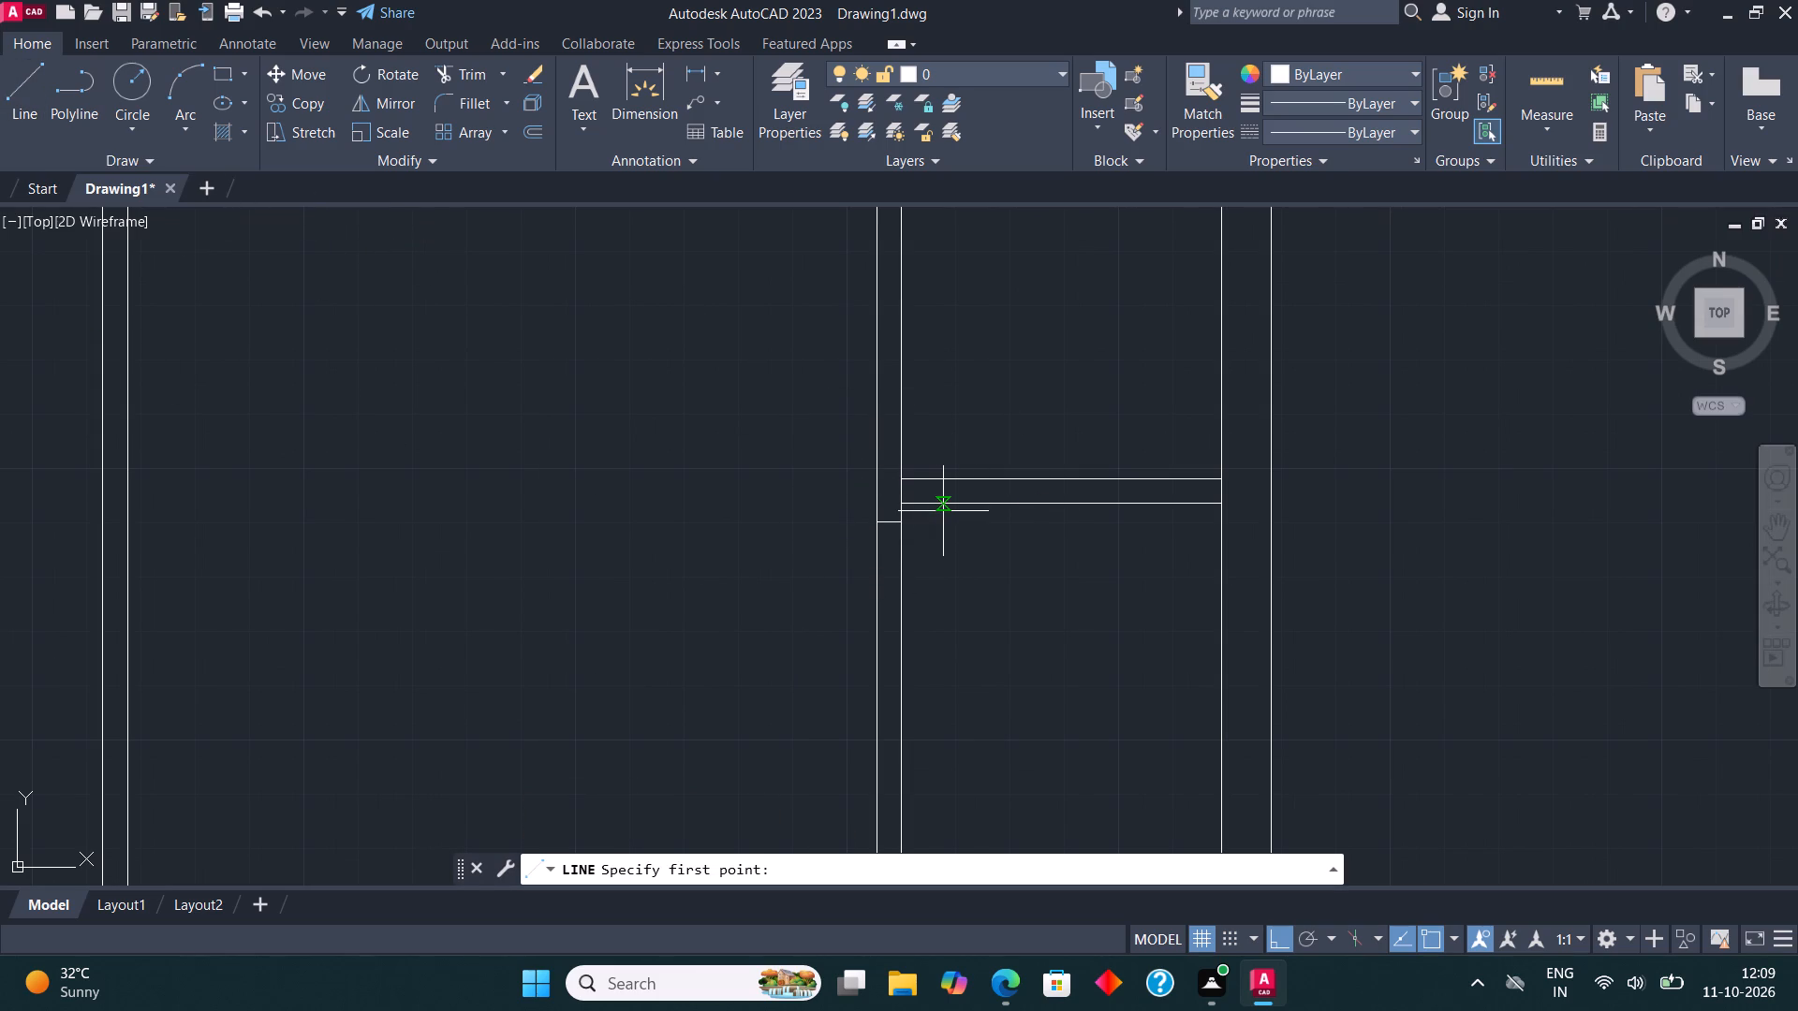
pyautogui.scroll(-1, 943, 511)
pyautogui.scroll(1, 913, 637)
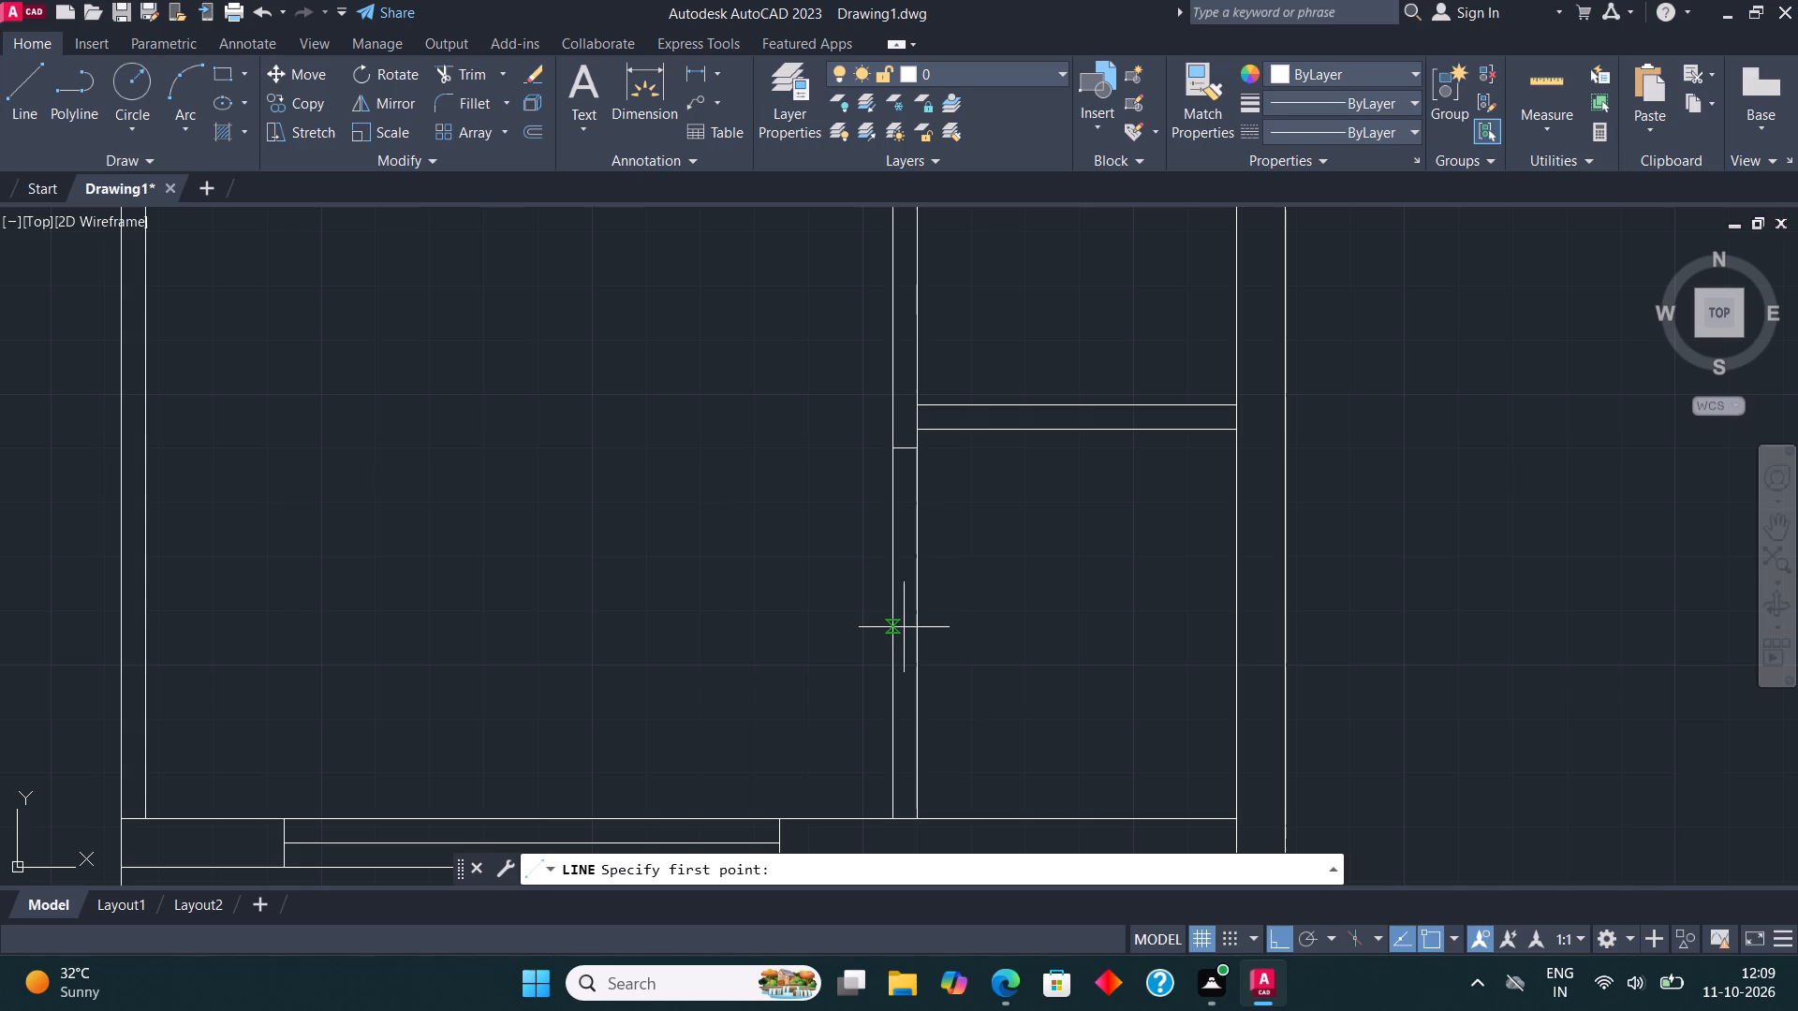
pyautogui.click(897, 619)
pyautogui.click(916, 619)
pyautogui.press('Escape')
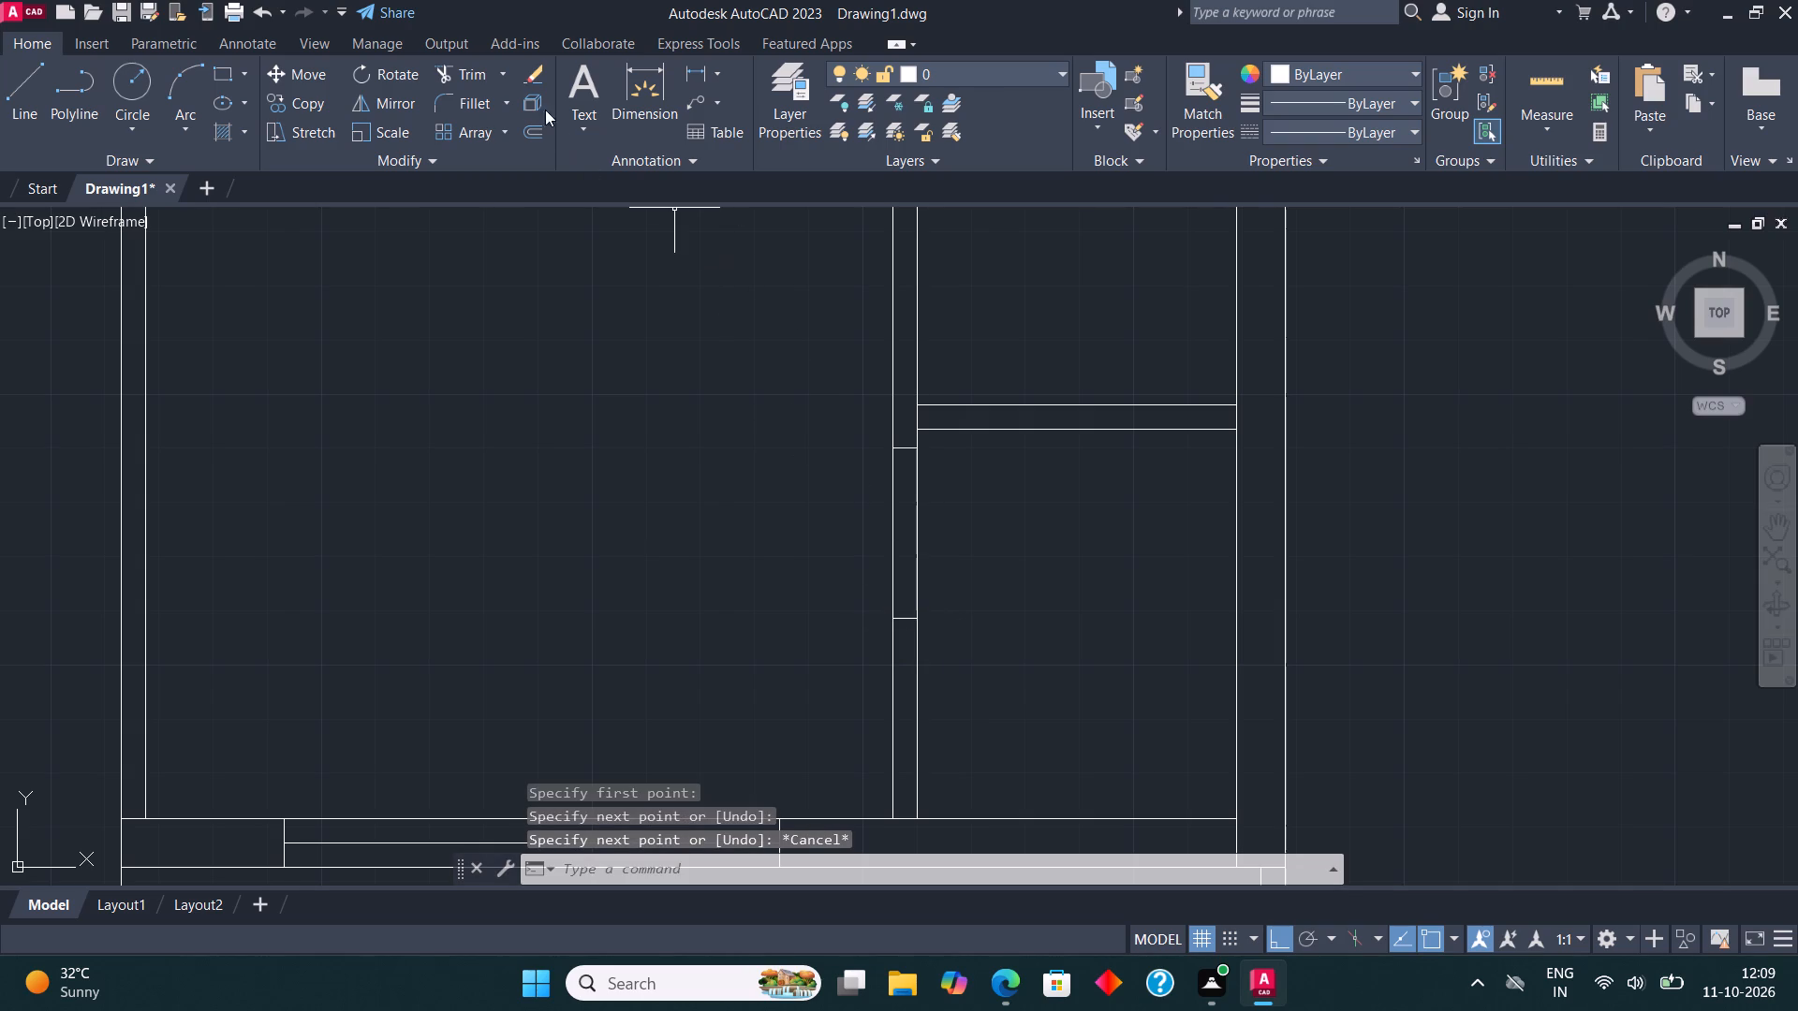
# Trim both partition lines between the two short marks to open the doorway to the lower small room.
pyautogui.click(464, 70)
pyautogui.click(832, 567)
pyautogui.click(1008, 546)
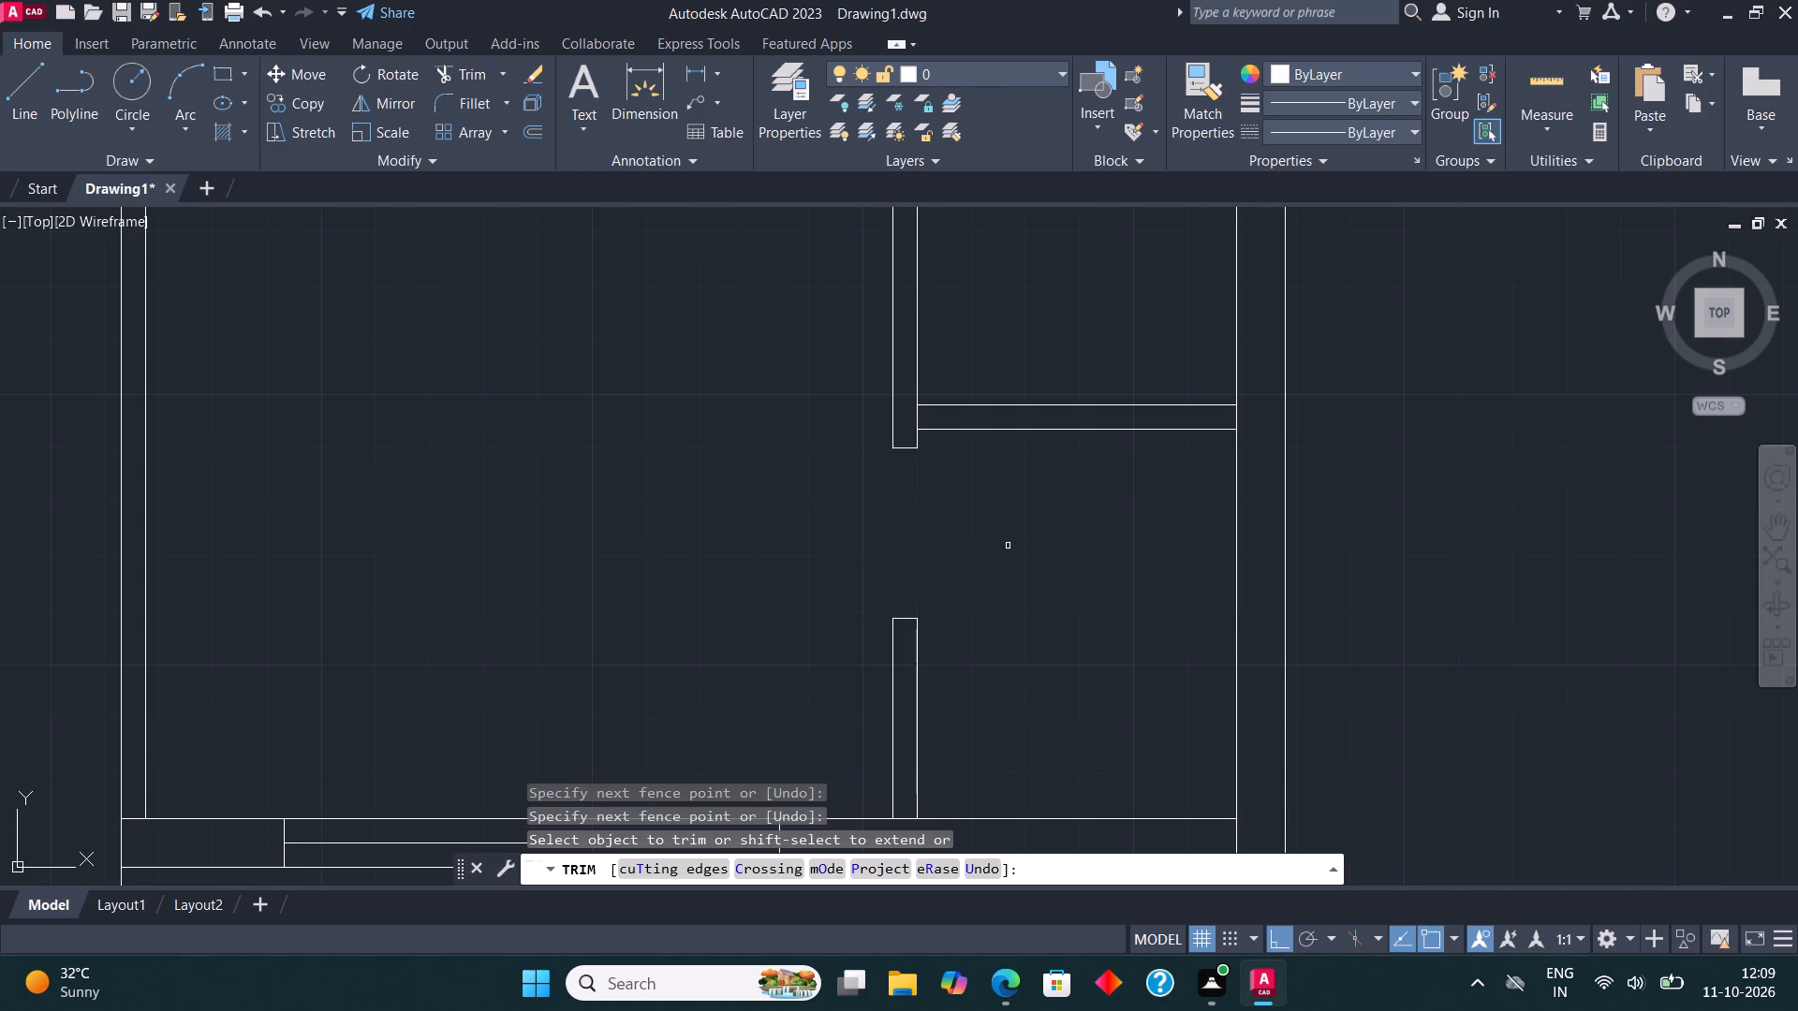
pyautogui.press('Escape')
pyautogui.scroll(-1, 1008, 546)
pyautogui.moveTo(1154, 581); pyautogui.dragTo(1107, 578, button='middle')
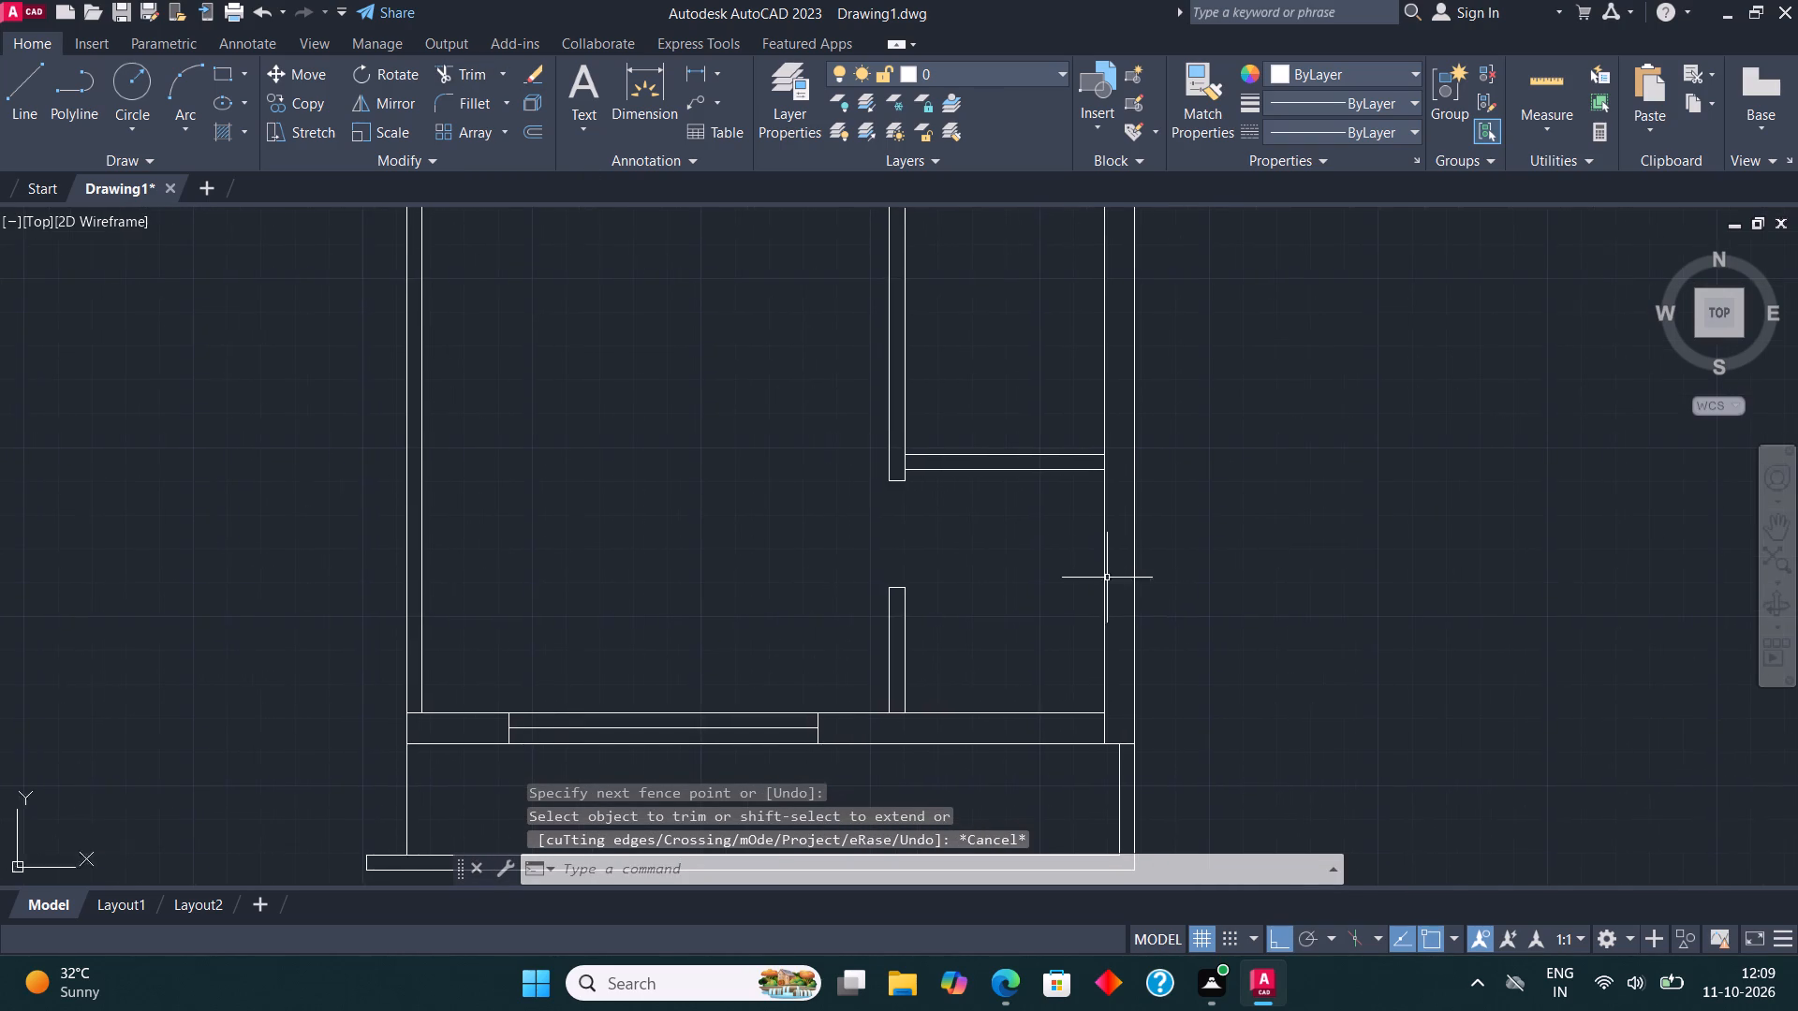
# Draw a window in the right outer wall of the lower small room as a wall-thick rectangle with a lengthwise centre line.
pyautogui.scroll(1, 1107, 578)
pyautogui.click(222, 70)
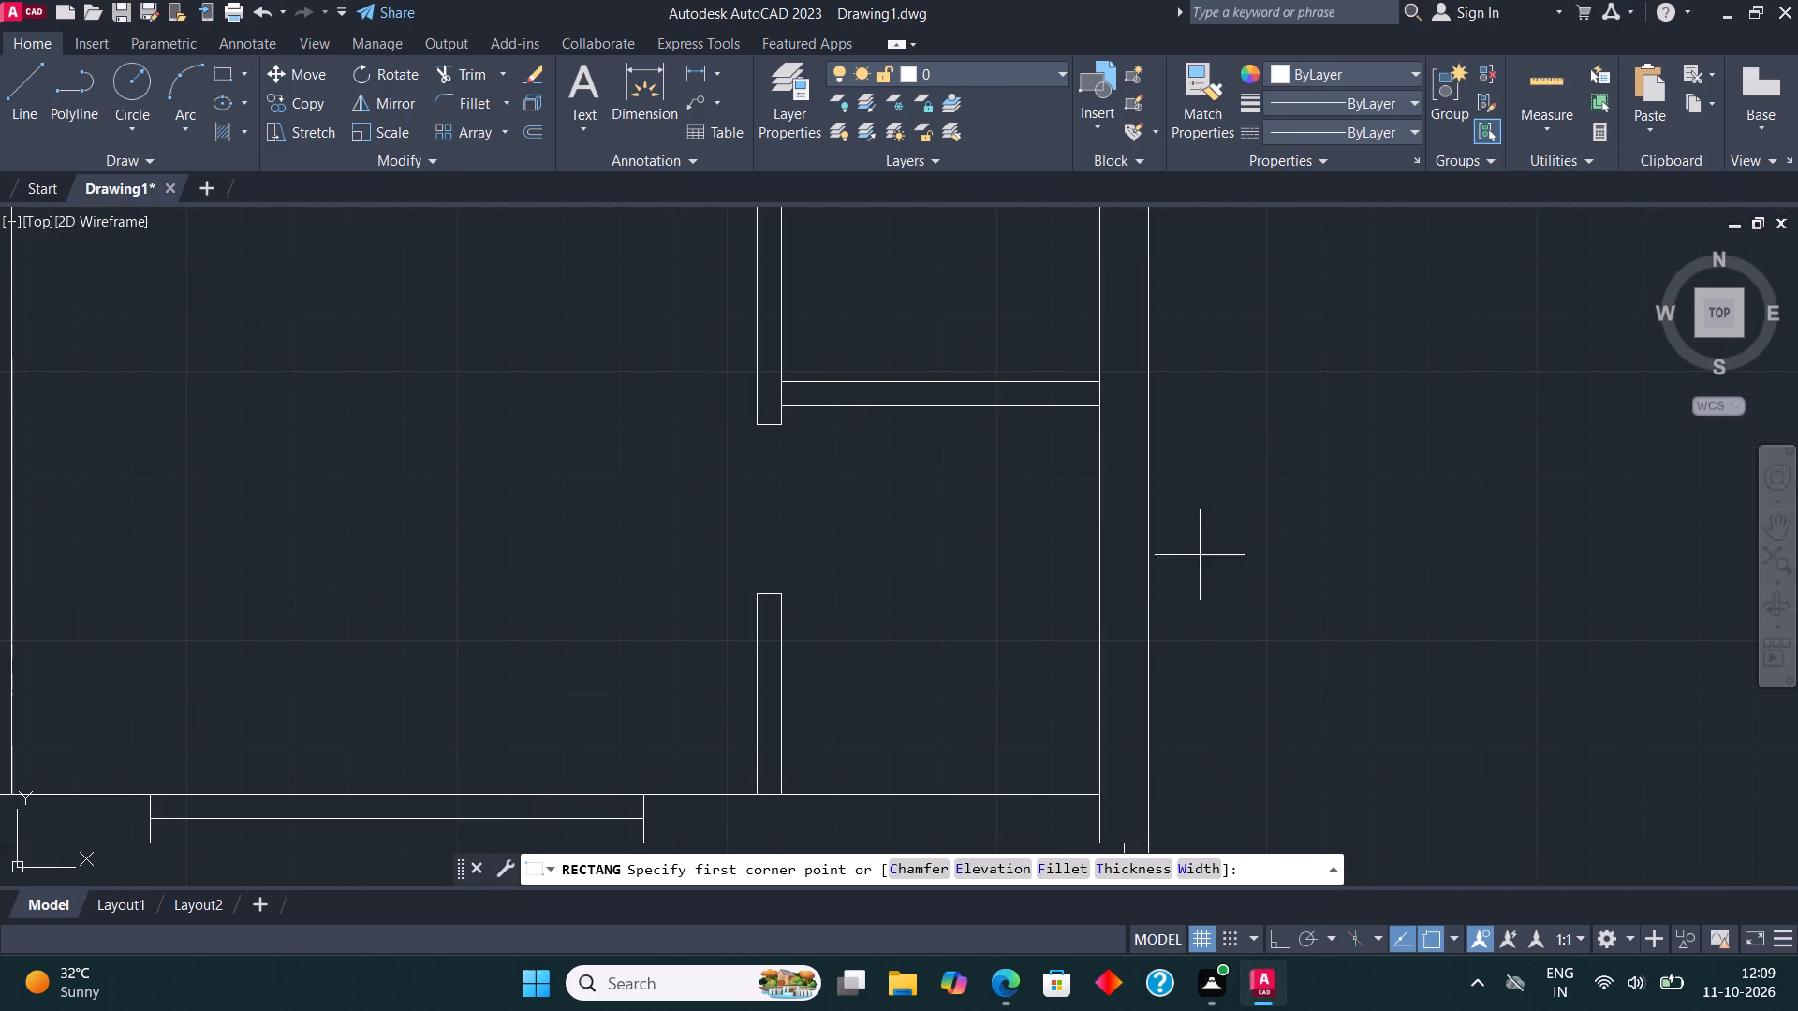
pyautogui.click(1099, 667)
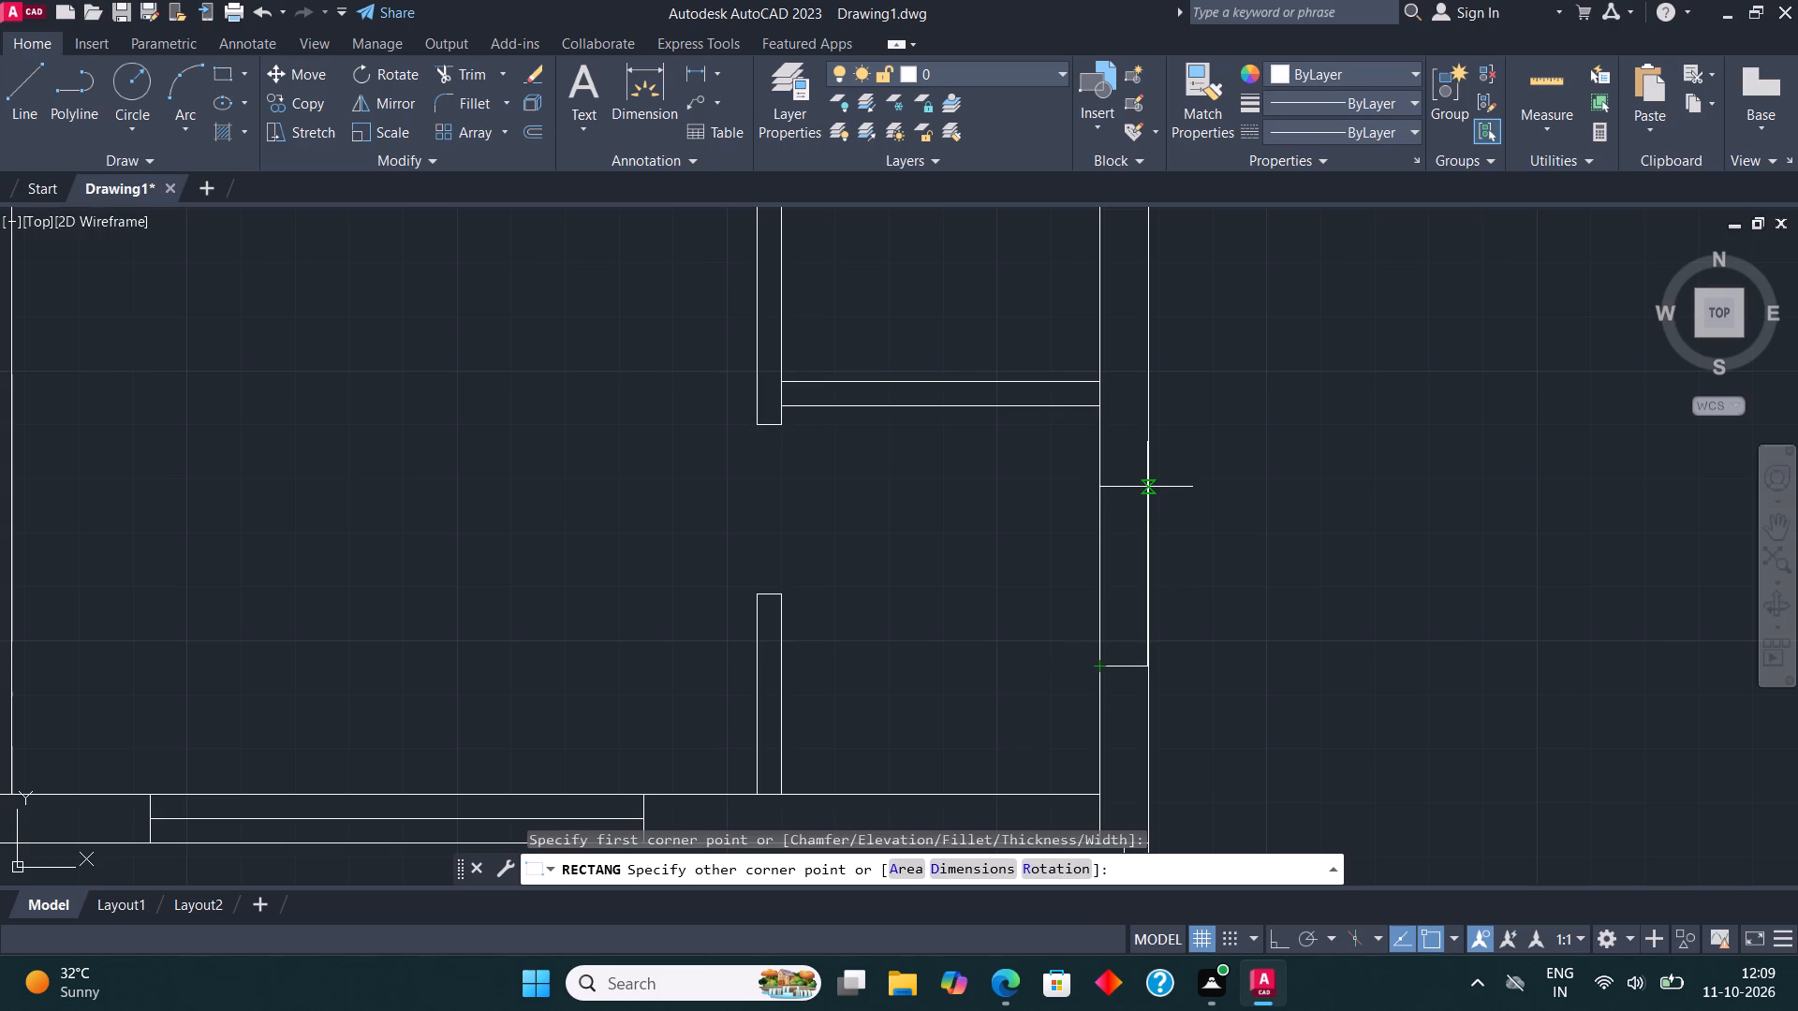
pyautogui.click(1149, 487)
pyautogui.click(34, 76)
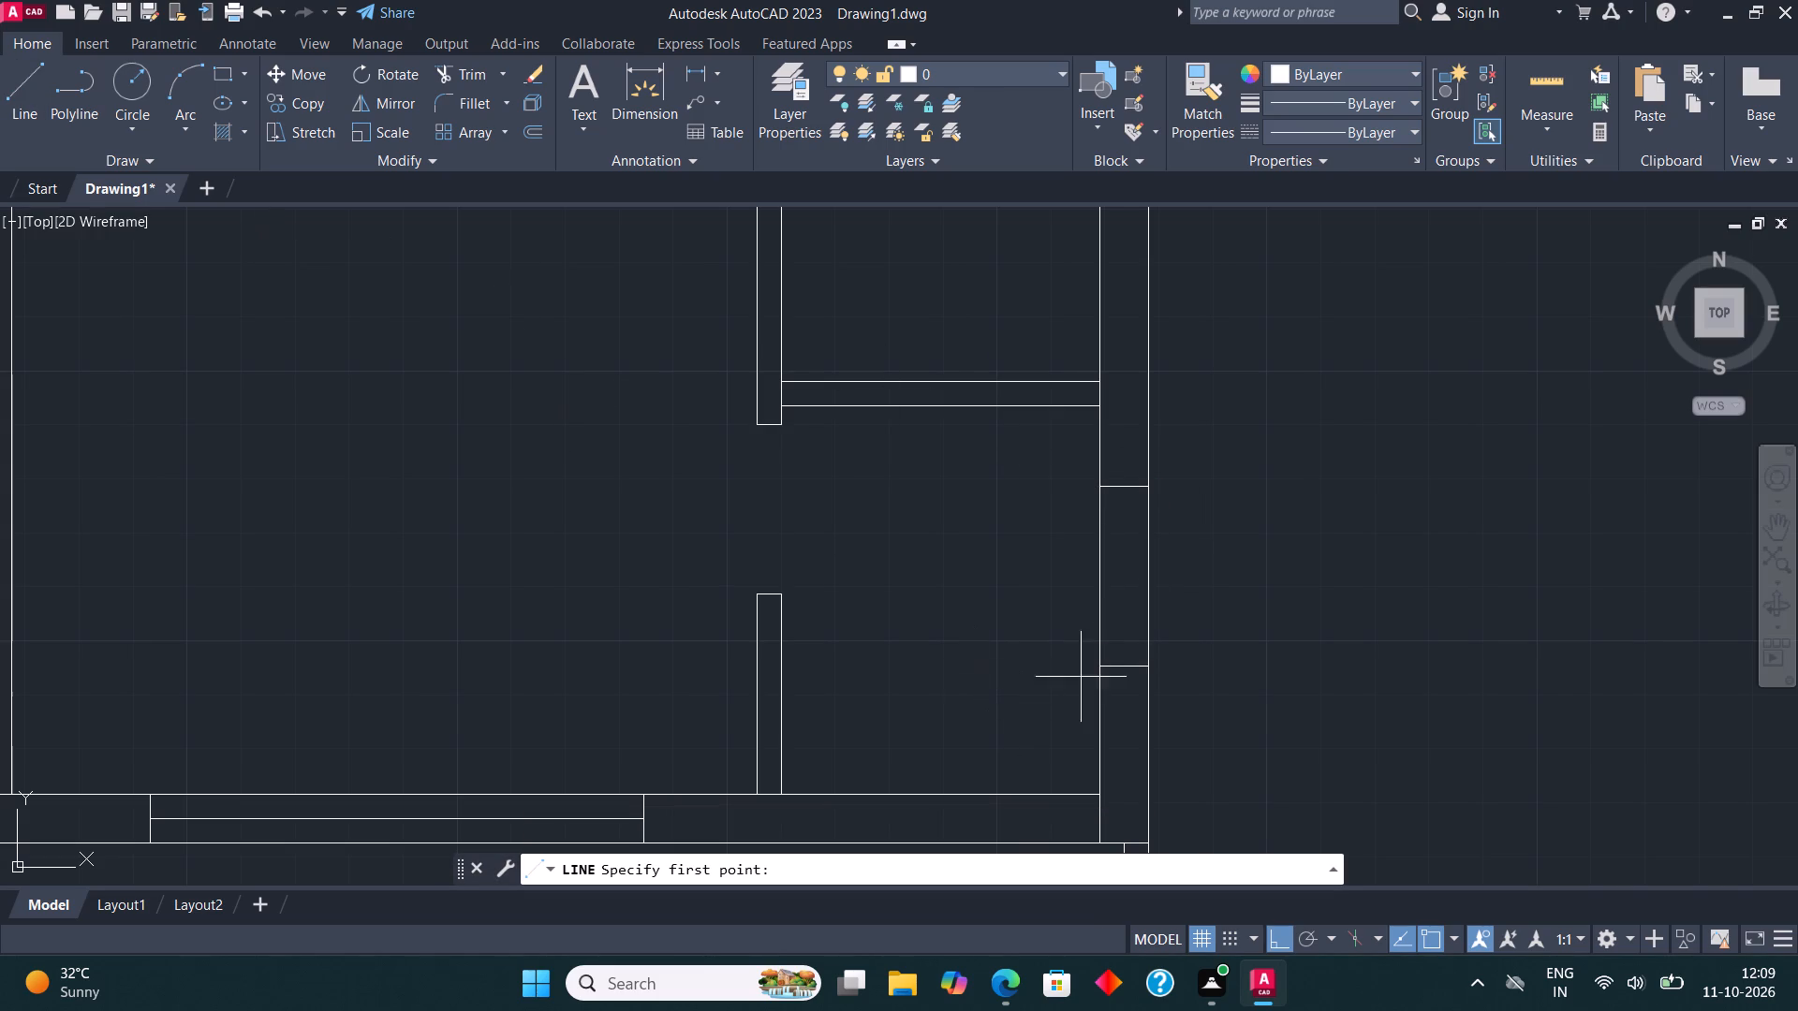
pyautogui.click(1126, 663)
pyautogui.click(1128, 493)
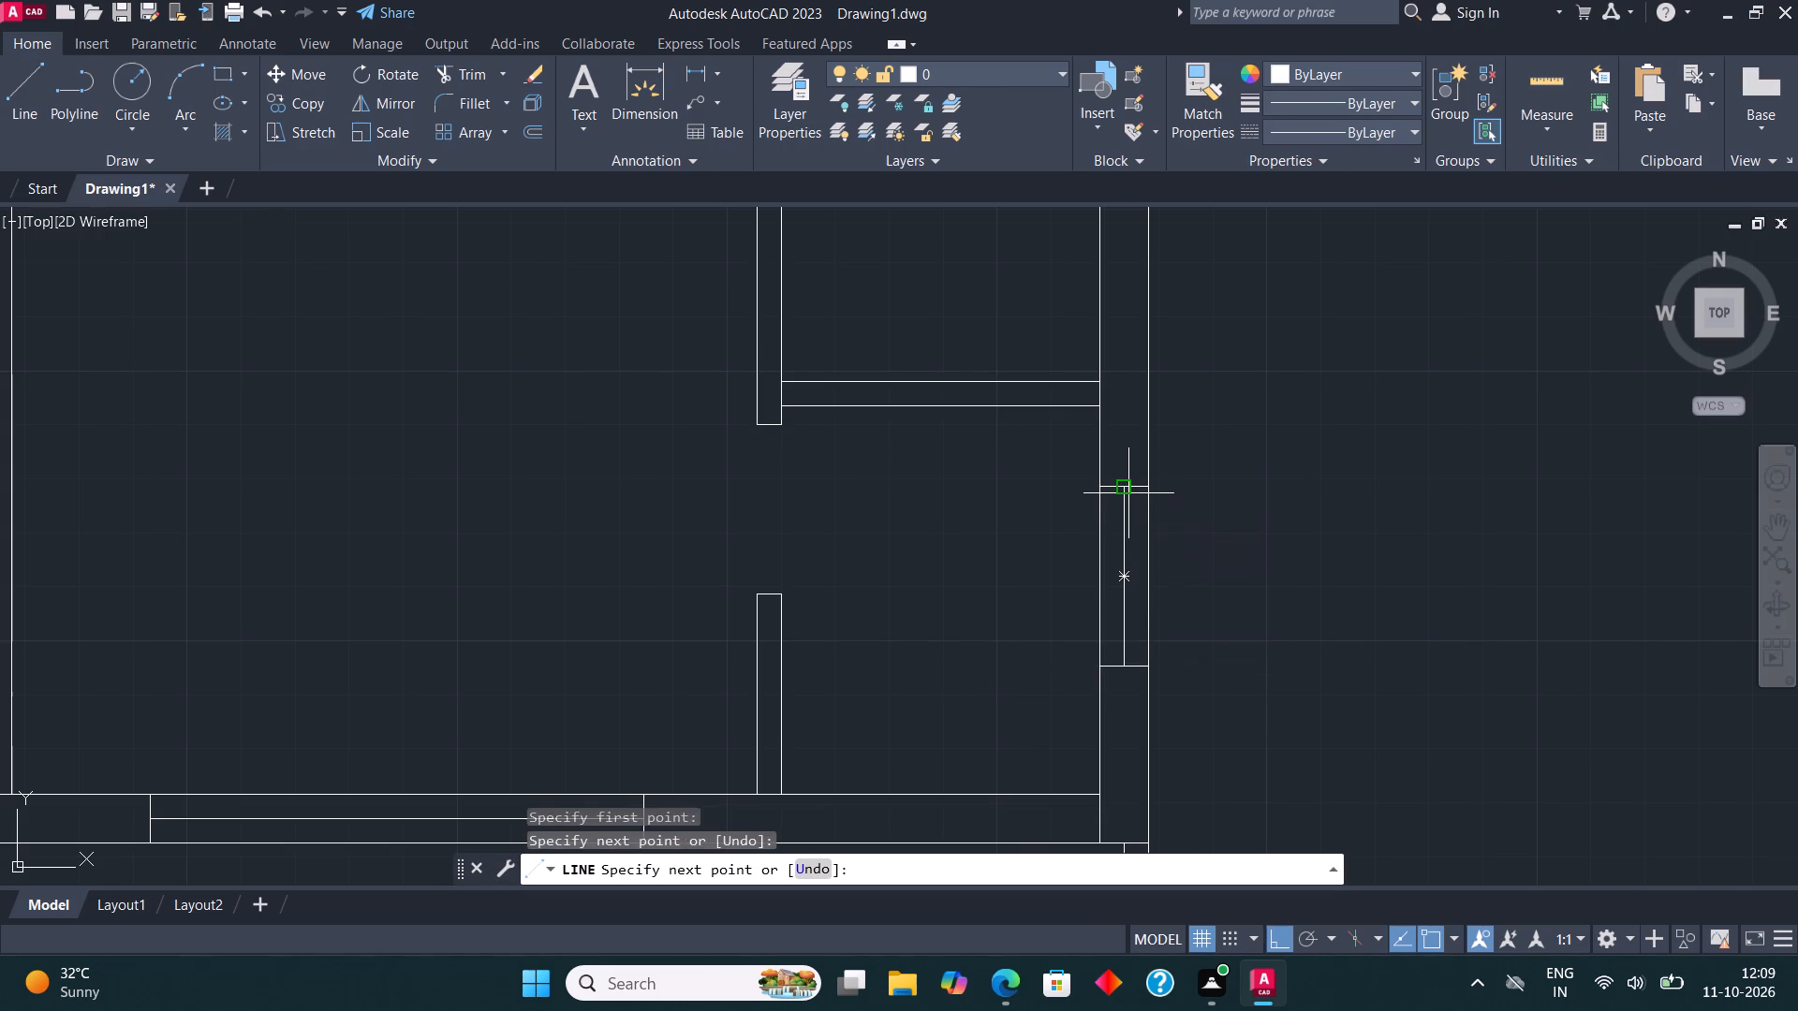
pyautogui.press('Escape')
# Copy the window straight up along the right outer wall into the upper small room.
pyautogui.scroll(-2, 1062, 610)
pyautogui.moveTo(1169, 427); pyautogui.dragTo(1165, 527, button='middle')
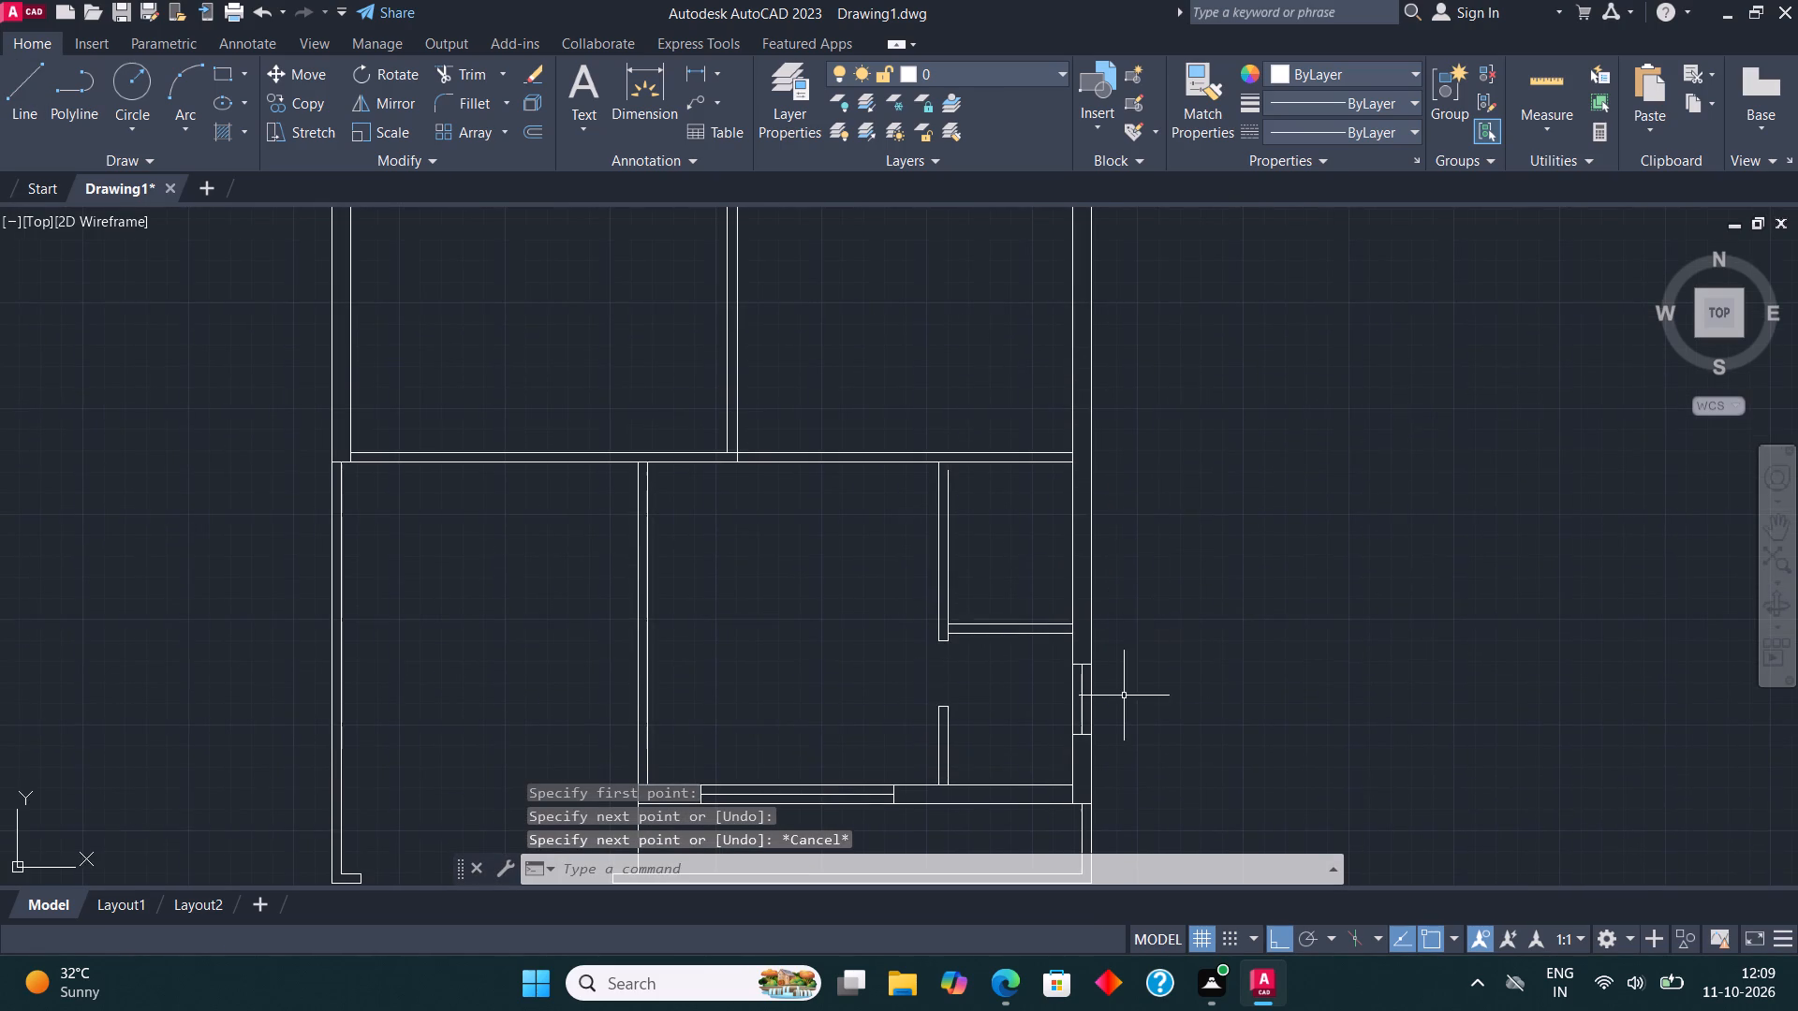
pyautogui.scroll(1, 1124, 698)
pyautogui.click(1033, 772)
pyautogui.click(1089, 633)
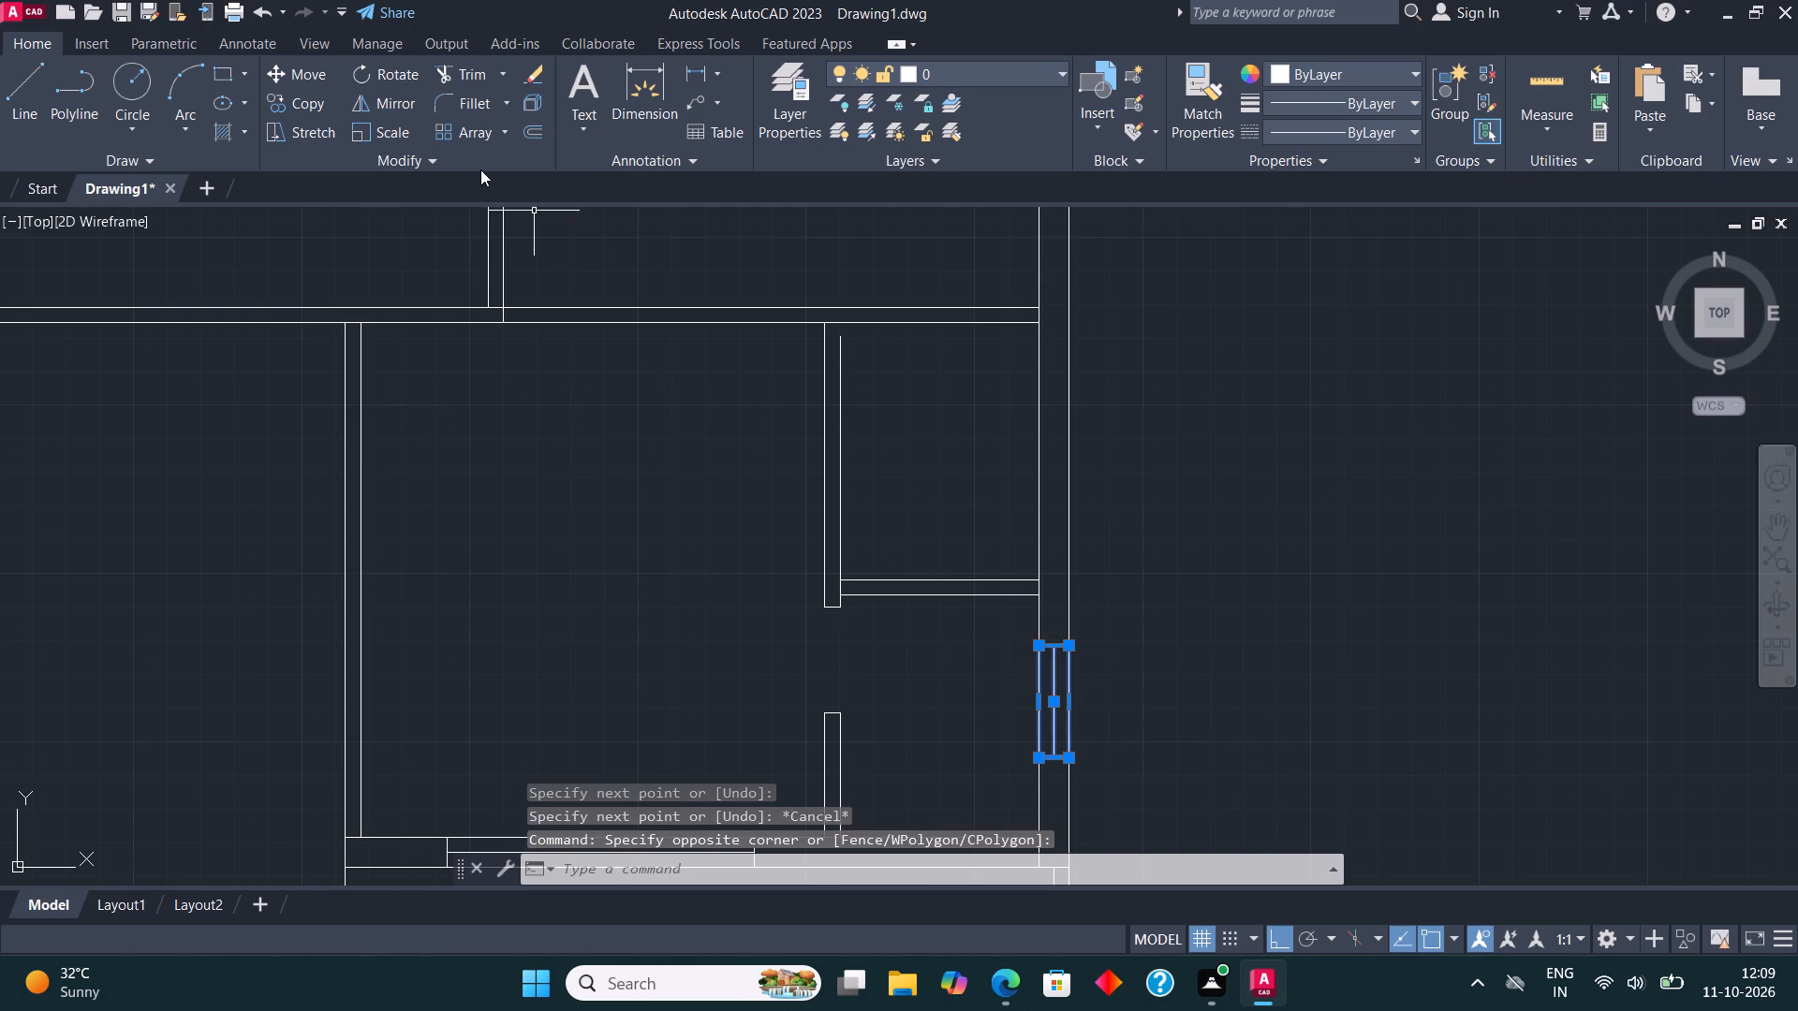
pyautogui.click(313, 98)
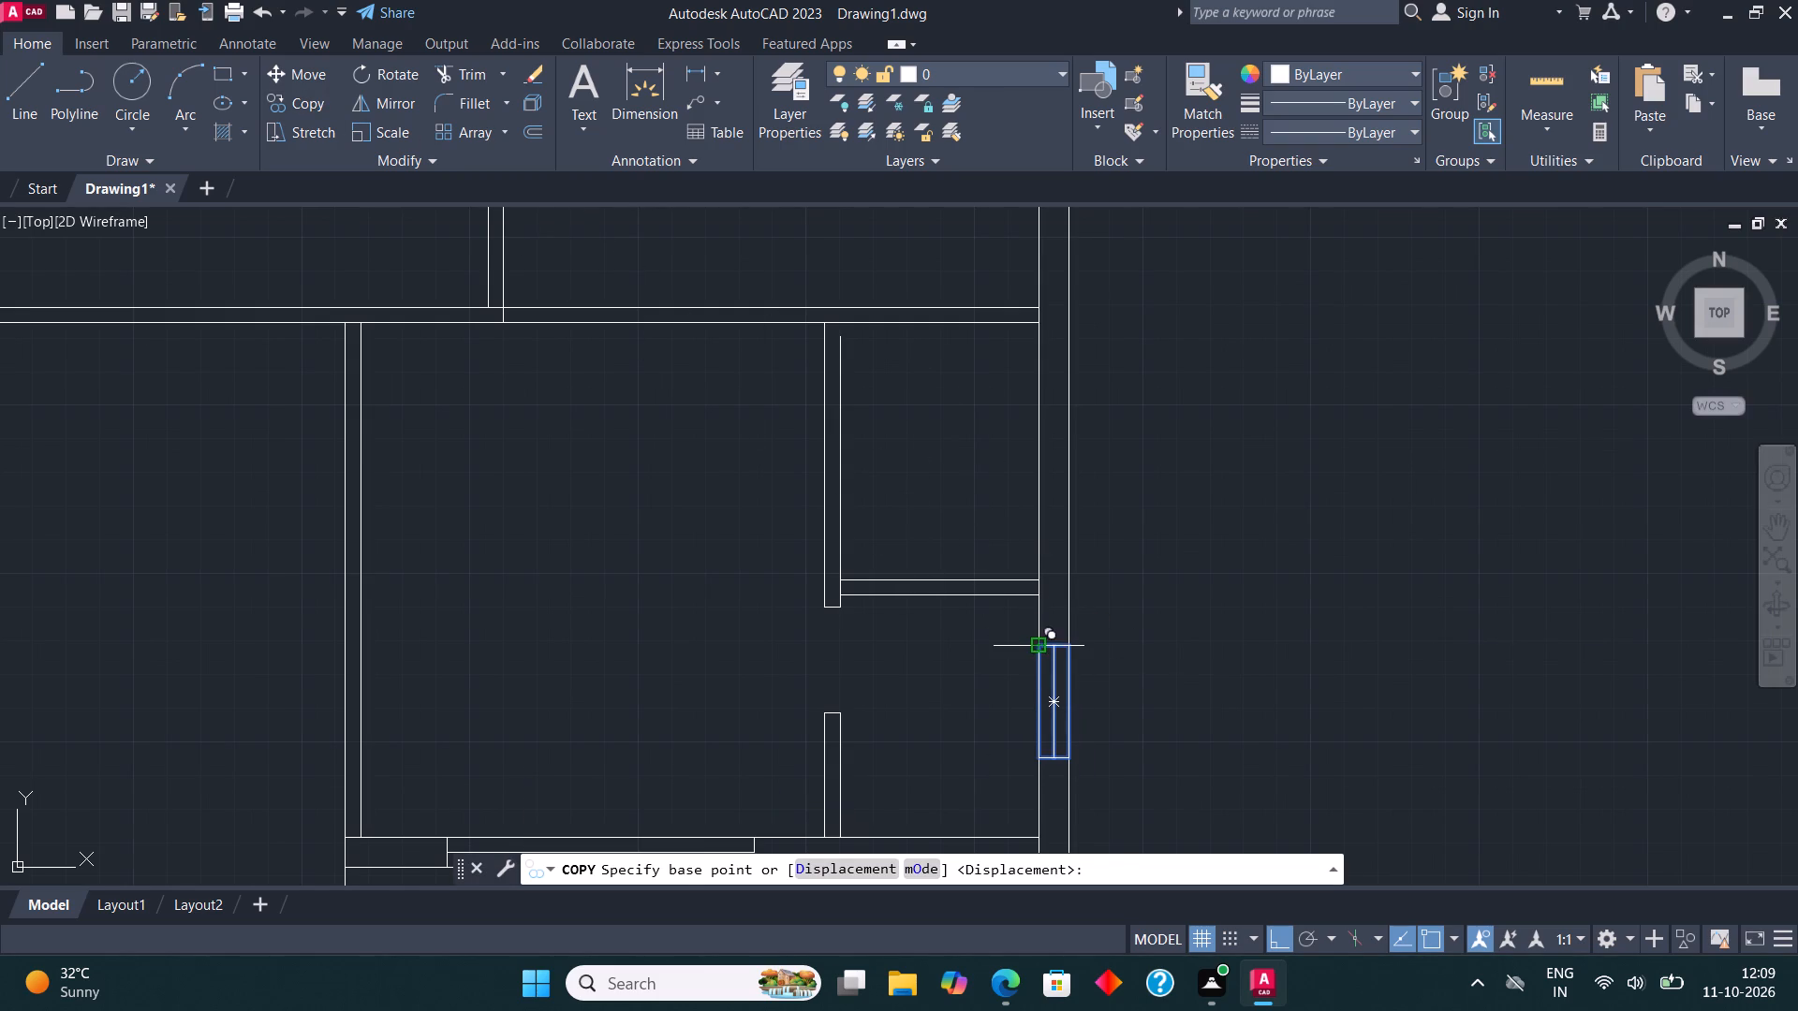
pyautogui.click(1041, 643)
pyautogui.click(1041, 388)
pyautogui.press('Escape')
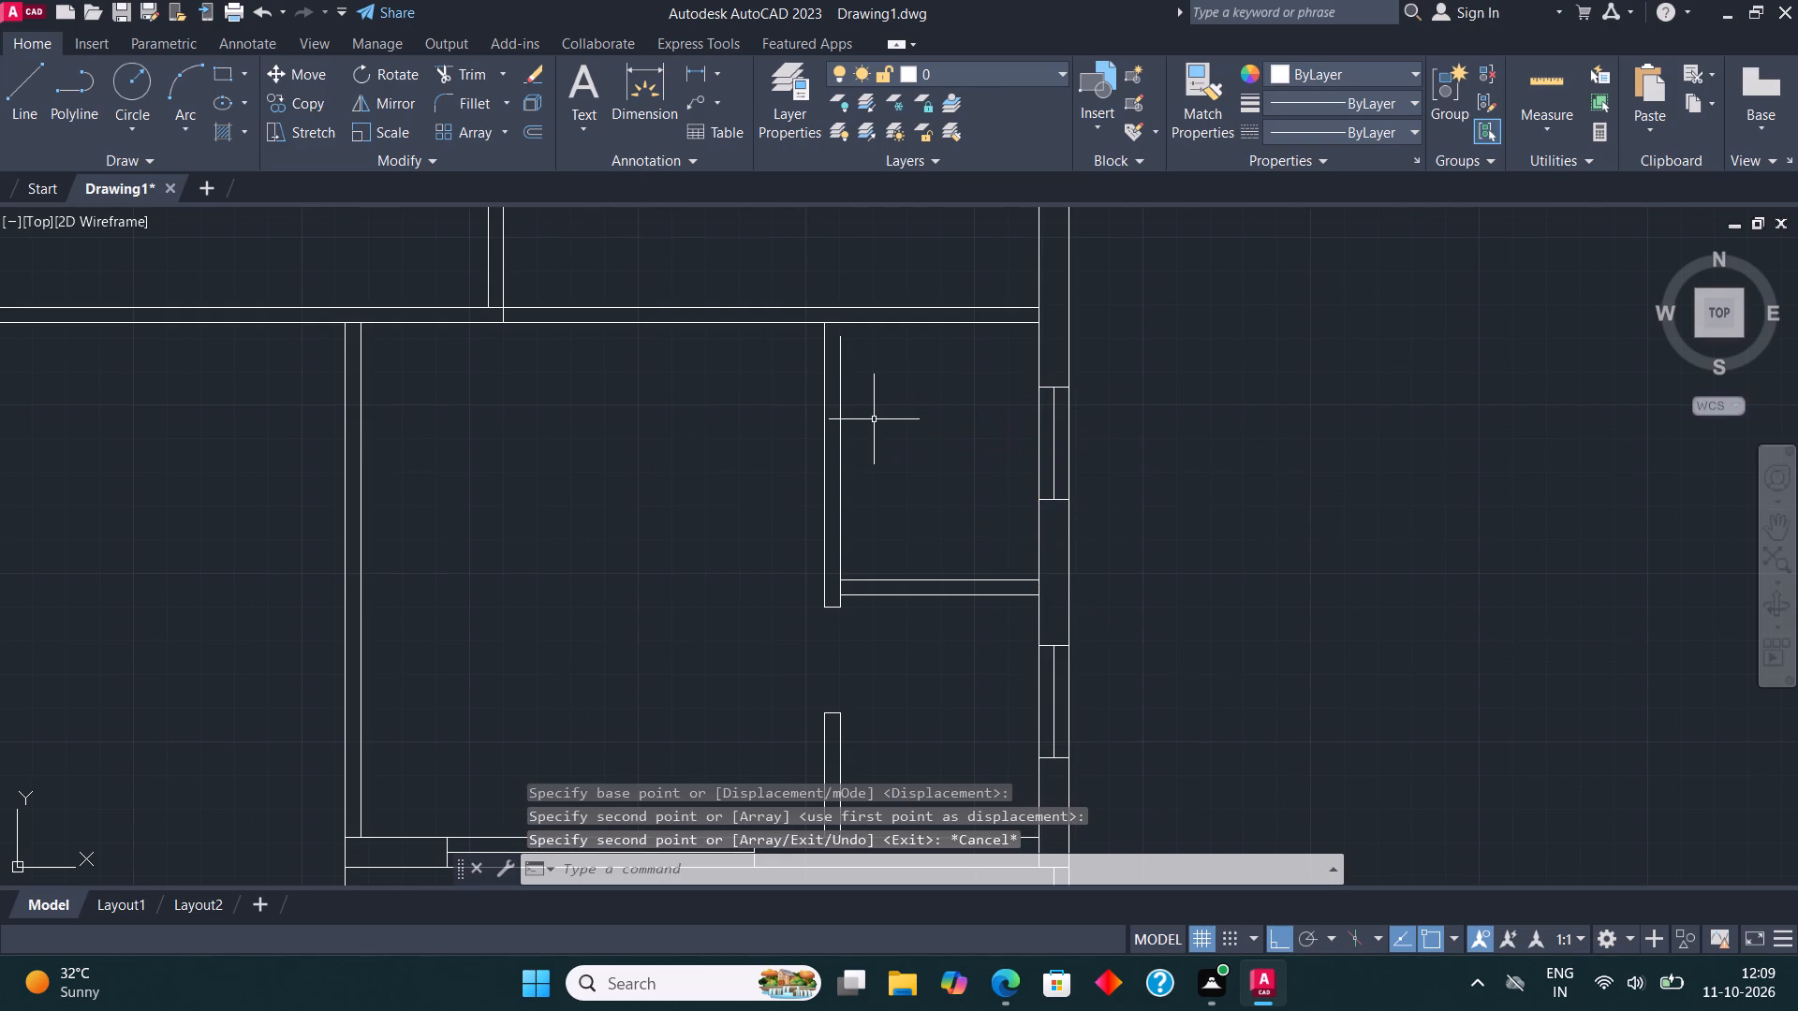
# Draw a short line joining the small rooms' vertical partition line to the horizontal partition above, closing the gap.
pyautogui.moveTo(903, 315); pyautogui.dragTo(904, 344, button='middle')
pyautogui.scroll(1, 904, 344)
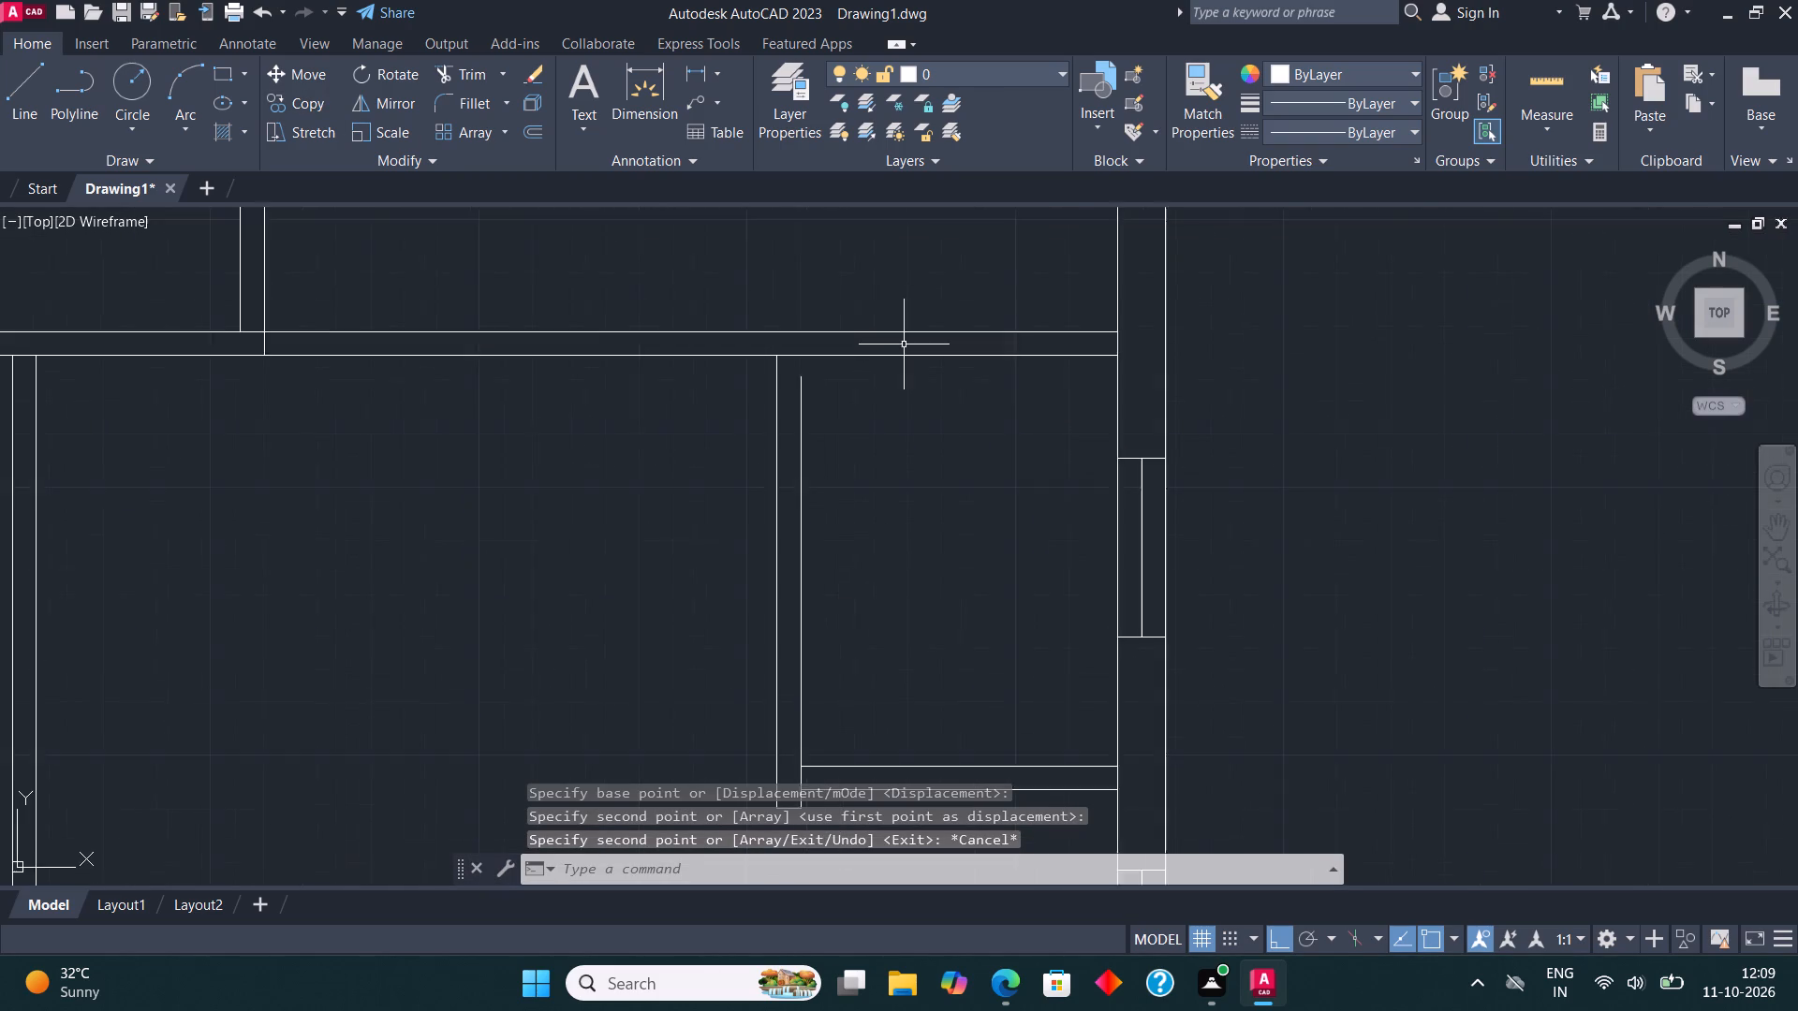
pyautogui.scroll(1, 904, 344)
pyautogui.click(32, 84)
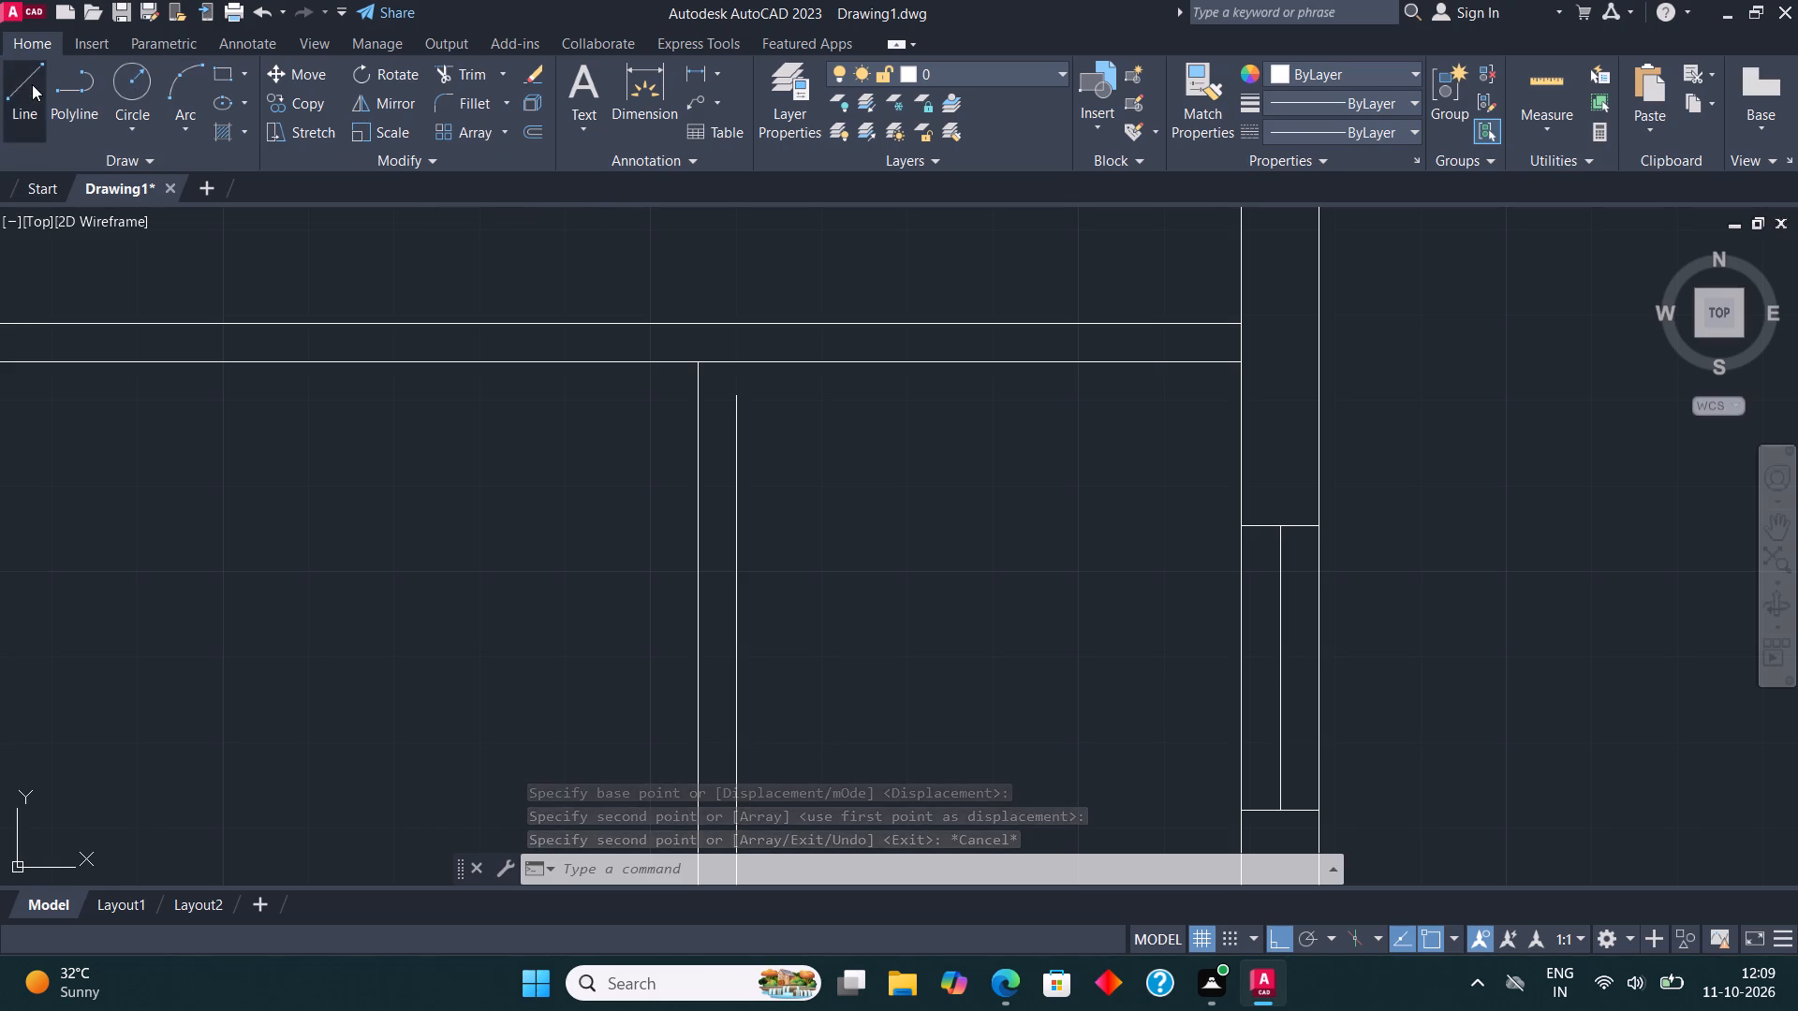
pyautogui.click(738, 393)
pyautogui.click(738, 354)
pyautogui.press('Escape')
# Open a doorway above the upper small room by drawing a rectangle across the horizontal partition and trimming the wall lines within it.
pyautogui.moveTo(786, 384); pyautogui.dragTo(731, 514, button='middle')
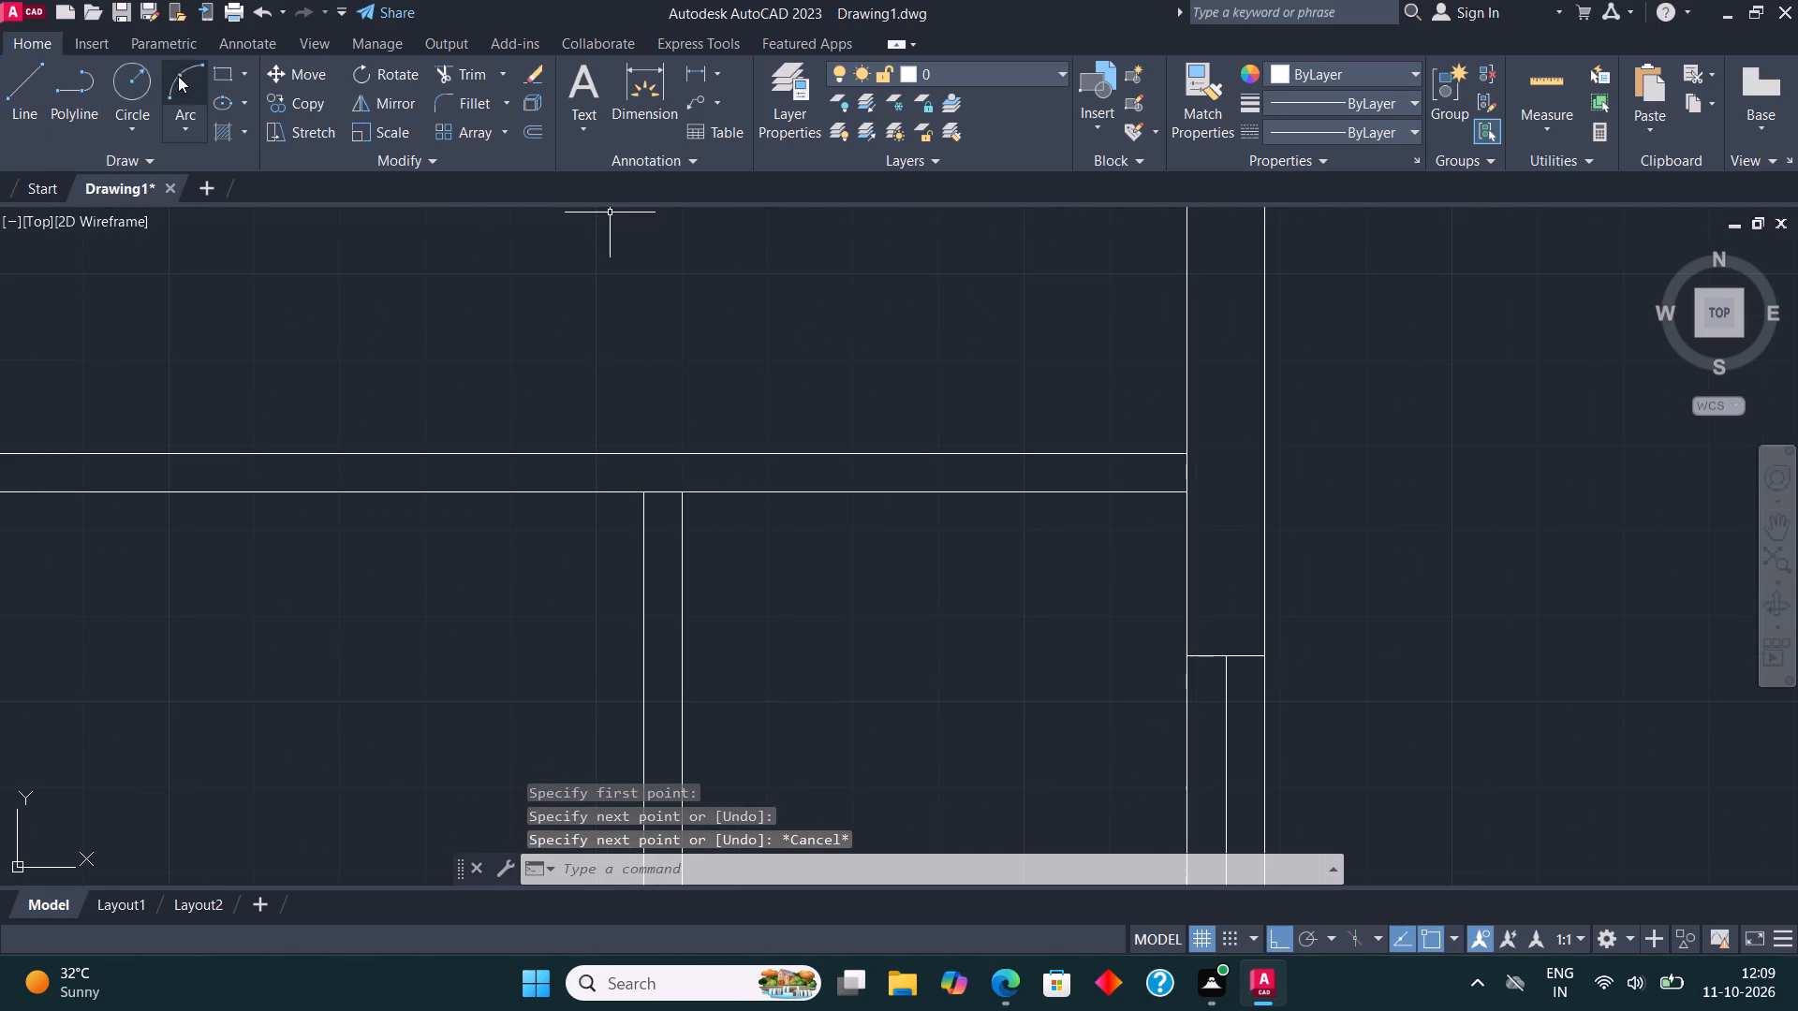
pyautogui.click(228, 67)
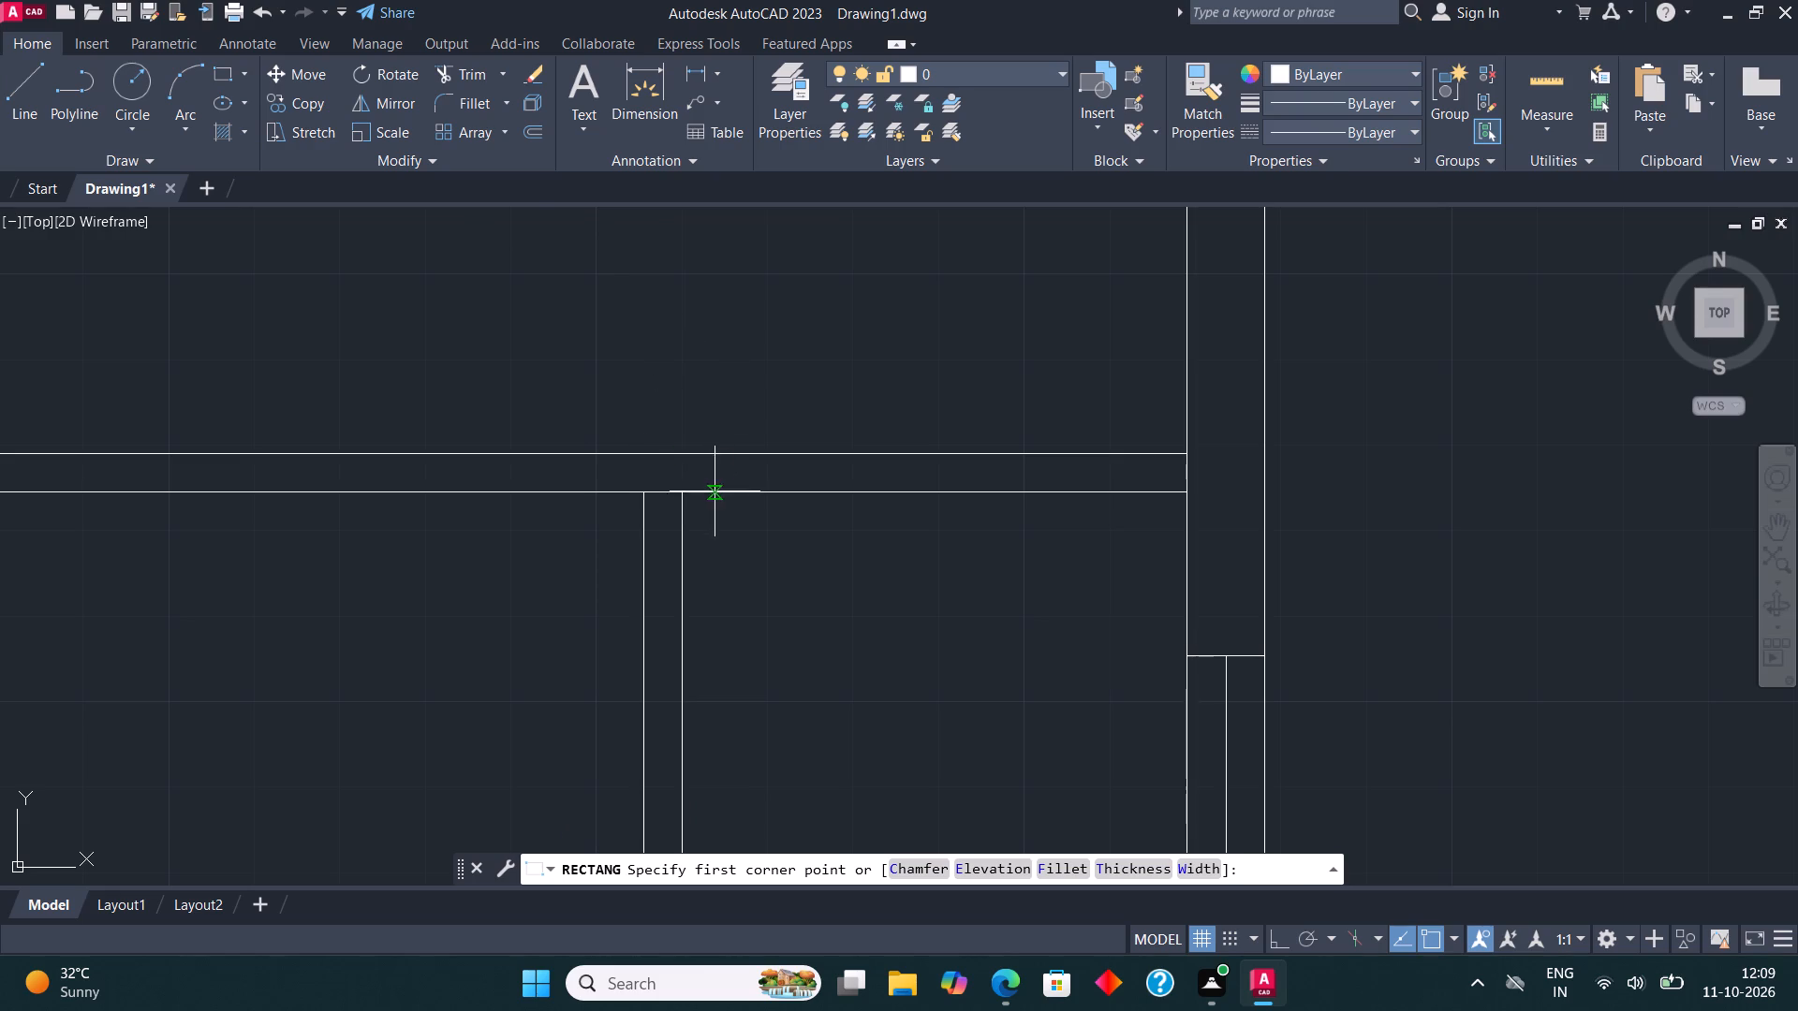
pyautogui.click(726, 491)
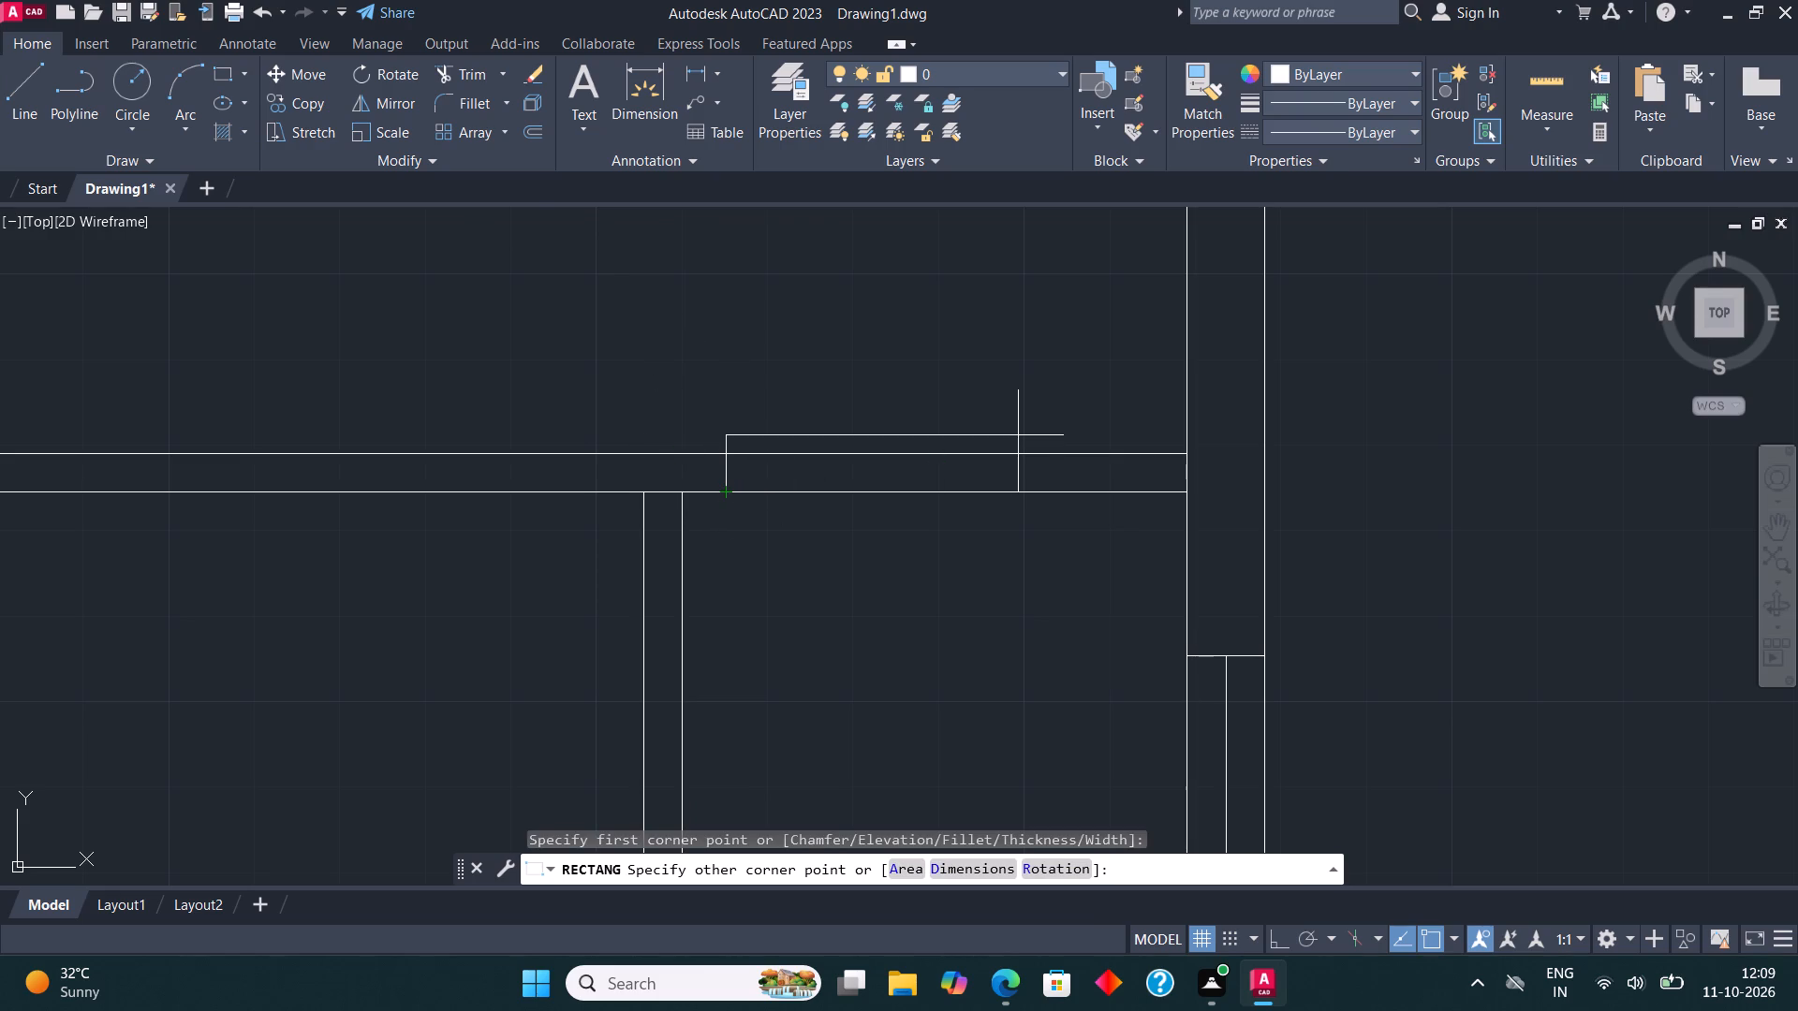
pyautogui.click(990, 457)
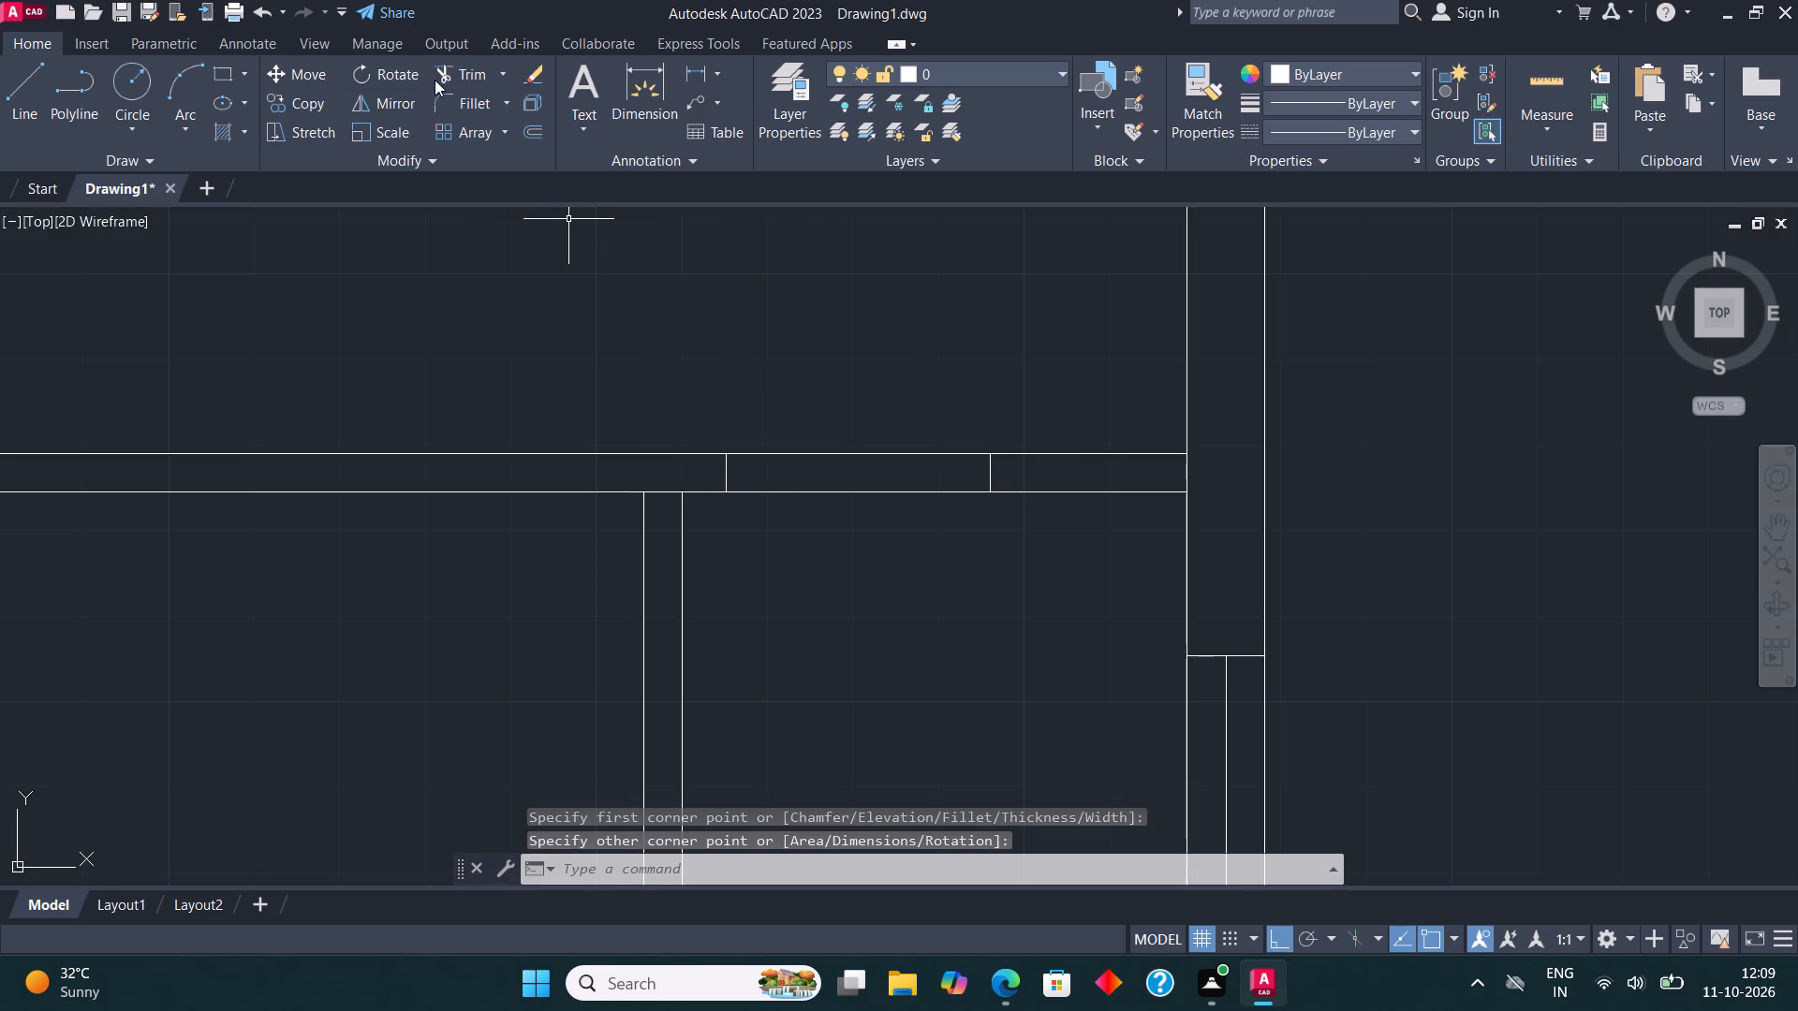
pyautogui.click(477, 67)
pyautogui.click(789, 400)
pyautogui.click(792, 562)
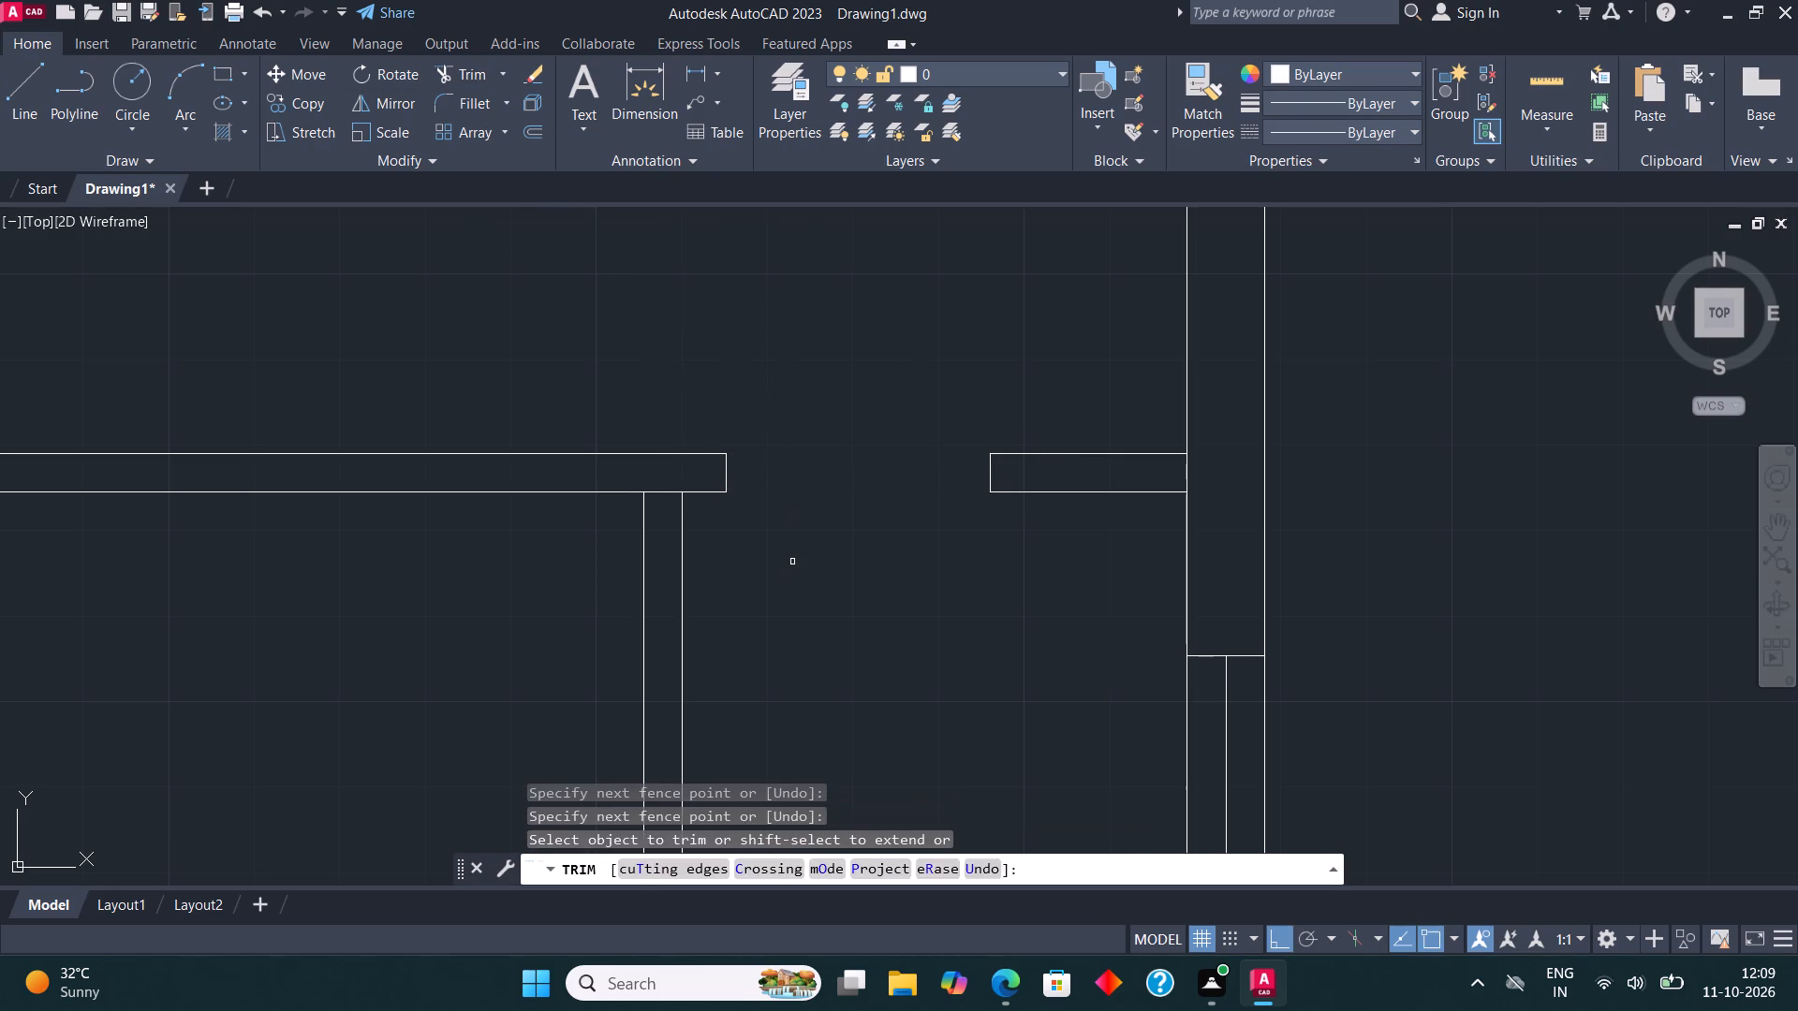
pyautogui.press('Escape')
# Mark a door opening across the horizontal partition, from the upper vertical partition's left face to just right of the lower vertical partition.
pyautogui.scroll(-2, 798, 561)
pyautogui.moveTo(765, 507); pyautogui.dragTo(831, 535, button='middle')
pyautogui.scroll(-2, 833, 535)
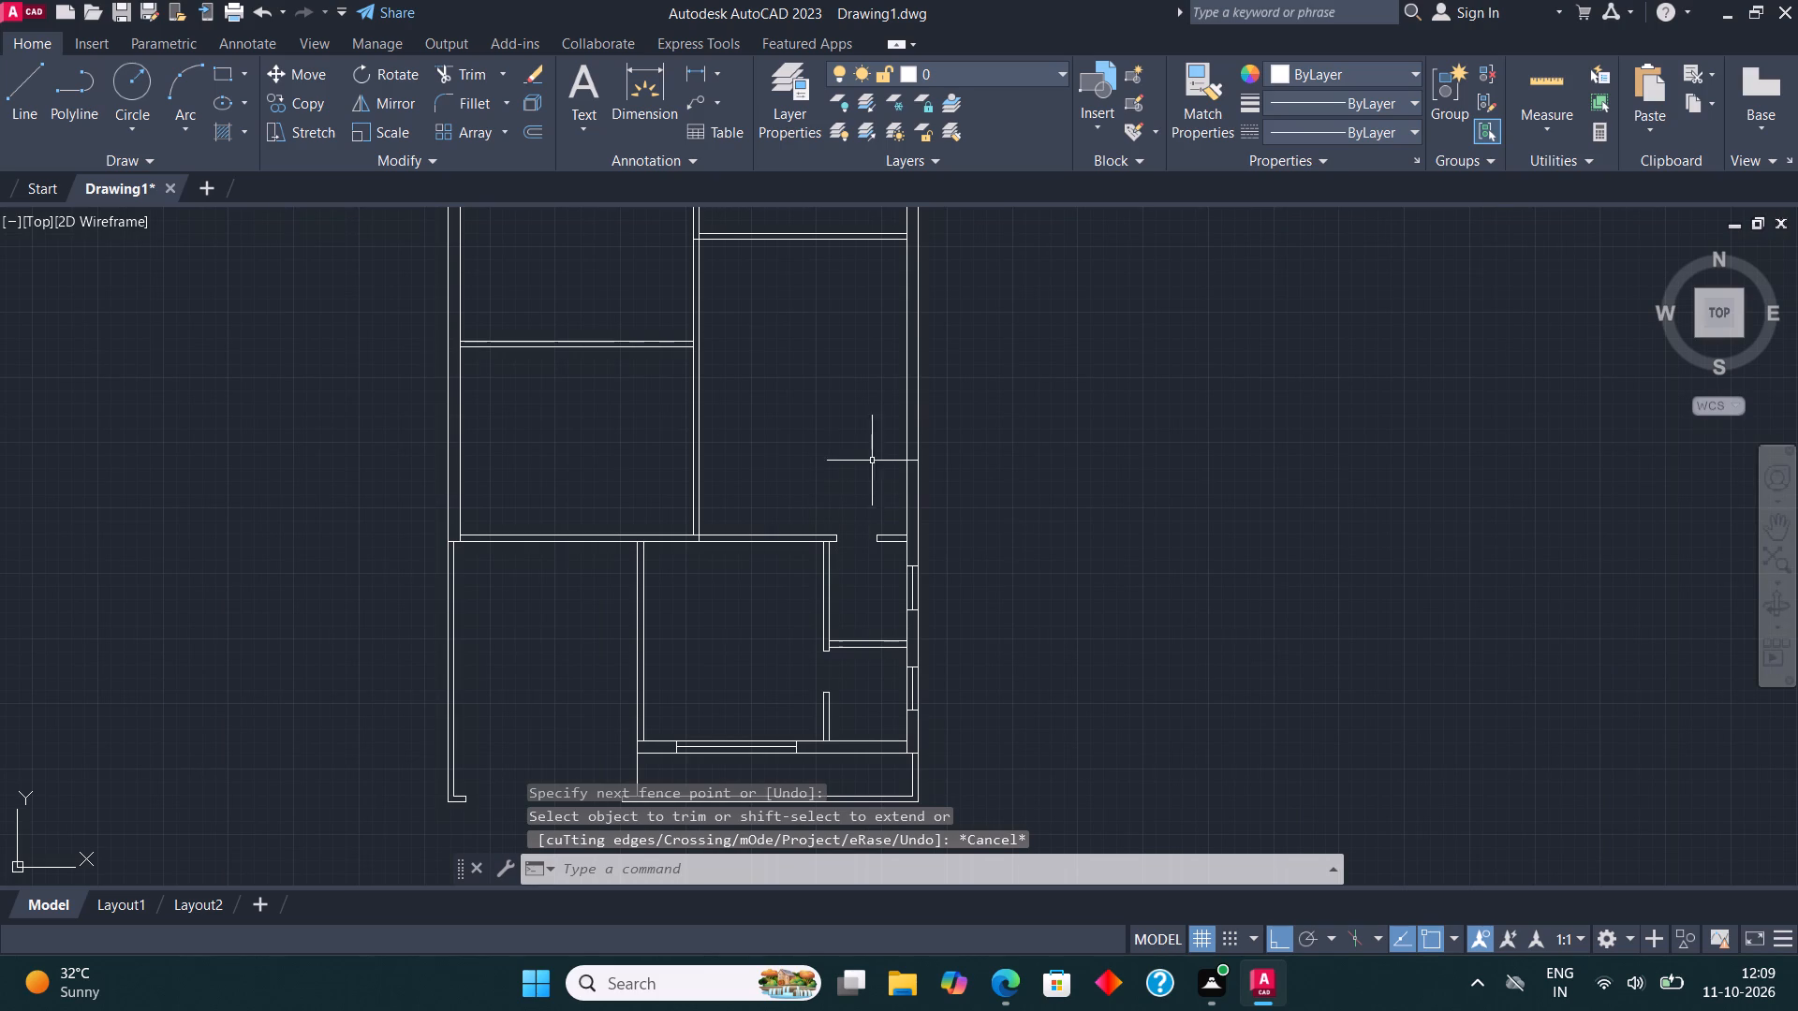
pyautogui.moveTo(665, 575); pyautogui.dragTo(744, 564, button='middle')
pyautogui.scroll(2, 778, 535)
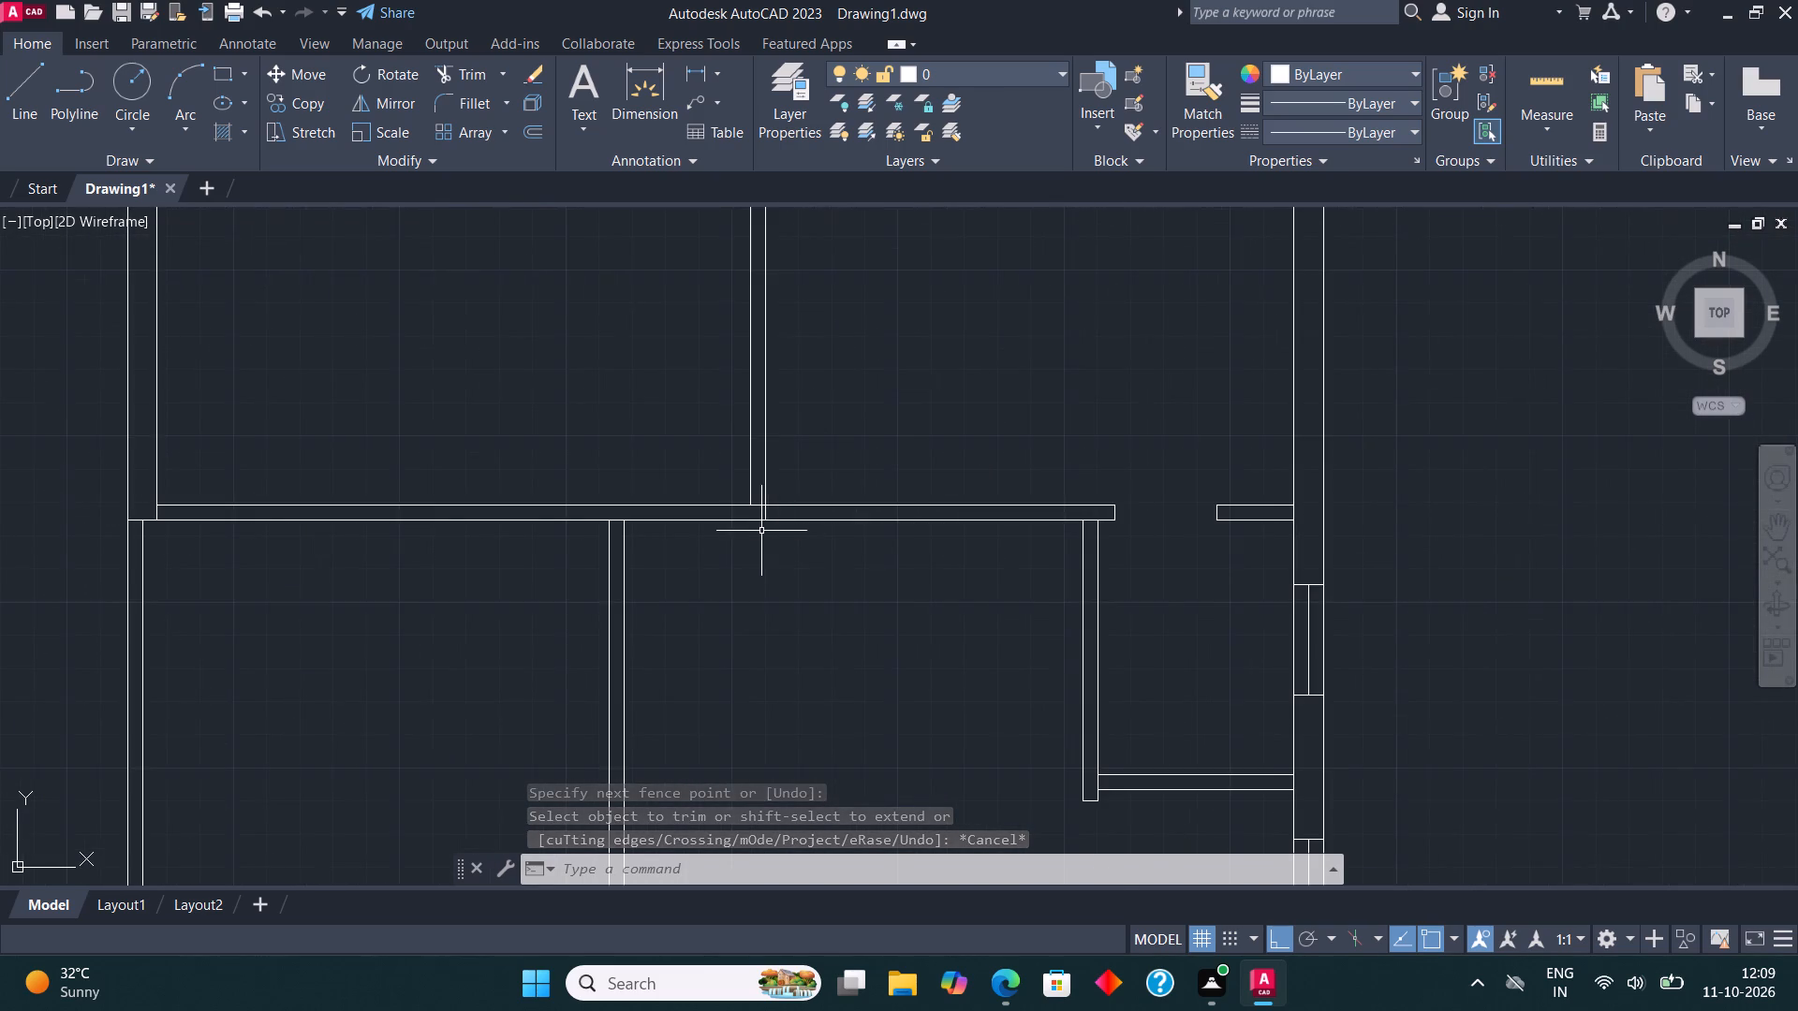
pyautogui.moveTo(814, 531); pyautogui.dragTo(829, 534, button='middle')
pyautogui.scroll(2, 629, 519)
pyautogui.click(15, 78)
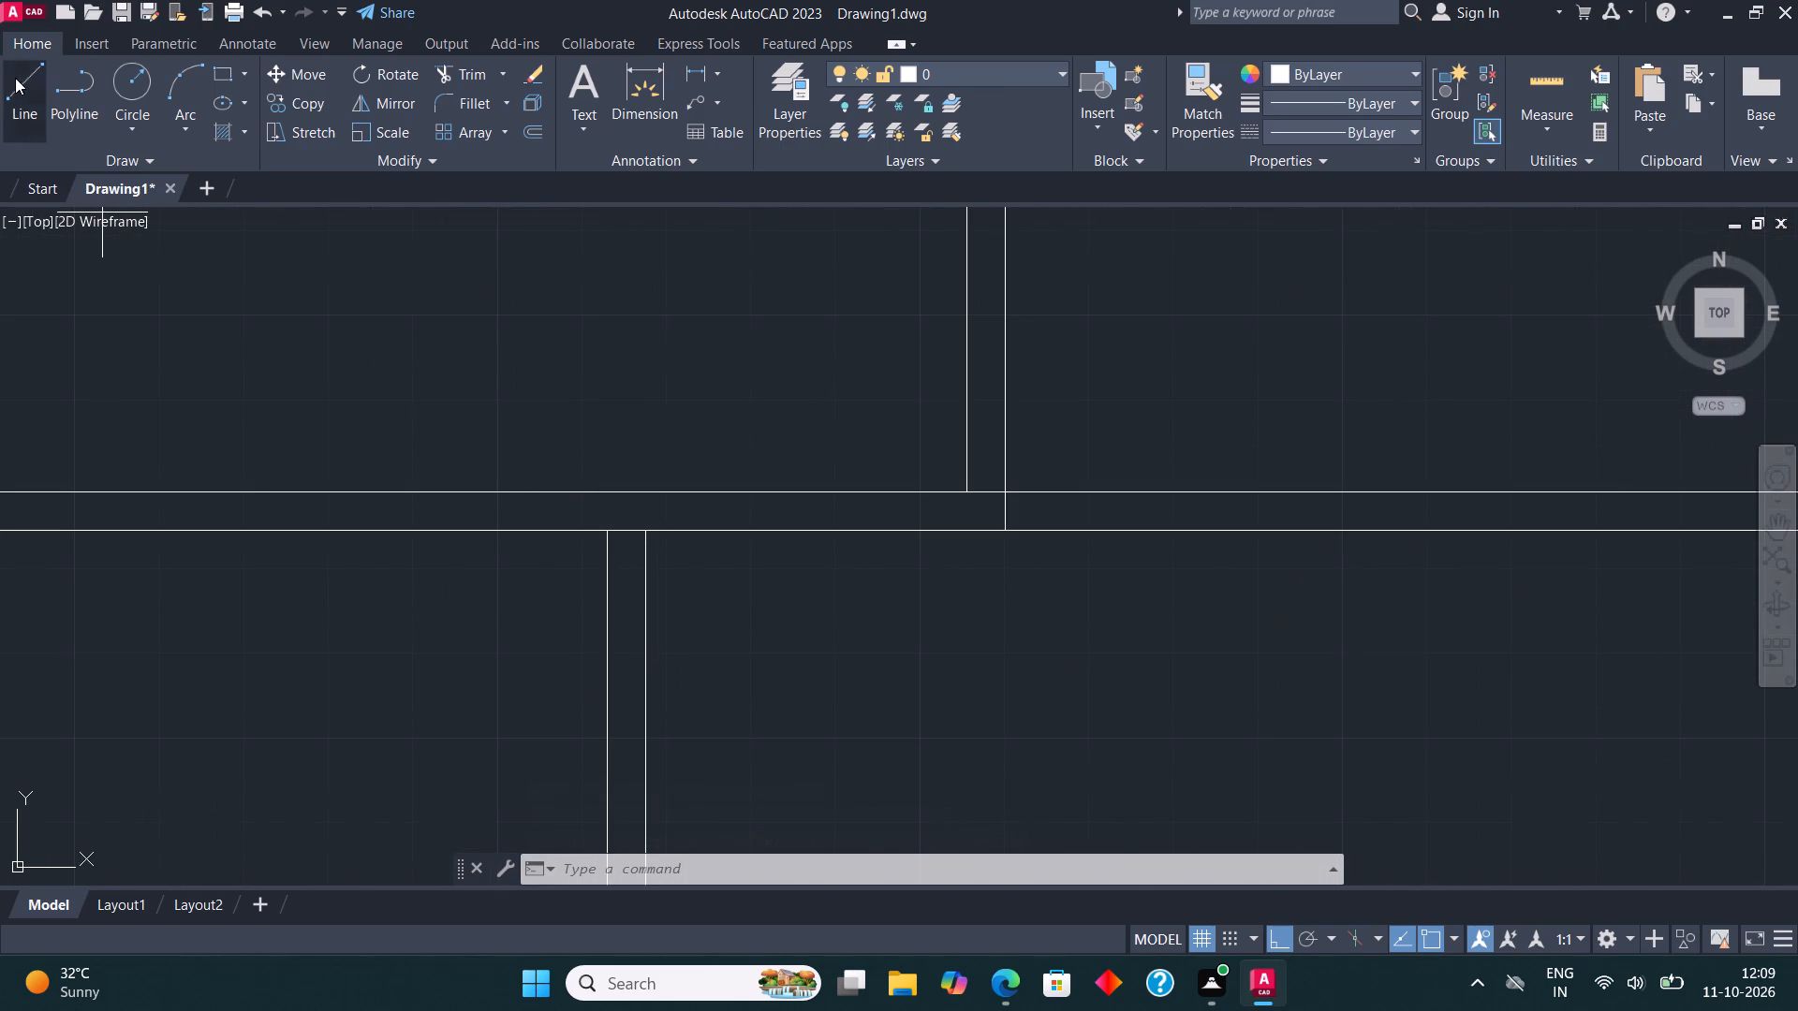
pyautogui.click(964, 493)
pyautogui.click(967, 535)
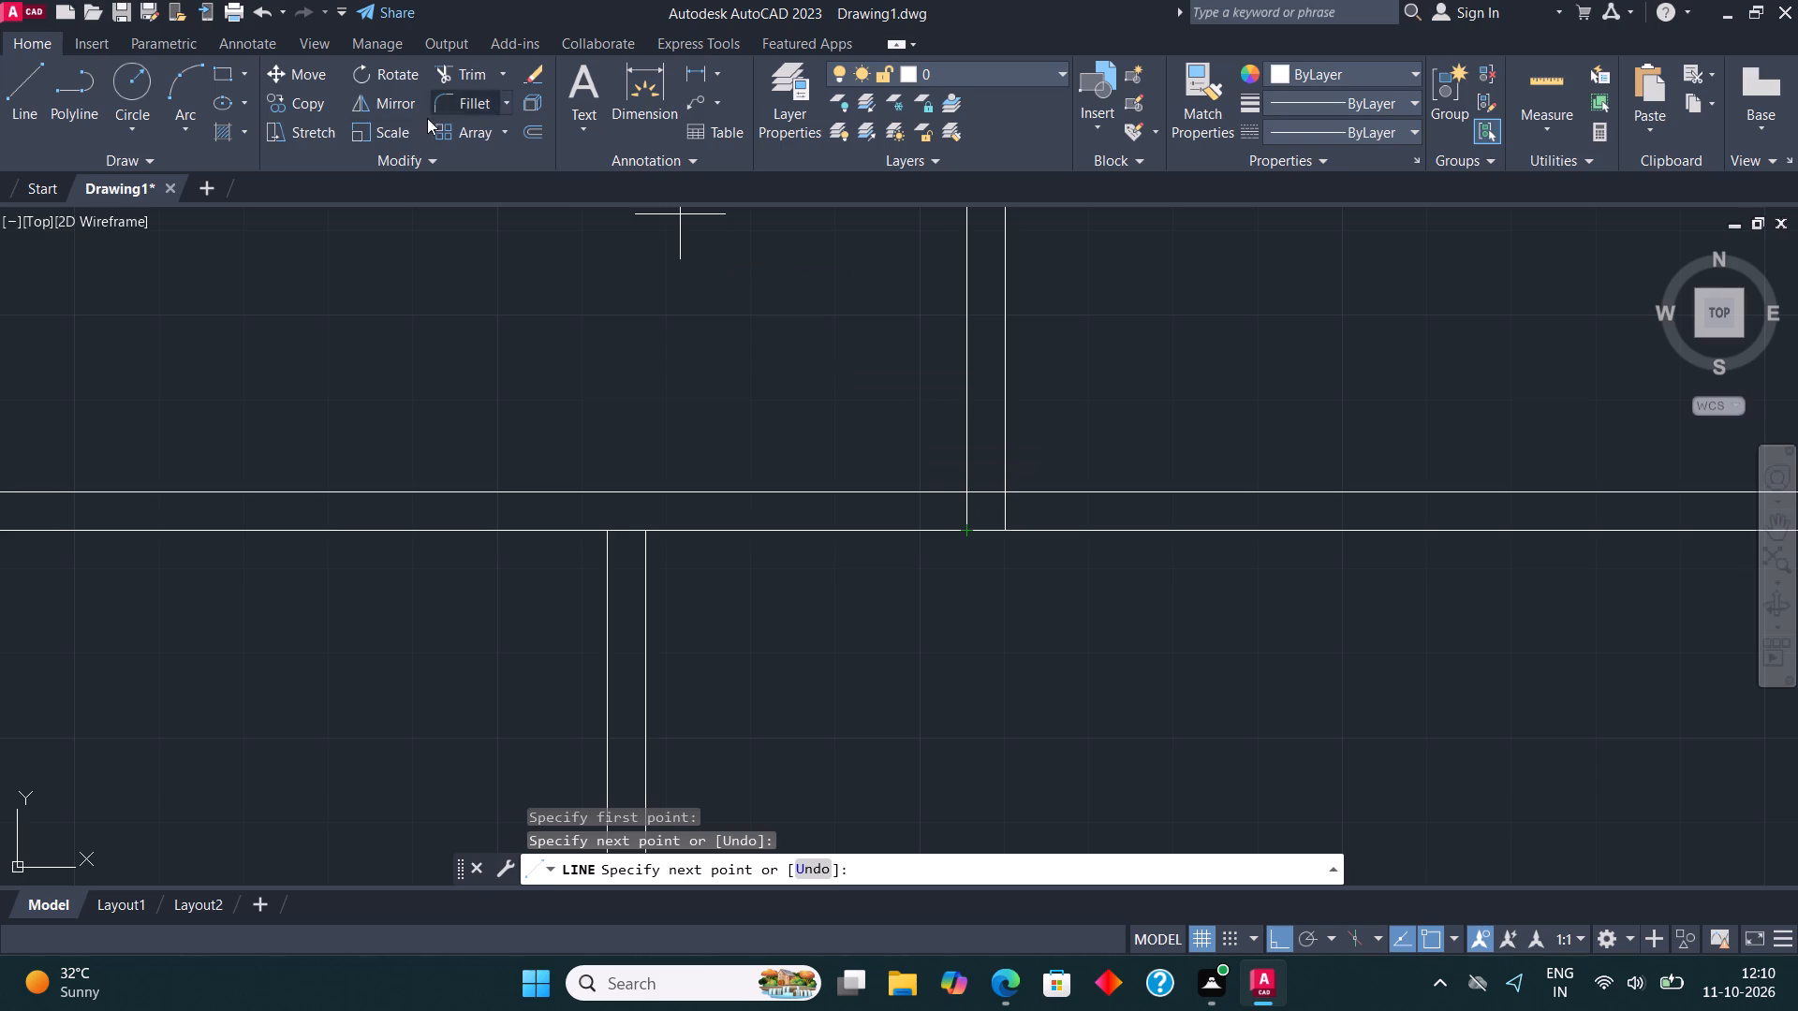
pyautogui.click(2, 89)
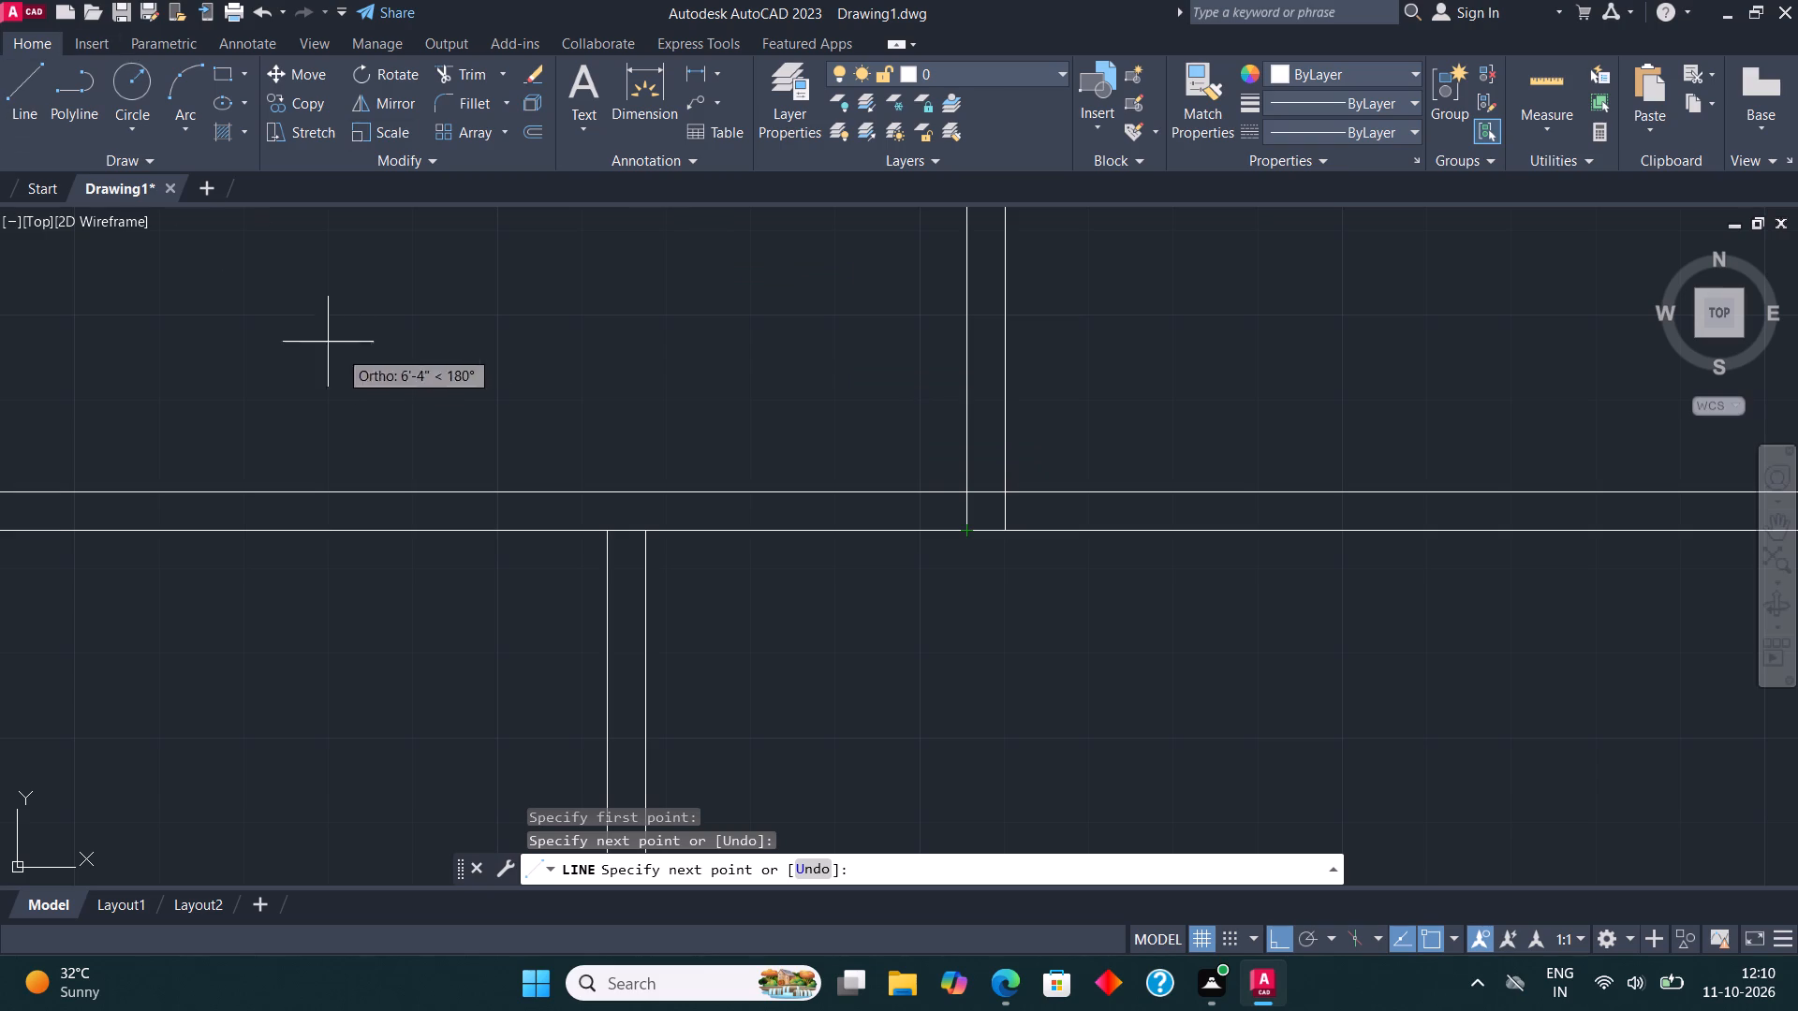
pyautogui.click(670, 532)
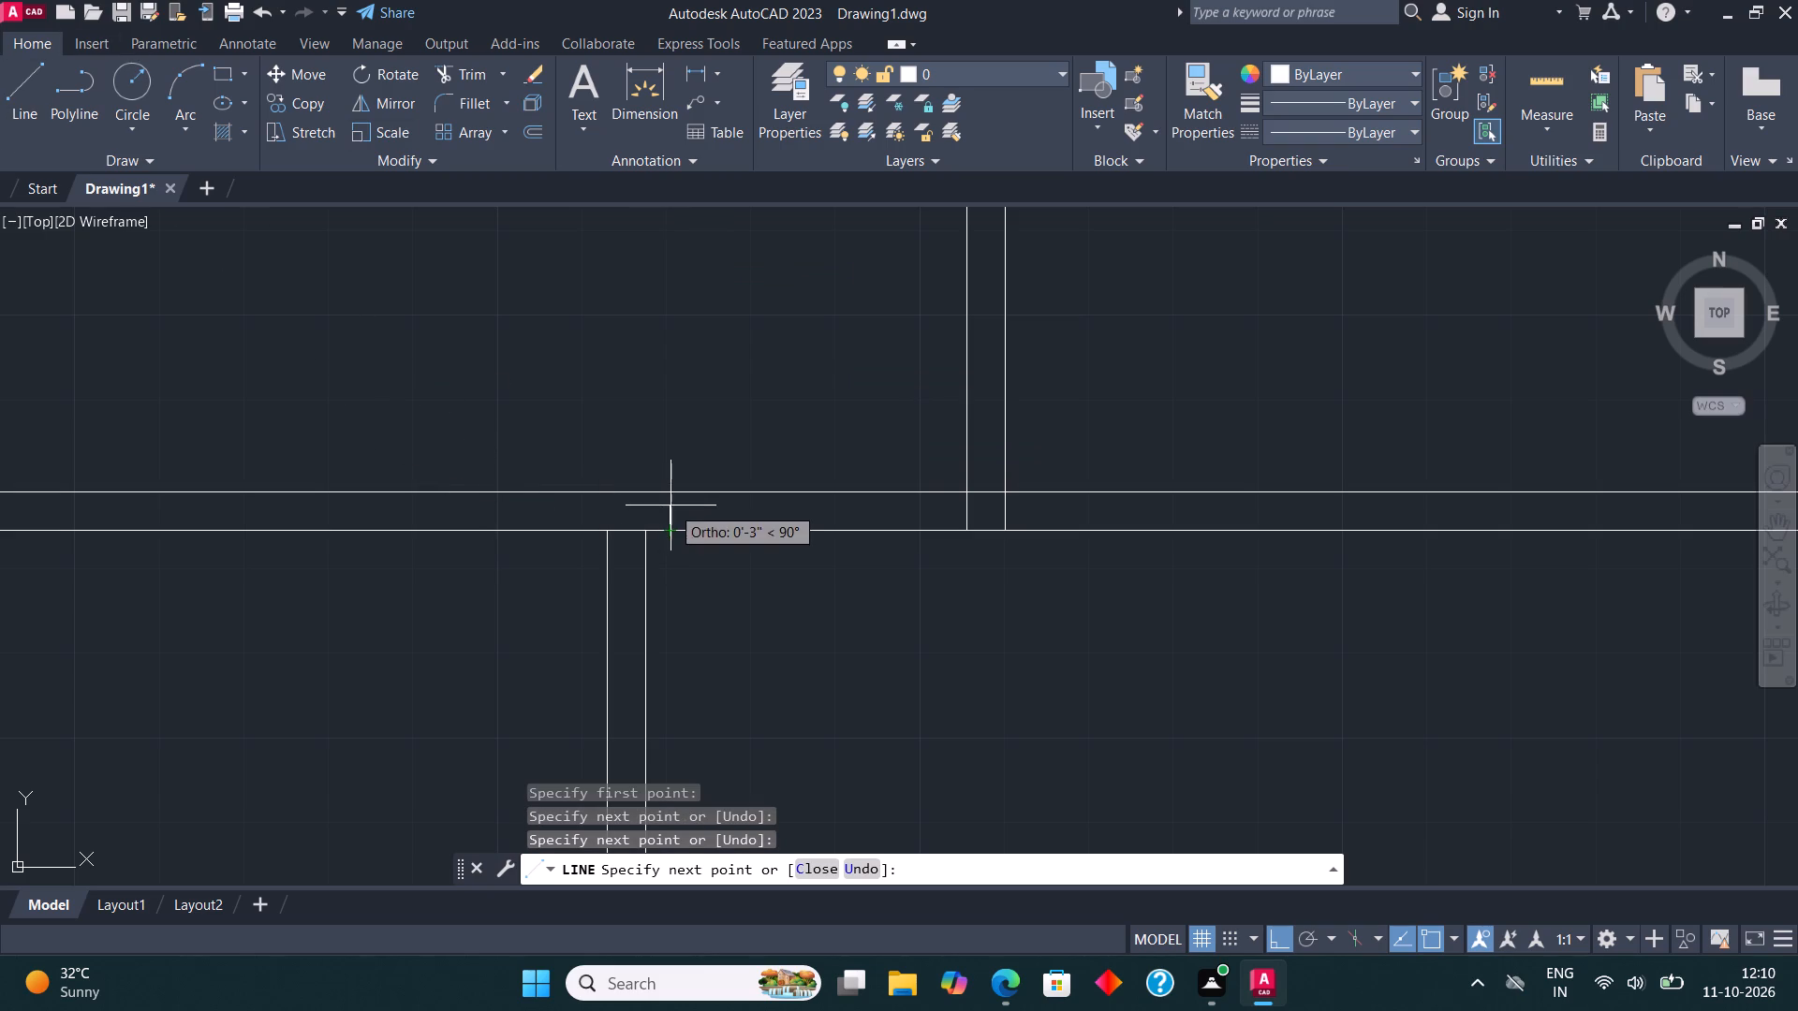
pyautogui.click(671, 496)
pyautogui.press('Escape')
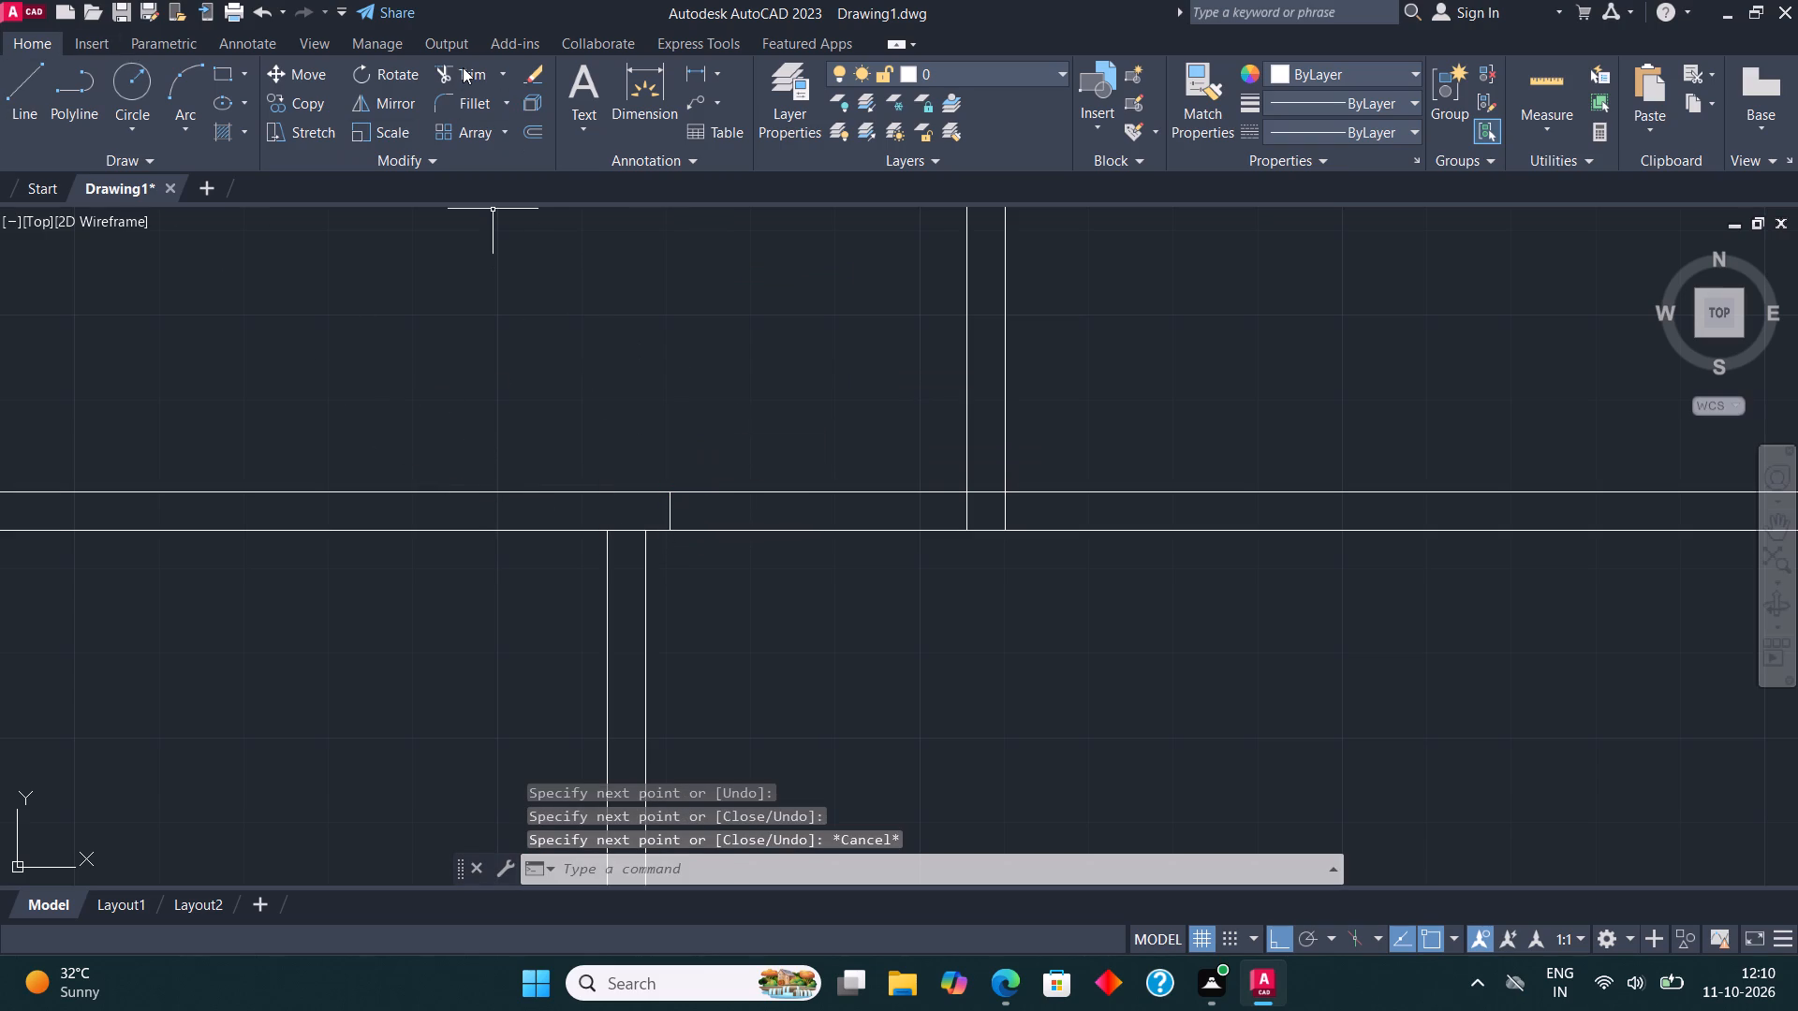
# Trim both horizontal partition lines between the two marks to open the doorway.
pyautogui.click(463, 67)
pyautogui.click(729, 610)
pyautogui.click(762, 437)
pyautogui.press('Escape')
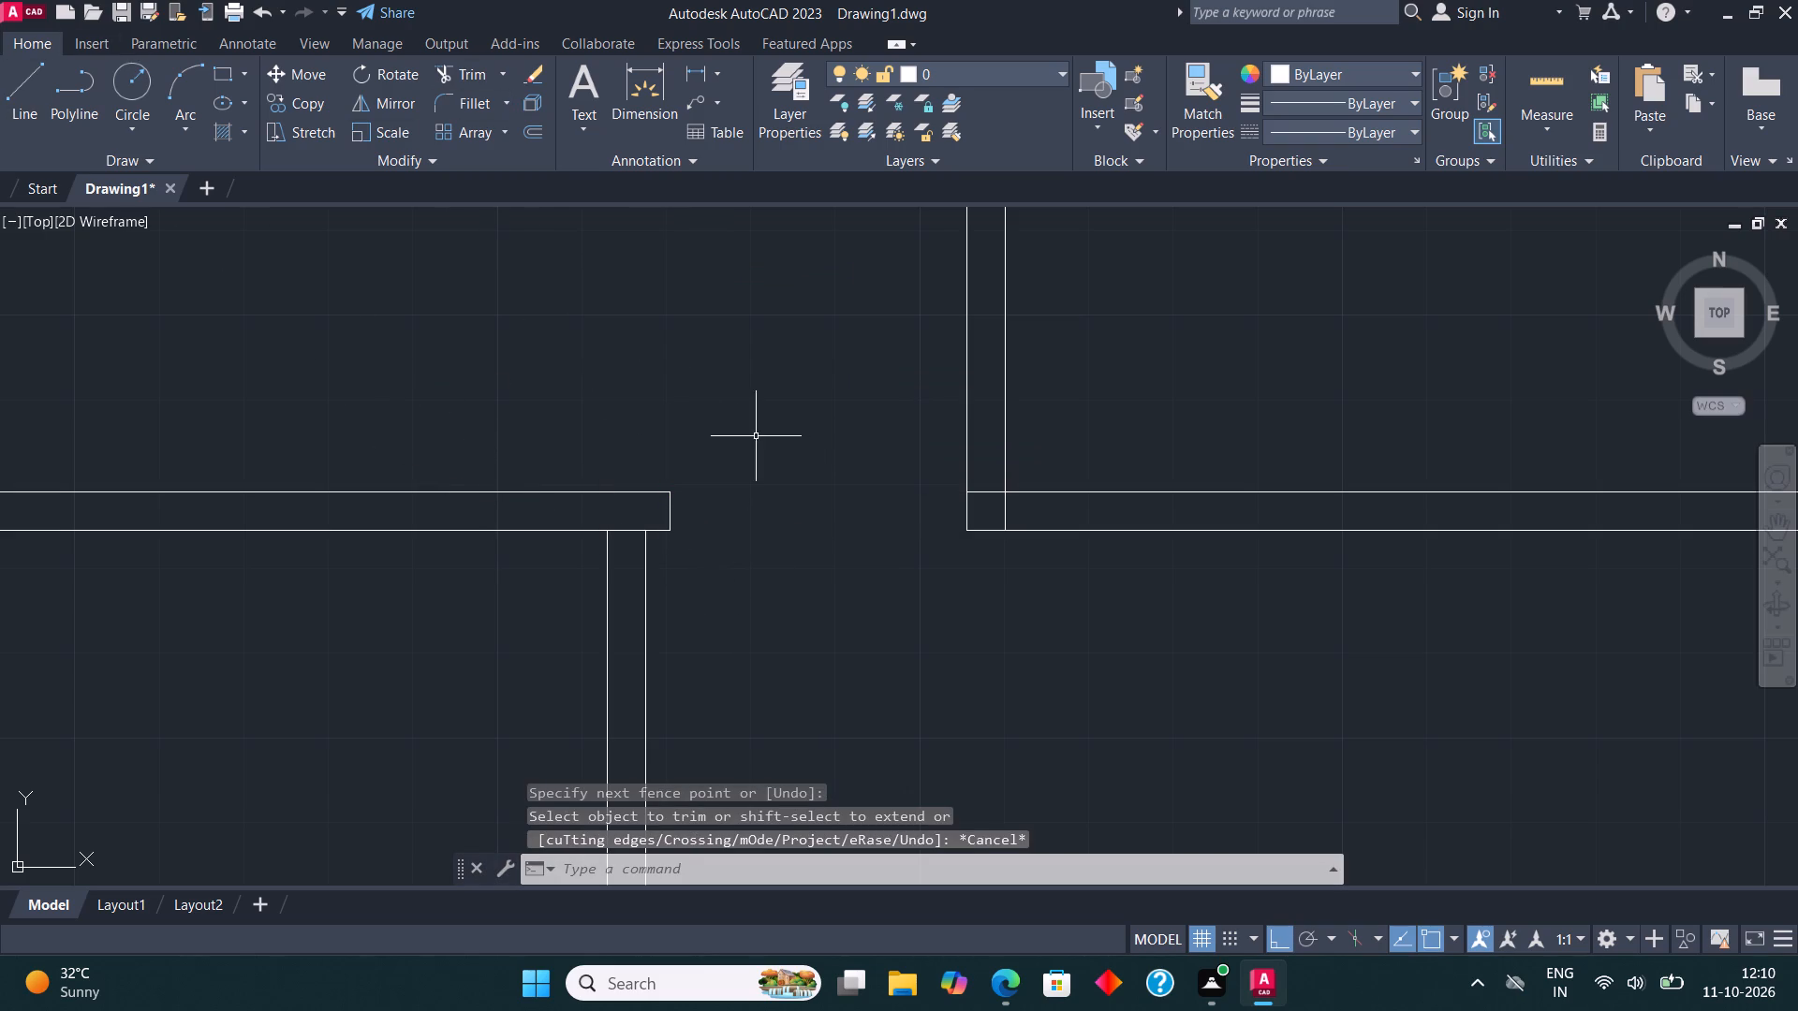
# Trim the leftover line segments inside the wall corner where the upper vertical partition meets the horizontal partition.
pyautogui.click(478, 65)
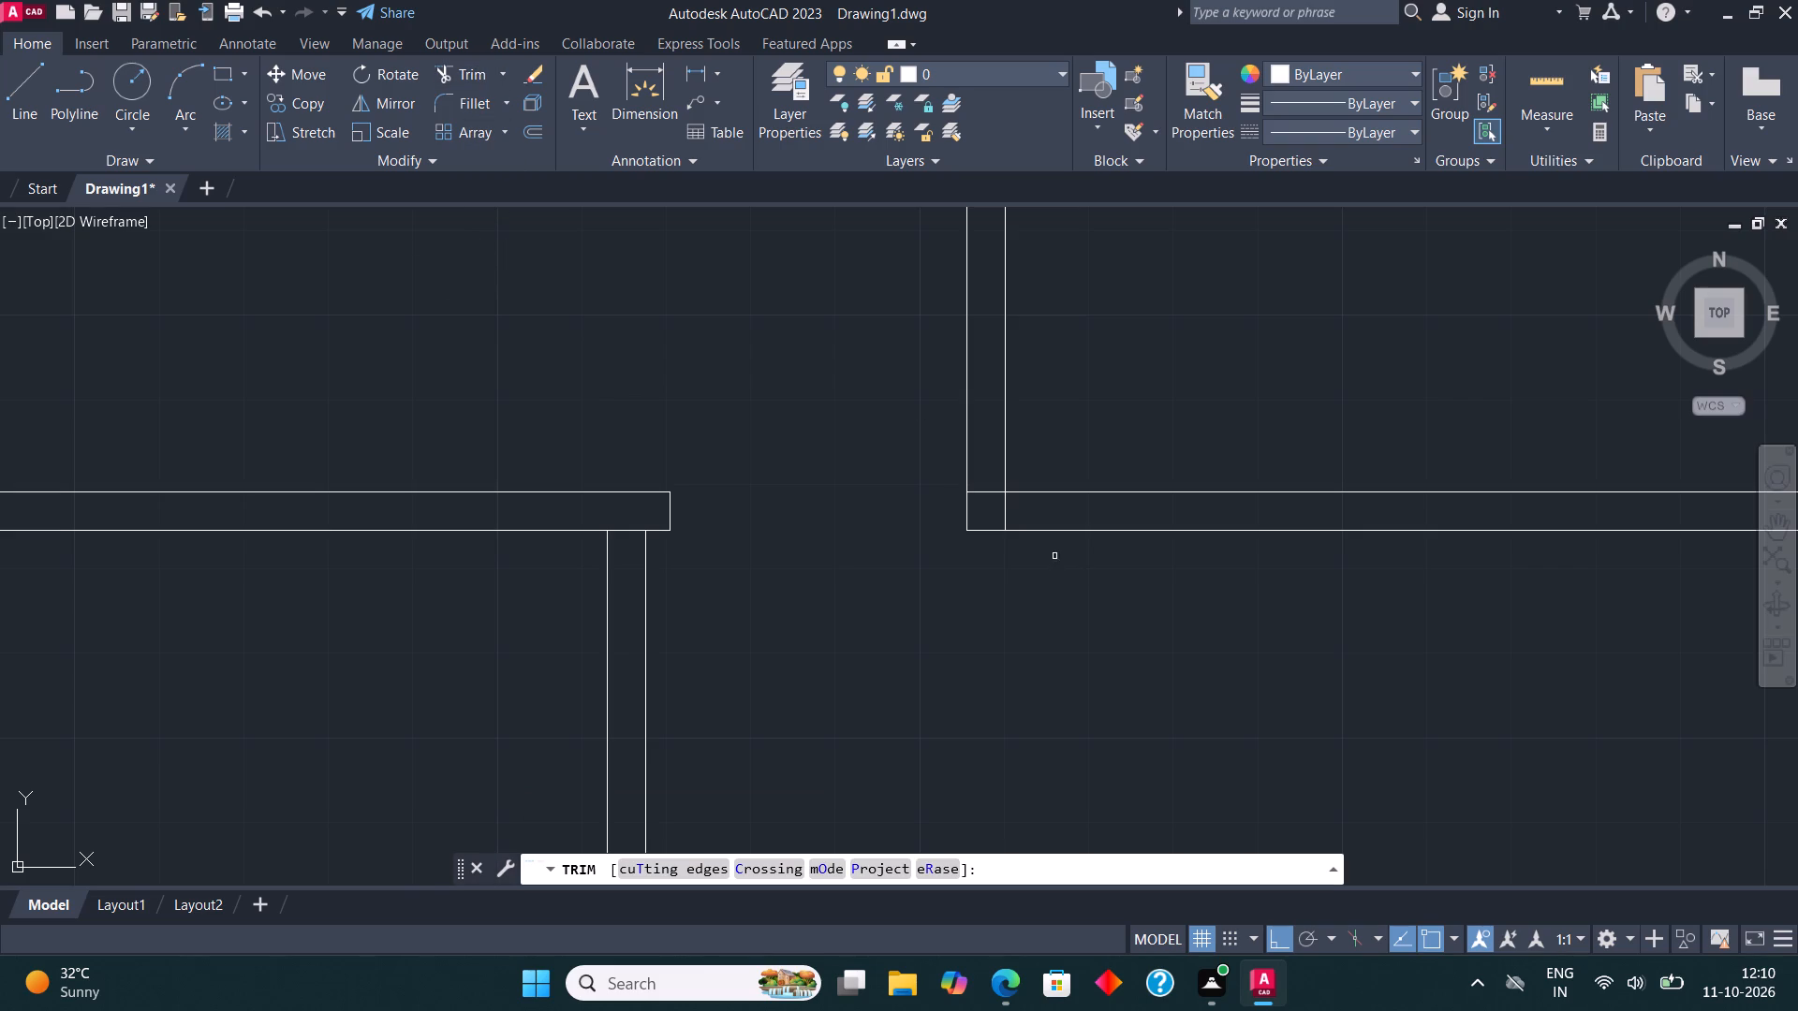
pyautogui.scroll(1, 998, 509)
pyautogui.moveTo(975, 463); pyautogui.dragTo(981, 474)
pyautogui.click(1037, 515)
pyautogui.press('Escape')
# Draw a rectangle spanning the horizontal partition's thickness just left of the lower vertical partition to mark another door opening.
pyautogui.scroll(-3, 1010, 524)
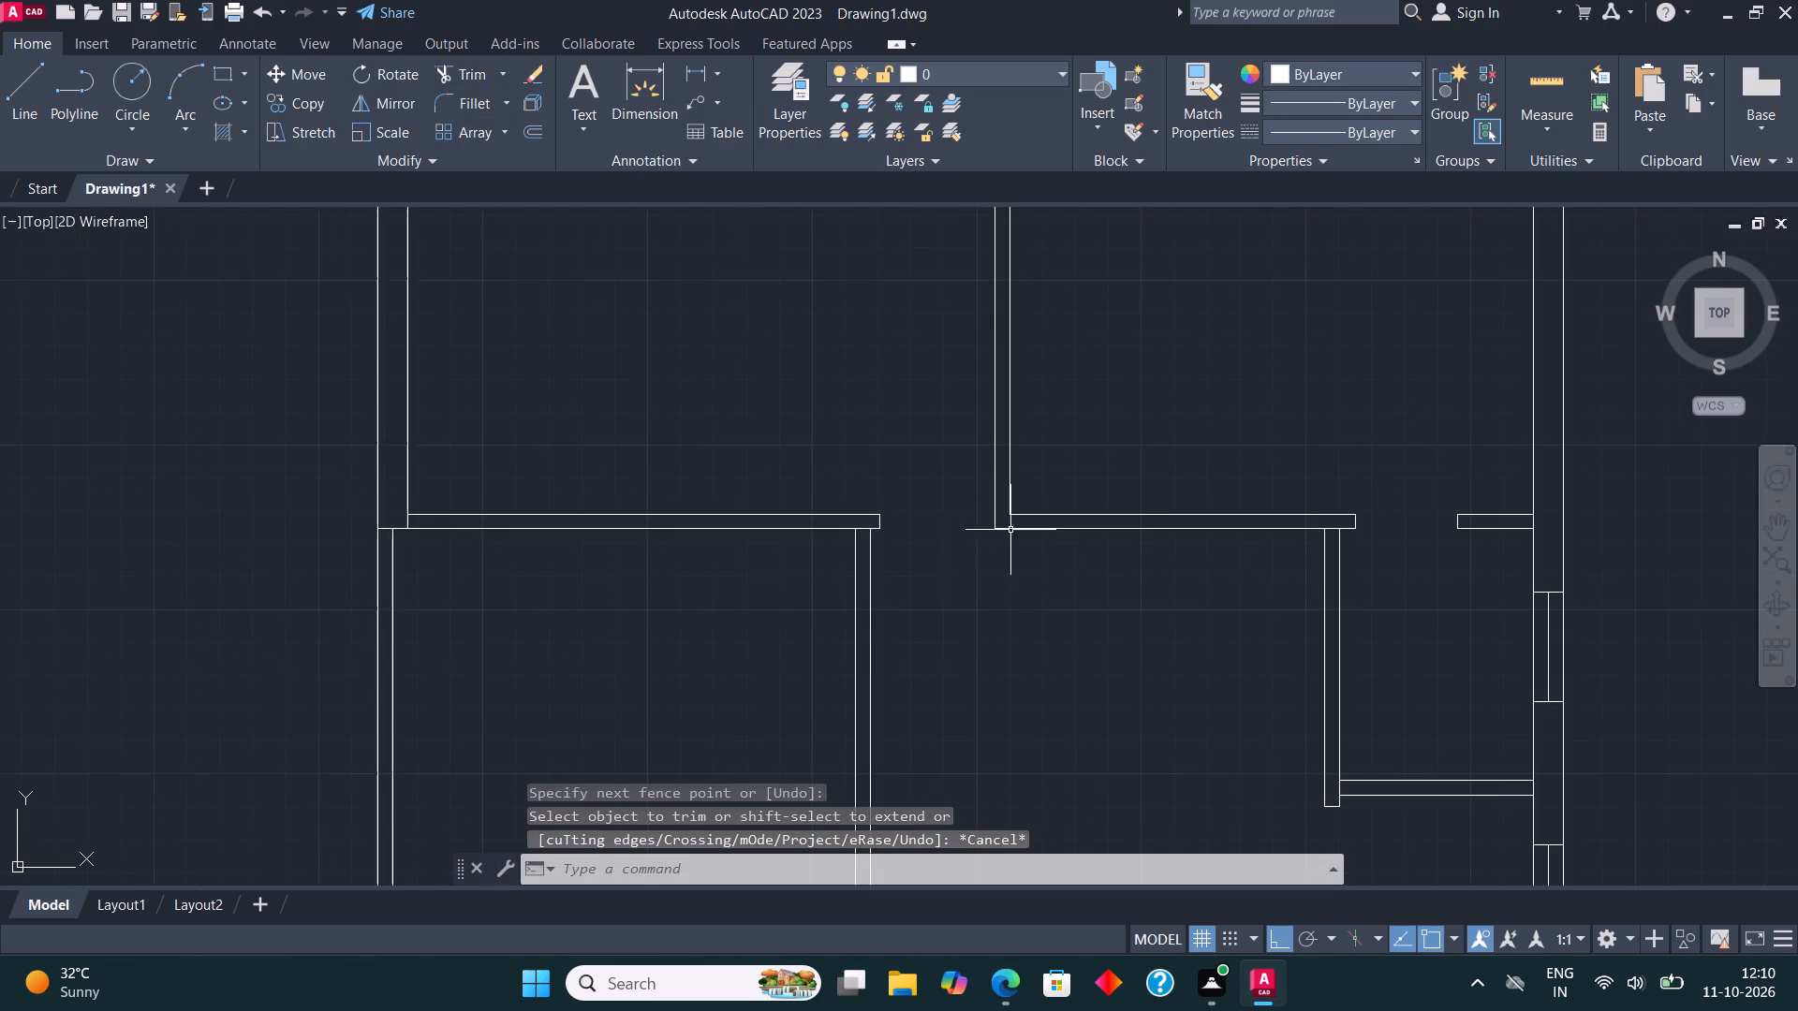
pyautogui.moveTo(876, 549); pyautogui.dragTo(888, 486, button='middle')
pyautogui.scroll(-1, 887, 494)
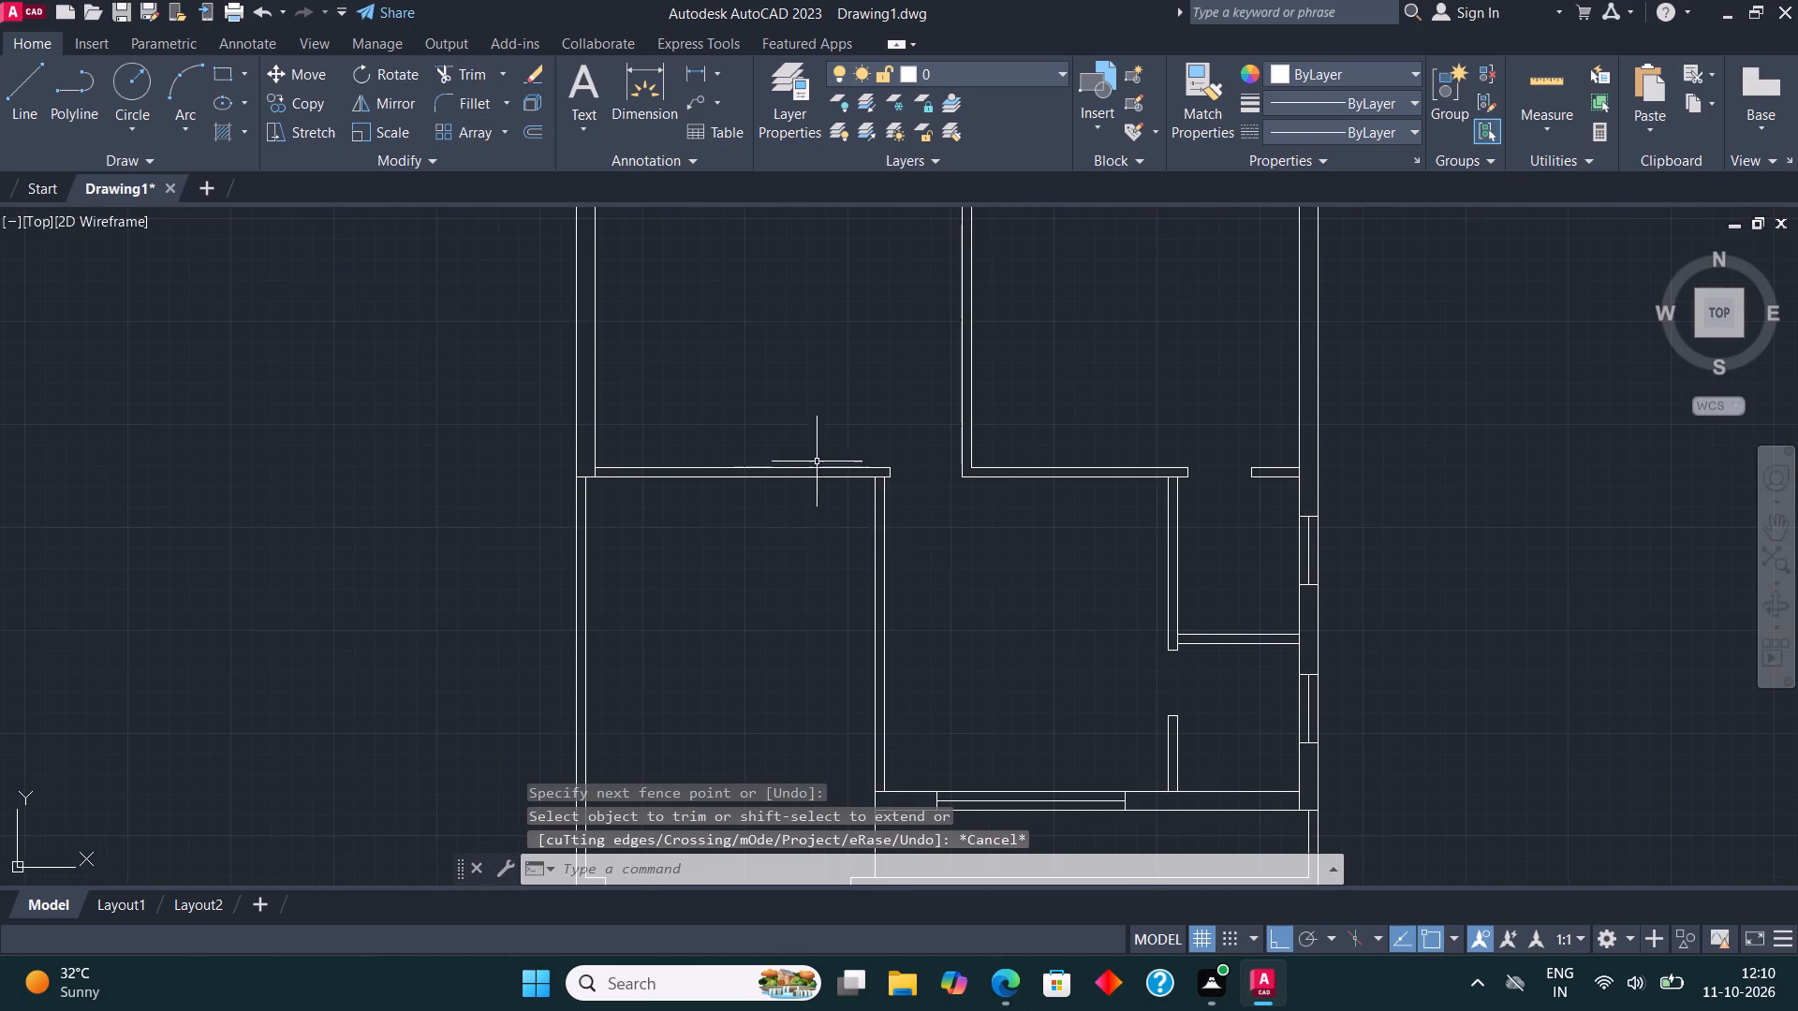
pyautogui.moveTo(781, 444); pyautogui.dragTo(825, 476, button='middle')
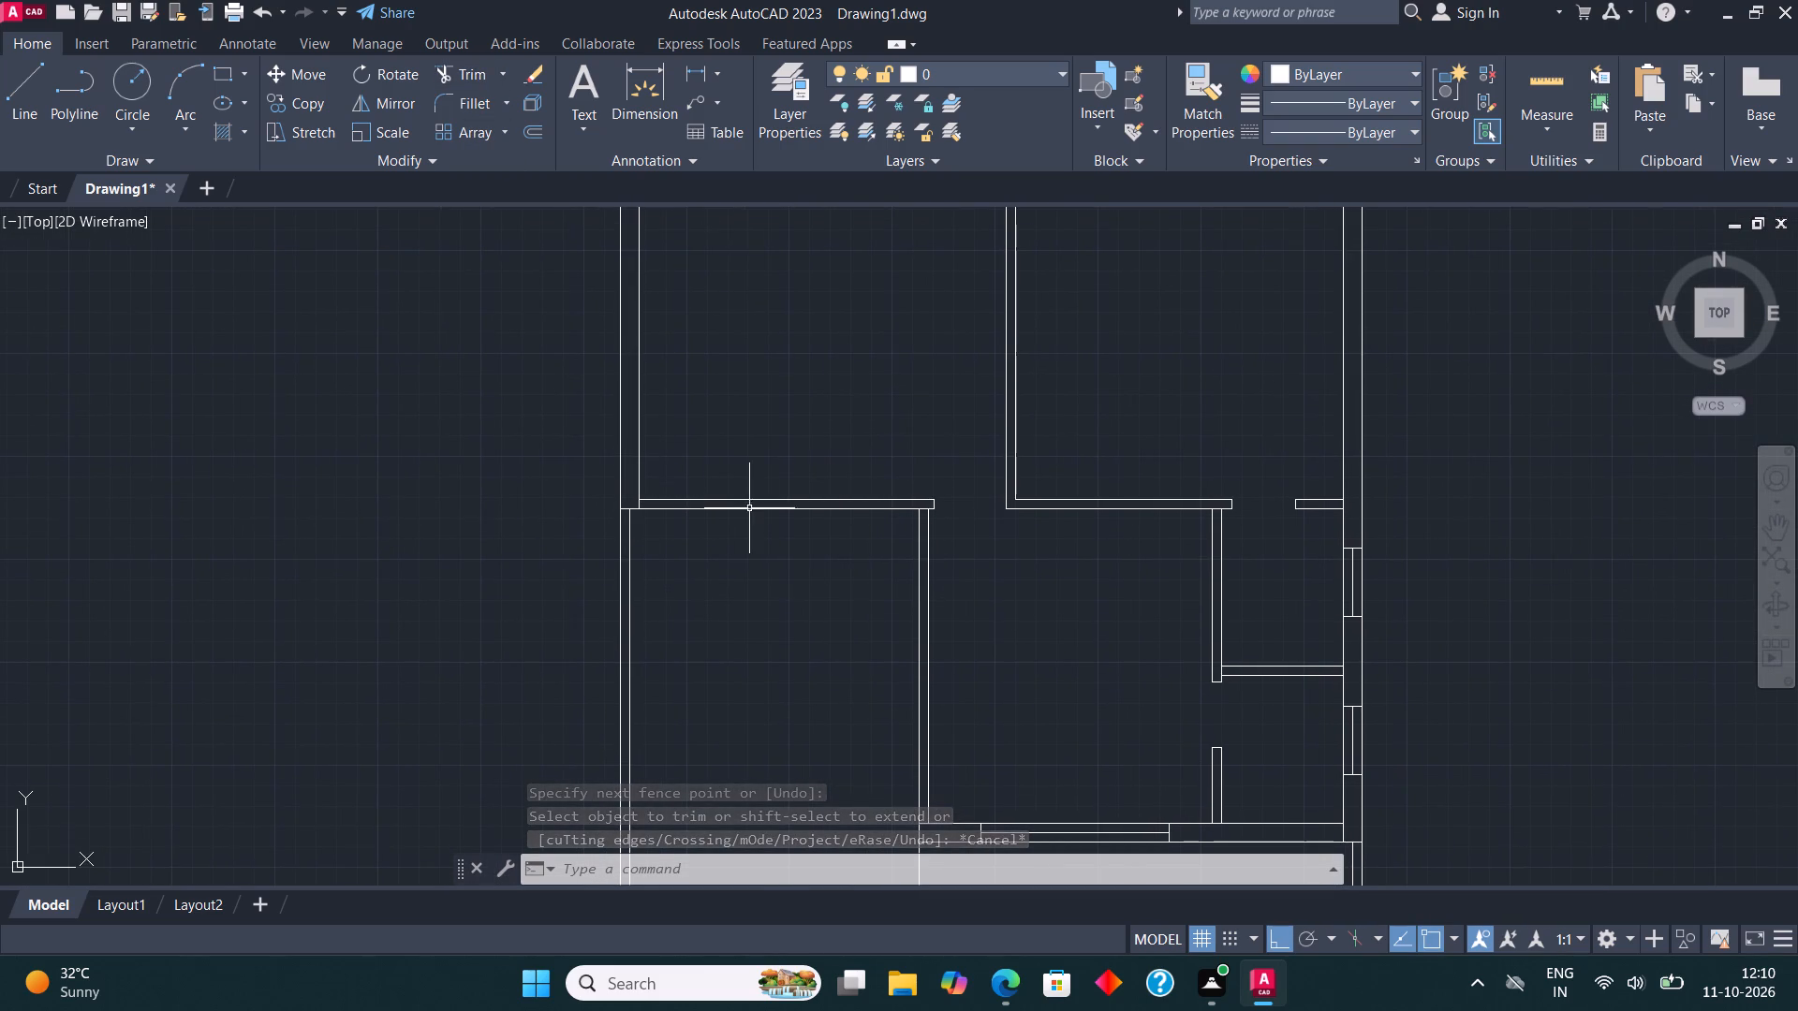
pyautogui.moveTo(811, 502); pyautogui.dragTo(837, 510, button='middle')
pyautogui.scroll(2, 837, 510)
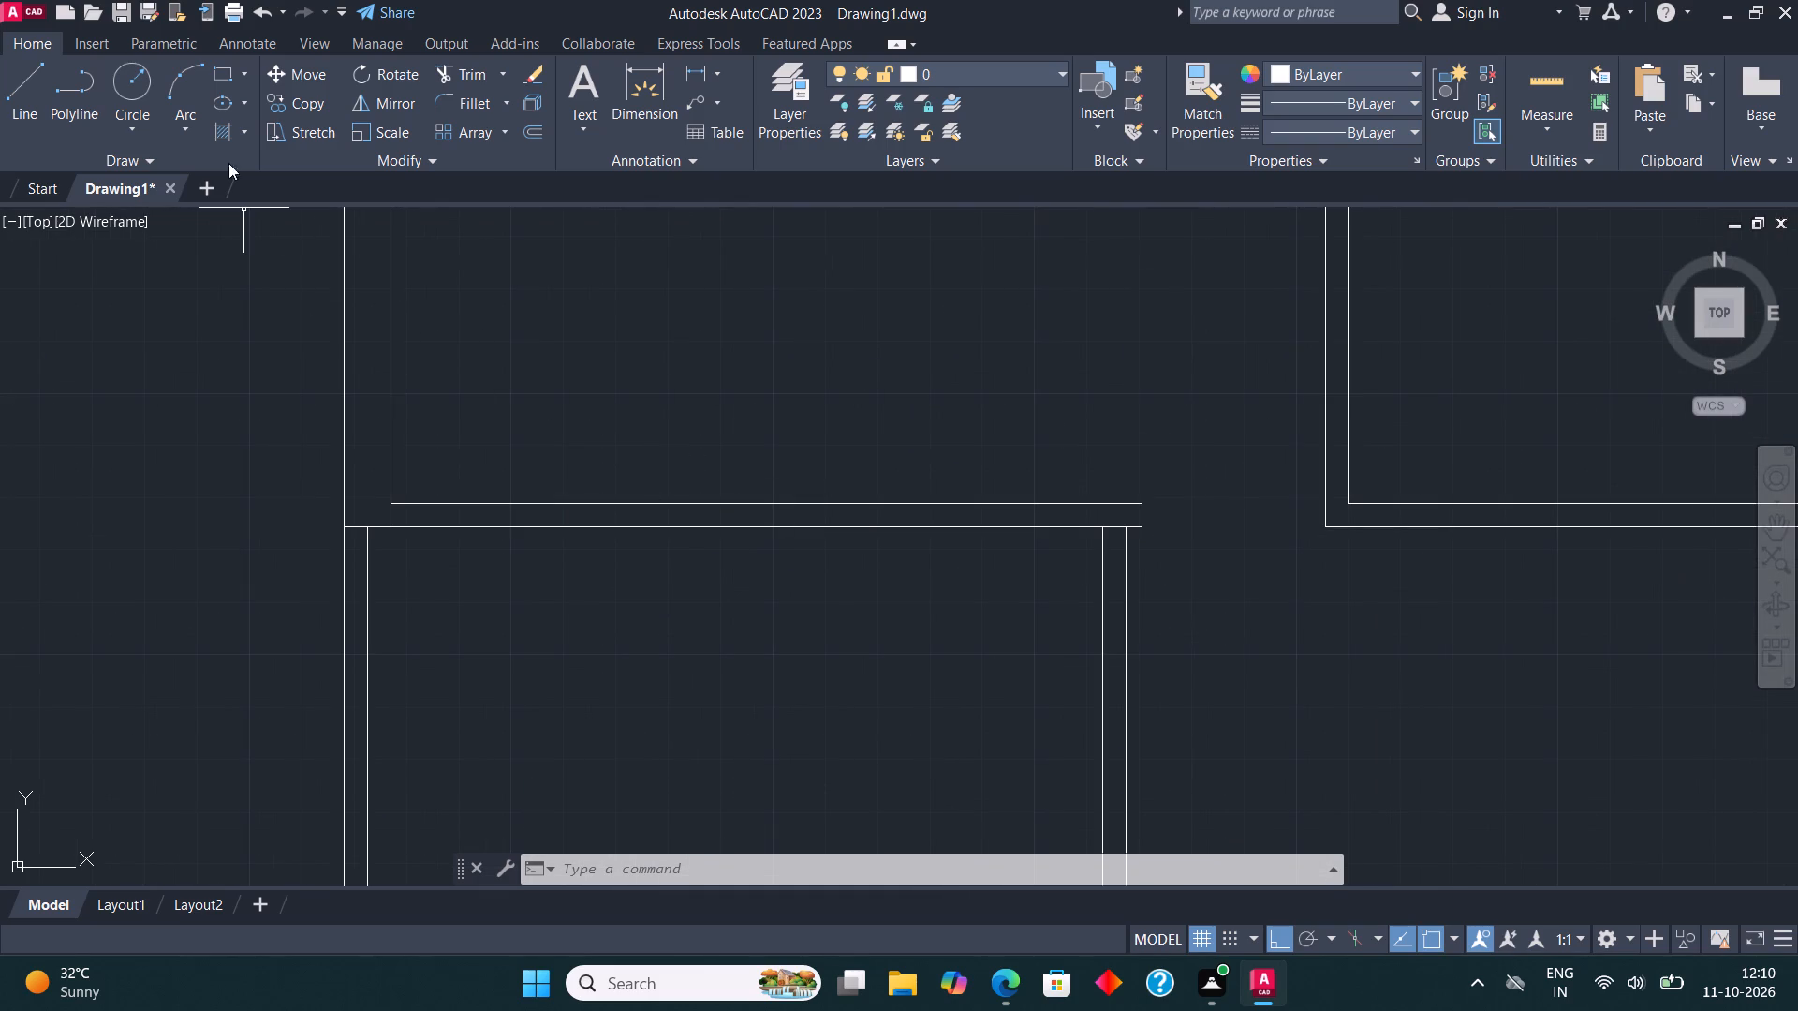
pyautogui.click(218, 70)
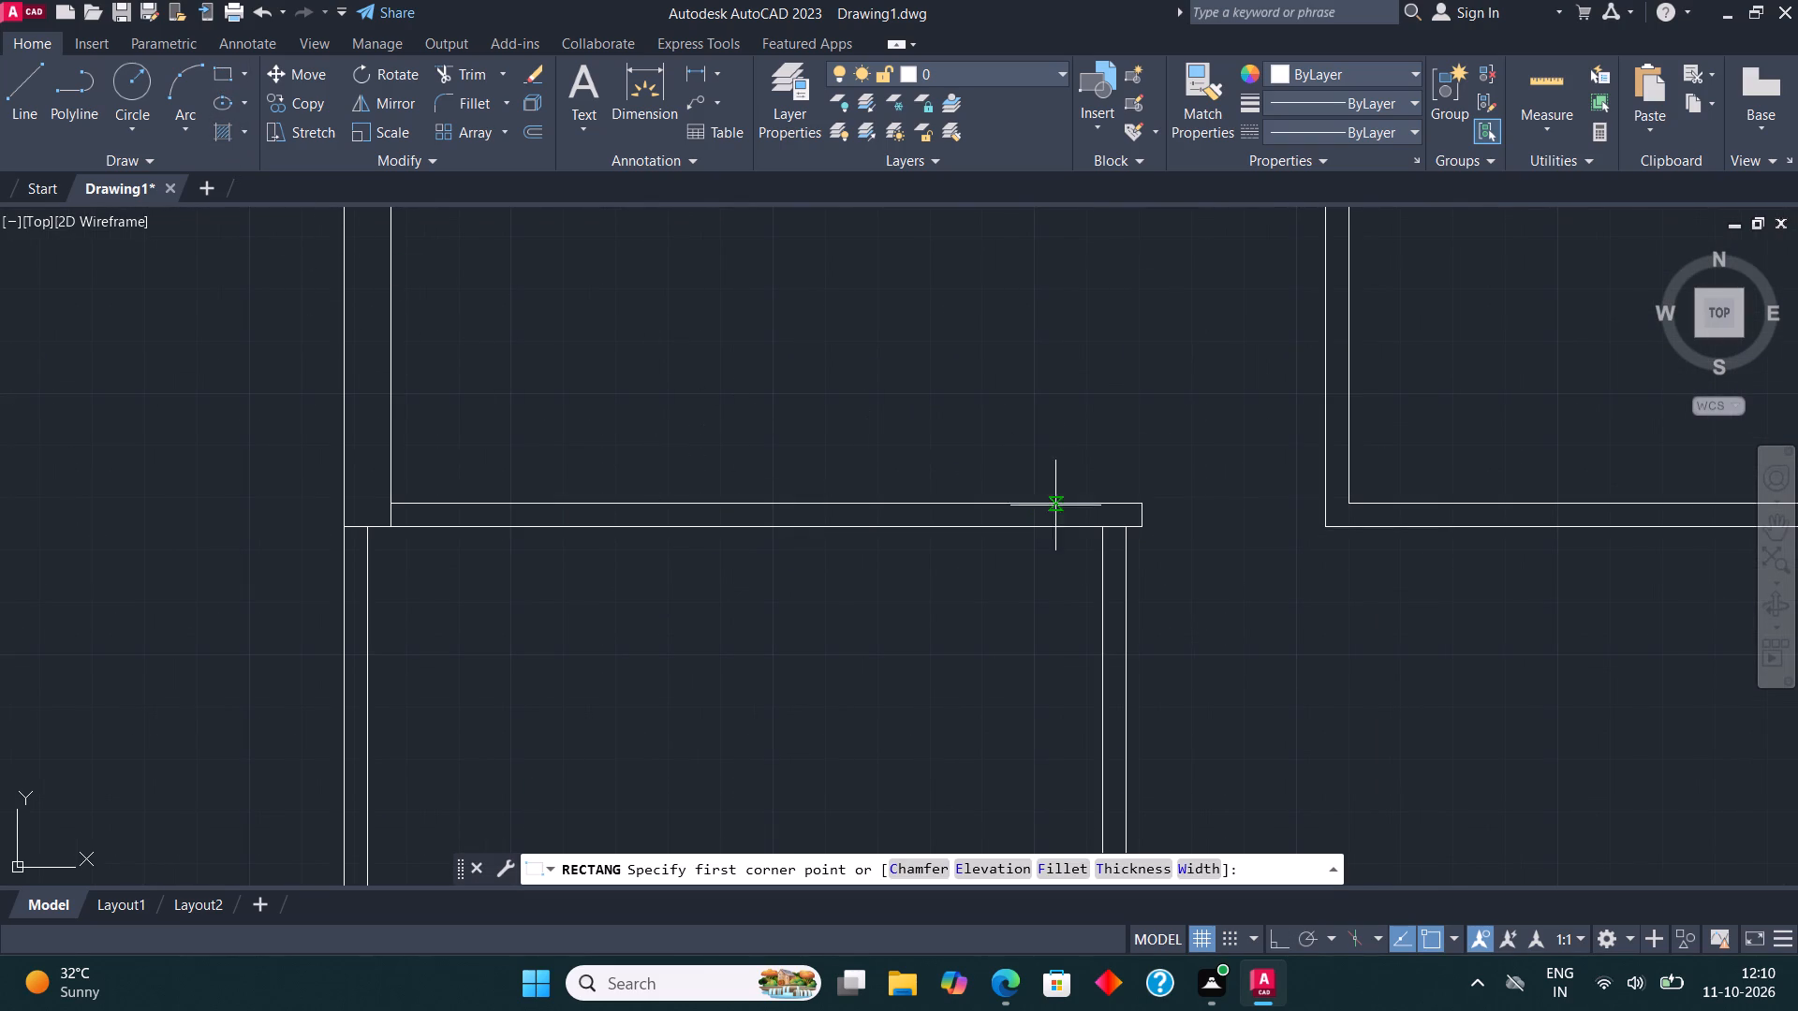
pyautogui.scroll(1, 1068, 512)
pyautogui.click(1087, 498)
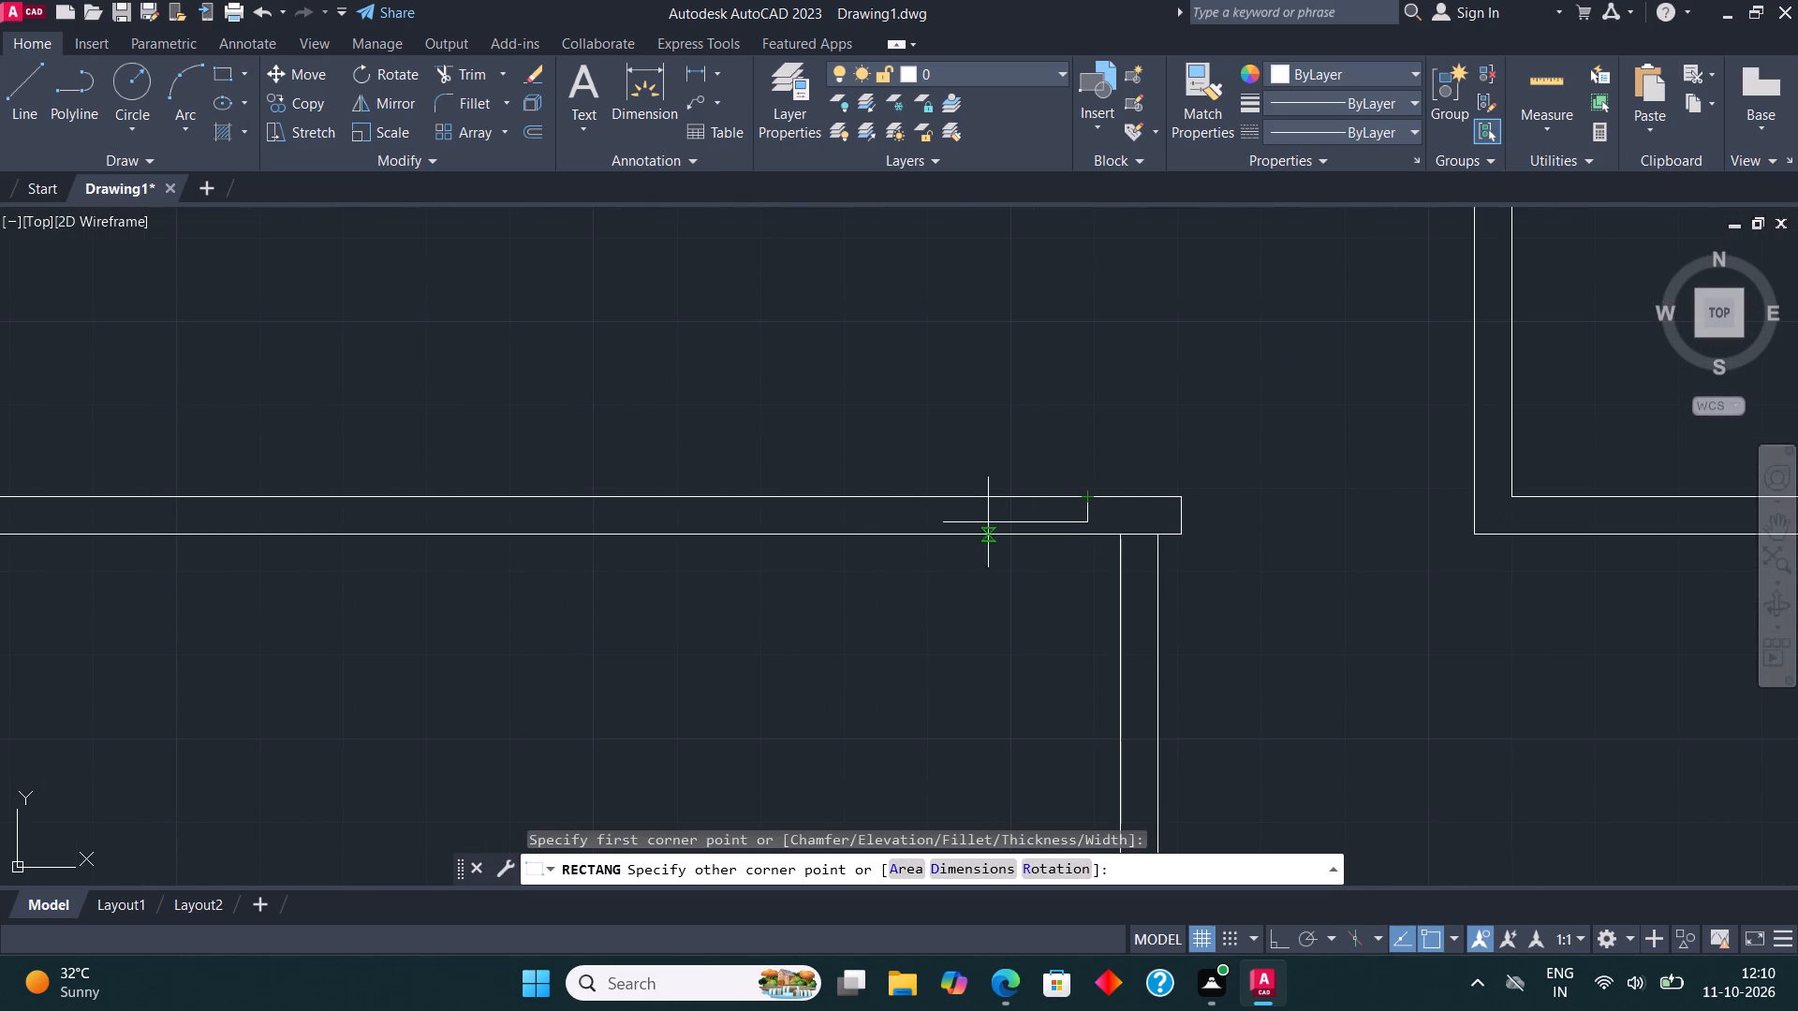
pyautogui.click(594, 536)
pyautogui.press('Escape')
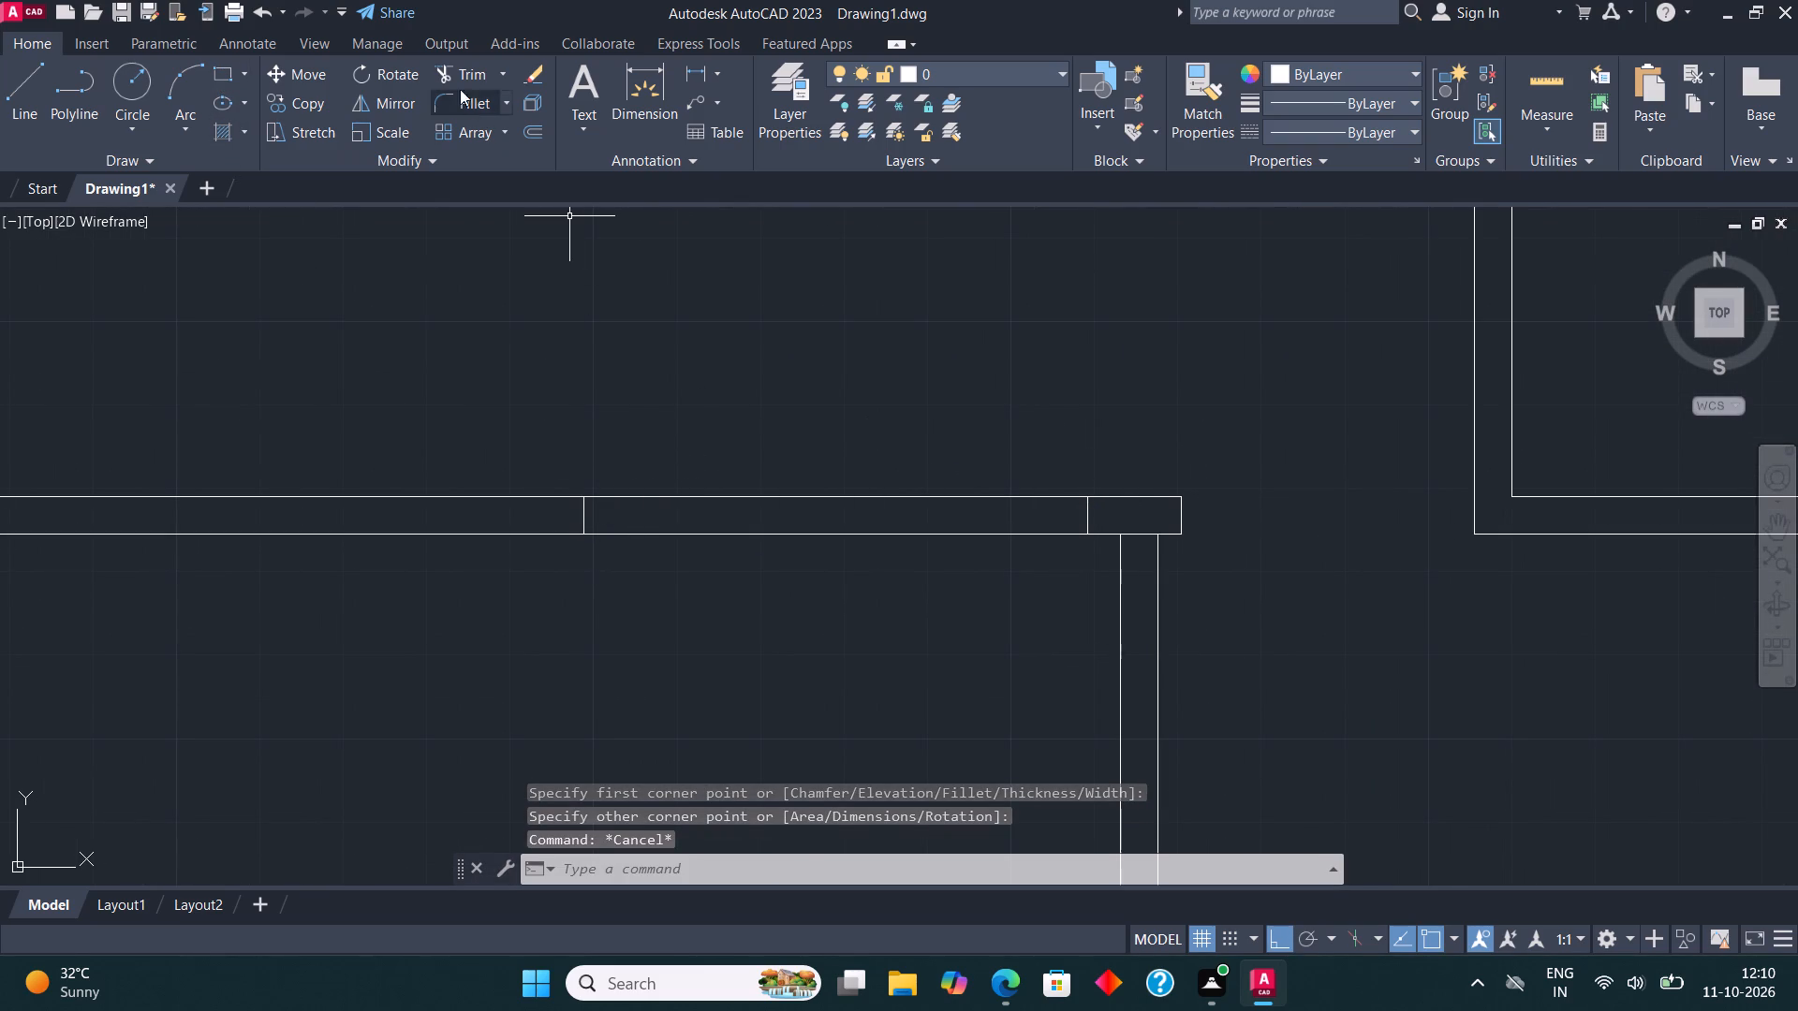
# Trim both horizontal partition lines within the rectangle to open the doorway to the lower-left room.
pyautogui.click(468, 71)
pyautogui.click(732, 440)
pyautogui.click(717, 608)
pyautogui.press('Escape')
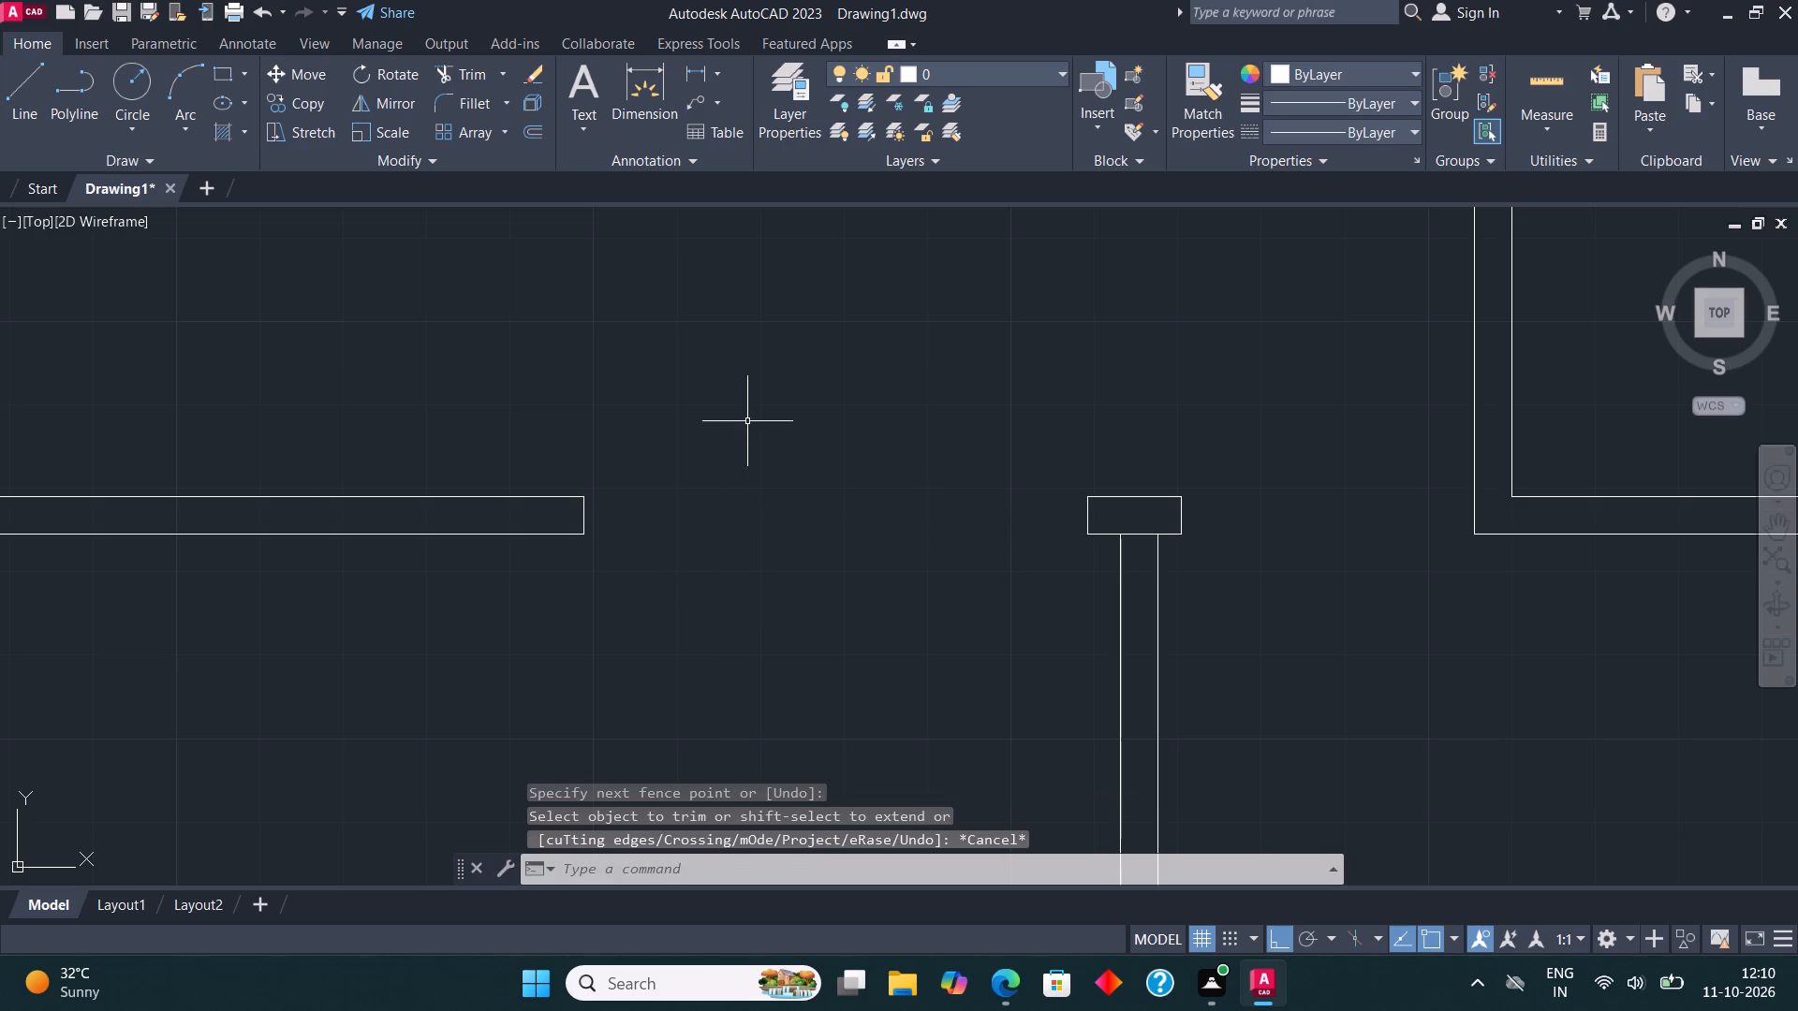
# Draw a window in the horizontal partition left of the doorway: a rectangle across its thickness with a centre line between its short sides.
pyautogui.scroll(-3, 747, 420)
pyautogui.moveTo(754, 423); pyautogui.dragTo(792, 446, button='middle')
pyautogui.scroll(2, 583, 501)
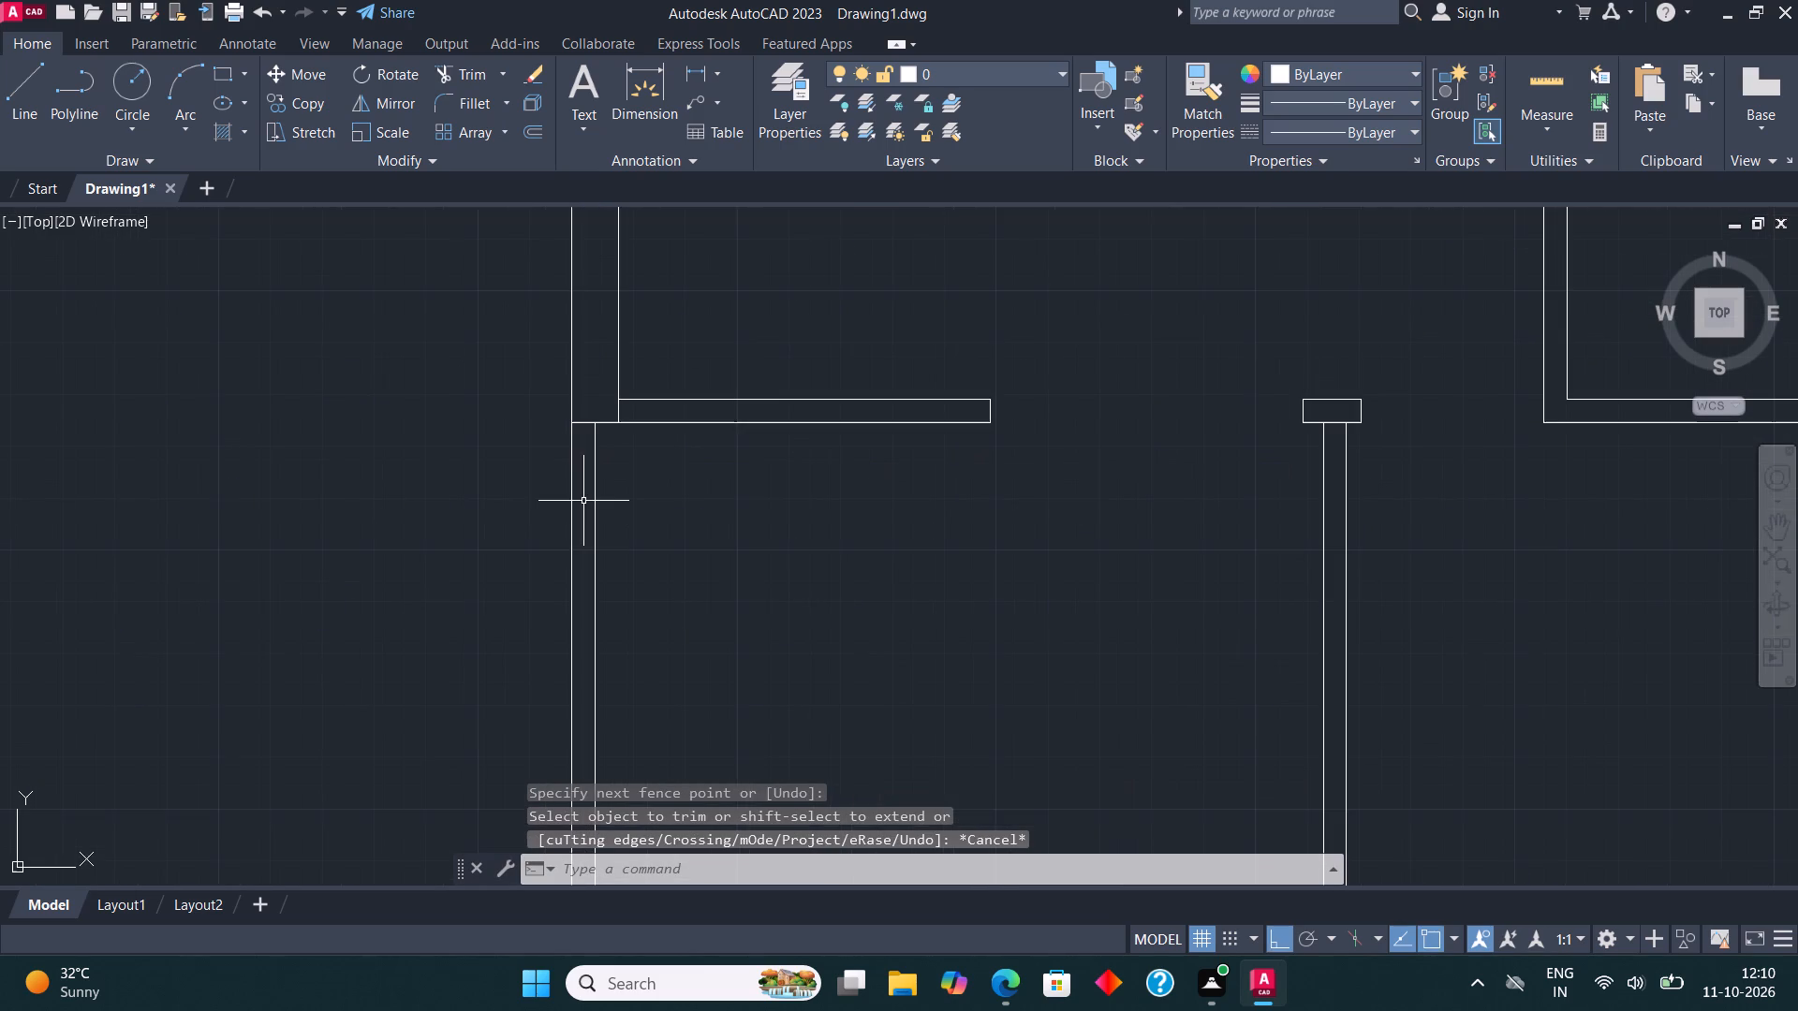
pyautogui.press('Escape')
pyautogui.click(222, 72)
pyautogui.scroll(1, 765, 356)
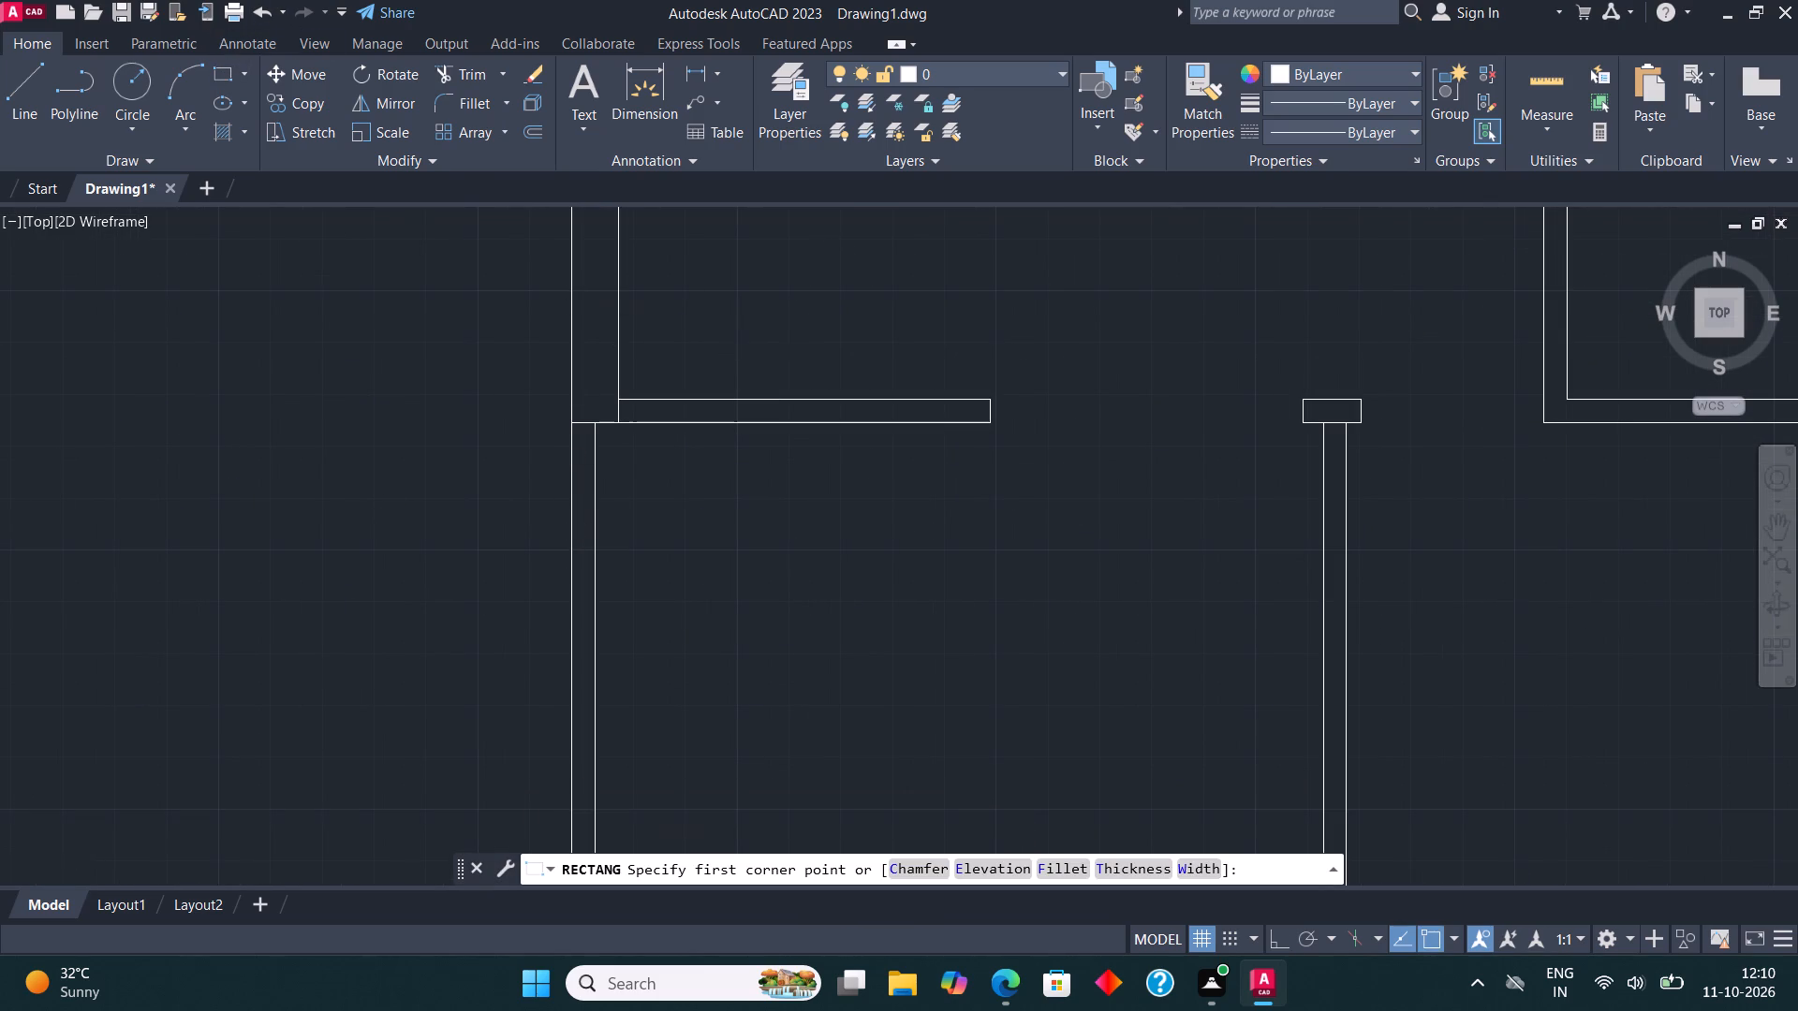
pyautogui.scroll(1, 841, 373)
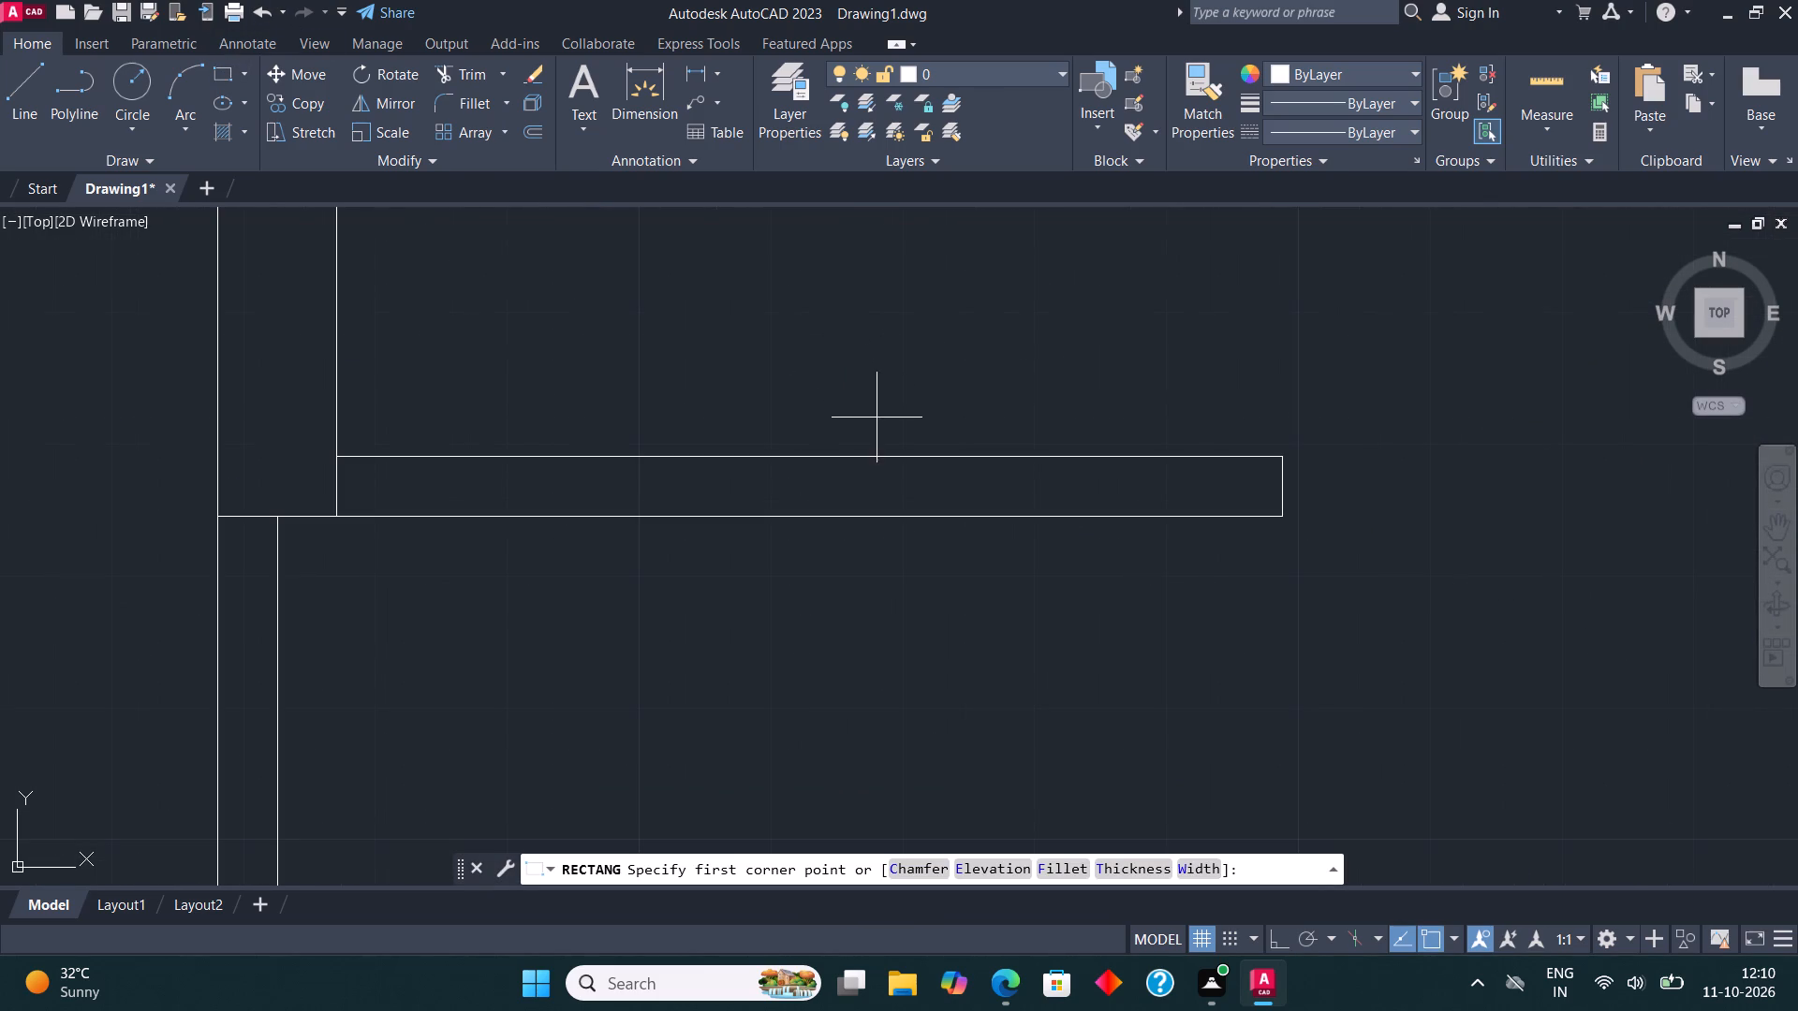
pyautogui.click(1168, 466)
pyautogui.click(506, 519)
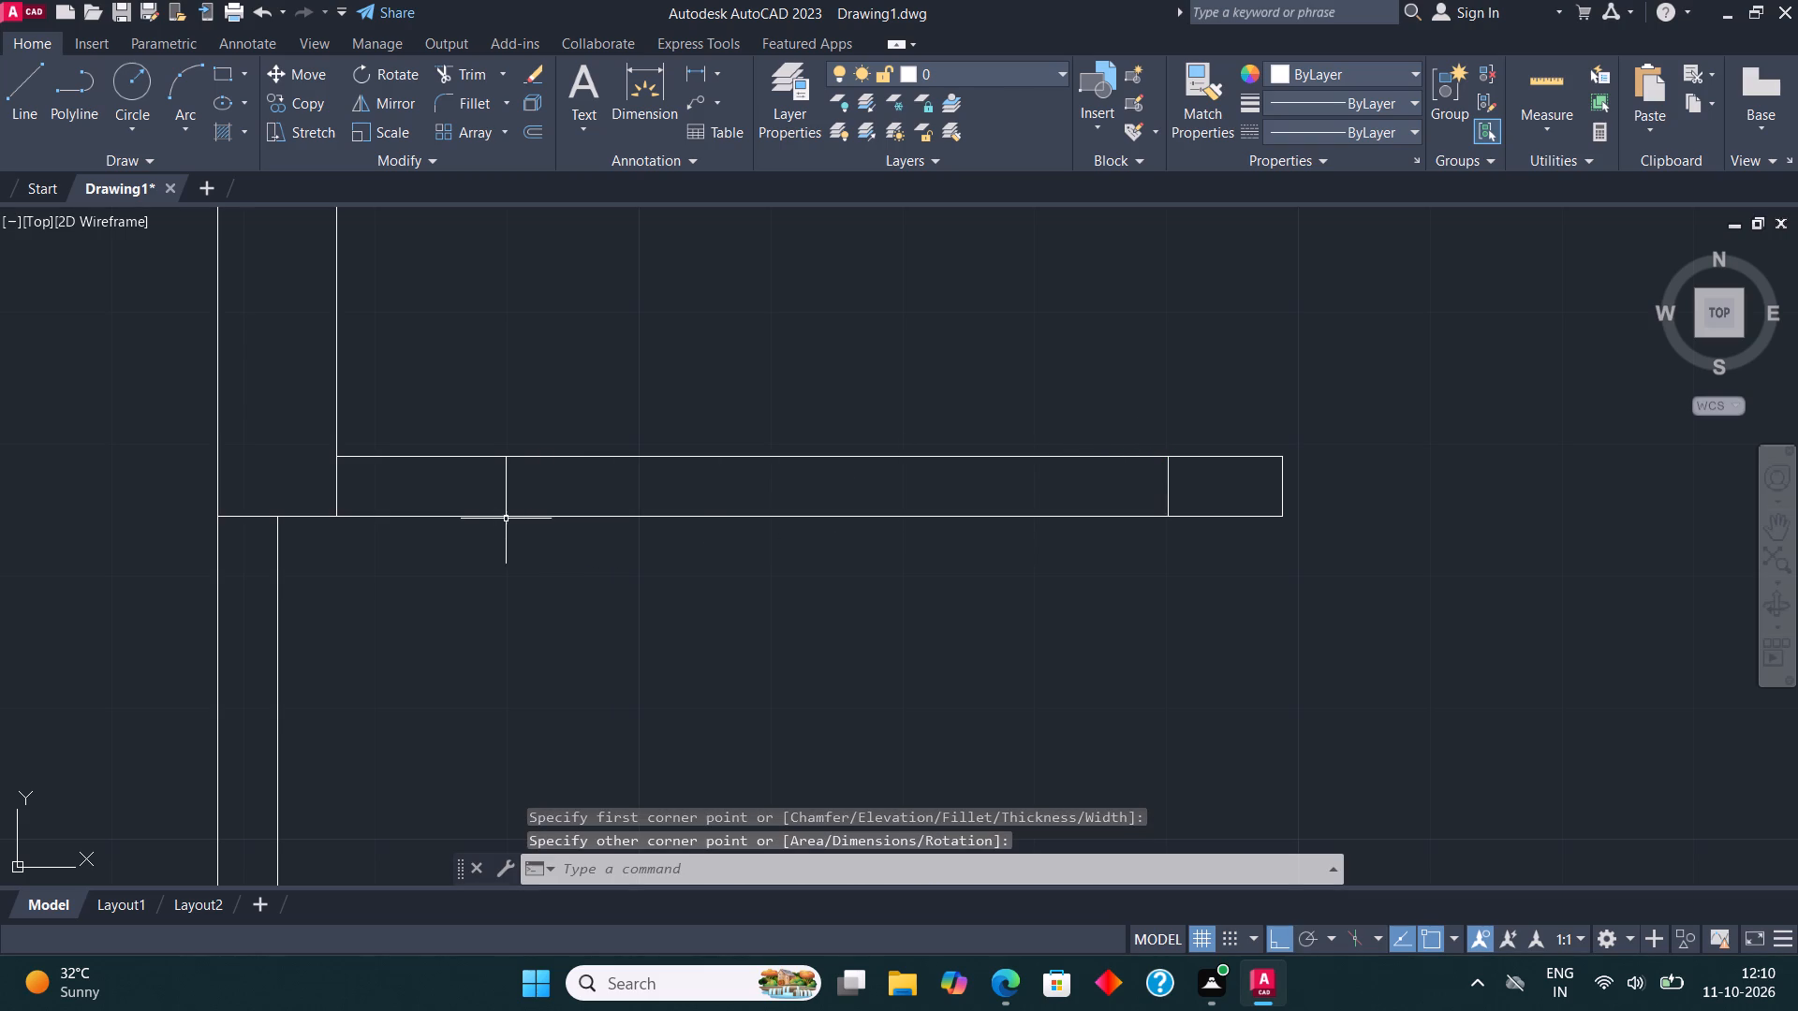
pyautogui.click(25, 75)
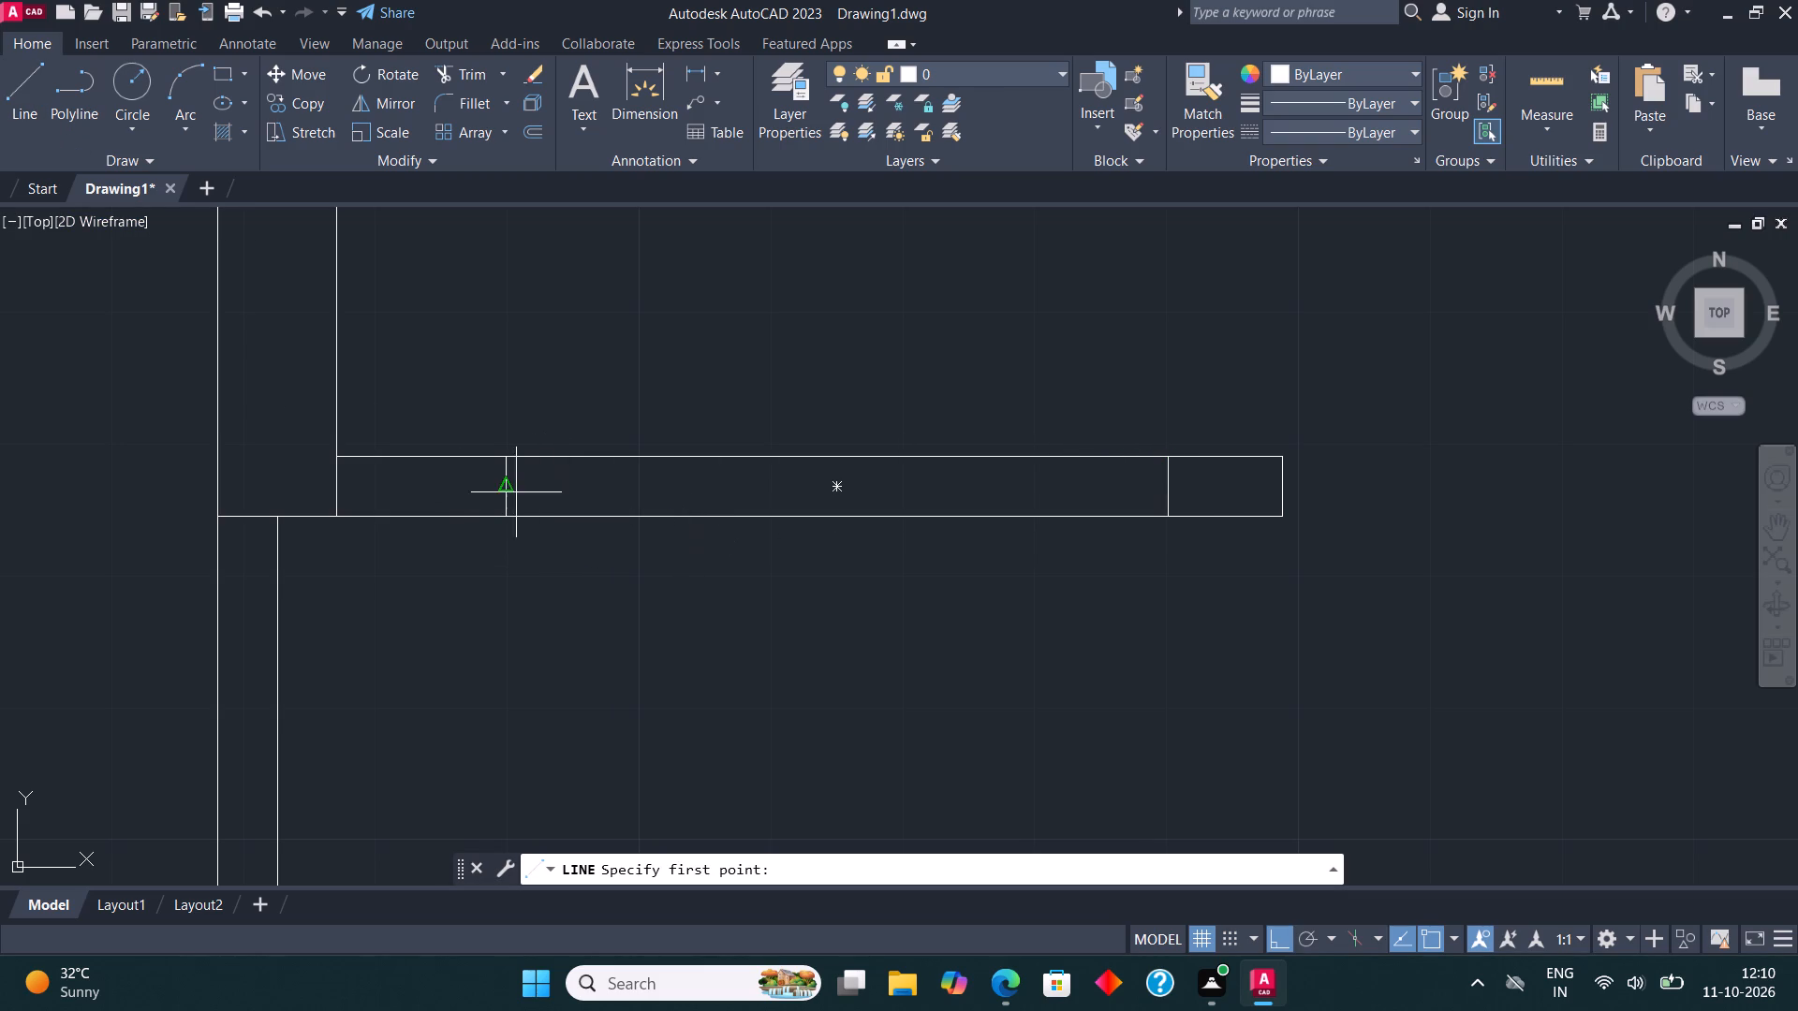
pyautogui.click(505, 492)
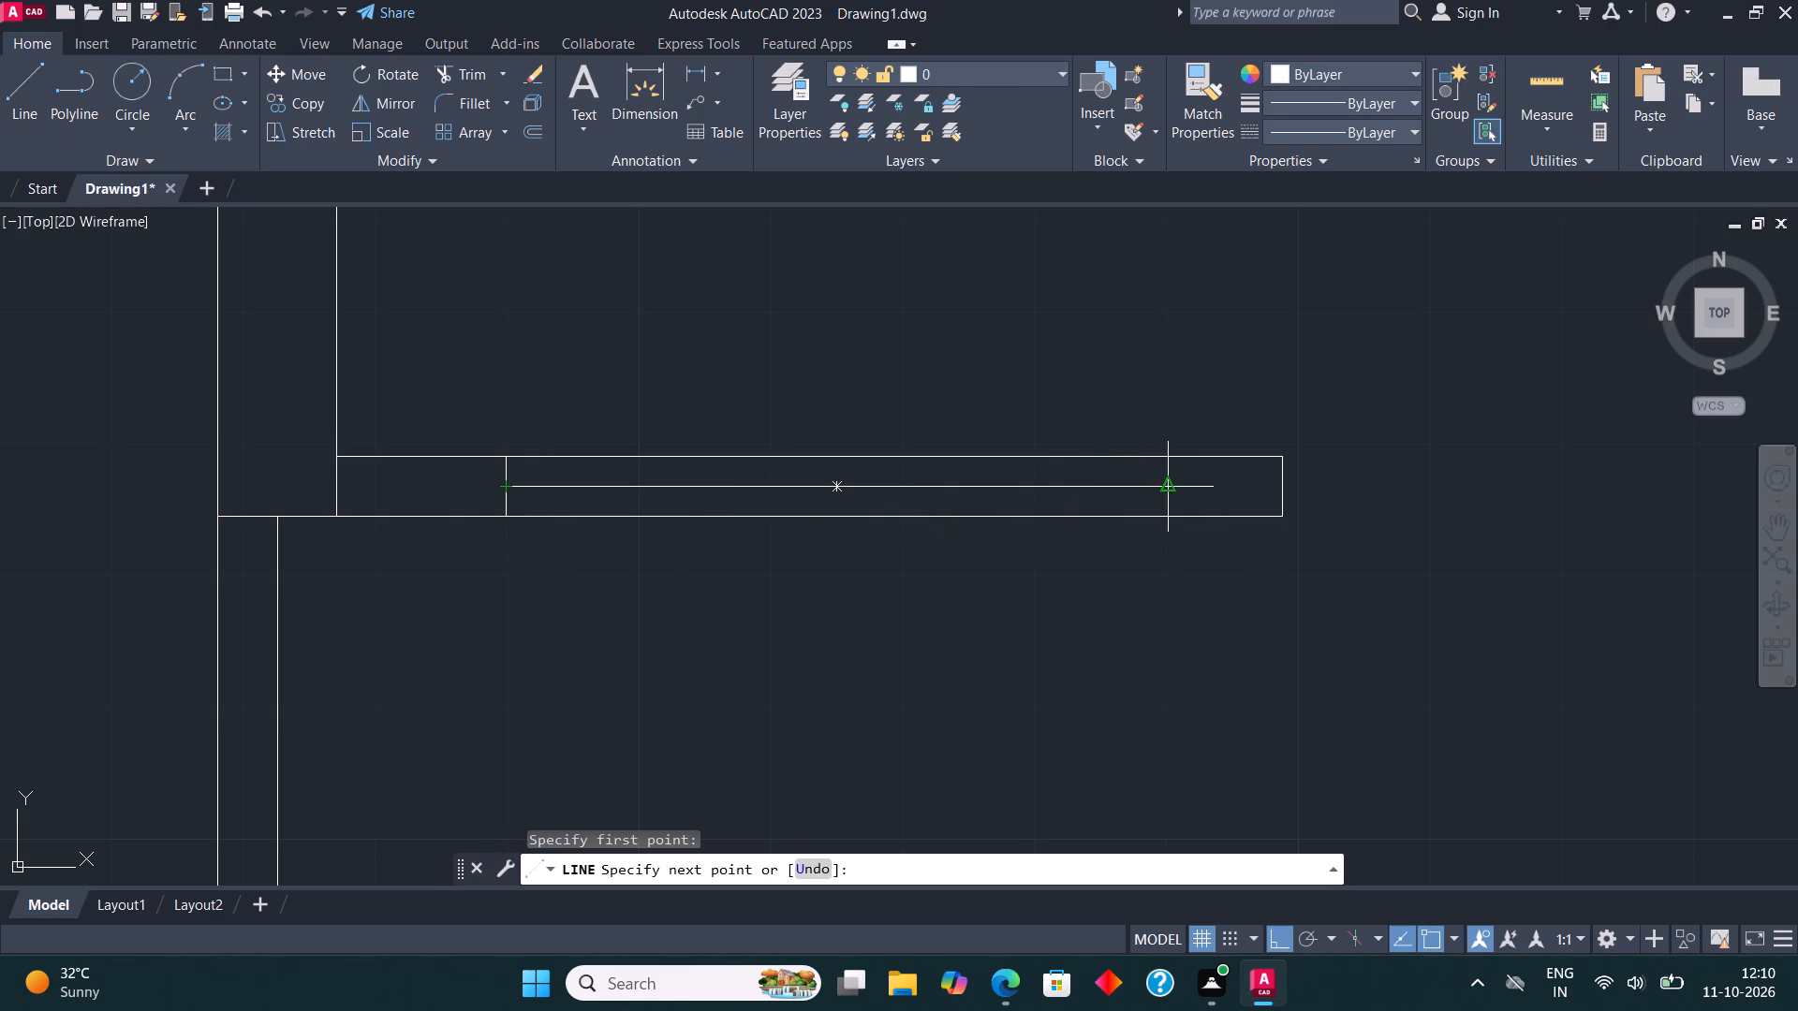
pyautogui.click(1164, 491)
pyautogui.press('Escape')
# Draw a window in the left outer wall of the room above that partition, as a wall-thickness rectangle with a vertical centre line.
pyautogui.scroll(-4, 938, 606)
pyautogui.moveTo(1043, 515); pyautogui.dragTo(1030, 526, button='middle')
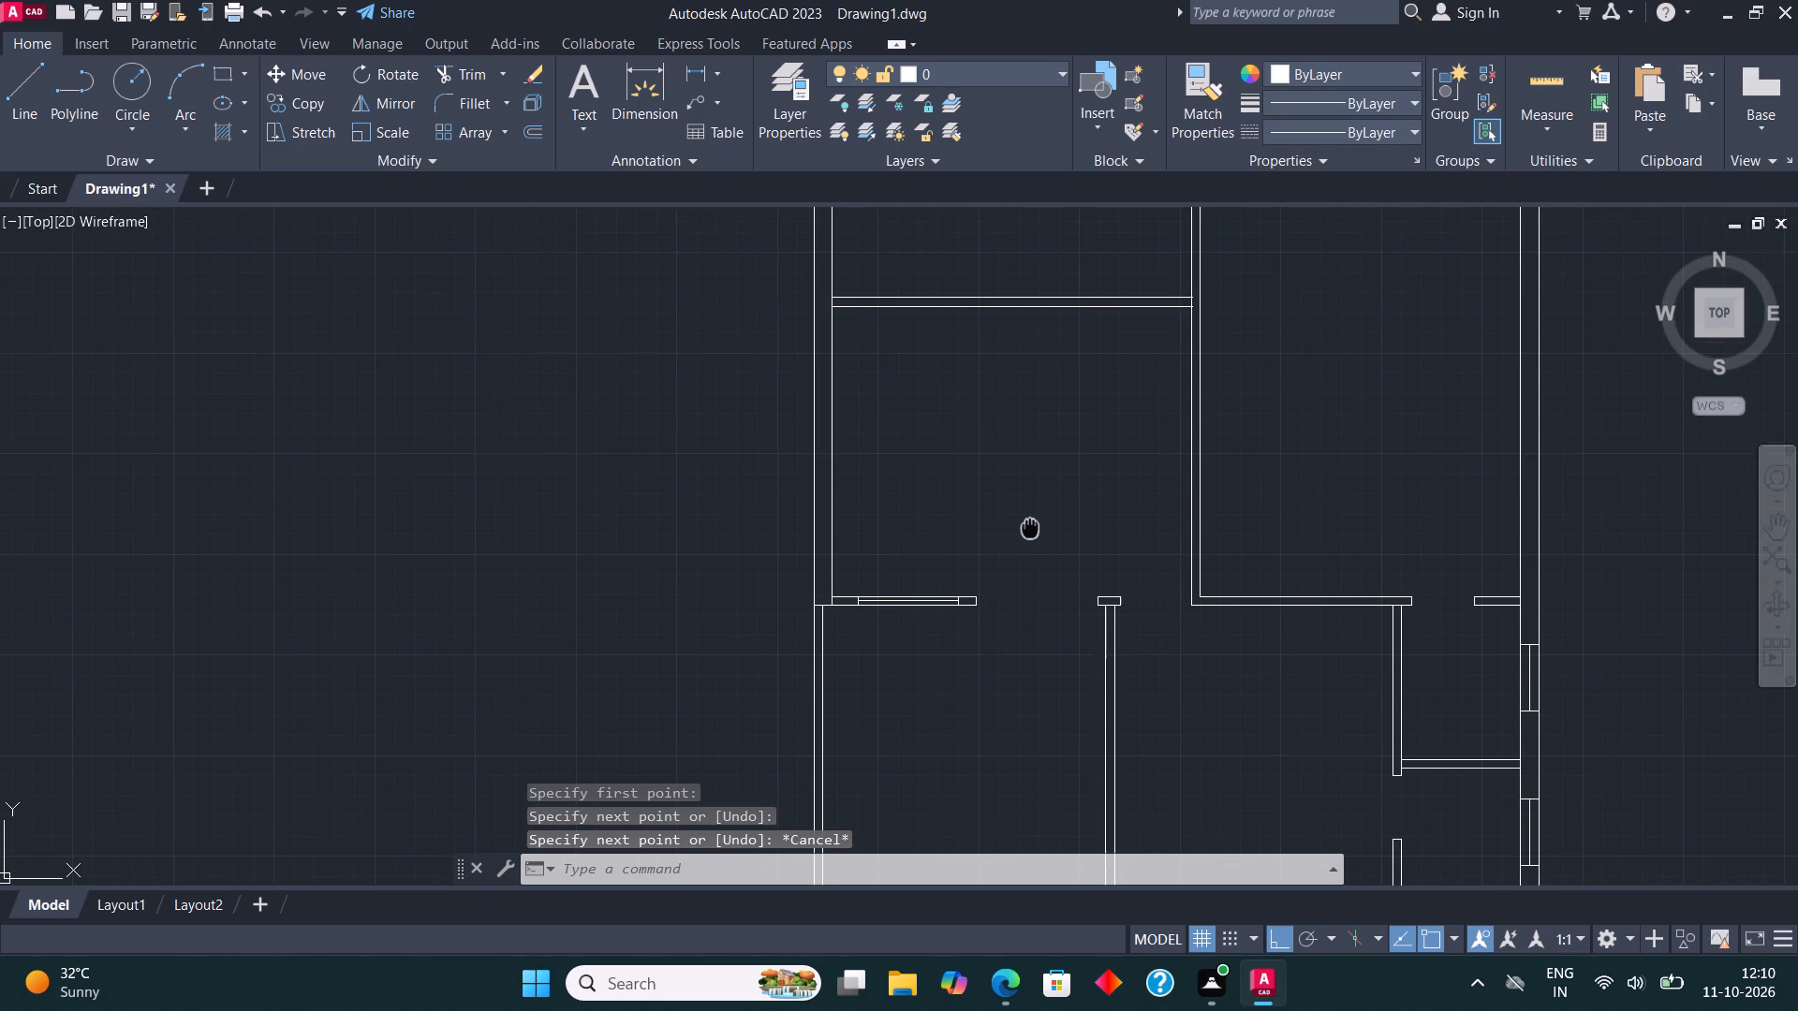
pyautogui.moveTo(1030, 526); pyautogui.dragTo(1030, 539, button='middle')
pyautogui.moveTo(827, 385); pyautogui.dragTo(790, 428, button='middle')
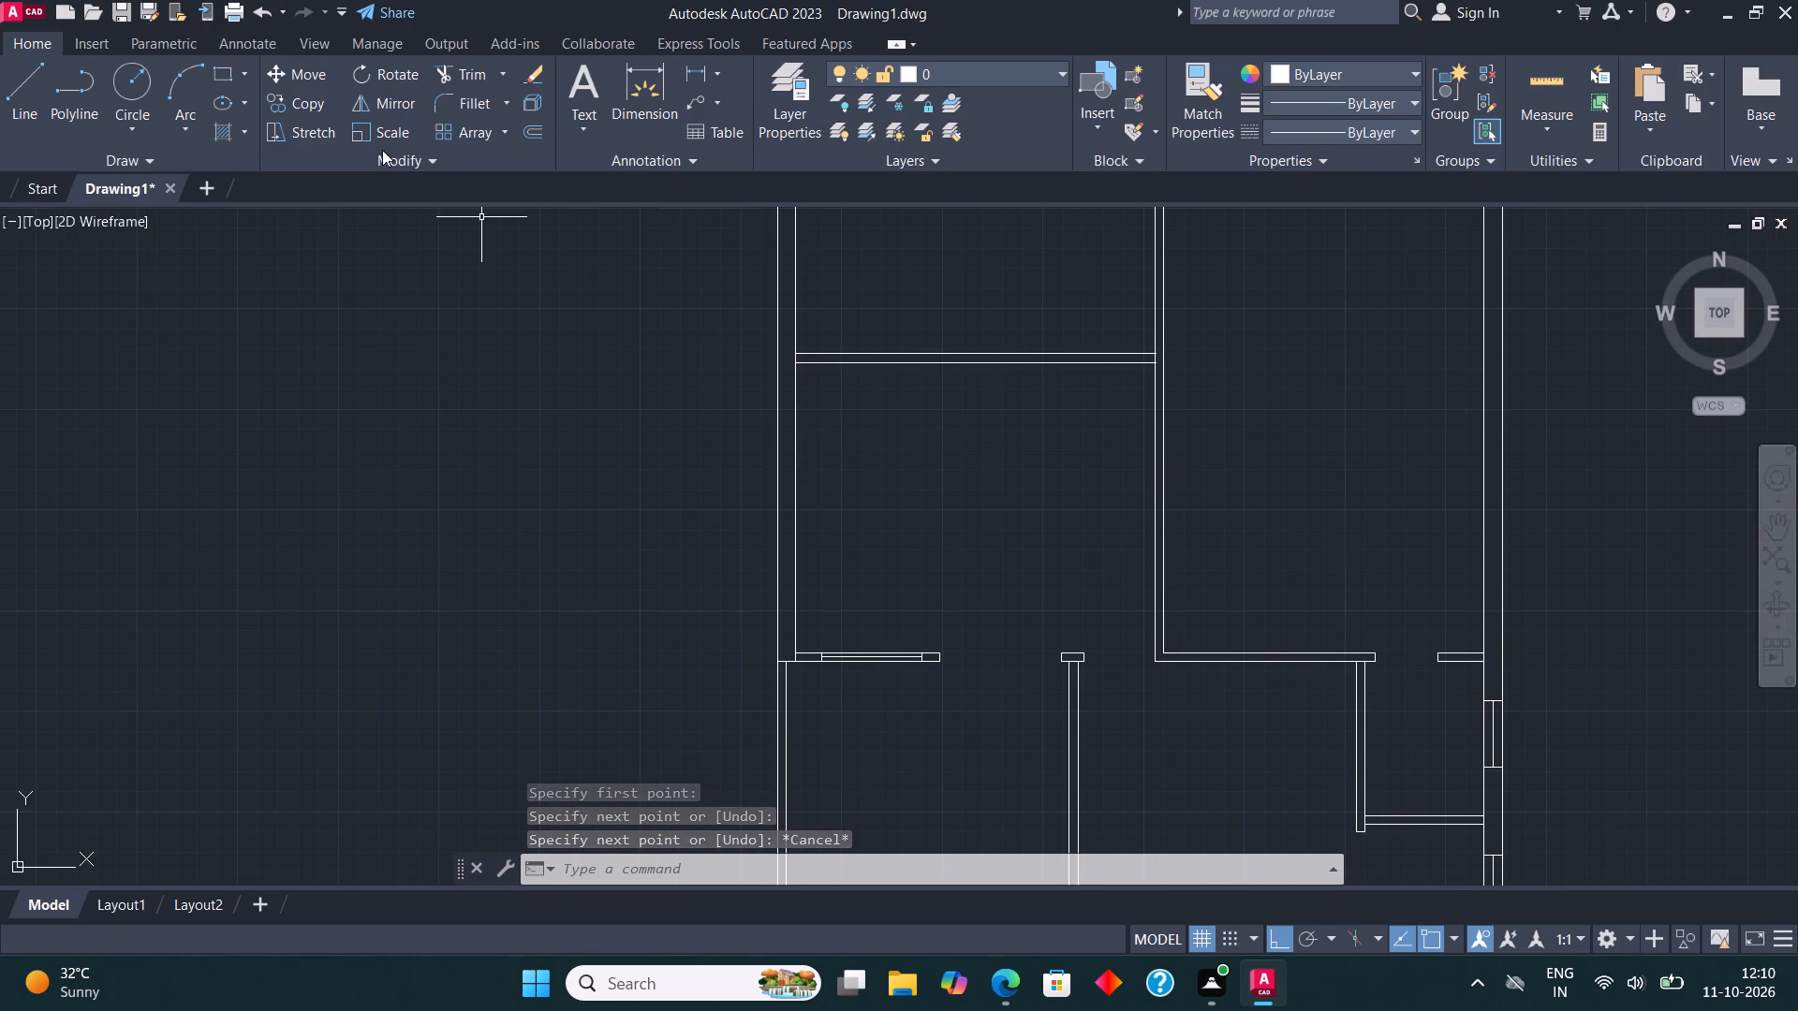
pyautogui.click(213, 70)
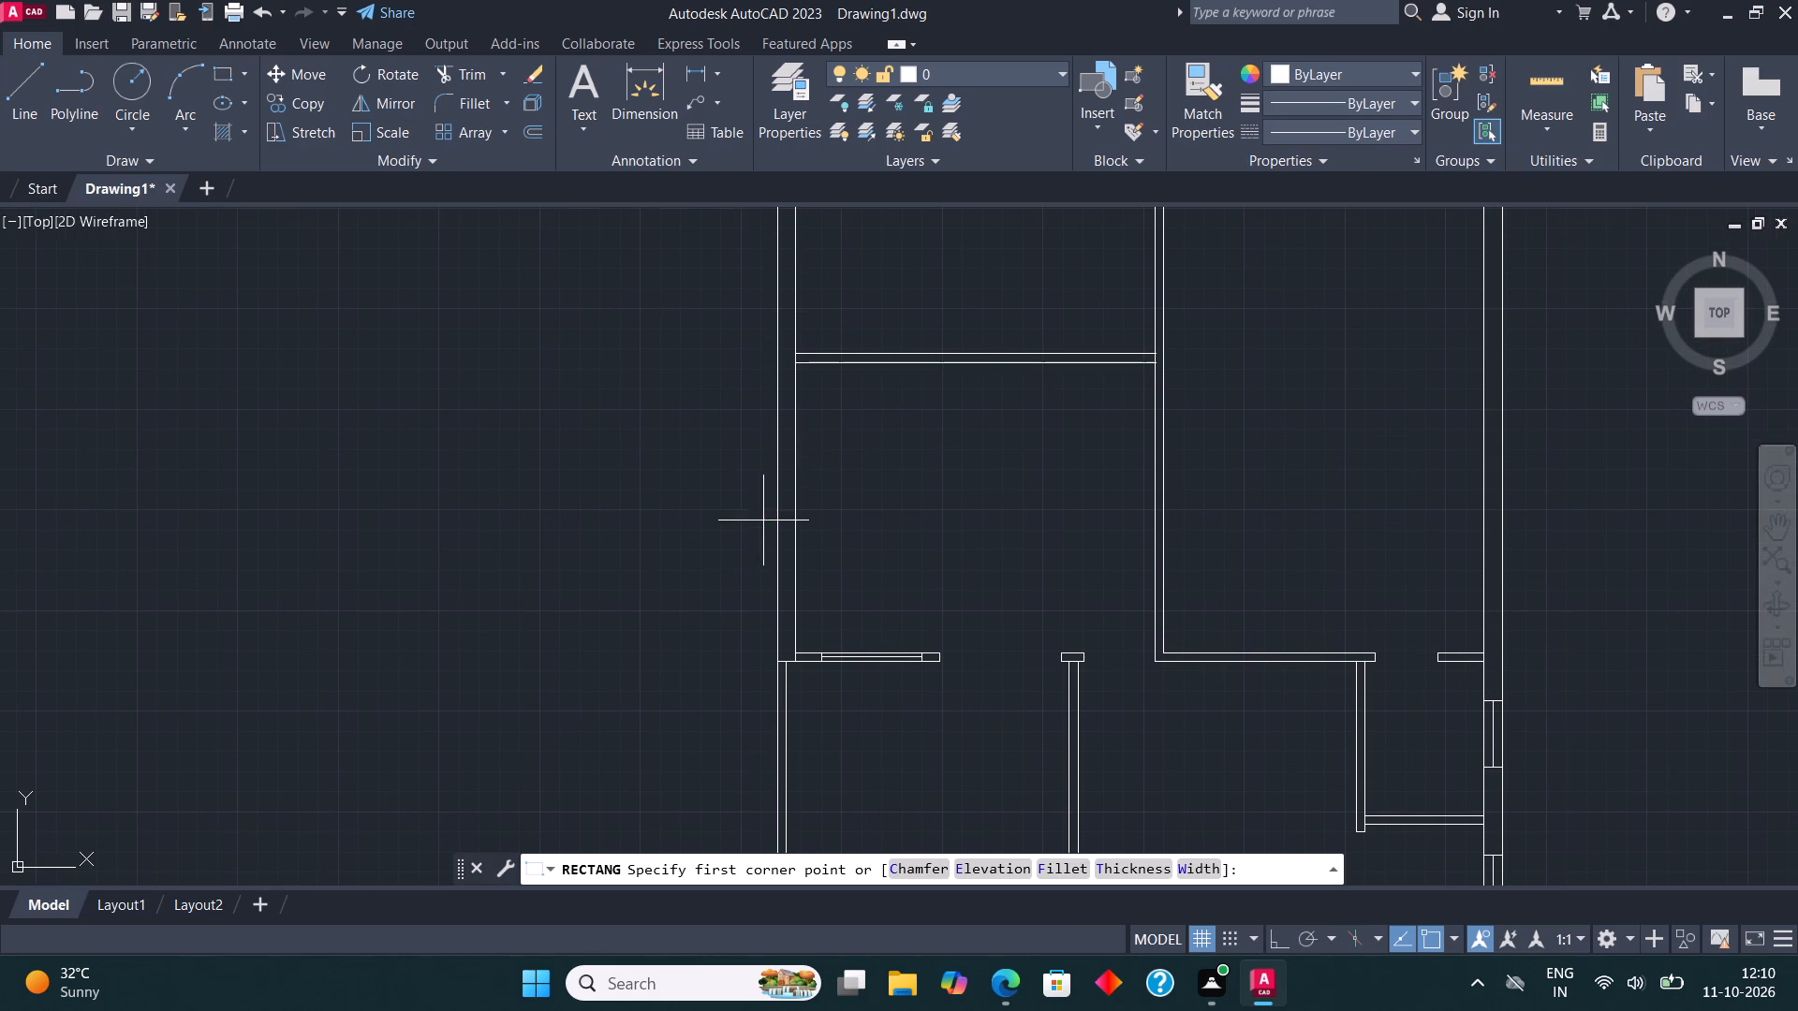
pyautogui.click(779, 545)
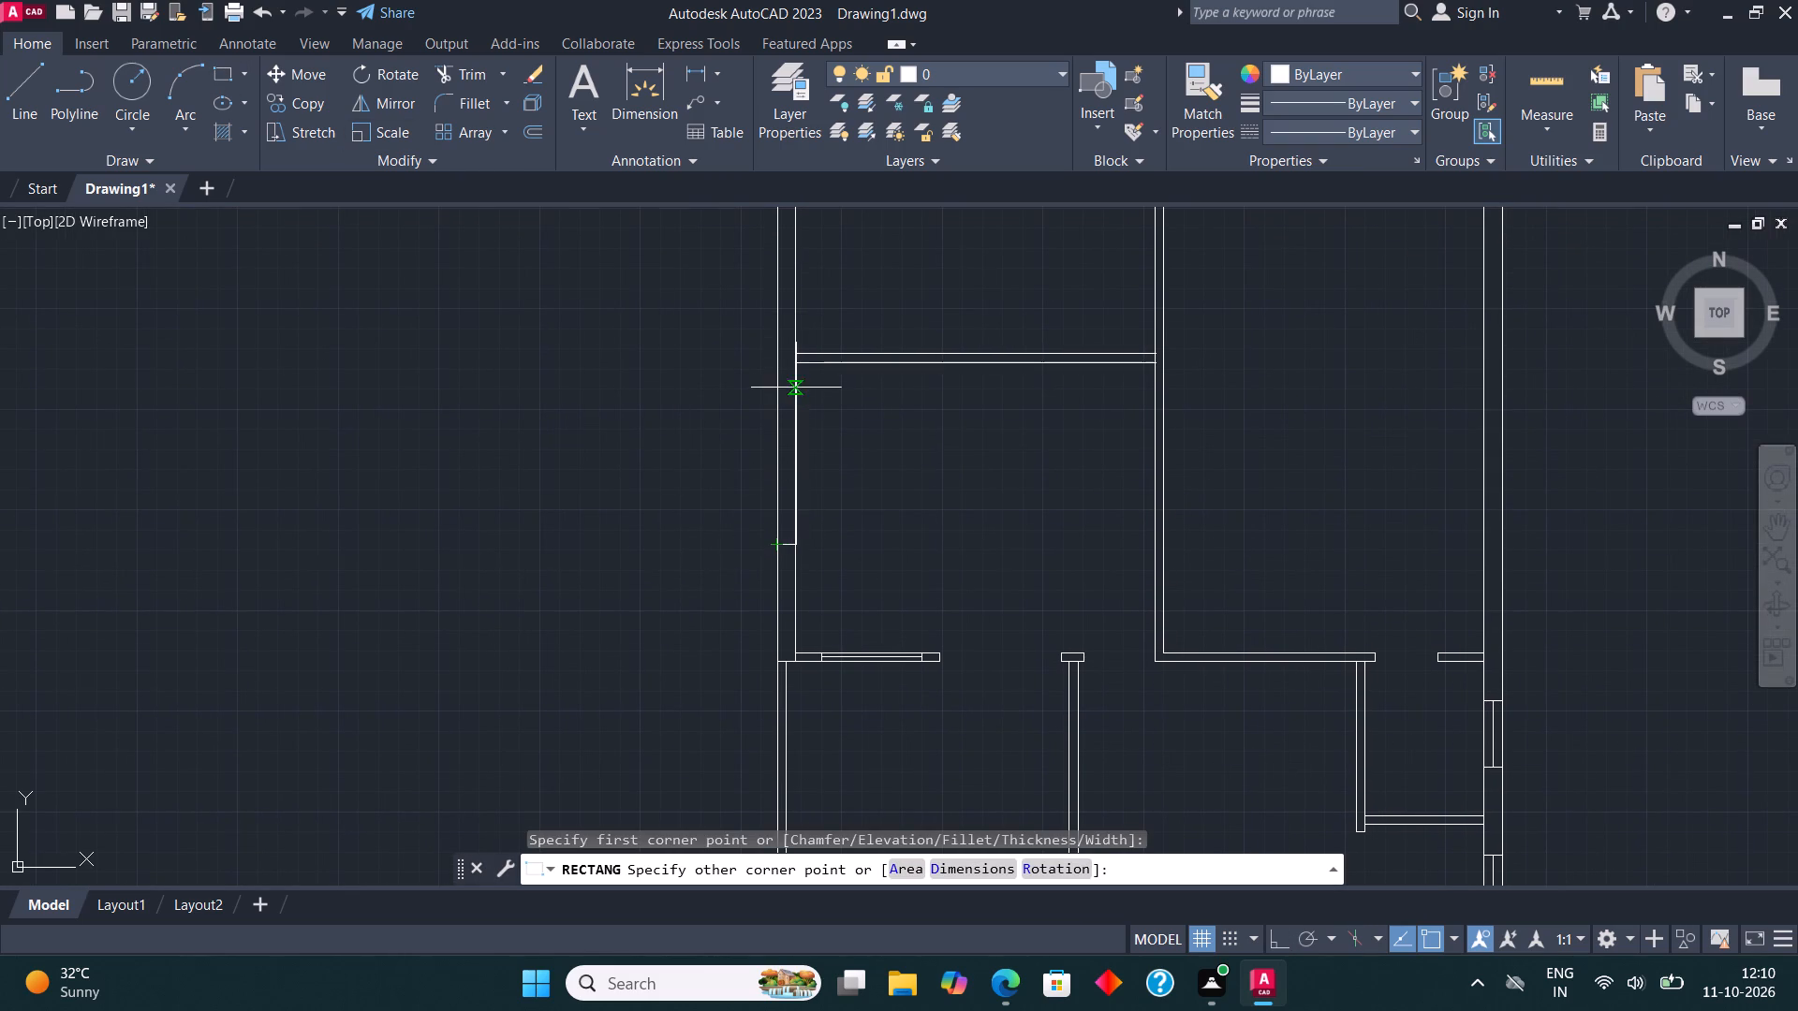
pyautogui.click(796, 388)
pyautogui.click(17, 86)
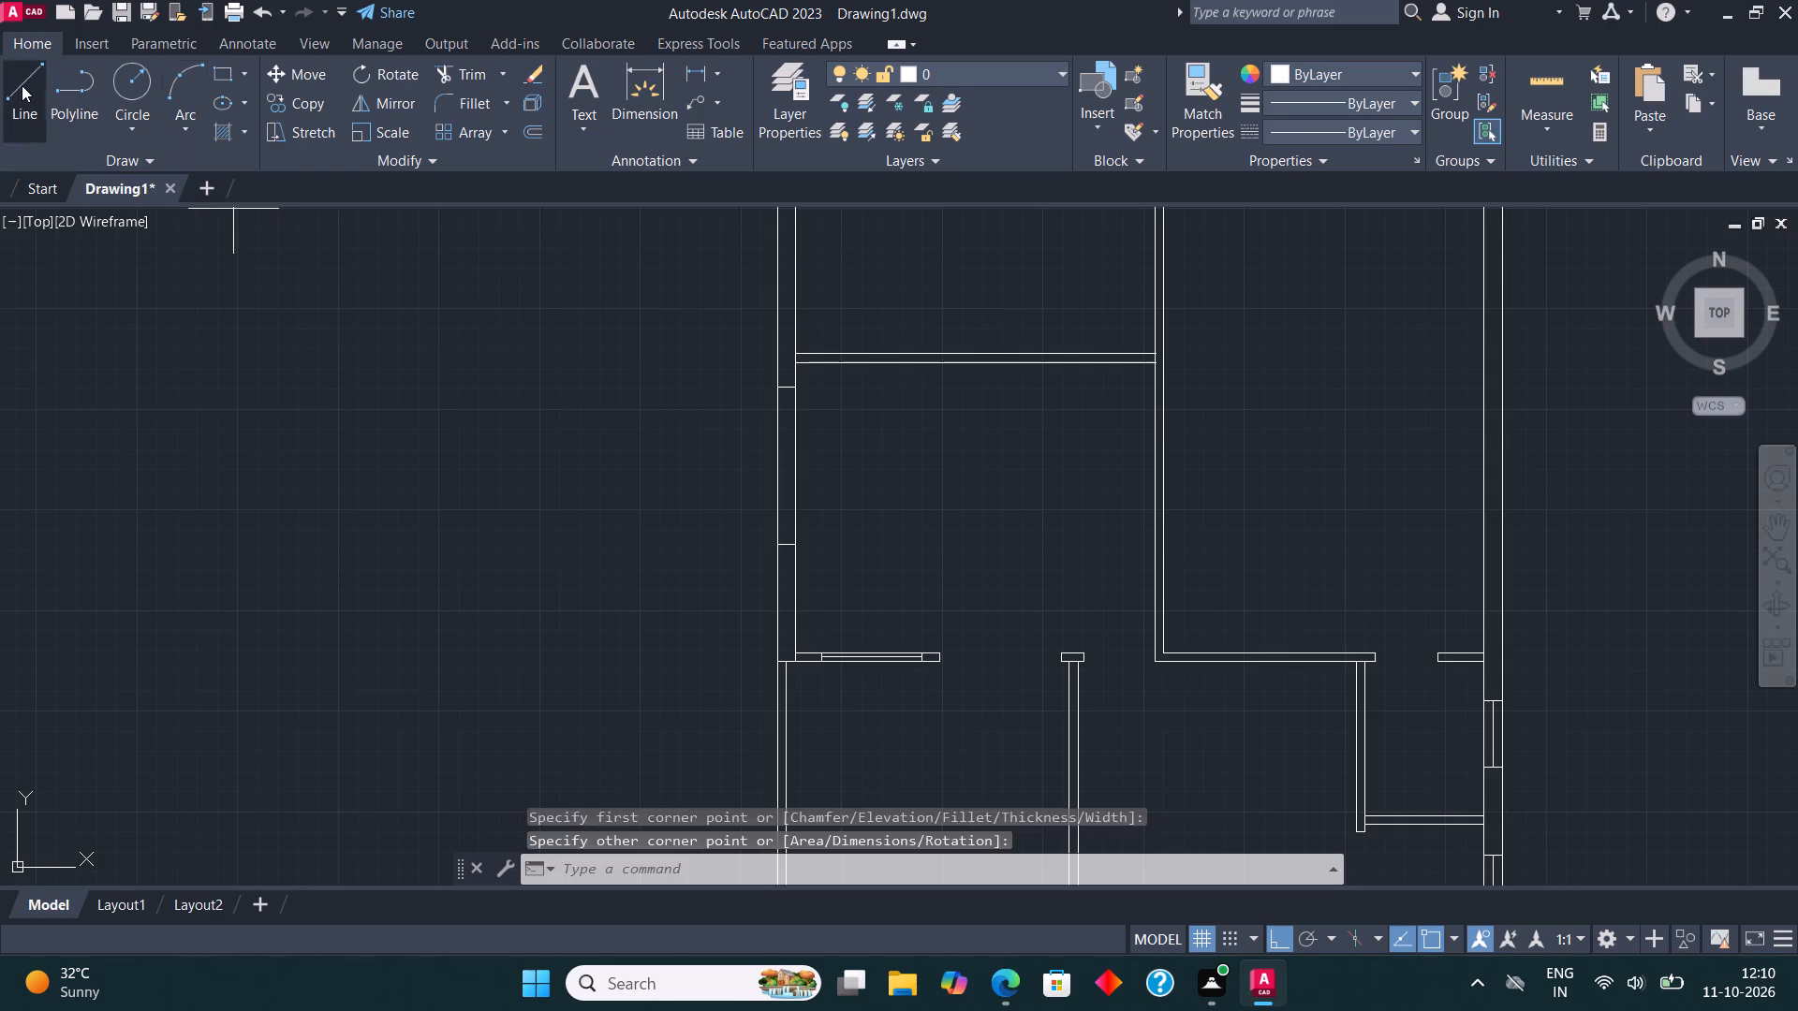
pyautogui.scroll(1, 782, 475)
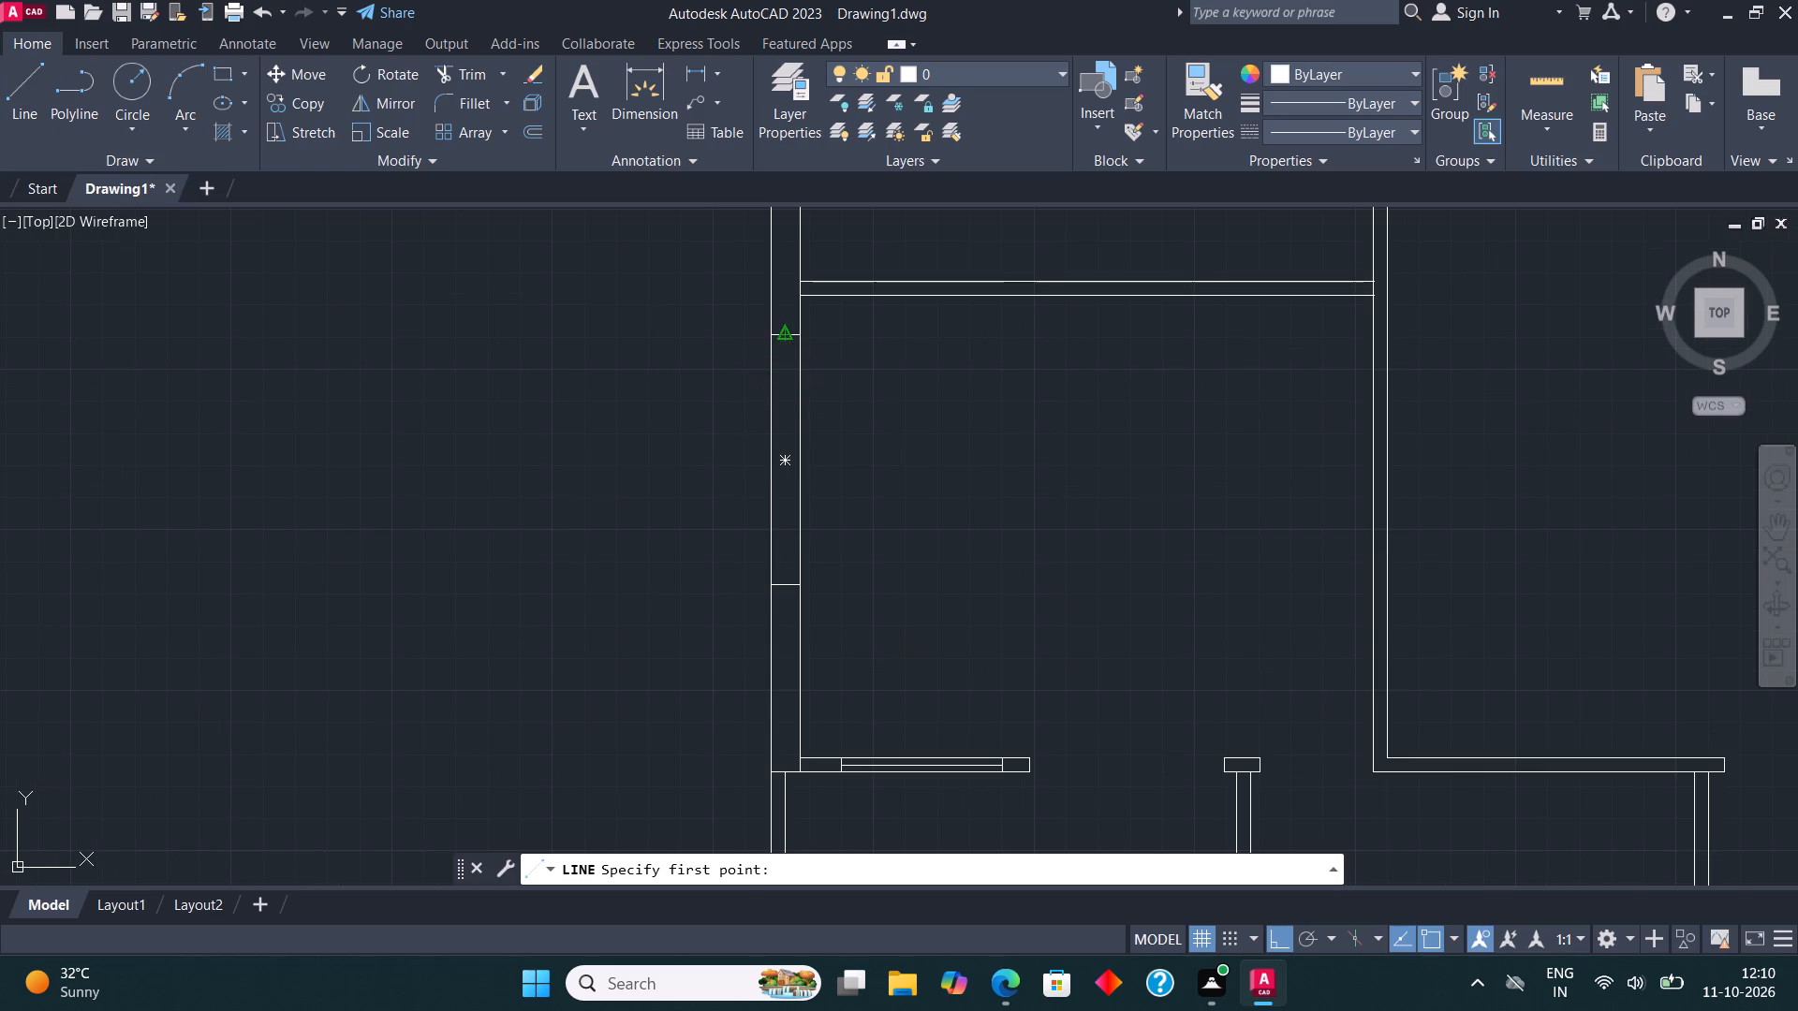
pyautogui.click(789, 343)
pyautogui.click(780, 585)
pyautogui.press('Escape')
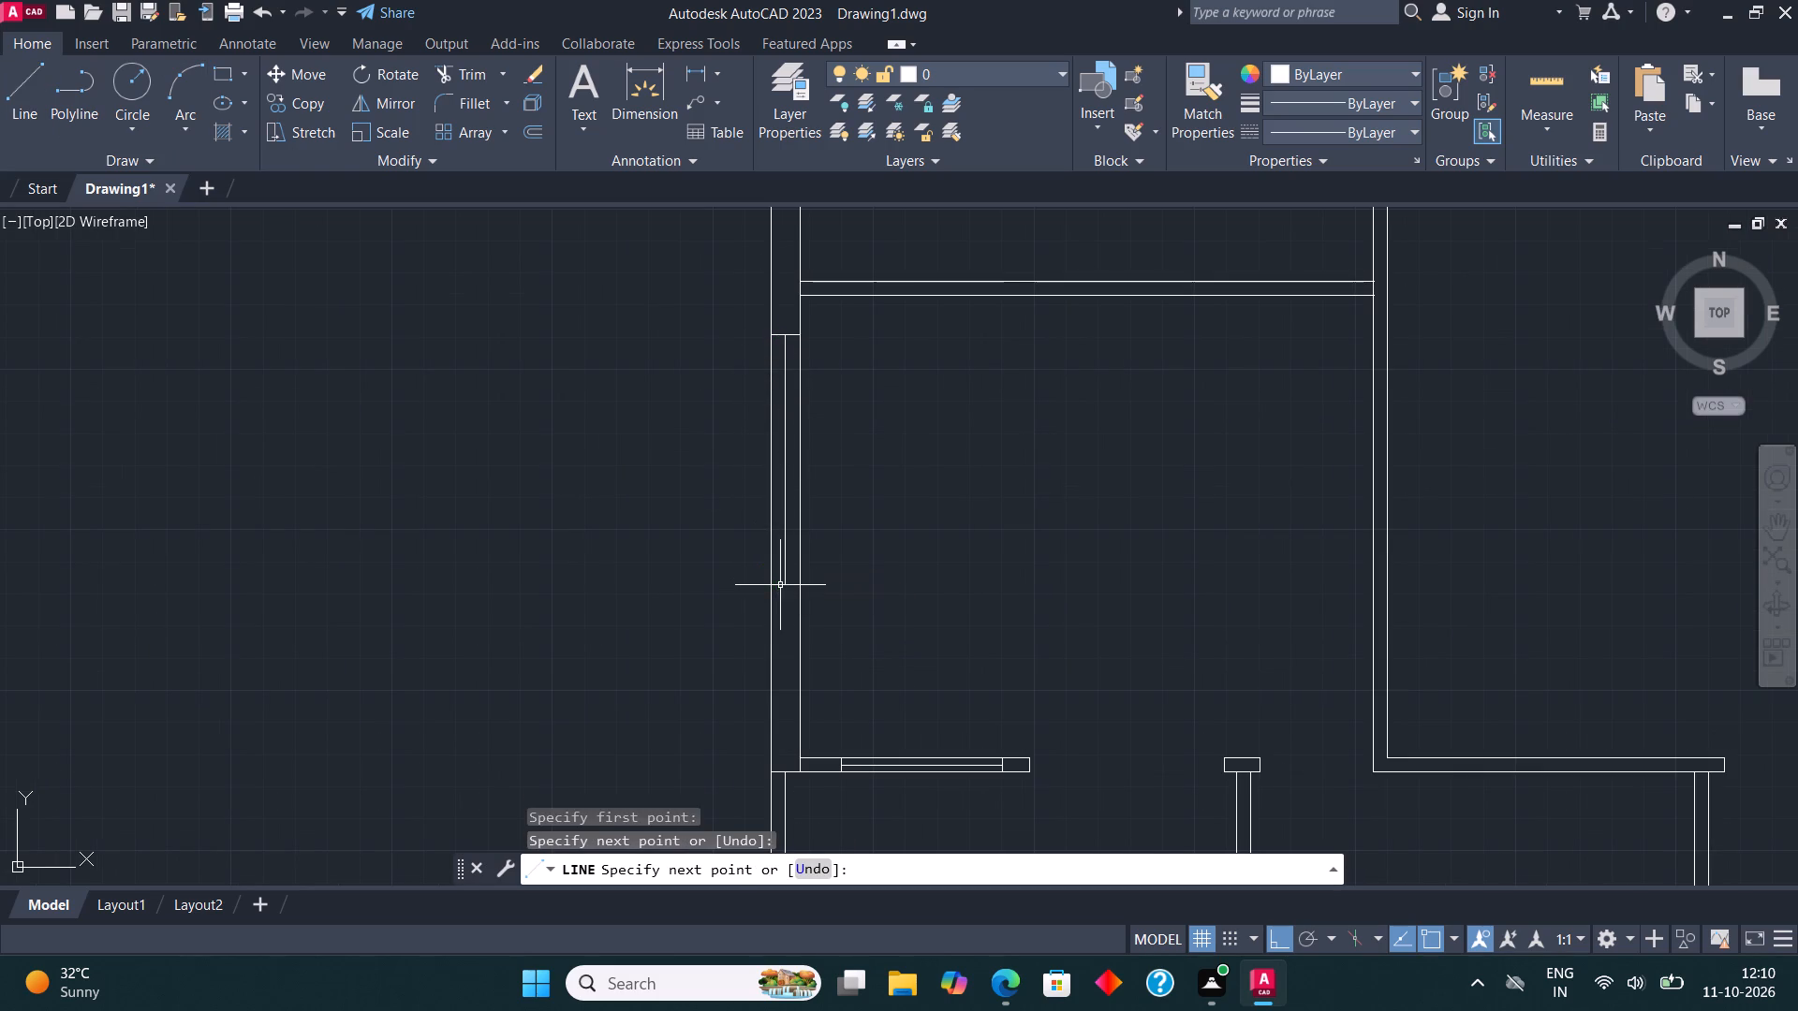
# Copy the new left-wall window about 12'-2" straight up into the next room's outer wall.
pyautogui.click(690, 610)
pyautogui.click(827, 319)
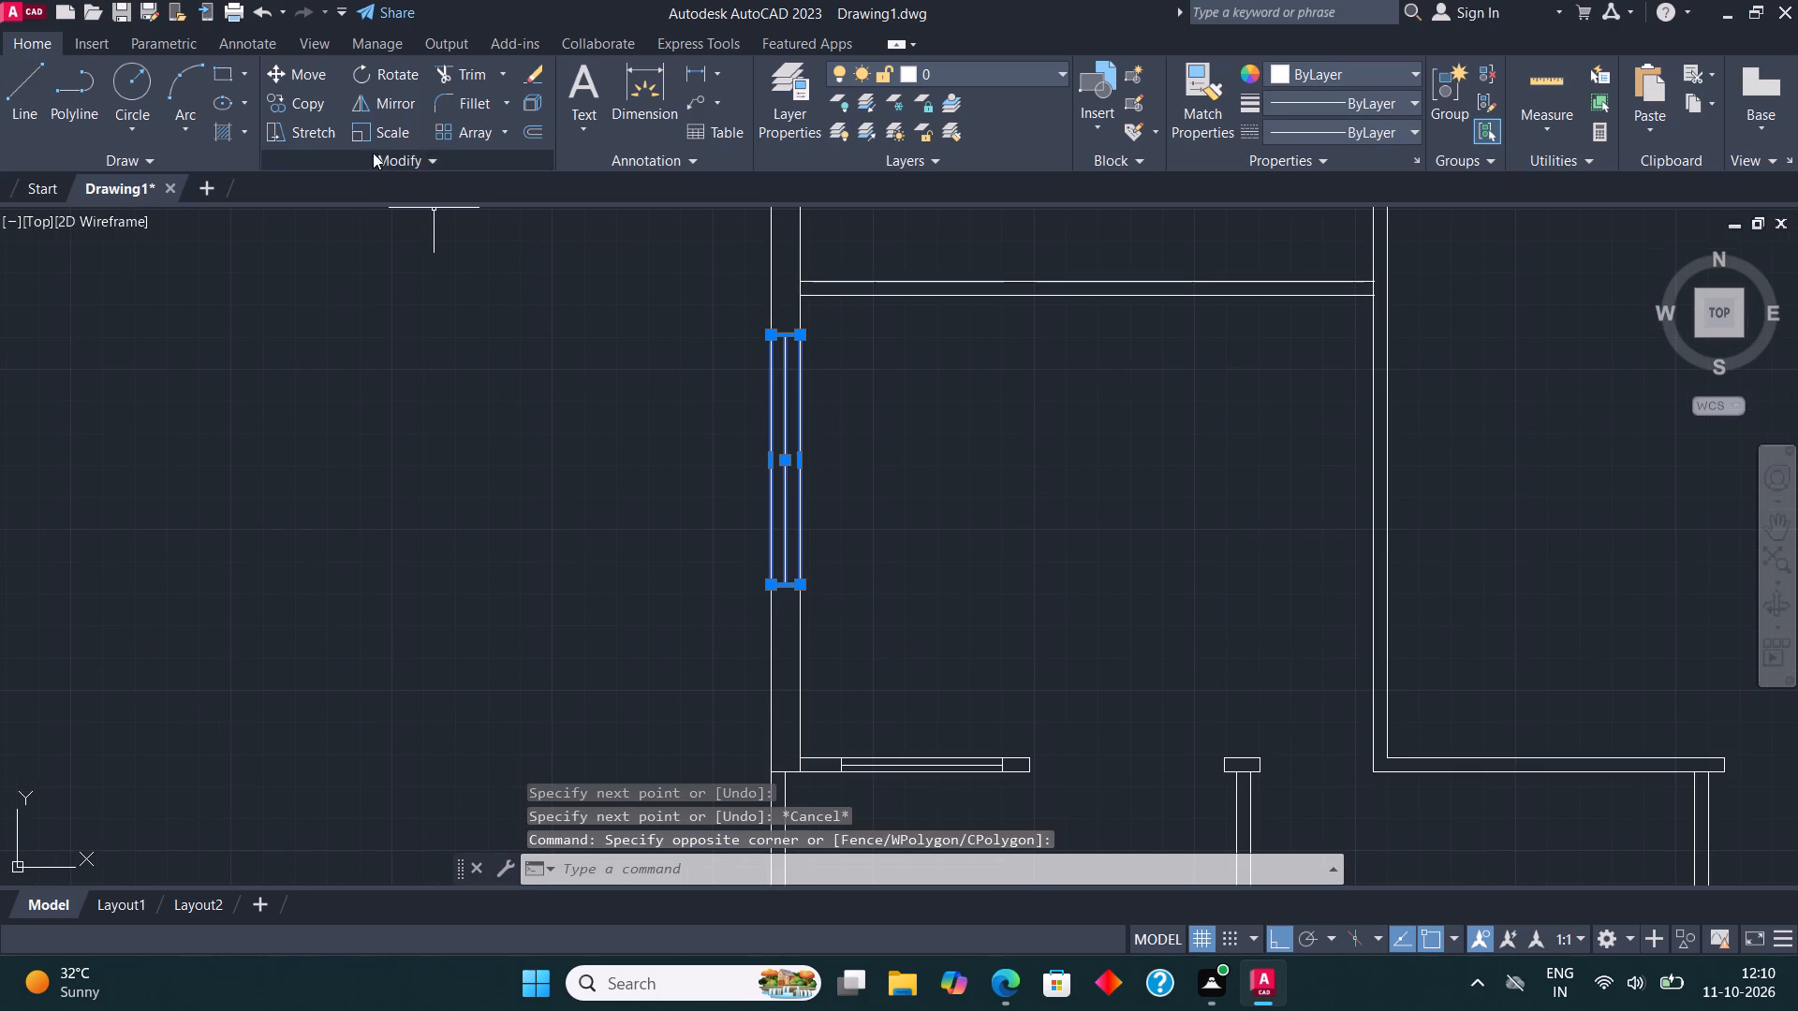
pyautogui.click(293, 95)
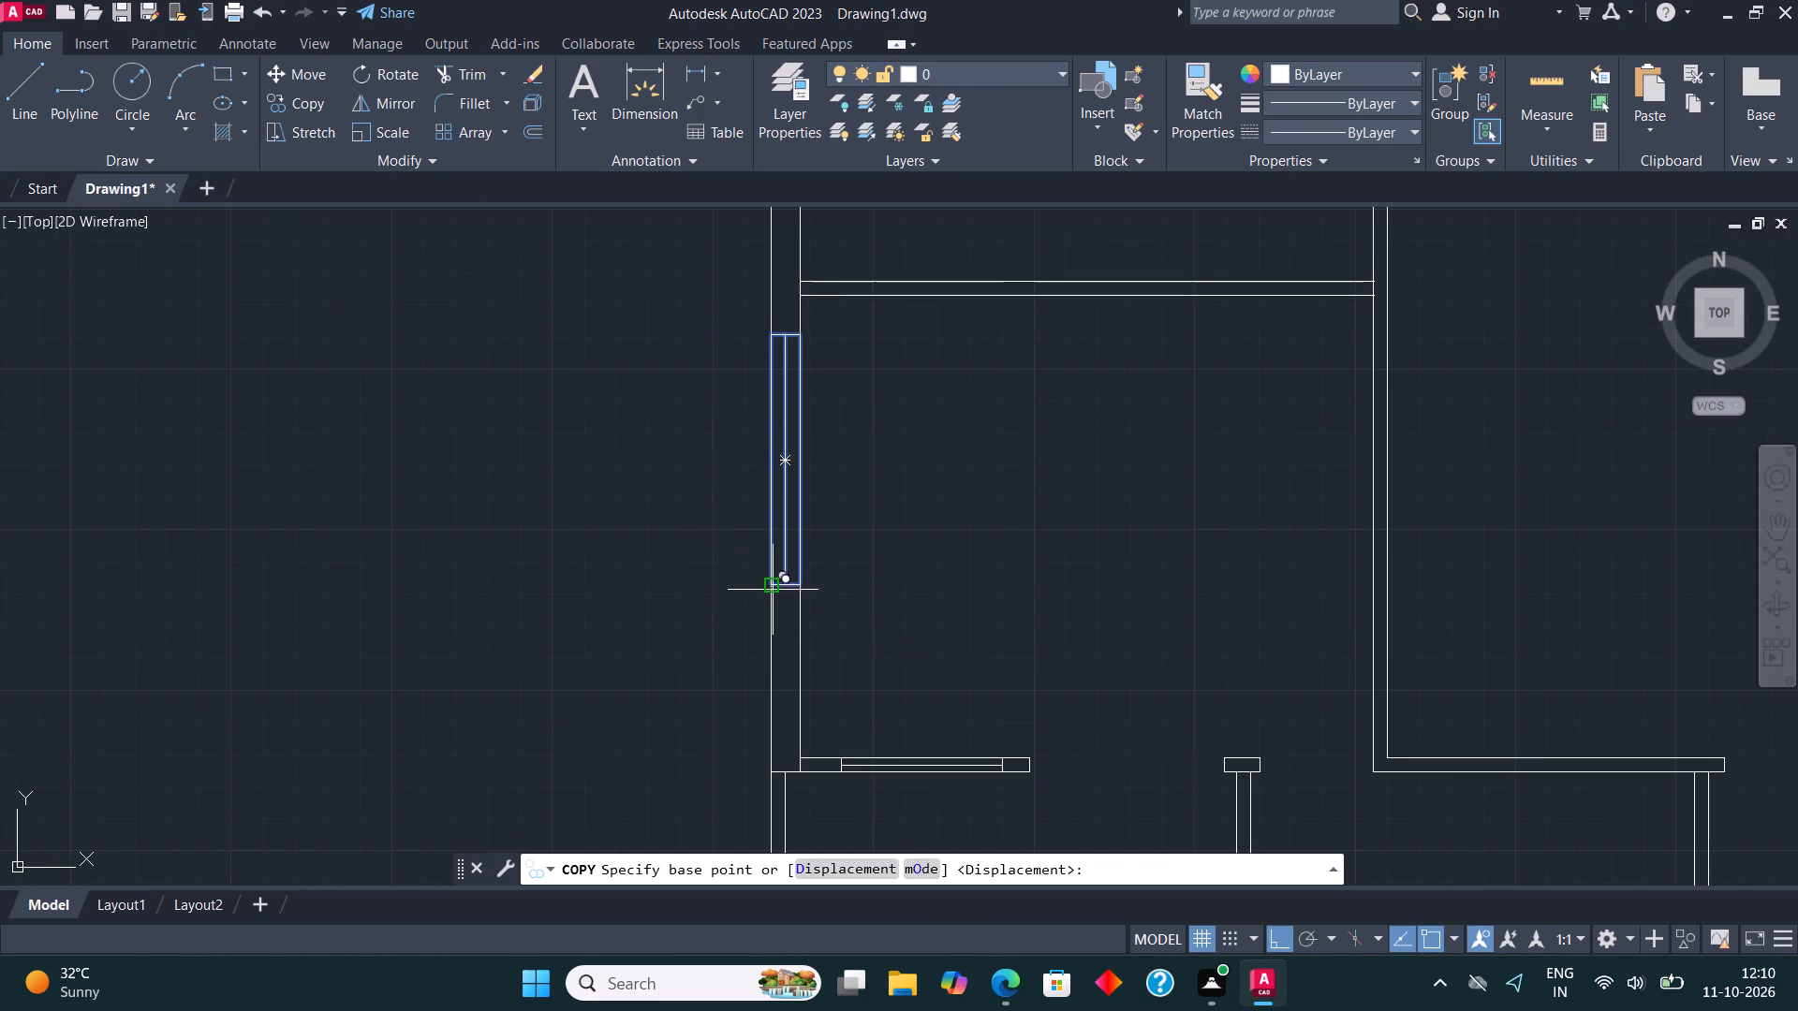
pyautogui.click(773, 590)
pyautogui.scroll(-3, 774, 734)
pyautogui.scroll(2, 789, 585)
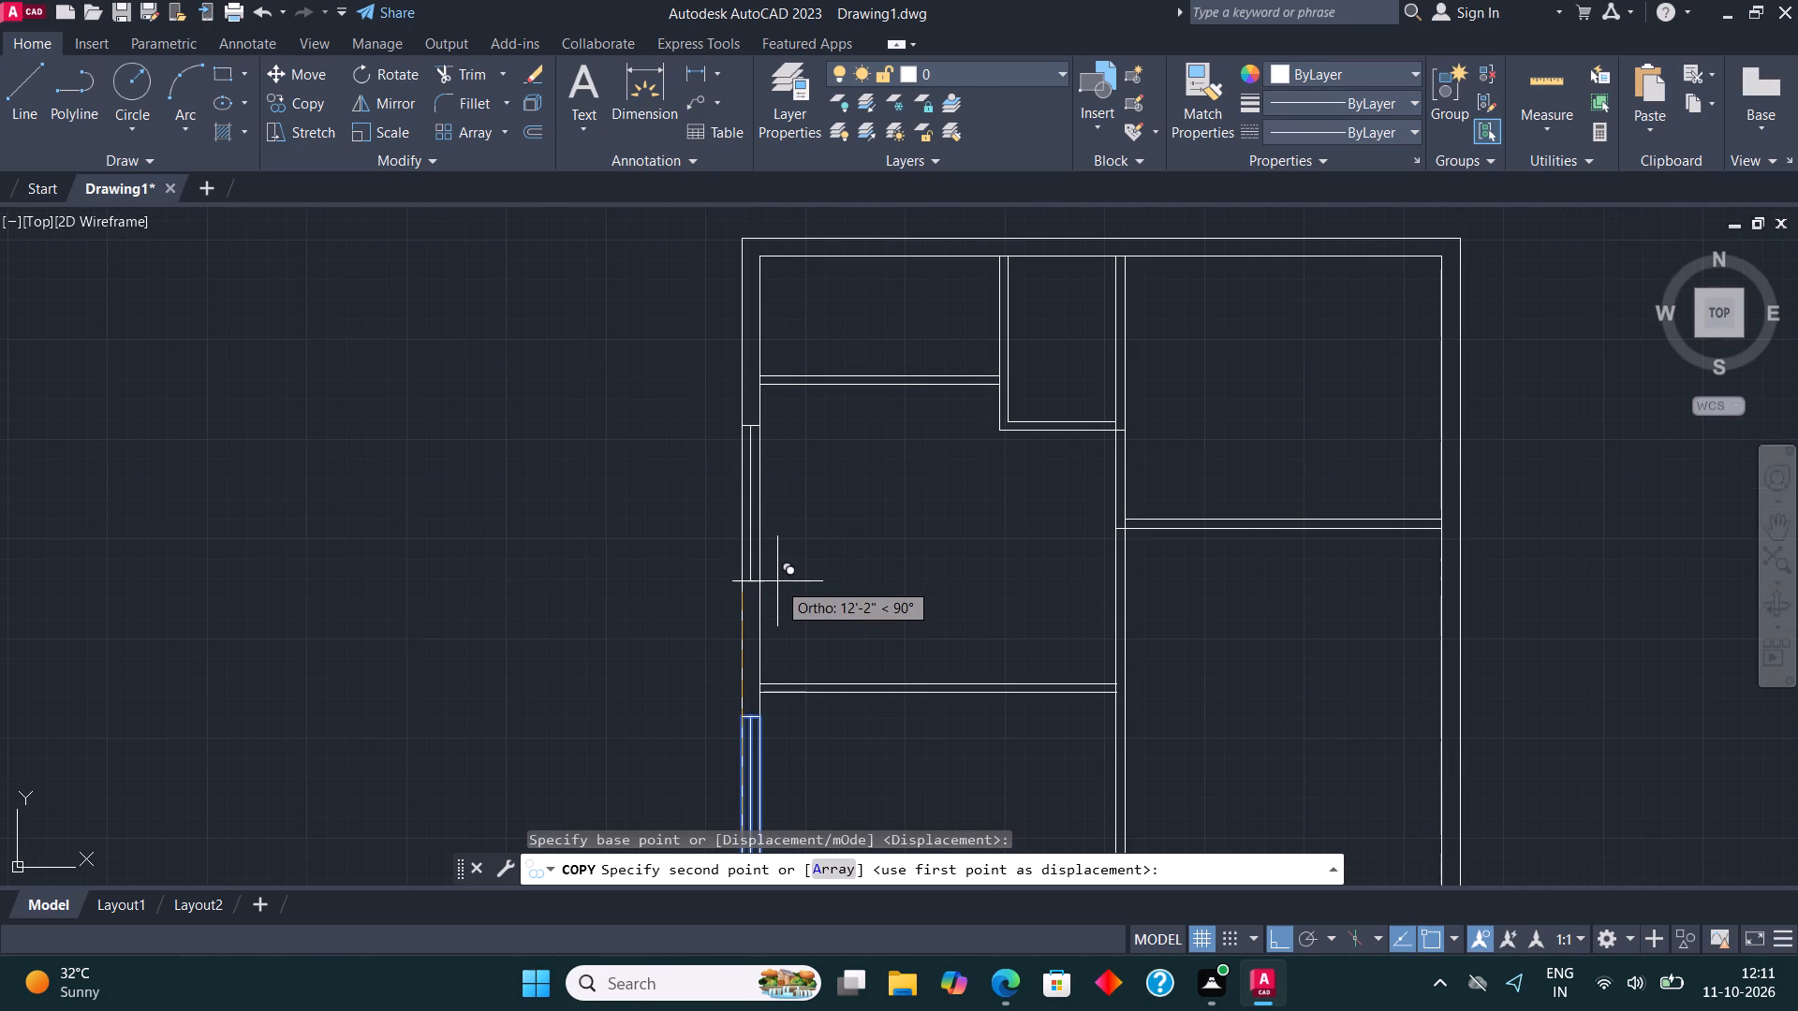
pyautogui.click(775, 581)
pyautogui.press('Escape')
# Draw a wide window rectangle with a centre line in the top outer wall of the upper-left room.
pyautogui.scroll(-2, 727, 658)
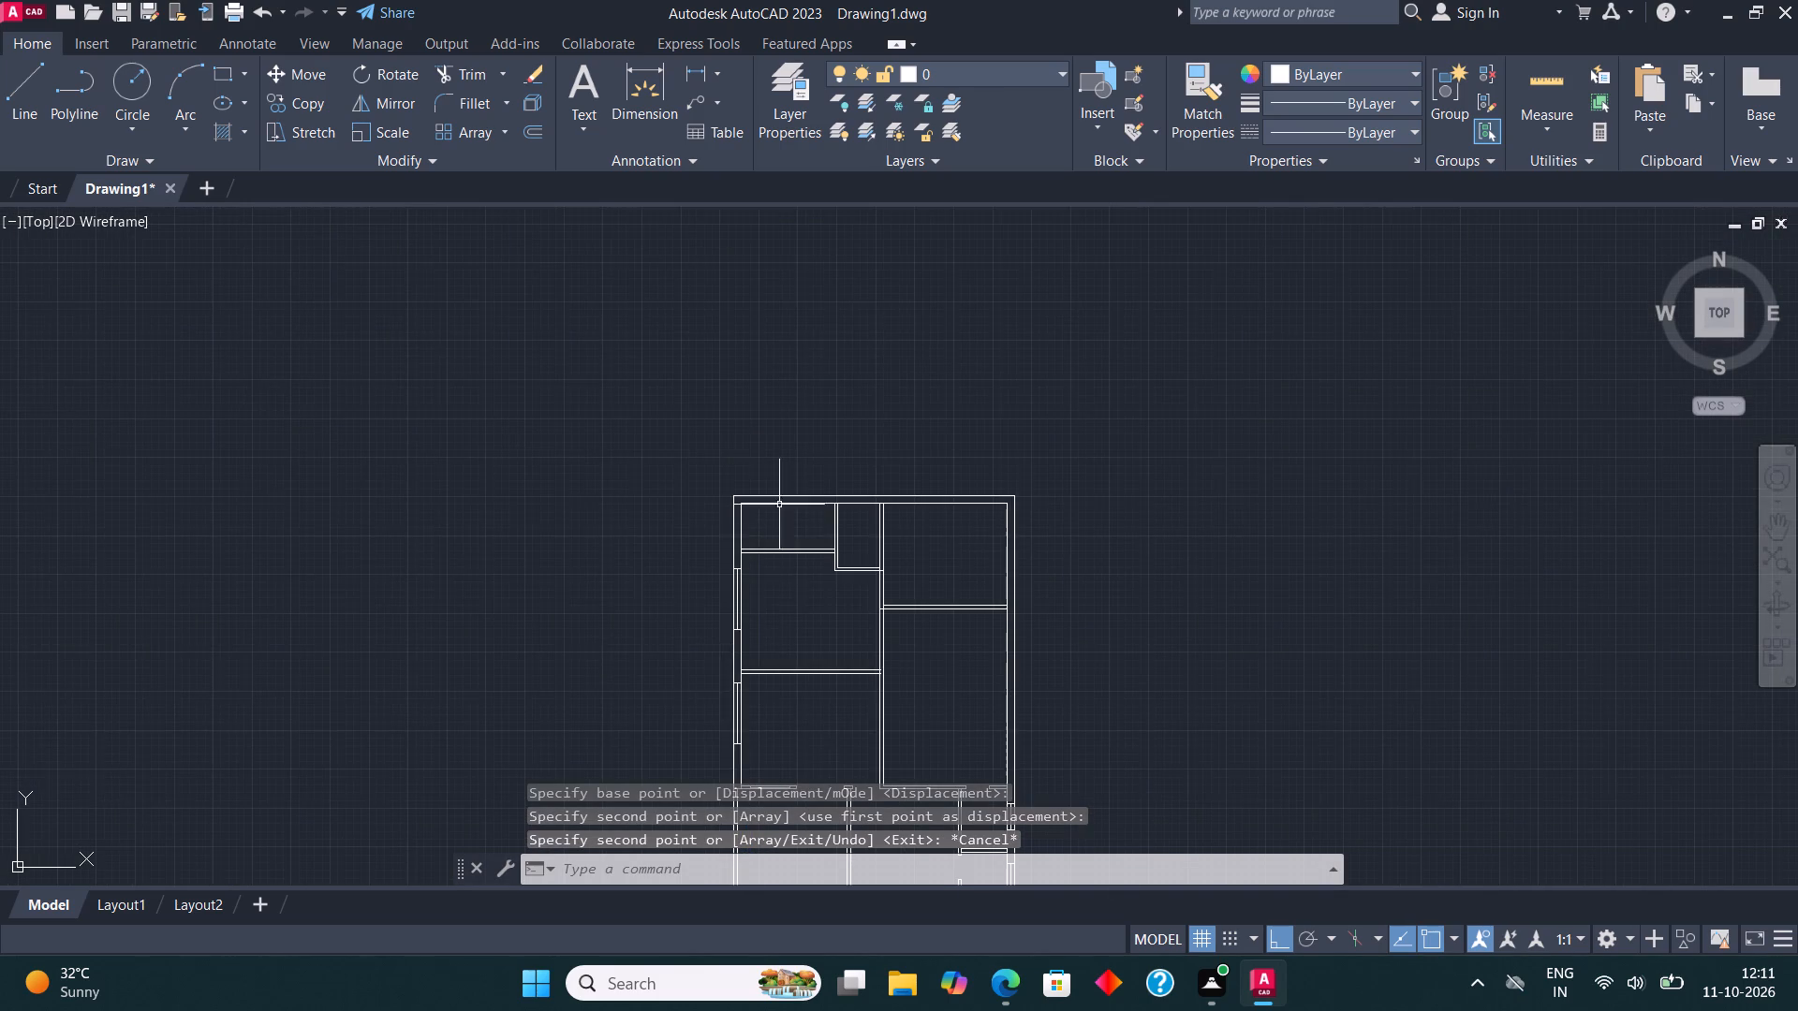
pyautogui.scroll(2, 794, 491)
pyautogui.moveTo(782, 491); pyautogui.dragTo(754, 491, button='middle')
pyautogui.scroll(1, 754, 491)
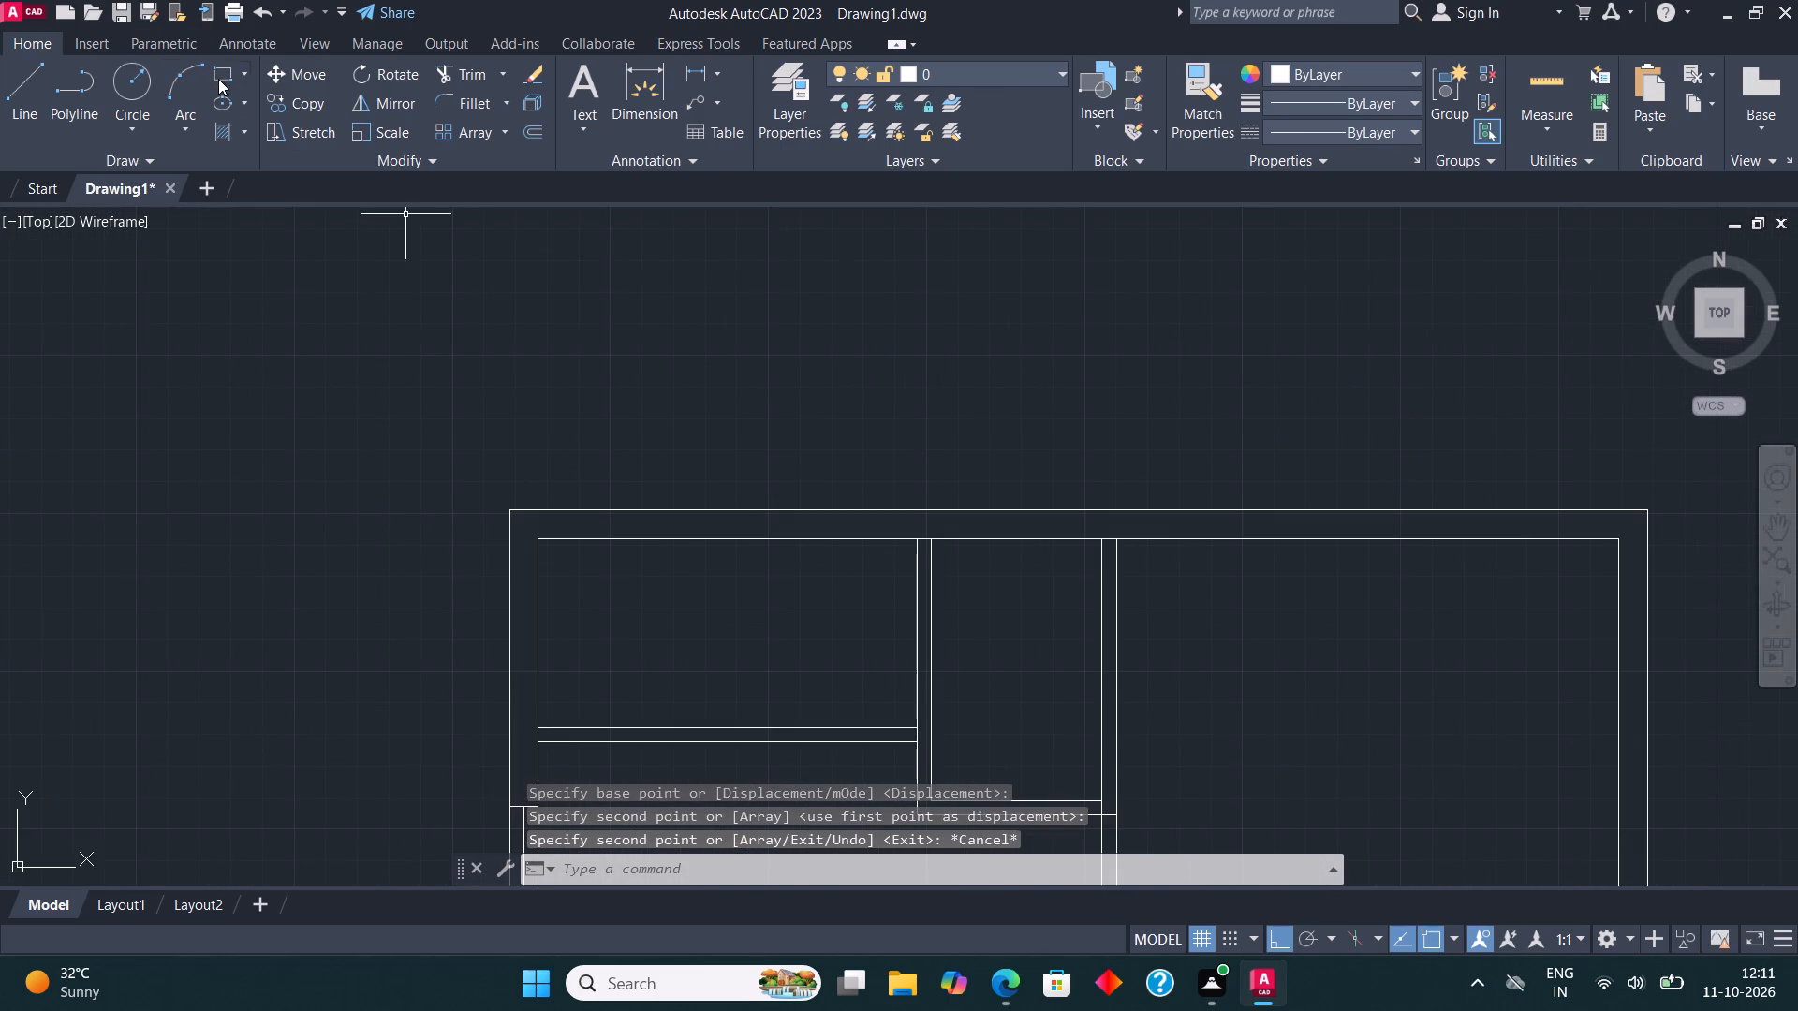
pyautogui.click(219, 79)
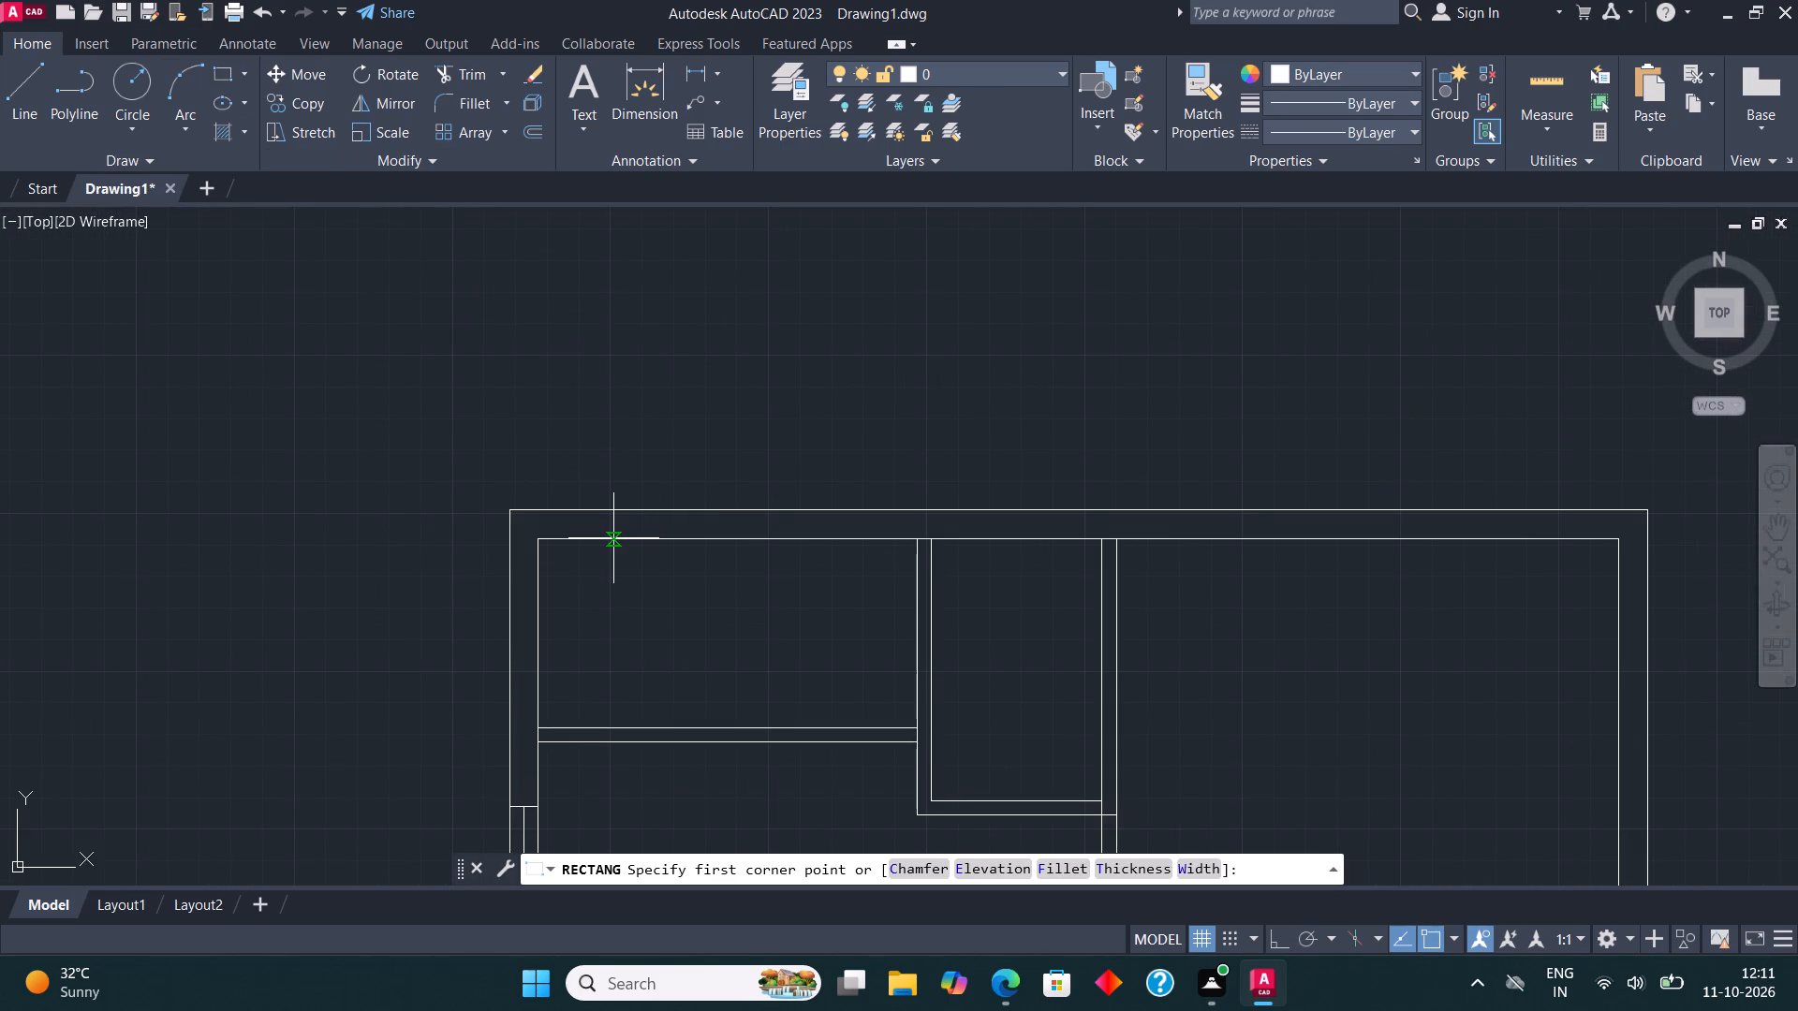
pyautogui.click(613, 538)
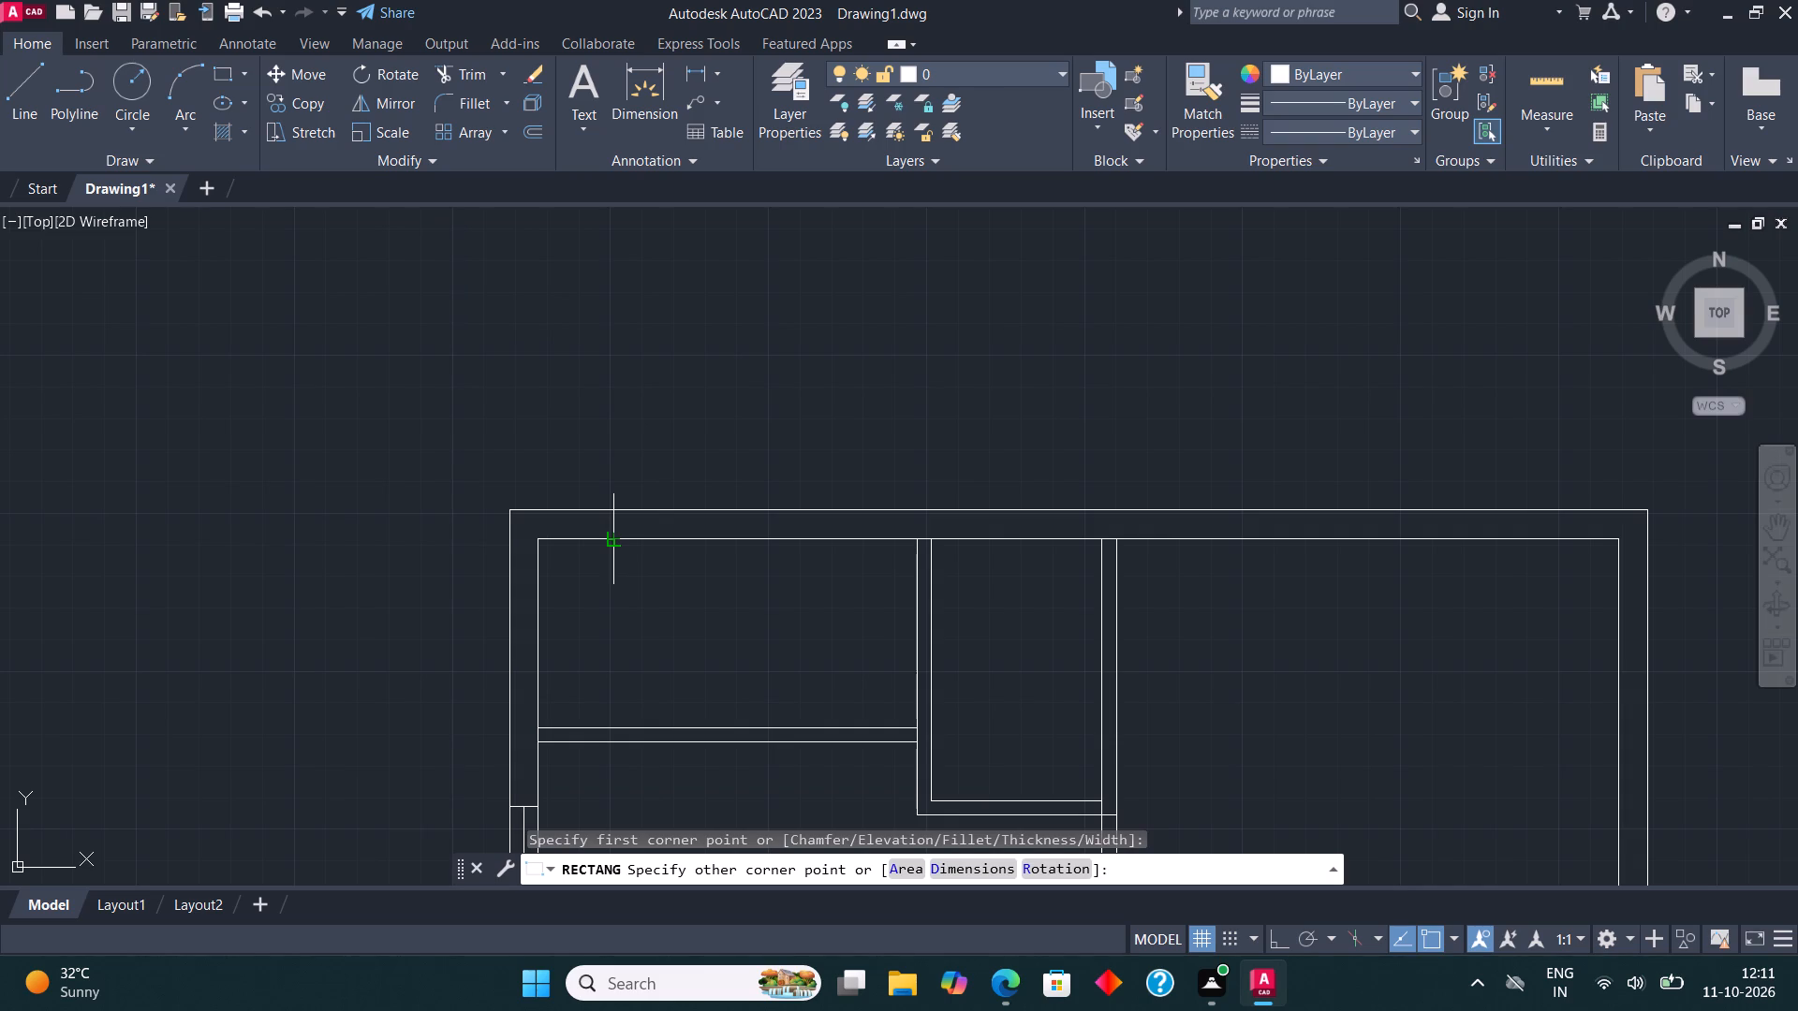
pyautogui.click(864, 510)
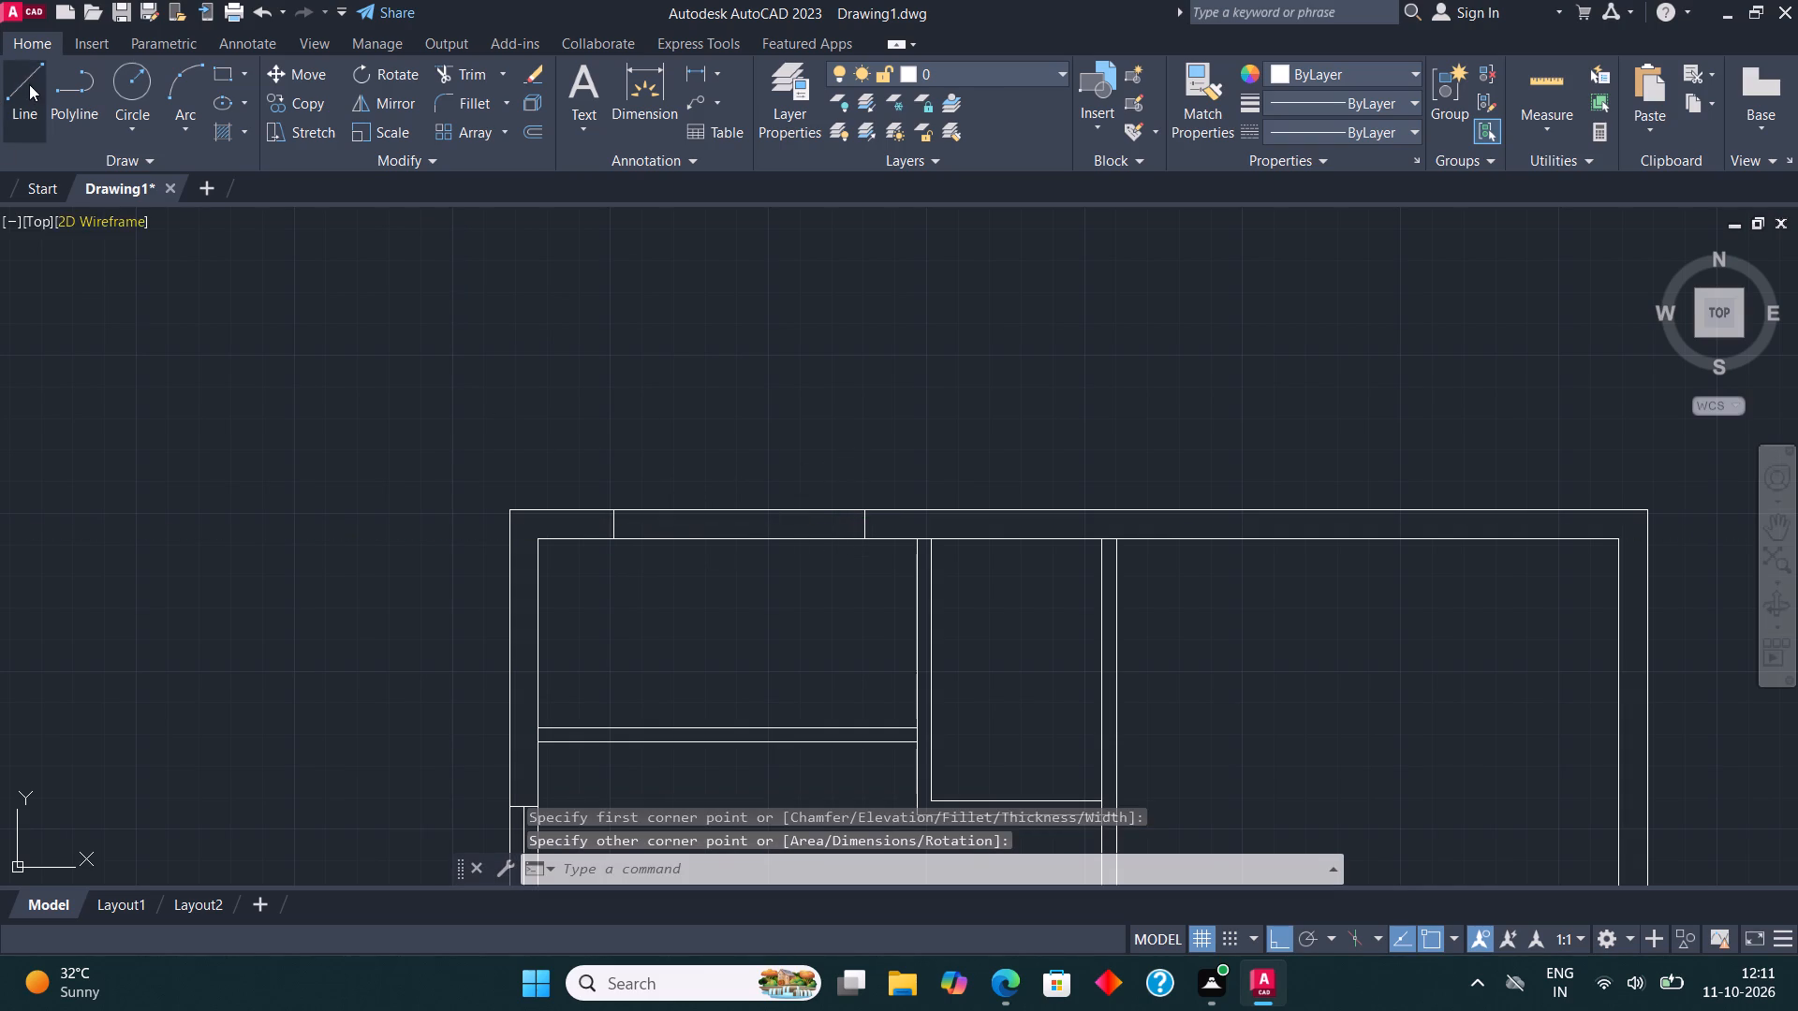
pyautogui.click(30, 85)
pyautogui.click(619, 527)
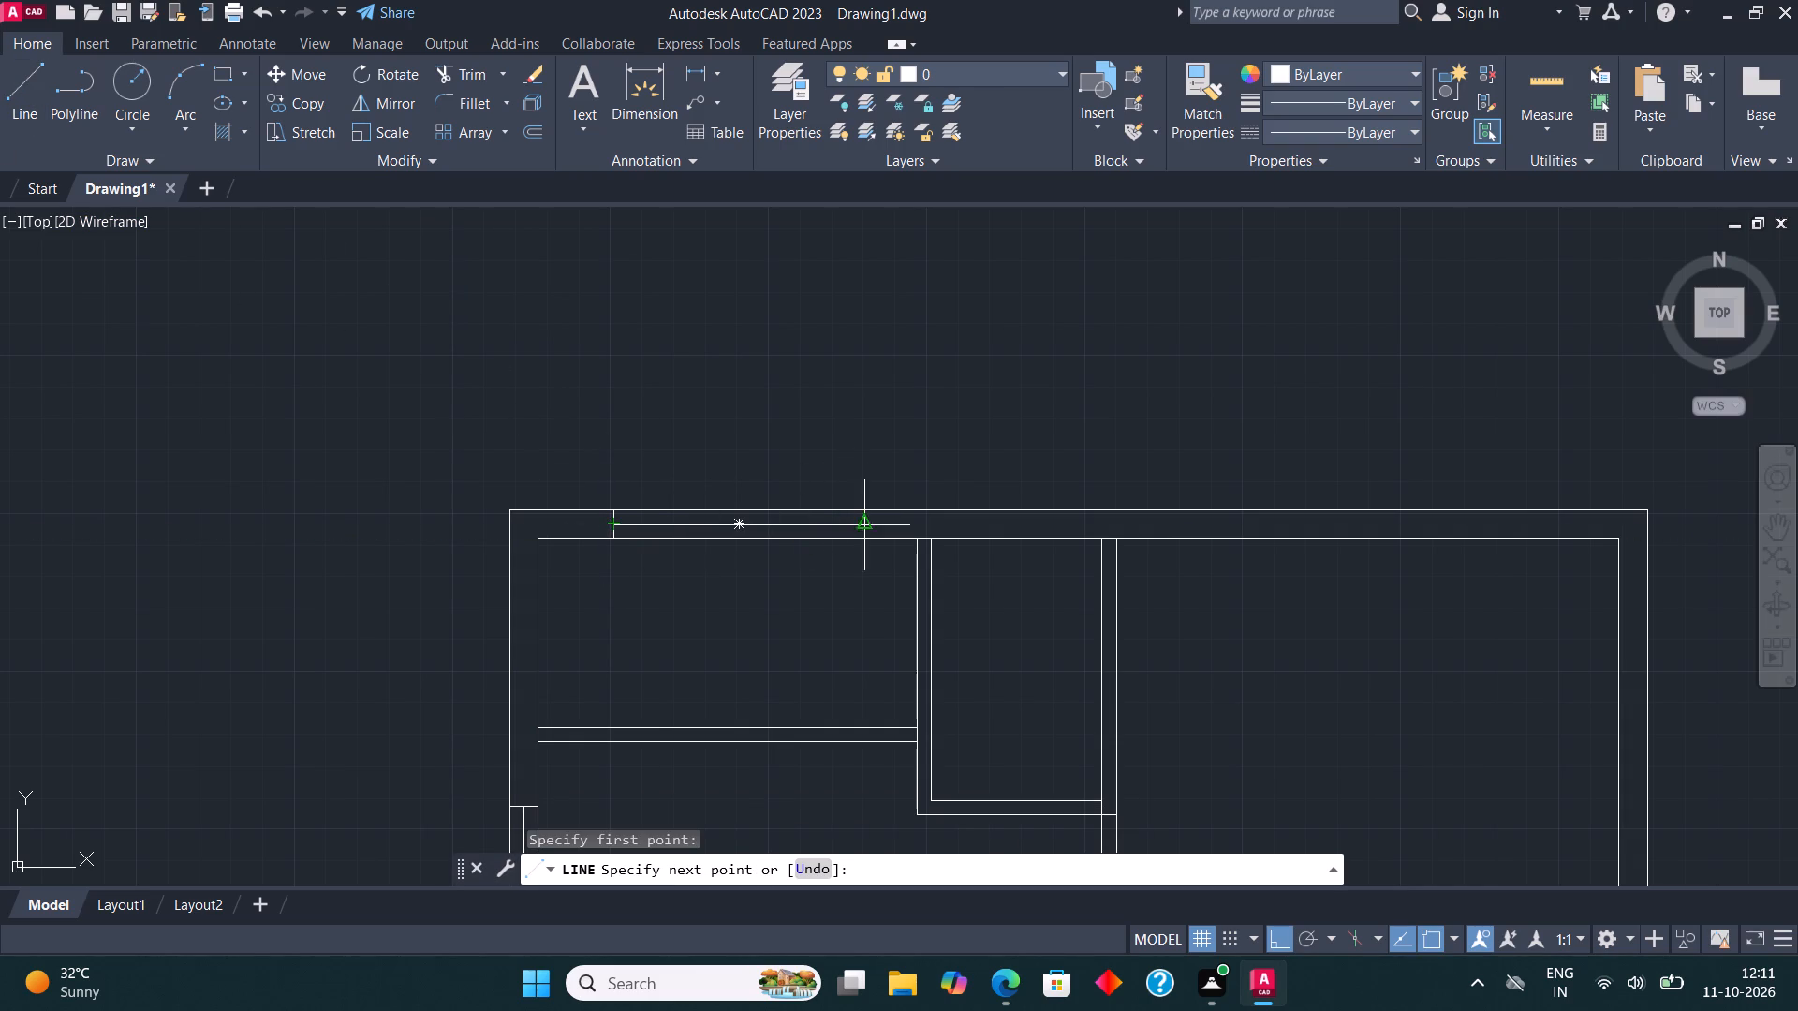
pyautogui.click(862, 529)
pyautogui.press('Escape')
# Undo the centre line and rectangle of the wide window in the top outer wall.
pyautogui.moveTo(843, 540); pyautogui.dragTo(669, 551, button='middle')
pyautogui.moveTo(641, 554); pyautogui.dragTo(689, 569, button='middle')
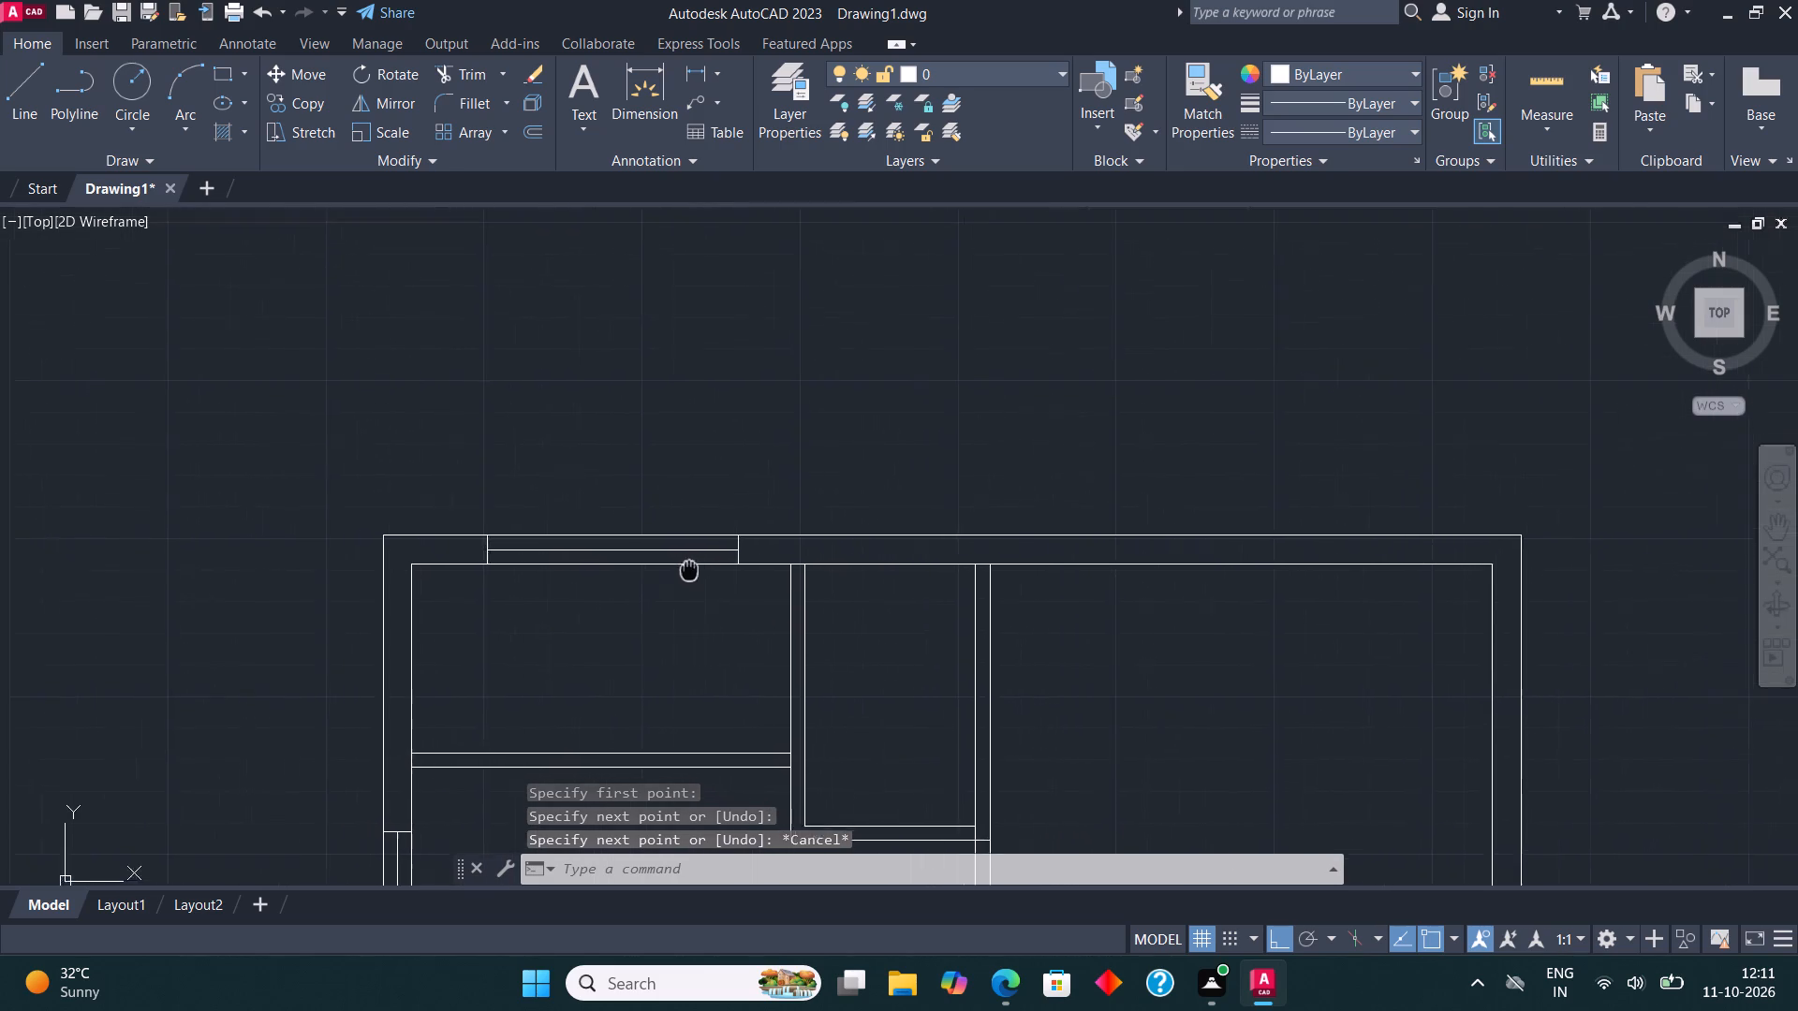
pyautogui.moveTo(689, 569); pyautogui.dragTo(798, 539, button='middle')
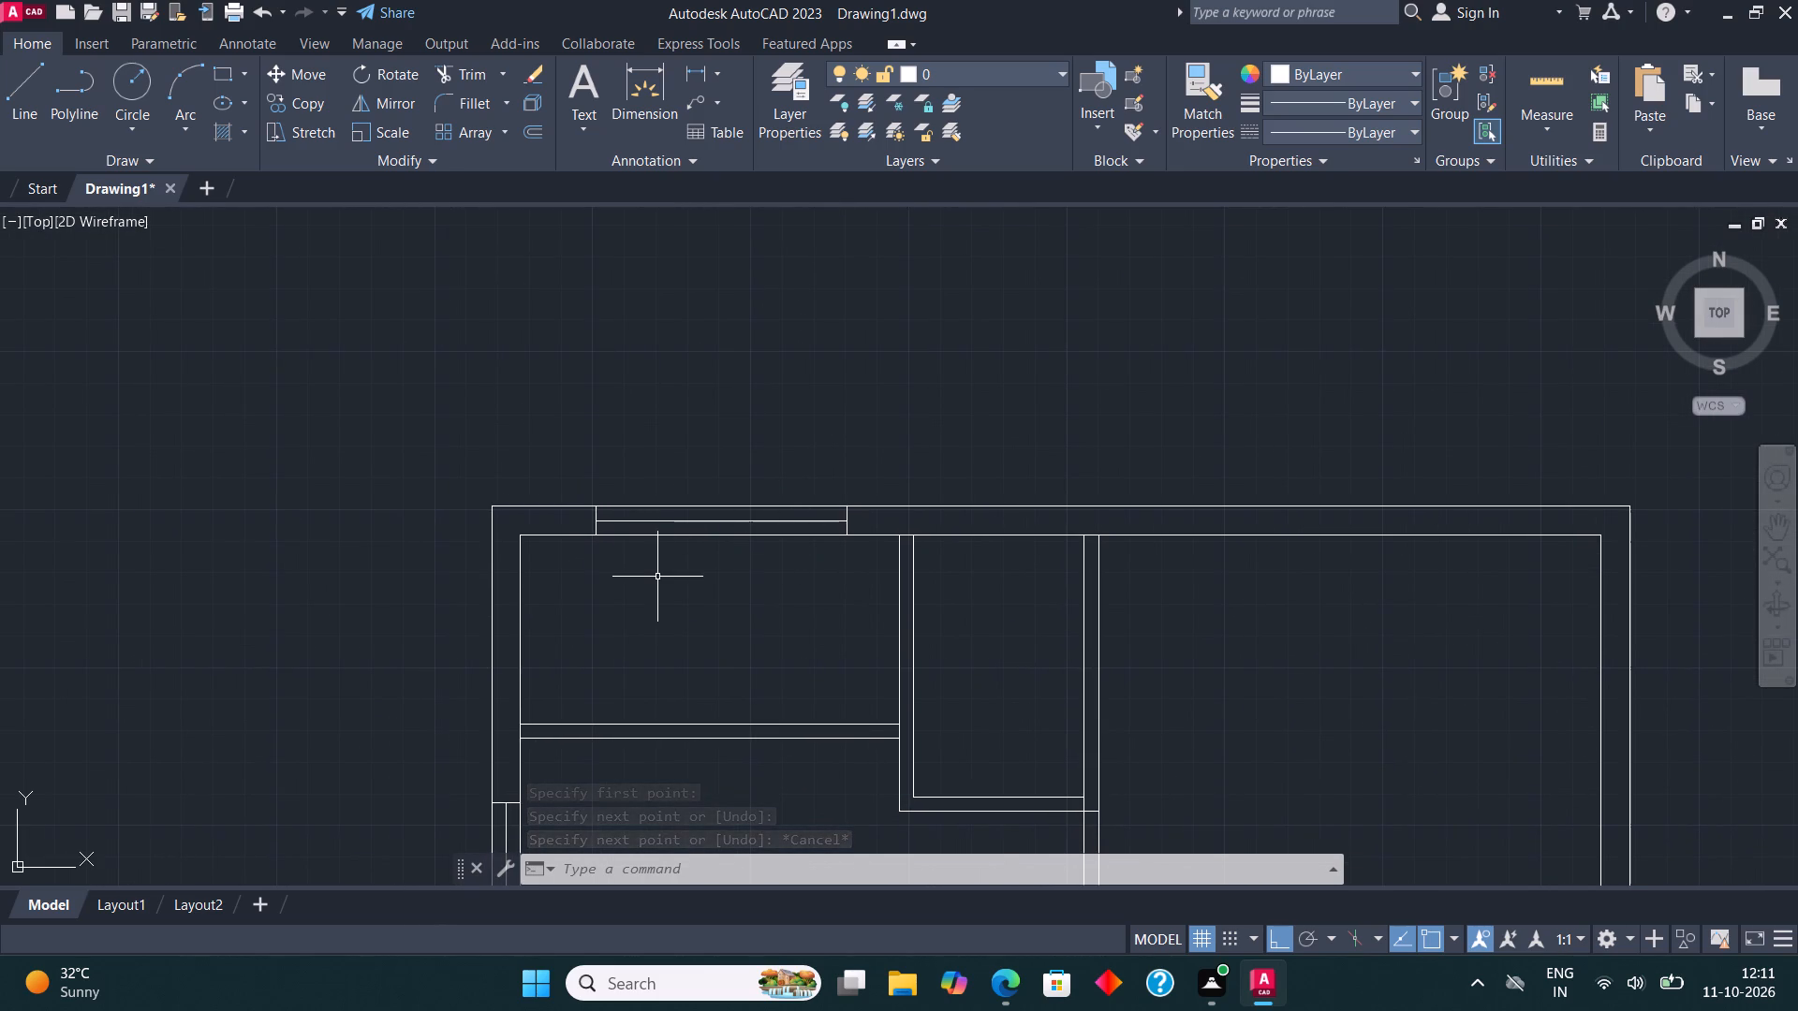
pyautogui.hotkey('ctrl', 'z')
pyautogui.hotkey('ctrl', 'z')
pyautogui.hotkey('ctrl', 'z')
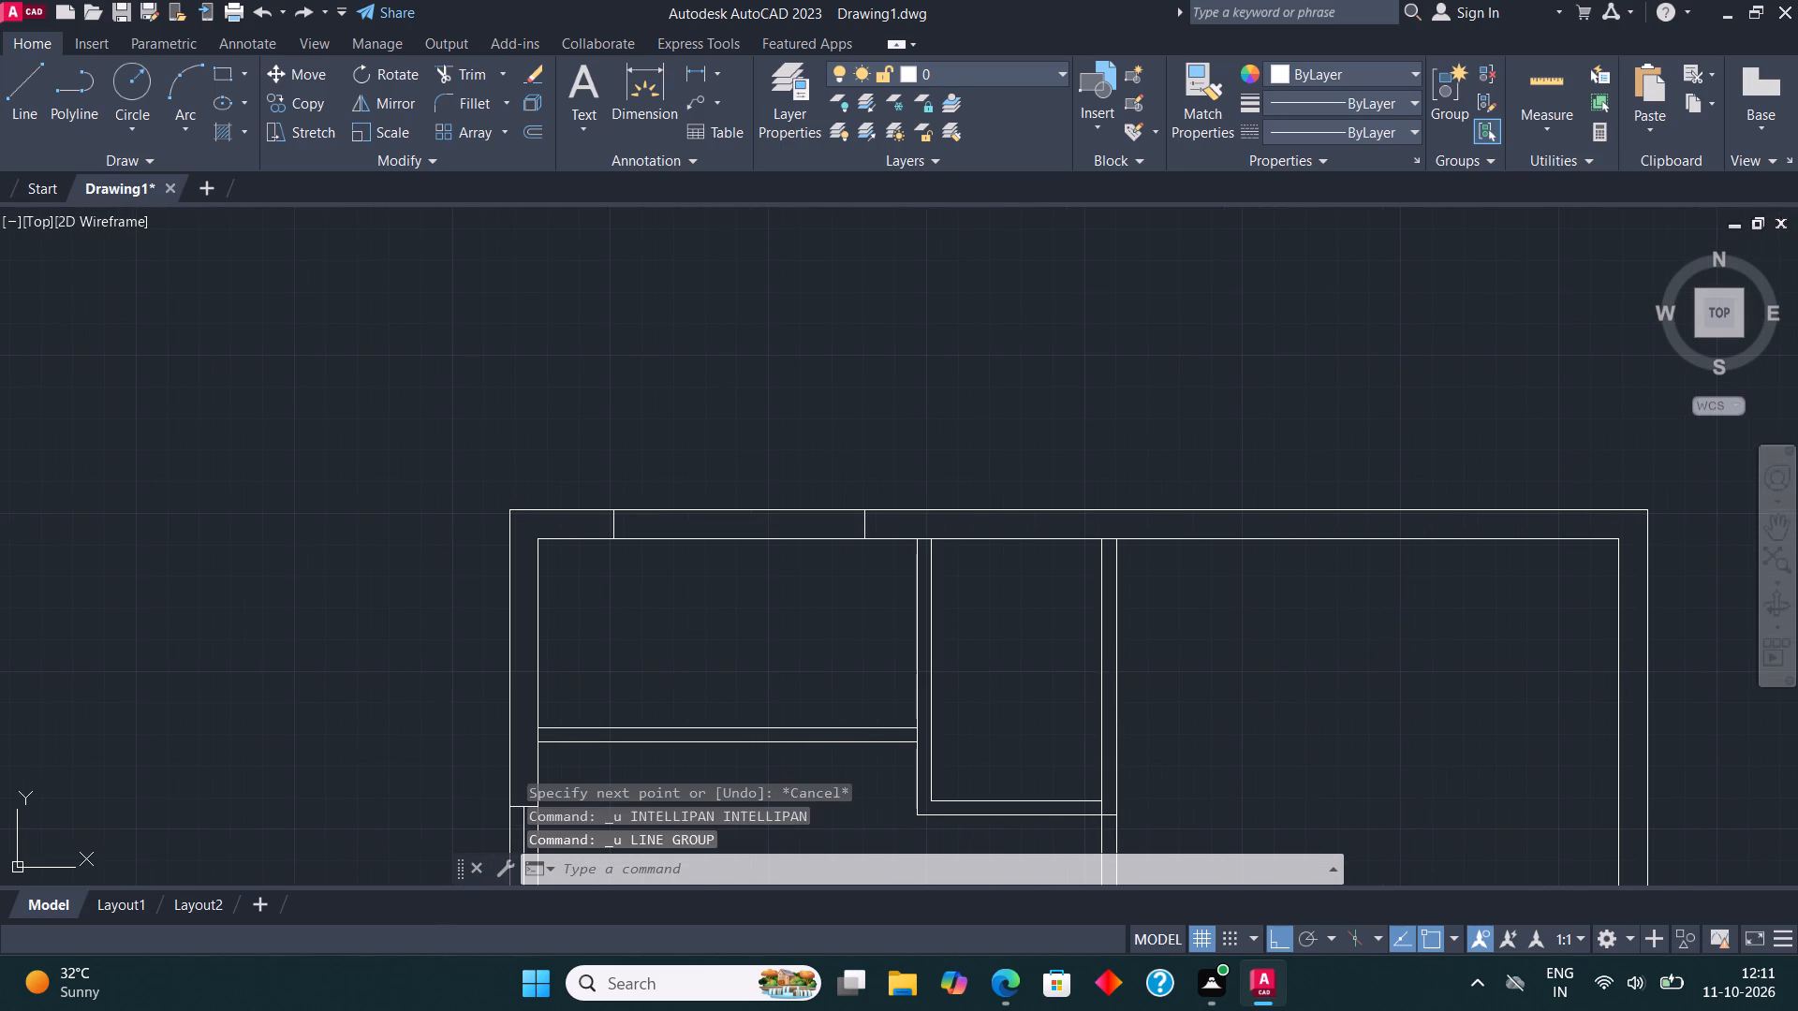
# Draw a narrow window with a centre line in the top outer wall, just left of the upper-left room's right-hand partition.
pyautogui.scroll(1, 648, 549)
pyautogui.click(220, 75)
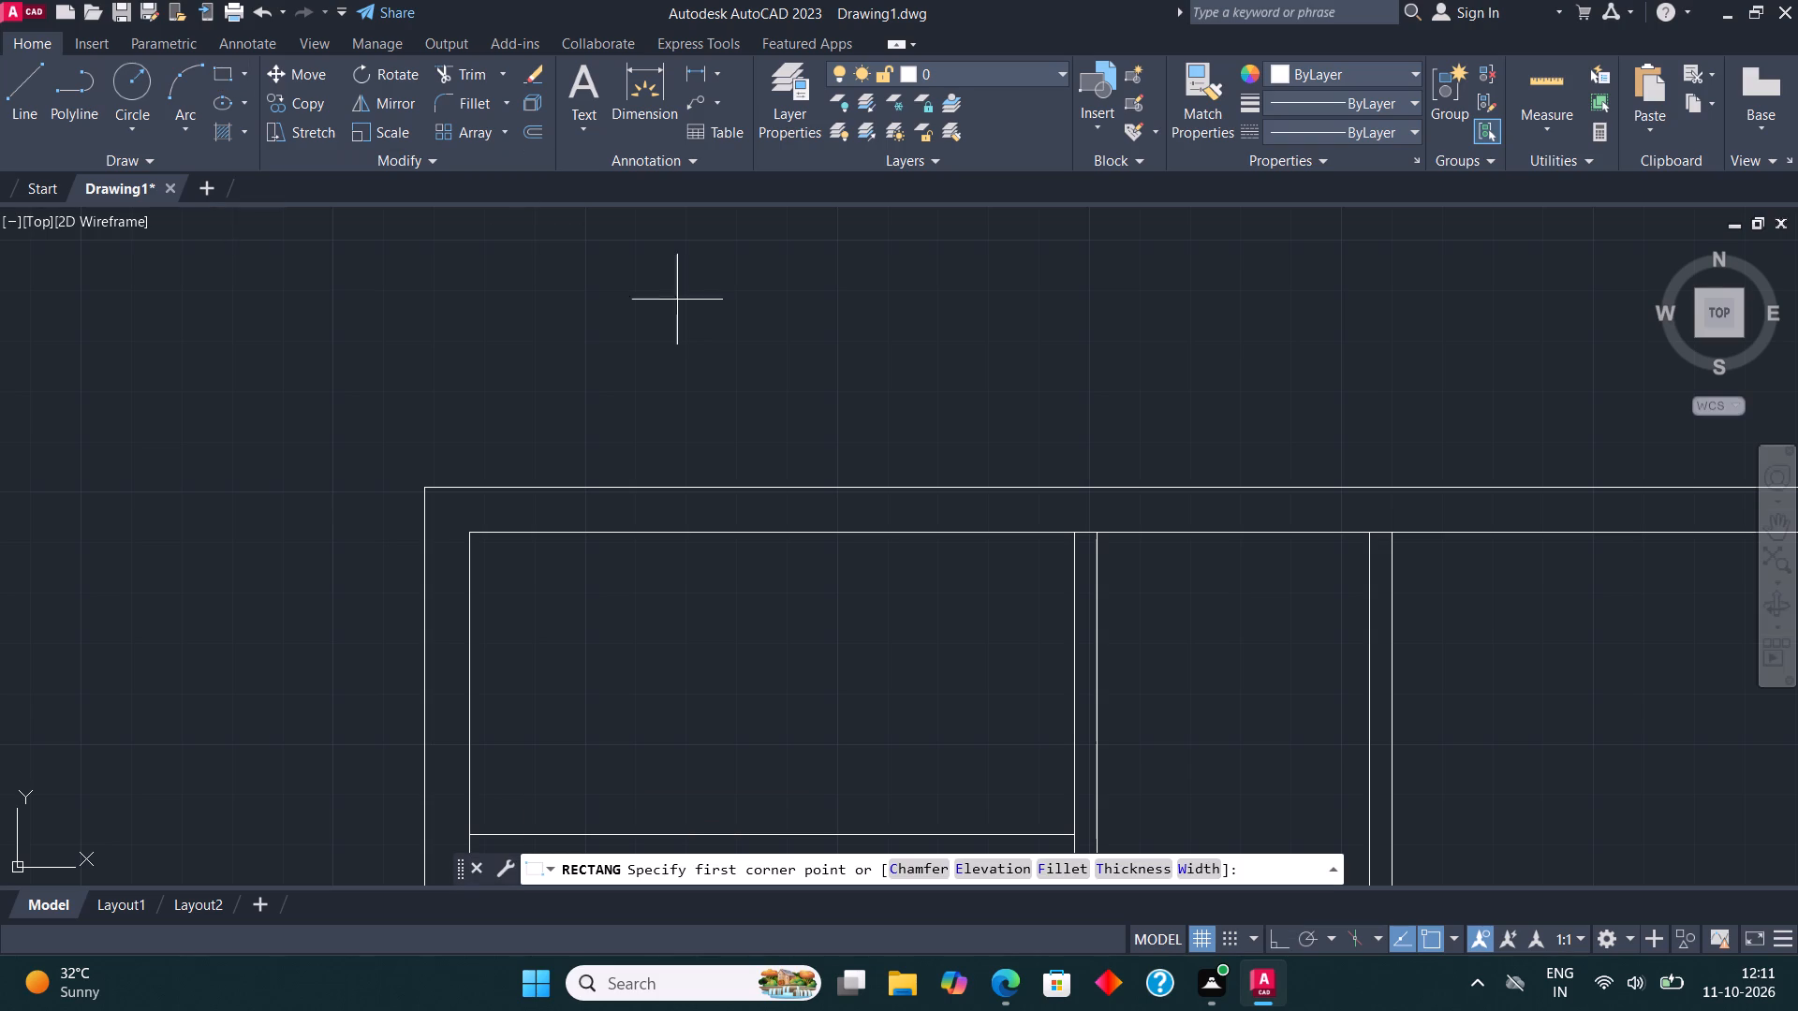
pyautogui.scroll(1, 1039, 504)
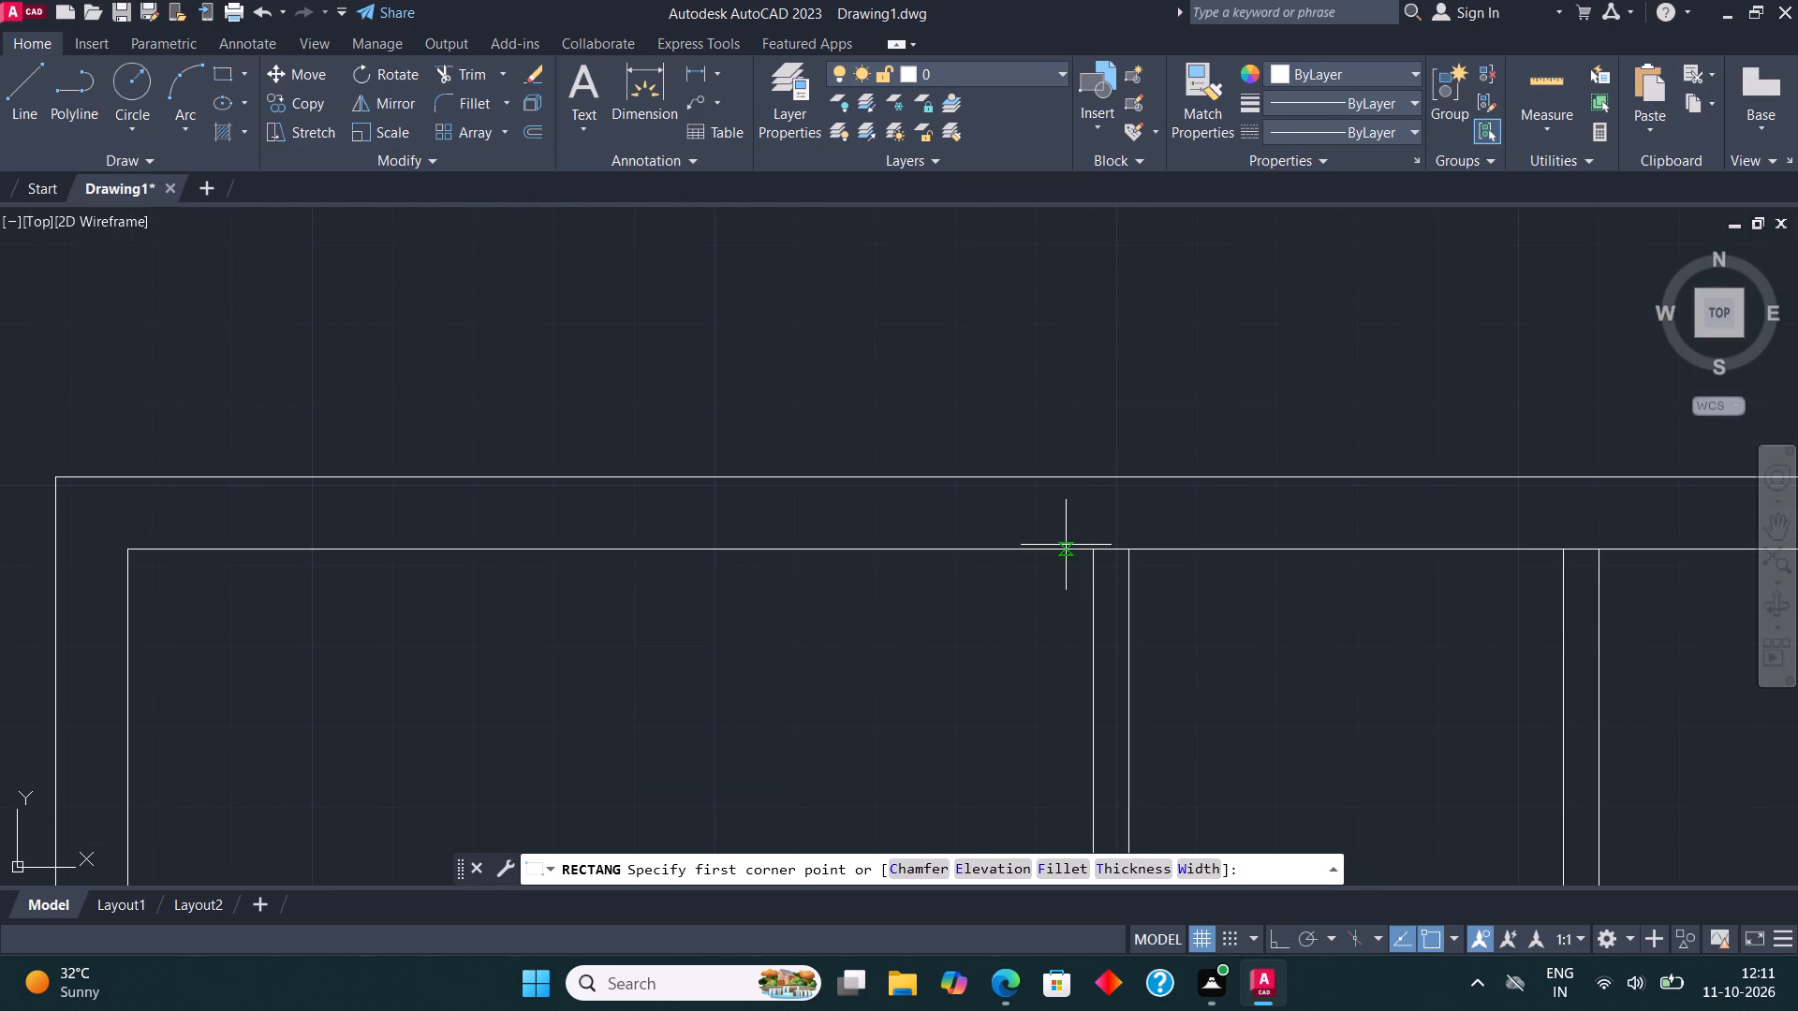
pyautogui.click(1066, 546)
pyautogui.click(798, 479)
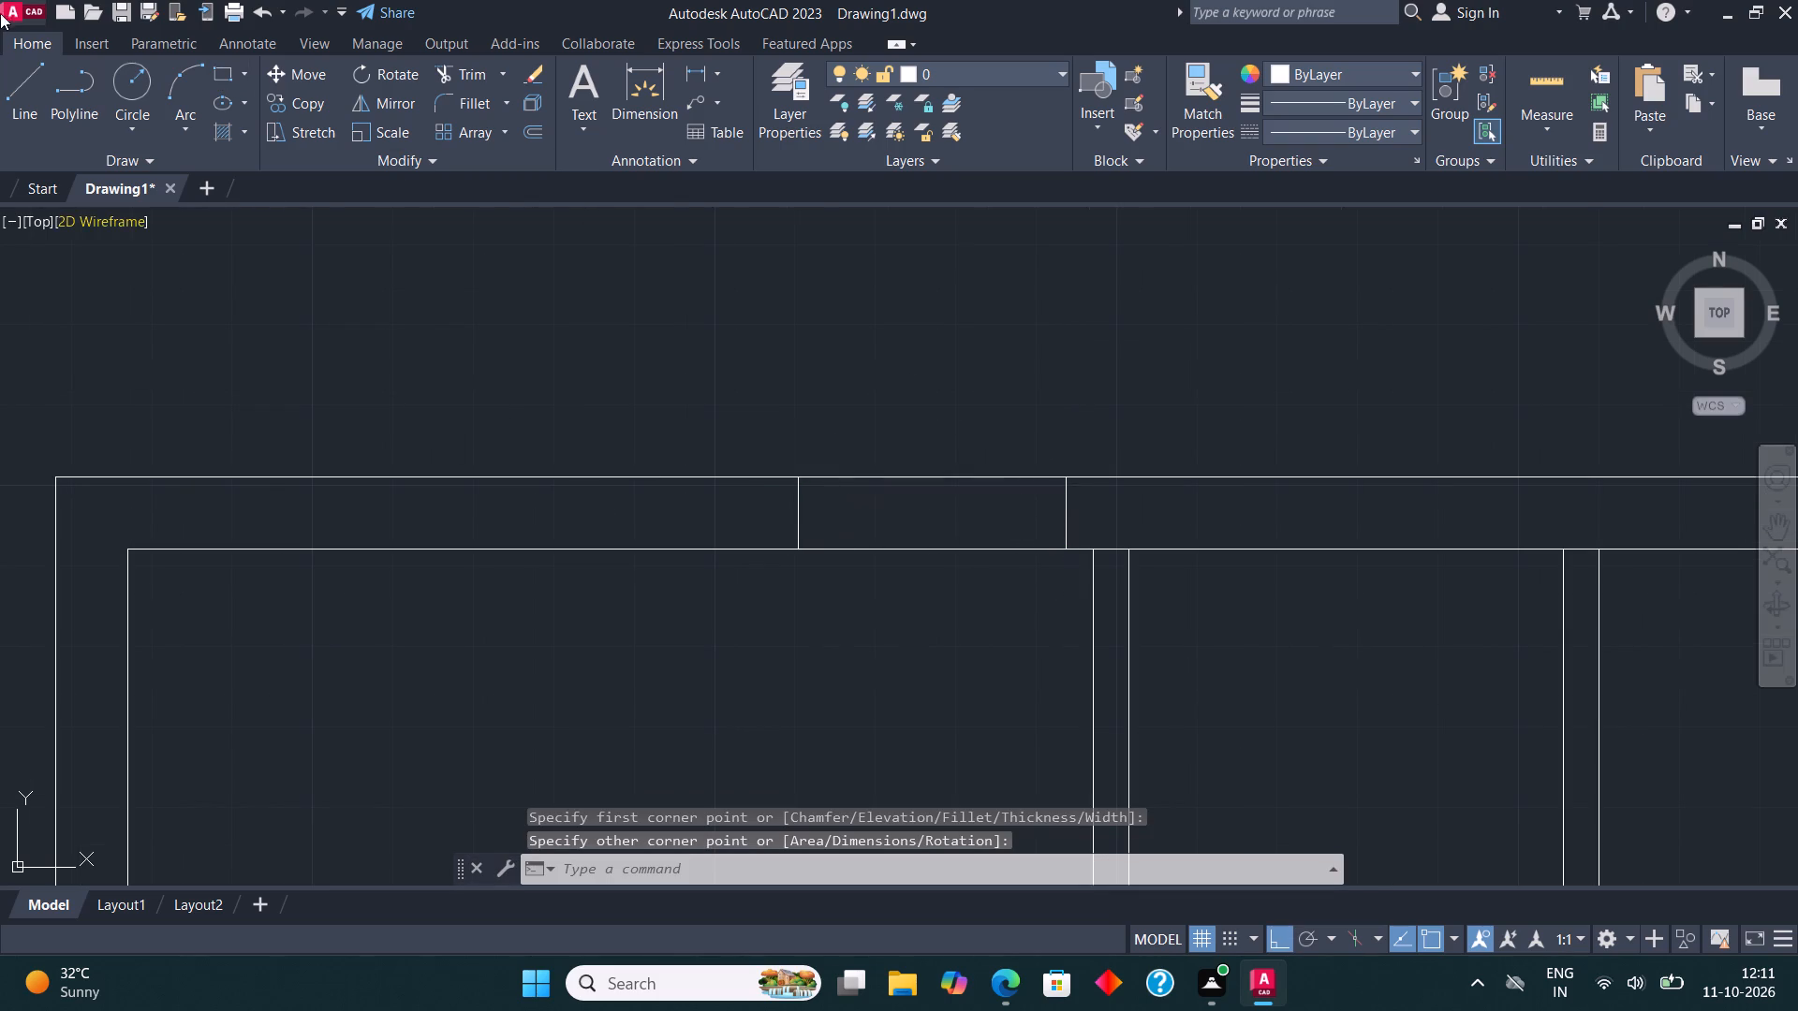
pyautogui.click(27, 82)
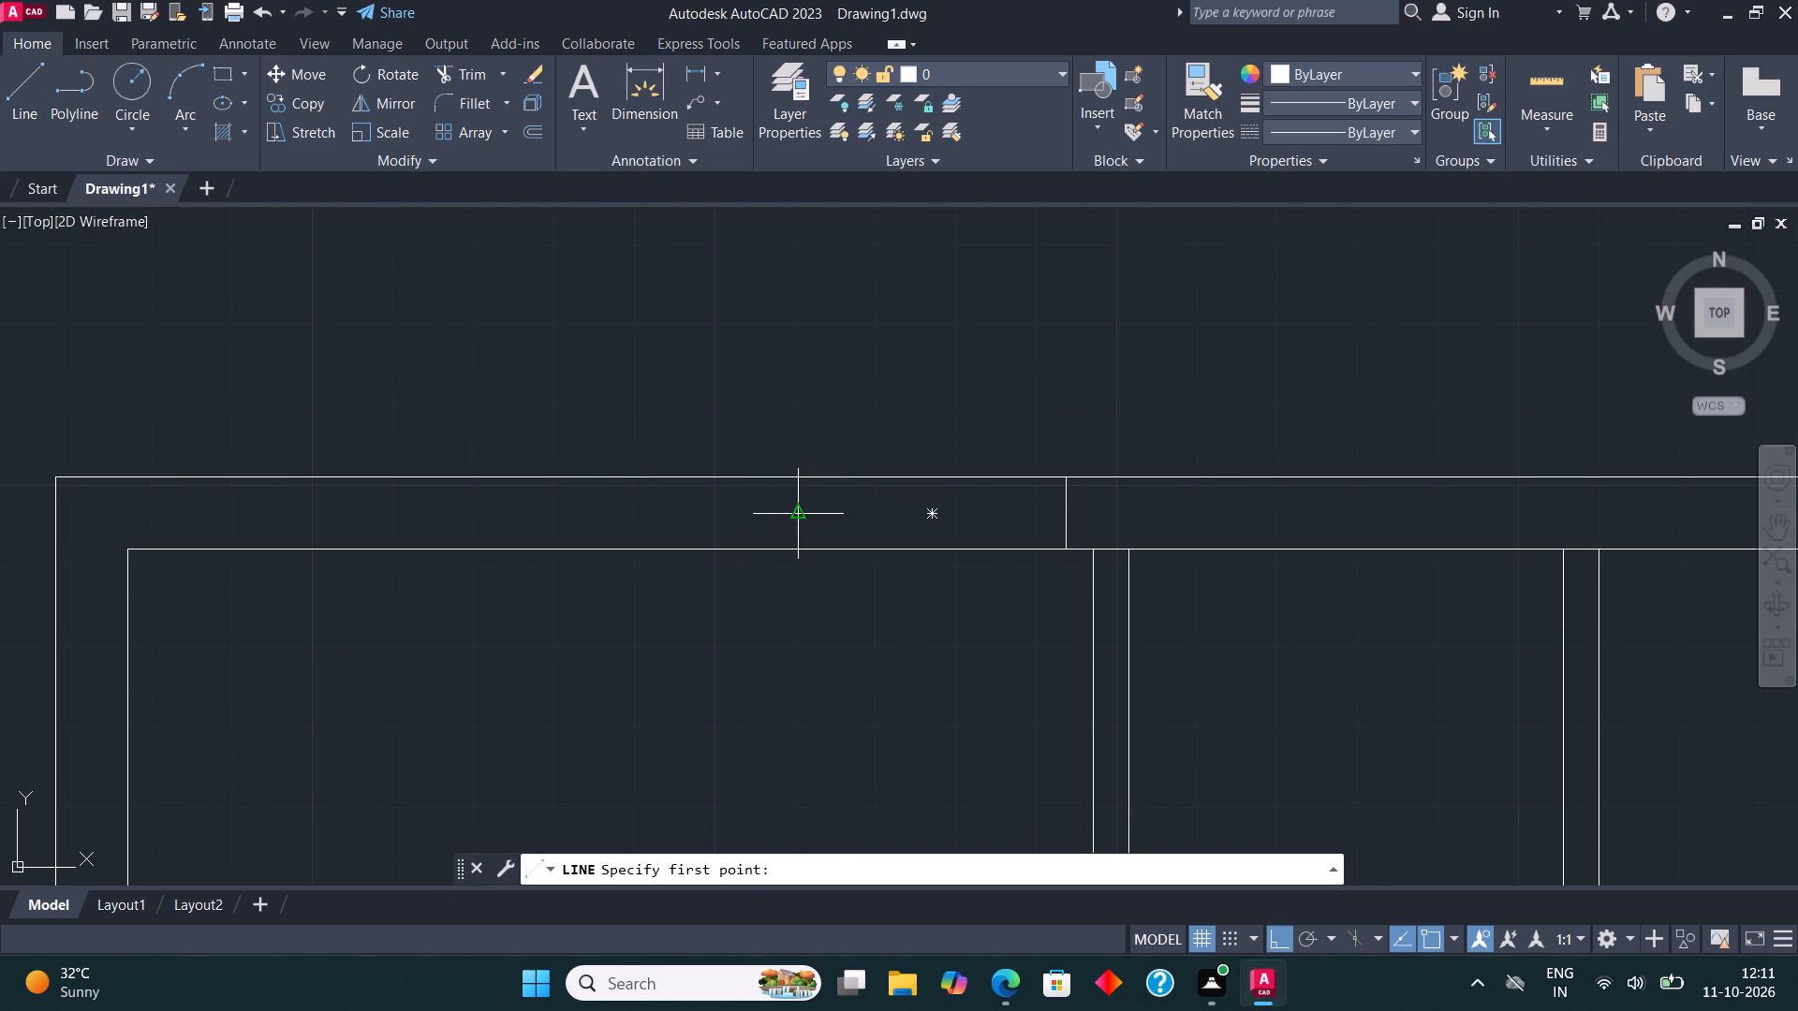
pyautogui.click(795, 515)
pyautogui.click(1073, 517)
pyautogui.press('`')
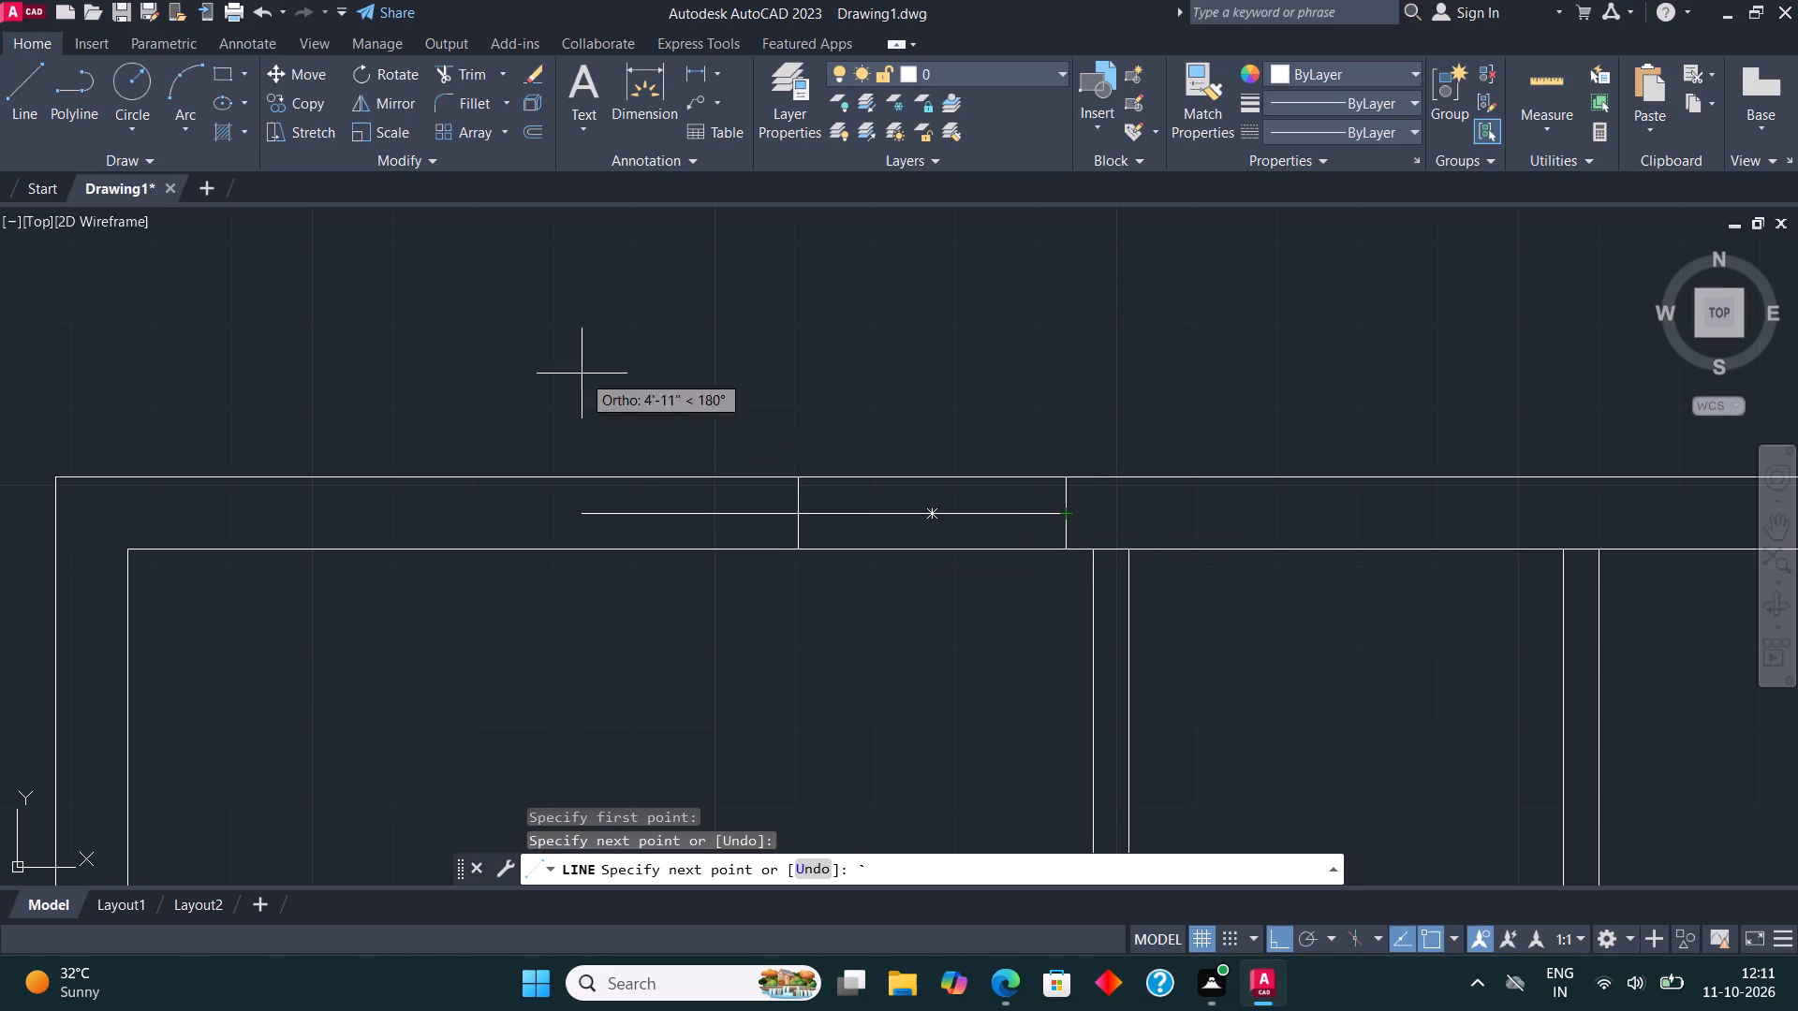
# Draw a wide window rectangle with a centre line in the top outer wall, near the plan's upper-left corner.
pyautogui.click(228, 67)
pyautogui.moveTo(715, 466); pyautogui.dragTo(801, 483, button='middle')
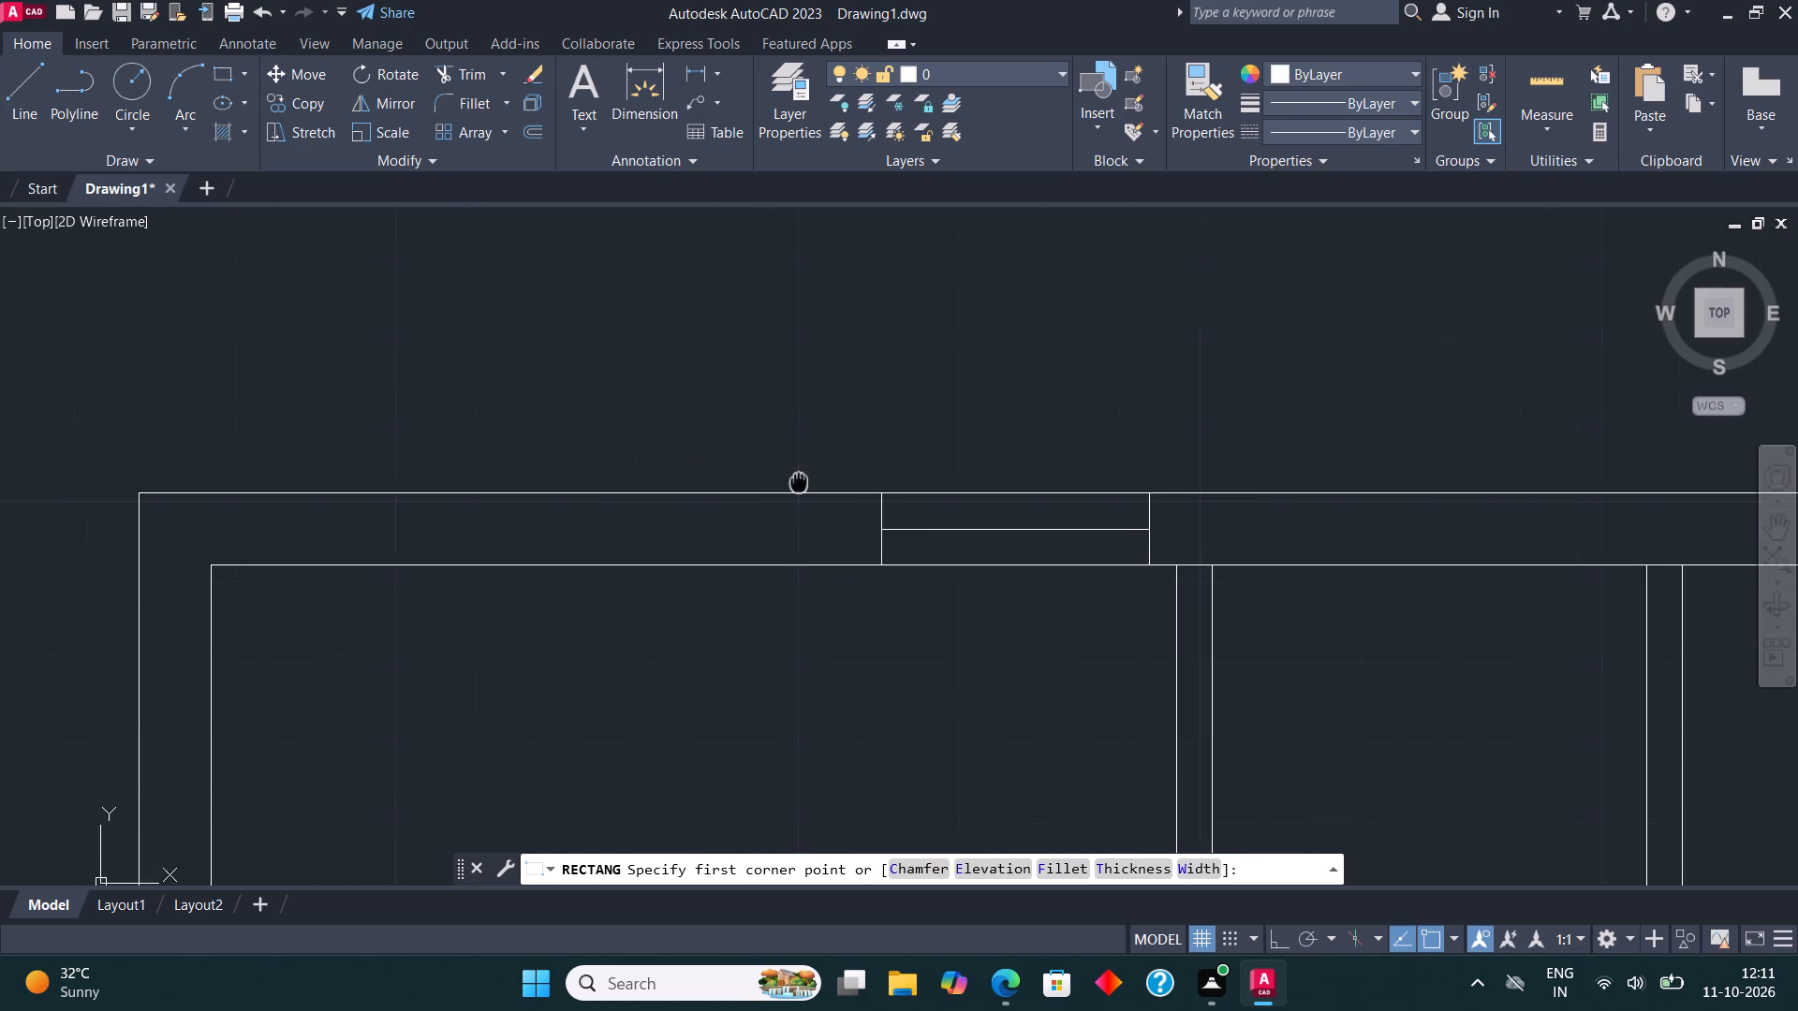
pyautogui.moveTo(801, 483); pyautogui.dragTo(808, 485, button='middle')
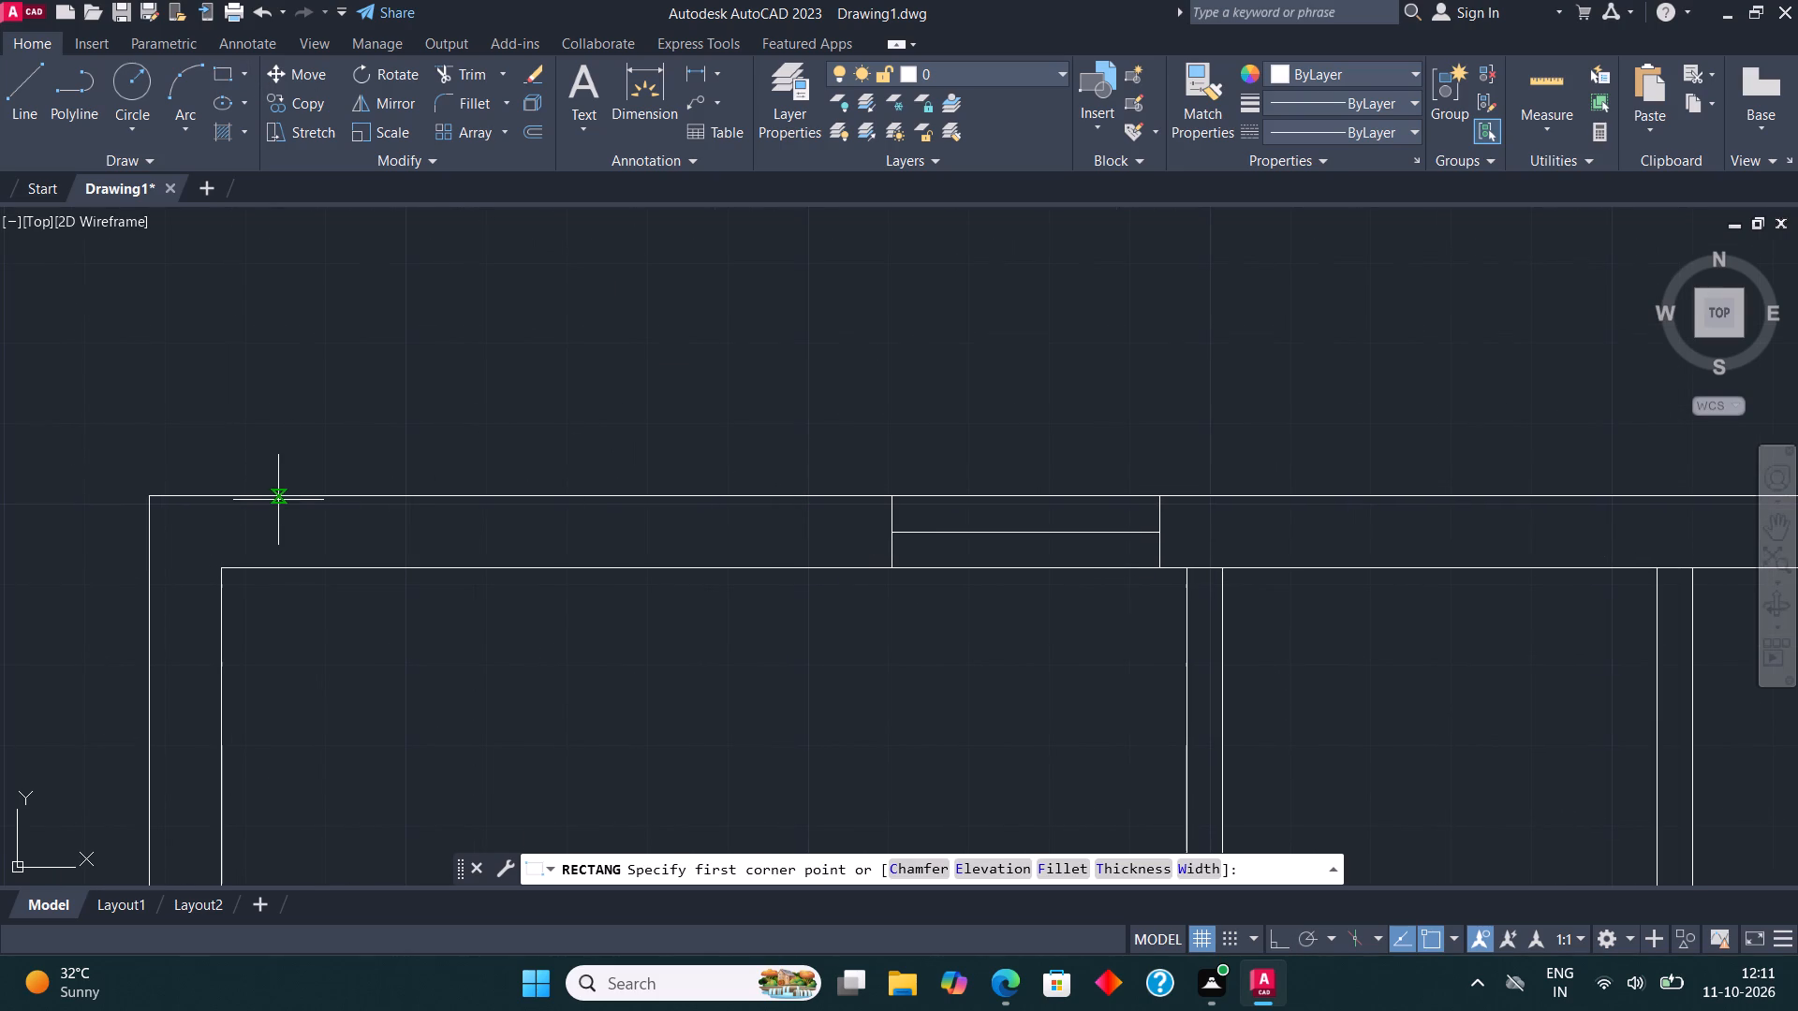
pyautogui.click(278, 500)
pyautogui.click(766, 566)
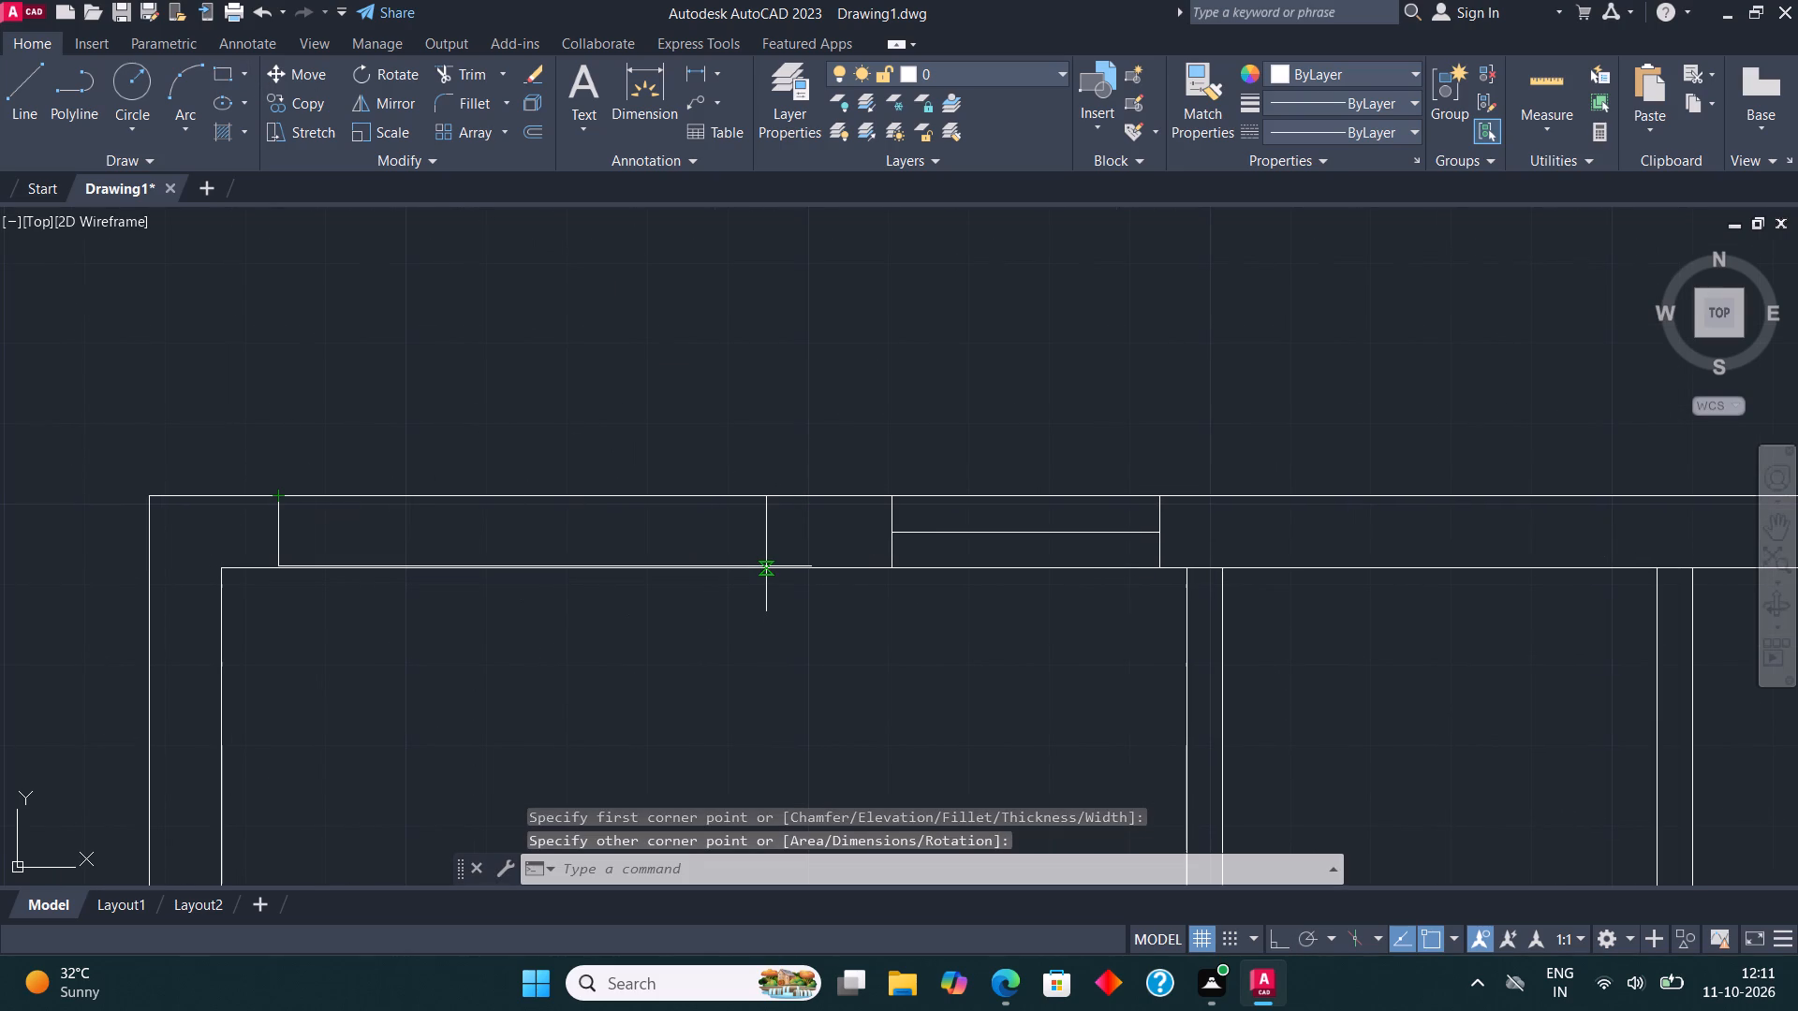
pyautogui.click(25, 80)
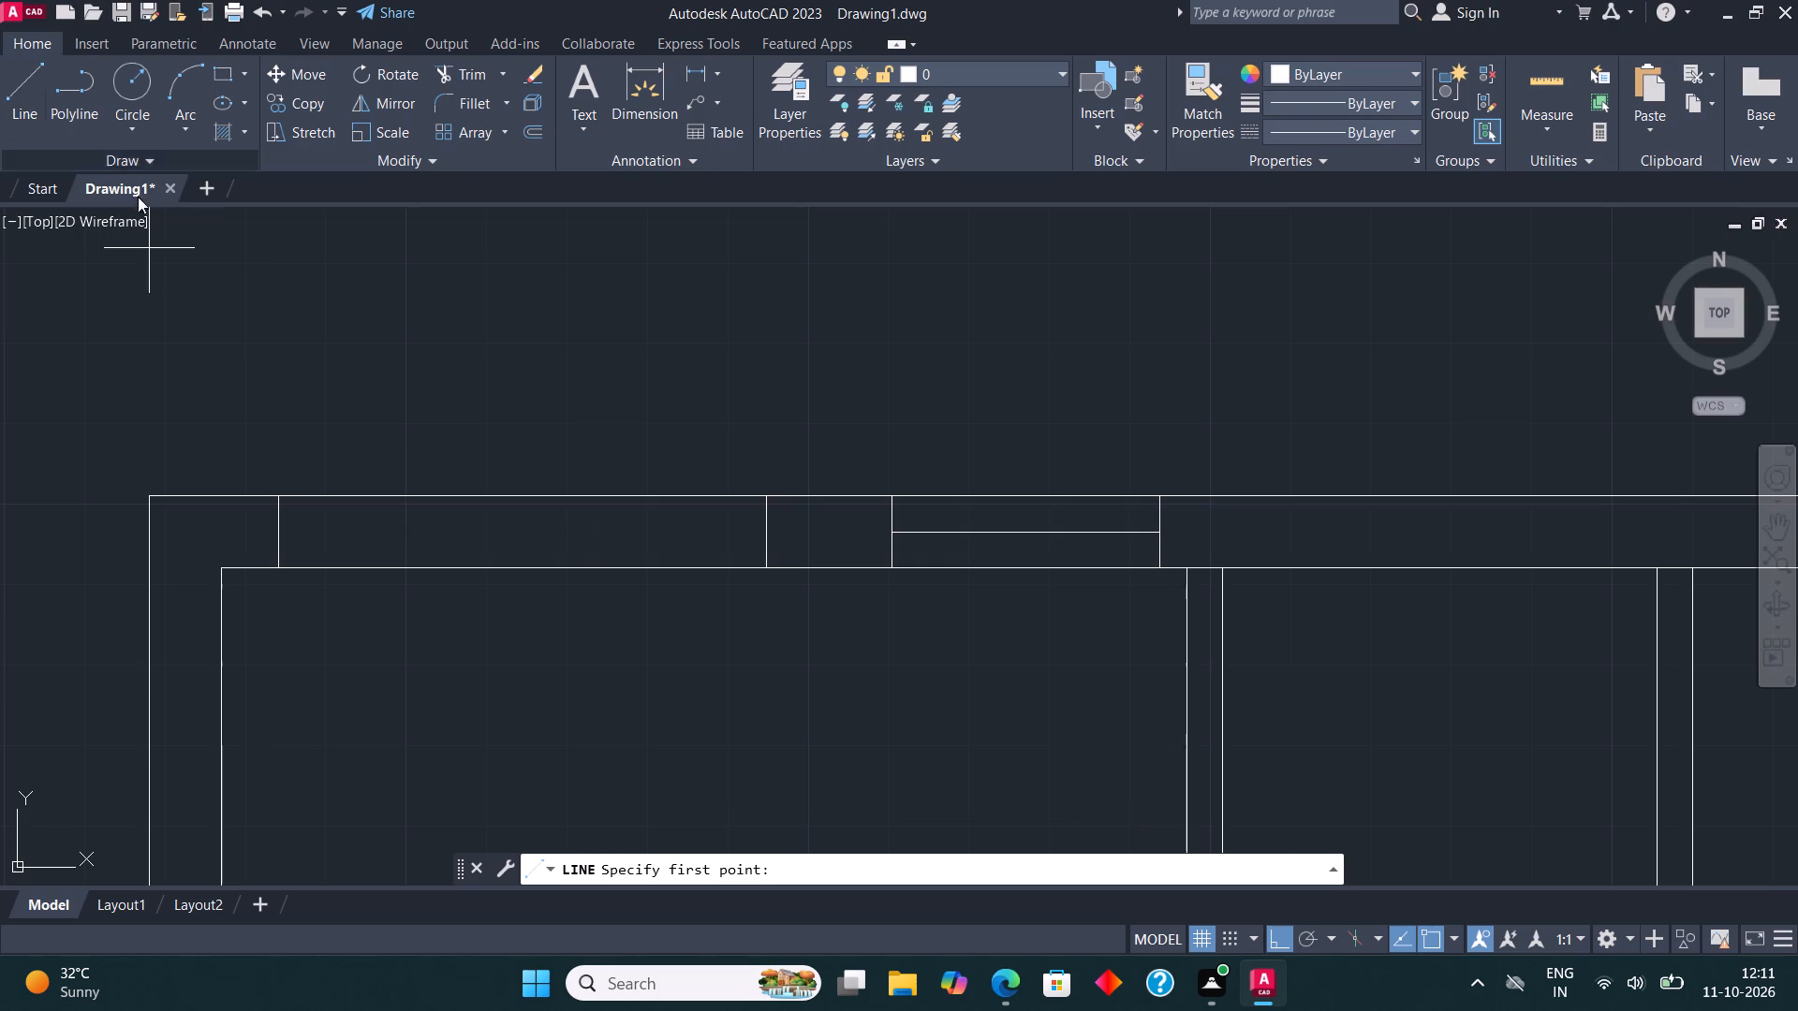
pyautogui.click(283, 530)
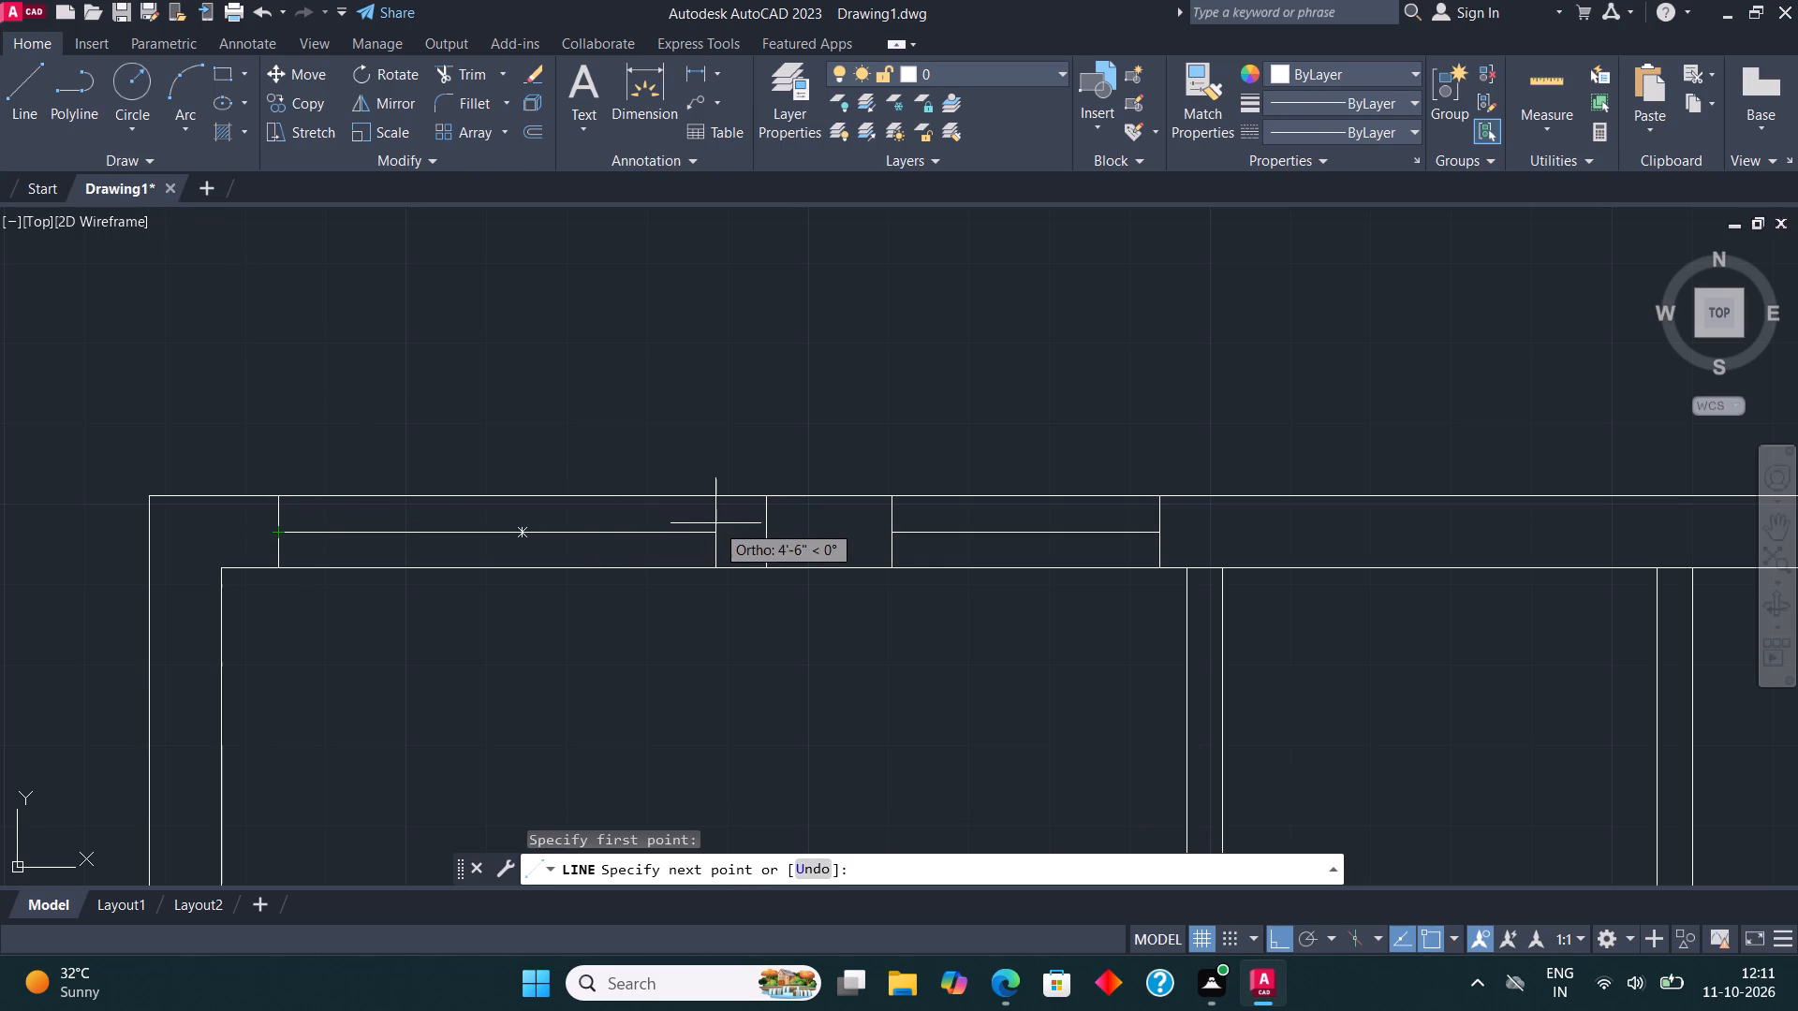
pyautogui.click(761, 530)
pyautogui.scroll(-3, 651, 493)
pyautogui.press('Escape')
# Draw a small window with a centre line in the top outer wall above the narrow room between the two partitions.
pyautogui.moveTo(862, 504); pyautogui.dragTo(831, 488, button='middle')
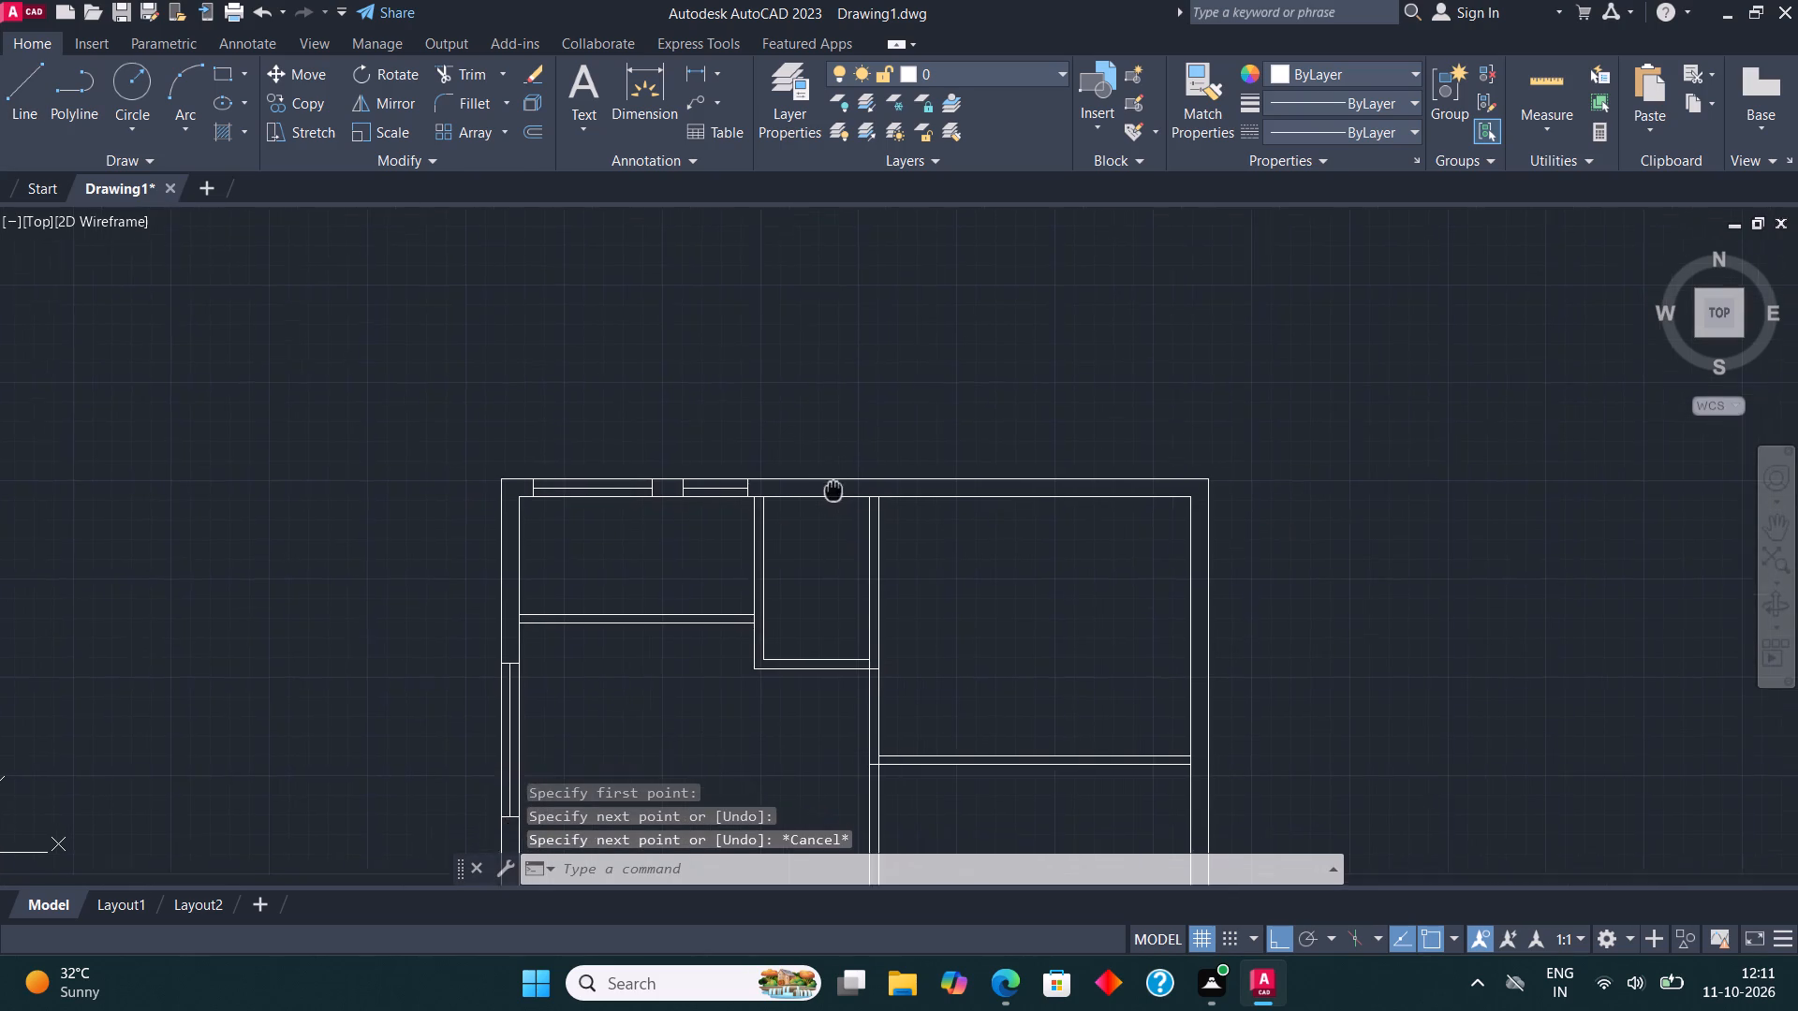
pyautogui.moveTo(831, 488); pyautogui.dragTo(759, 482, button='middle')
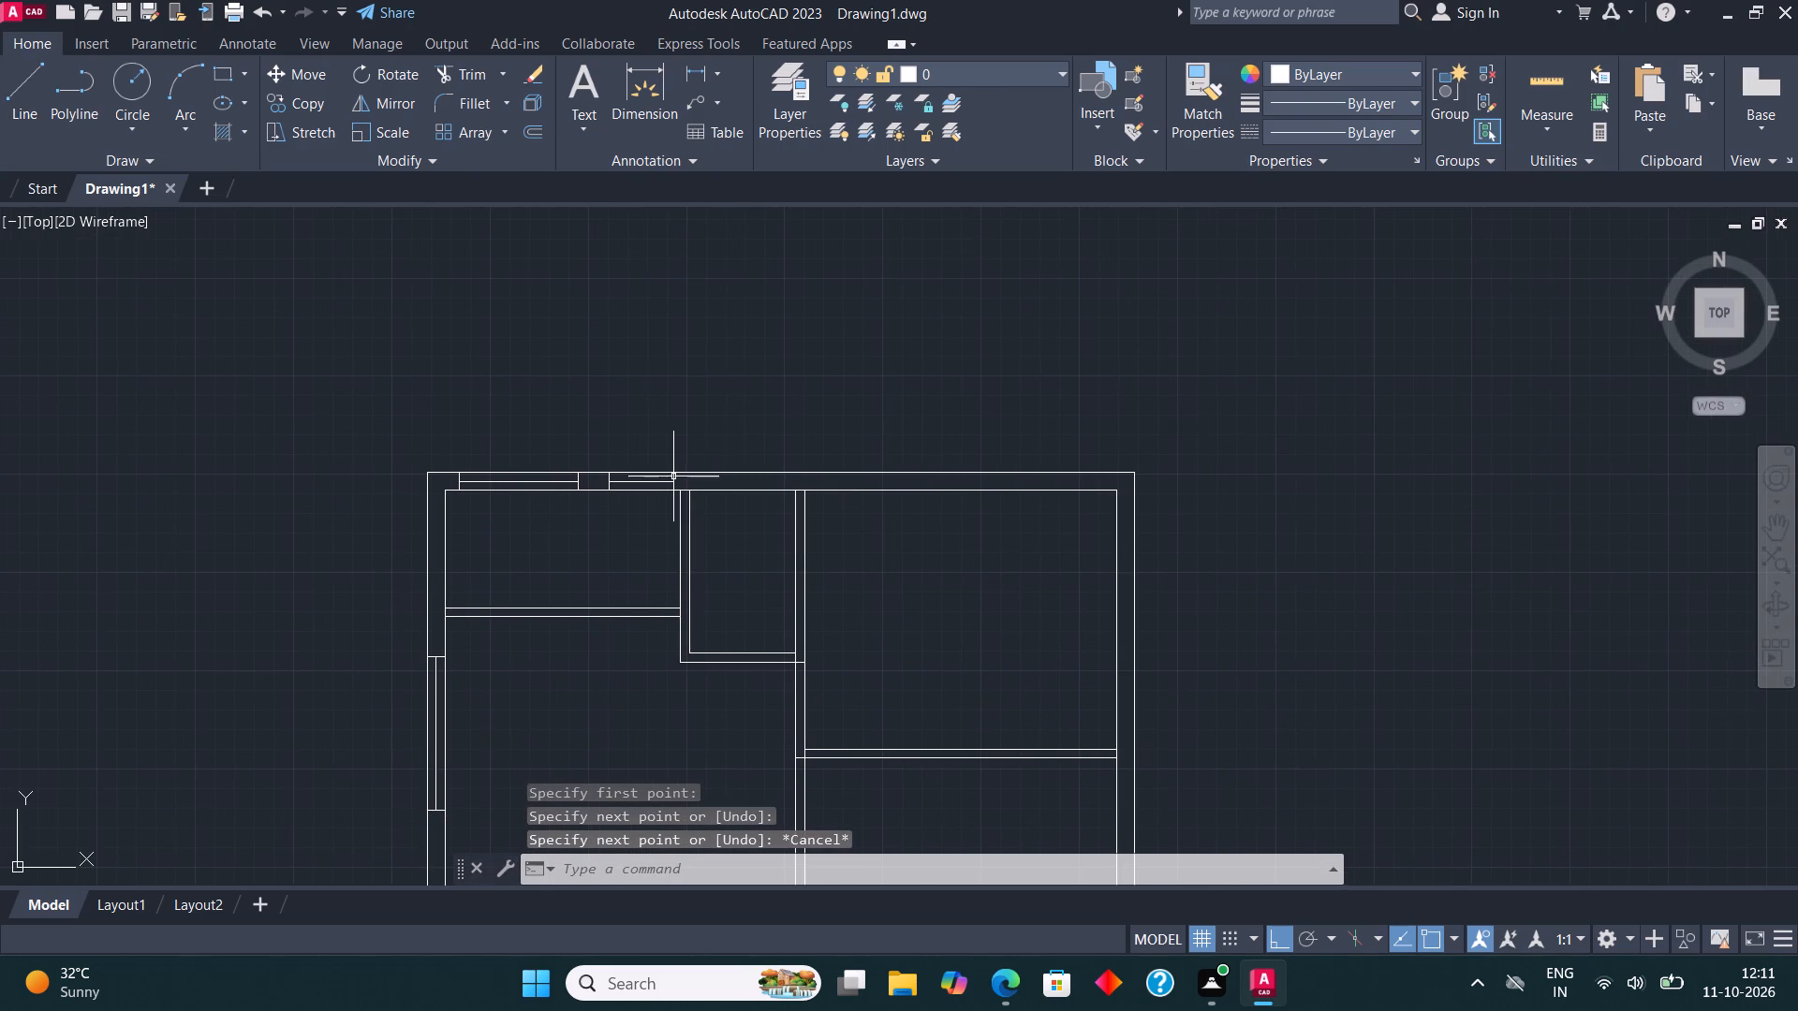
pyautogui.scroll(3, 649, 476)
pyautogui.click(219, 71)
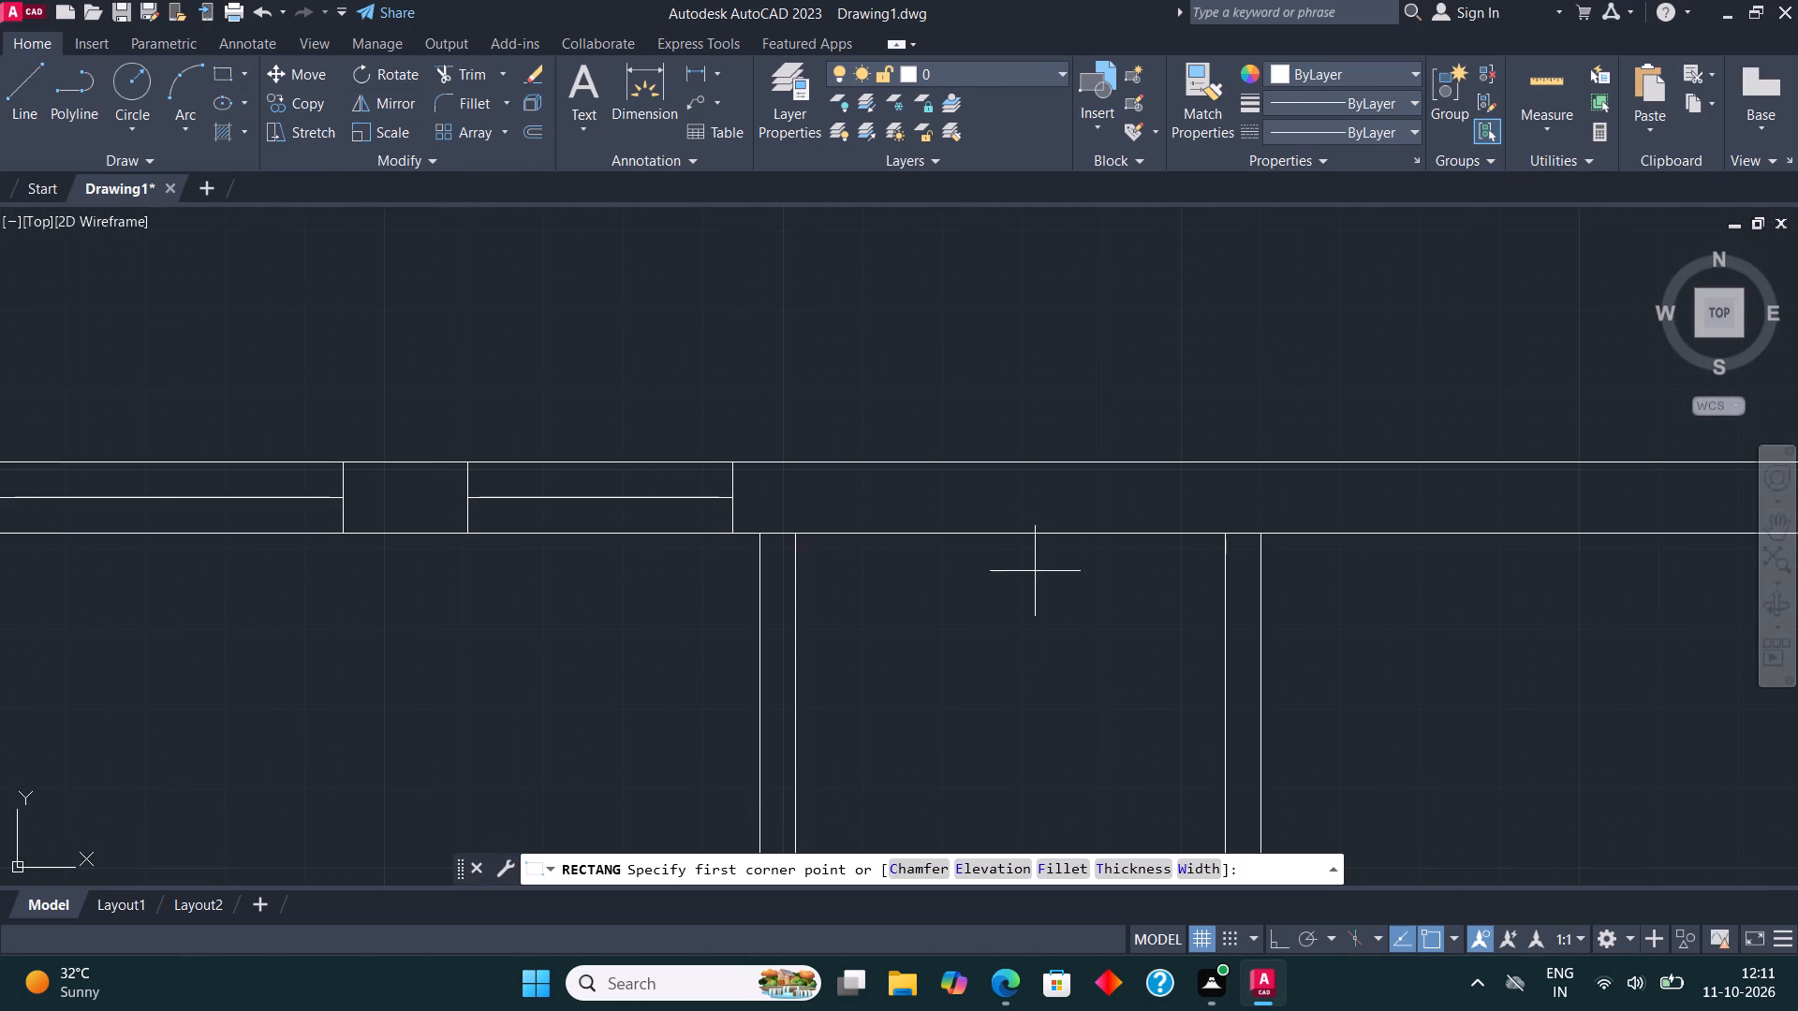
pyautogui.click(907, 534)
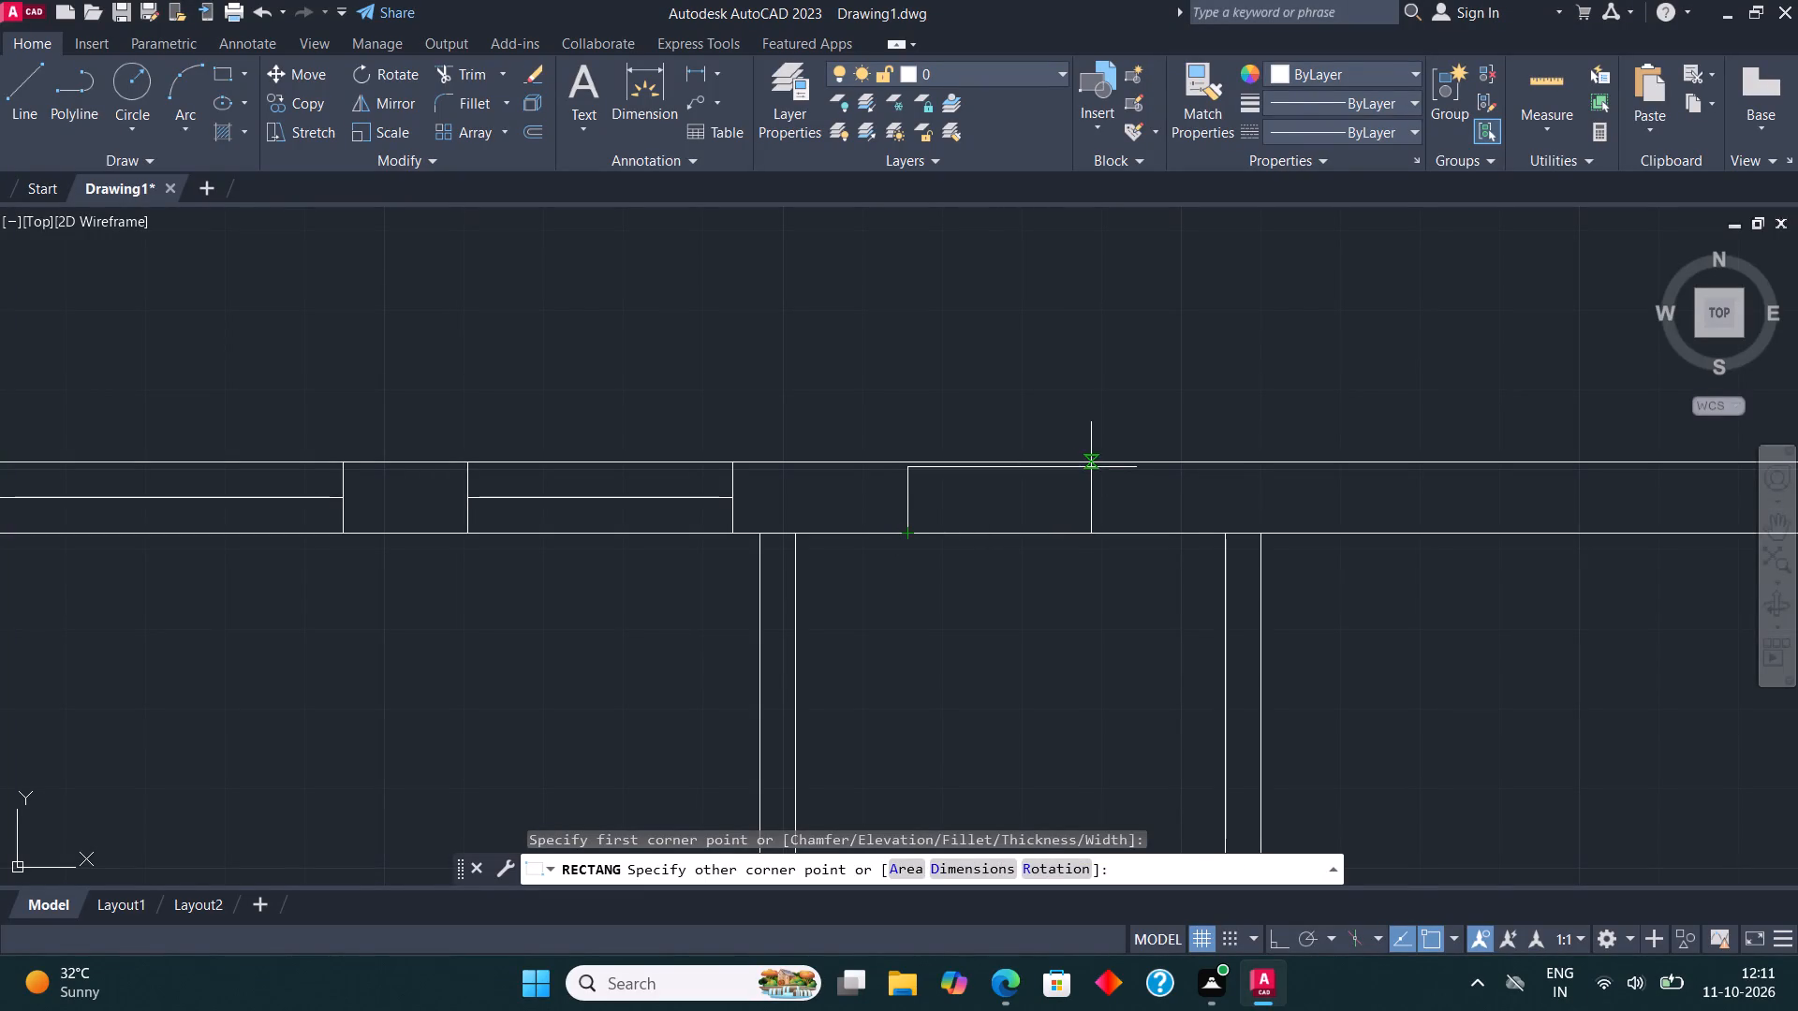
pyautogui.click(1091, 467)
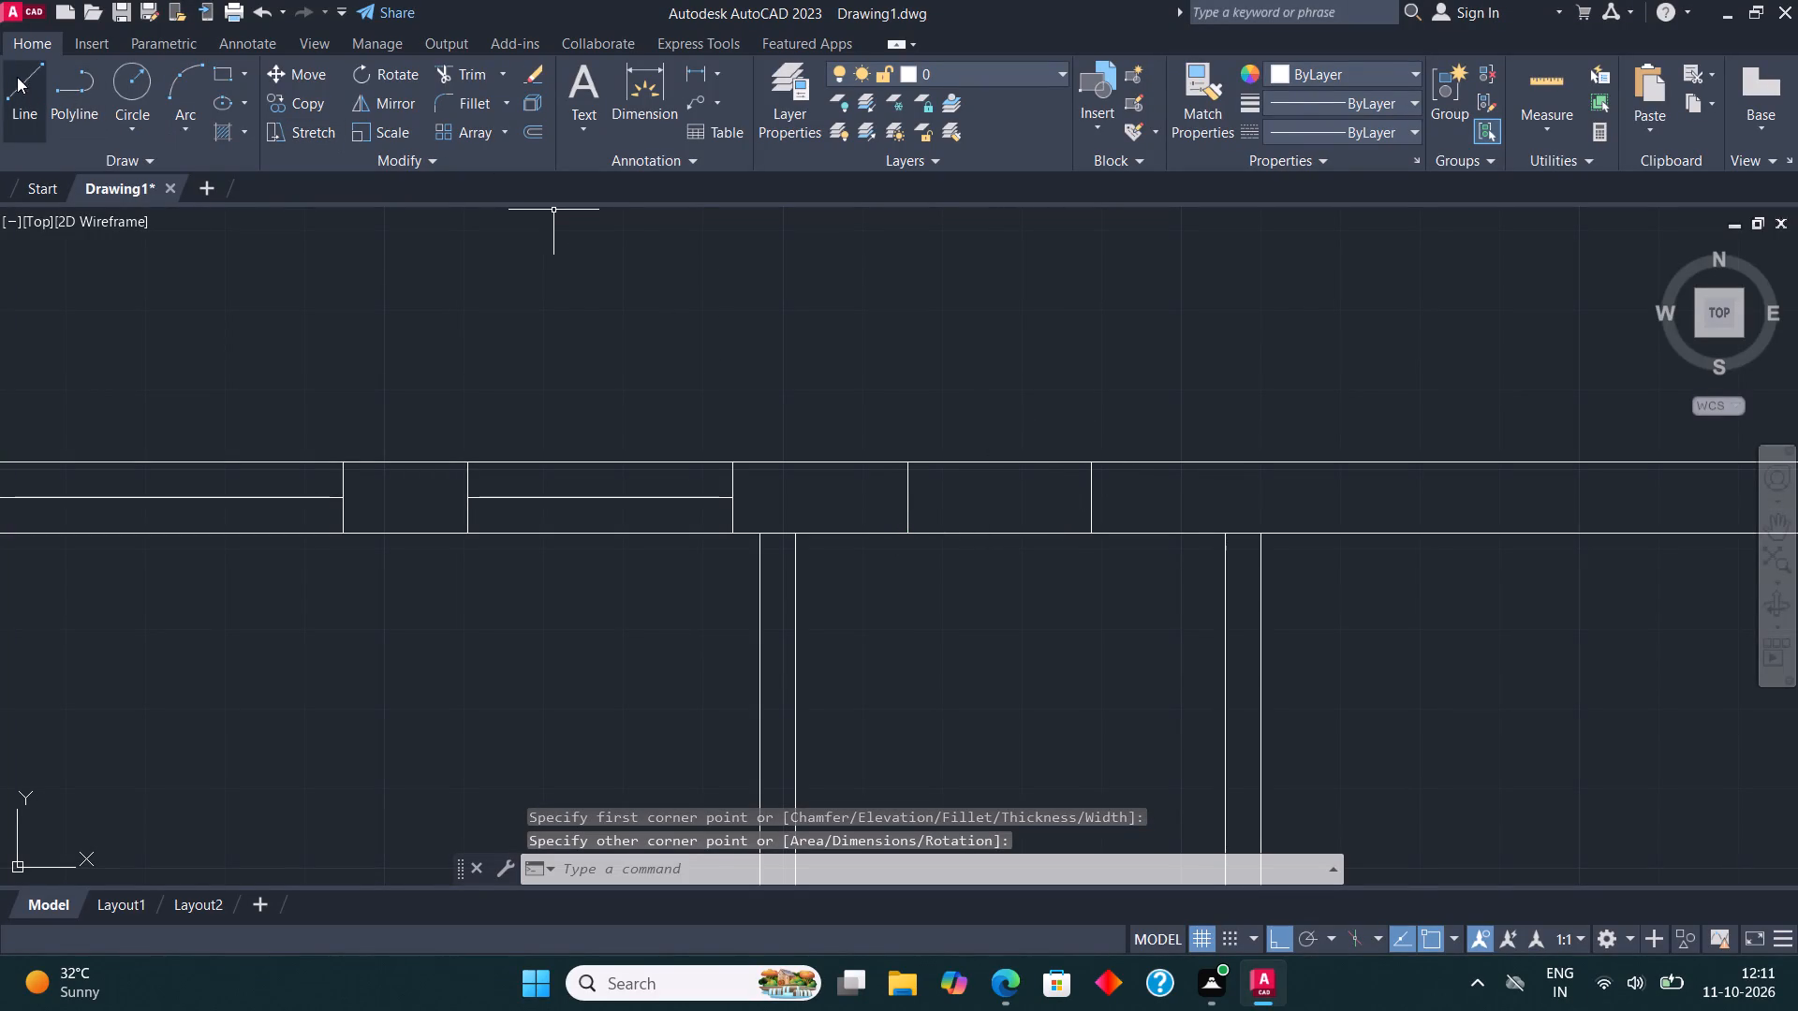
pyautogui.click(20, 79)
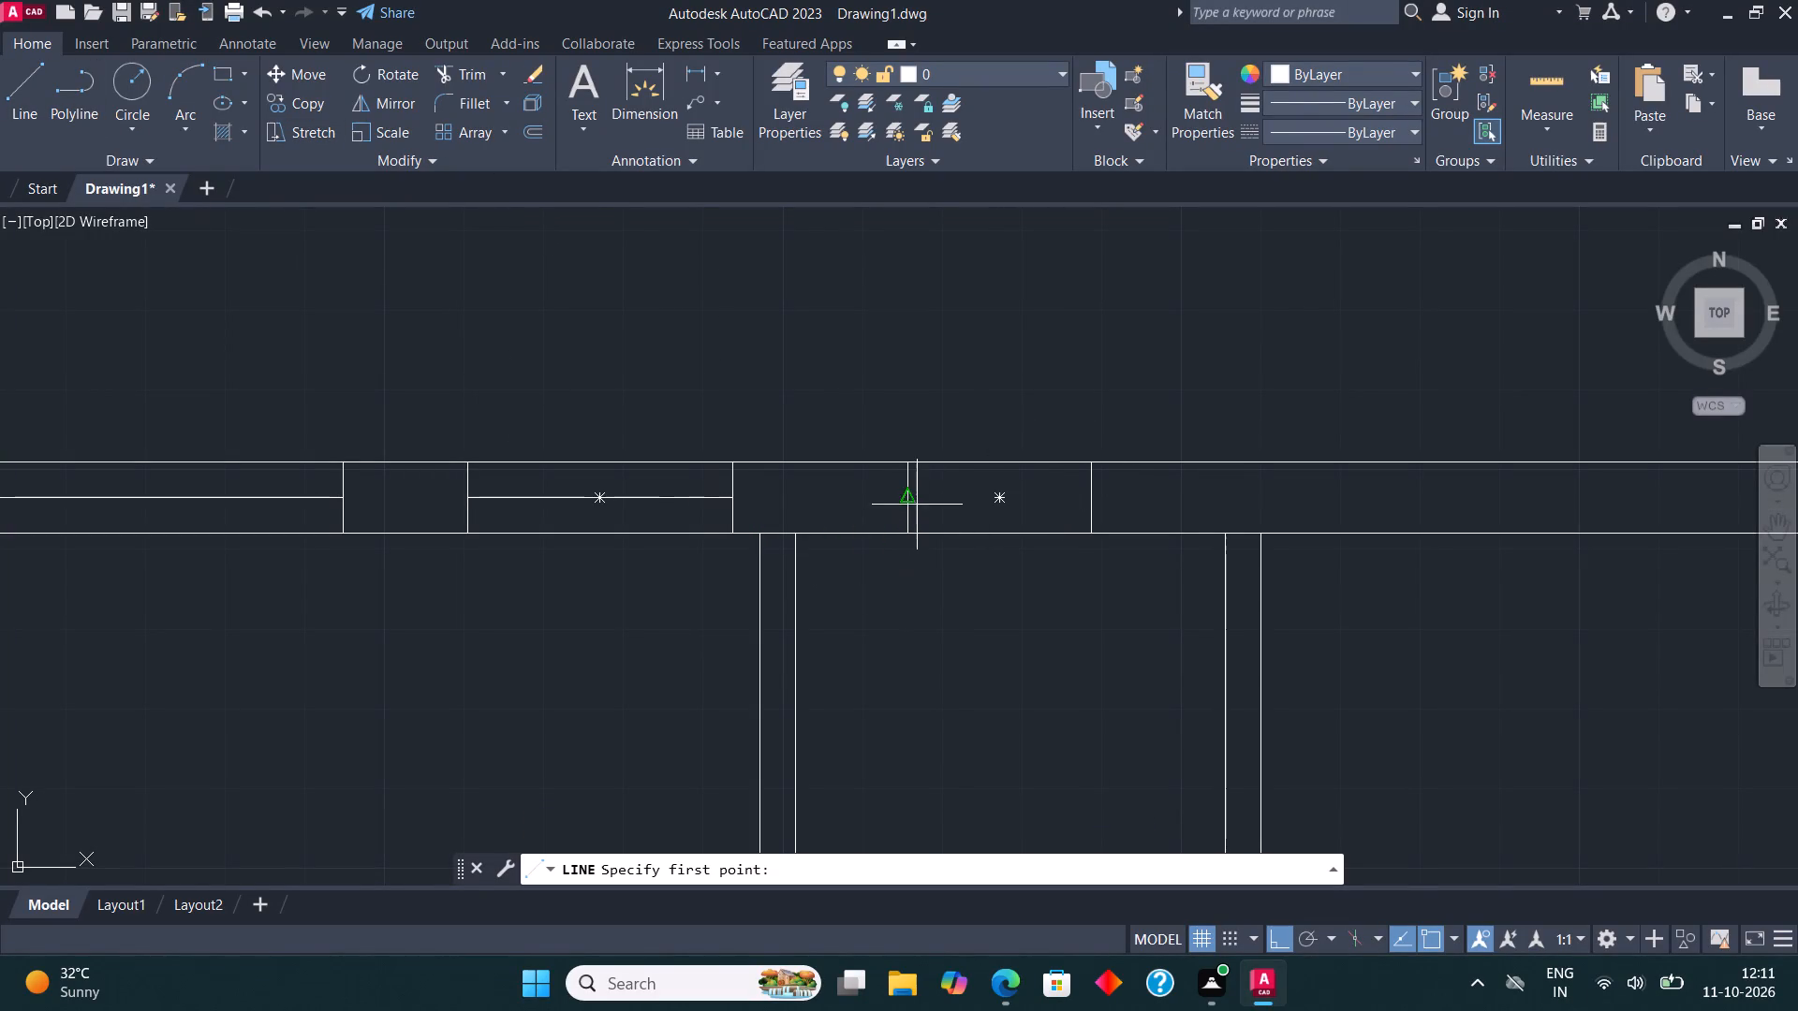
pyautogui.click(915, 502)
pyautogui.click(1094, 495)
pyautogui.press('Escape')
# Draw a tall window rectangle with a vertical centre line in the right outer wall of the upper-right room.
pyautogui.scroll(-3, 779, 558)
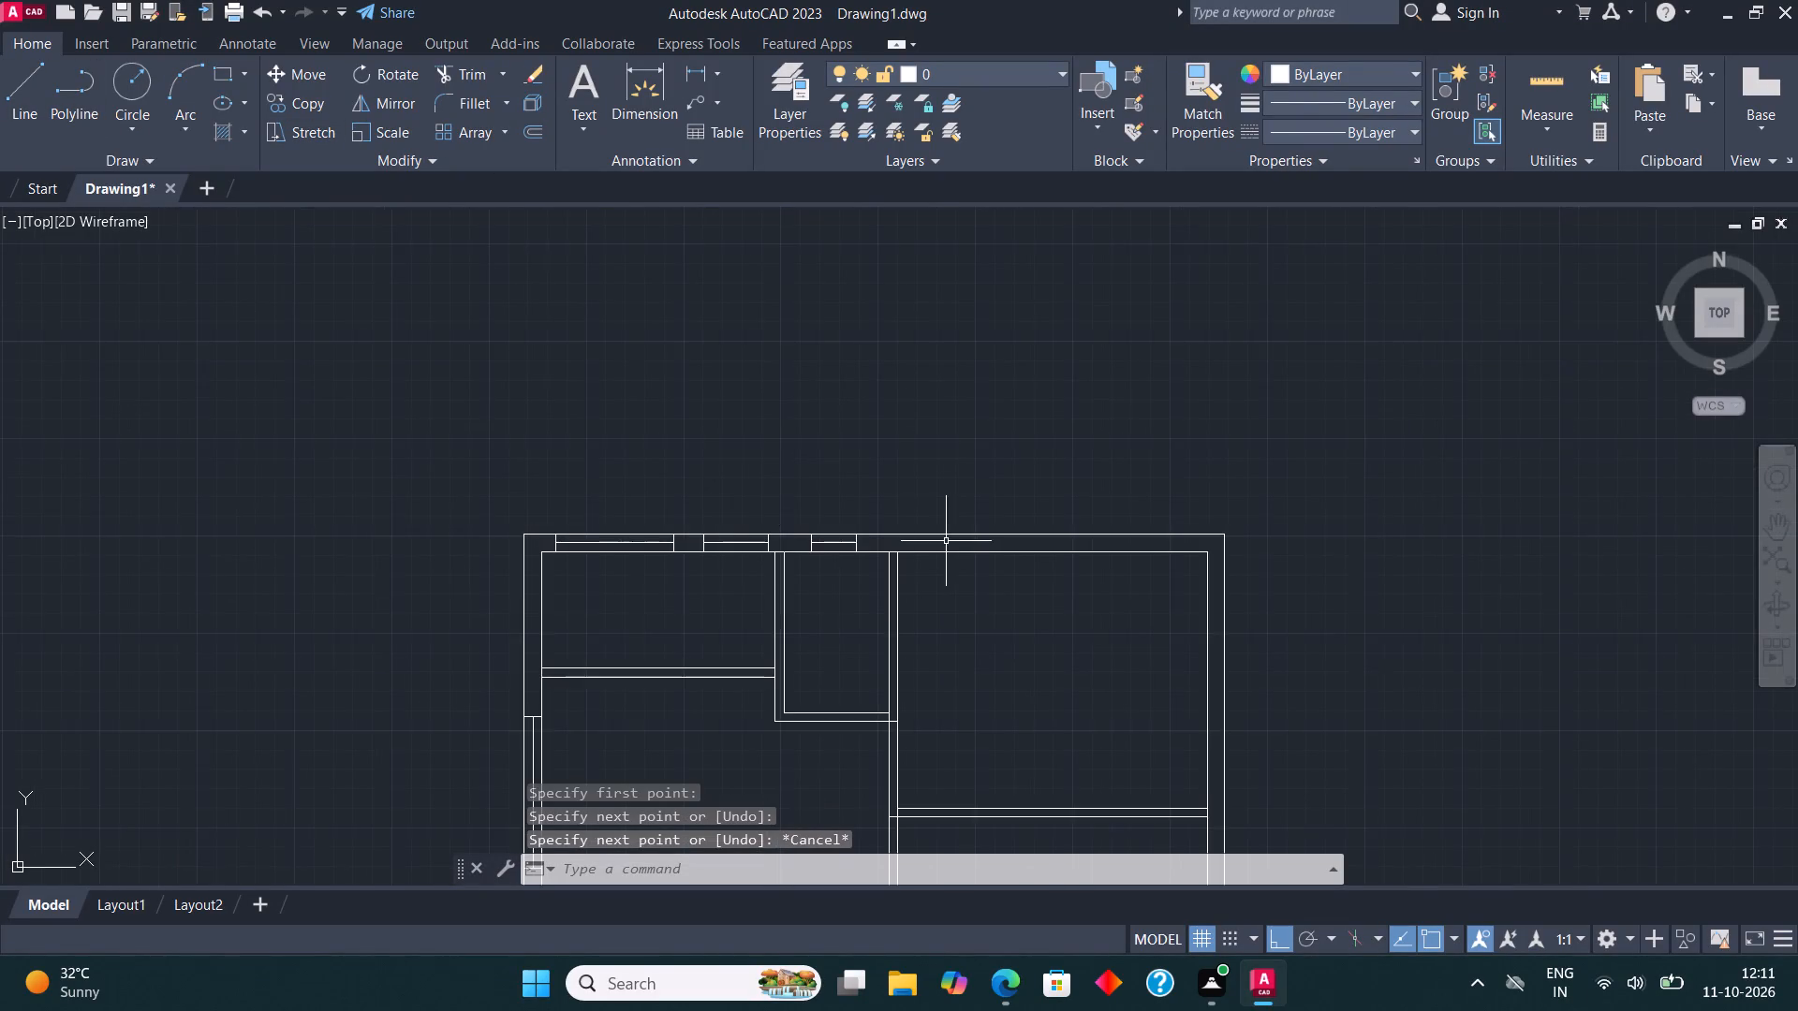
pyautogui.moveTo(927, 520); pyautogui.dragTo(878, 487, button='middle')
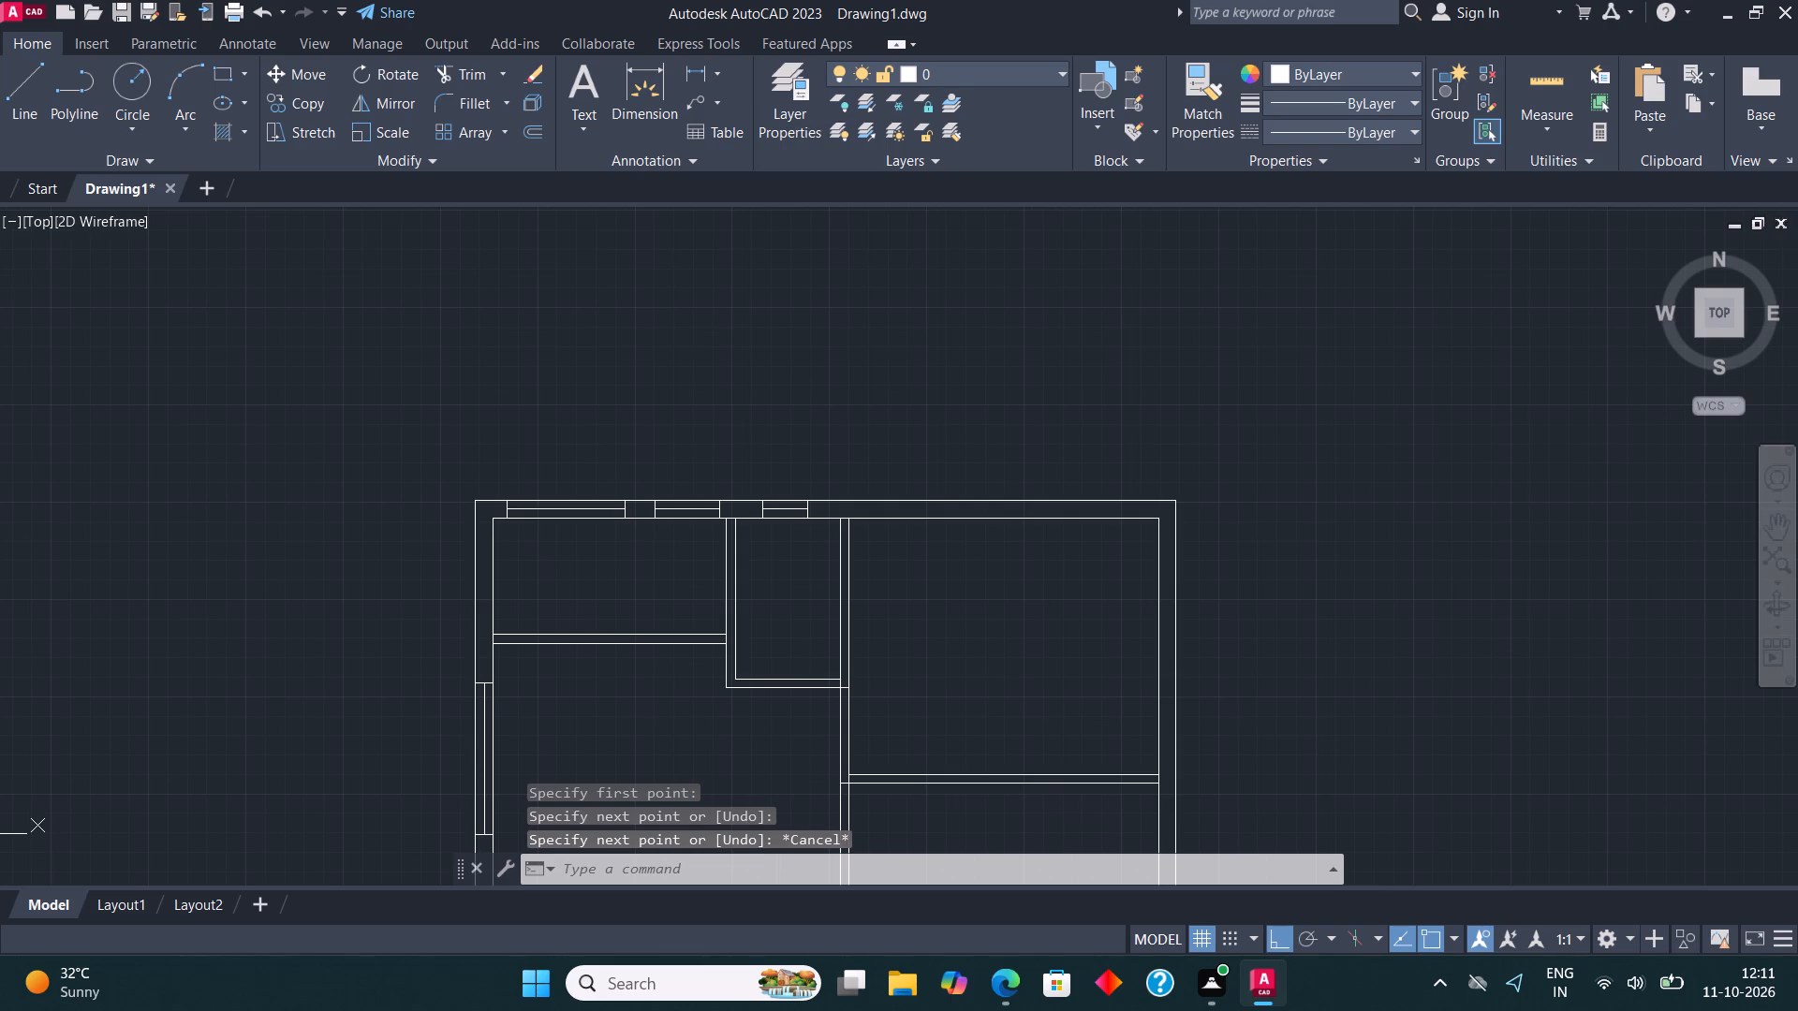
pyautogui.moveTo(1230, 652); pyautogui.dragTo(1116, 568, button='middle')
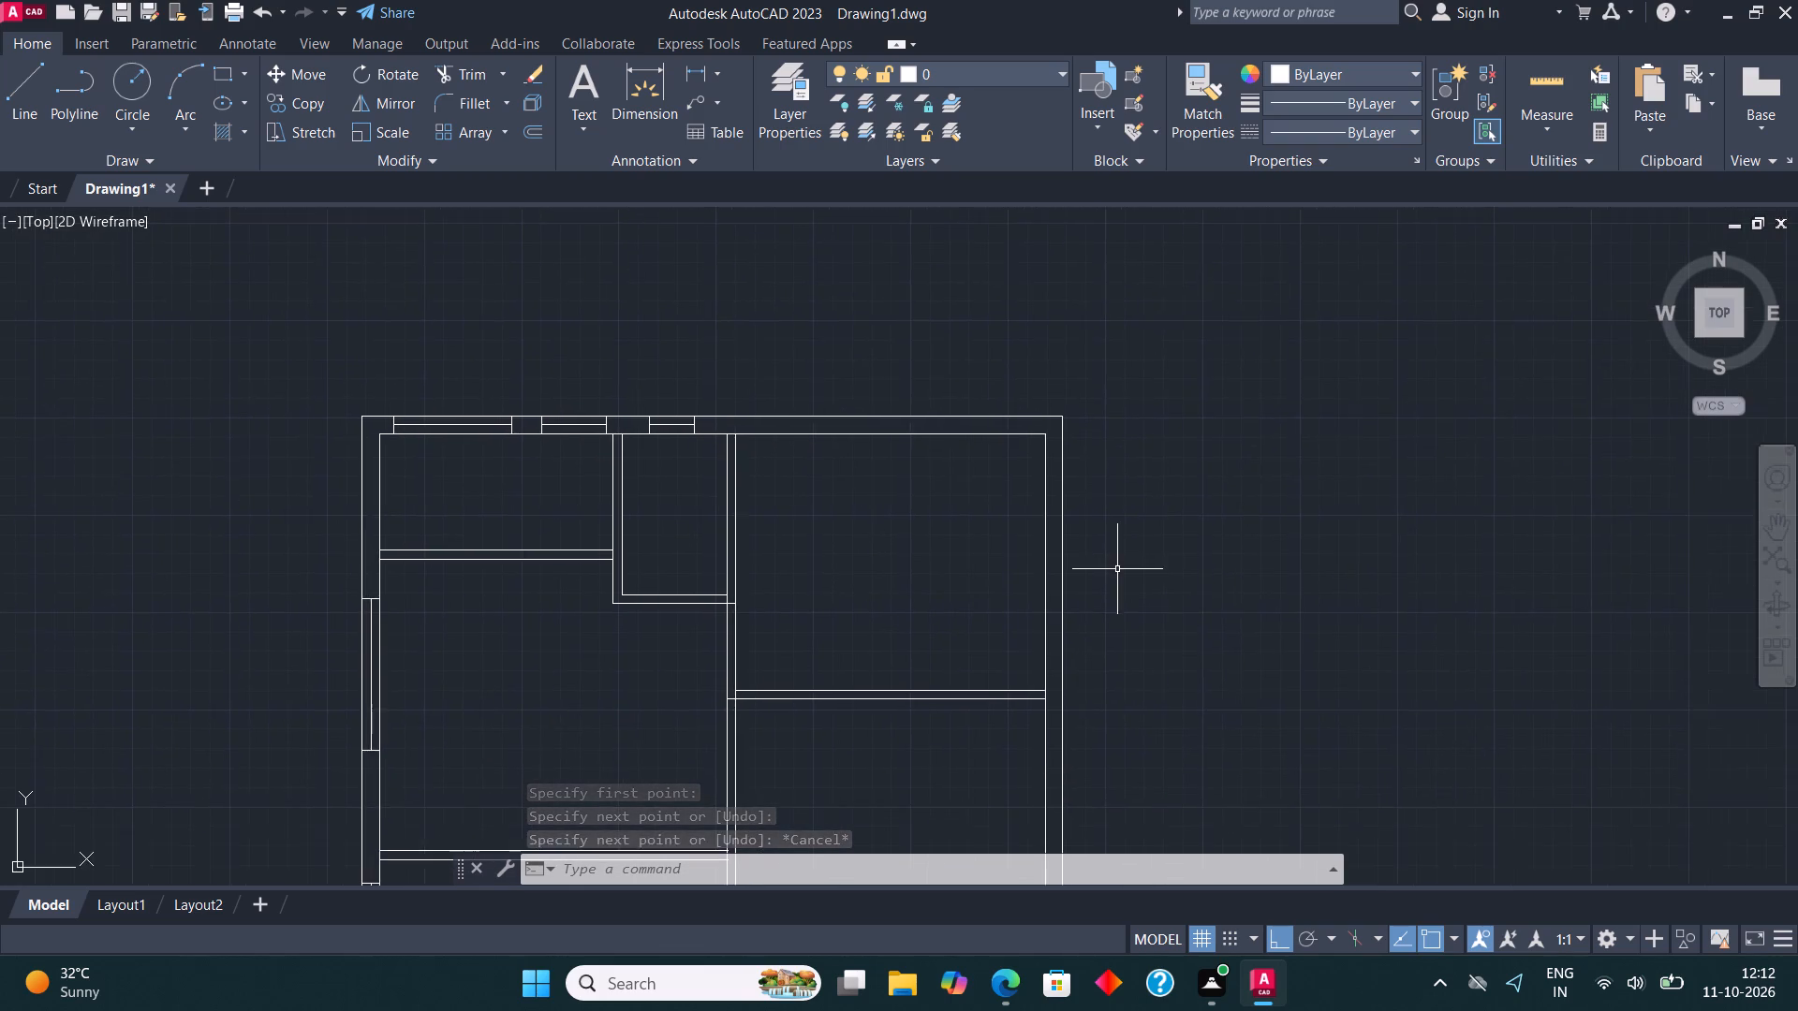
pyautogui.scroll(1, 1122, 564)
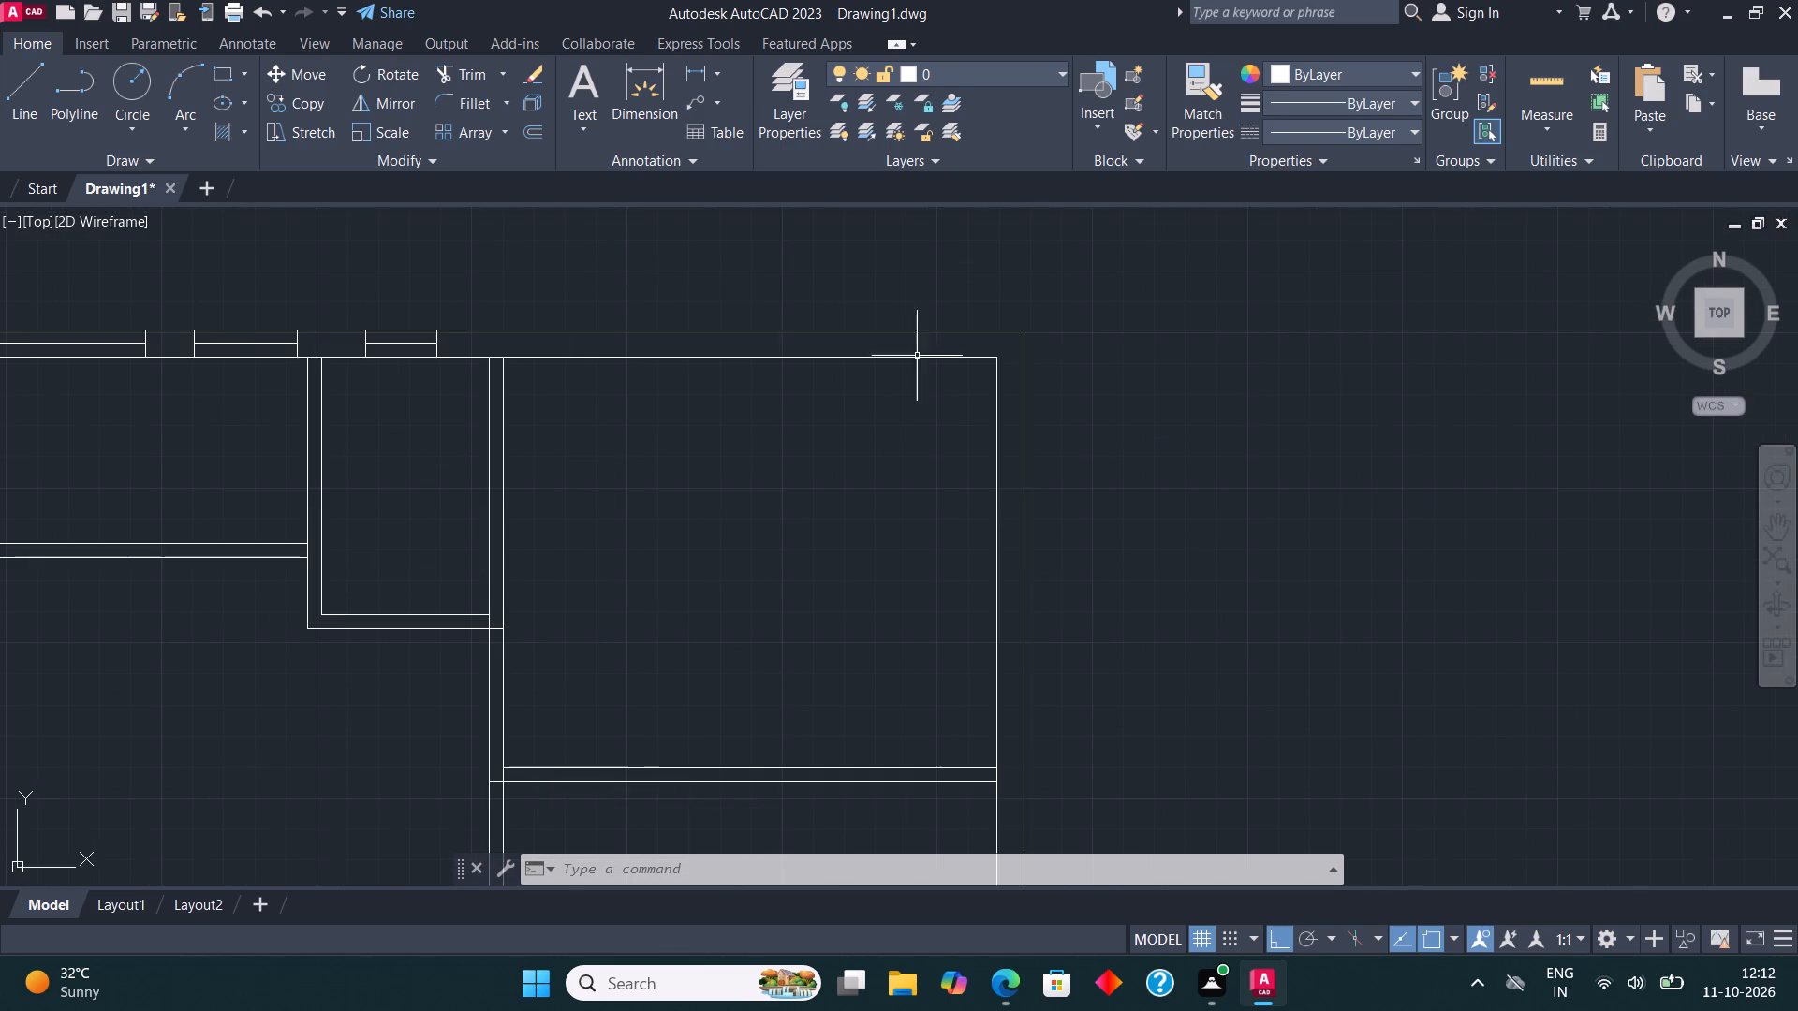
pyautogui.click(215, 78)
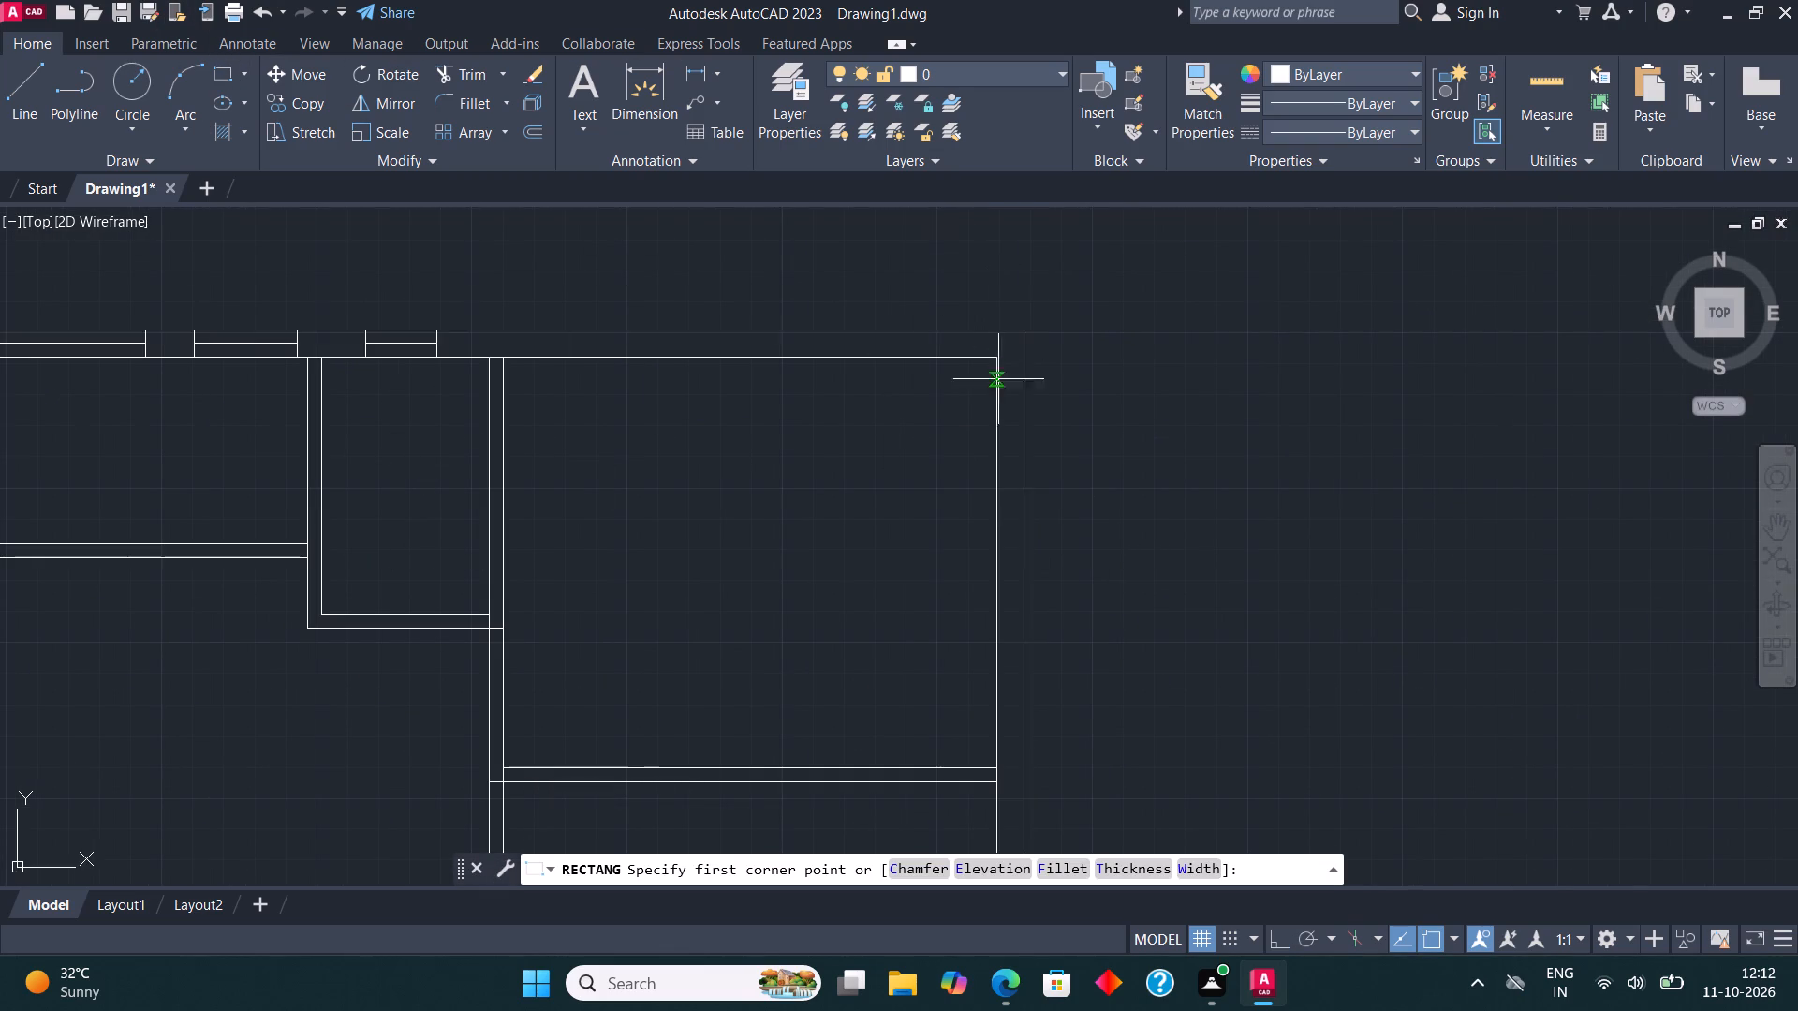
pyautogui.click(994, 422)
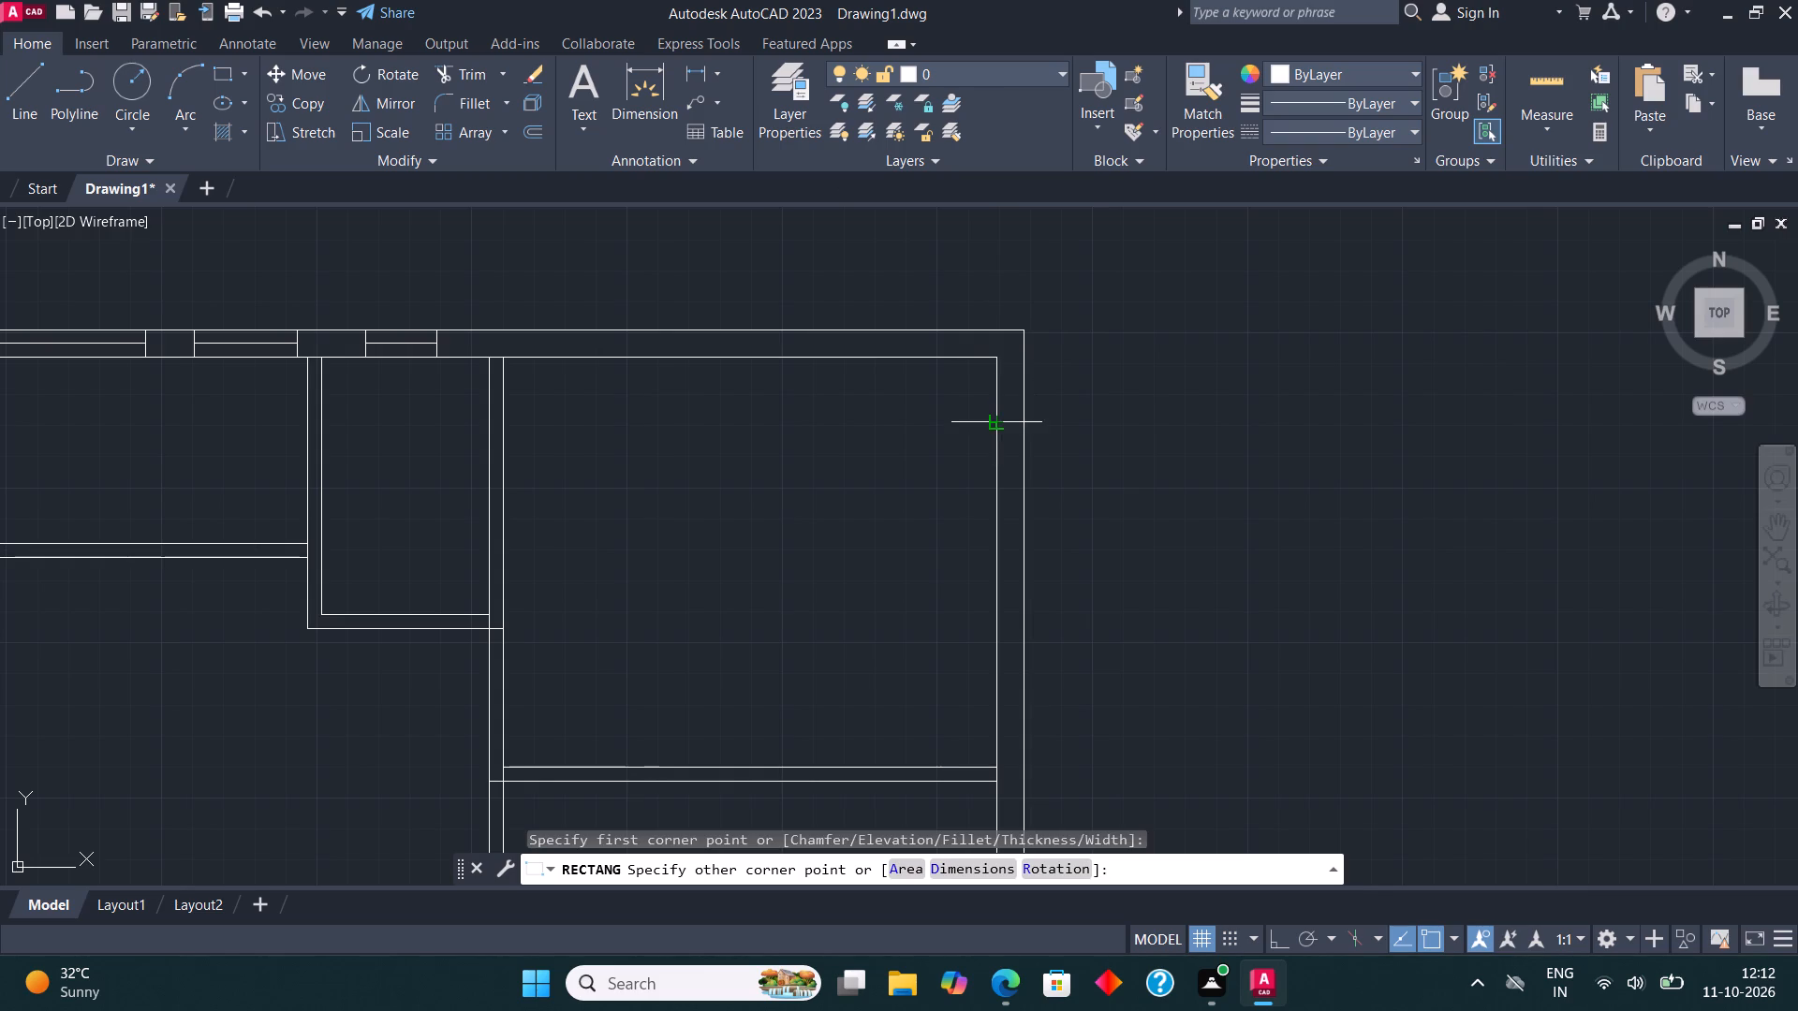
pyautogui.click(1022, 680)
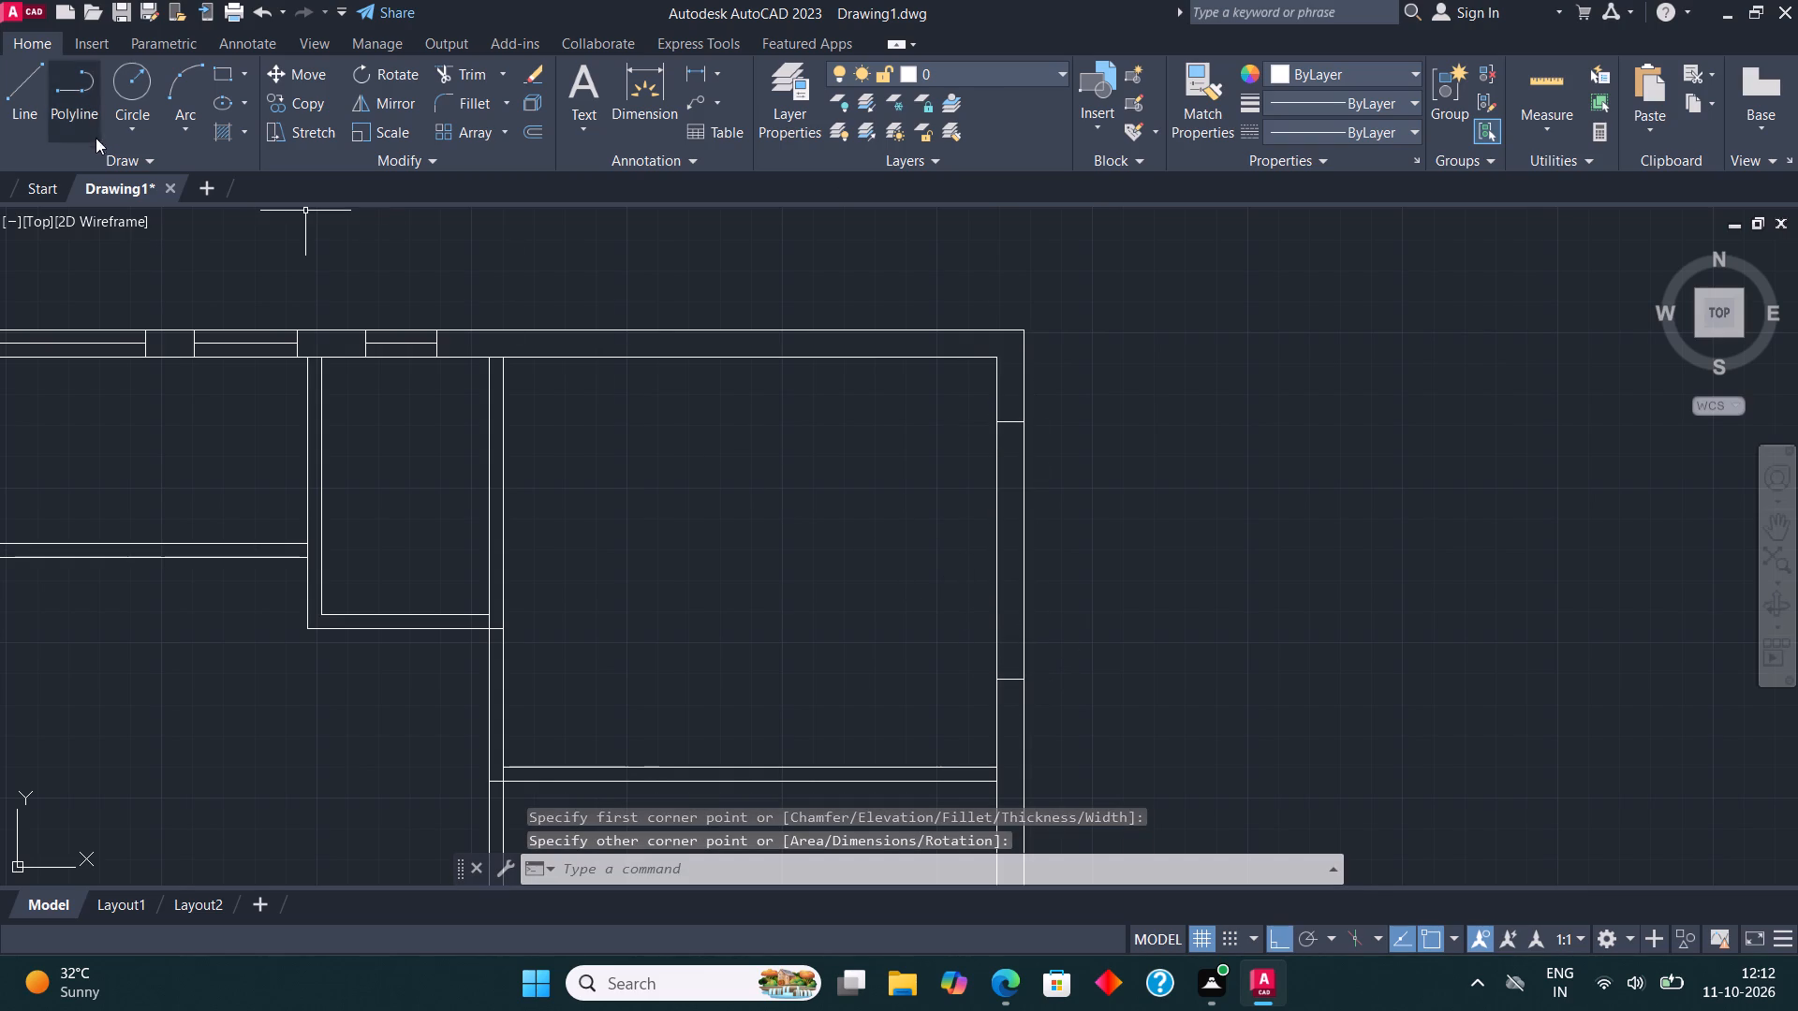
pyautogui.click(37, 67)
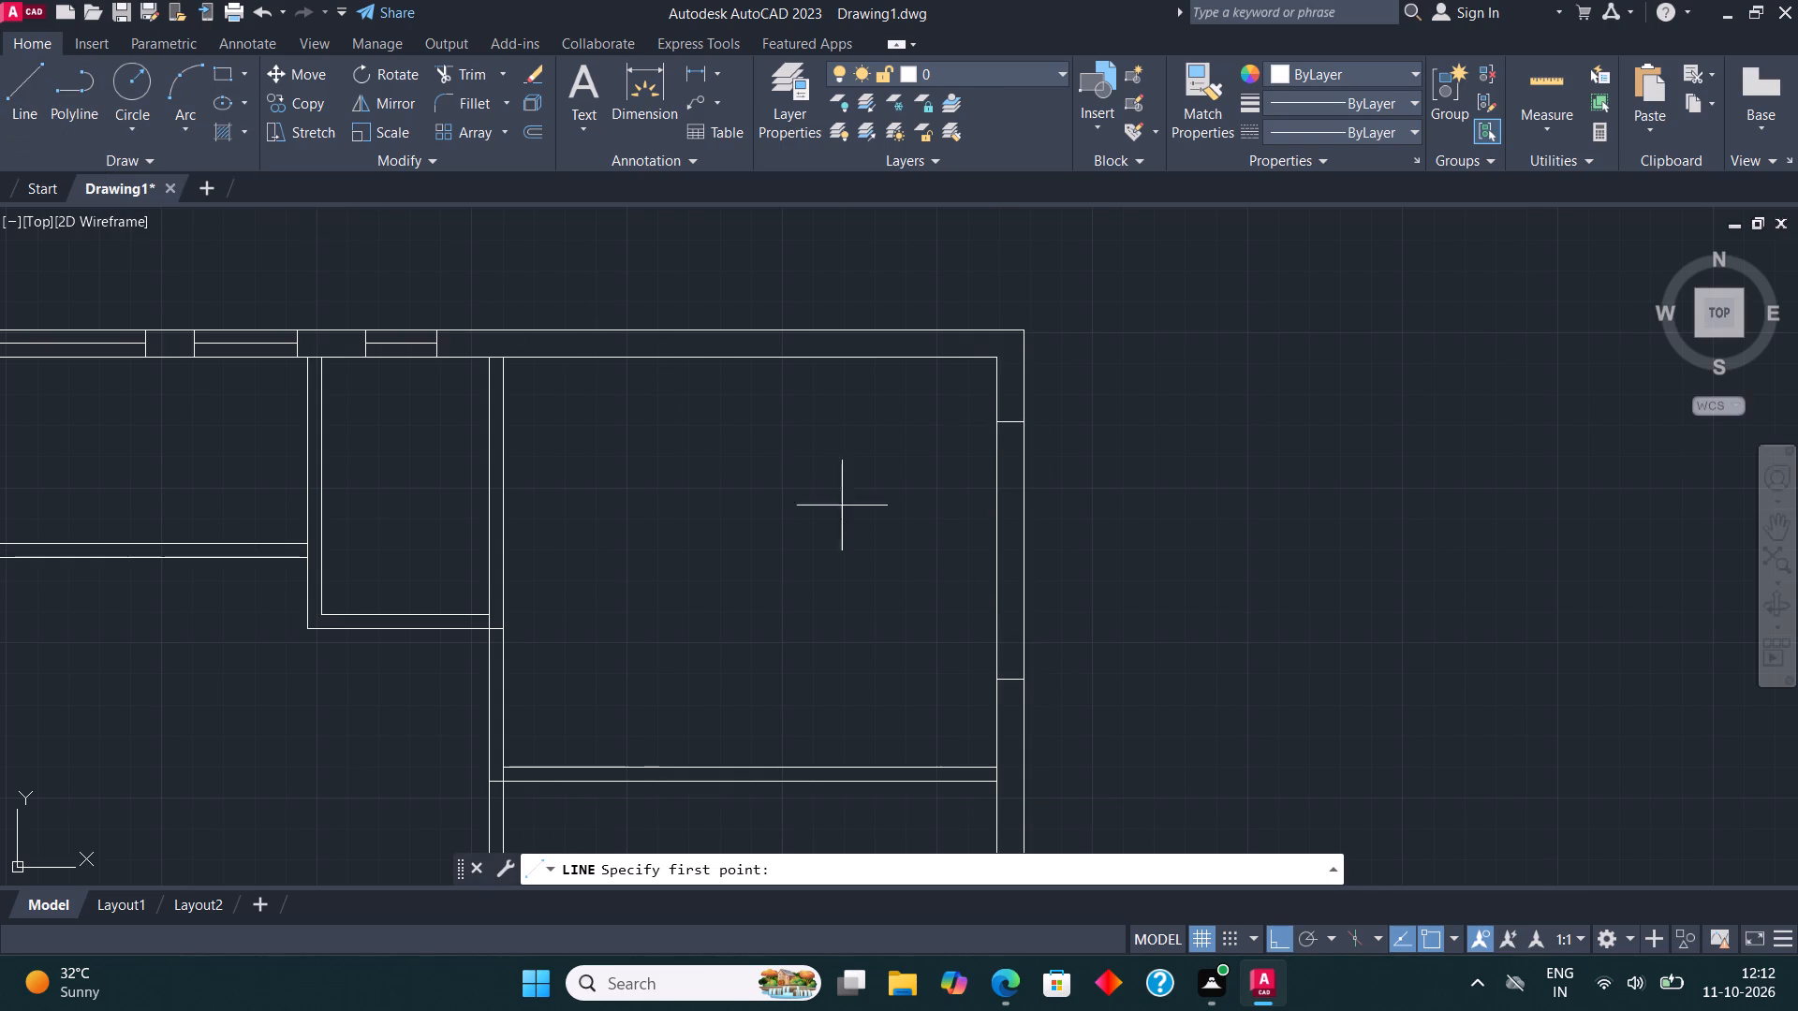
pyautogui.click(1010, 679)
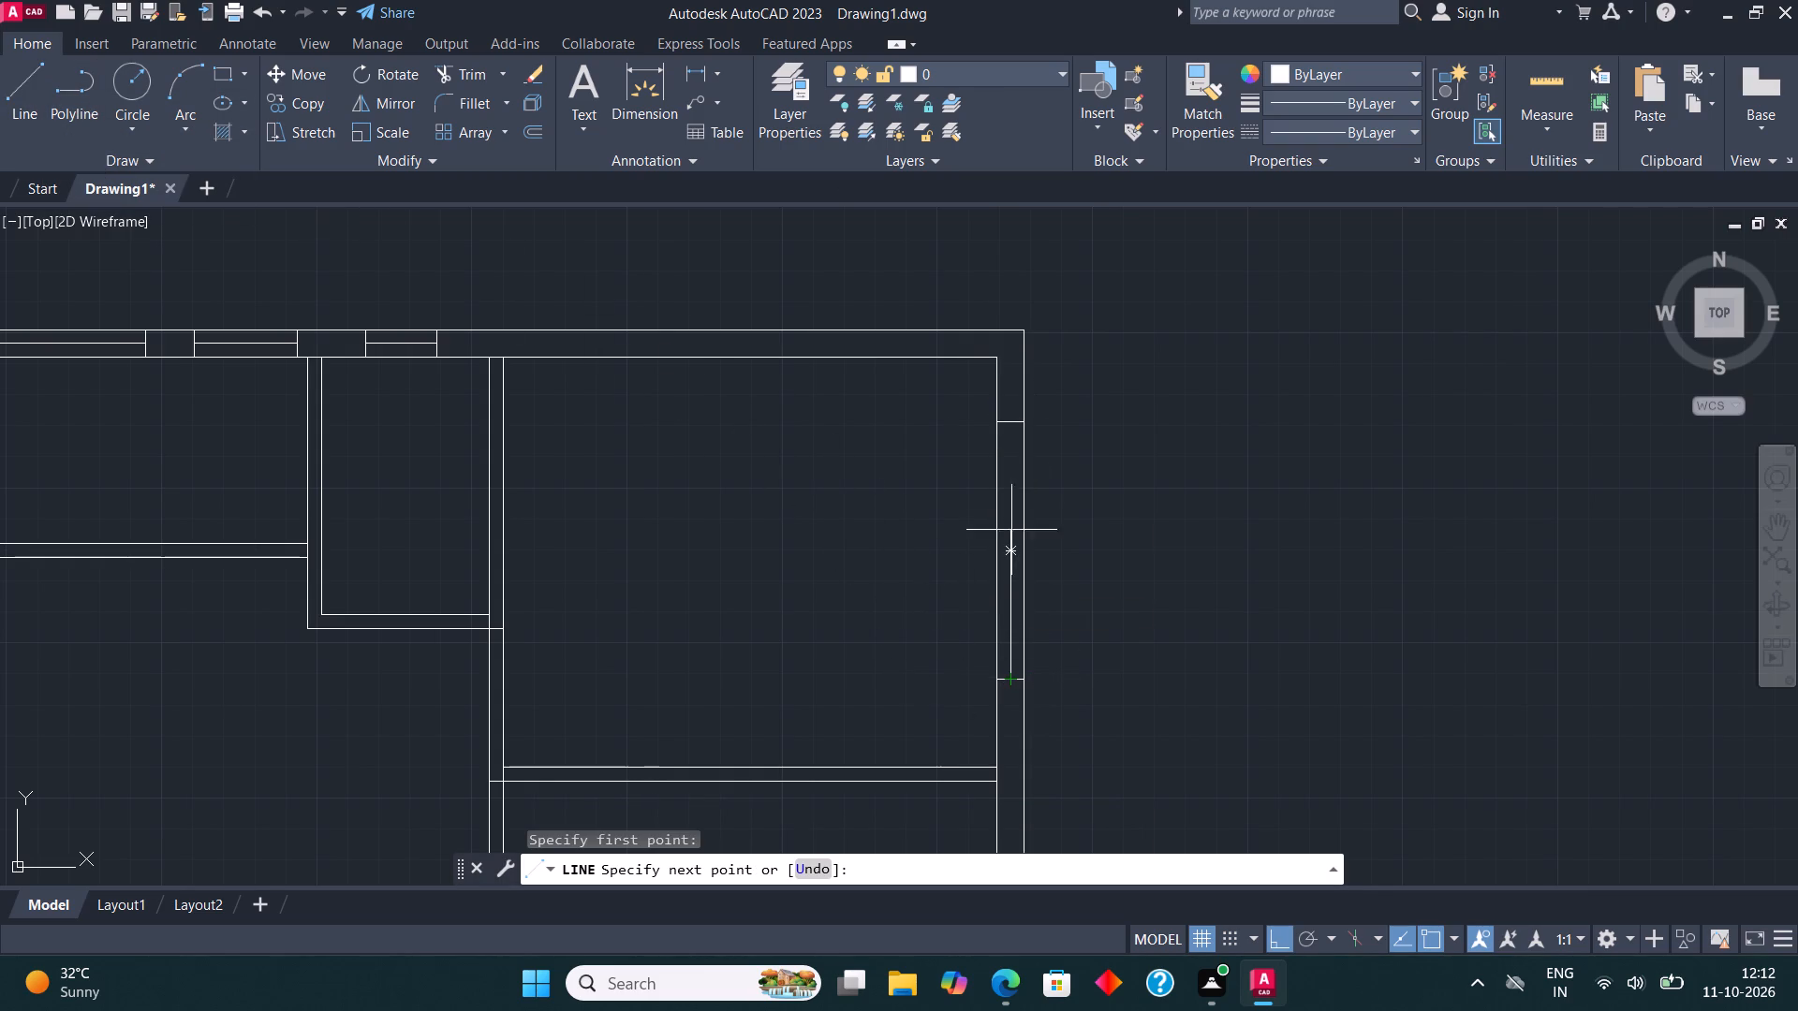
pyautogui.click(1012, 430)
pyautogui.press('Escape')
# Copy the upper-right room's window with its centre line down to the right outer wall of the room below.
pyautogui.moveTo(878, 432); pyautogui.dragTo(898, 420, button='middle')
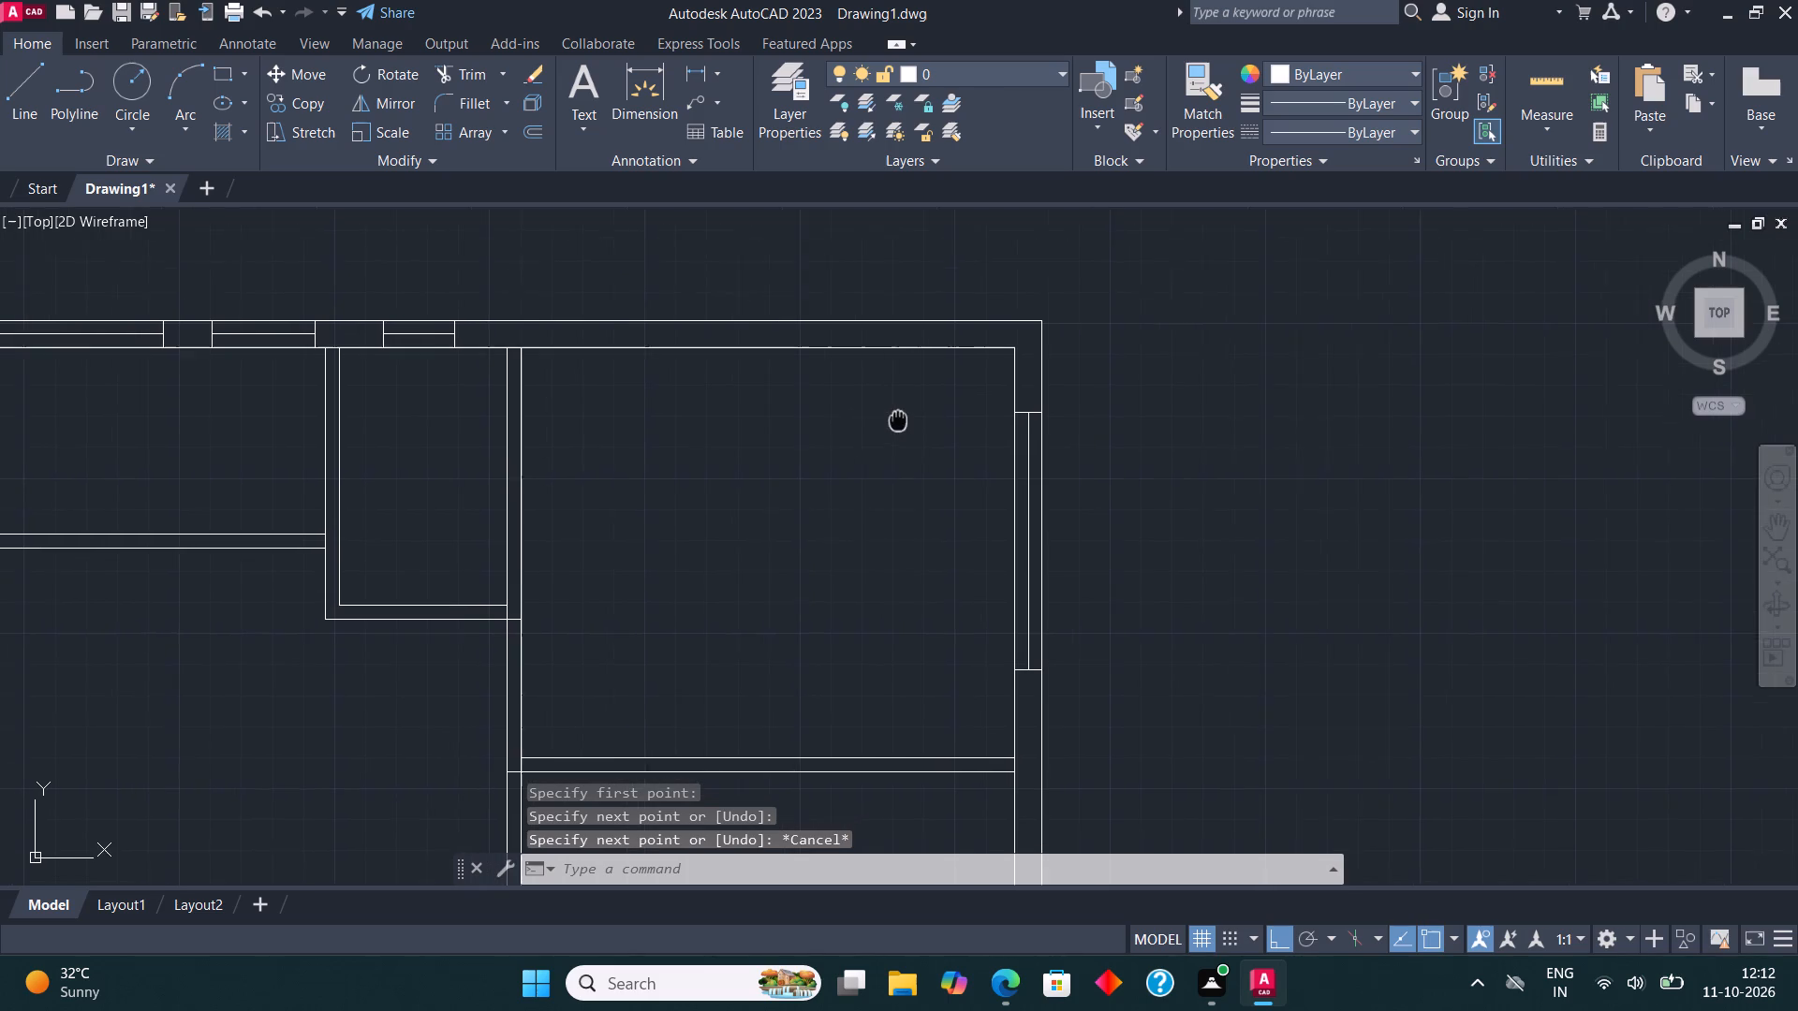
pyautogui.moveTo(898, 420); pyautogui.dragTo(897, 416, button='middle')
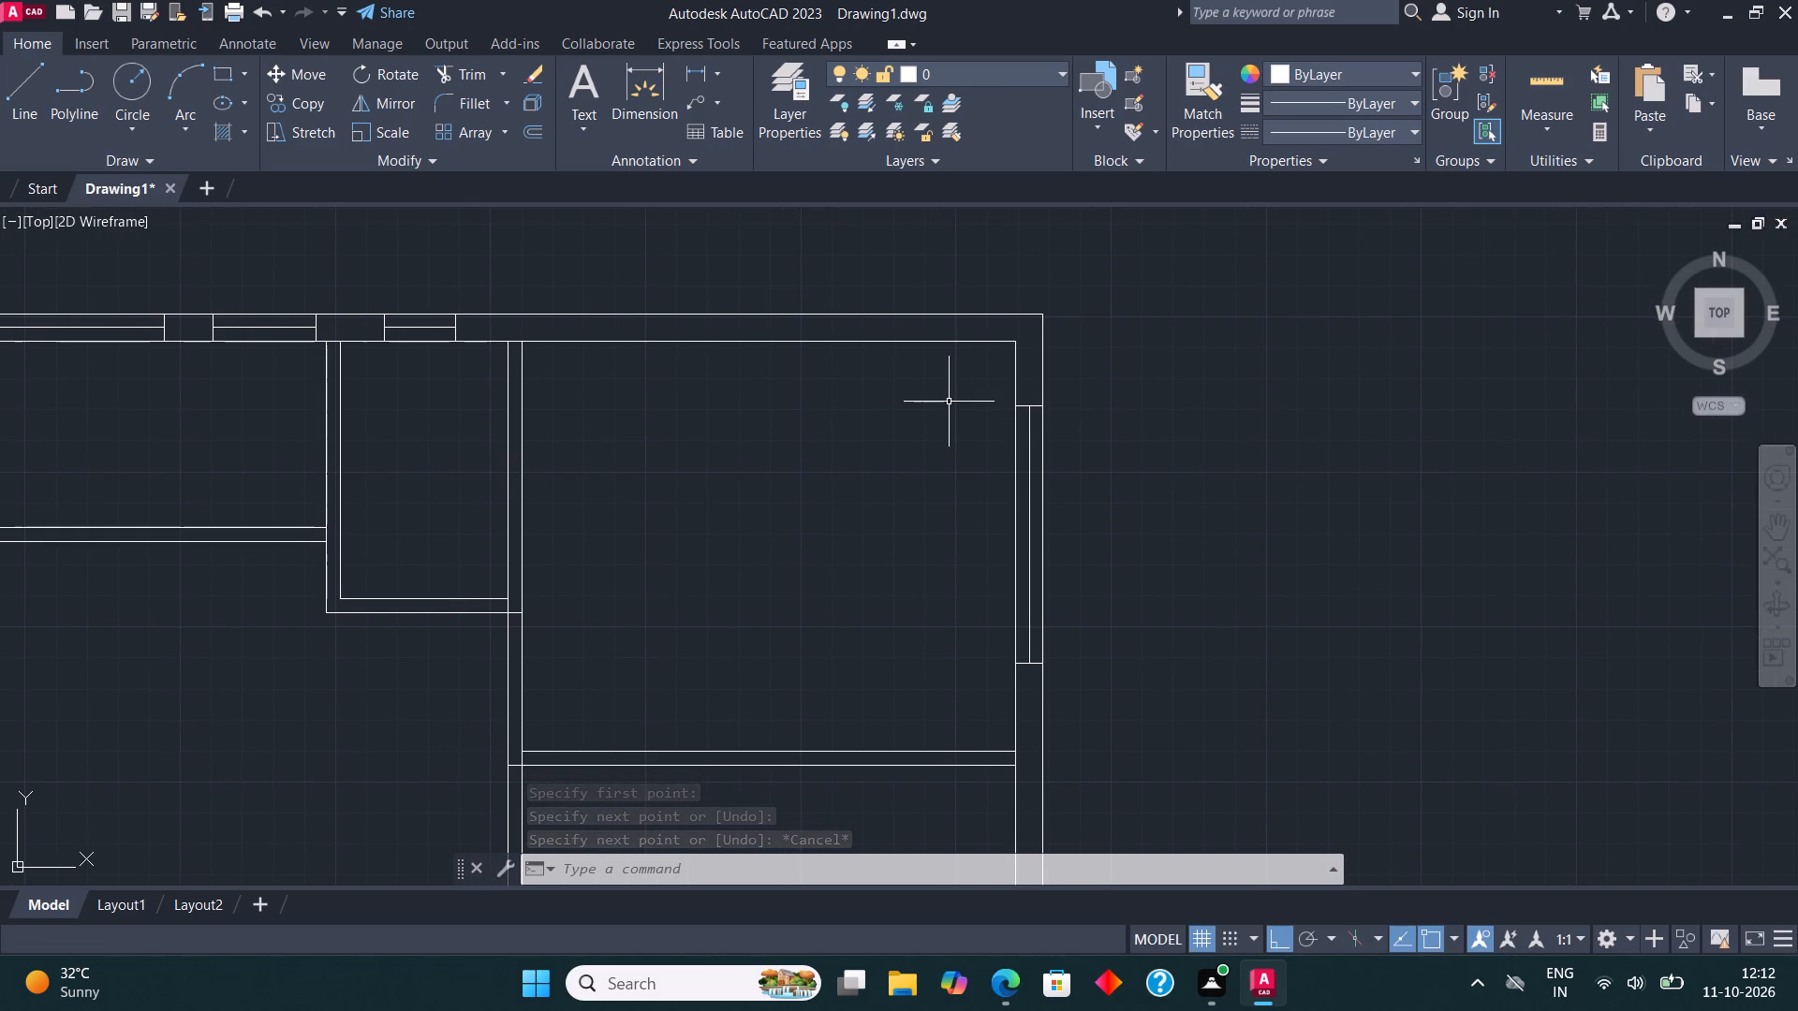
pyautogui.scroll(-1, 917, 378)
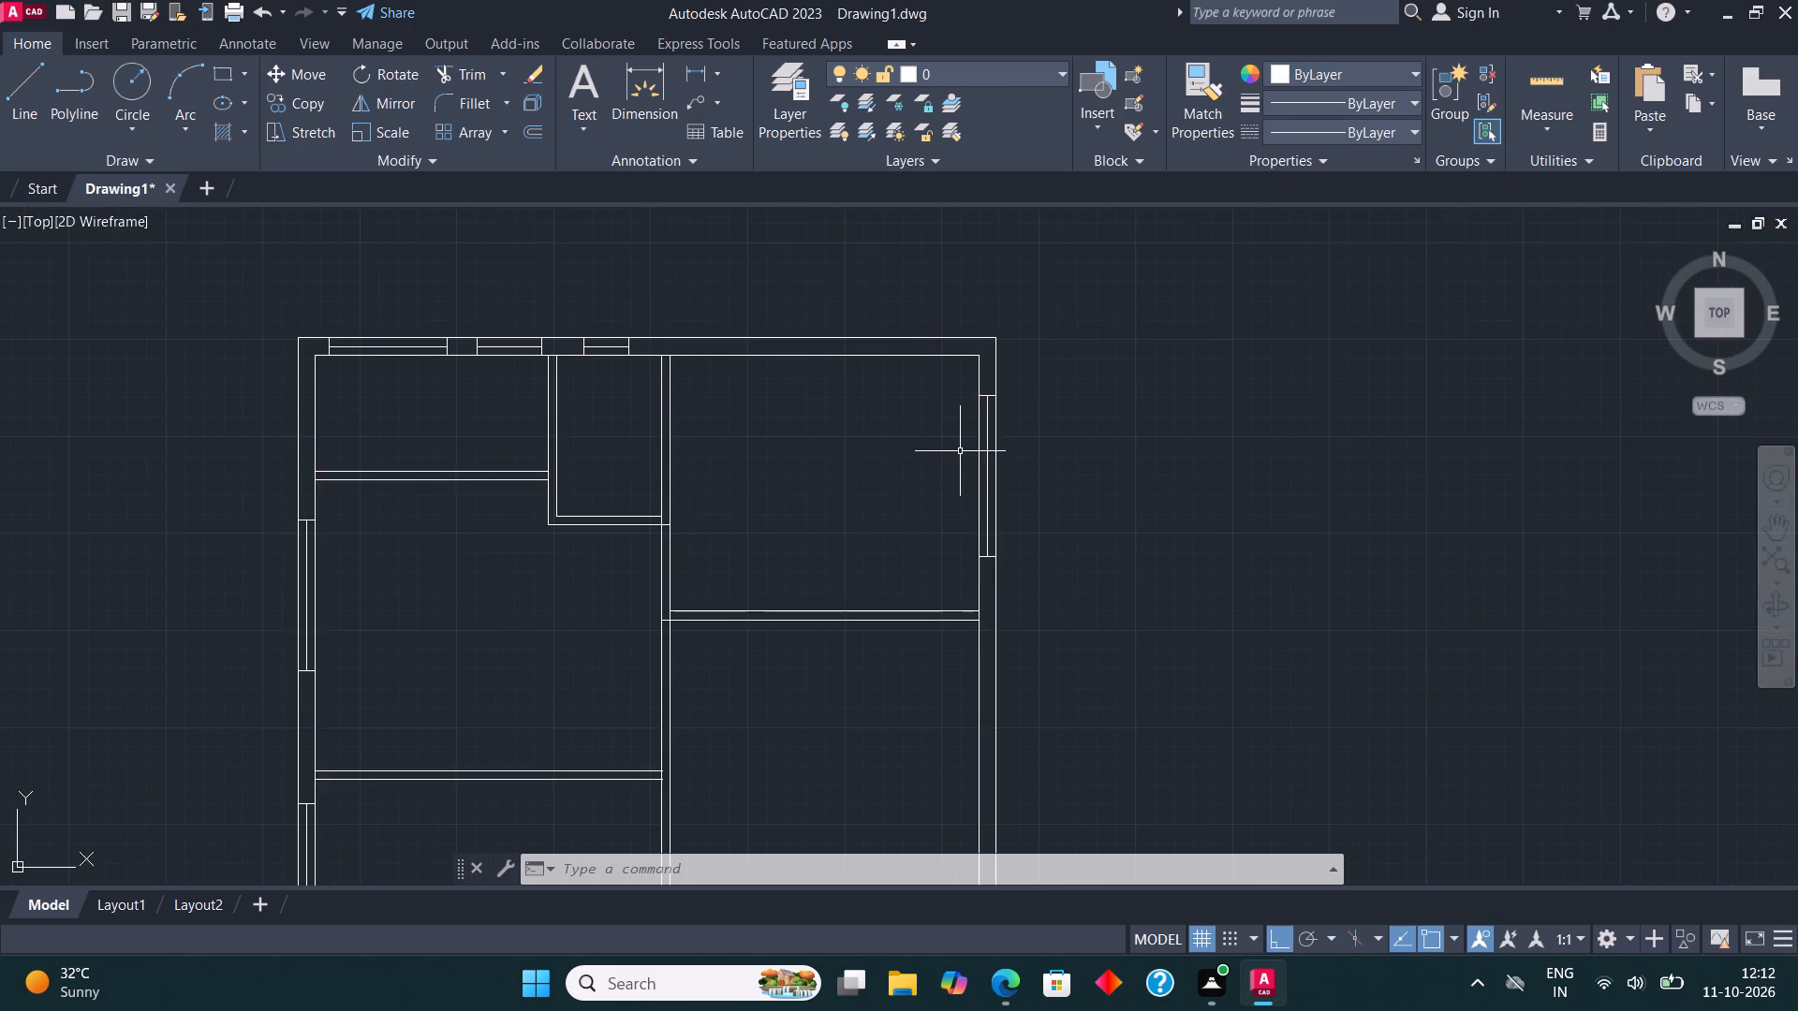
pyautogui.moveTo(978, 433); pyautogui.dragTo(1029, 347, button='middle')
pyautogui.moveTo(1022, 453); pyautogui.dragTo(1024, 176, button='middle')
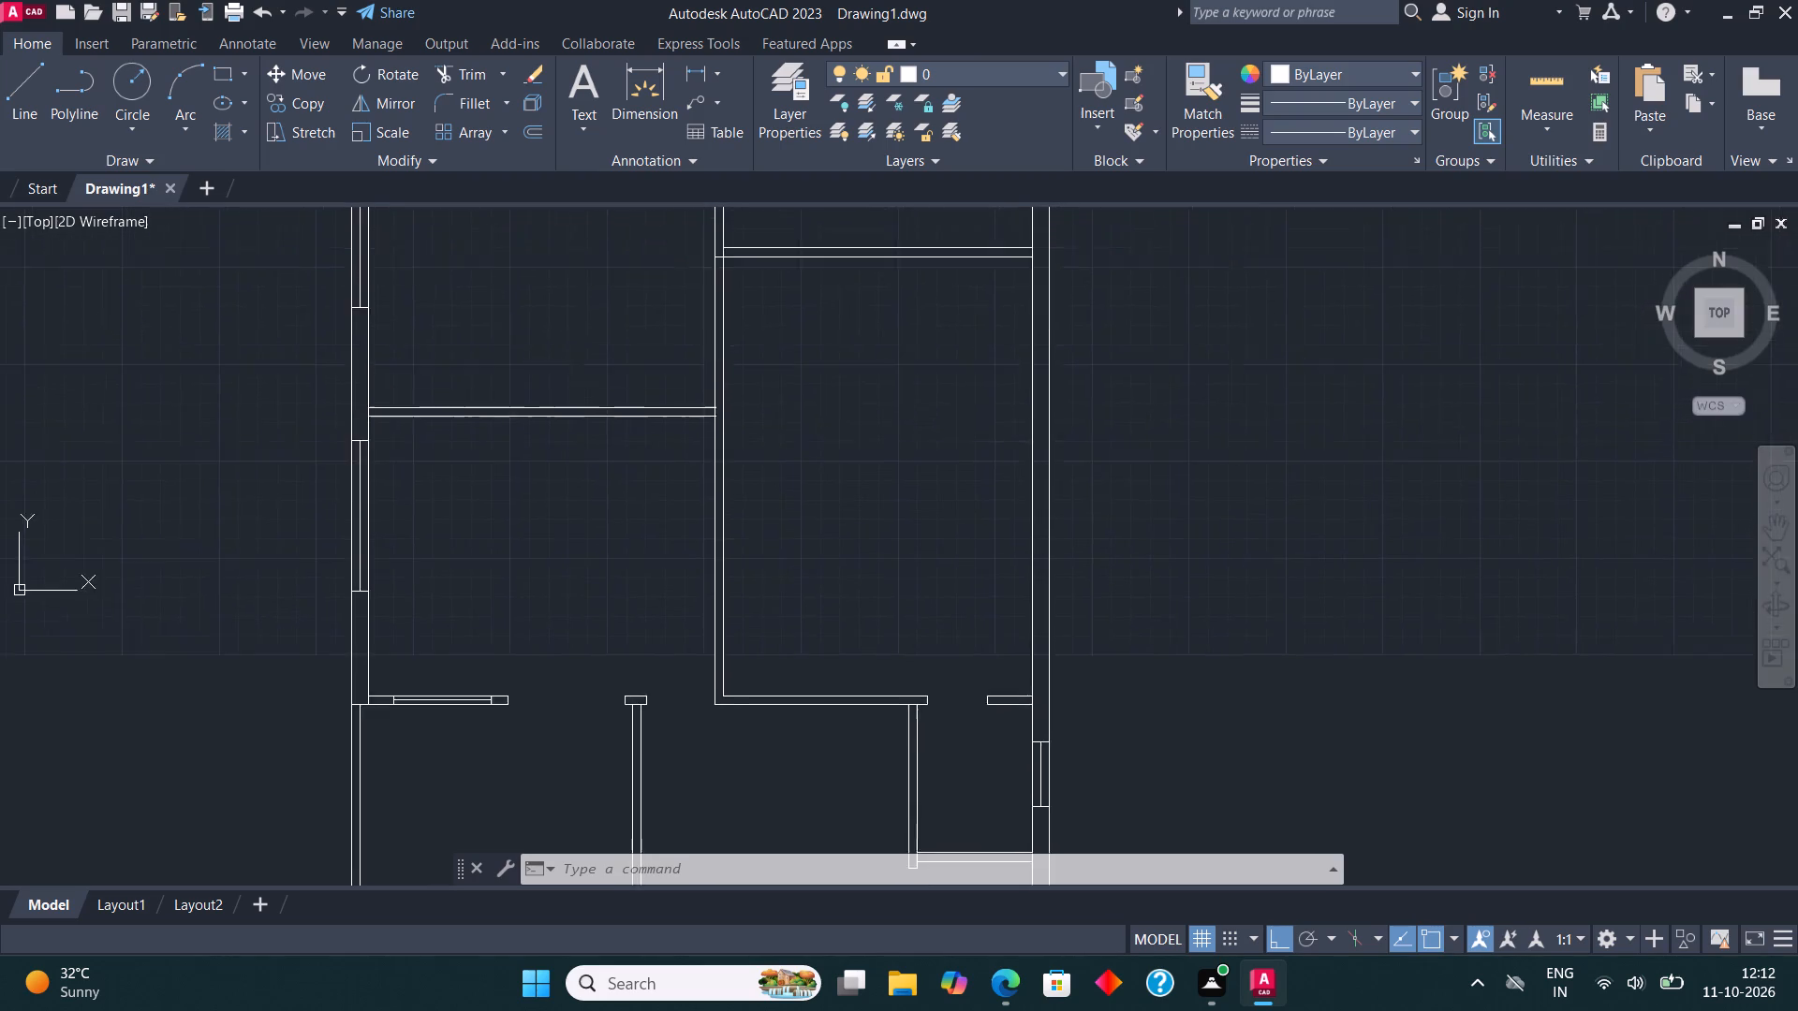
pyautogui.moveTo(1024, 176); pyautogui.dragTo(917, 447, button='middle')
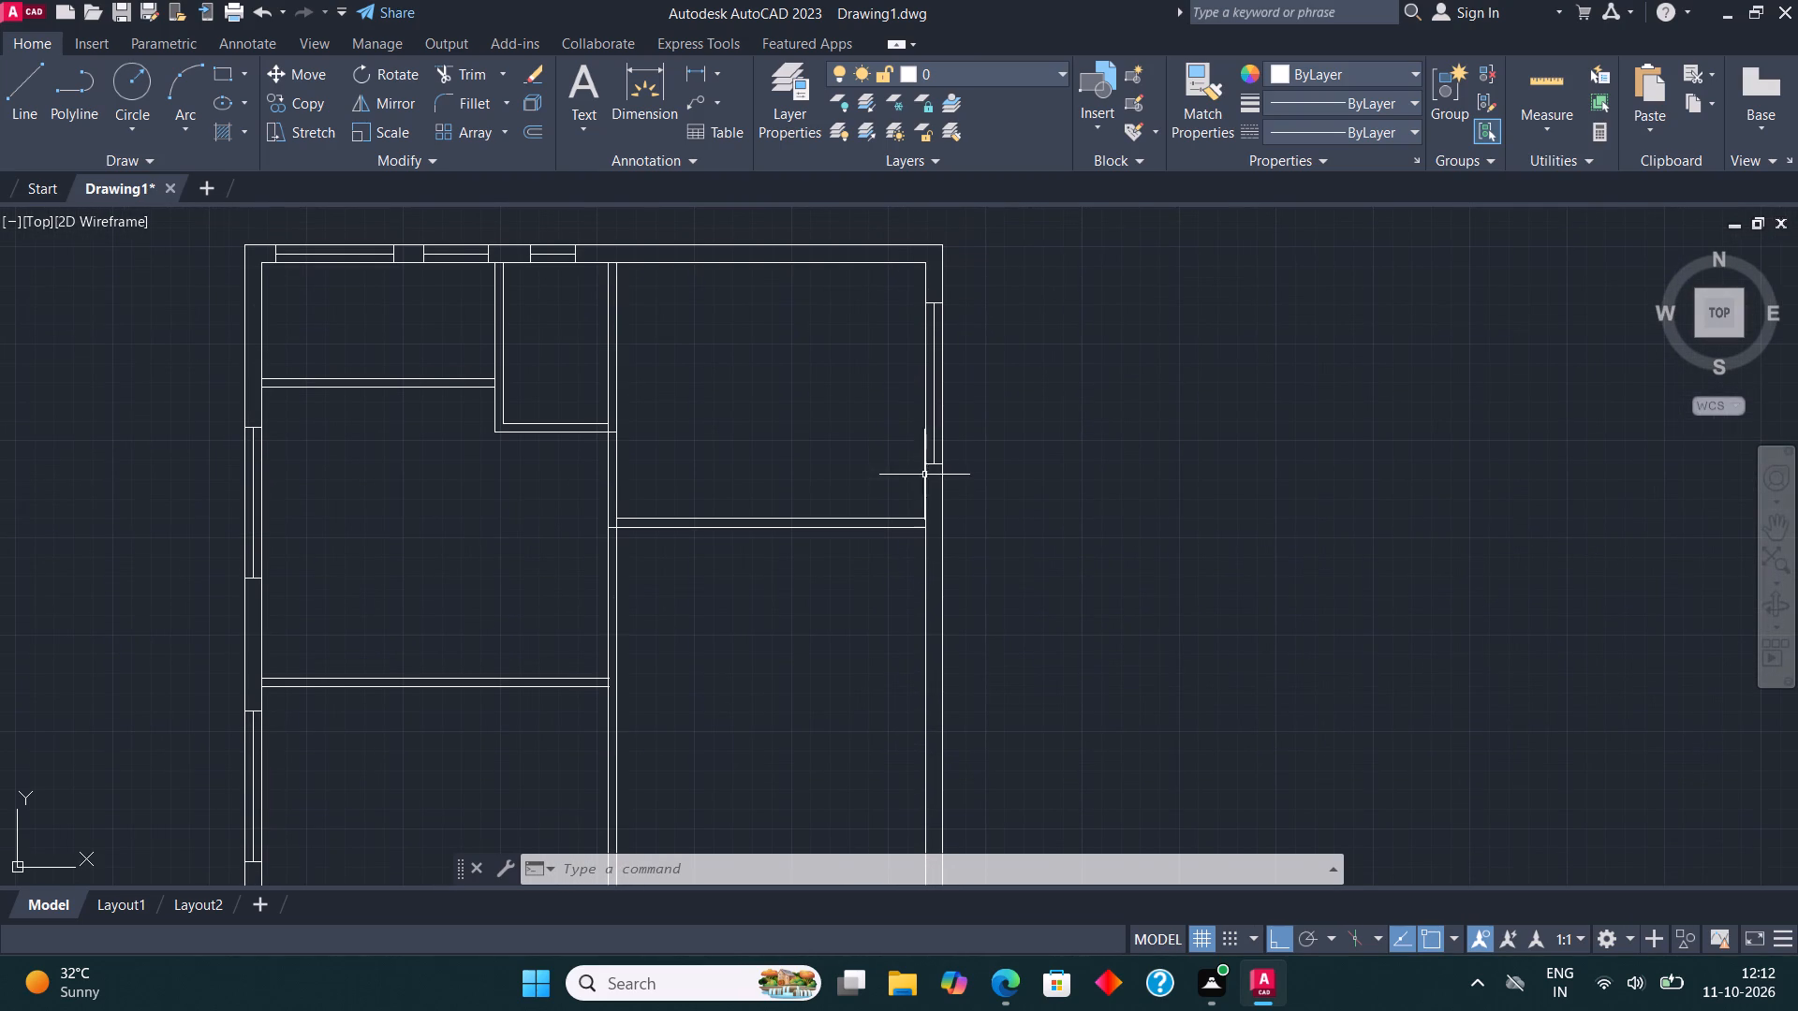
pyautogui.click(906, 480)
pyautogui.click(956, 291)
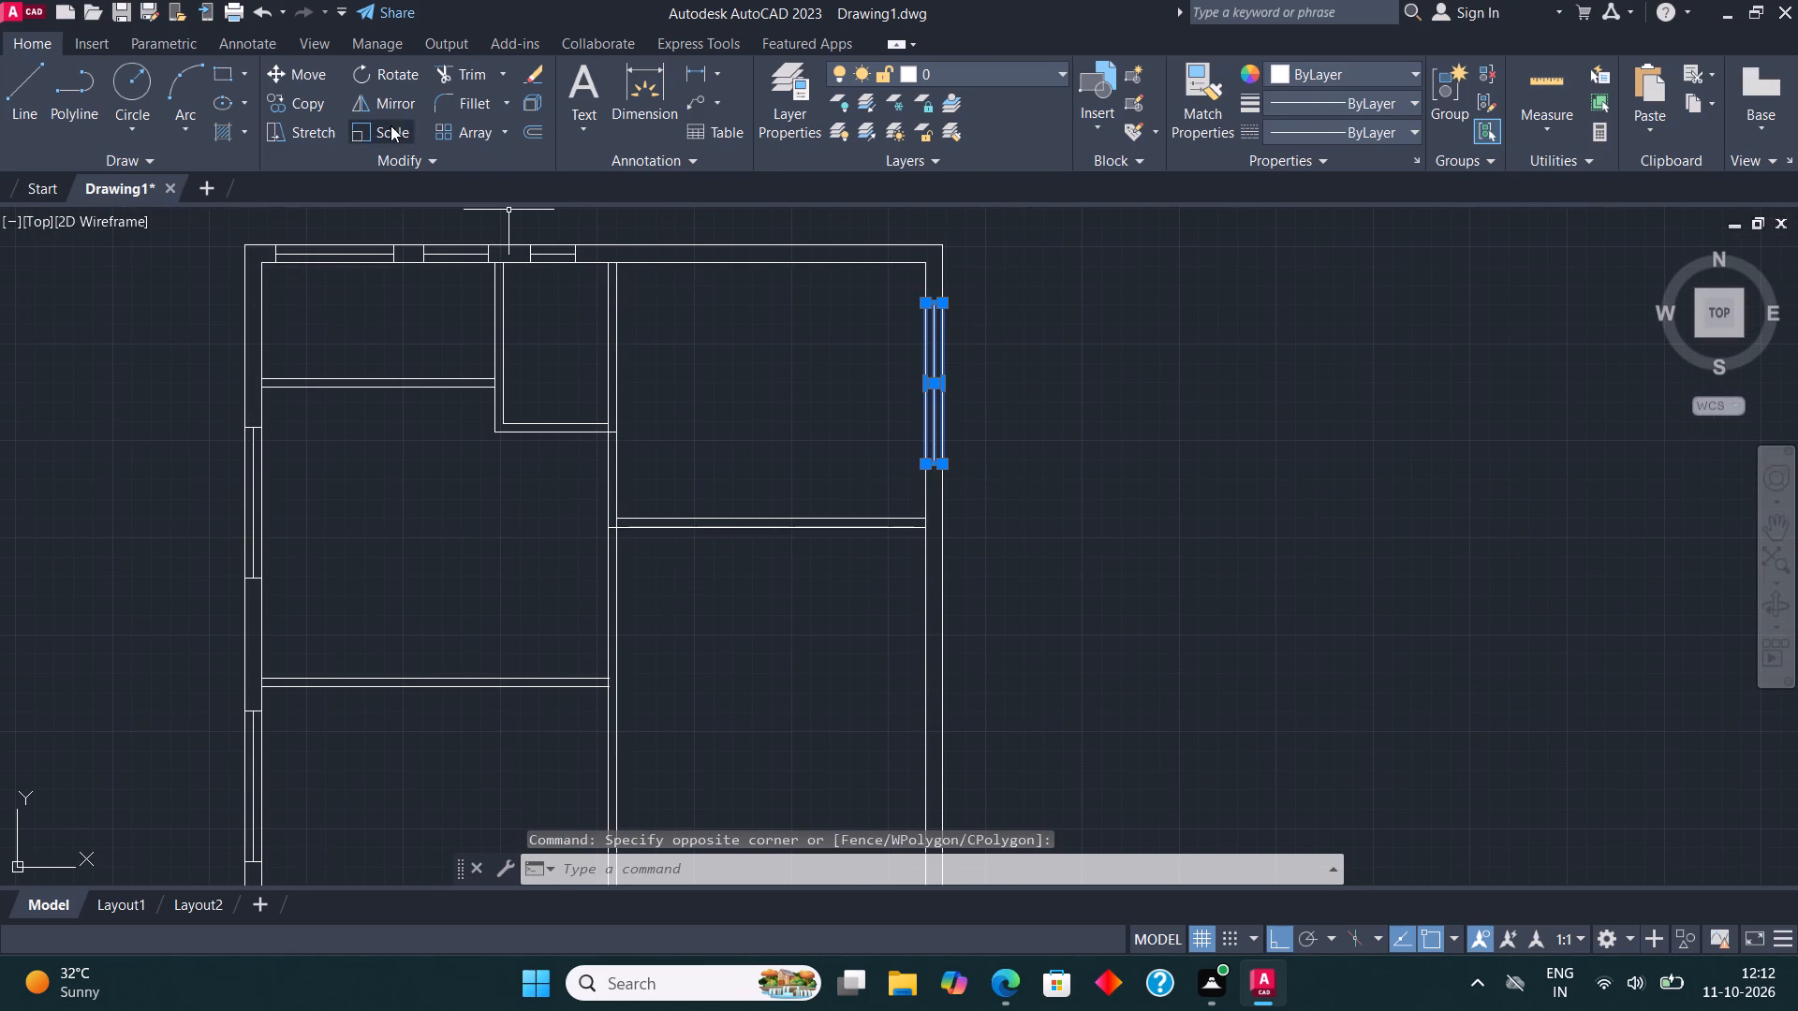
pyautogui.click(304, 99)
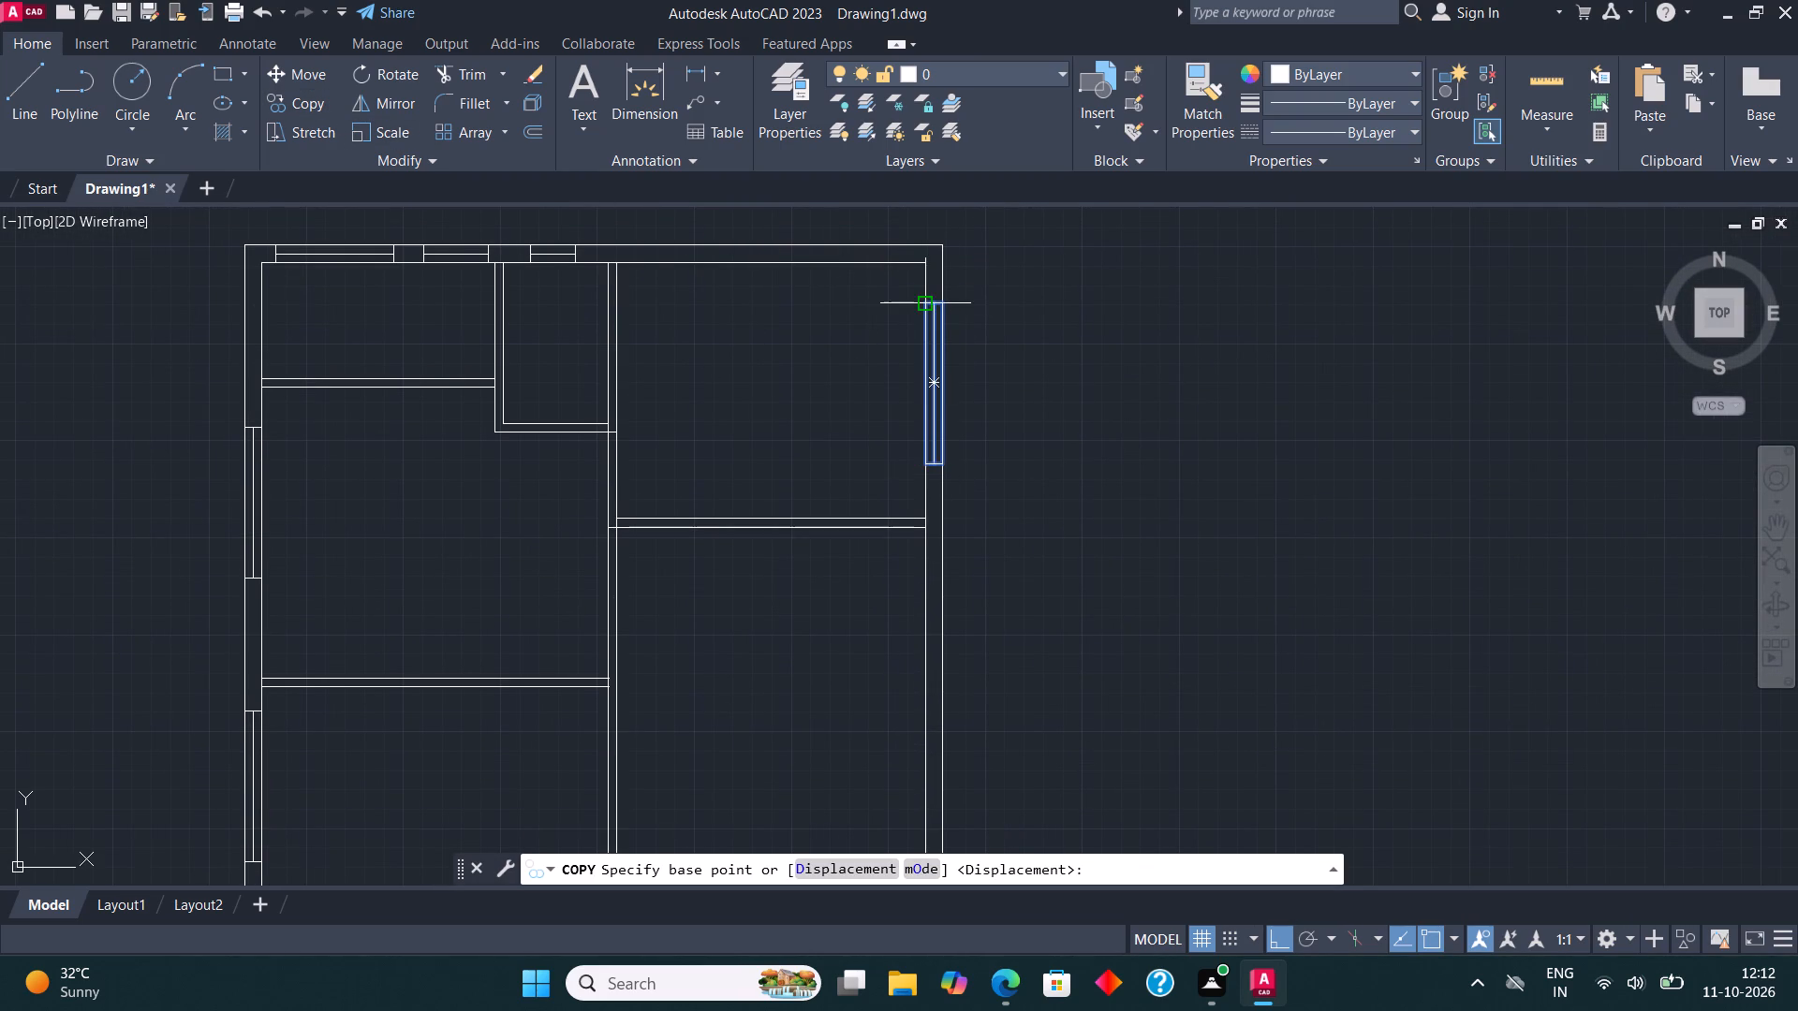
pyautogui.click(930, 300)
pyautogui.scroll(-2, 930, 300)
pyautogui.scroll(2, 931, 461)
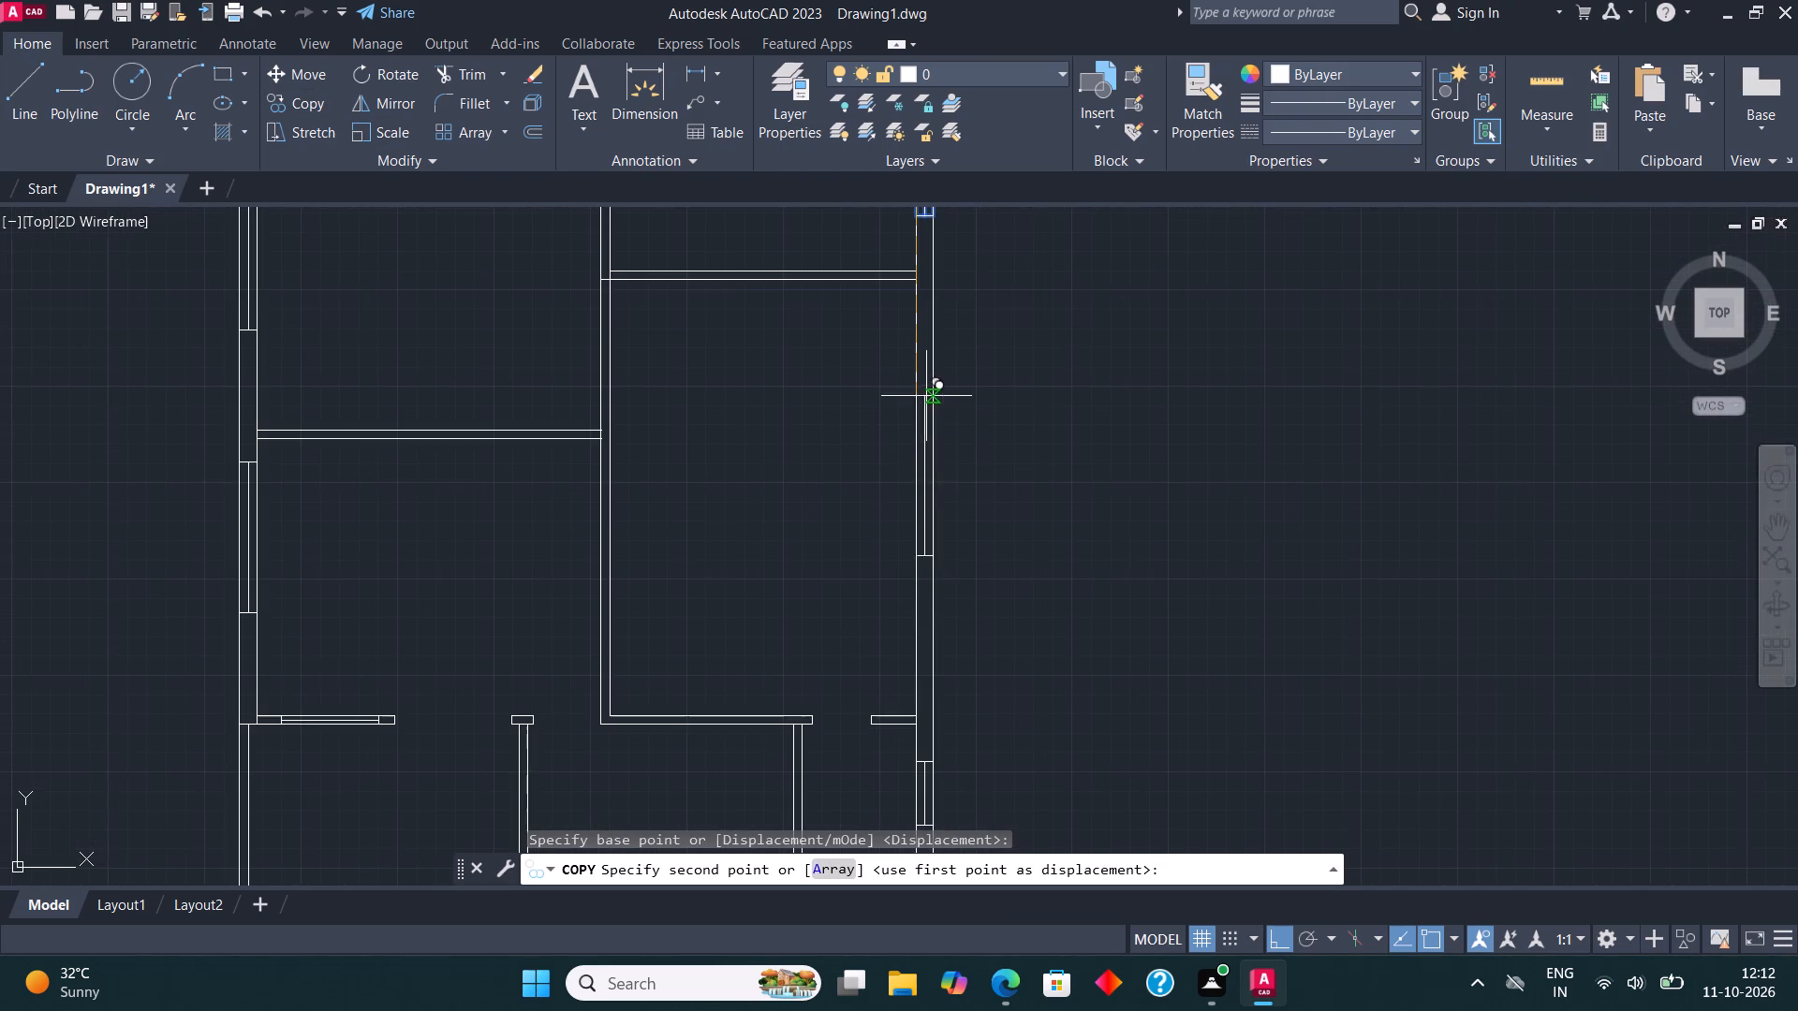
pyautogui.click(925, 396)
pyautogui.press('Escape')
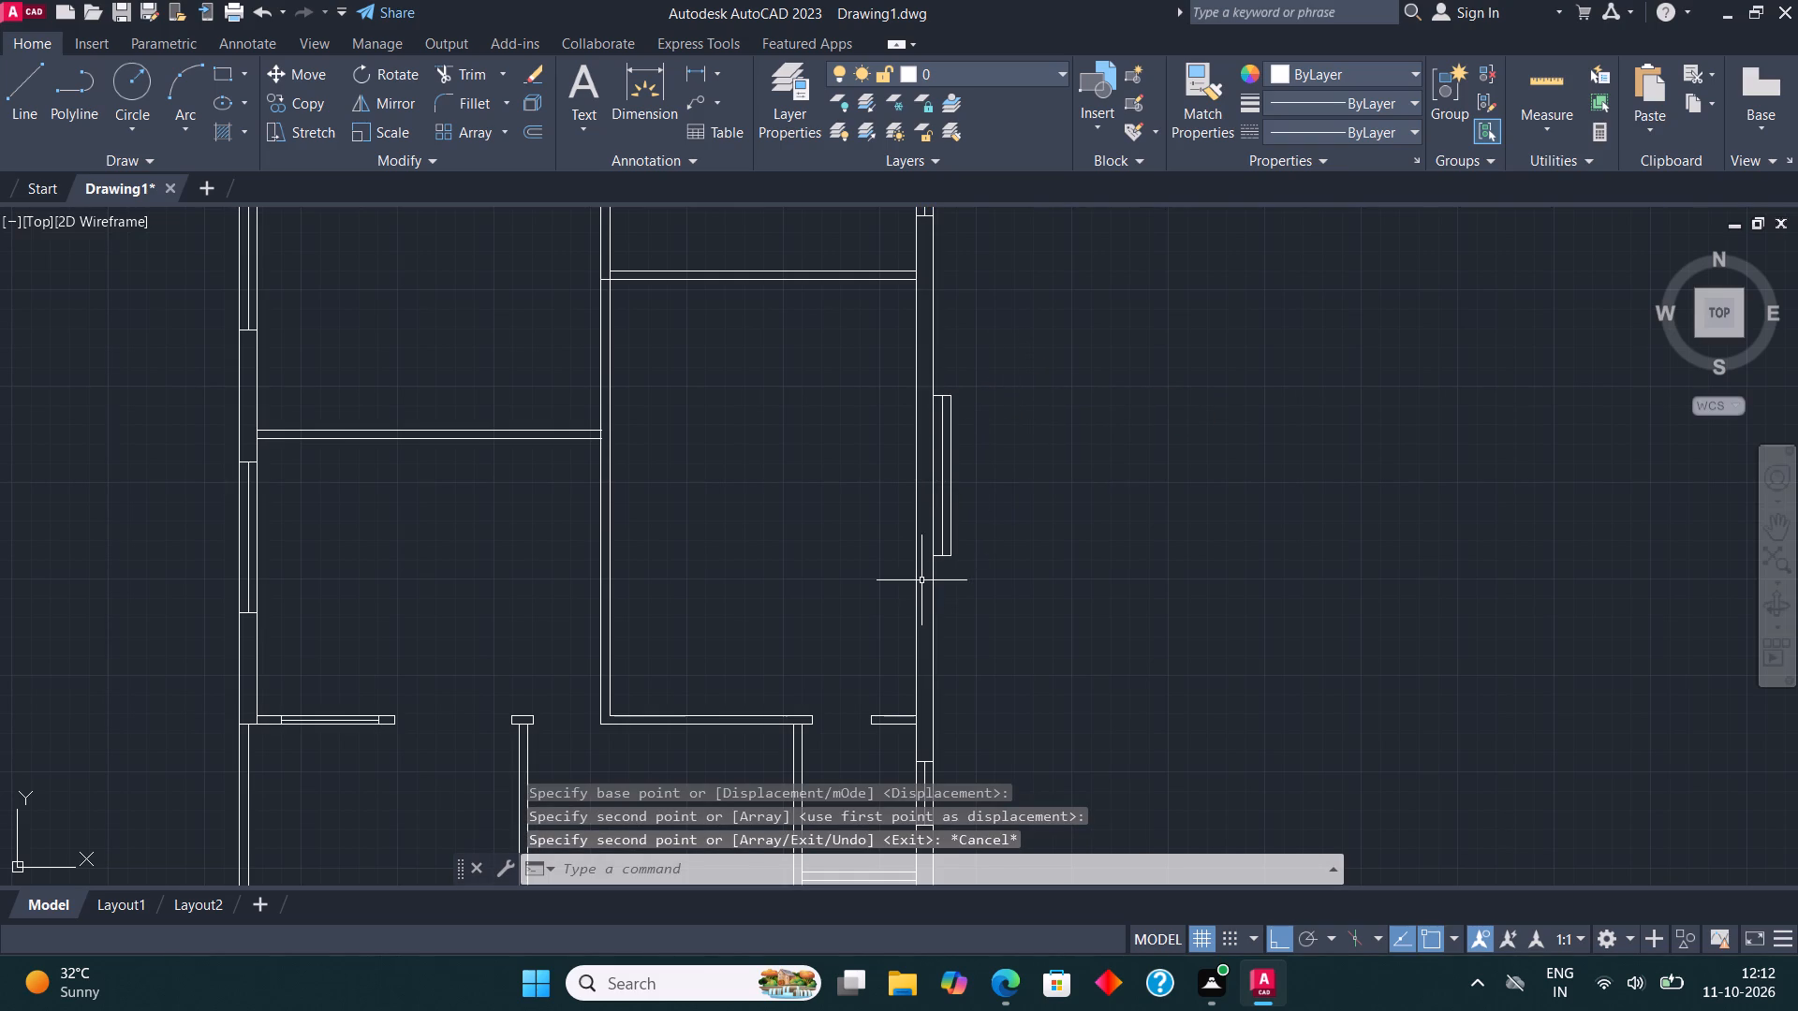
# Move the copied window by its upper-left corner onto the inner line of the right outer wall, so it fits within the wall.
pyautogui.click(925, 580)
pyautogui.click(982, 356)
pyautogui.click(296, 62)
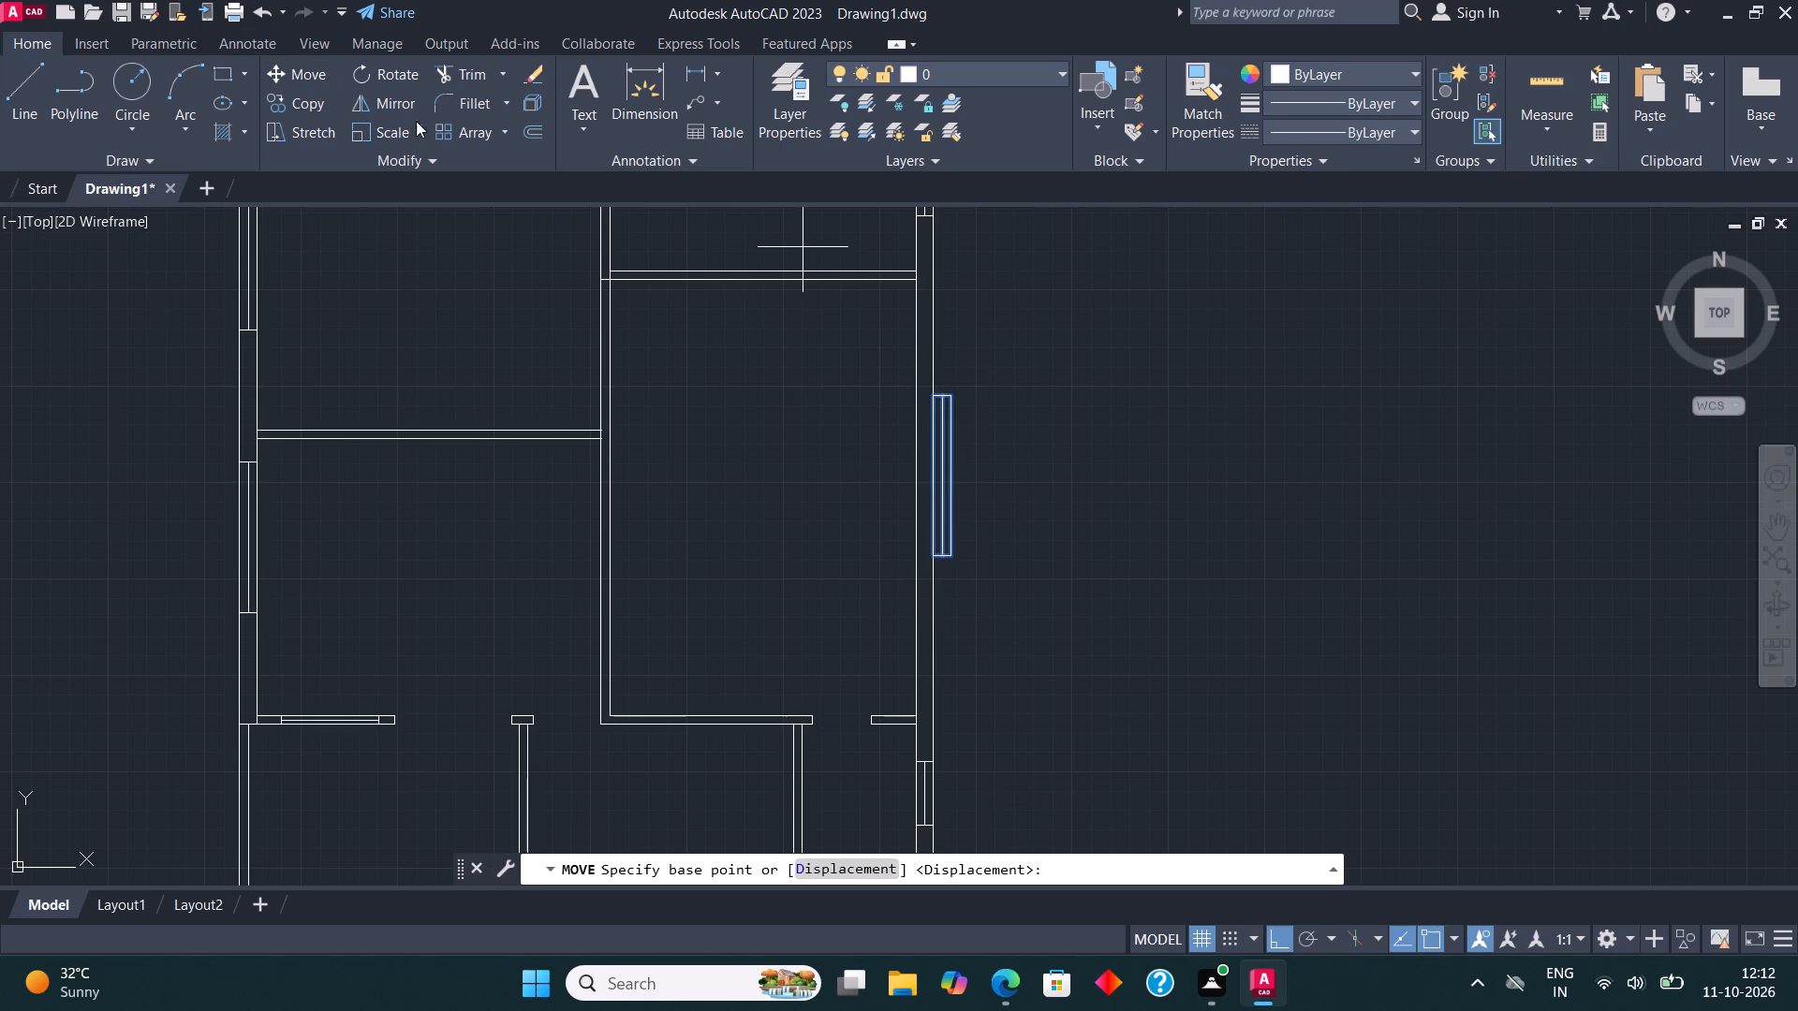
pyautogui.scroll(4, 906, 361)
pyautogui.click(1057, 587)
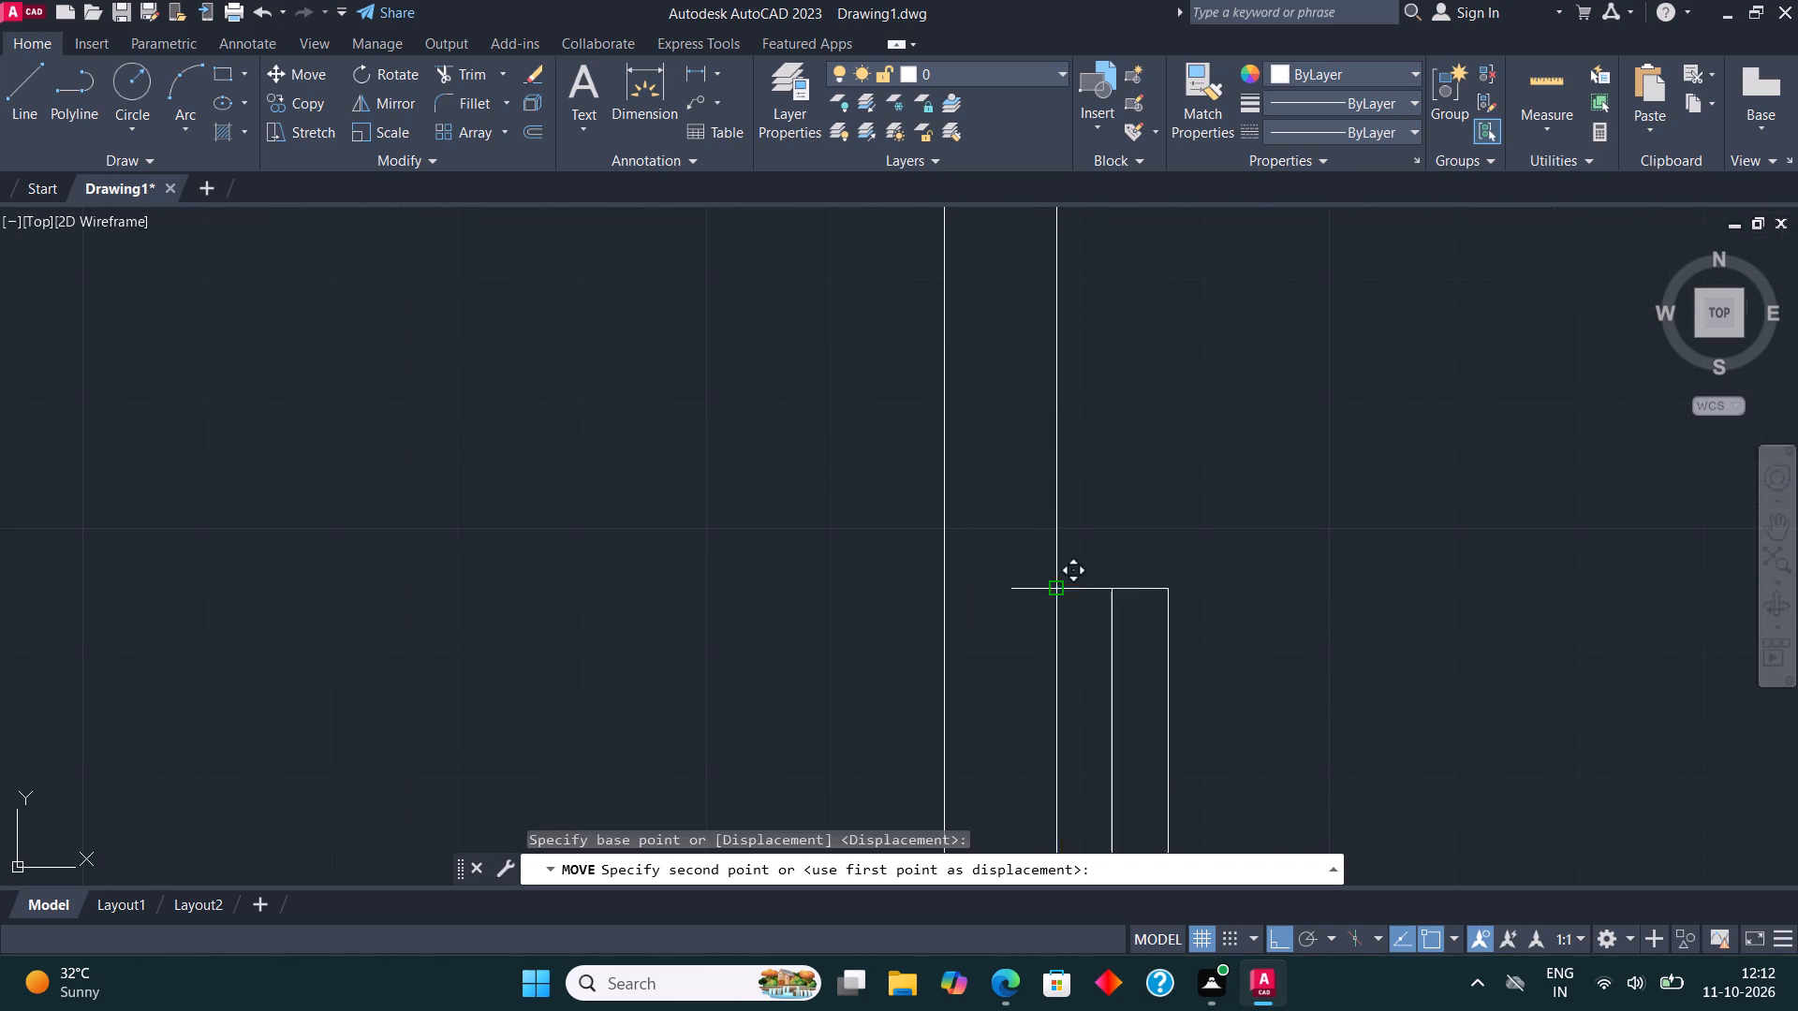
pyautogui.click(944, 576)
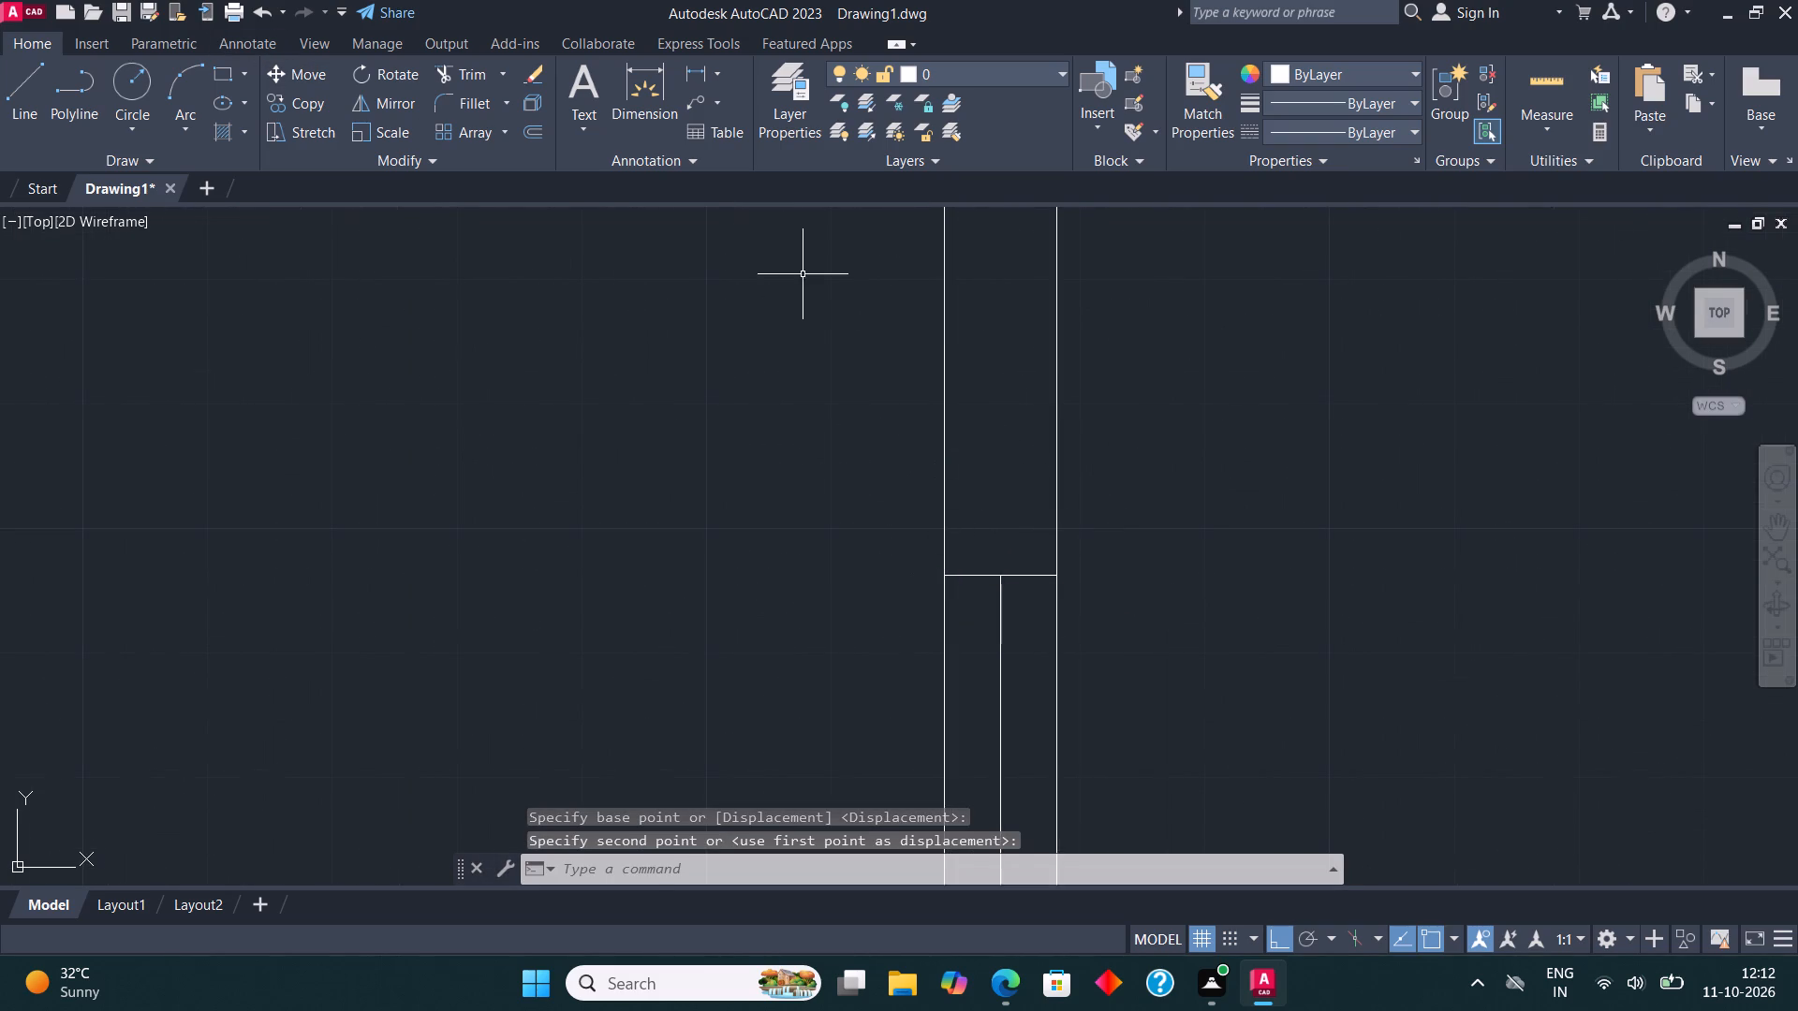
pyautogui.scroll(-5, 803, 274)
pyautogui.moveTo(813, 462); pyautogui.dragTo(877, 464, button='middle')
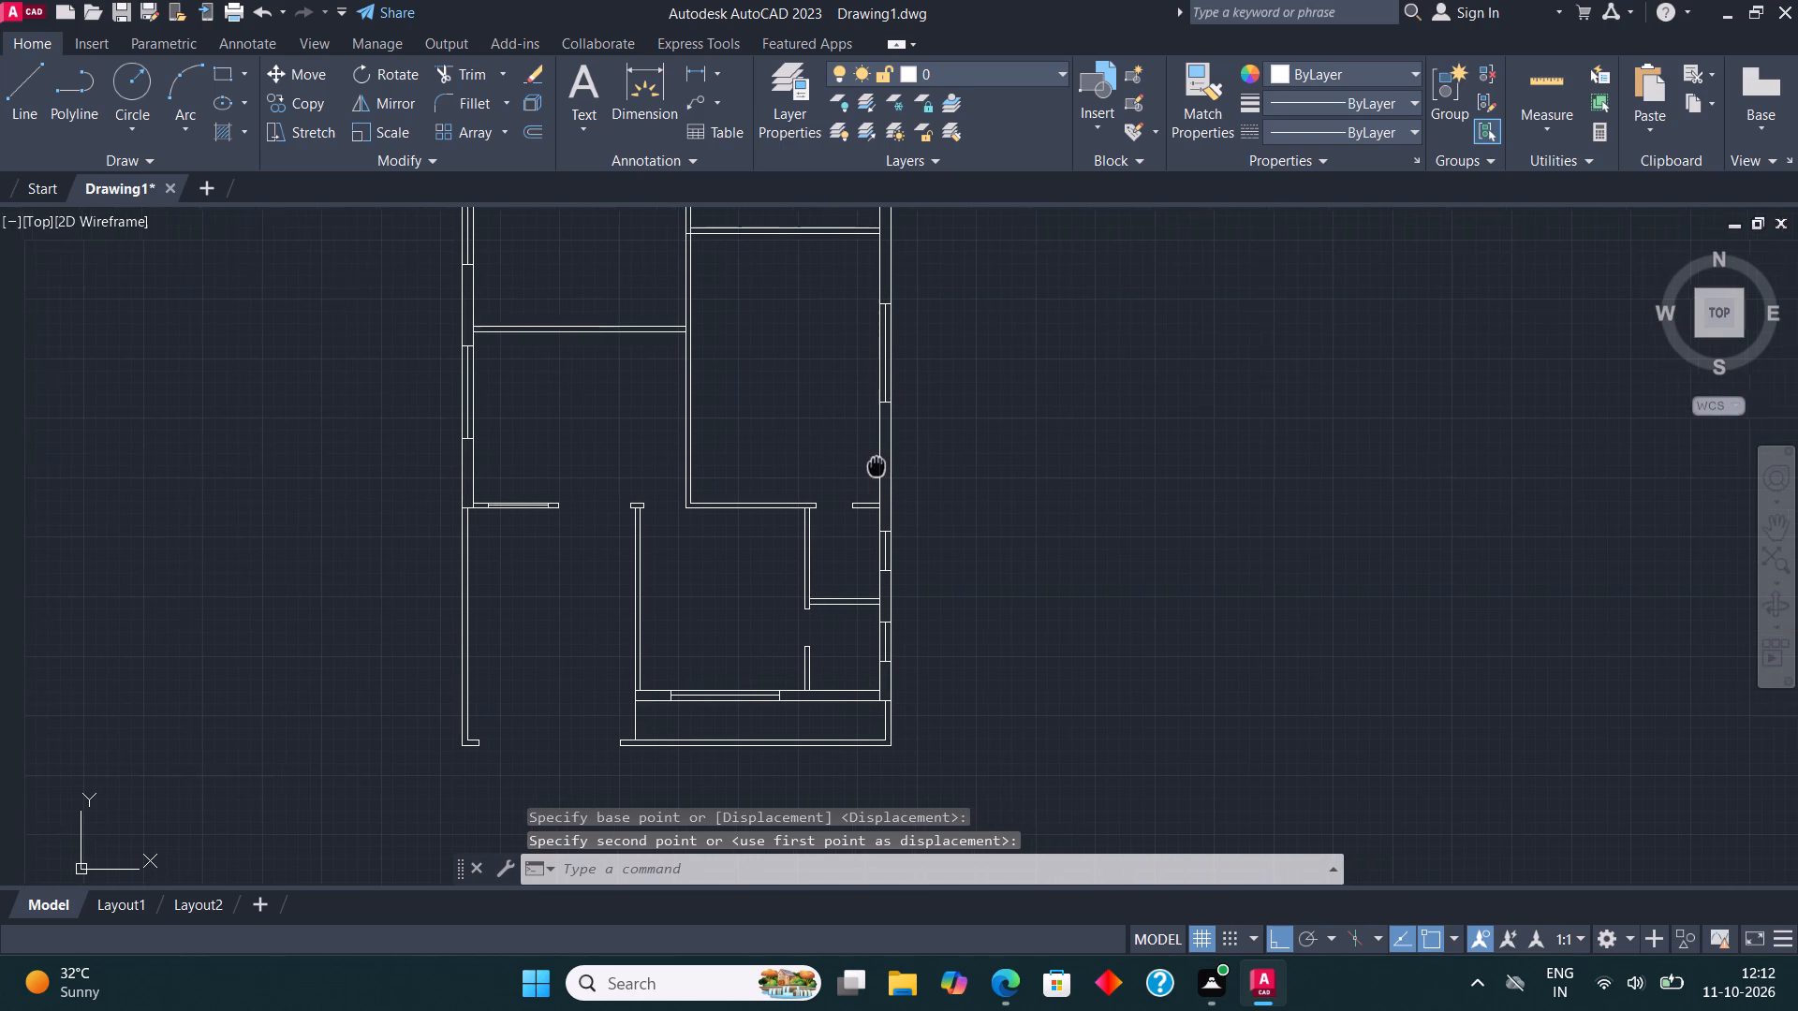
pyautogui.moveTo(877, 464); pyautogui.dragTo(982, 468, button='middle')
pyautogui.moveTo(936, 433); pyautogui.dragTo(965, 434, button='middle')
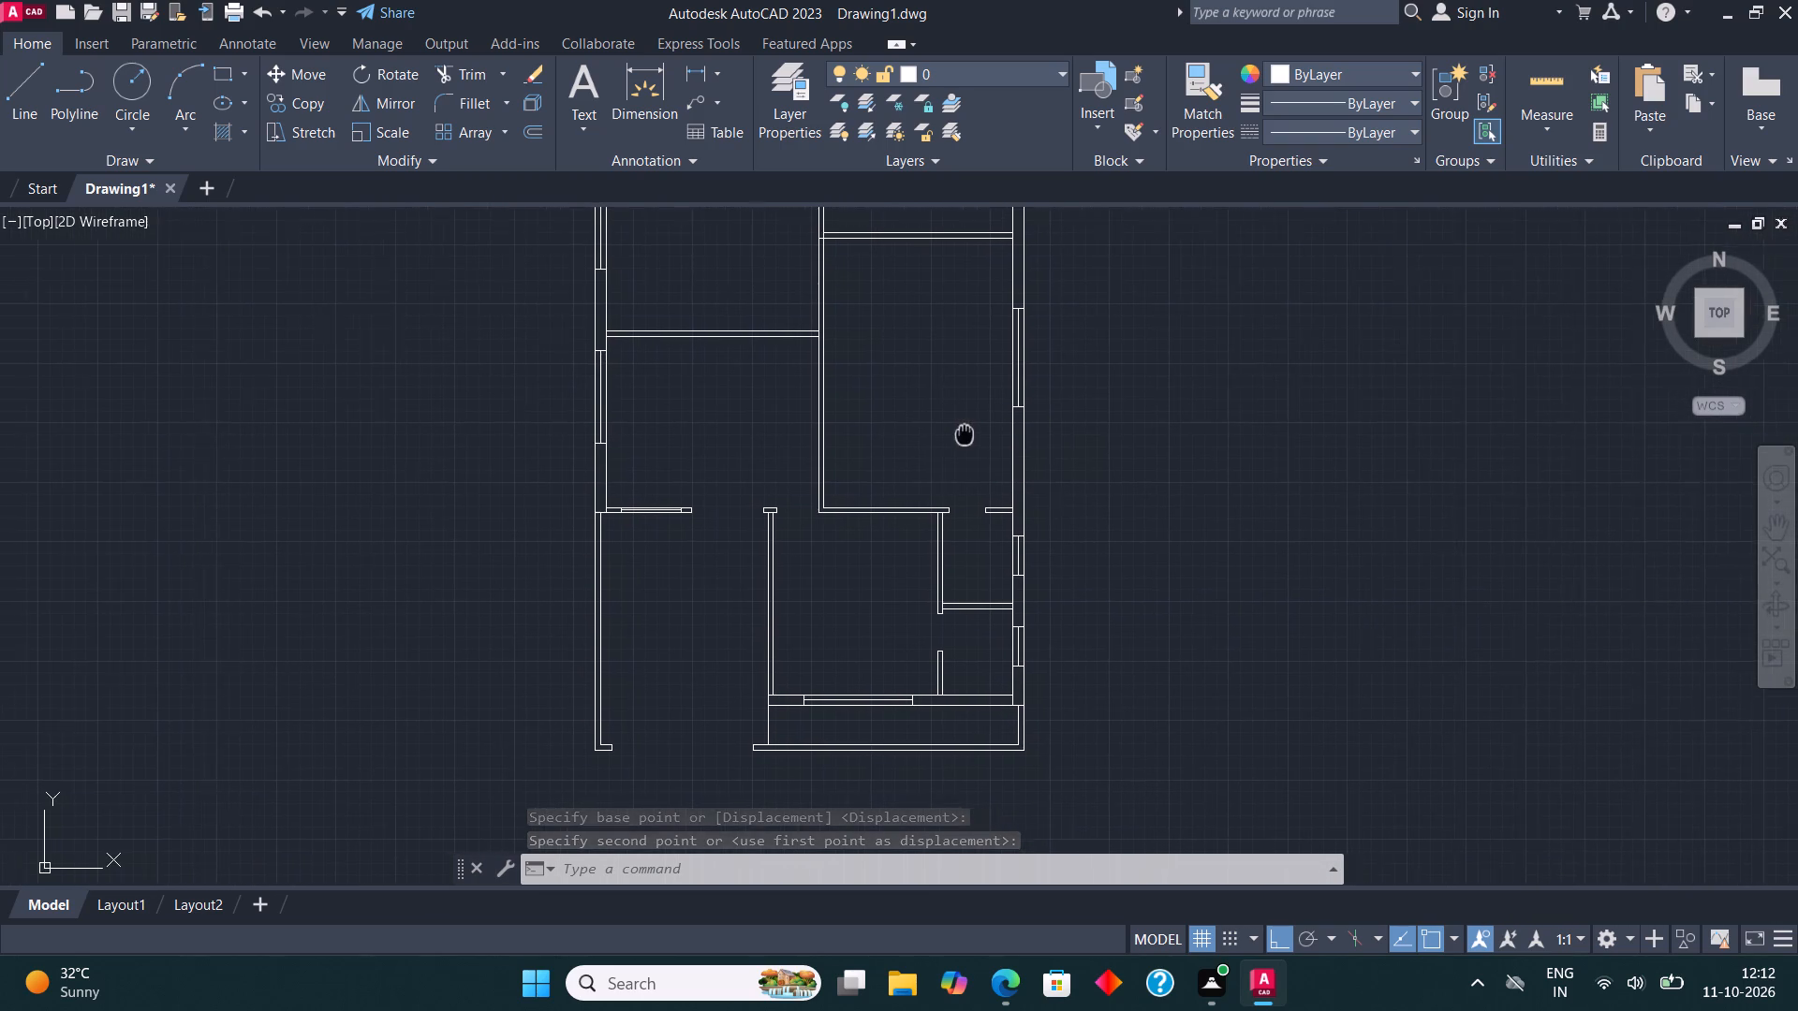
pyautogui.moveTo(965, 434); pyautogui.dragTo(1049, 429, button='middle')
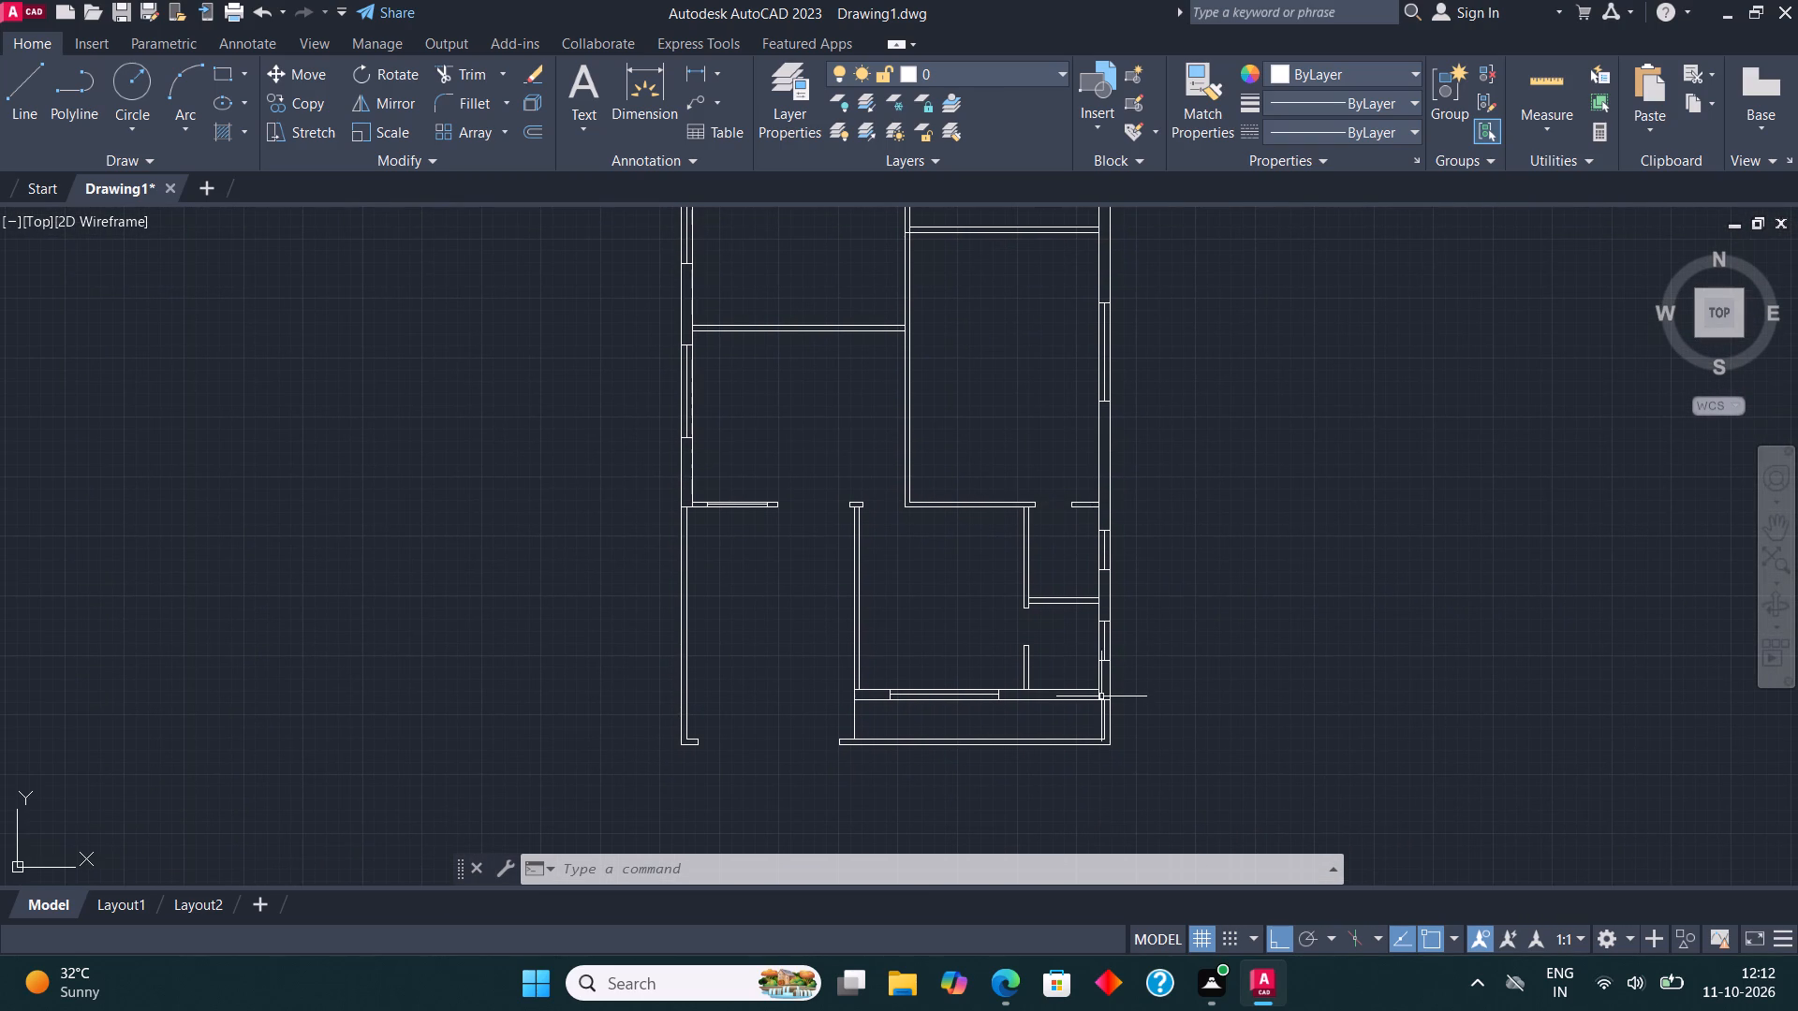
# Trim the leftover piece of the right outer wall's inner line where the lower horizontal wall with the window meets it.
pyautogui.scroll(4, 1101, 703)
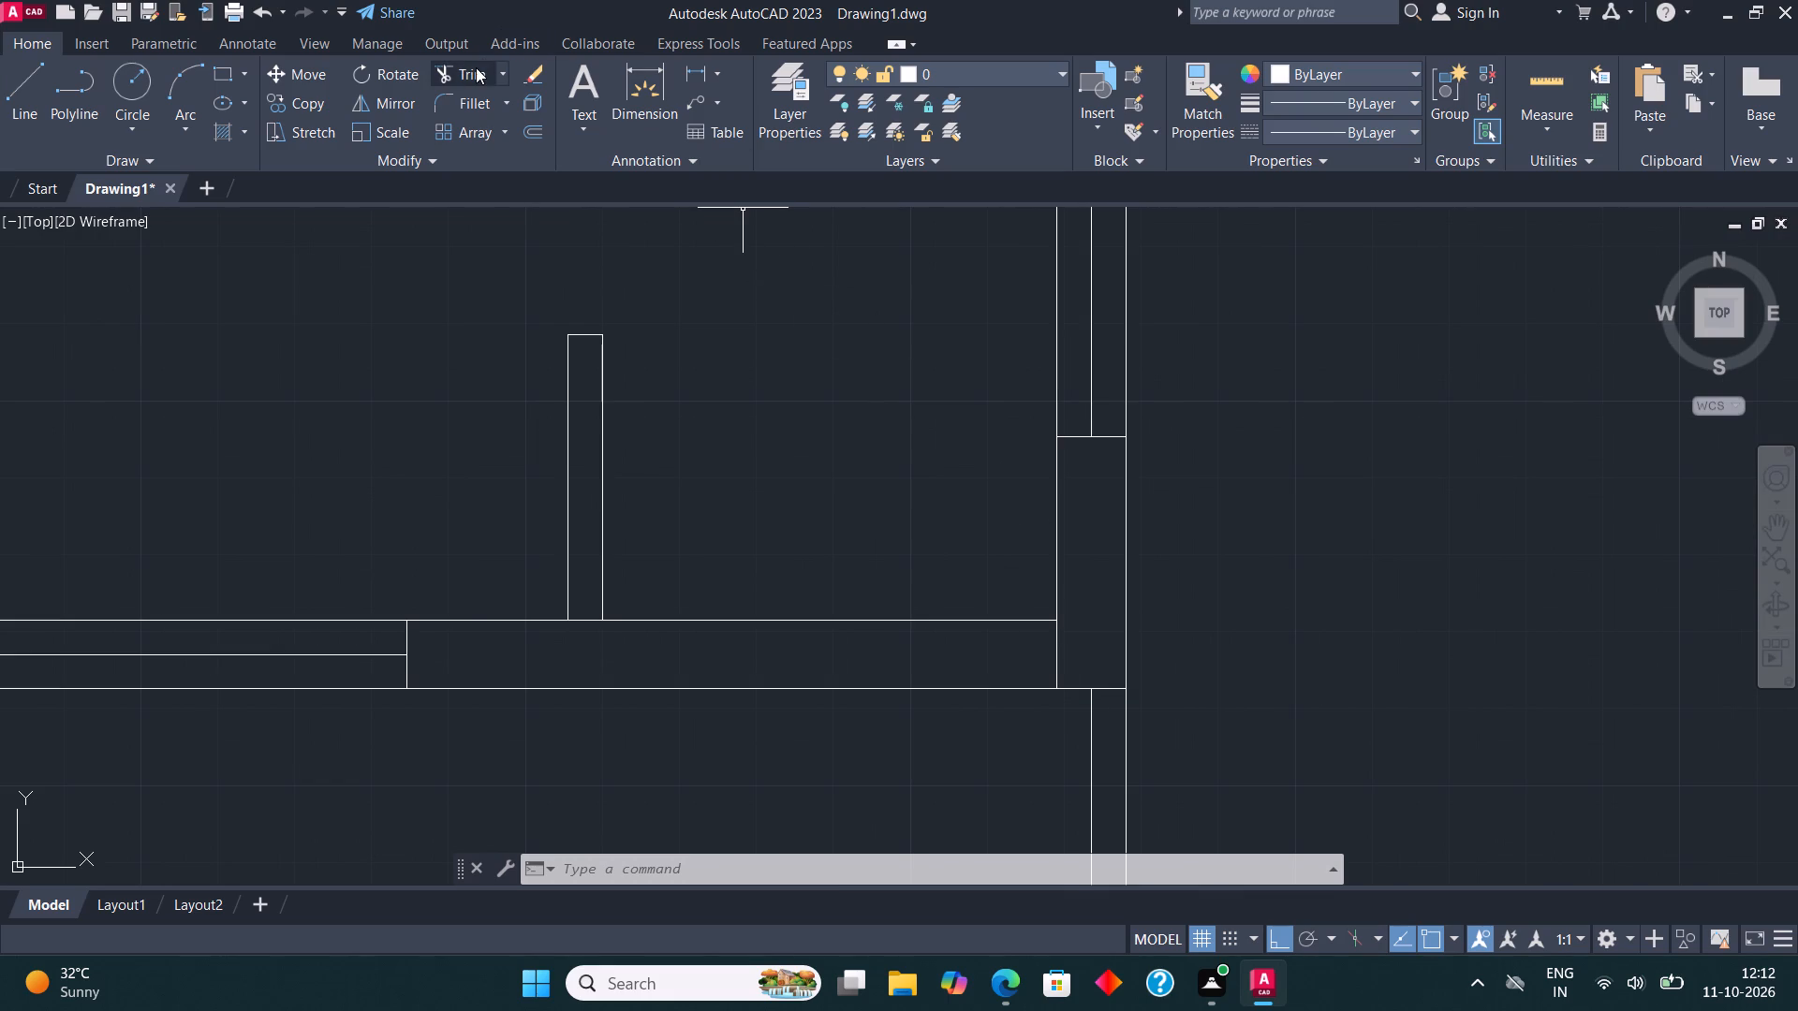
pyautogui.click(476, 67)
pyautogui.moveTo(1104, 651); pyautogui.dragTo(1096, 651)
pyautogui.click(1038, 652)
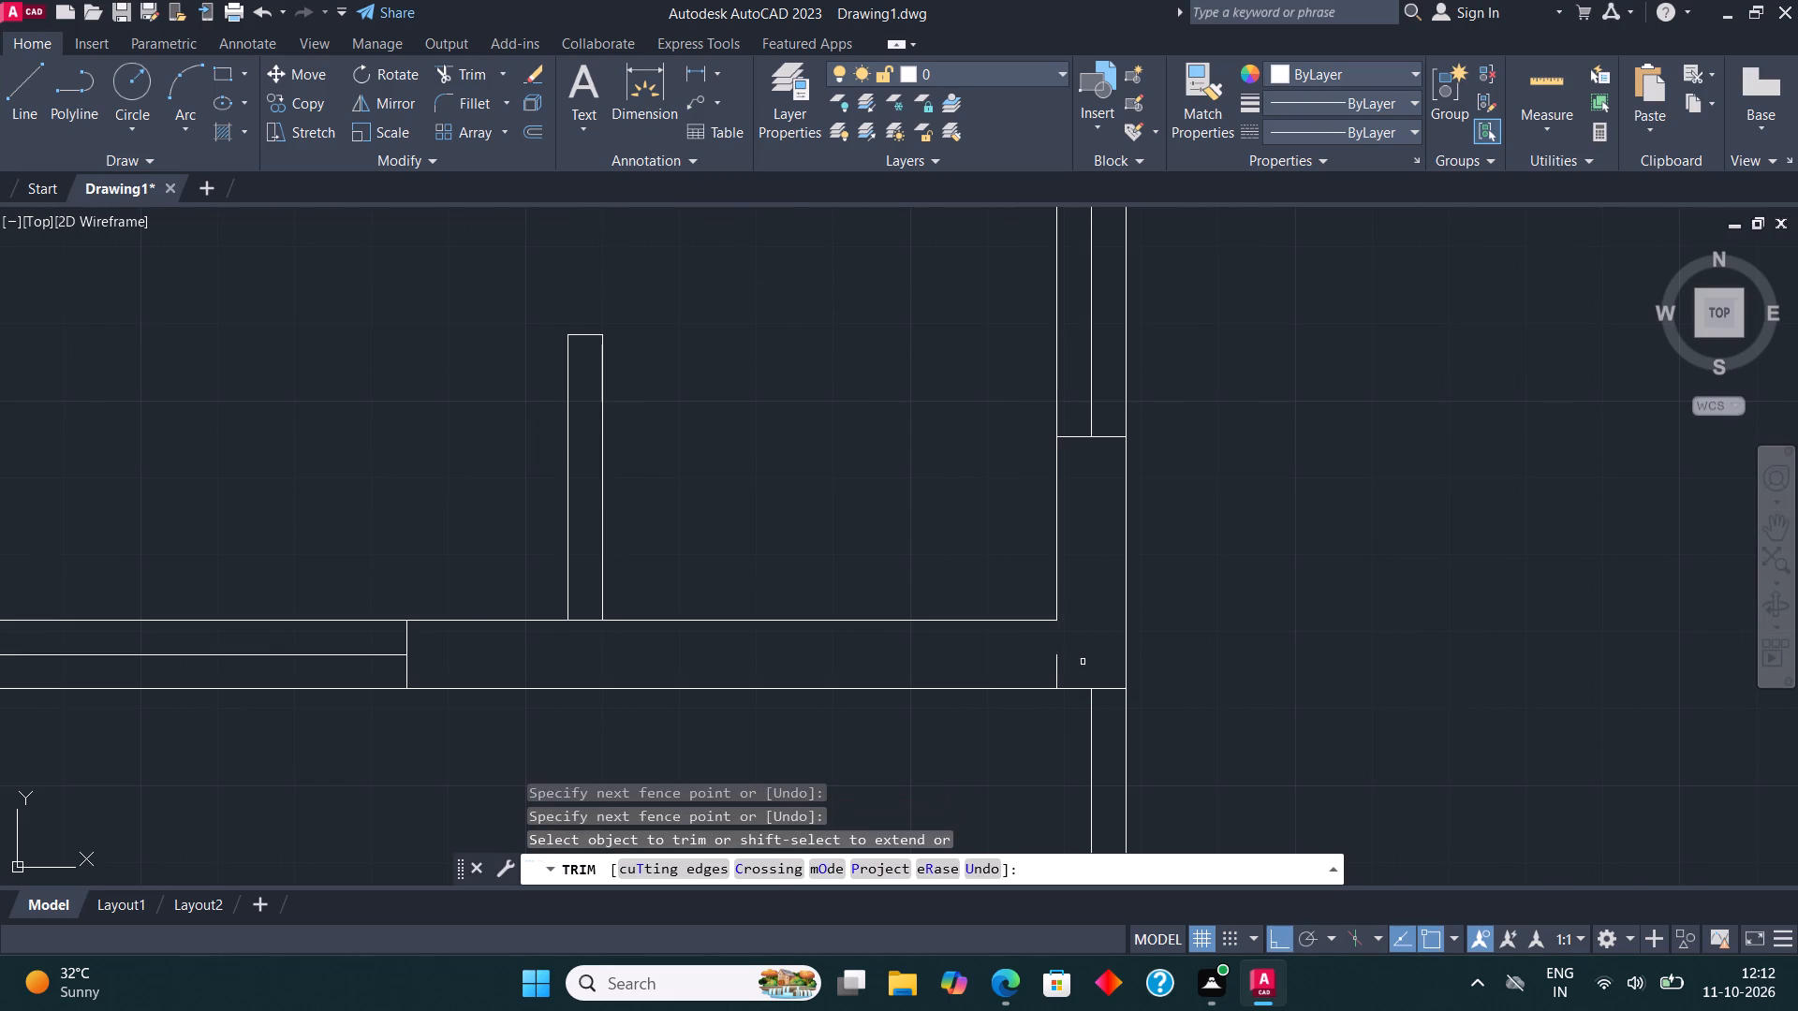
pyautogui.click(1083, 662)
pyautogui.click(1031, 662)
pyautogui.scroll(-2, 1021, 632)
pyautogui.press('Escape')
# Draw a horizontal line from the short wall stub's right edge to the left face of the central vertical partition.
pyautogui.moveTo(840, 447); pyautogui.dragTo(895, 482, button='middle')
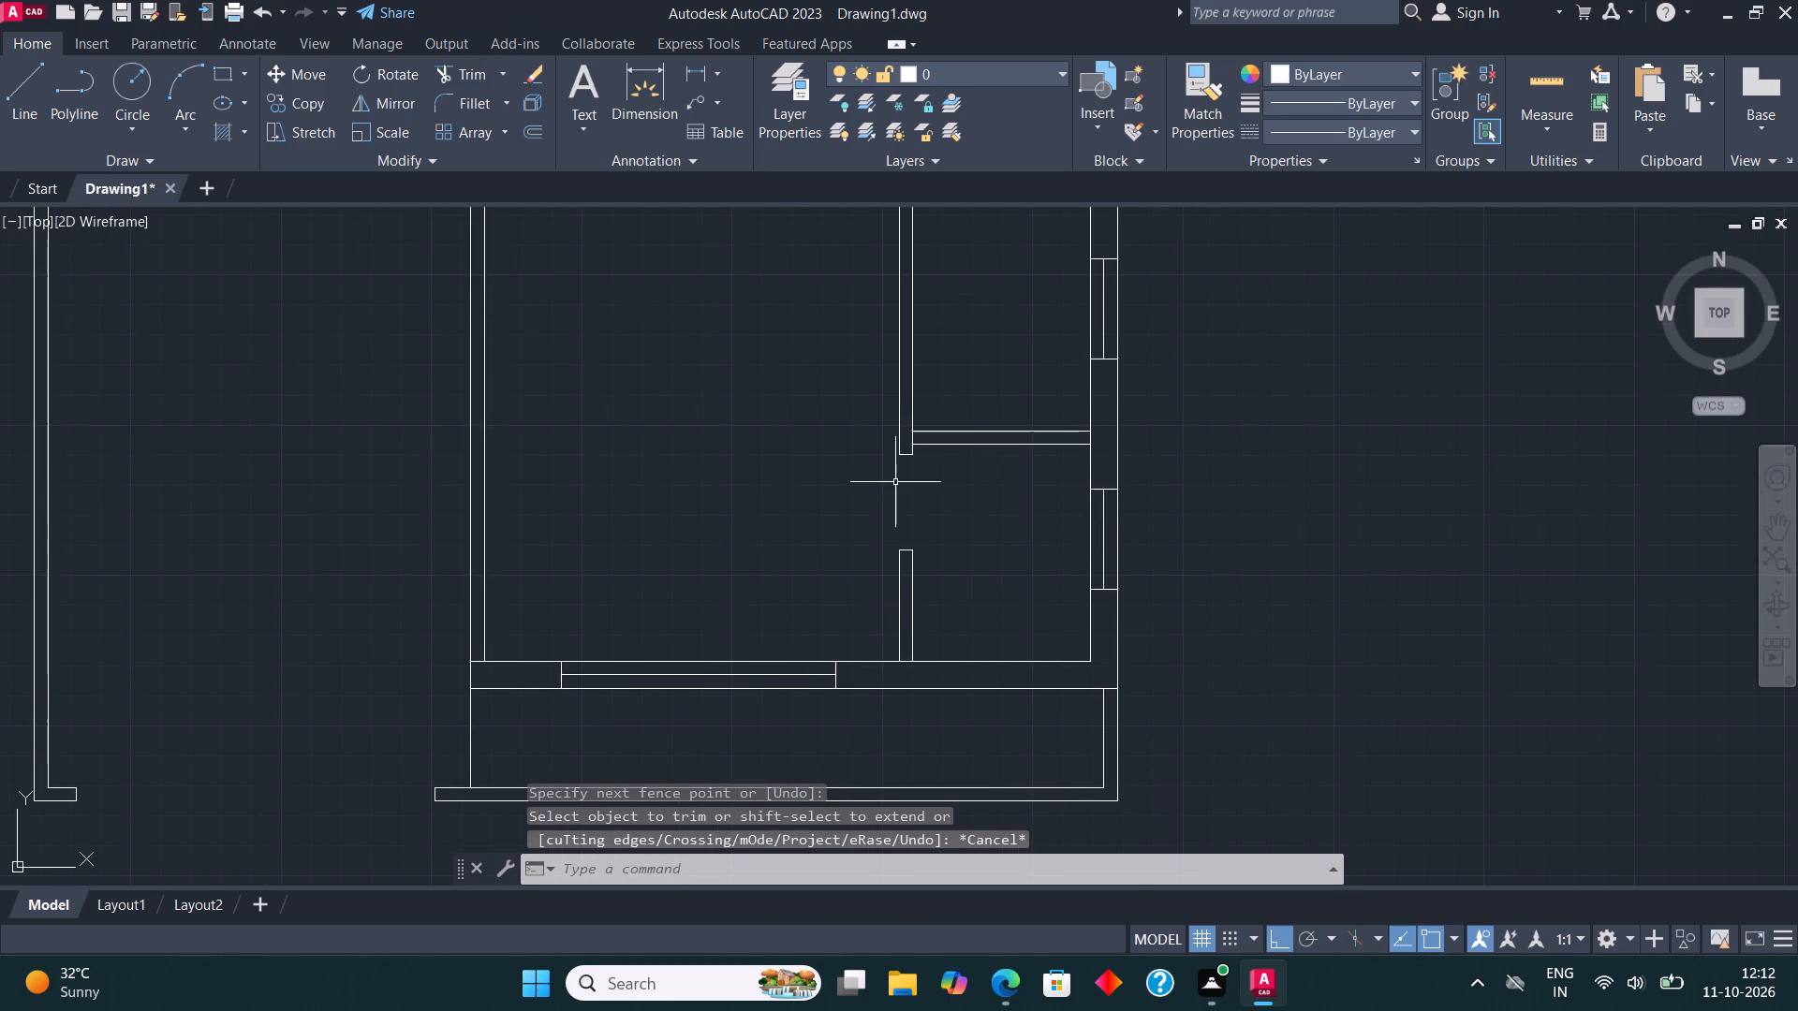
pyautogui.scroll(-1, 967, 464)
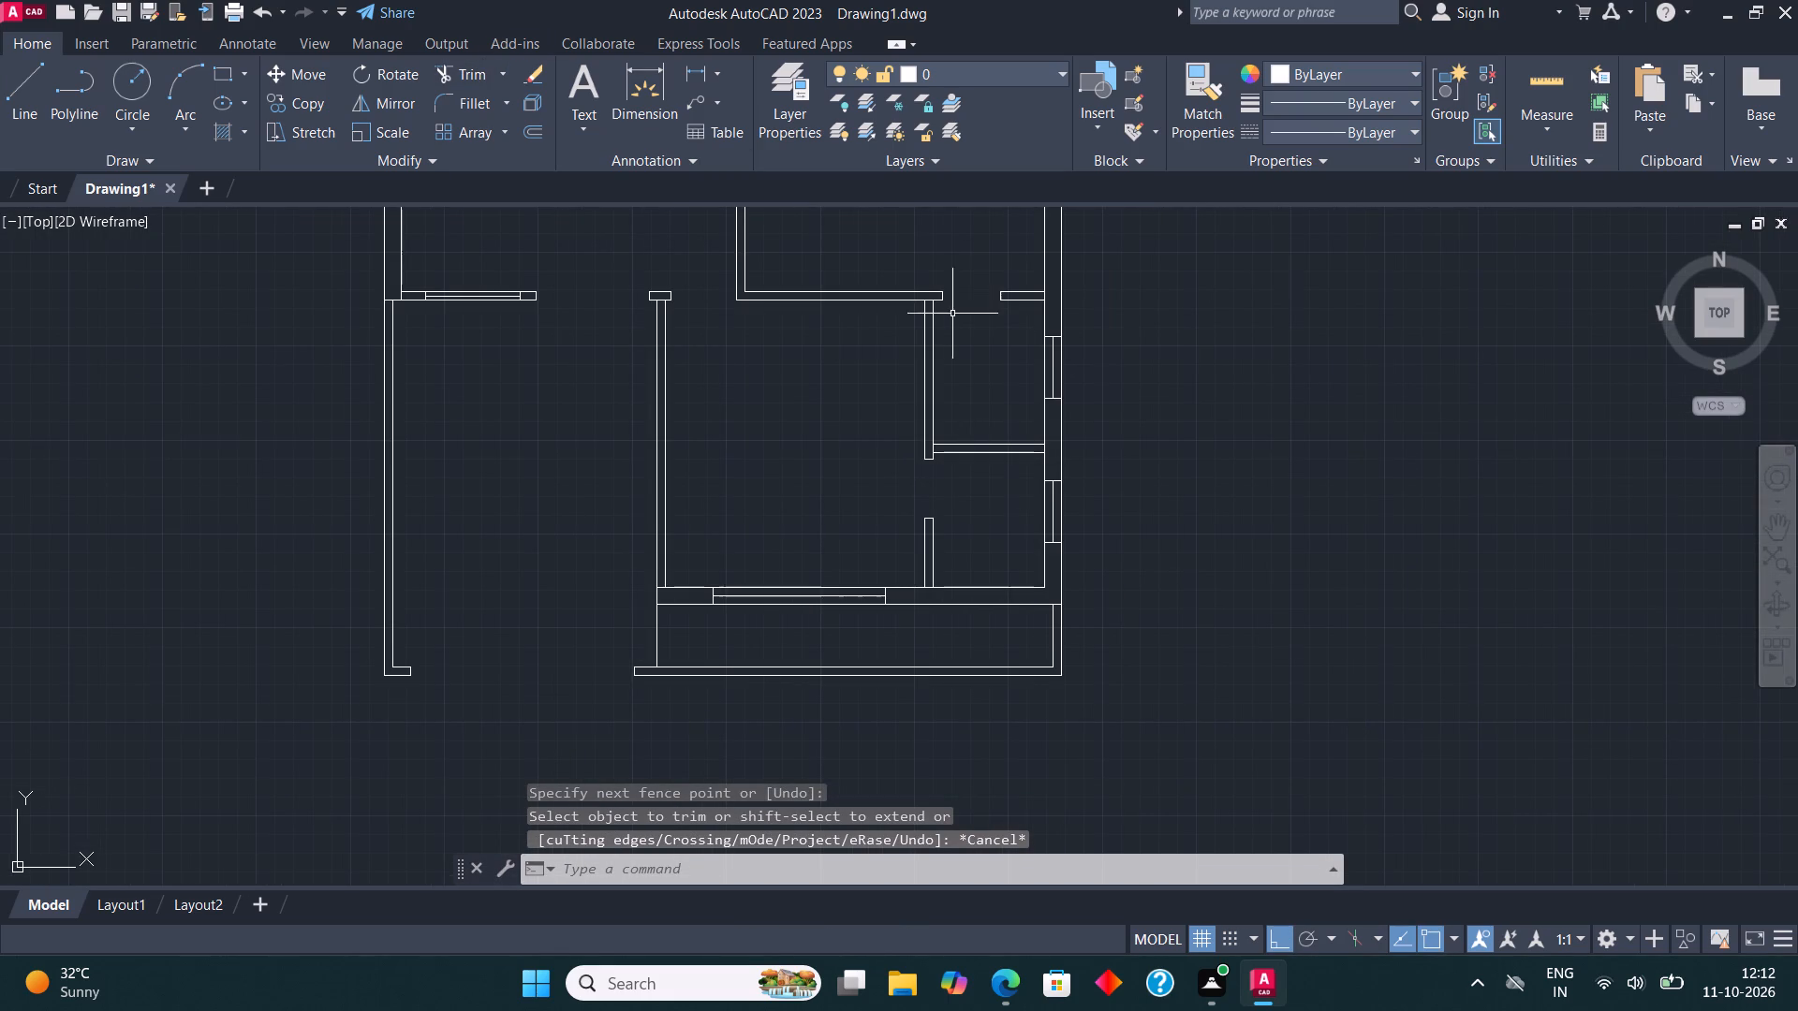
pyautogui.moveTo(969, 329); pyautogui.dragTo(1054, 435, button='middle')
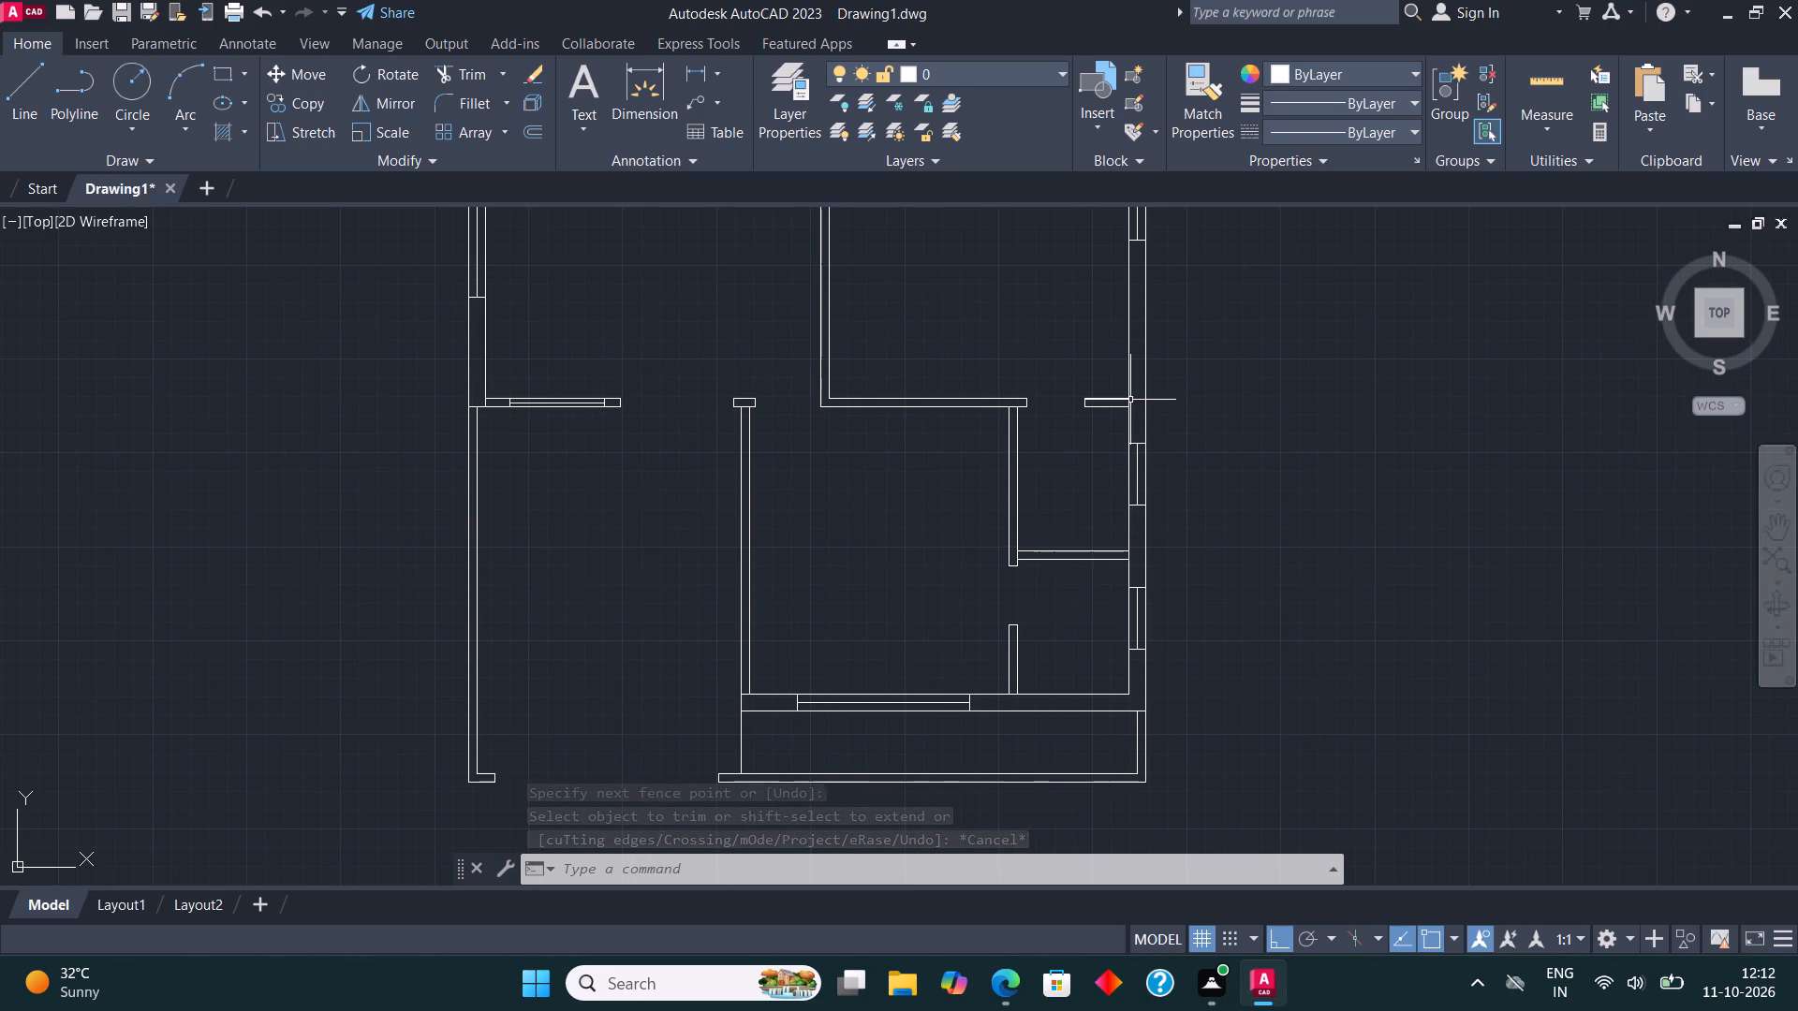
pyautogui.moveTo(1013, 407); pyautogui.dragTo(1043, 415, button='middle')
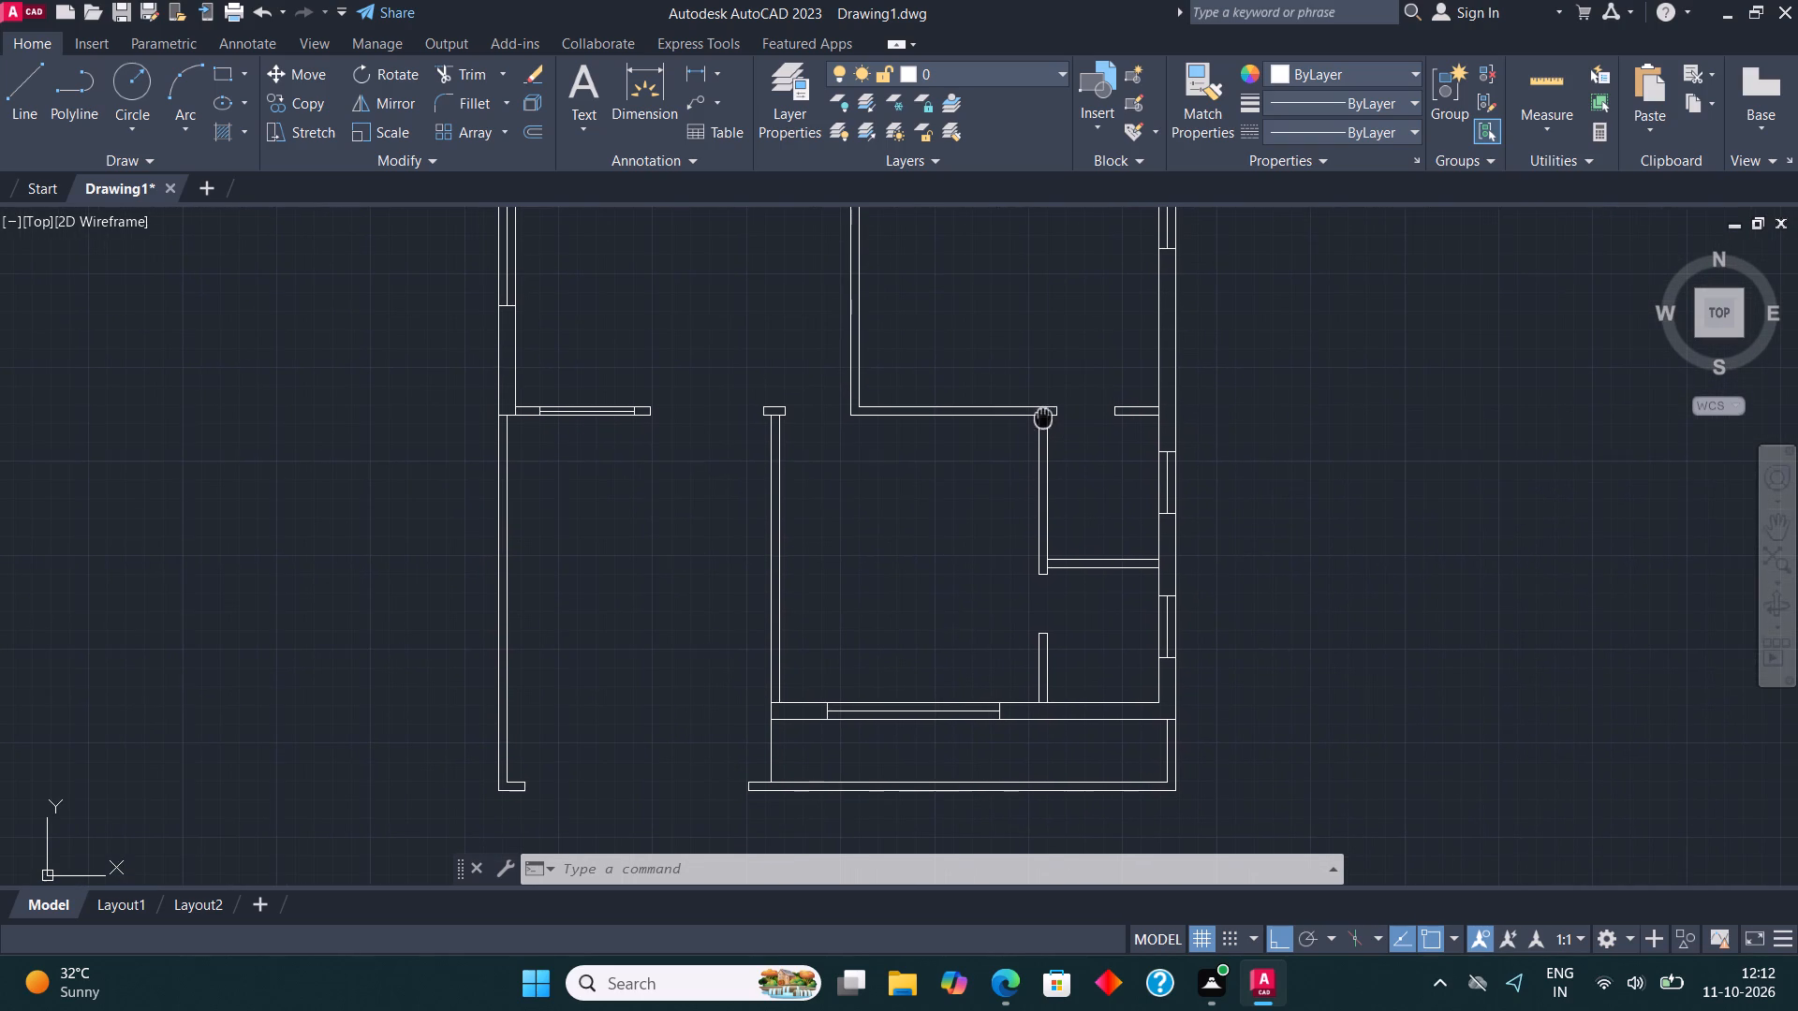
pyautogui.moveTo(1043, 415); pyautogui.dragTo(1043, 416, button='middle')
pyautogui.moveTo(1068, 369); pyautogui.dragTo(1117, 426, button='middle')
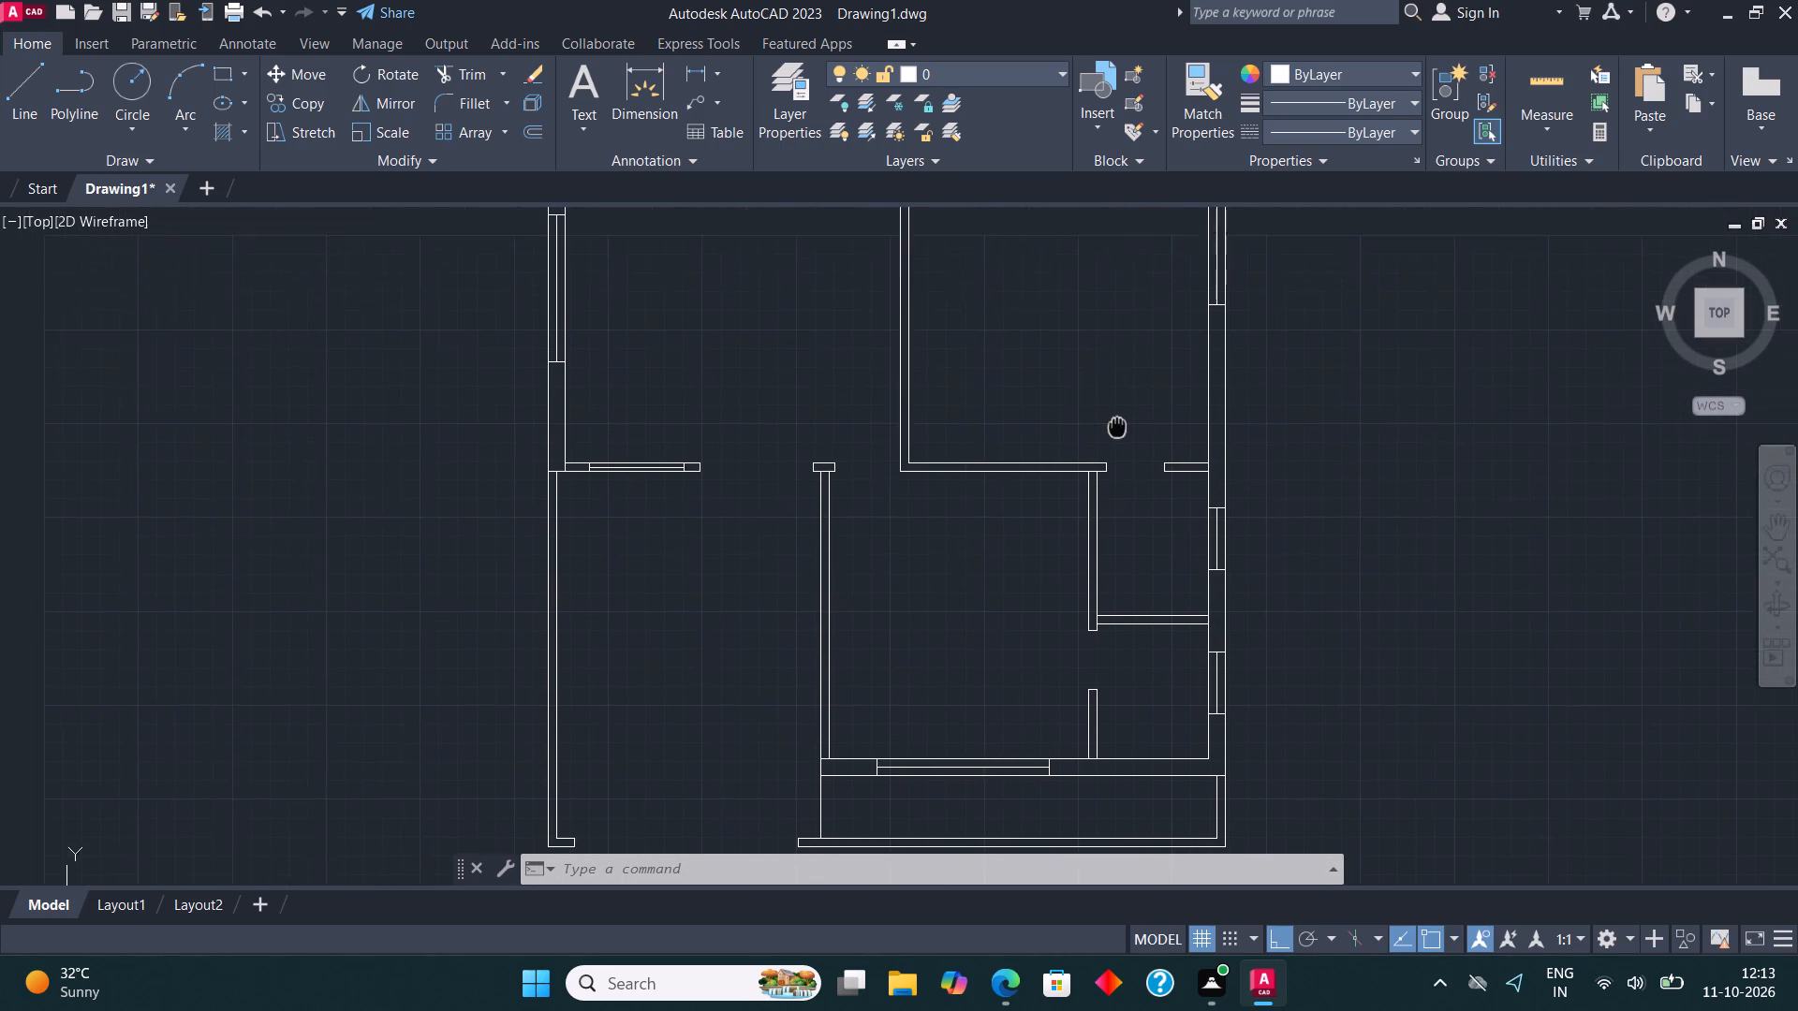
pyautogui.moveTo(1117, 426); pyautogui.dragTo(1131, 442, button='middle')
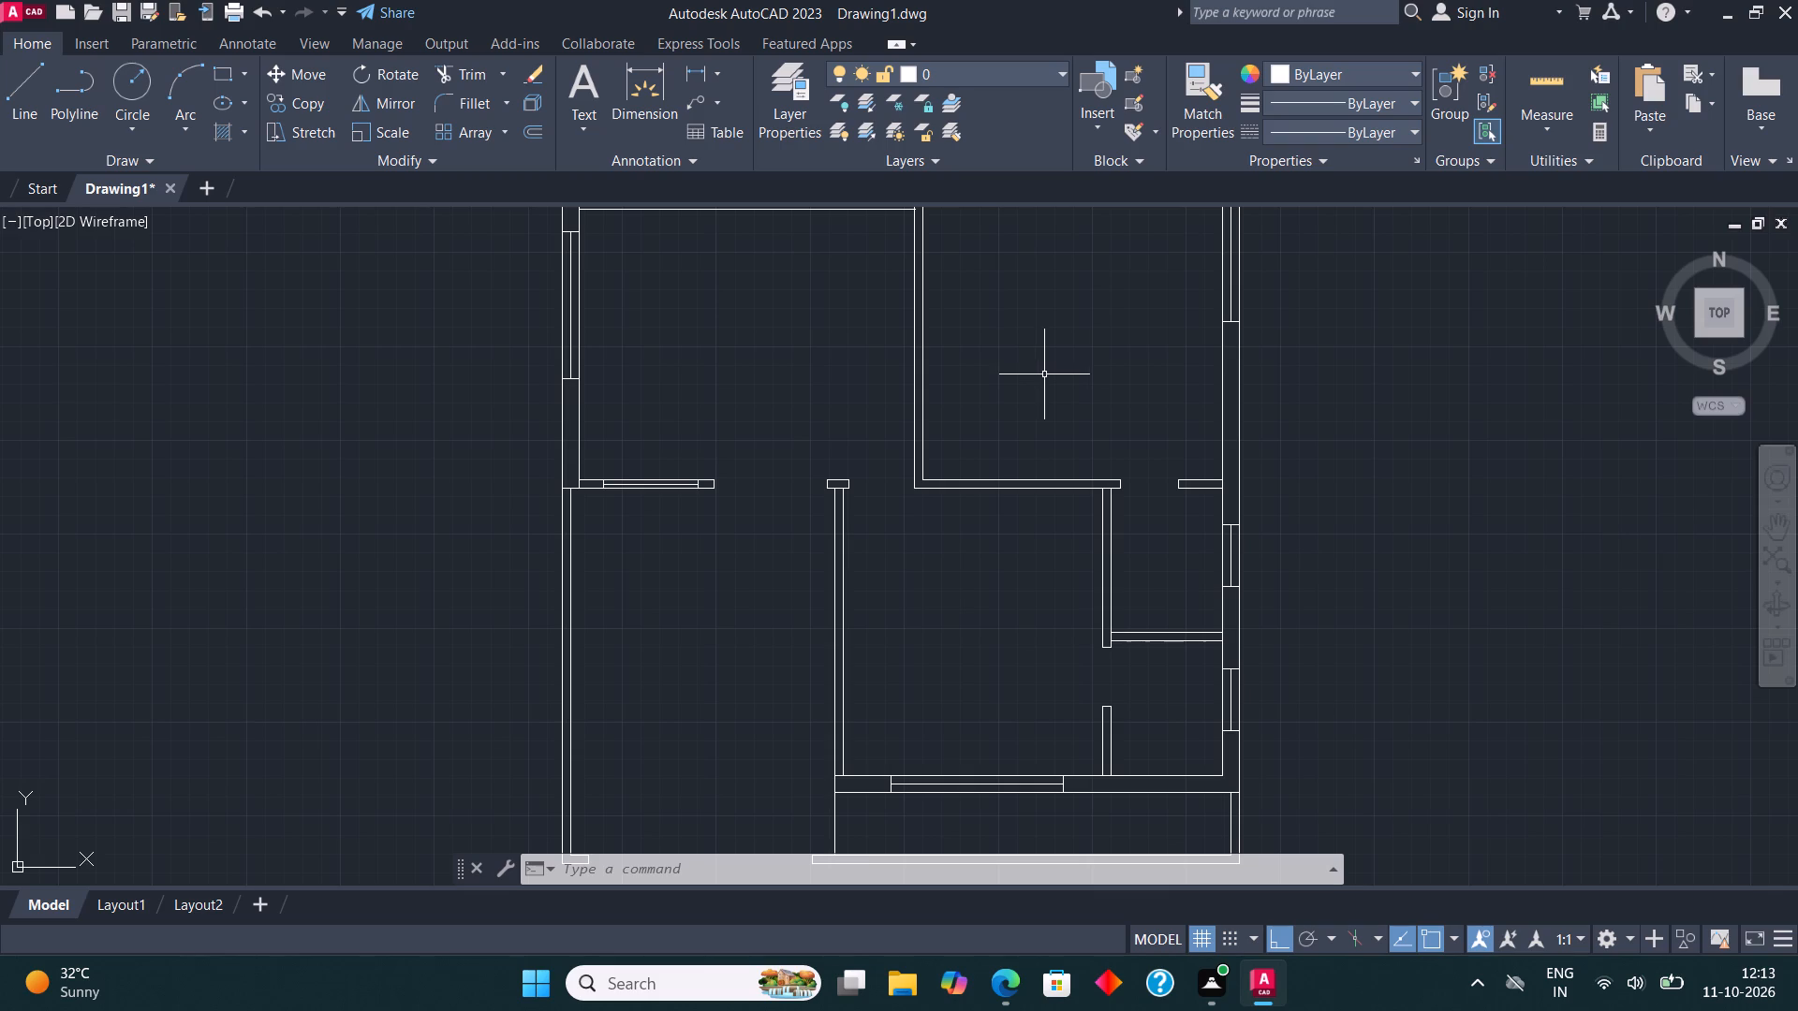
pyautogui.scroll(2, 803, 493)
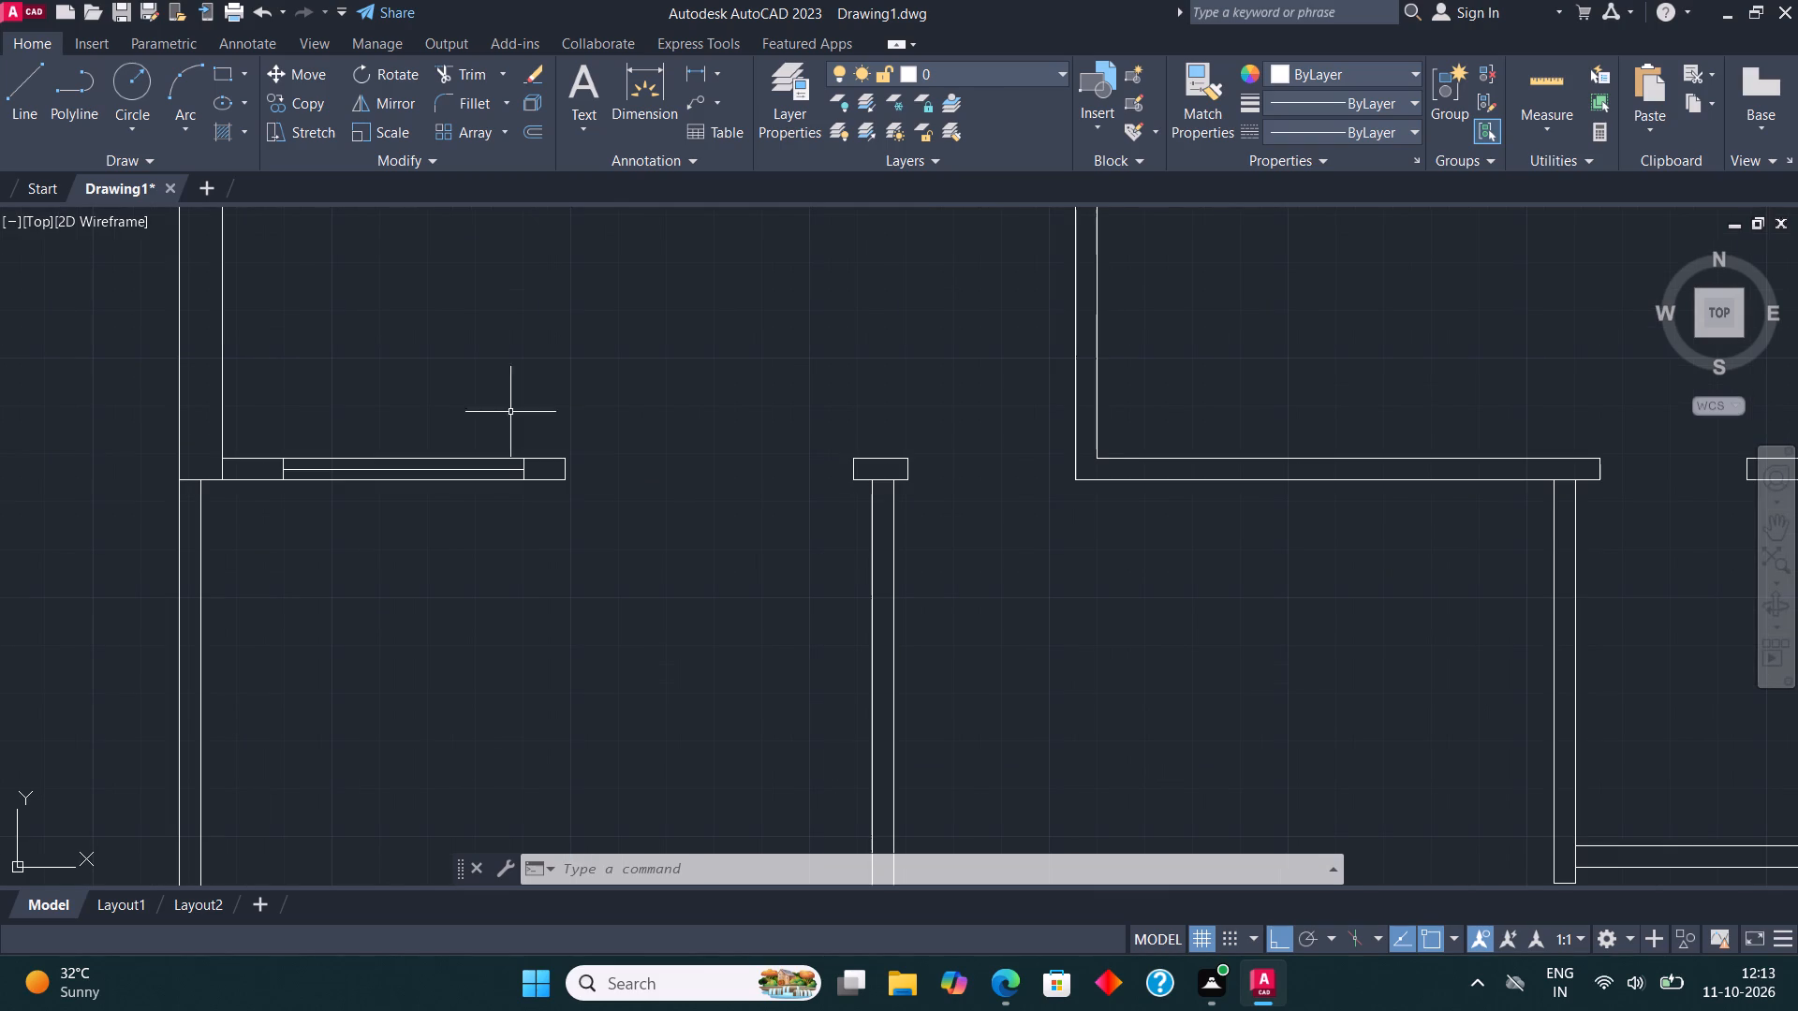
pyautogui.click(31, 89)
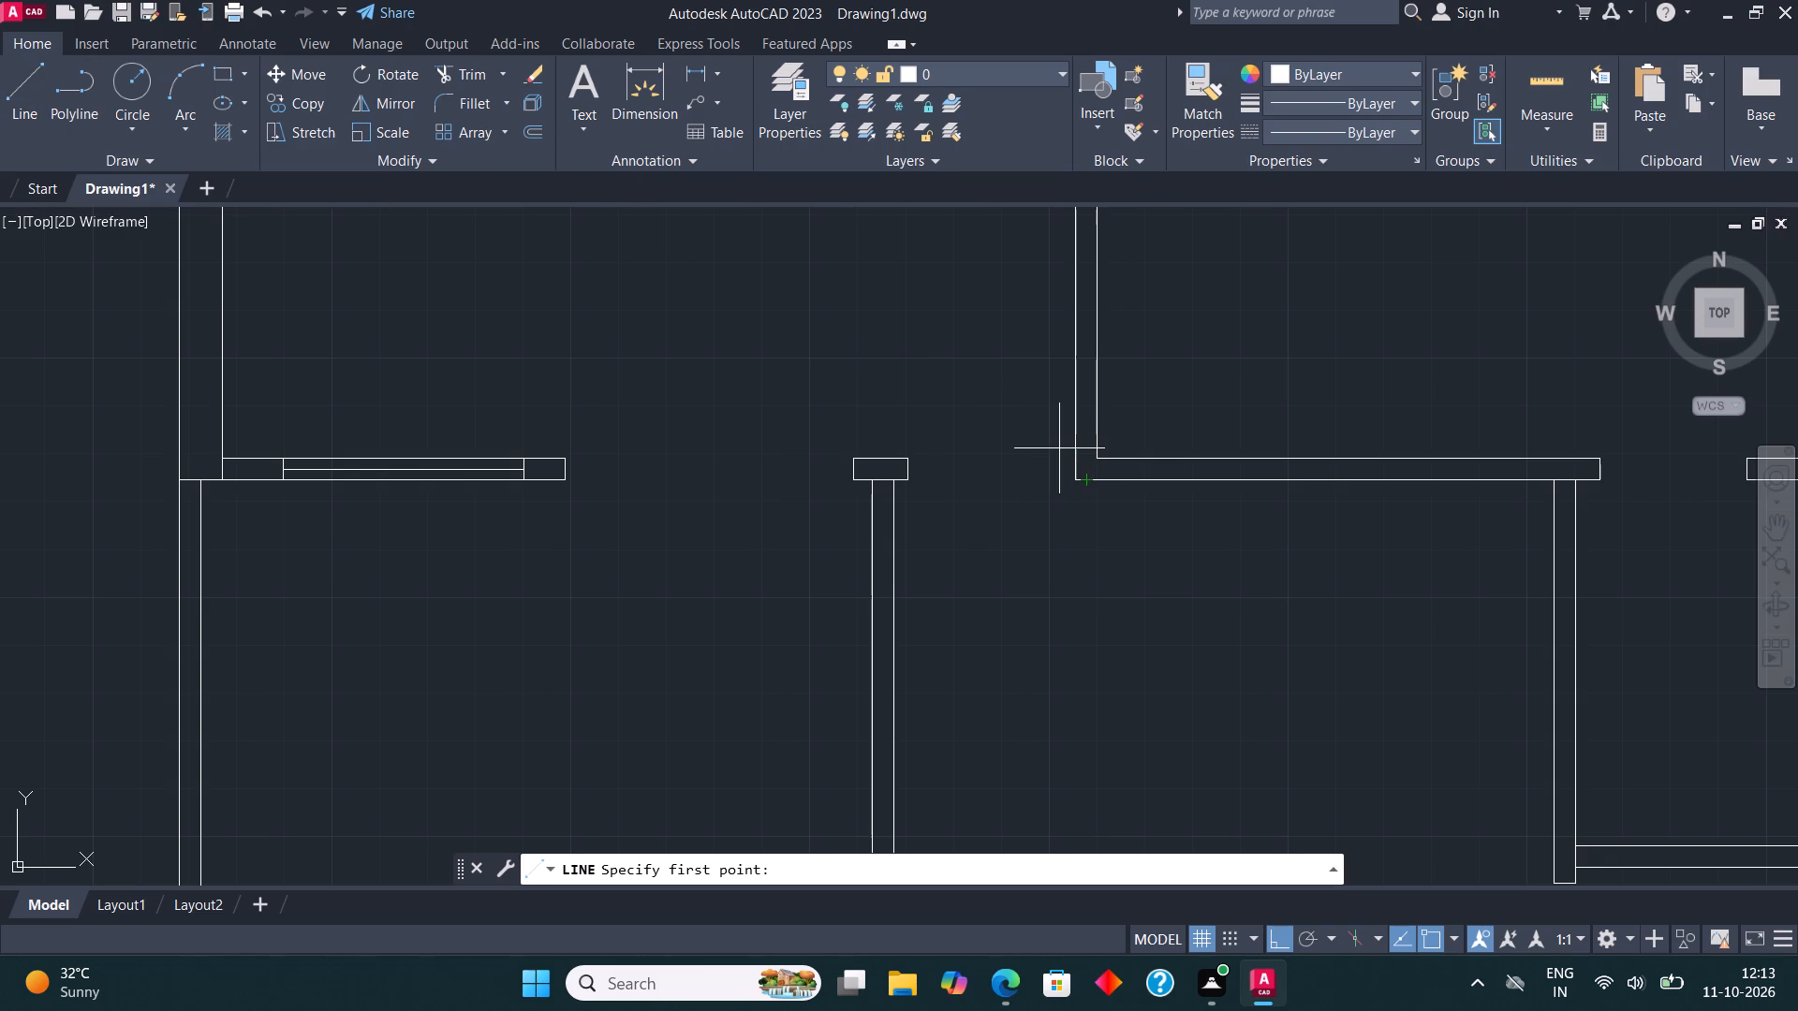
pyautogui.scroll(1, 939, 448)
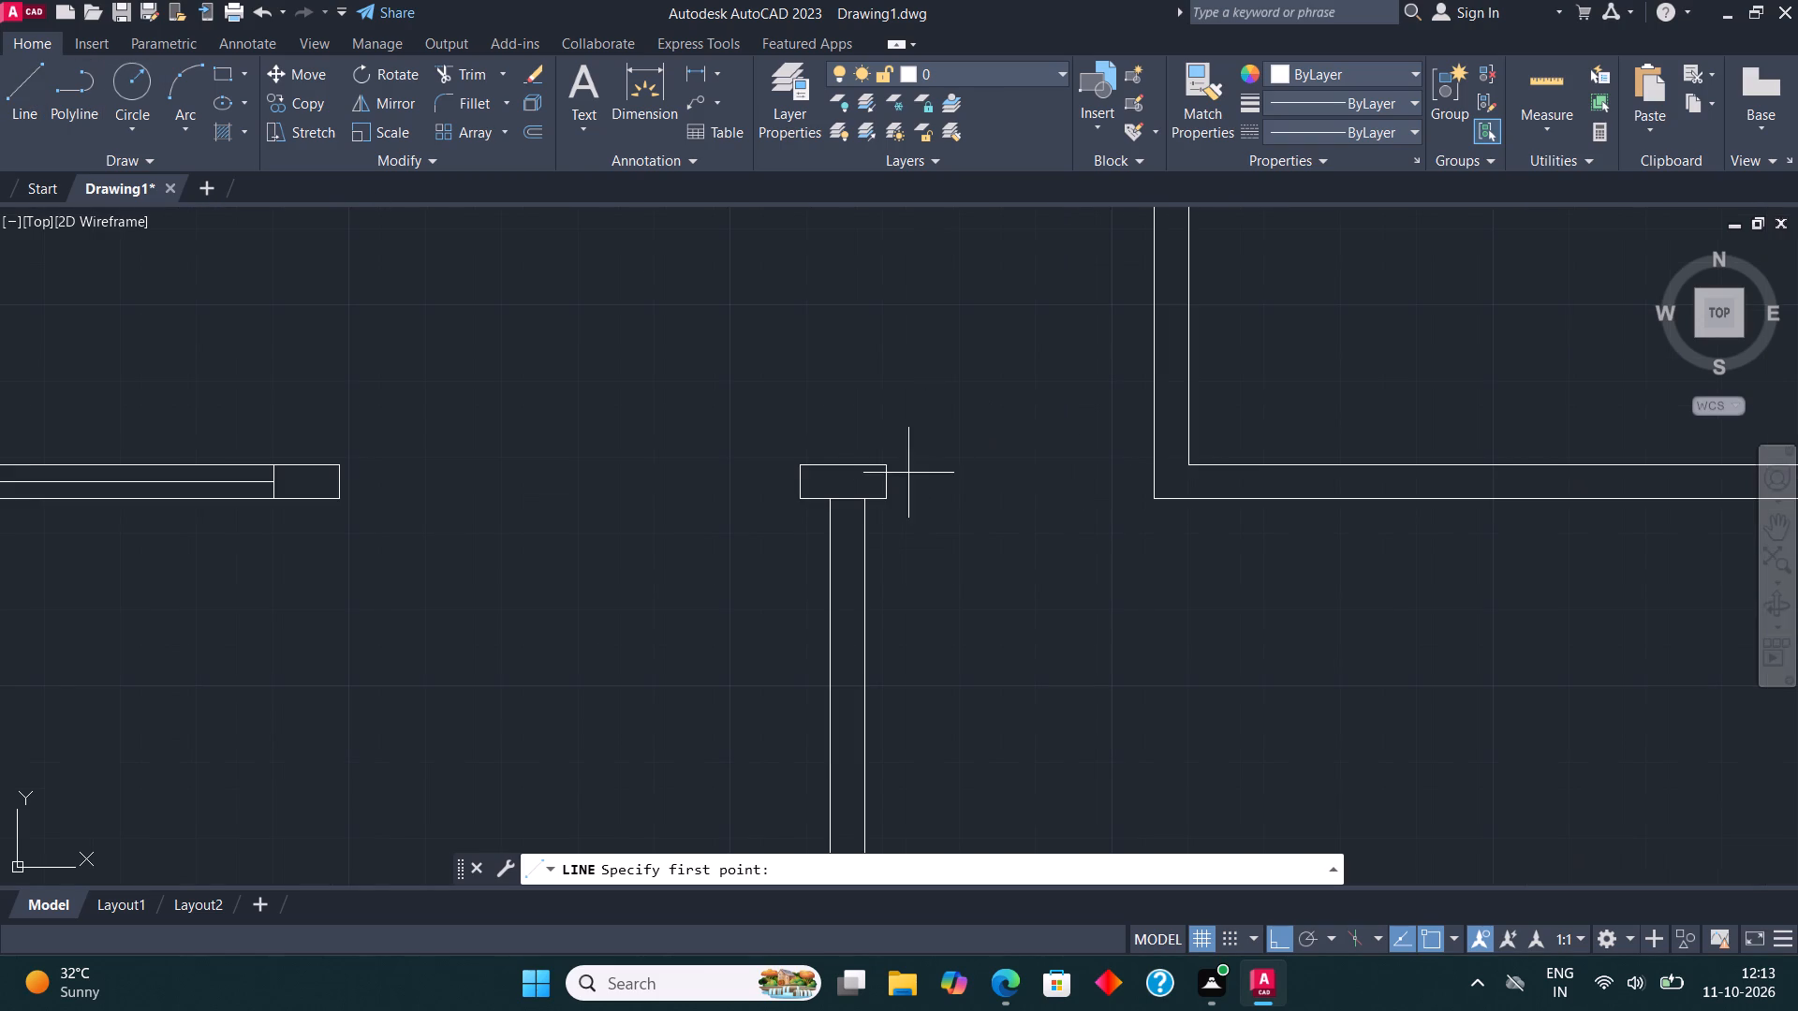
pyautogui.click(888, 484)
pyautogui.click(1146, 477)
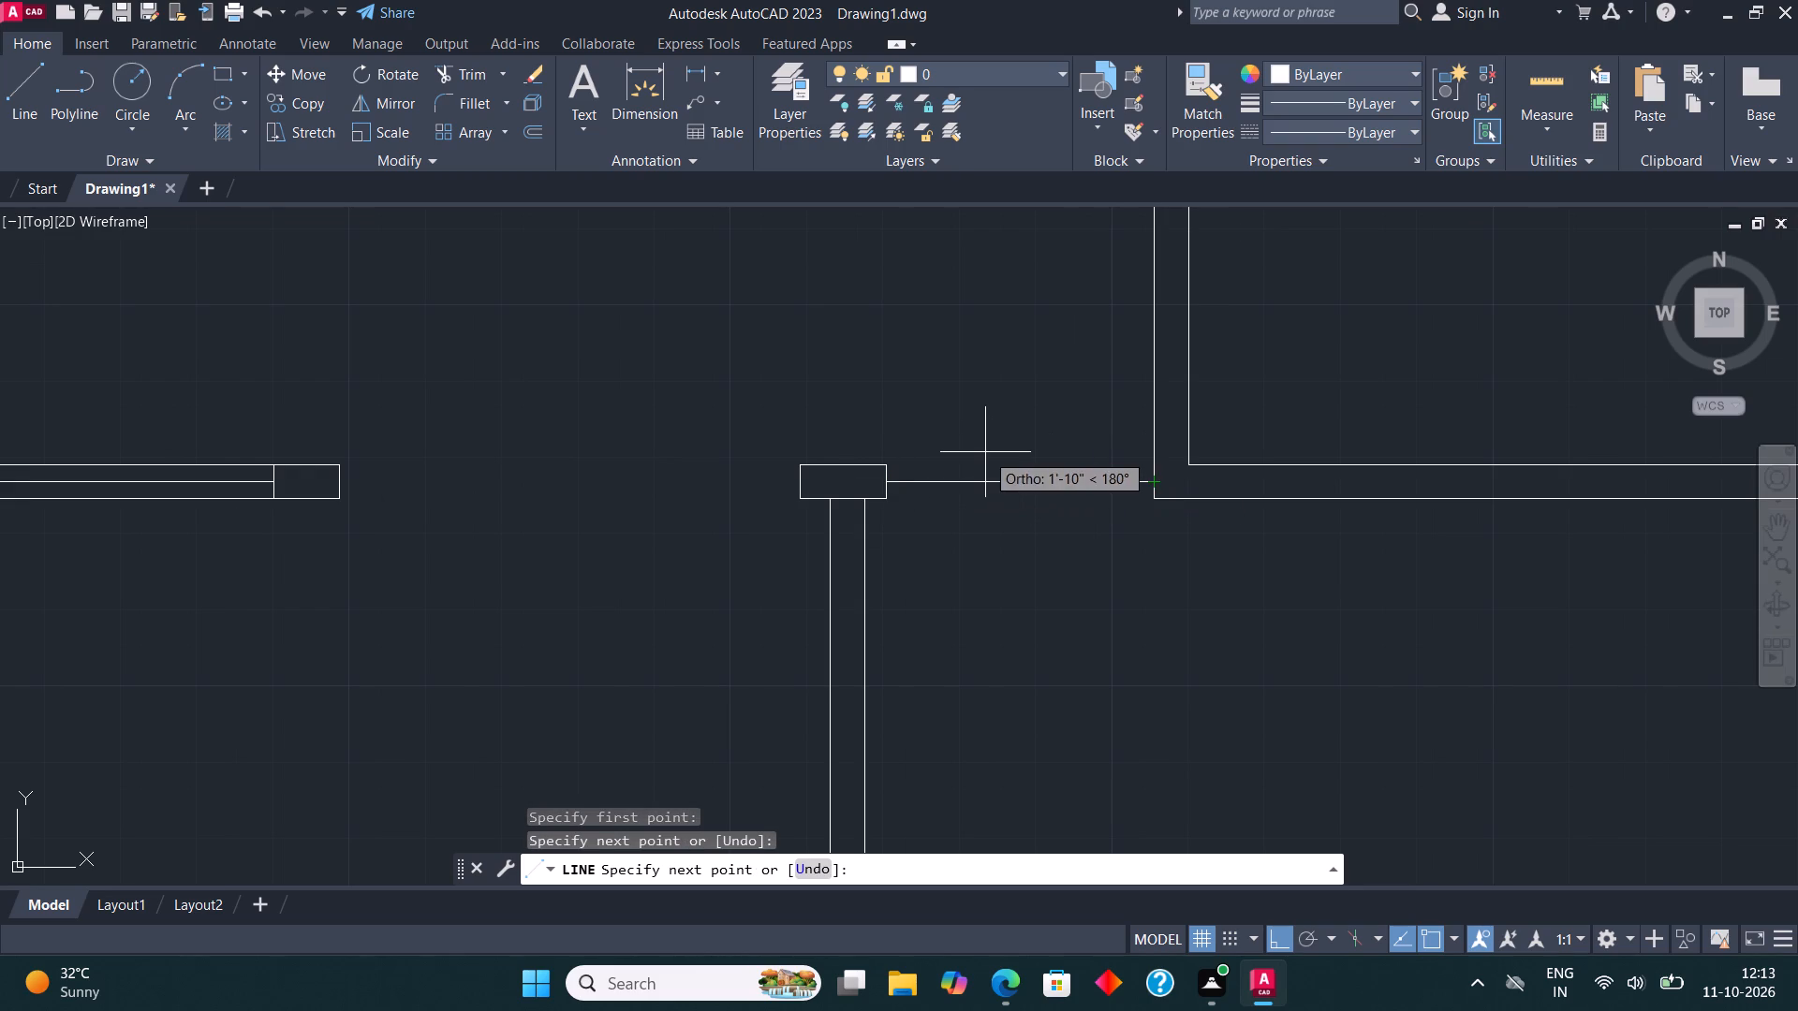
pyautogui.press('Escape')
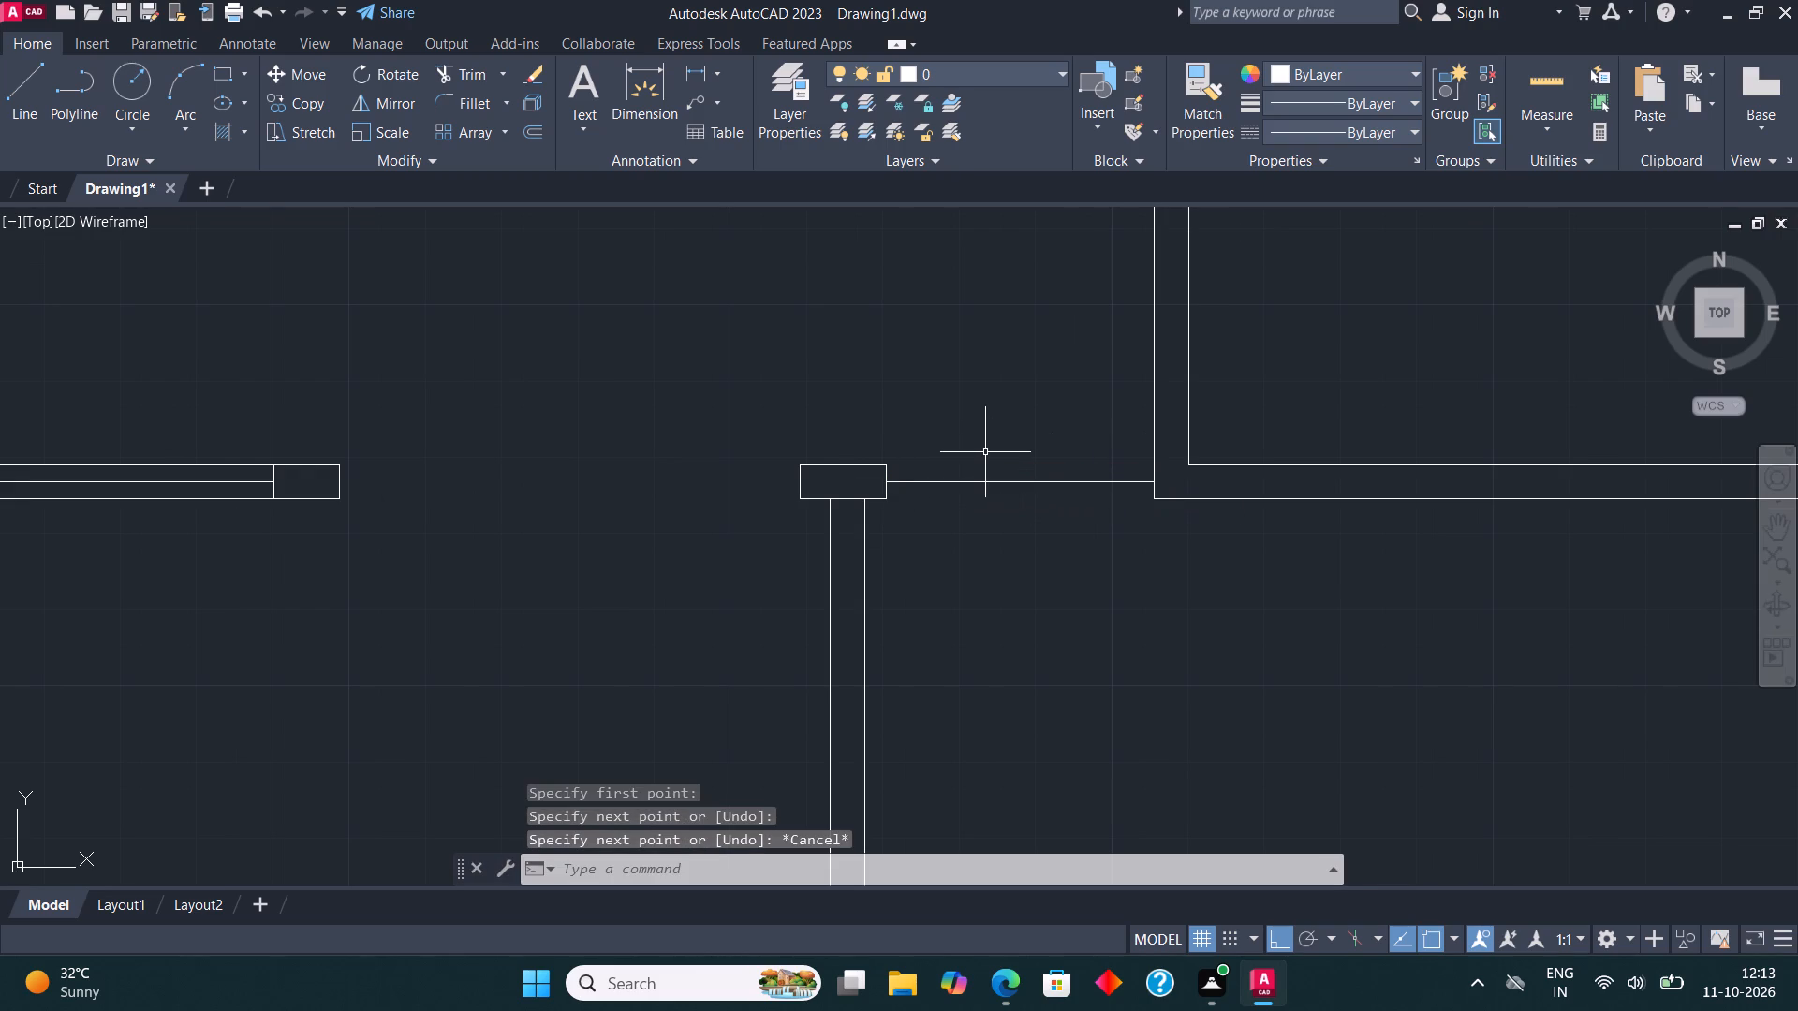
# Draw two vertical jamb lines across the upper-left room's lower partition, one near its right end and one farther left.
pyautogui.scroll(-2, 985, 452)
pyautogui.moveTo(1050, 488); pyautogui.dragTo(1062, 498, button='middle')
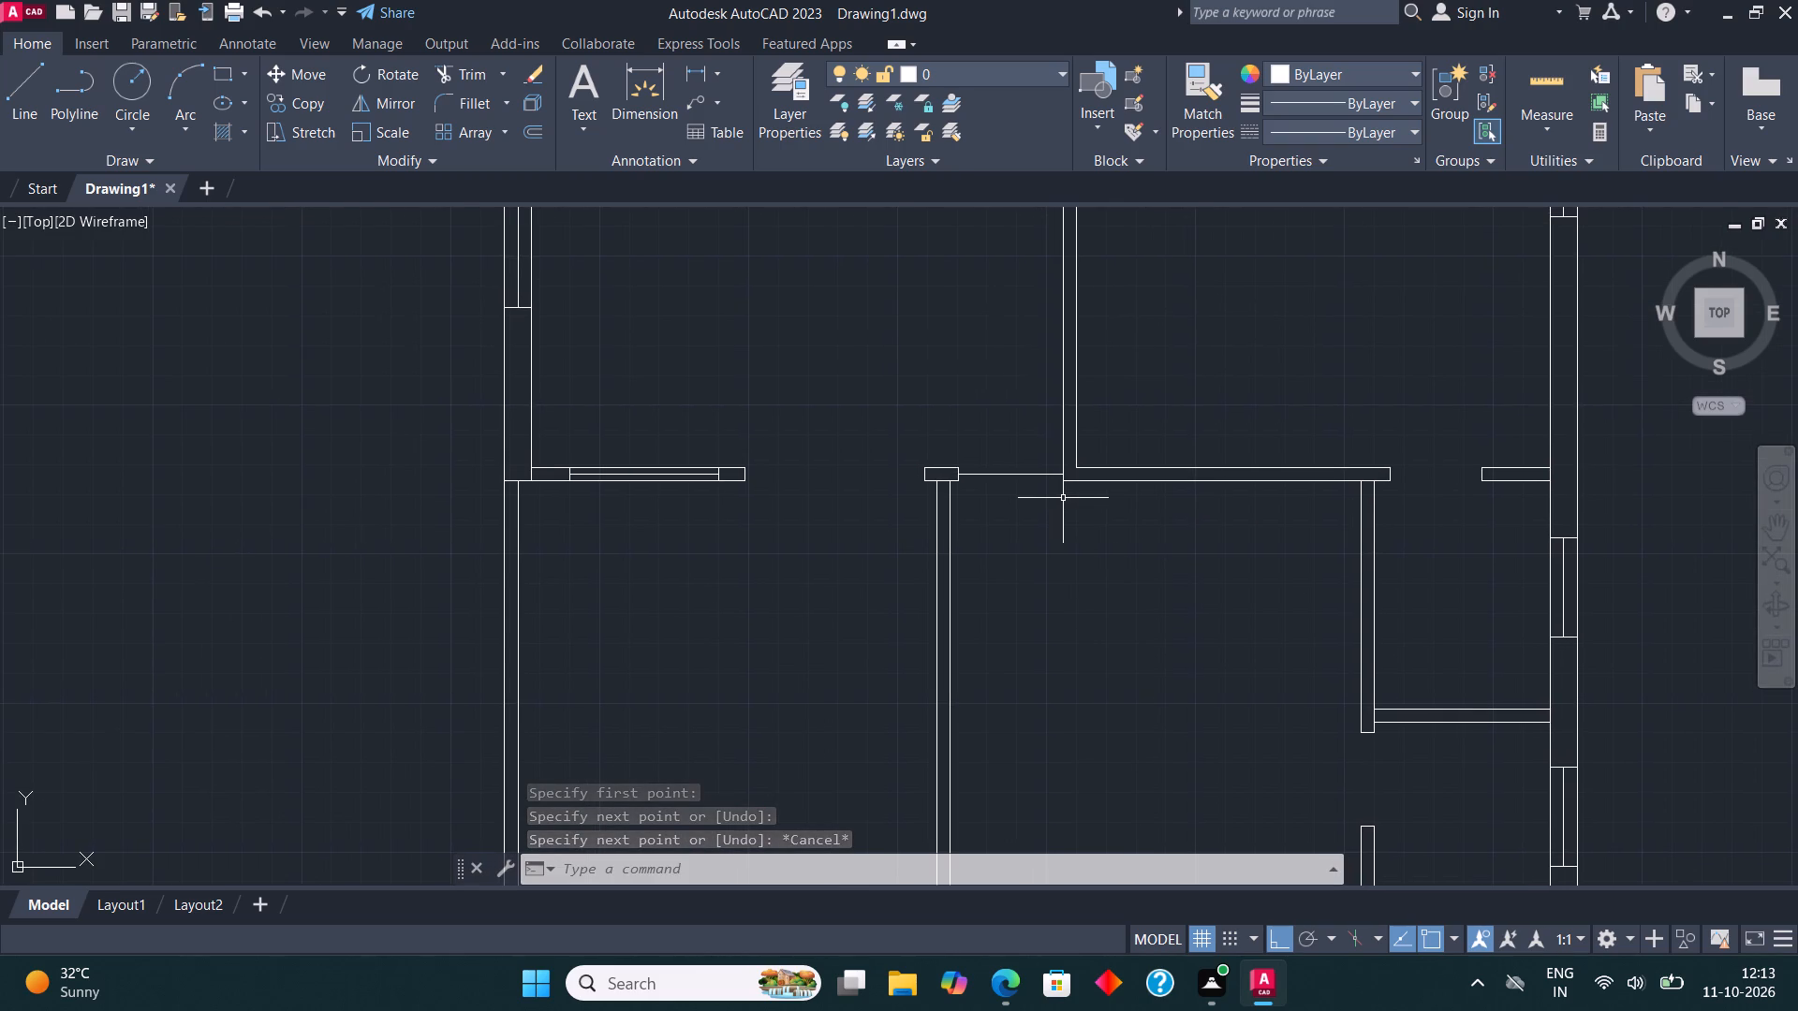
pyautogui.scroll(-2, 1068, 495)
pyautogui.moveTo(1125, 398); pyautogui.dragTo(1116, 633, button='middle')
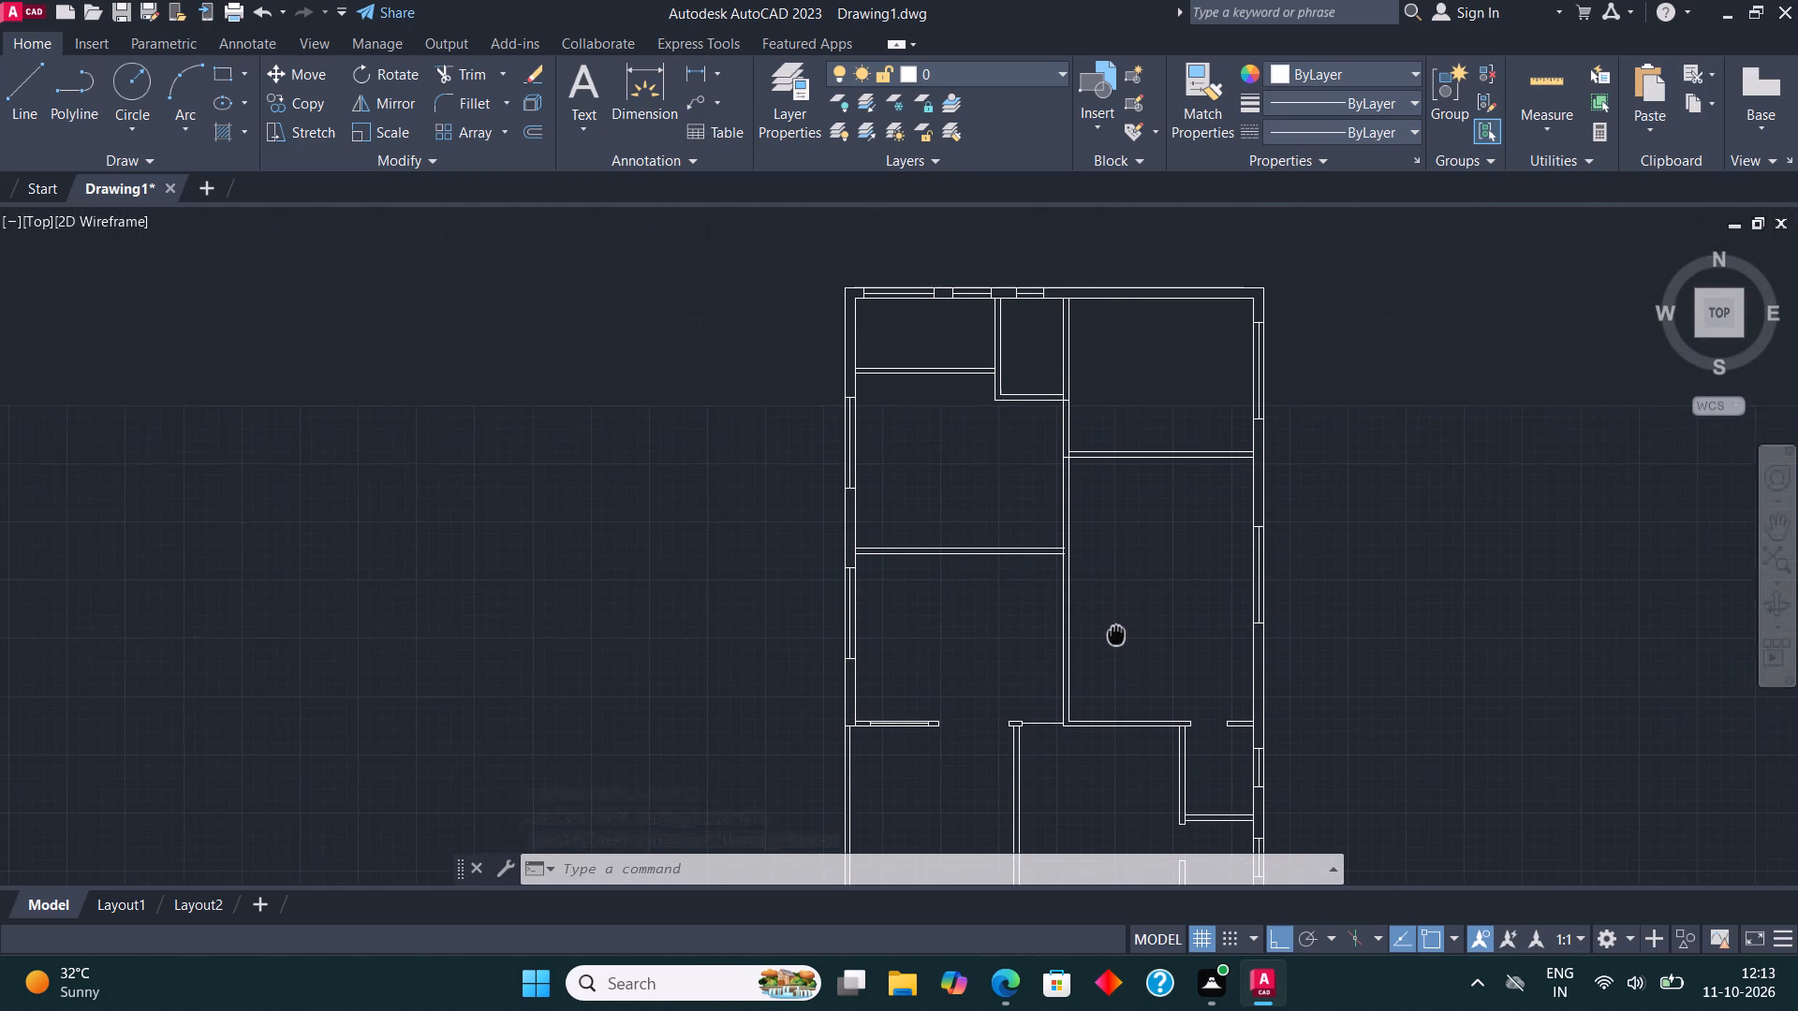
pyautogui.moveTo(1116, 633); pyautogui.dragTo(1140, 767, button='middle')
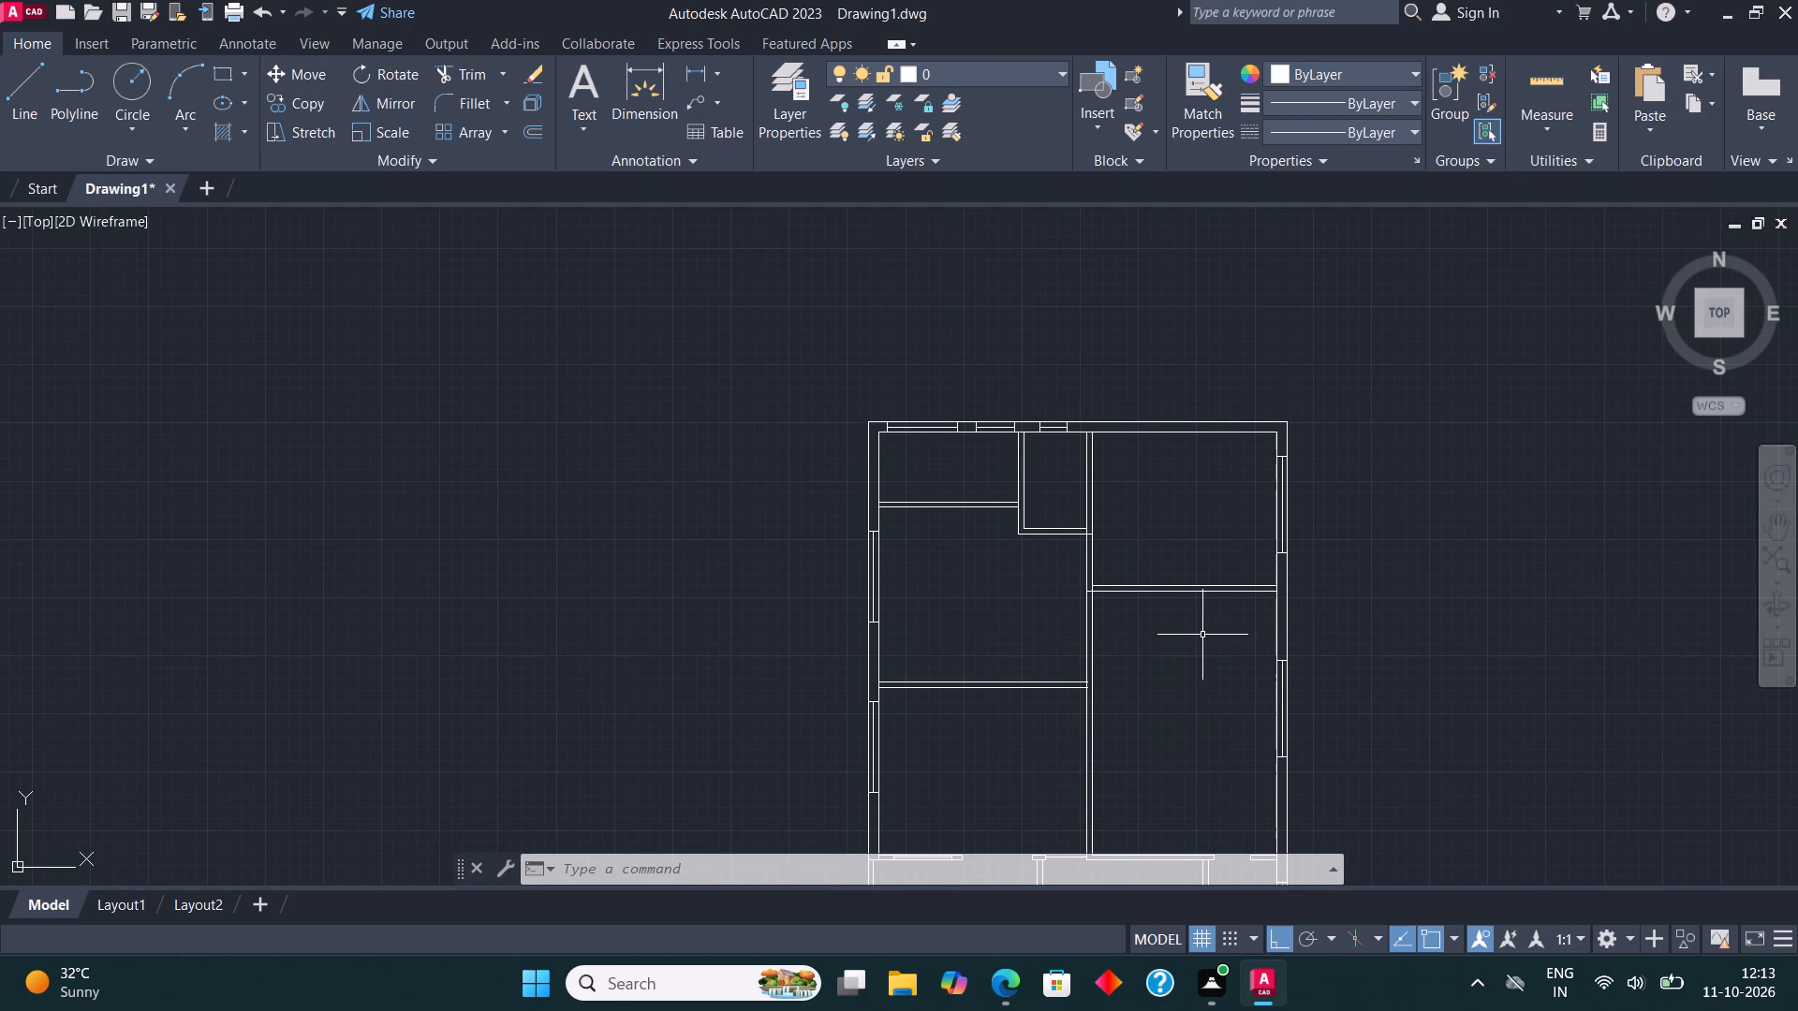
pyautogui.moveTo(1206, 629); pyautogui.dragTo(1102, 572, button='middle')
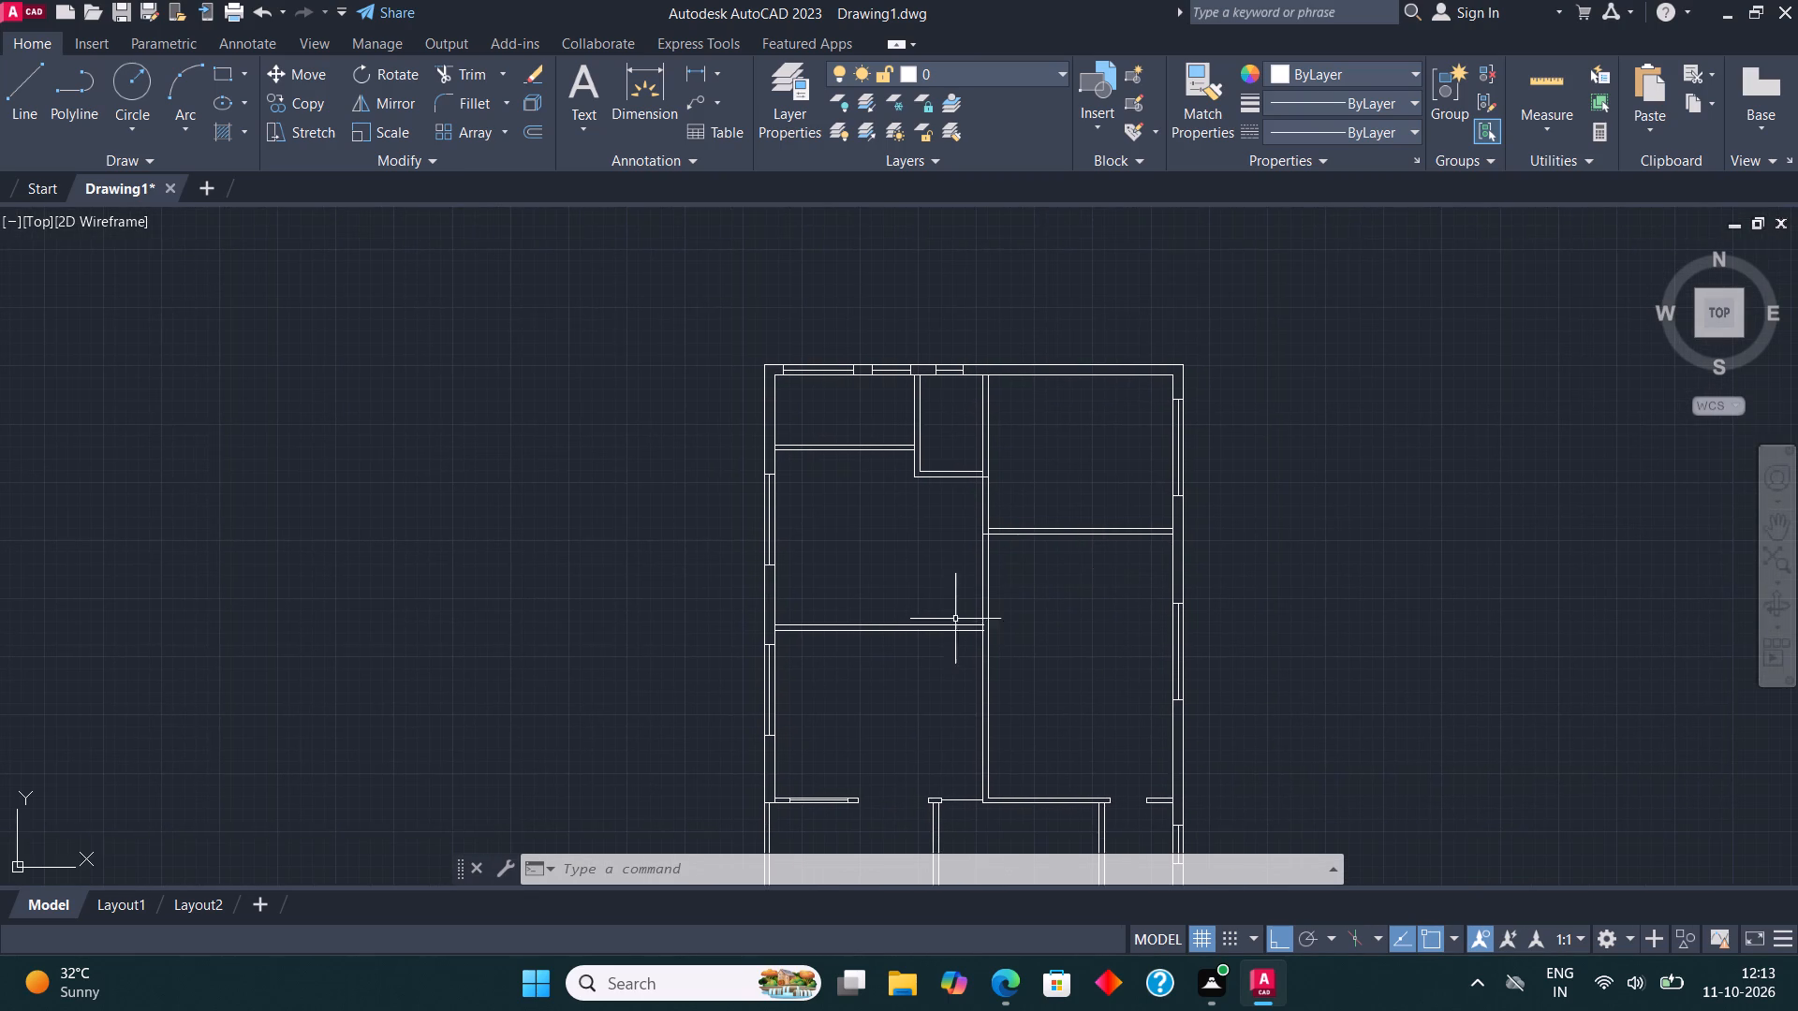
pyautogui.moveTo(1070, 769); pyautogui.dragTo(1084, 849, button='middle')
pyautogui.scroll(1, 1081, 849)
pyautogui.moveTo(875, 481); pyautogui.dragTo(1067, 777, button='middle')
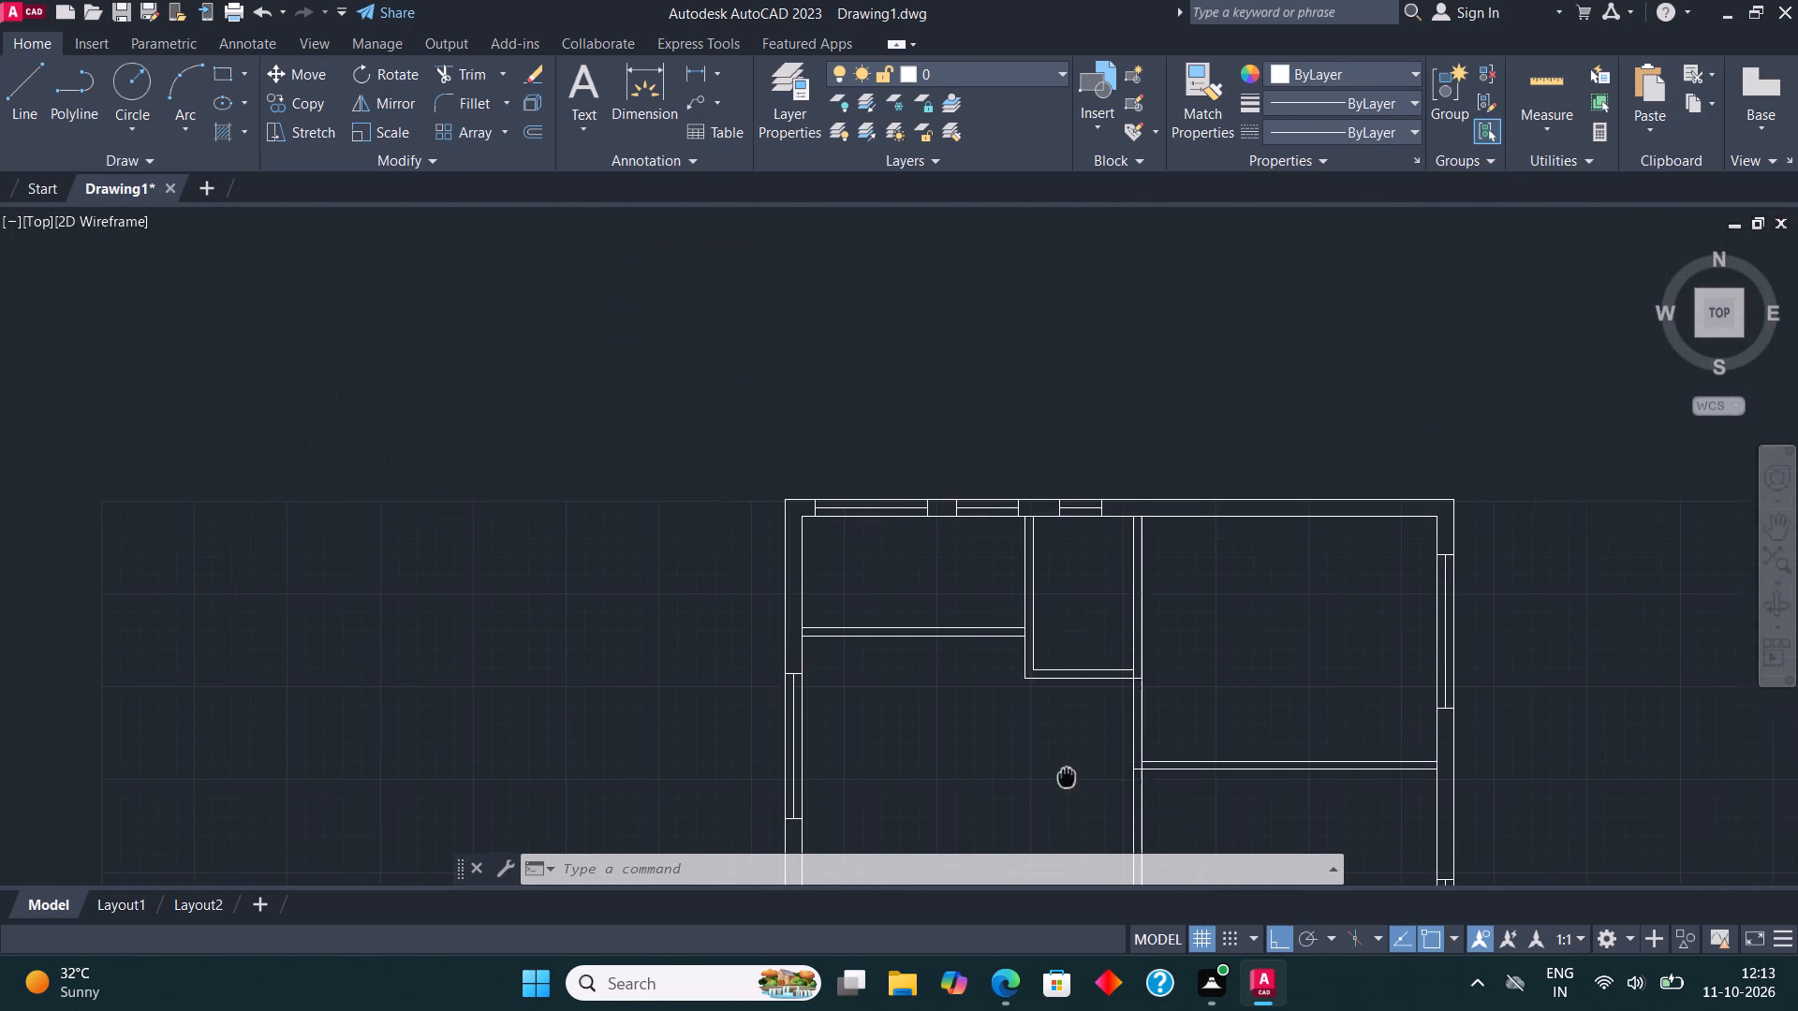
pyautogui.moveTo(1067, 777); pyautogui.dragTo(1066, 778, button='middle')
pyautogui.scroll(3, 964, 650)
pyautogui.scroll(-2, 896, 602)
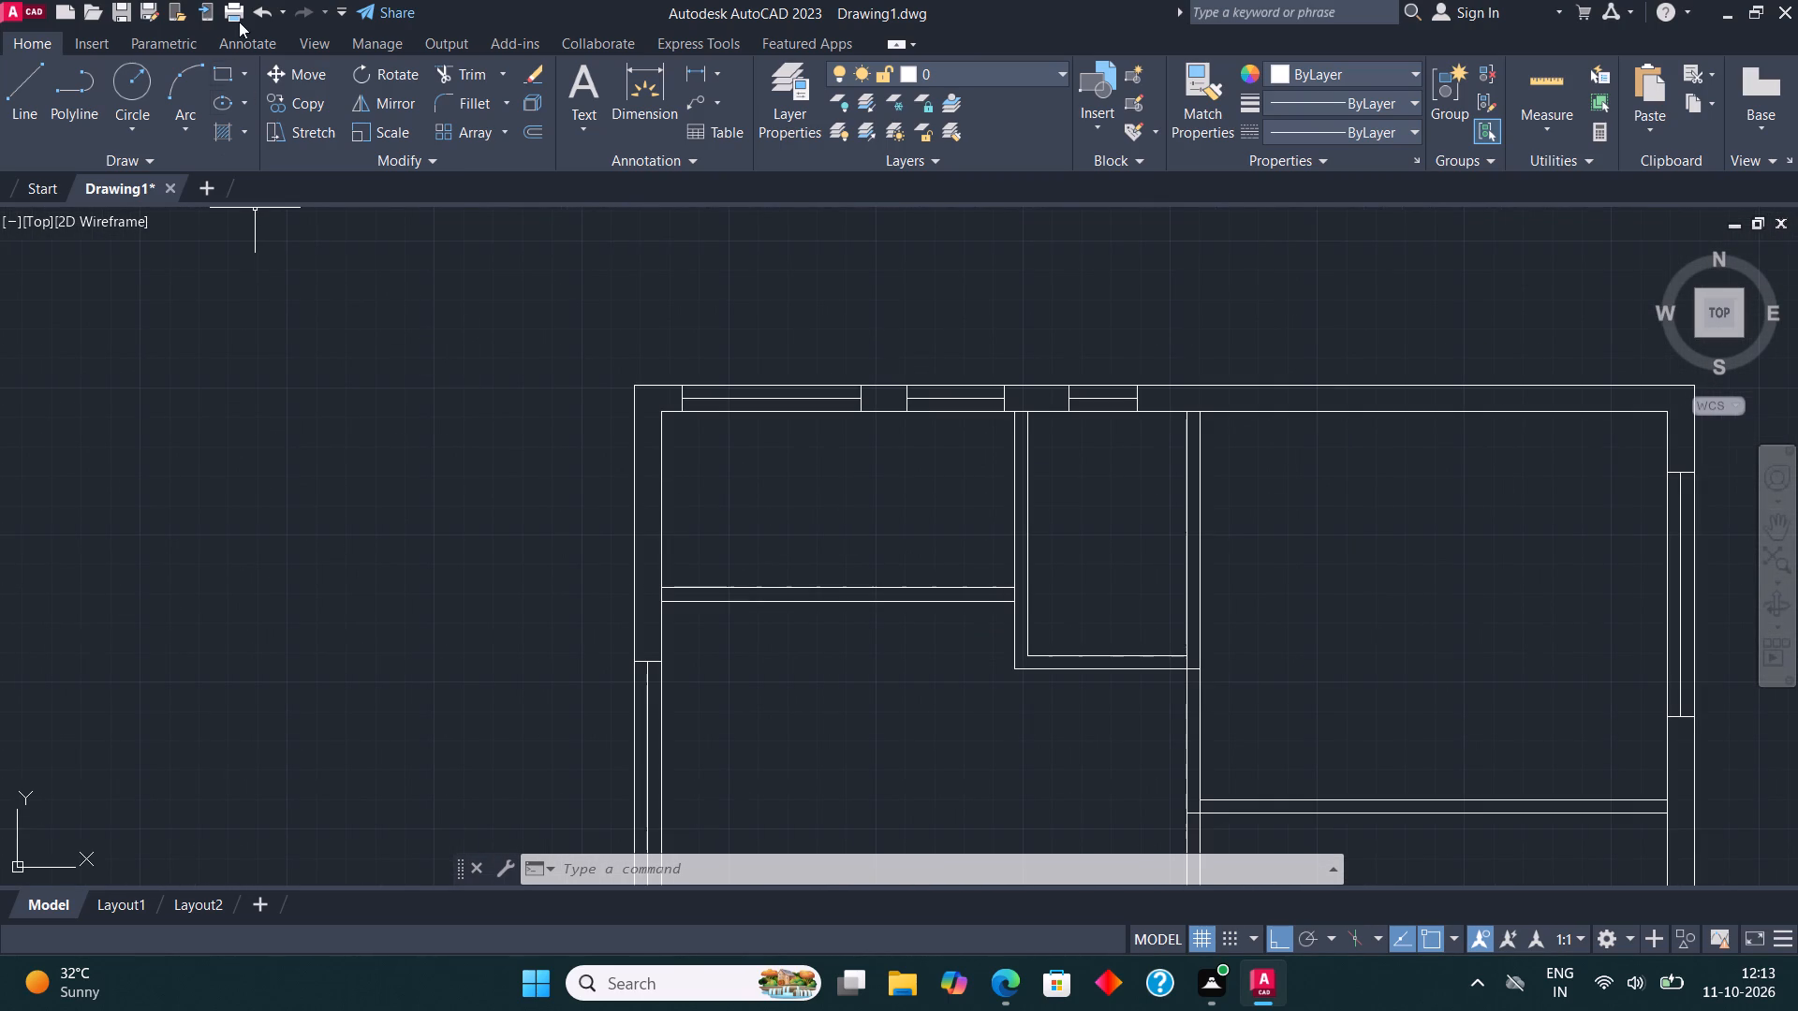
pyautogui.click(222, 64)
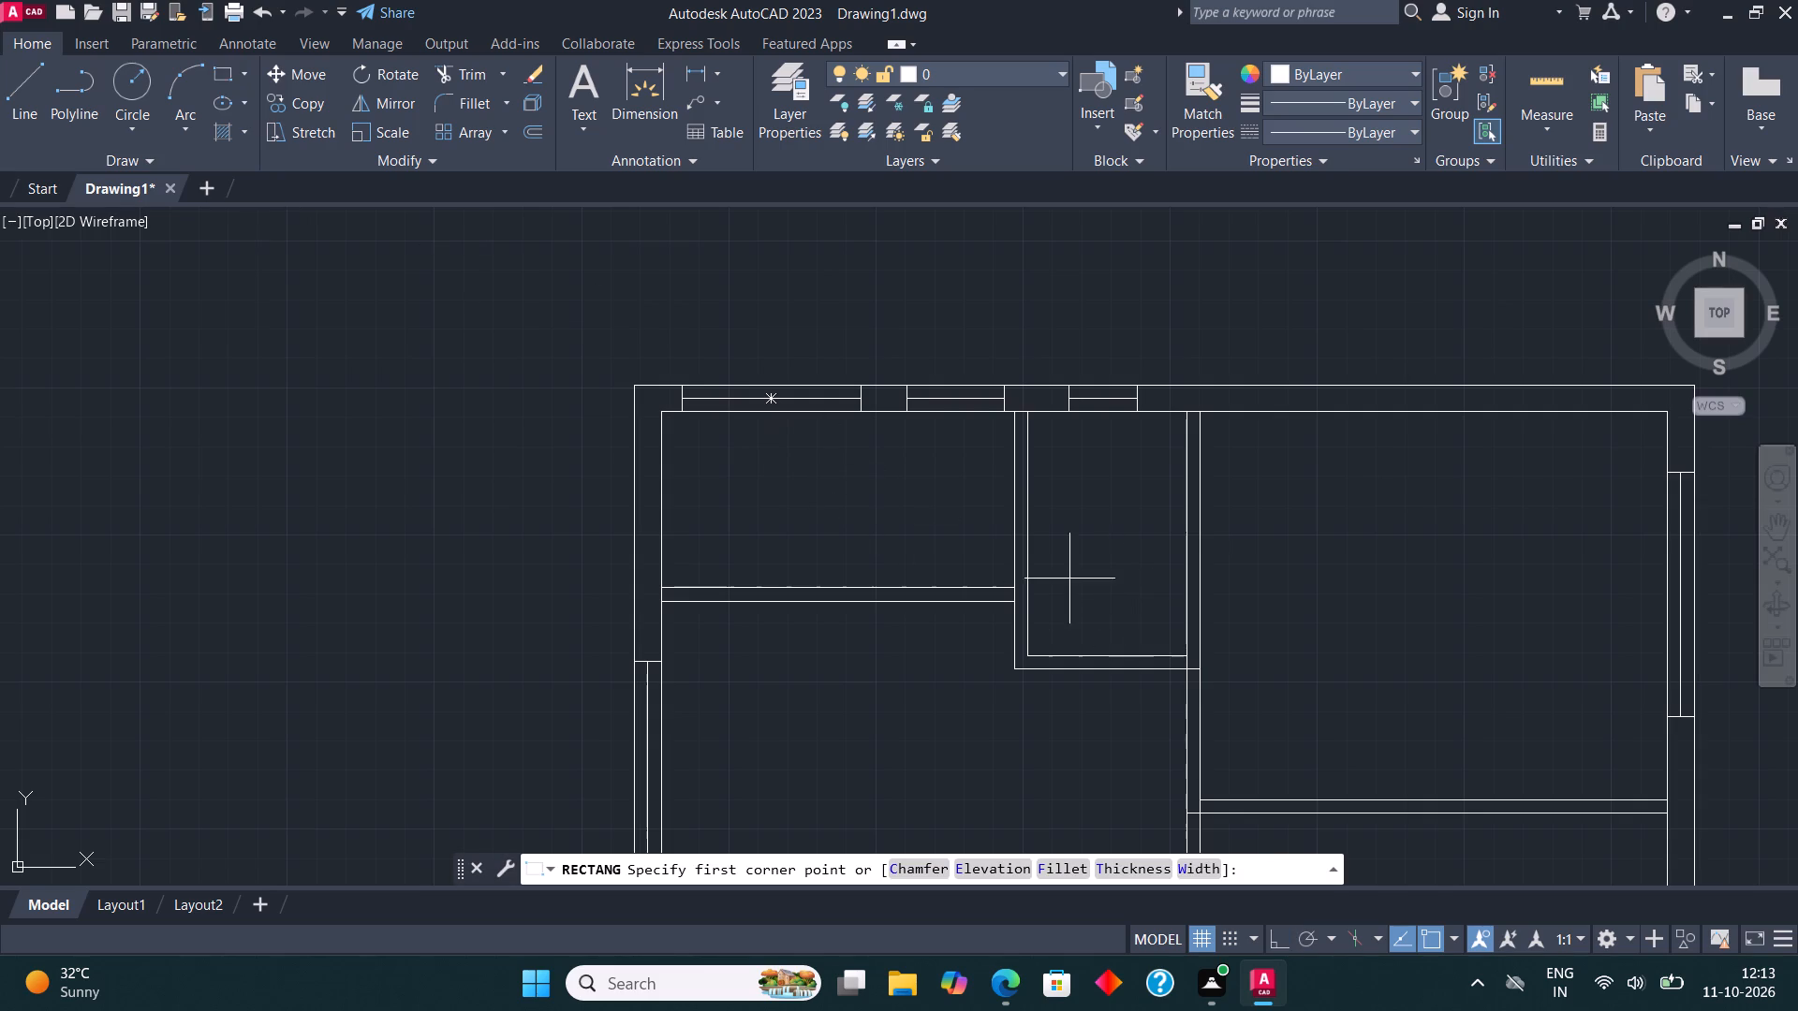
pyautogui.scroll(2, 975, 592)
pyautogui.click(1029, 587)
pyautogui.click(1029, 627)
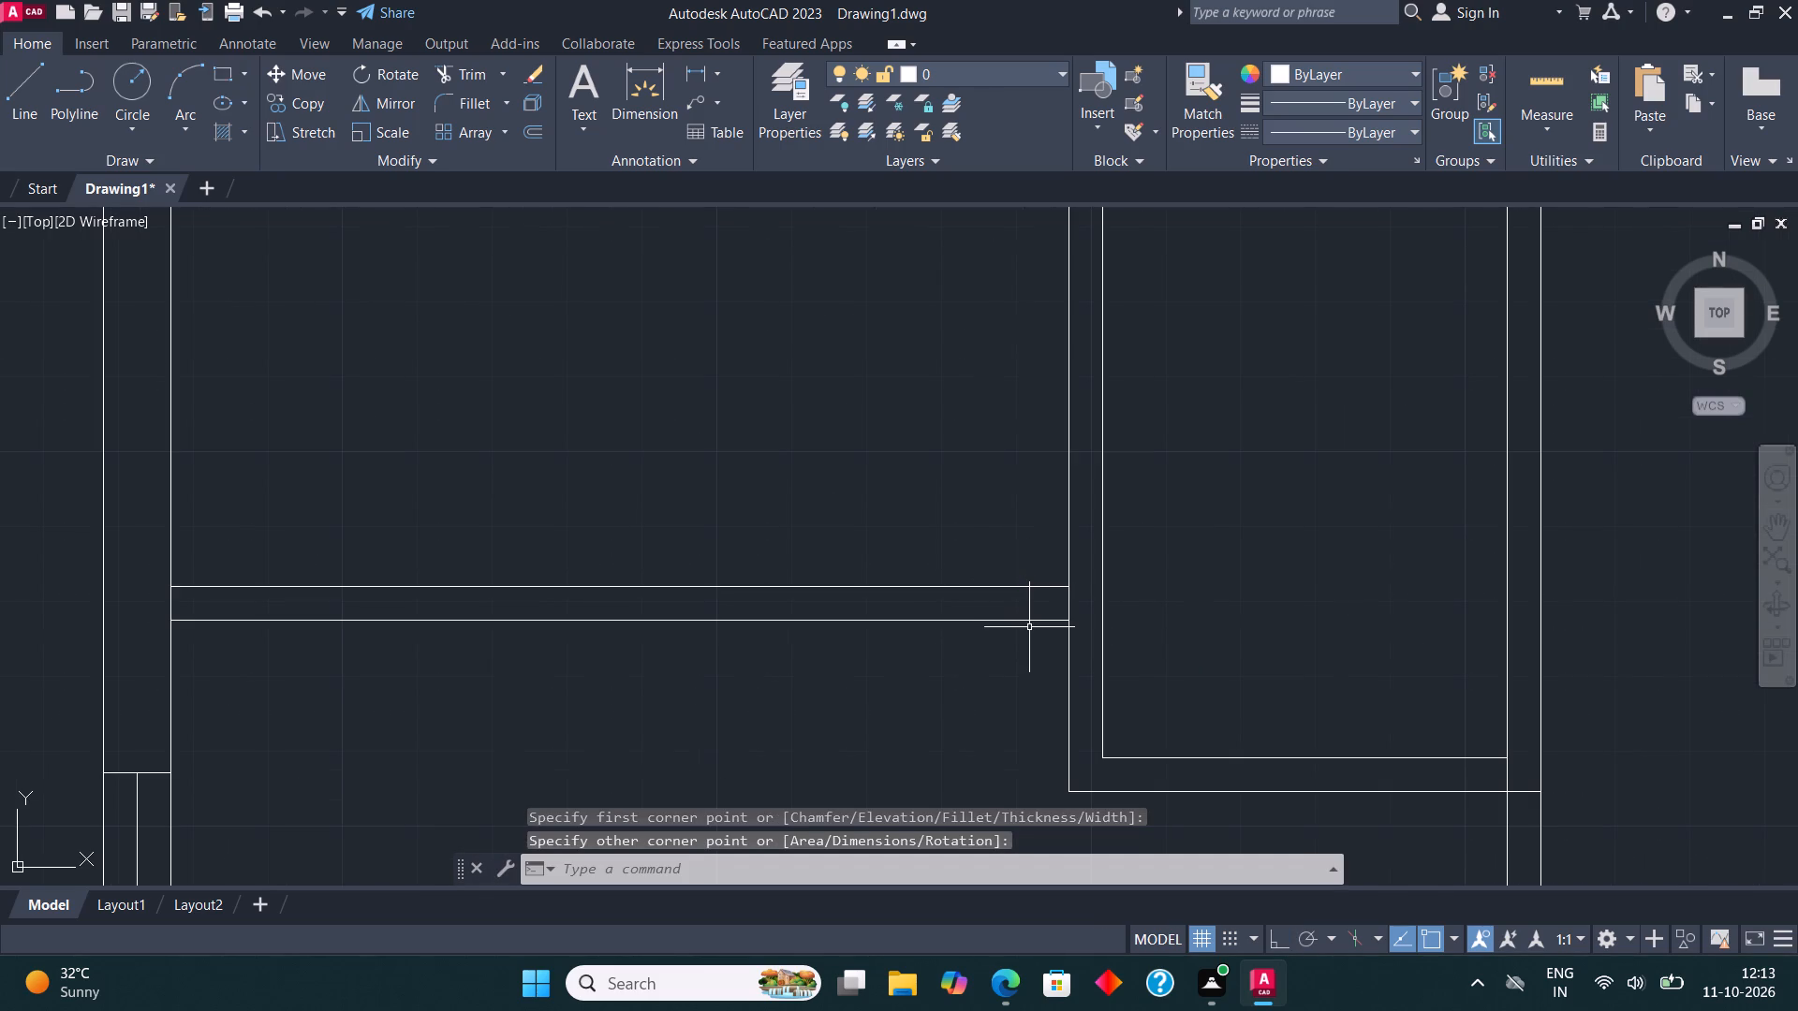
pyautogui.press('Escape')
pyautogui.click(23, 66)
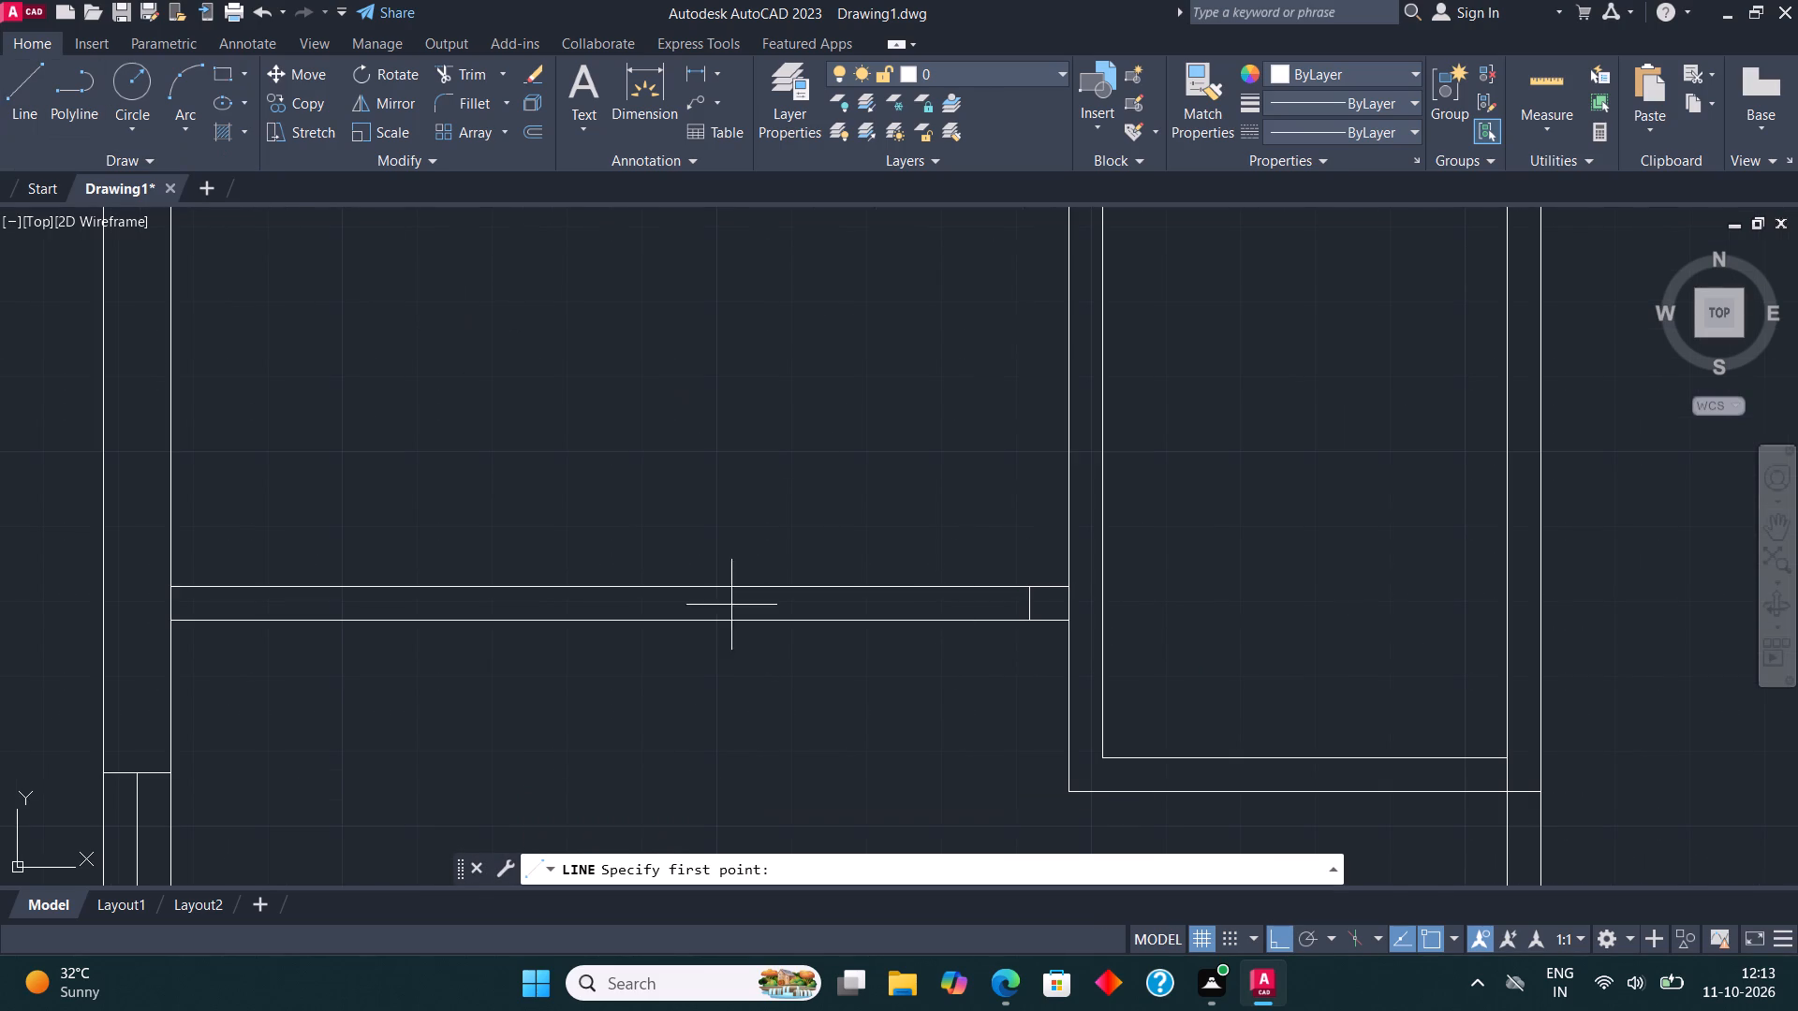
pyautogui.click(724, 579)
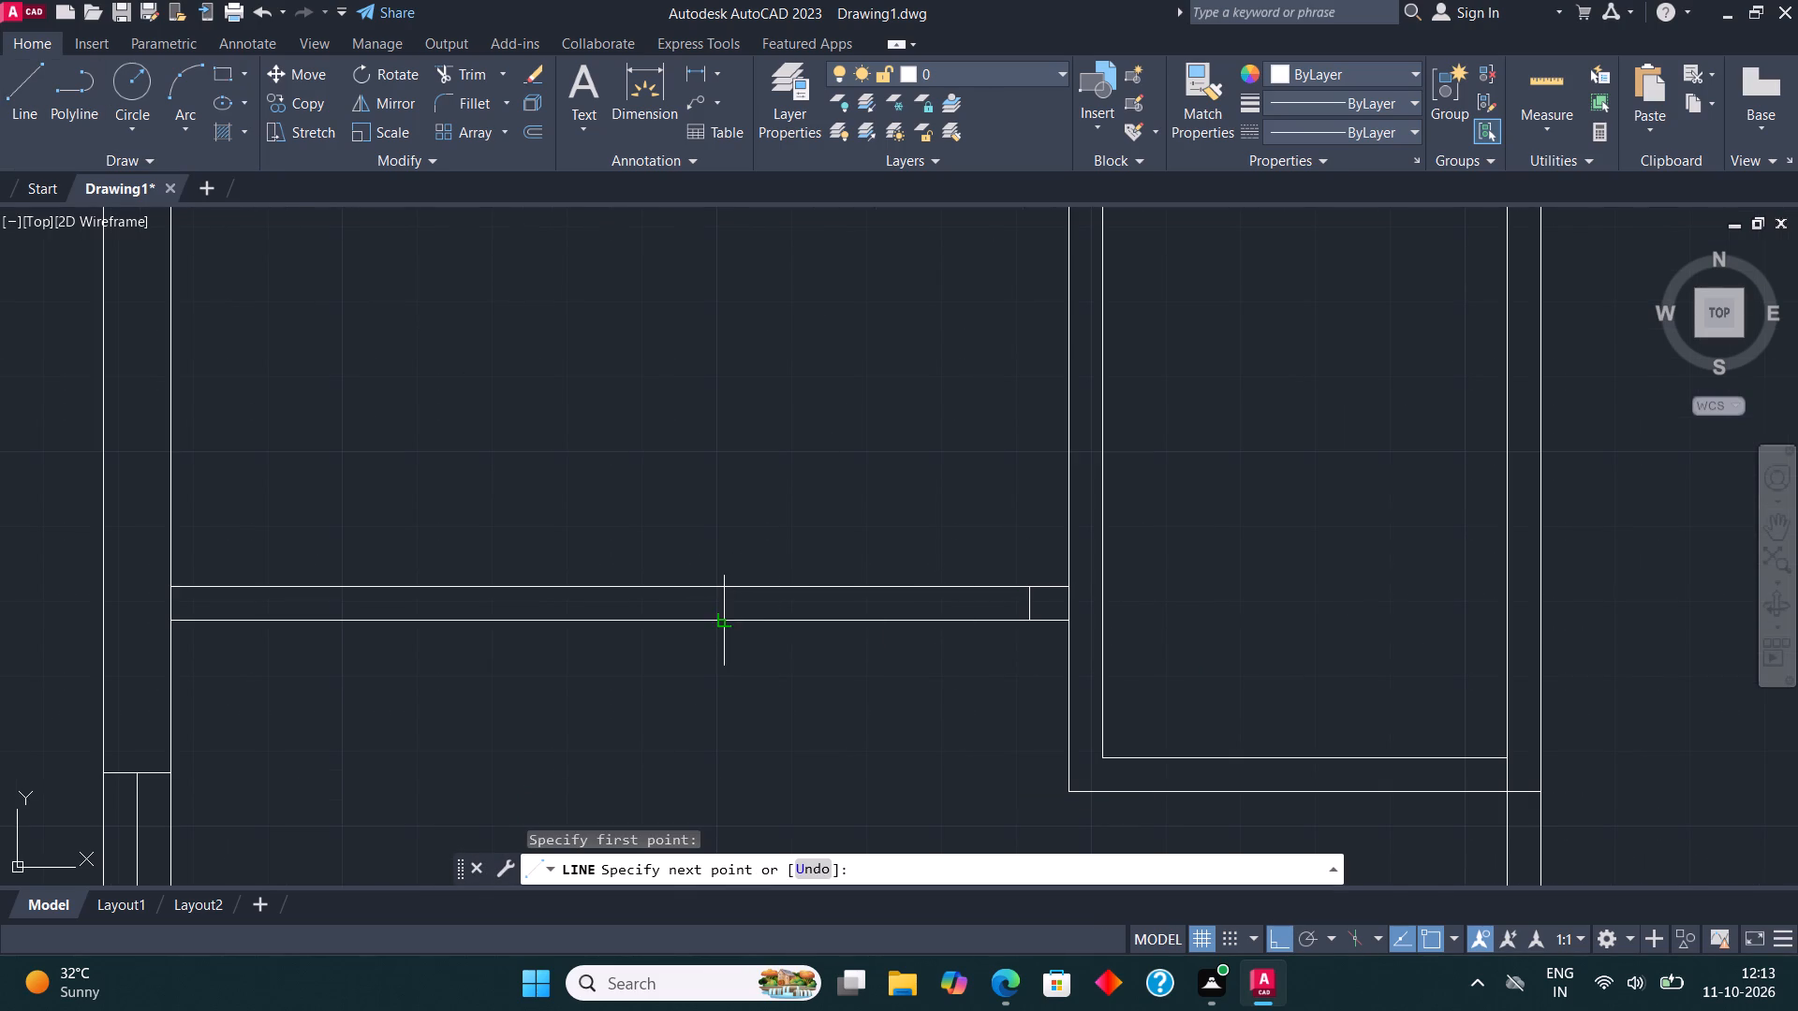
pyautogui.click(724, 617)
pyautogui.press('Escape')
# Trim both partition lines between the two jambs to open a doorway below the upper-left room.
pyautogui.click(482, 74)
pyautogui.click(794, 623)
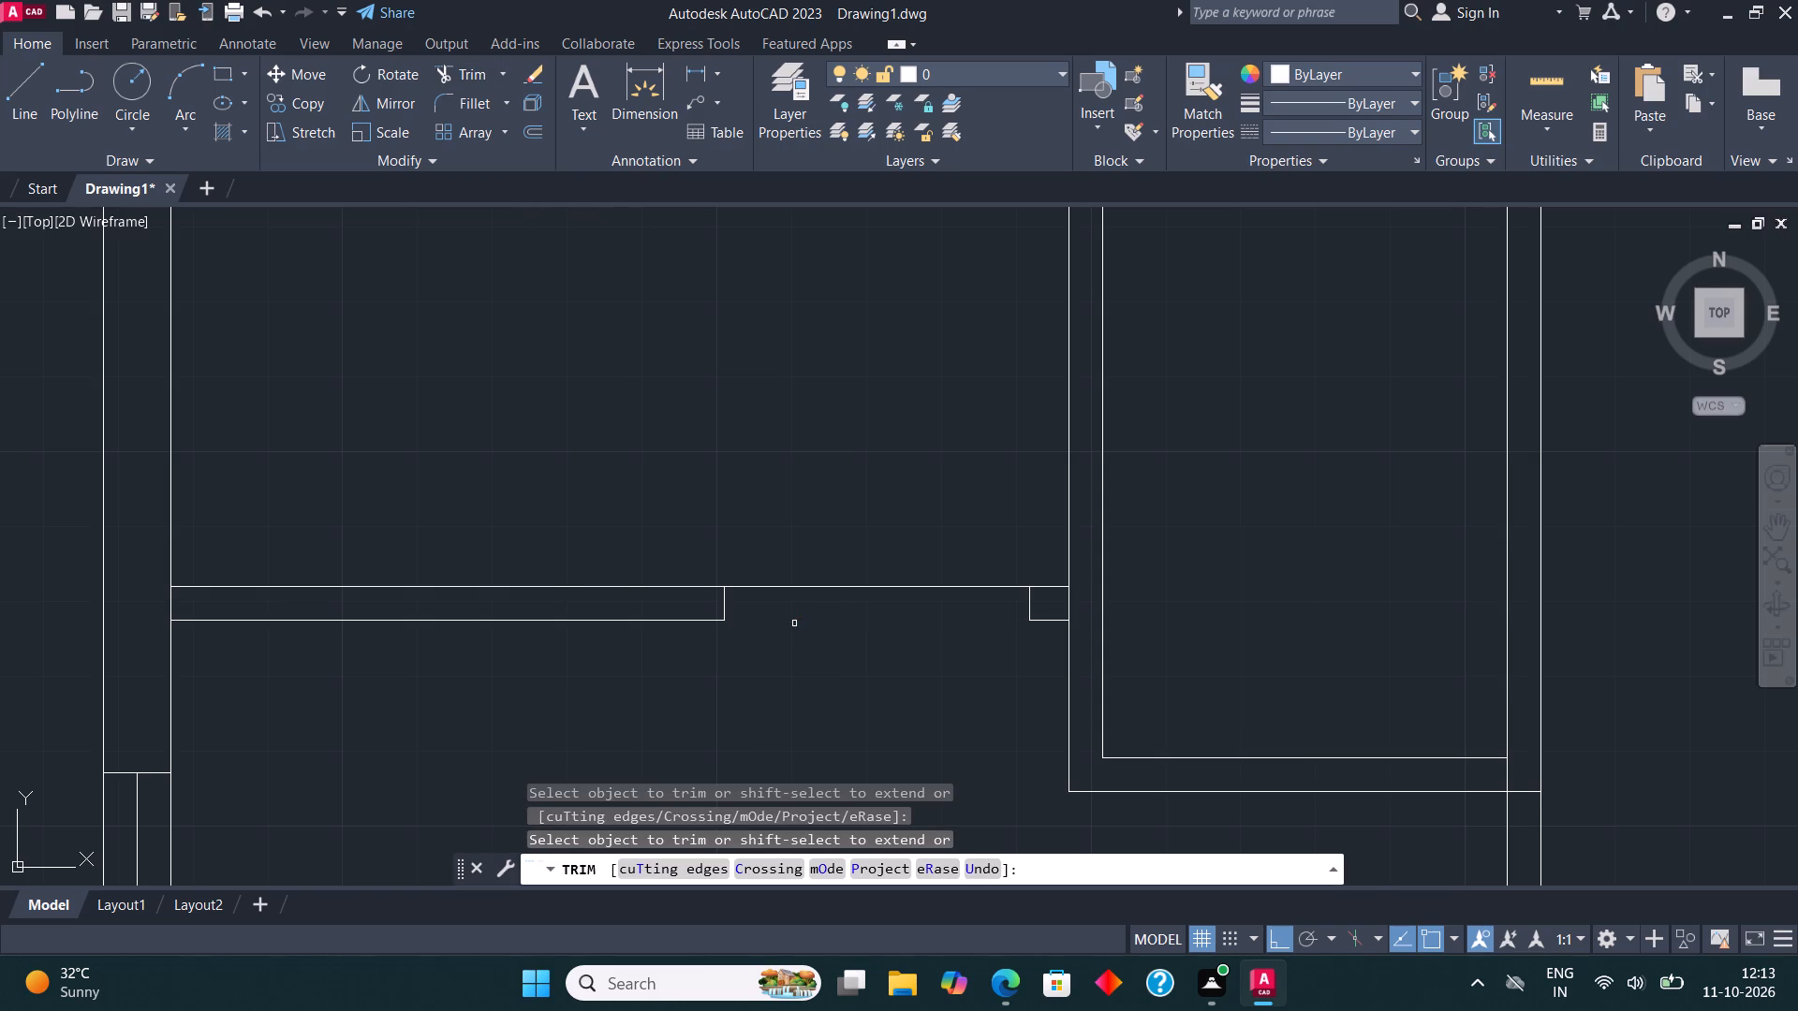
pyautogui.click(794, 585)
pyautogui.press('Escape')
pyautogui.scroll(-1, 794, 518)
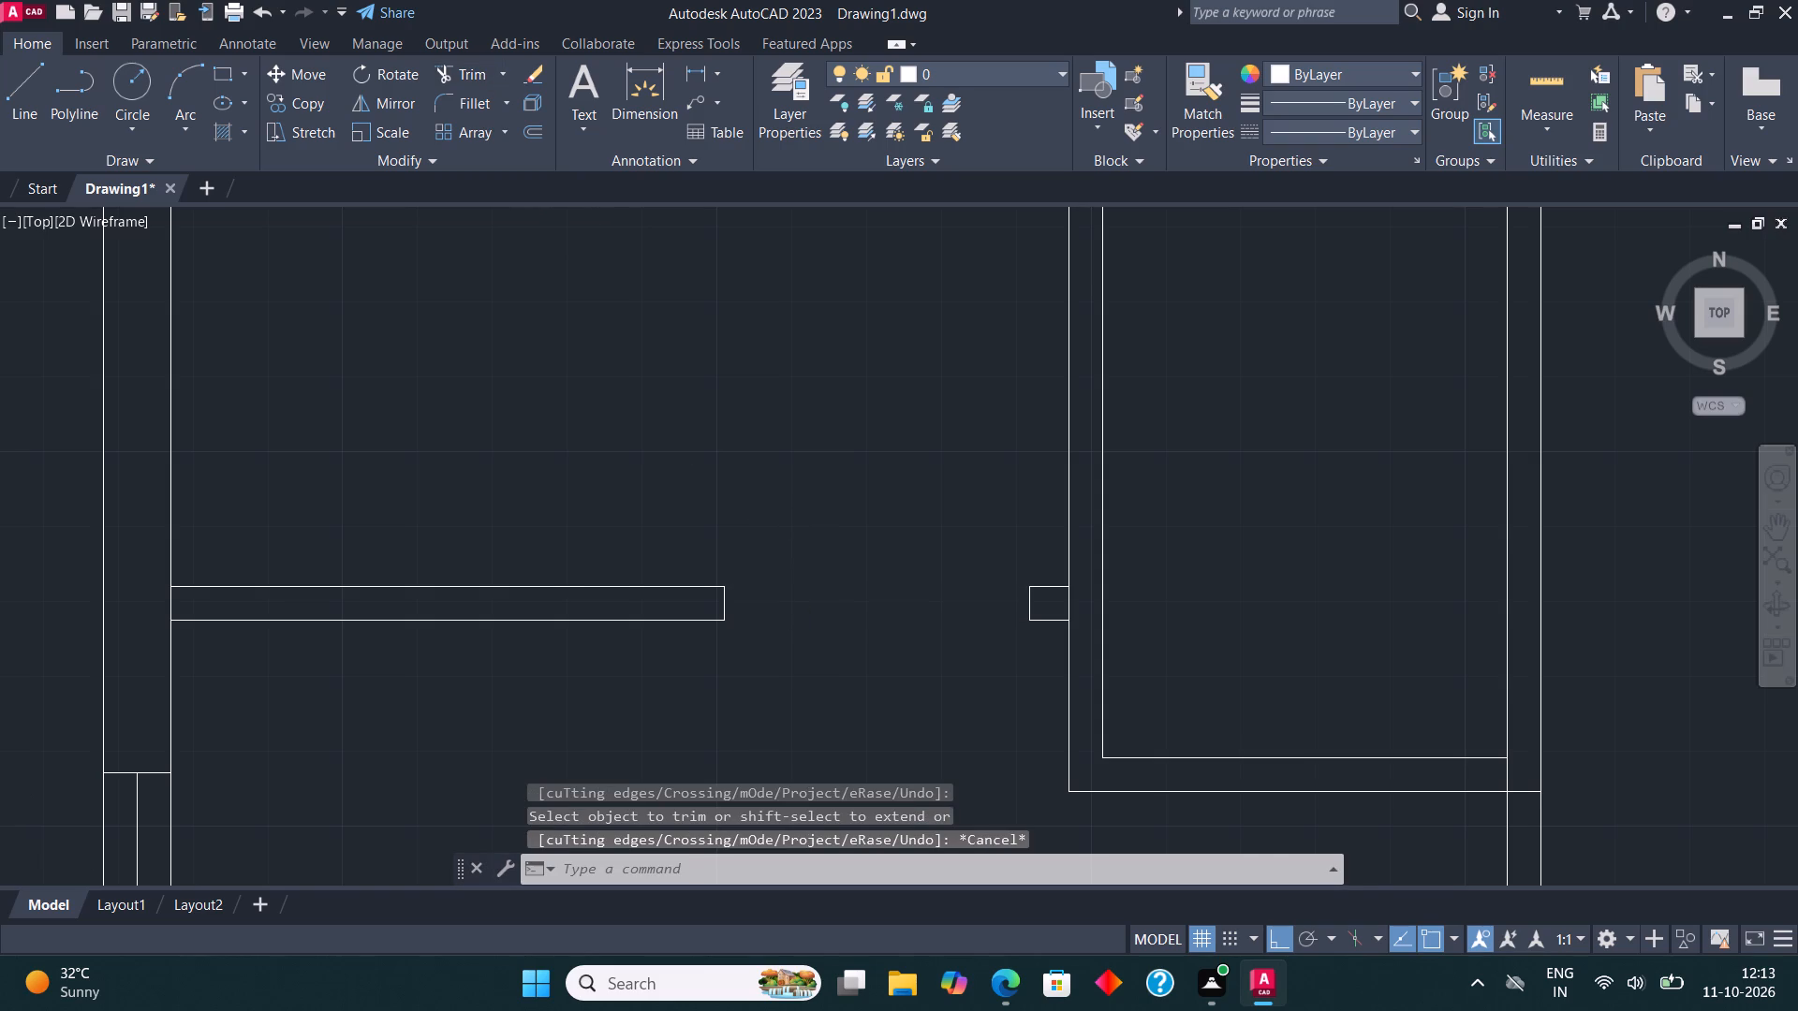
pyautogui.press('Escape')
# Draw two horizontal jamb lines across the partition between the narrow room and the upper-right room, the lower one just above the bottom corner.
pyautogui.moveTo(946, 571); pyautogui.dragTo(951, 571, button='middle')
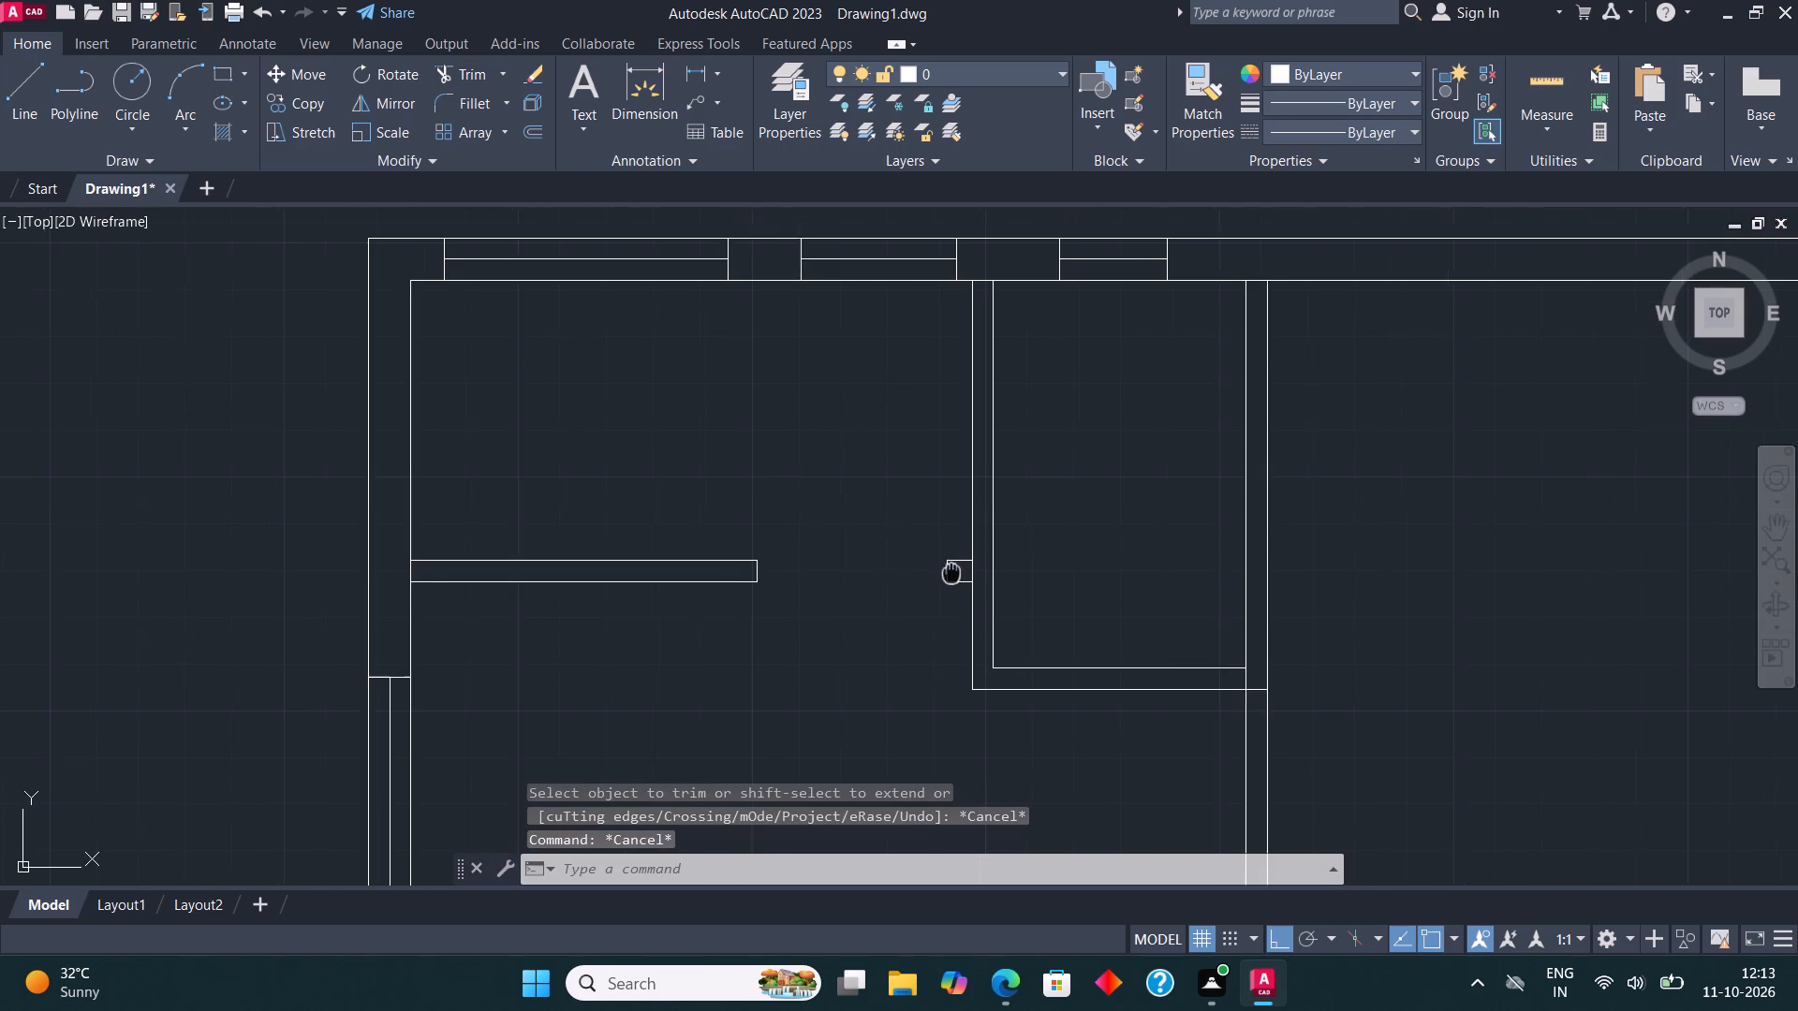
pyautogui.moveTo(951, 571); pyautogui.dragTo(982, 554, button='middle')
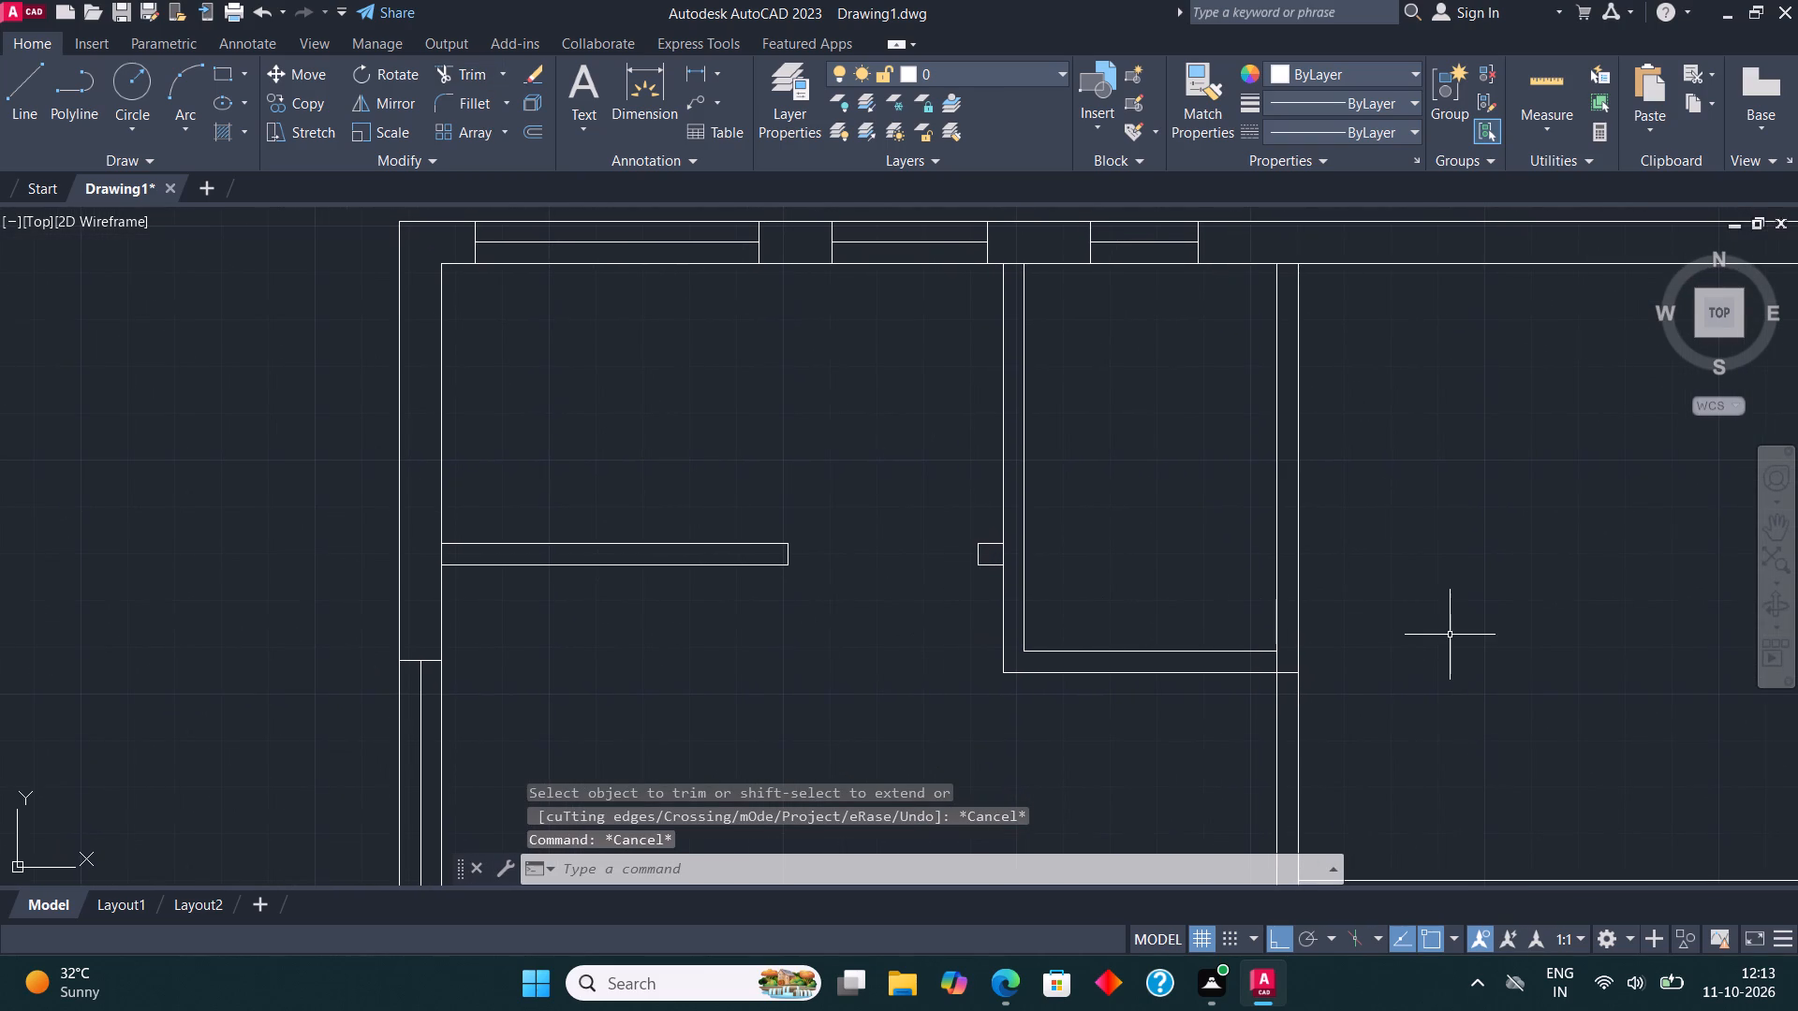
pyautogui.scroll(-1, 921, 661)
pyautogui.moveTo(907, 649); pyautogui.dragTo(766, 667, button='middle')
pyautogui.scroll(2, 1032, 685)
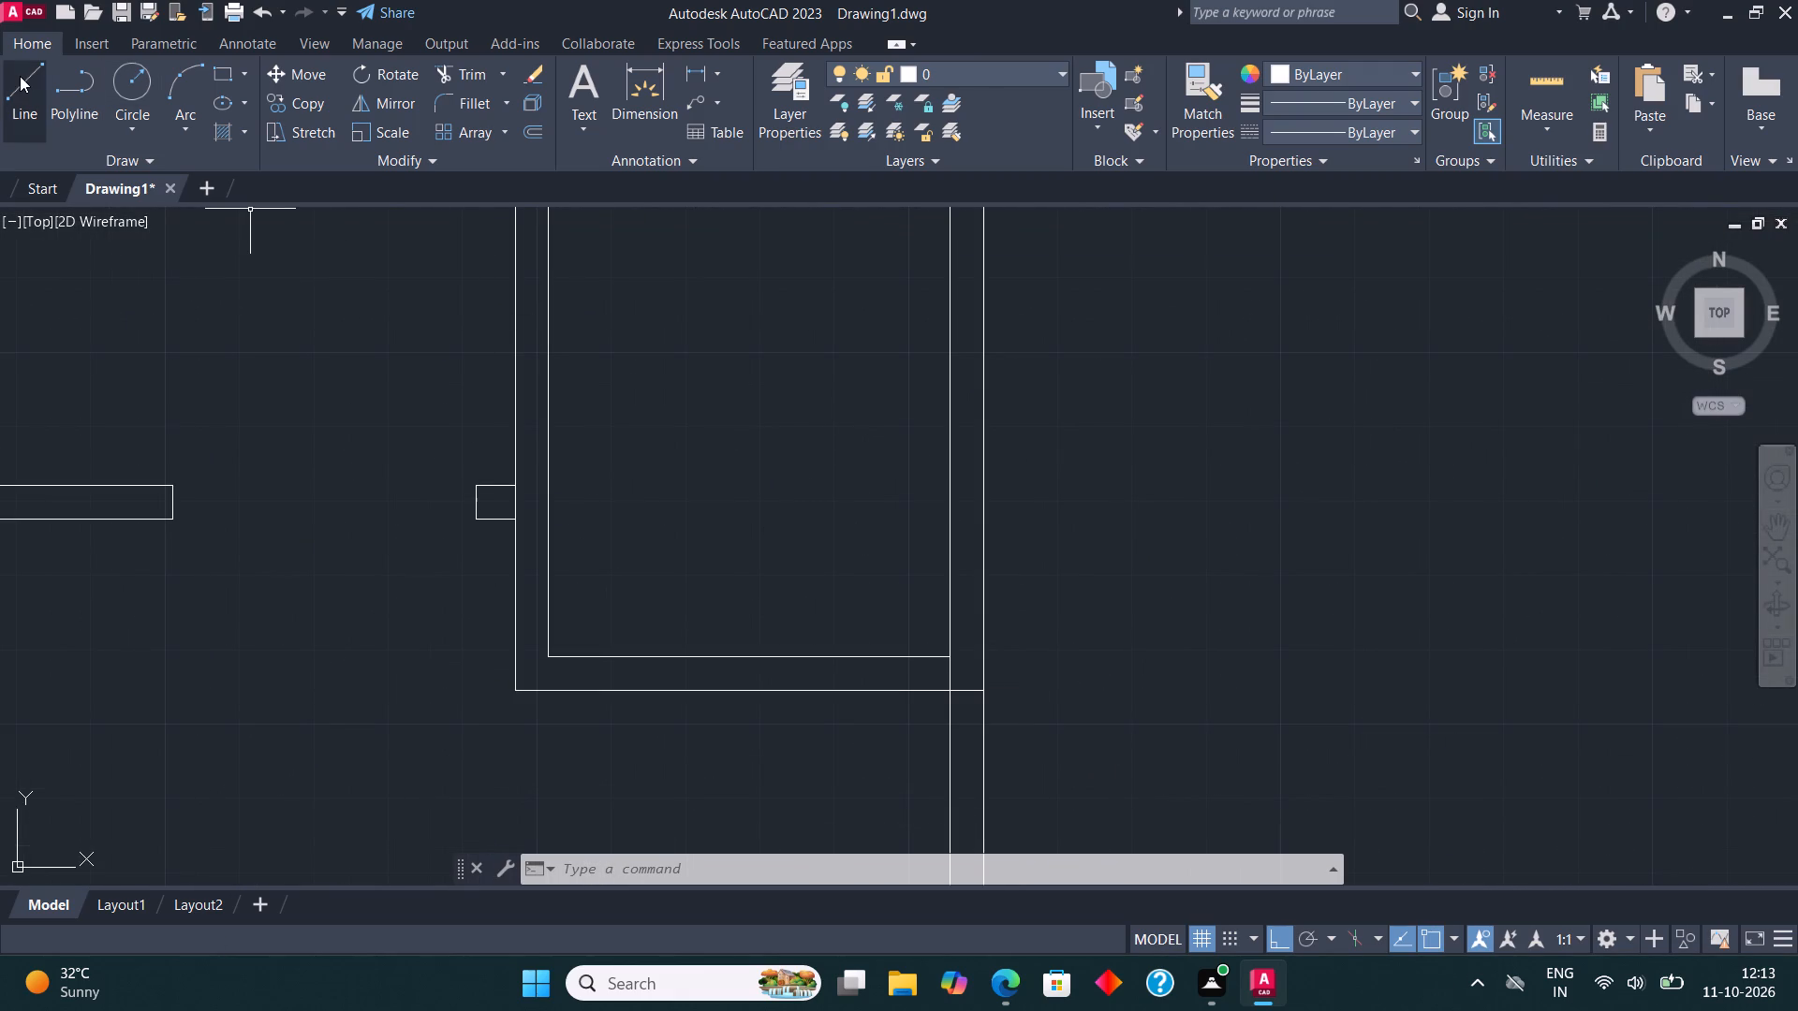
pyautogui.click(20, 76)
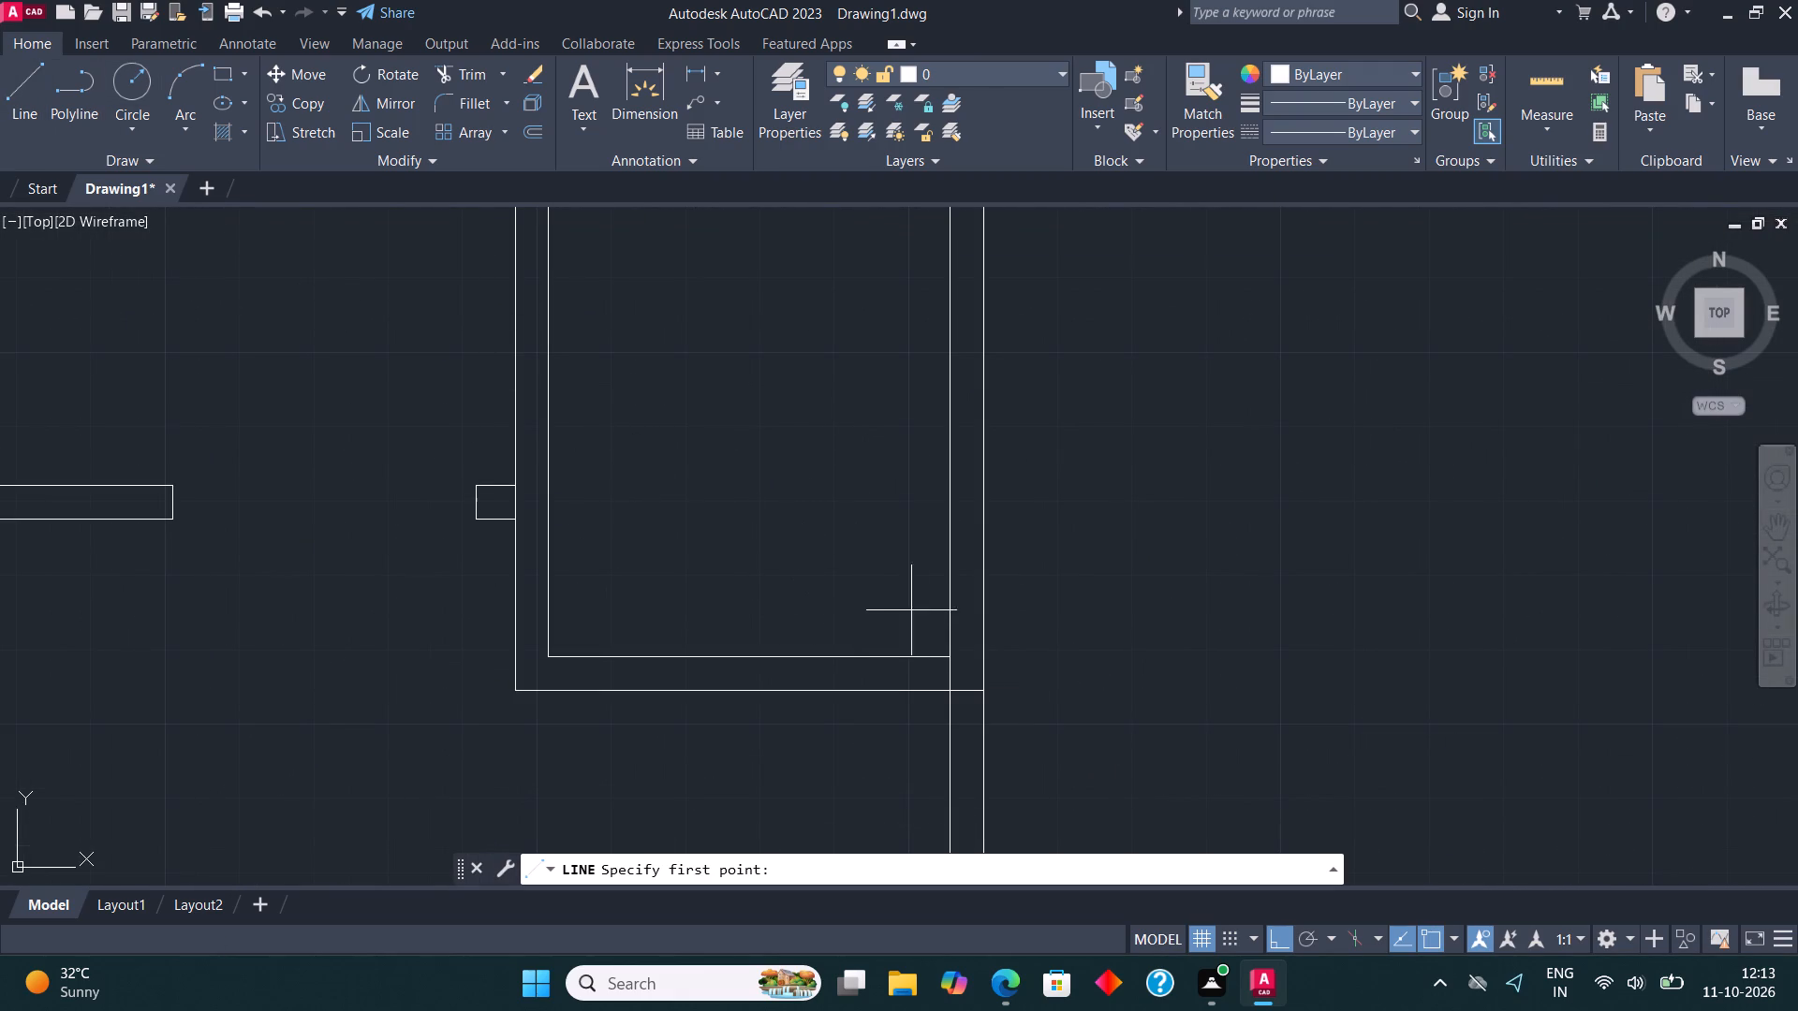
pyautogui.click(948, 620)
pyautogui.click(981, 620)
pyautogui.press('Escape')
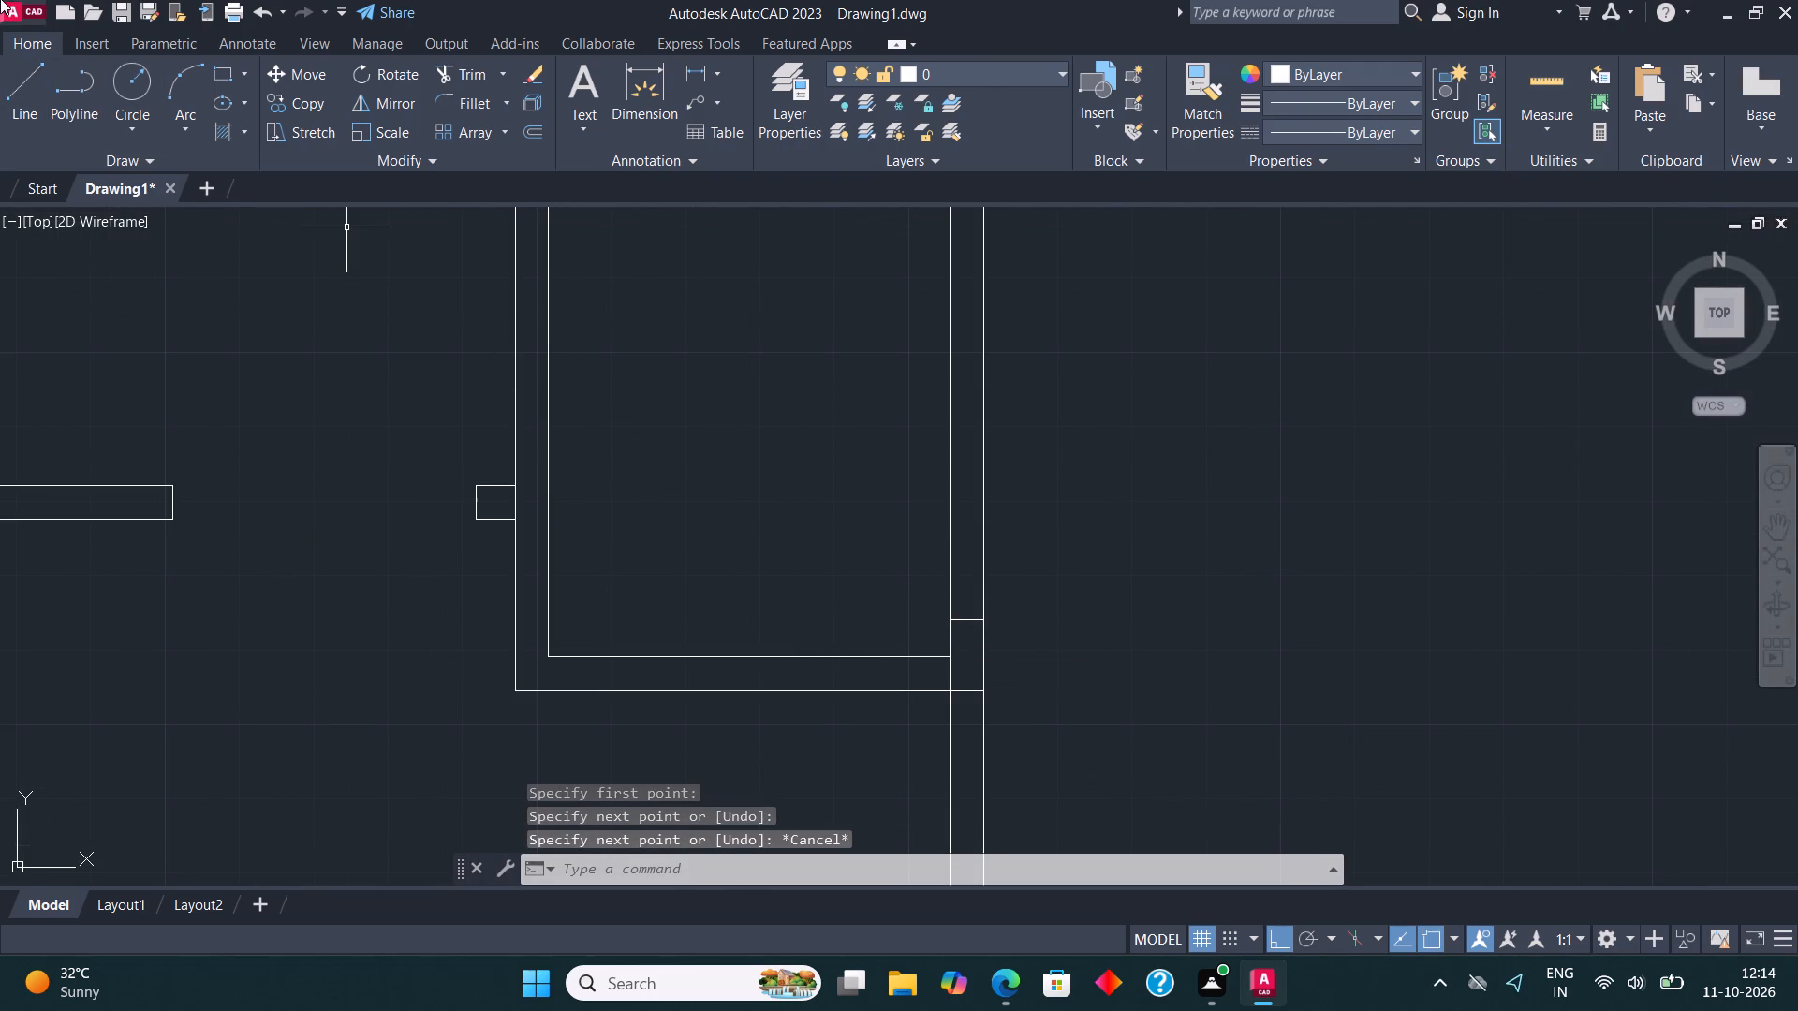
pyautogui.click(22, 73)
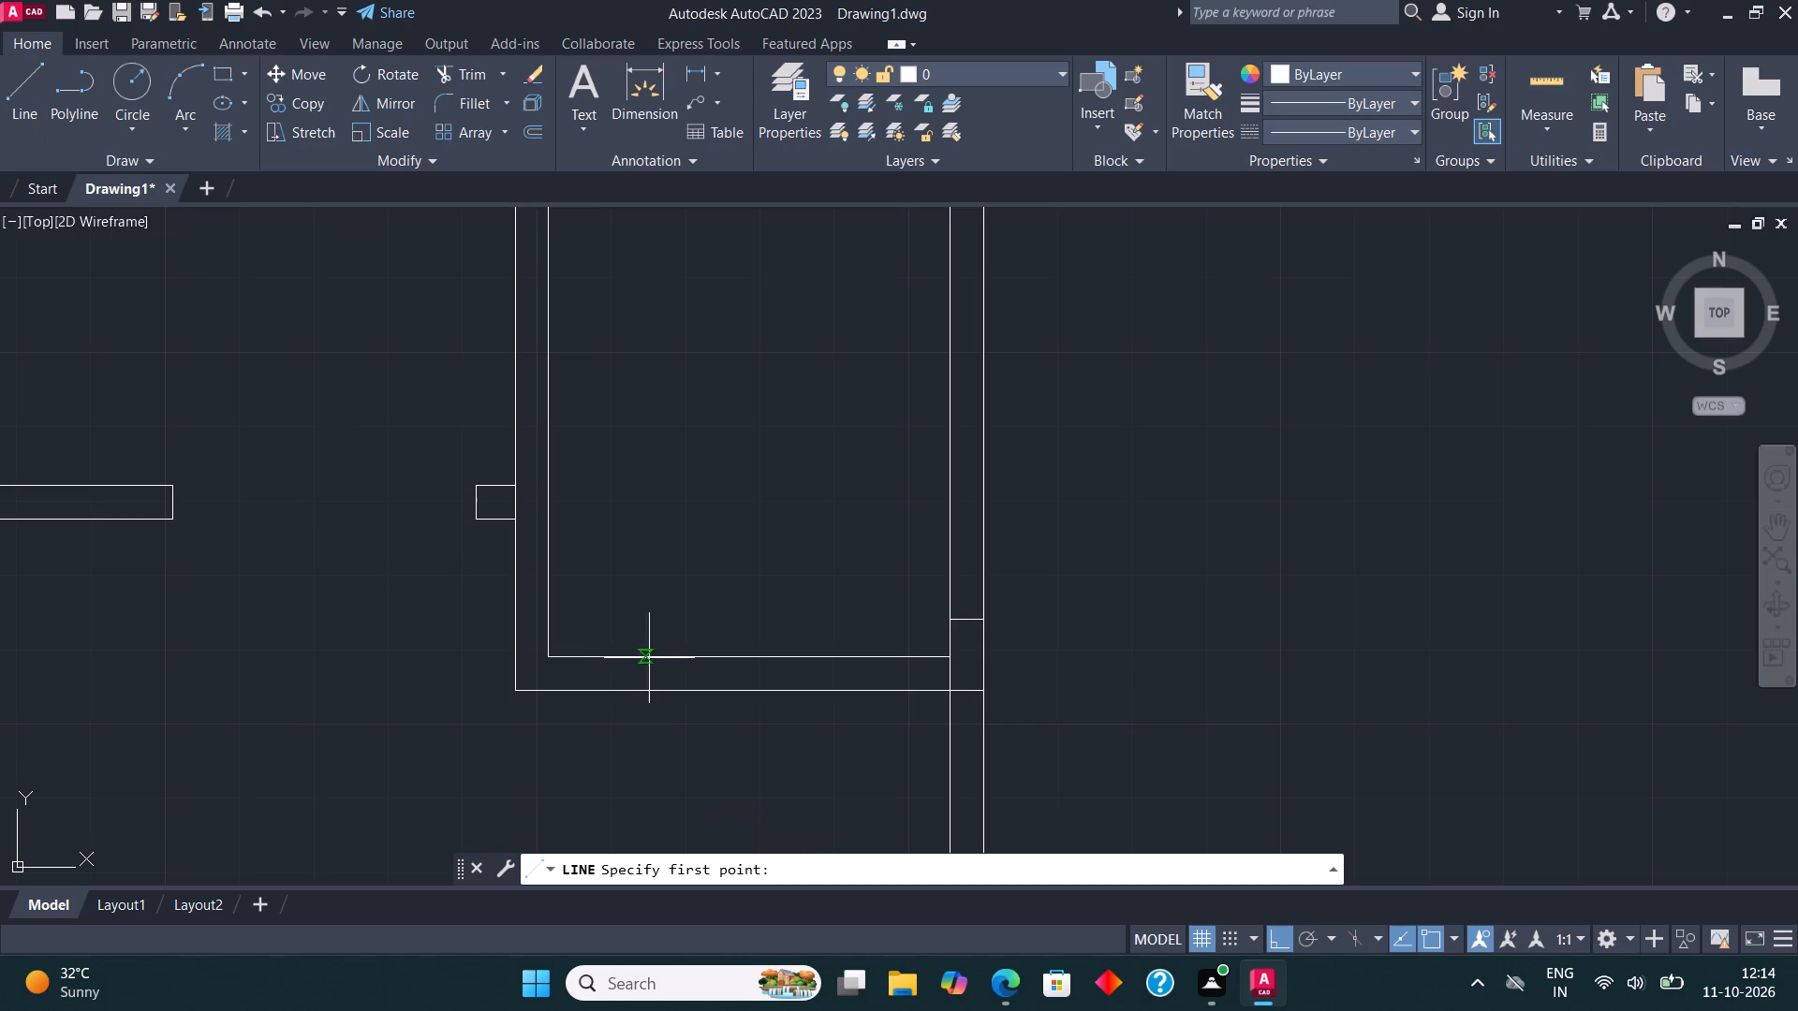
pyautogui.scroll(-1, 666, 656)
pyautogui.click(850, 462)
pyautogui.click(872, 461)
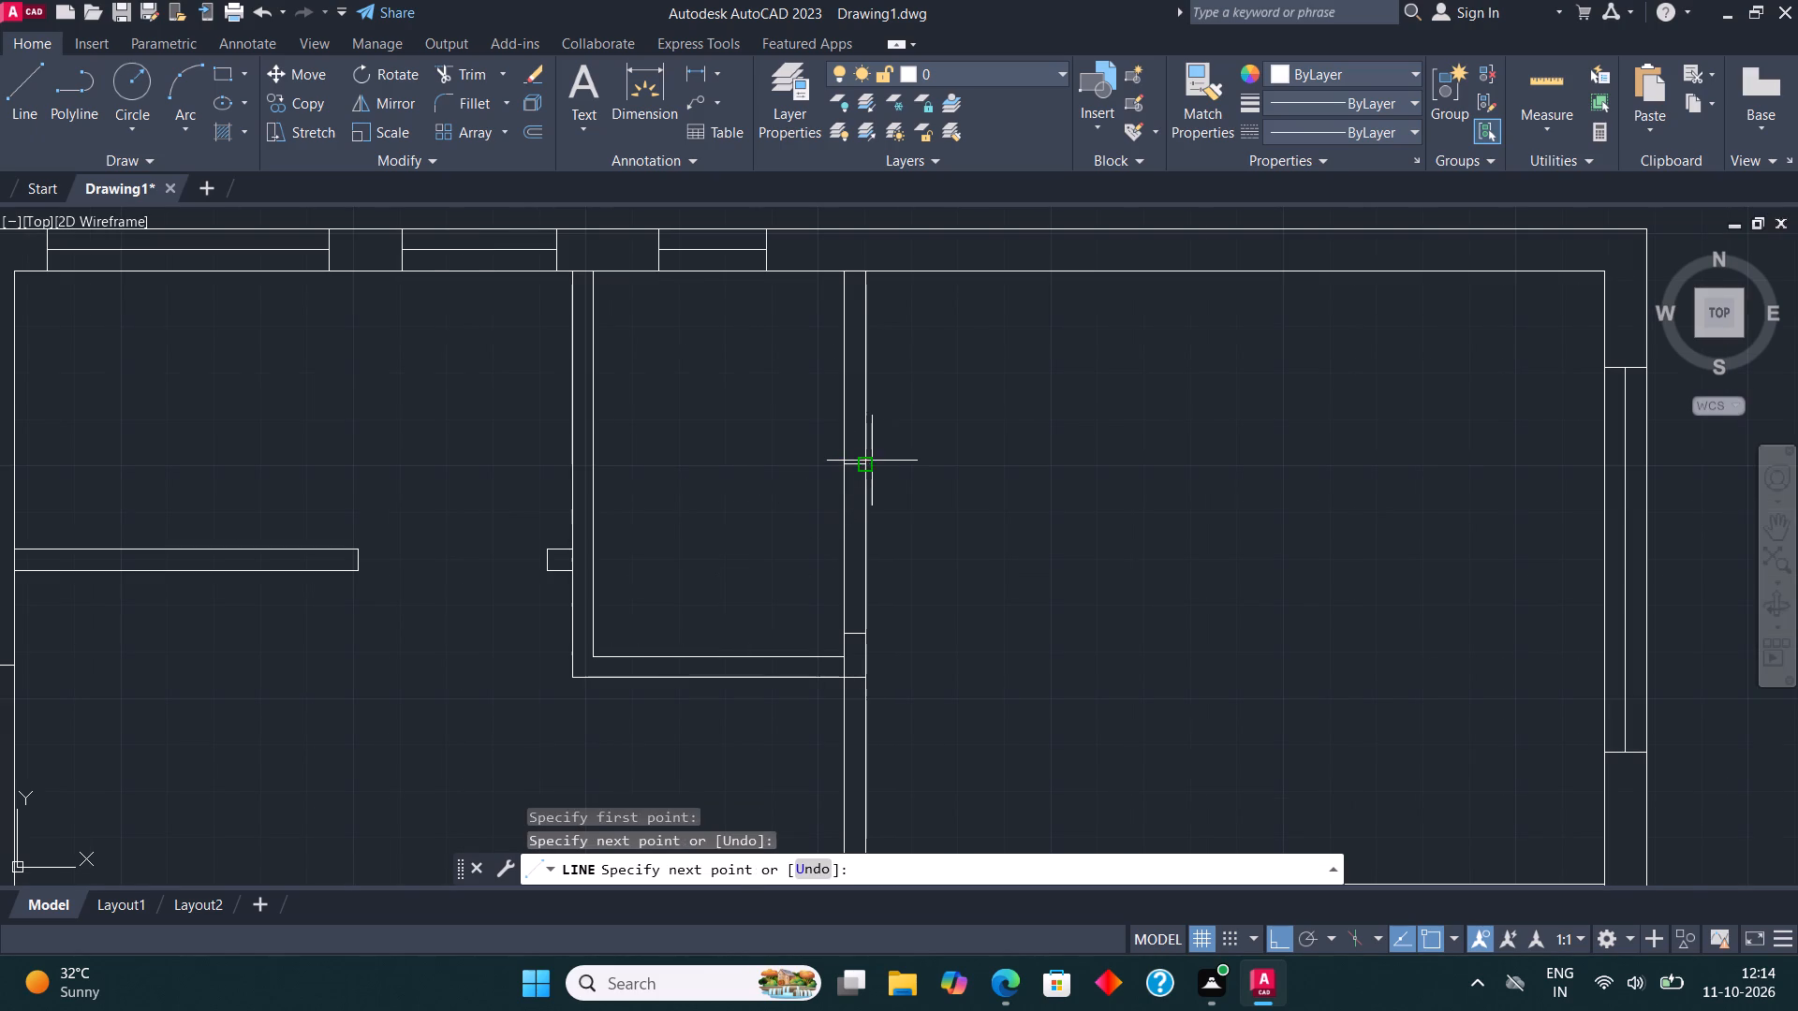
pyautogui.press('Escape')
# Trim both partition lines between the jambs to open a doorway between the narrow room and the upper-right room.
pyautogui.click(474, 64)
pyautogui.click(830, 551)
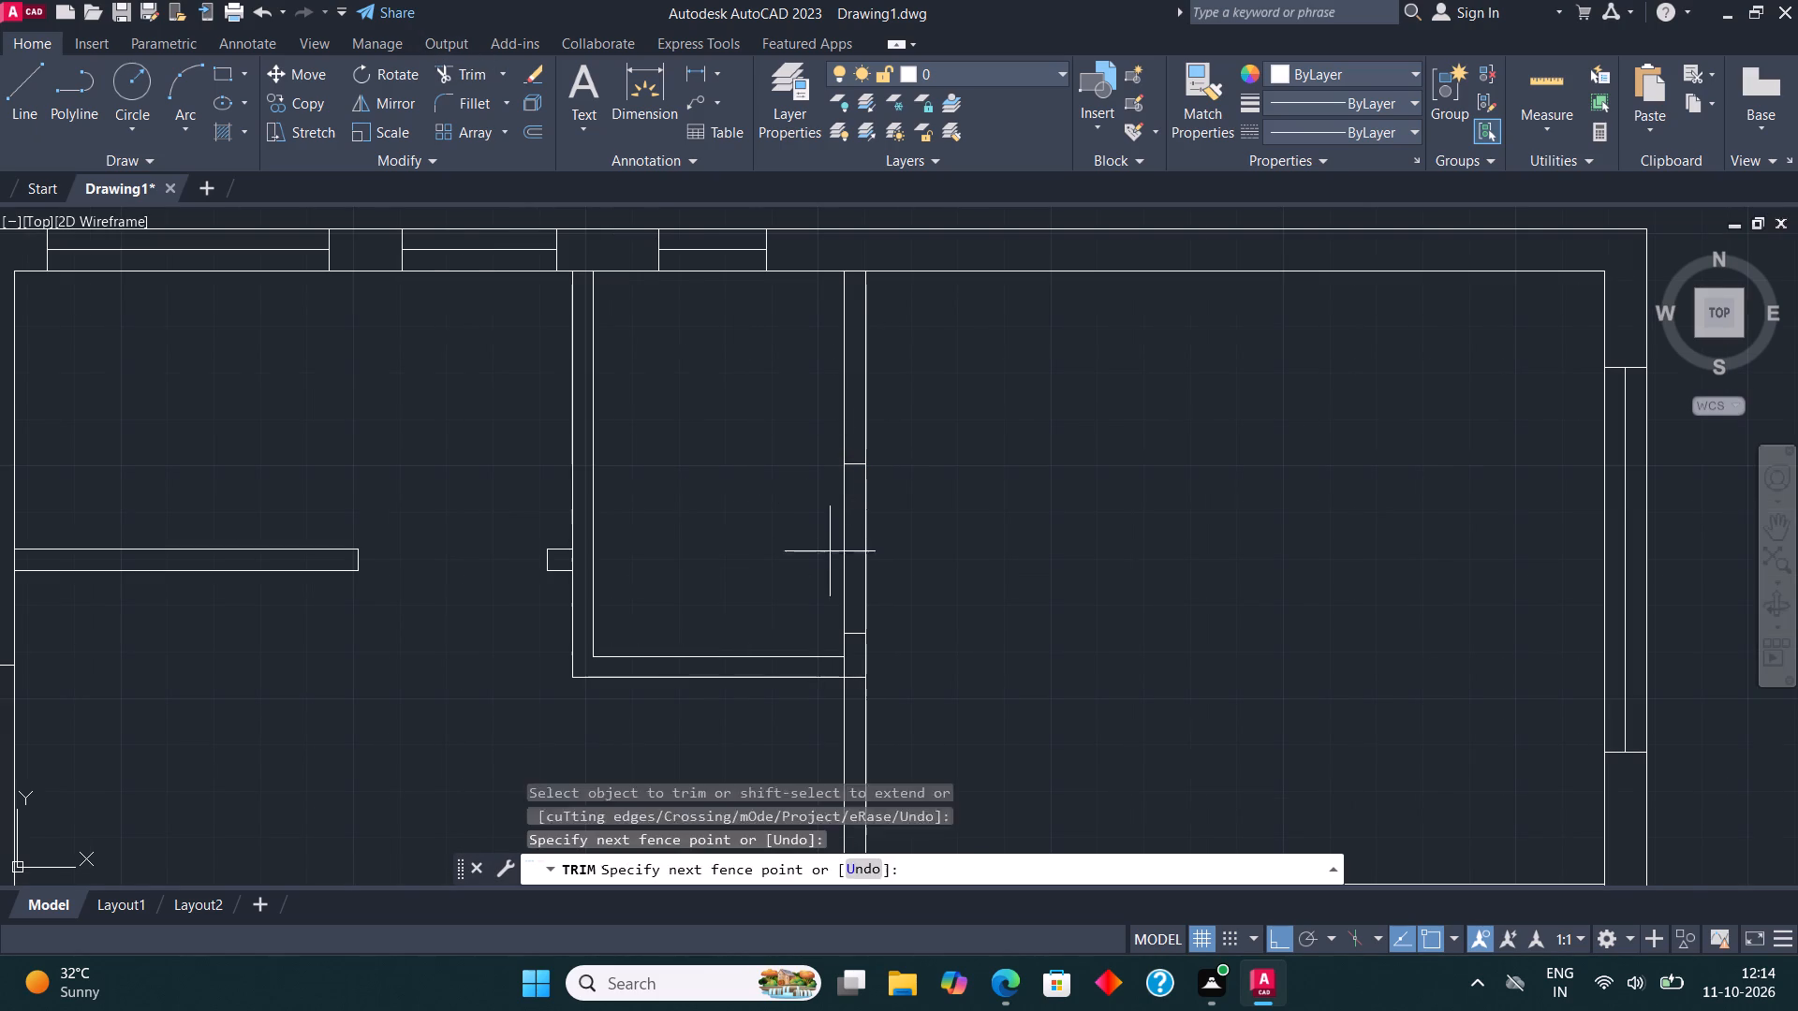
pyautogui.click(881, 555)
pyautogui.press('Escape')
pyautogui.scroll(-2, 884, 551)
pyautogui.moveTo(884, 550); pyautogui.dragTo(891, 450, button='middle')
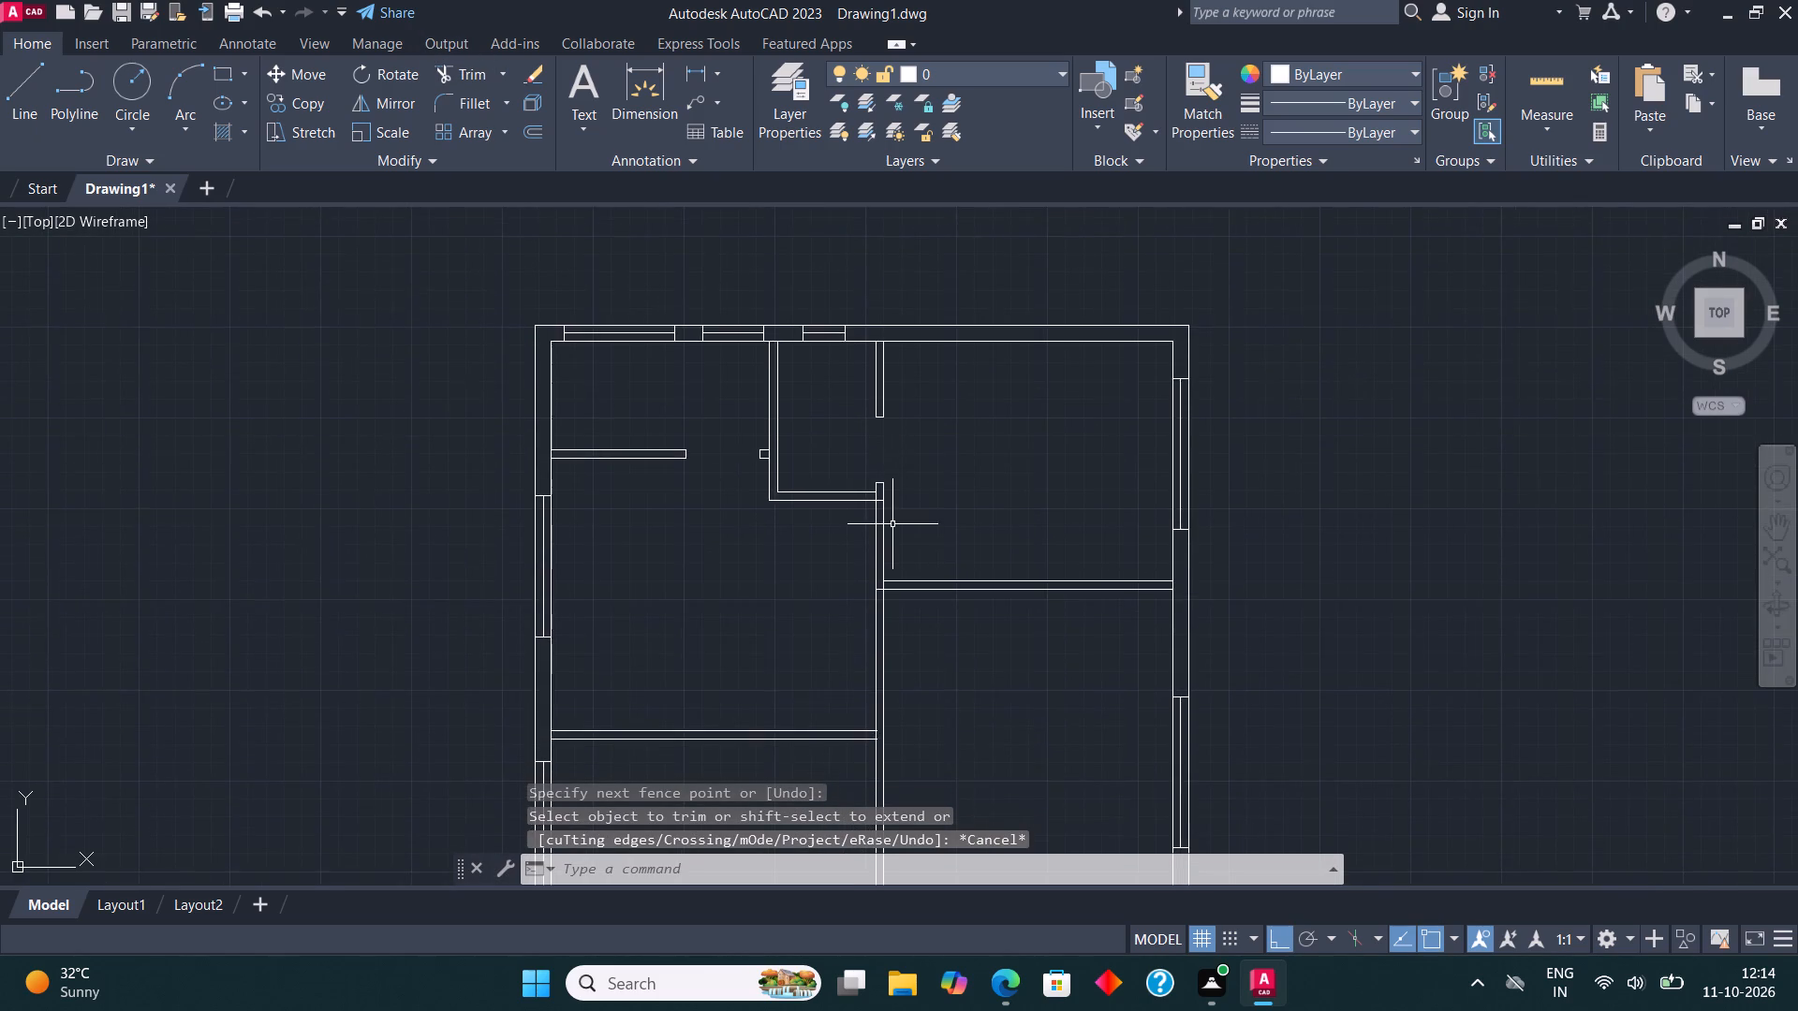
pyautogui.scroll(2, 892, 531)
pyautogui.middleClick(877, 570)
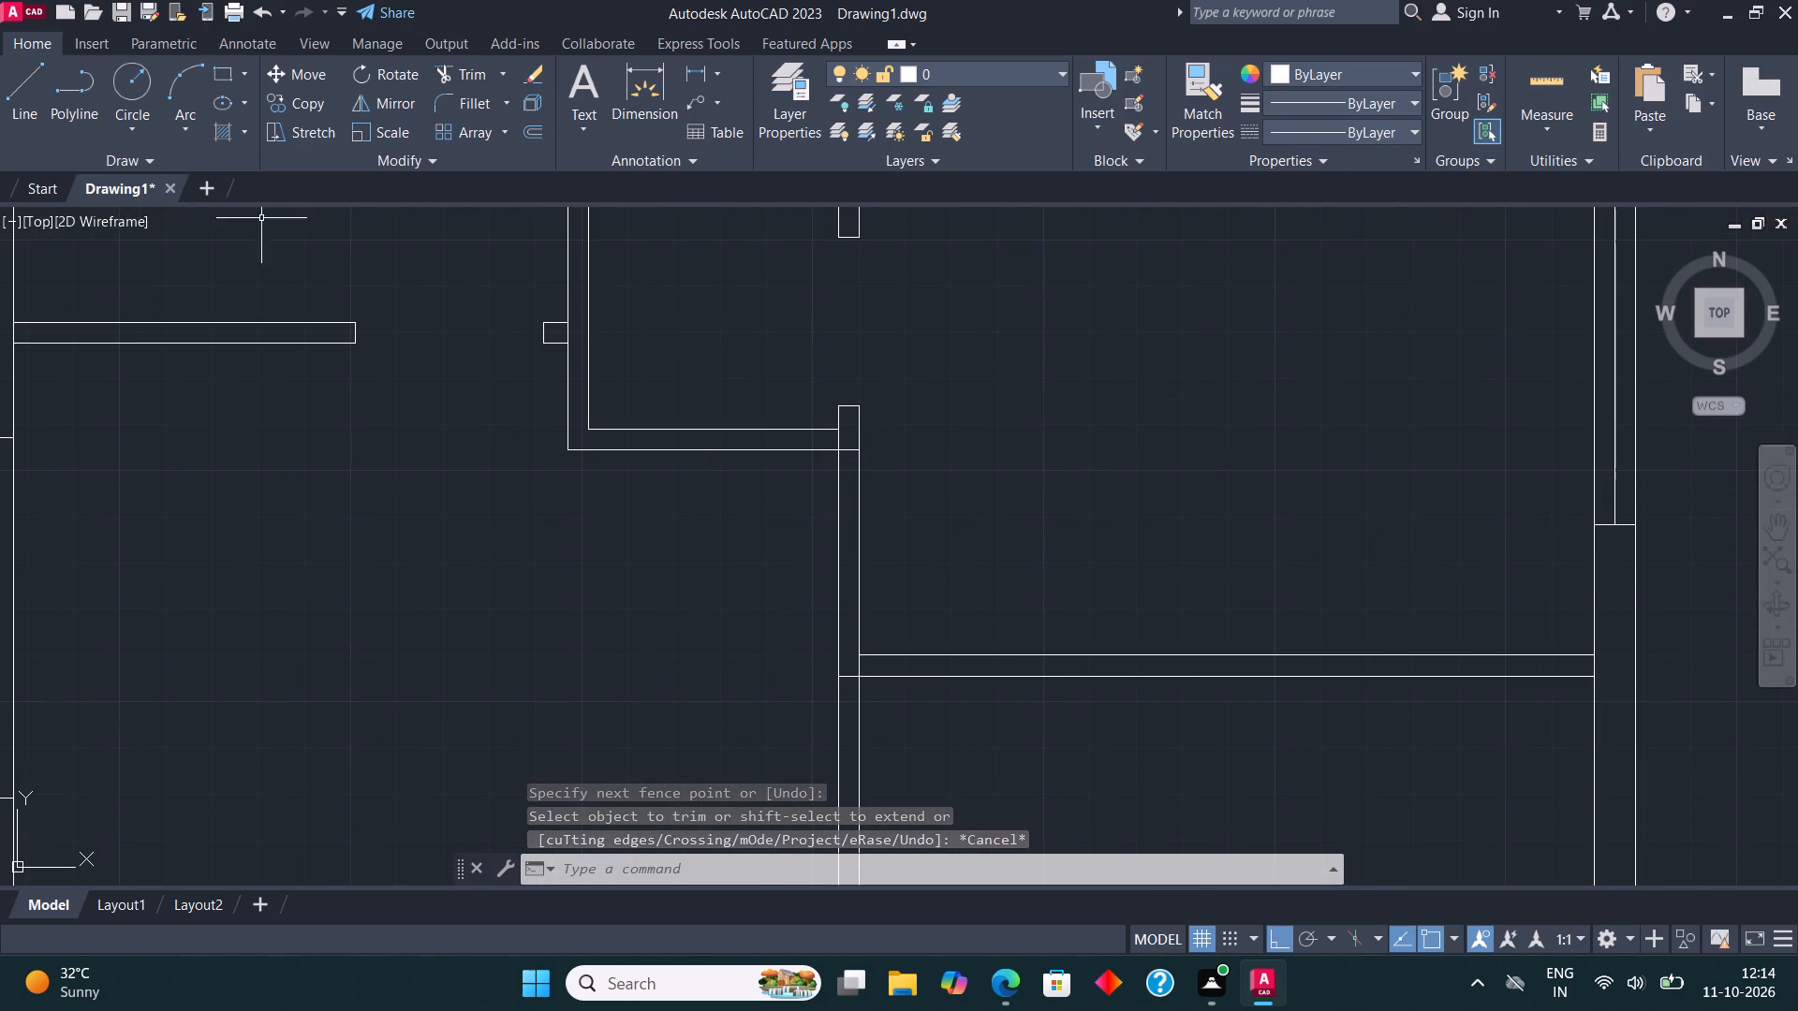
# Draw a horizontal jamb line across the central vertical partition, just above its junction with the upper-right room's lower partition.
pyautogui.click(35, 79)
pyautogui.scroll(2, 822, 642)
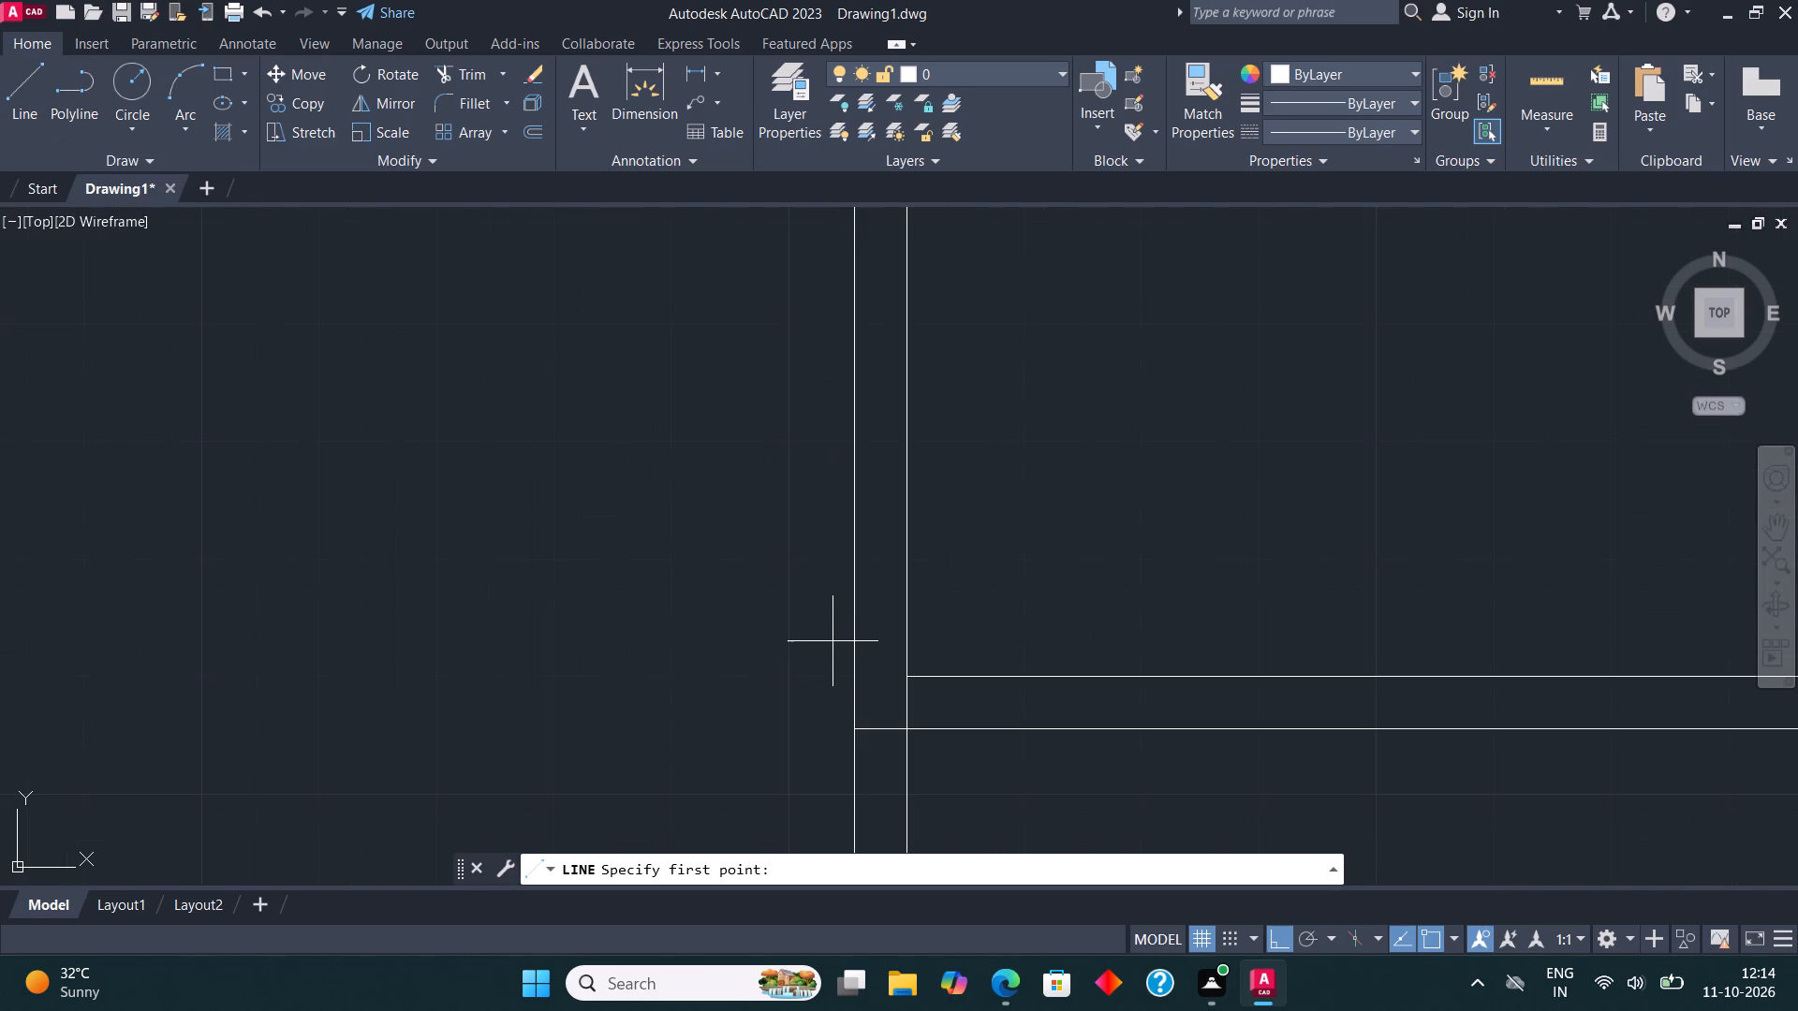
pyautogui.click(850, 642)
pyautogui.click(906, 644)
pyautogui.press('Escape')
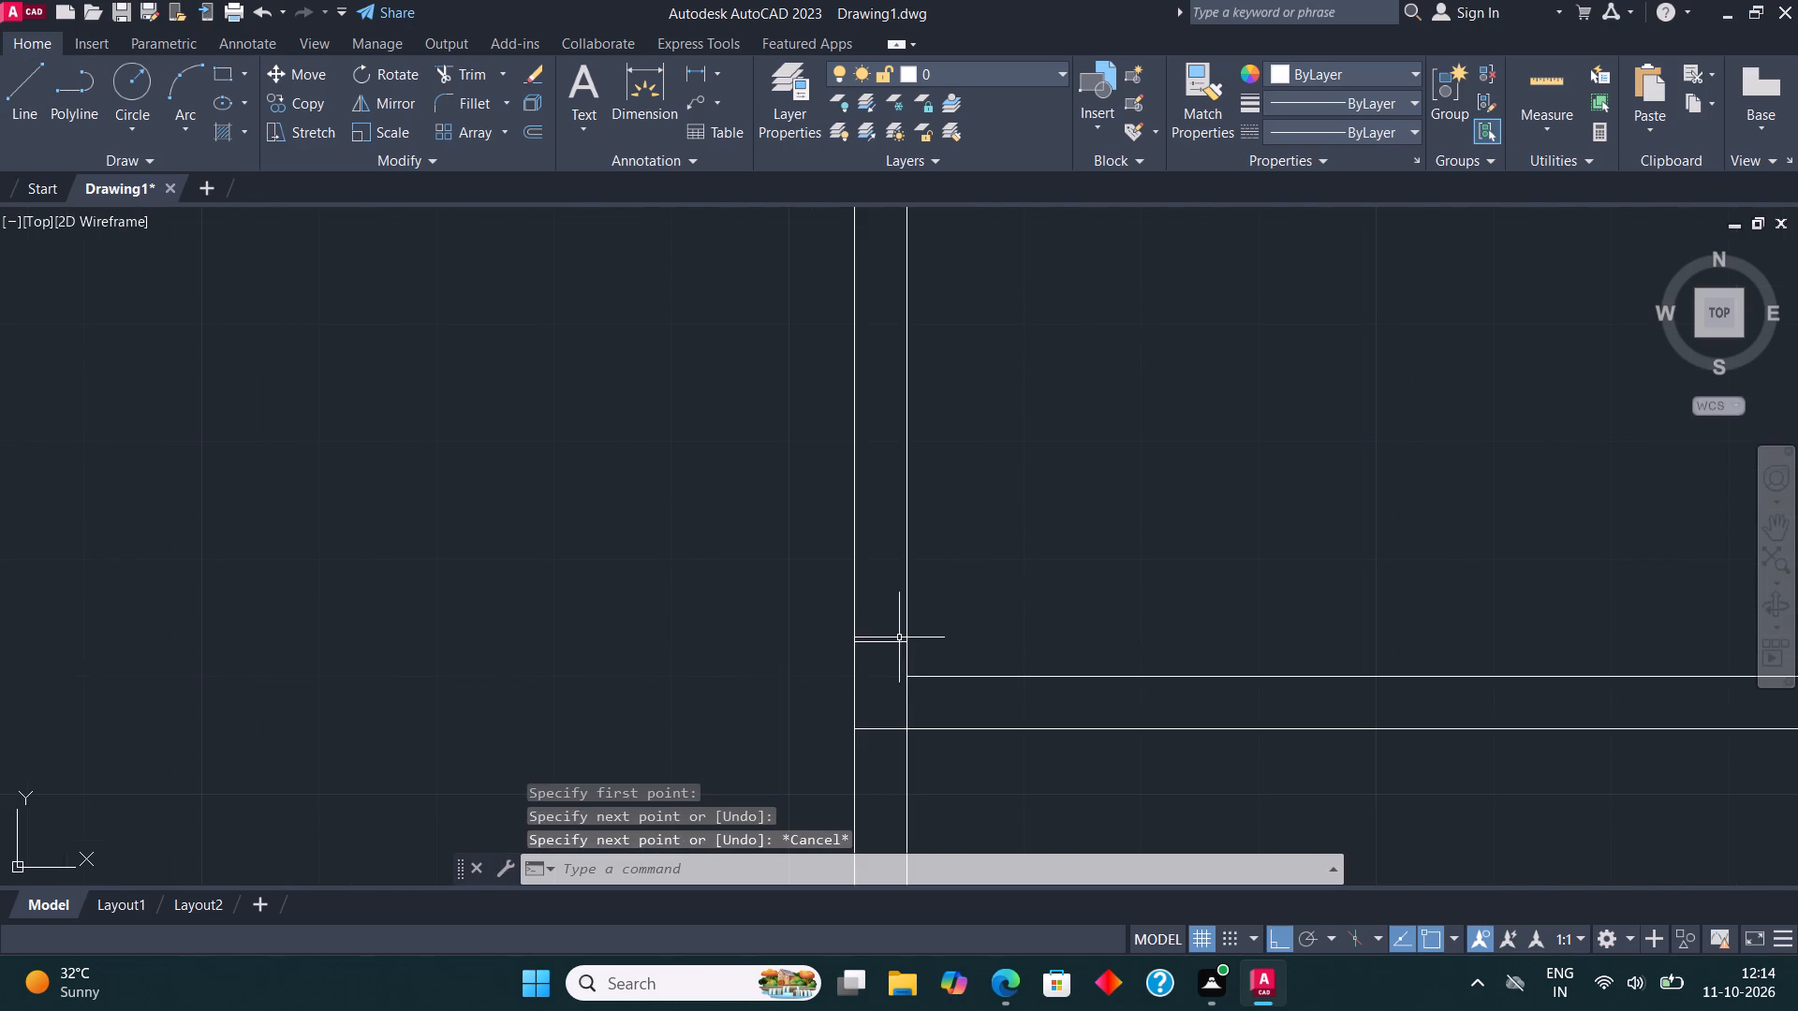
# Trim the central partition between the narrow room's bottom corner and the new jamb, and clear the leftover lines at both wall junctions.
pyautogui.scroll(-2, 899, 637)
pyautogui.click(472, 72)
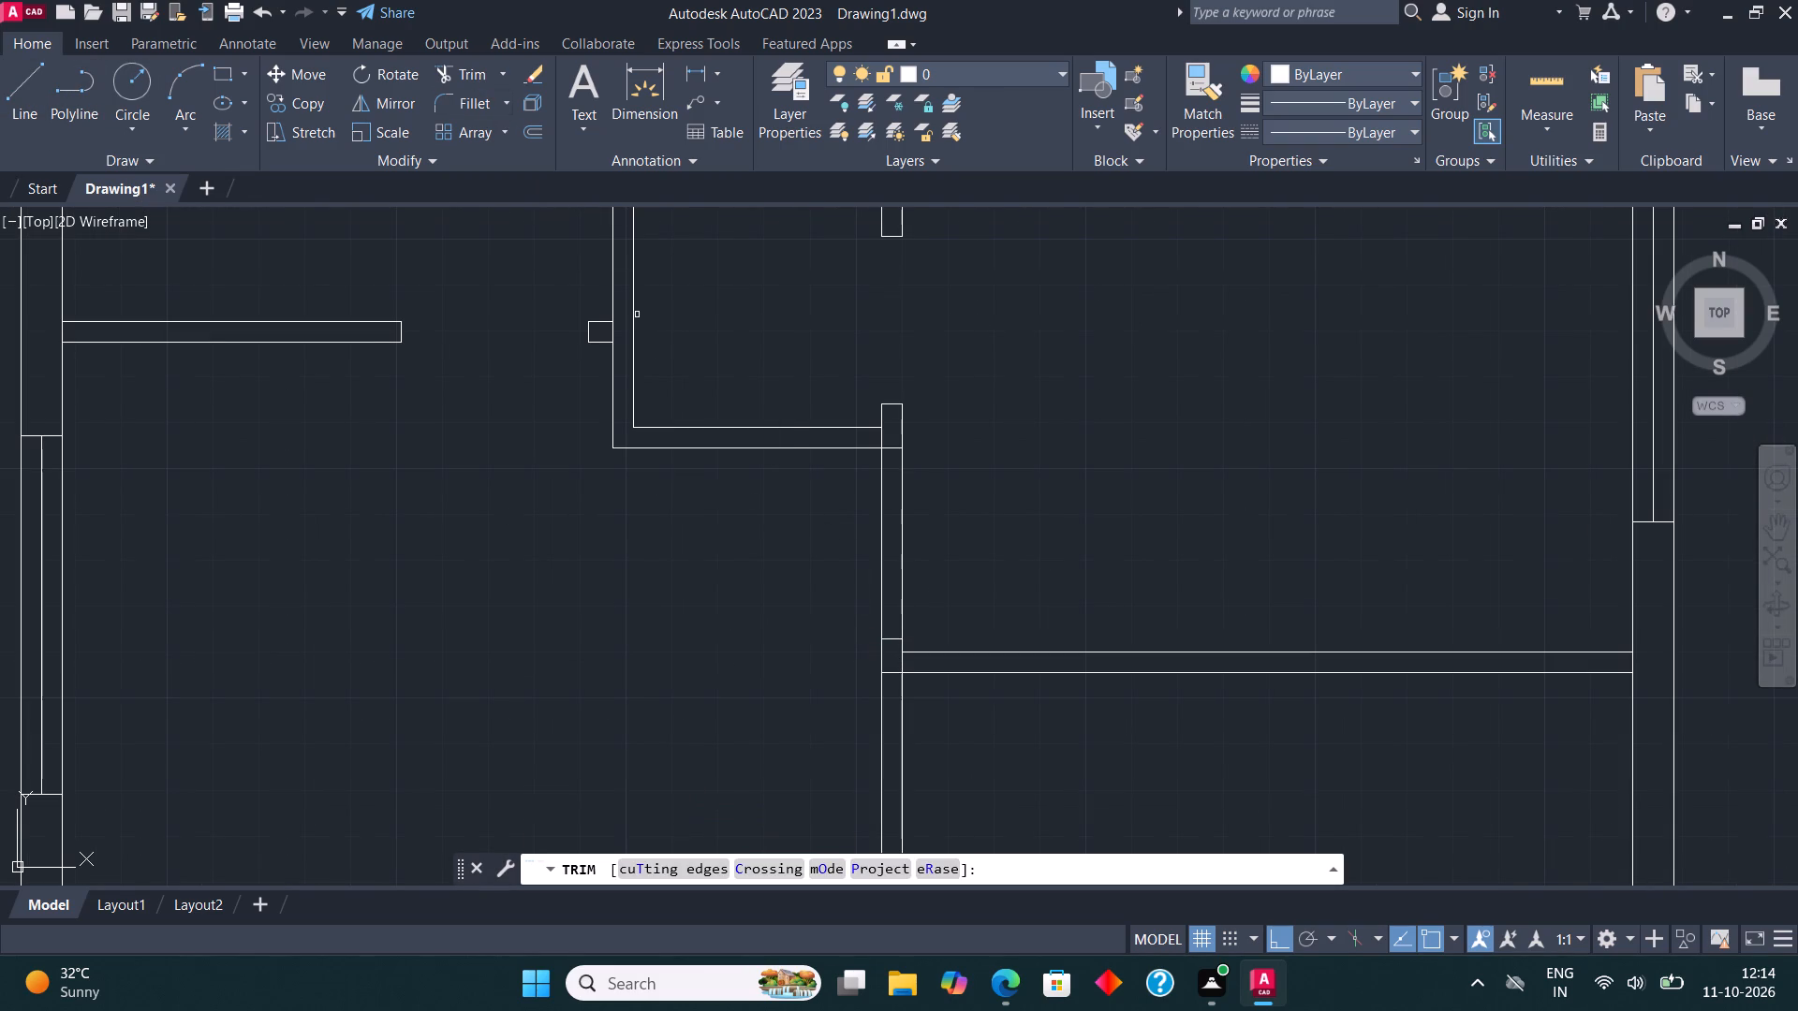
pyautogui.click(813, 586)
pyautogui.click(951, 577)
pyautogui.click(906, 665)
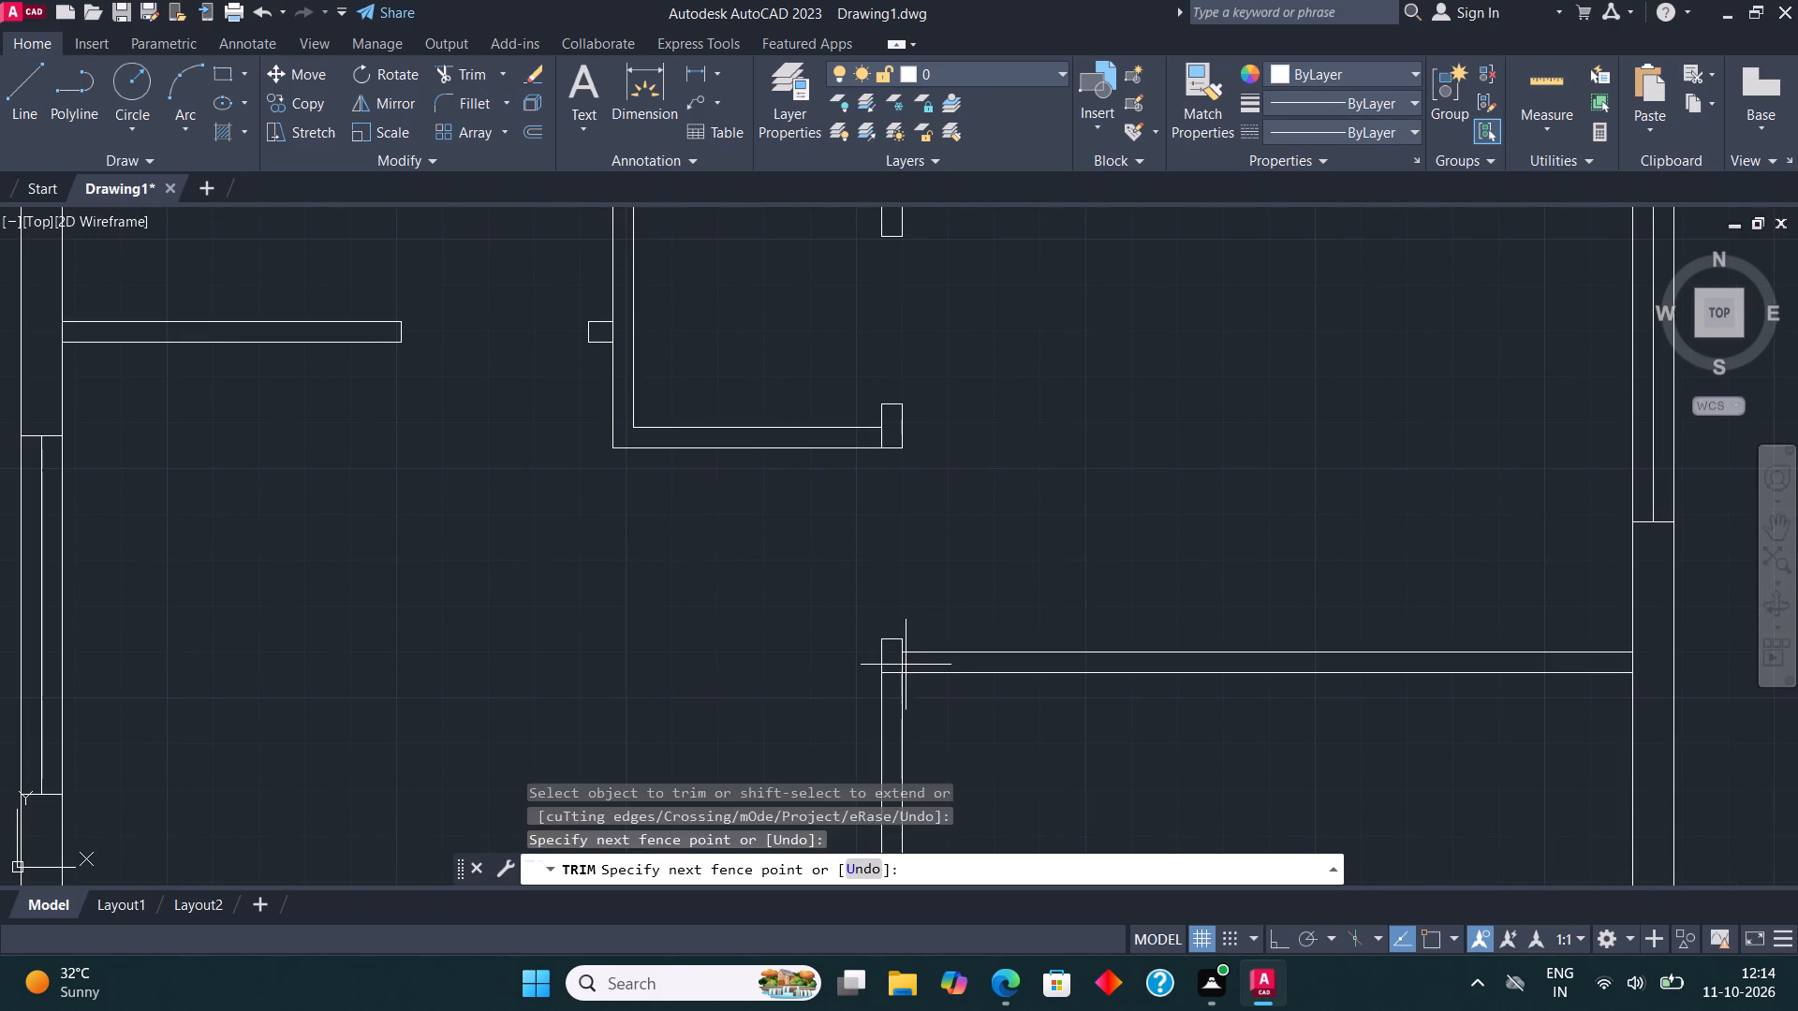
pyautogui.click(899, 664)
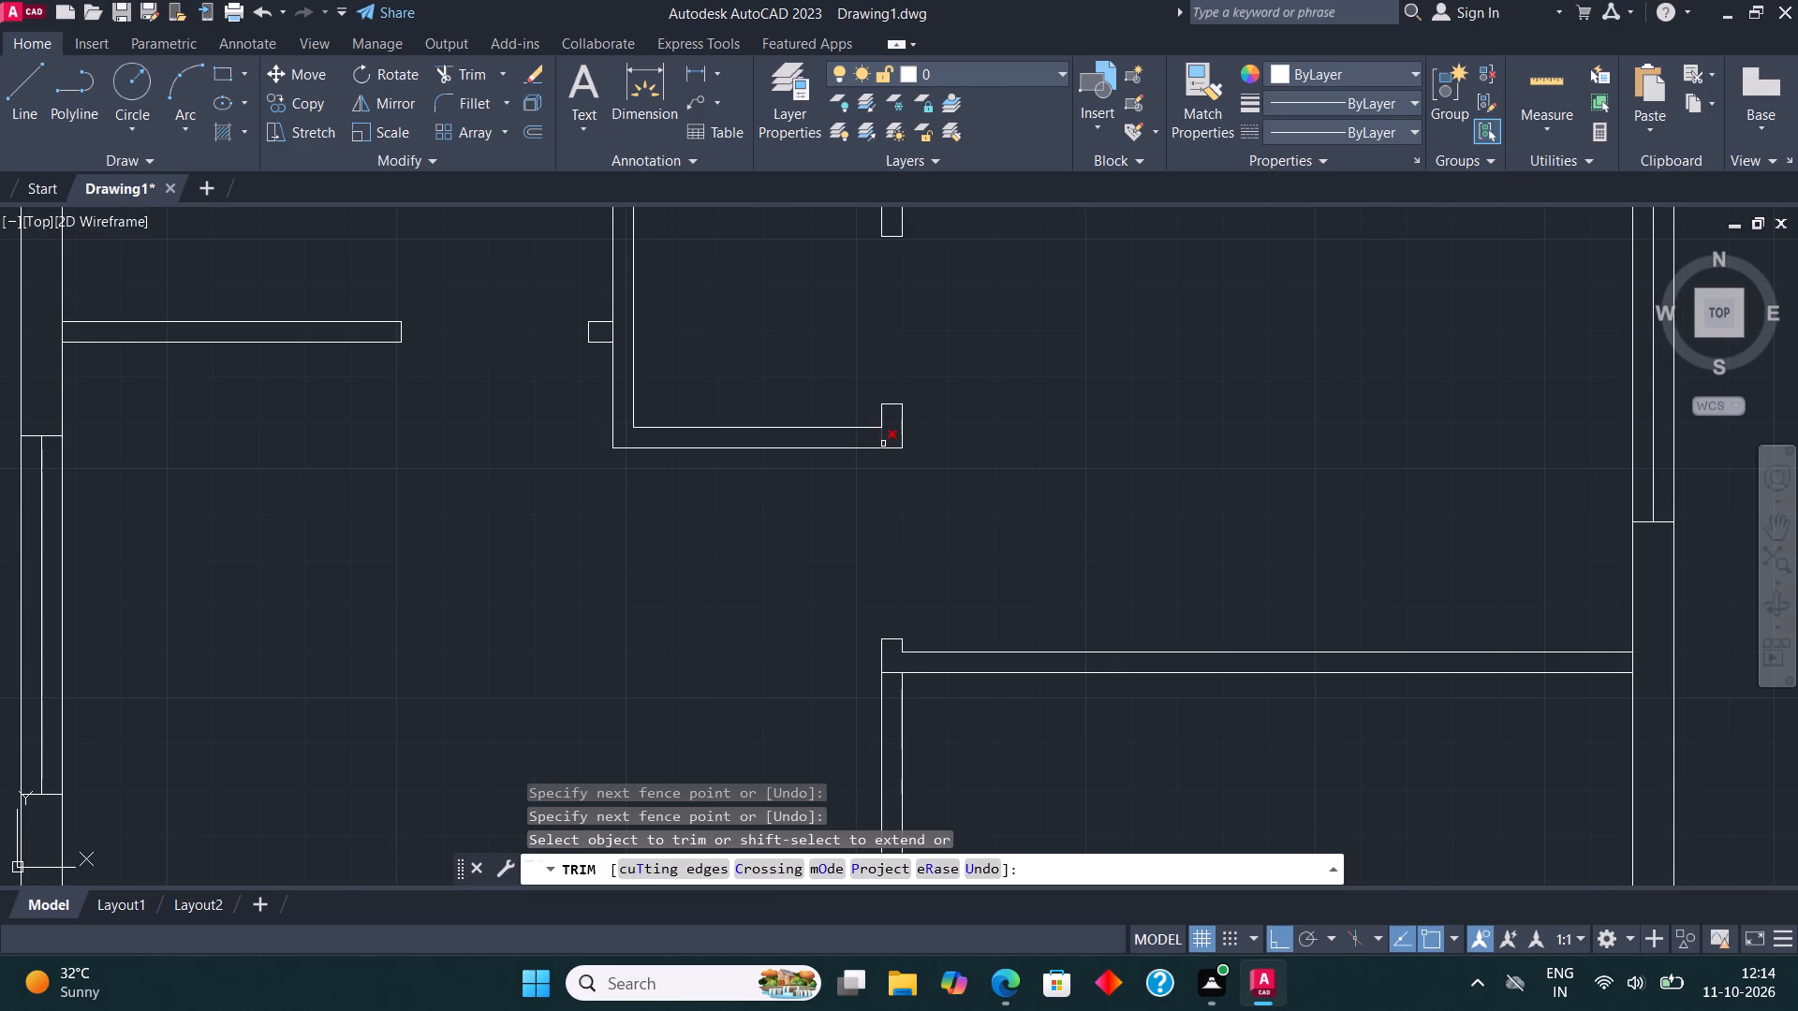
pyautogui.click(882, 444)
pyautogui.press('Escape')
# Draw a vertical jamb line across the left side's middle horizontal partition, a little left of its midpoint.
pyautogui.scroll(-2, 875, 506)
pyautogui.moveTo(886, 508); pyautogui.dragTo(909, 465, button='middle')
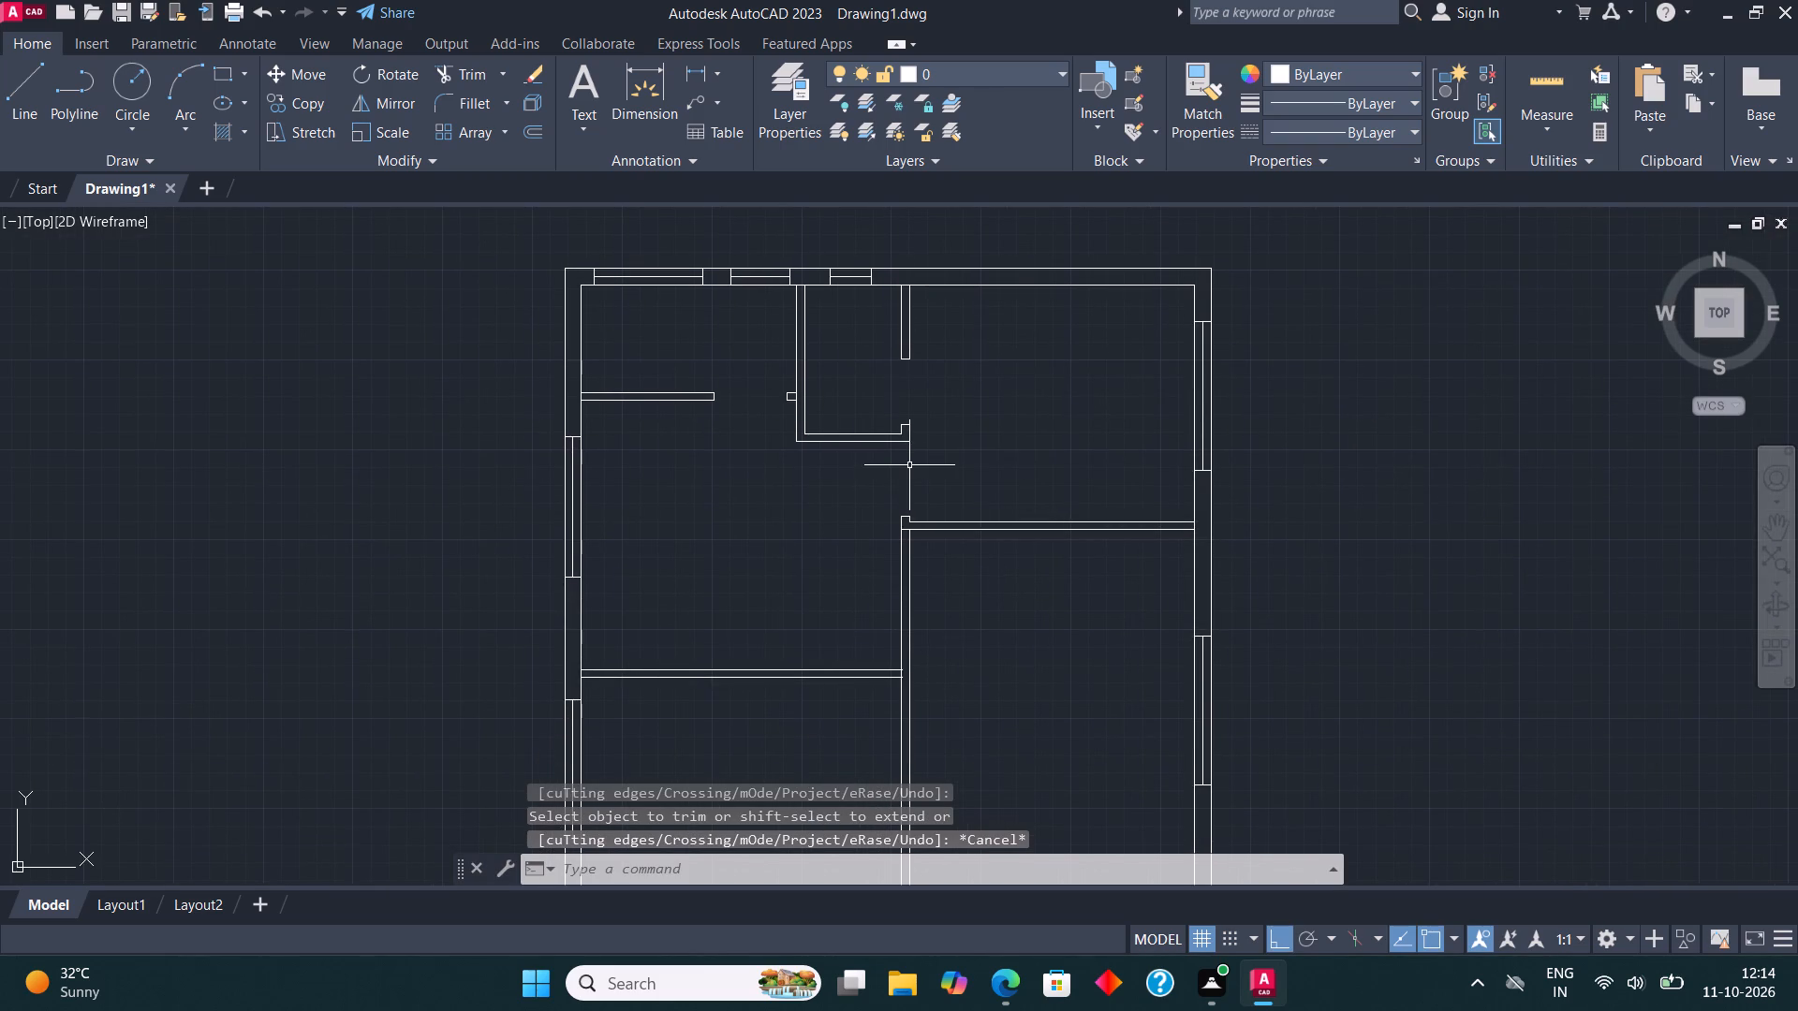
pyautogui.scroll(-1, 909, 467)
pyautogui.moveTo(1001, 637); pyautogui.dragTo(1008, 631, button='middle')
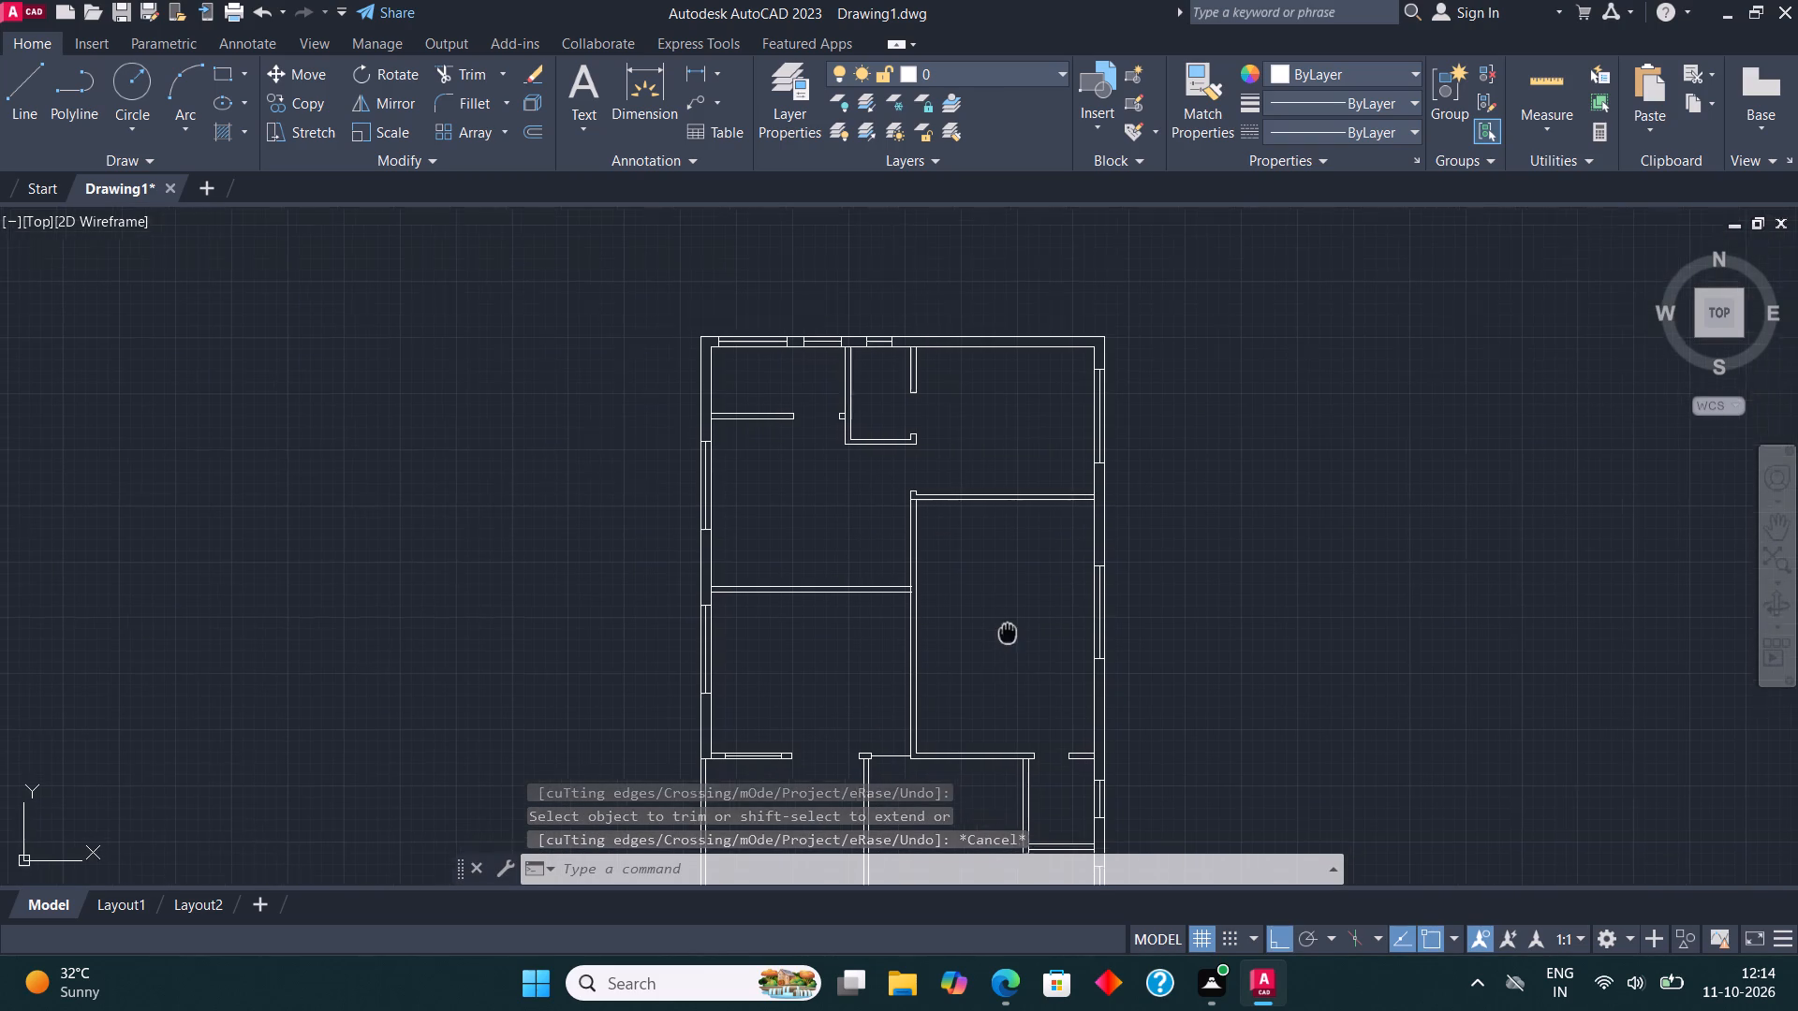
pyautogui.moveTo(1008, 631); pyautogui.dragTo(1080, 604, button='middle')
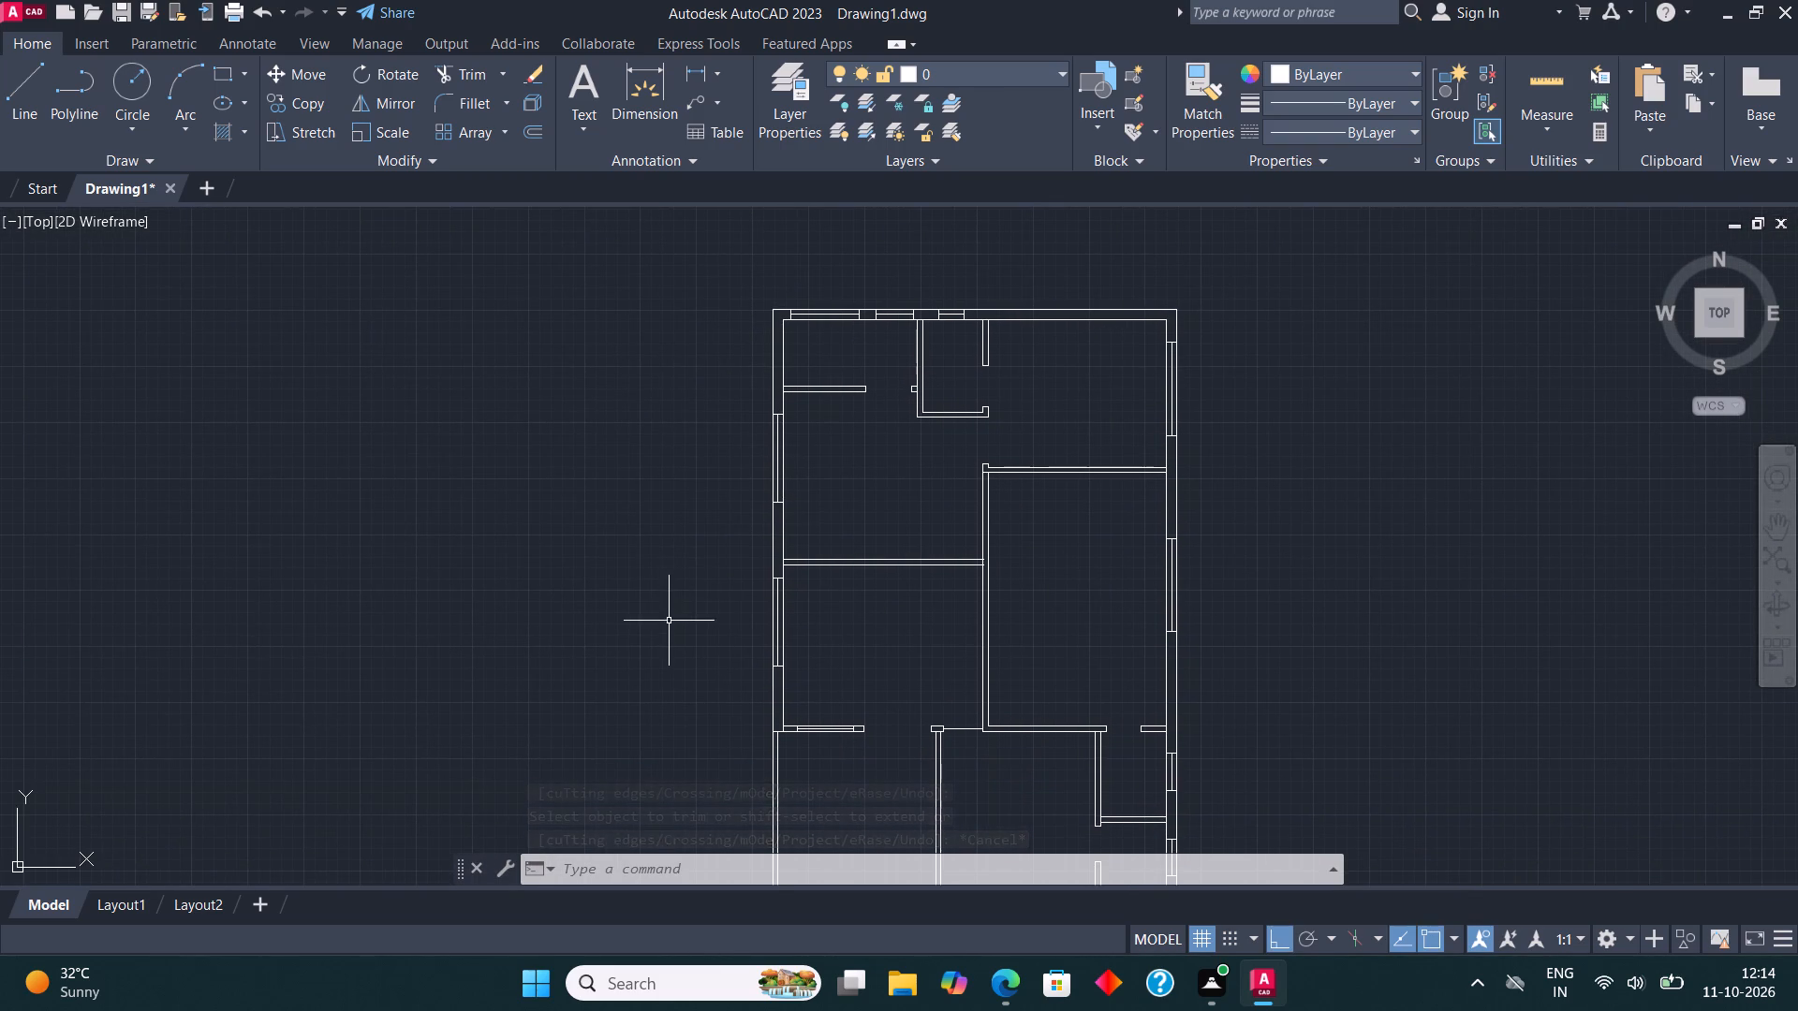
pyautogui.scroll(2, 669, 623)
pyautogui.moveTo(589, 593); pyautogui.dragTo(96, 662, button='middle')
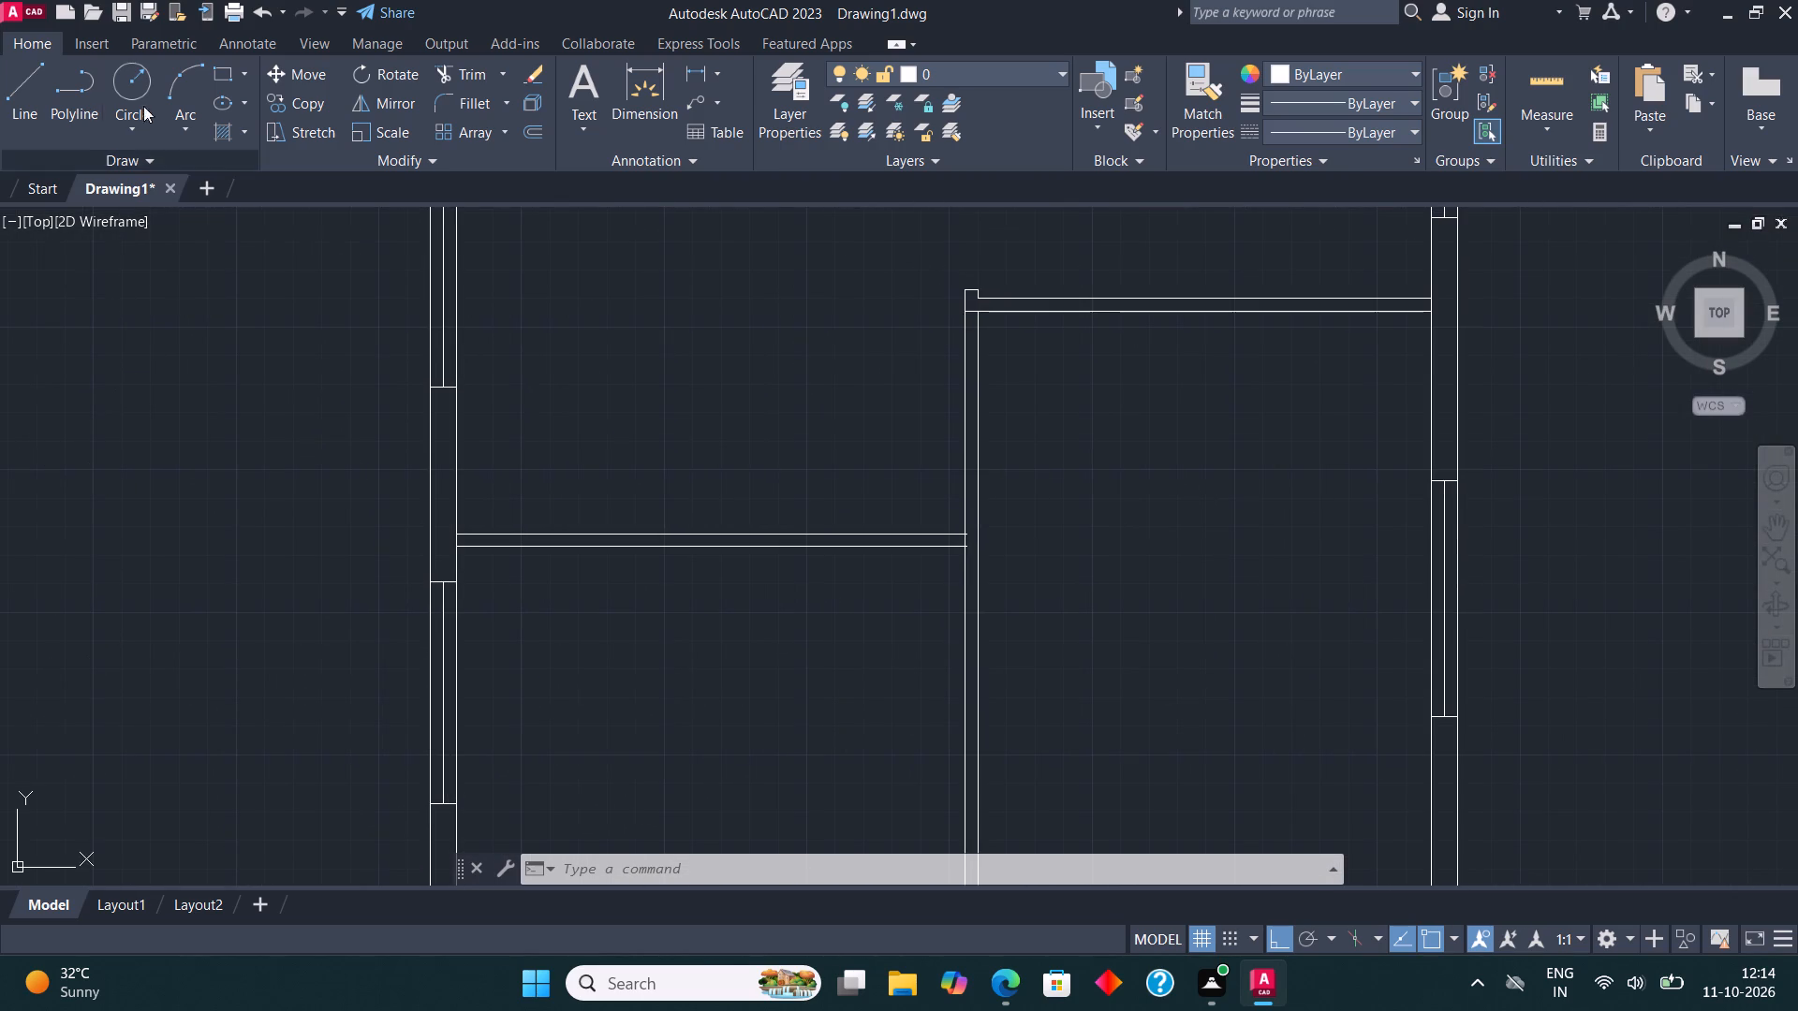
pyautogui.click(26, 75)
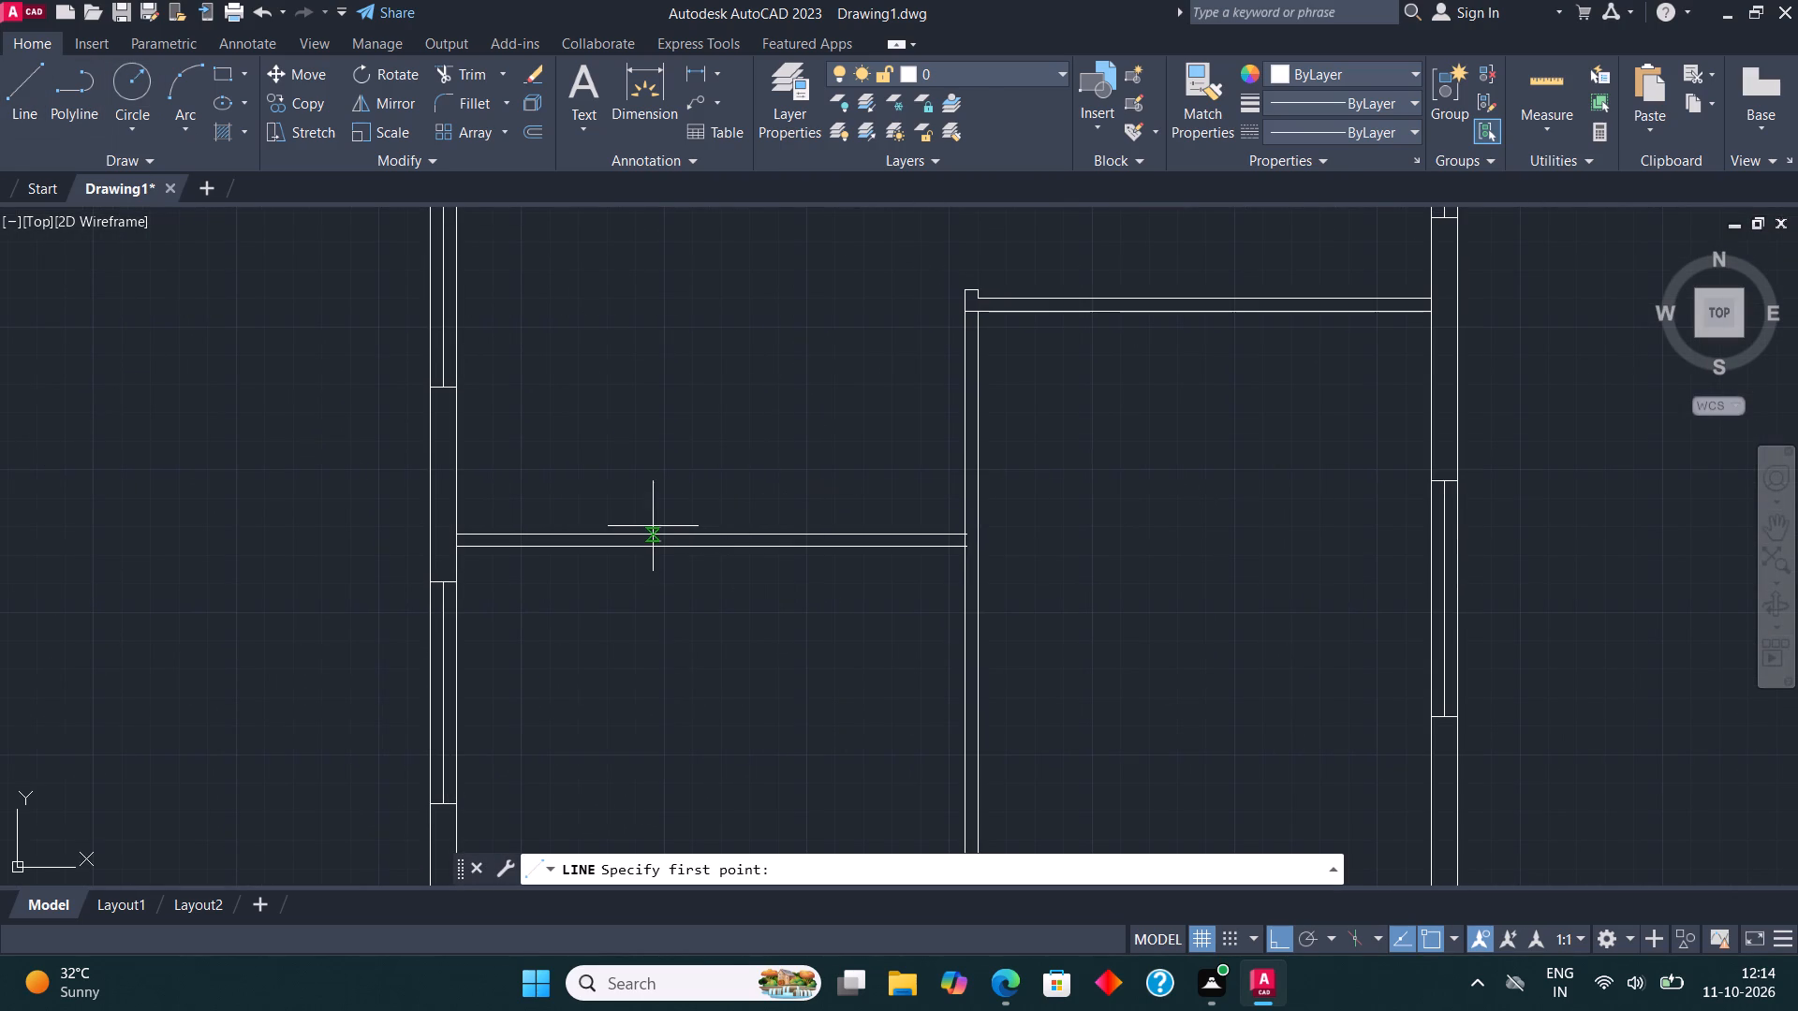
pyautogui.click(664, 535)
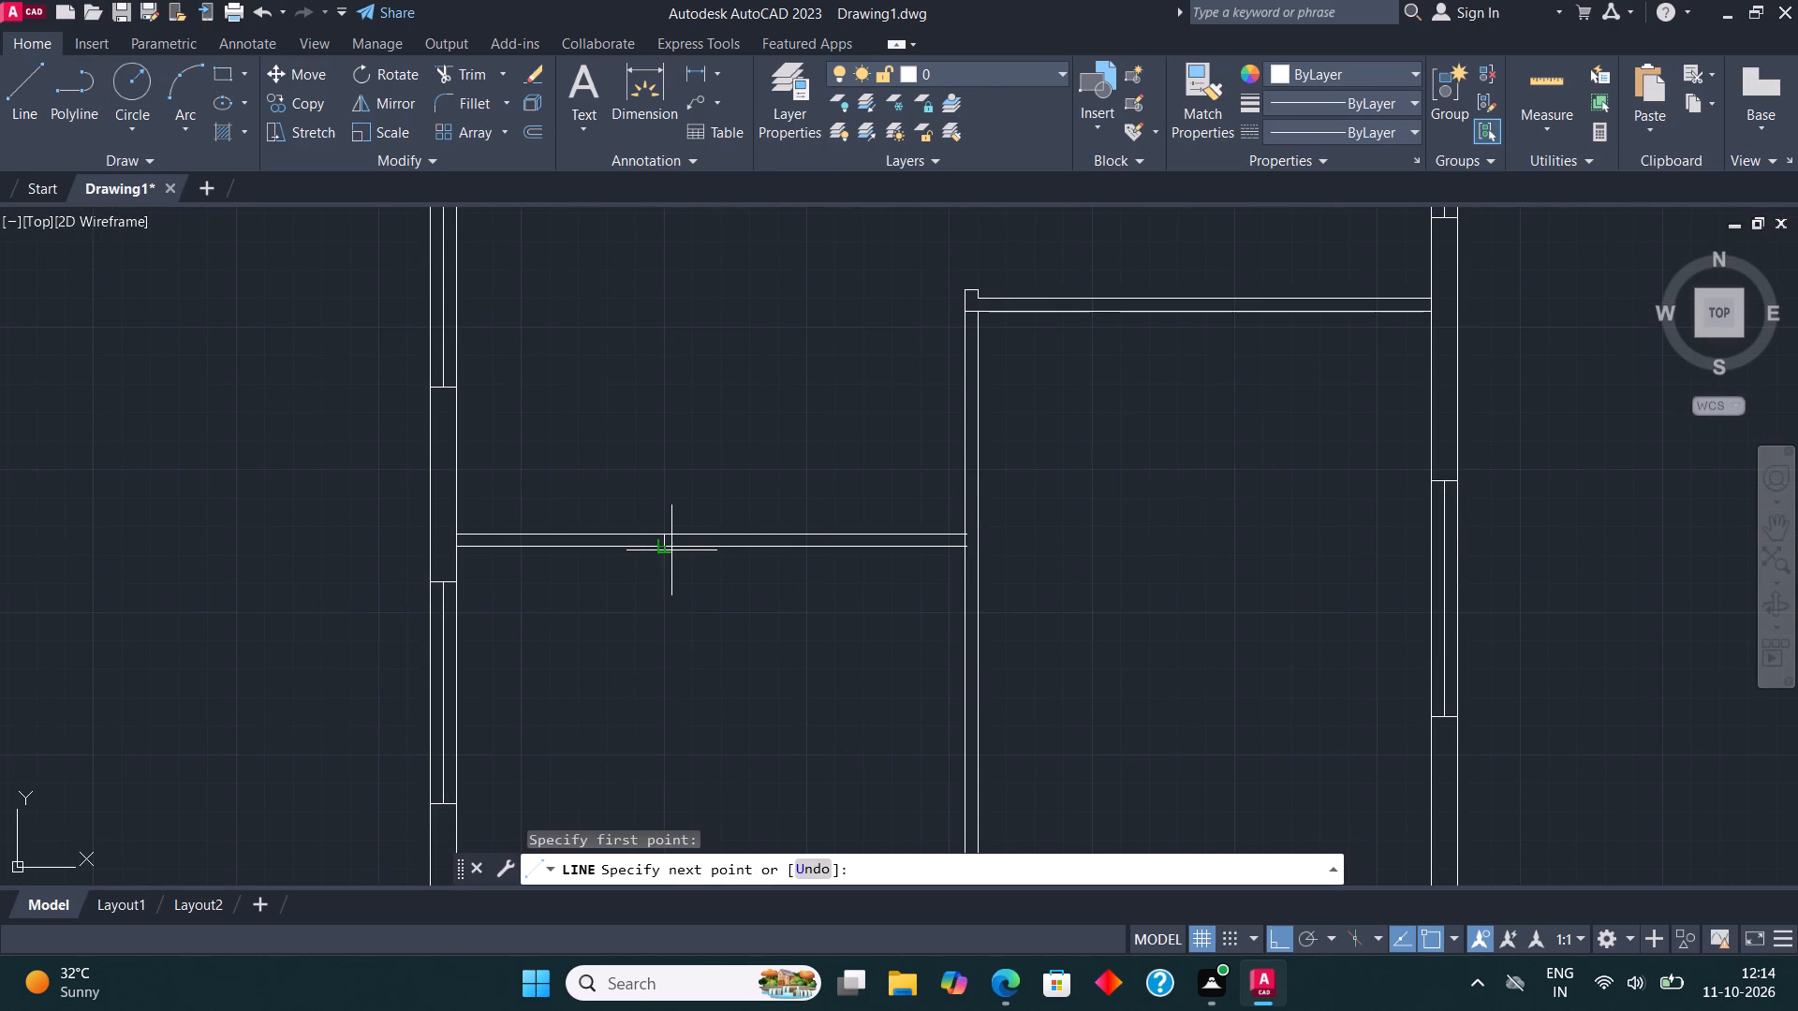
pyautogui.click(667, 550)
# Trim both partition lines between that jamb and the central wall, and remove the short remnants at the central wall.
pyautogui.click(461, 73)
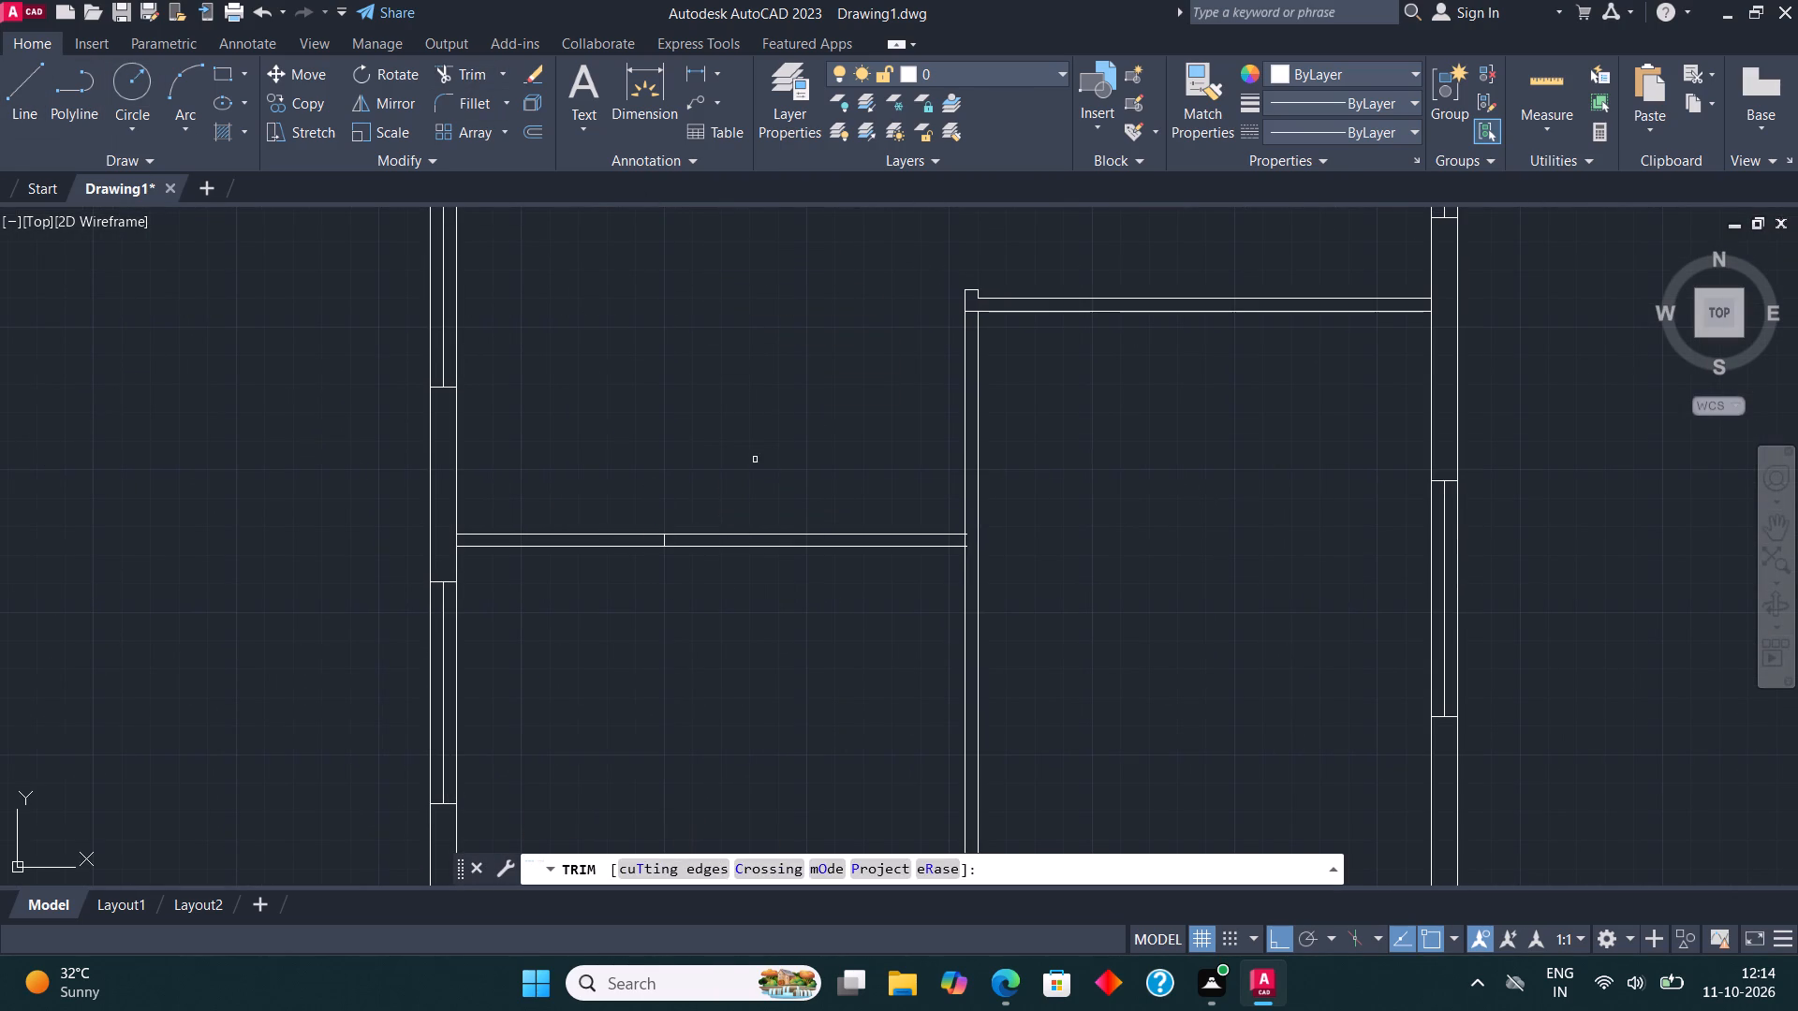
pyautogui.click(756, 464)
pyautogui.click(759, 608)
pyautogui.scroll(4, 955, 544)
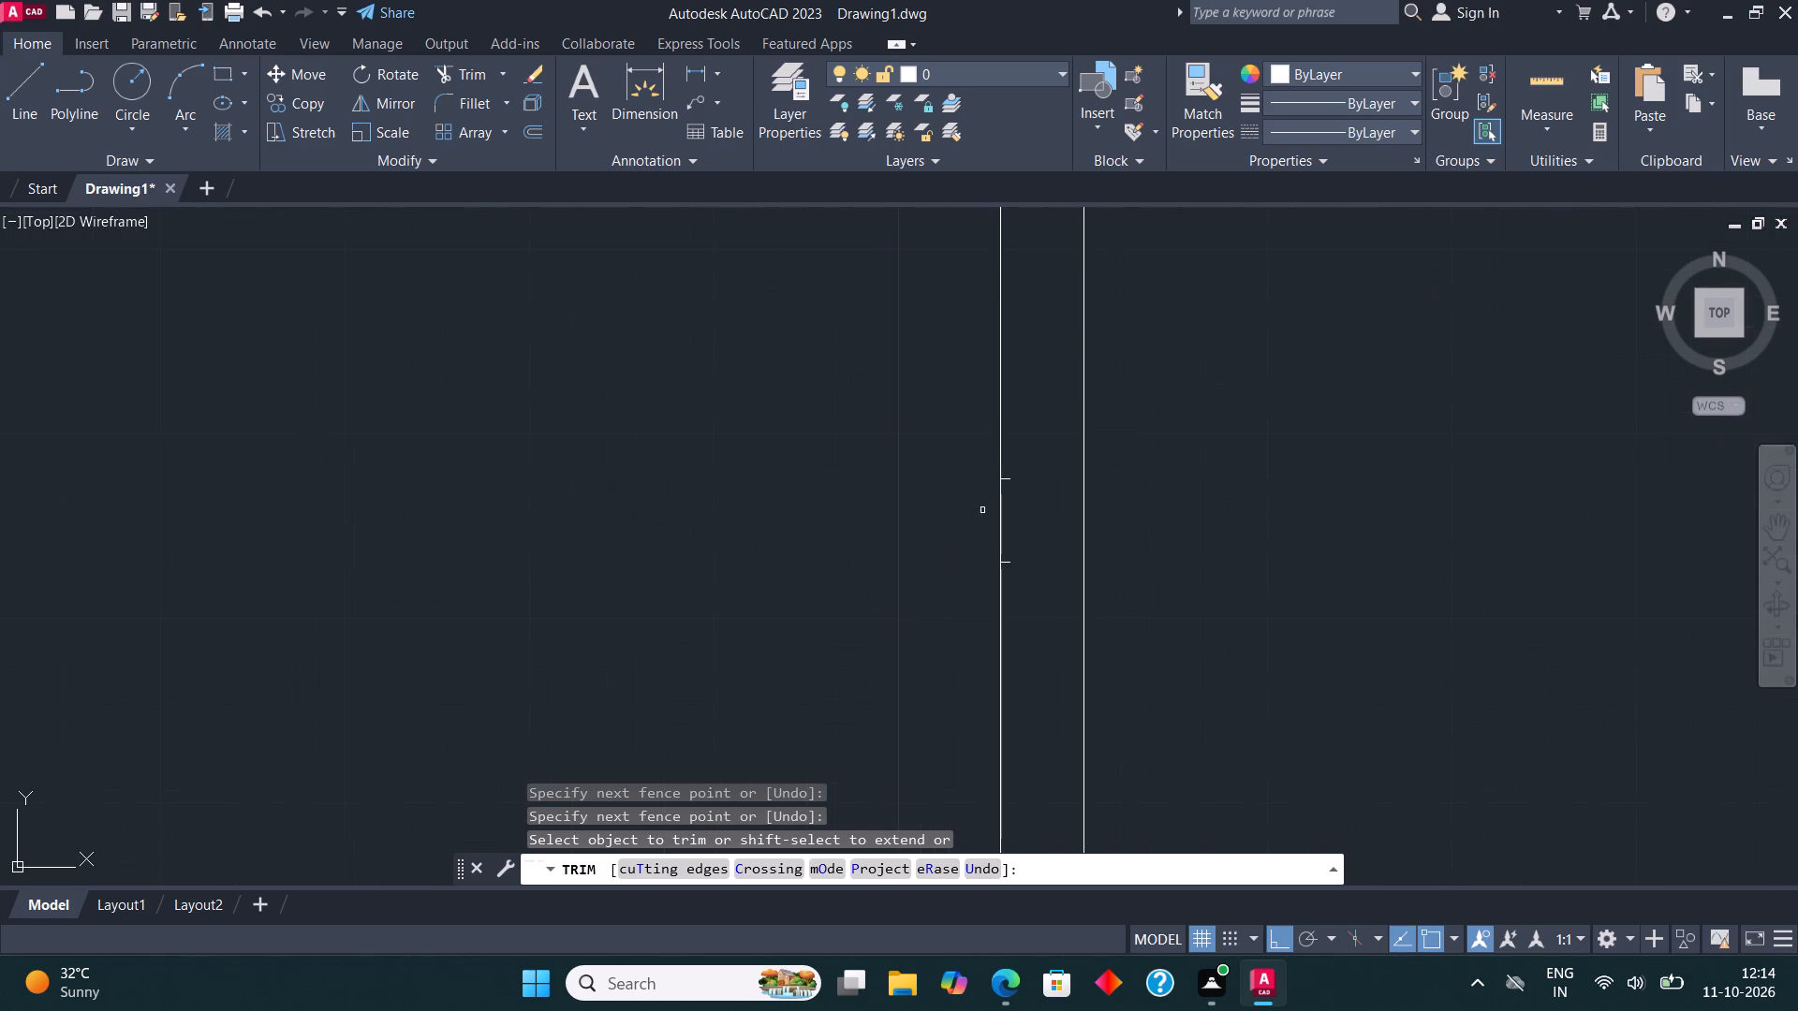
pyautogui.click(1008, 482)
pyautogui.click(1011, 561)
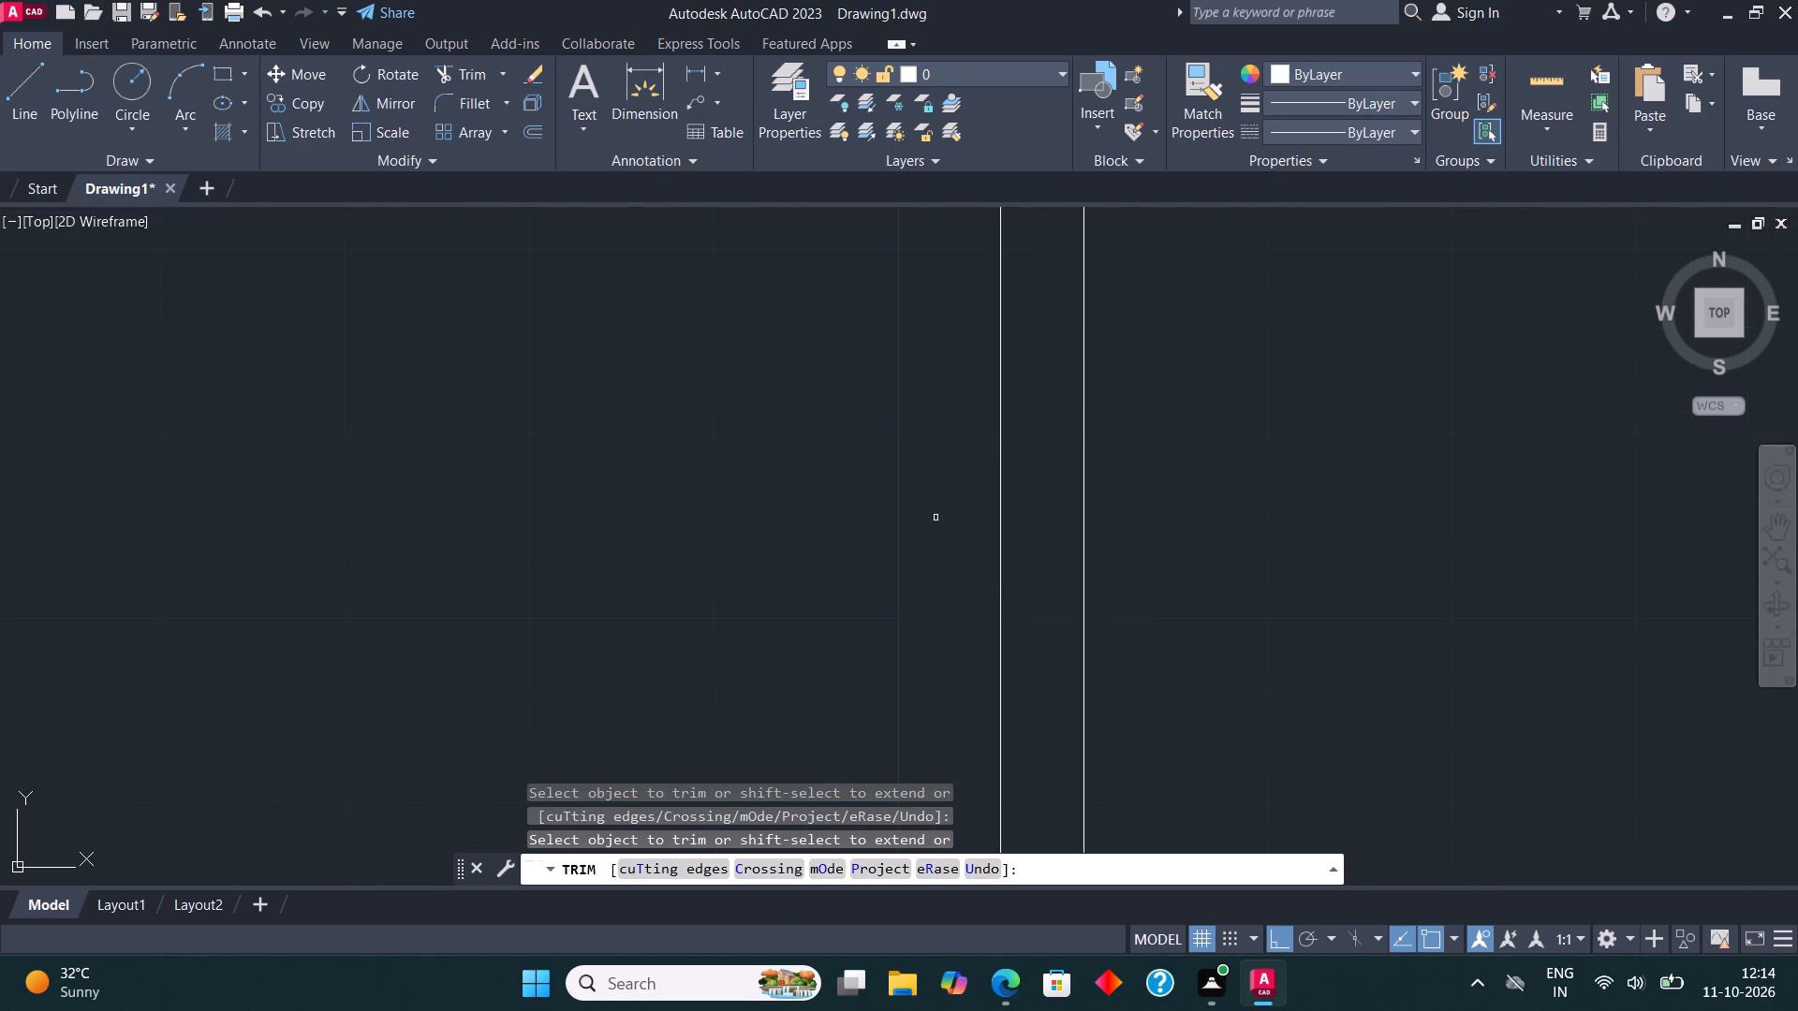
pyautogui.scroll(-2, 919, 519)
pyautogui.scroll(-3, 841, 515)
pyautogui.press('Escape')
# Draw a vertical jamb line across the upper-right room's lower partition, a short way right of the central wall.
pyautogui.moveTo(831, 540); pyautogui.dragTo(836, 397, button='middle')
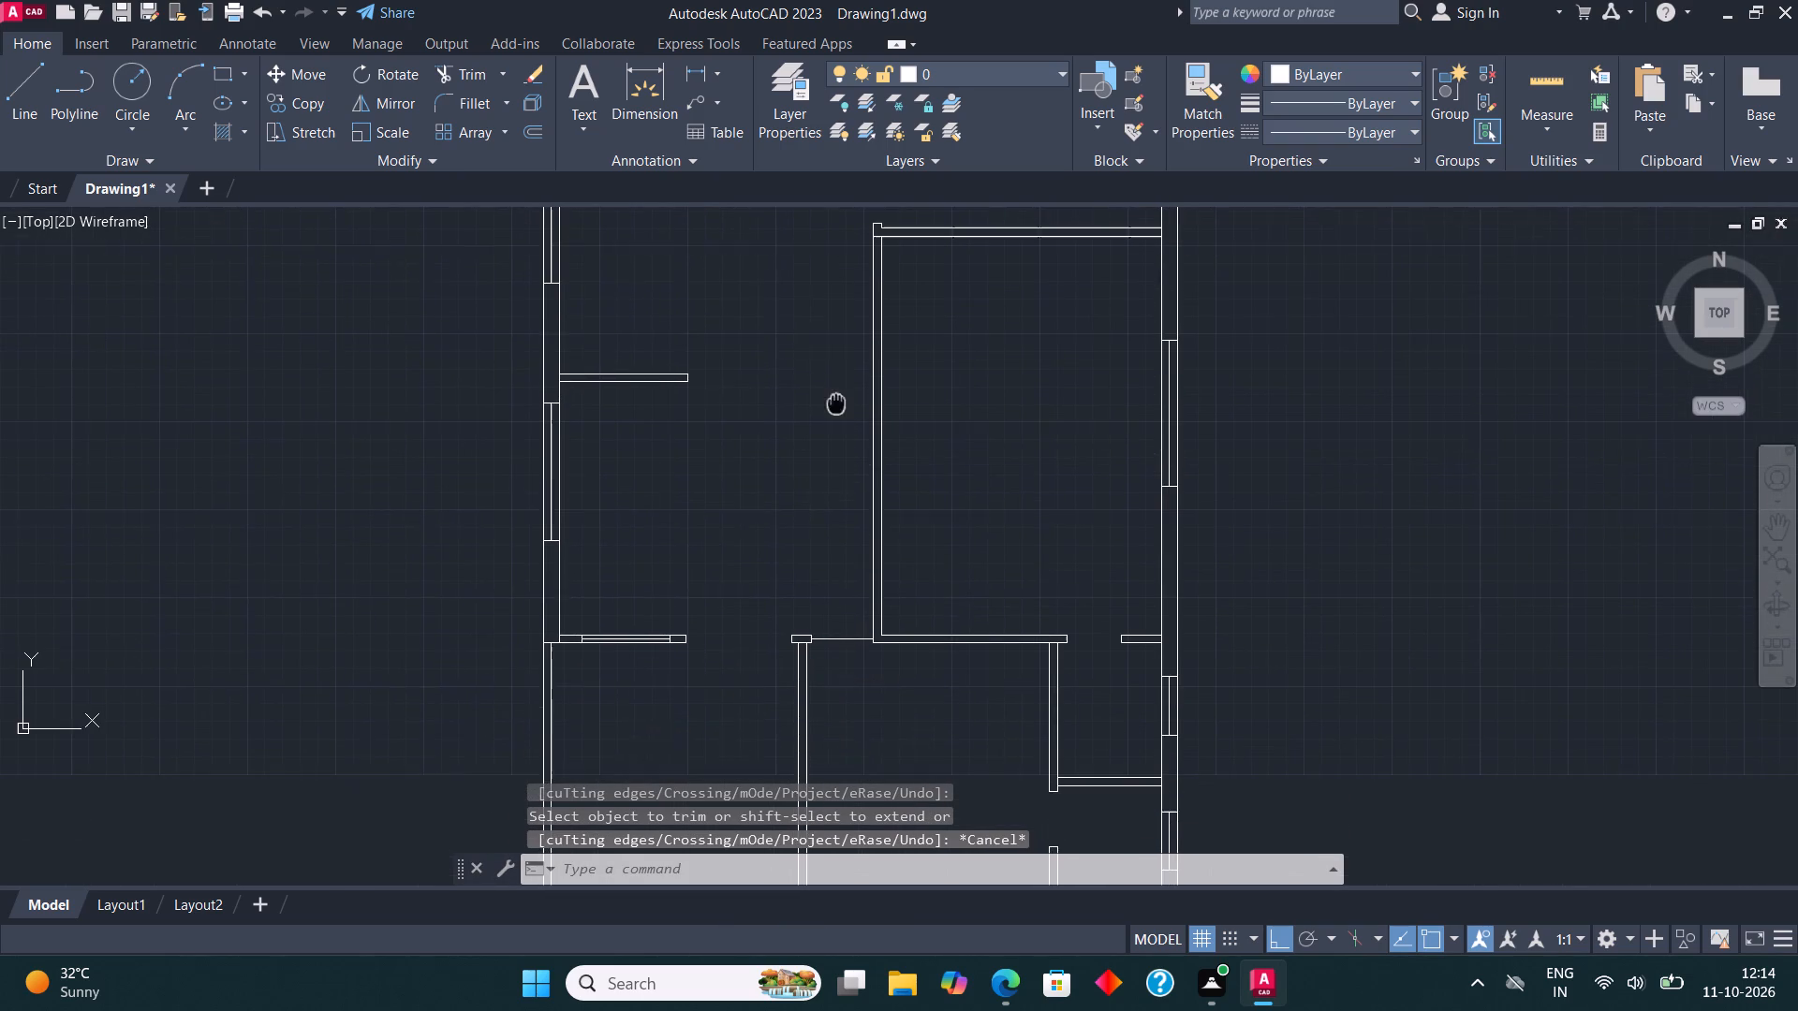
pyautogui.moveTo(836, 397); pyautogui.dragTo(836, 393, button='middle')
pyautogui.moveTo(836, 400); pyautogui.dragTo(838, 590, button='middle')
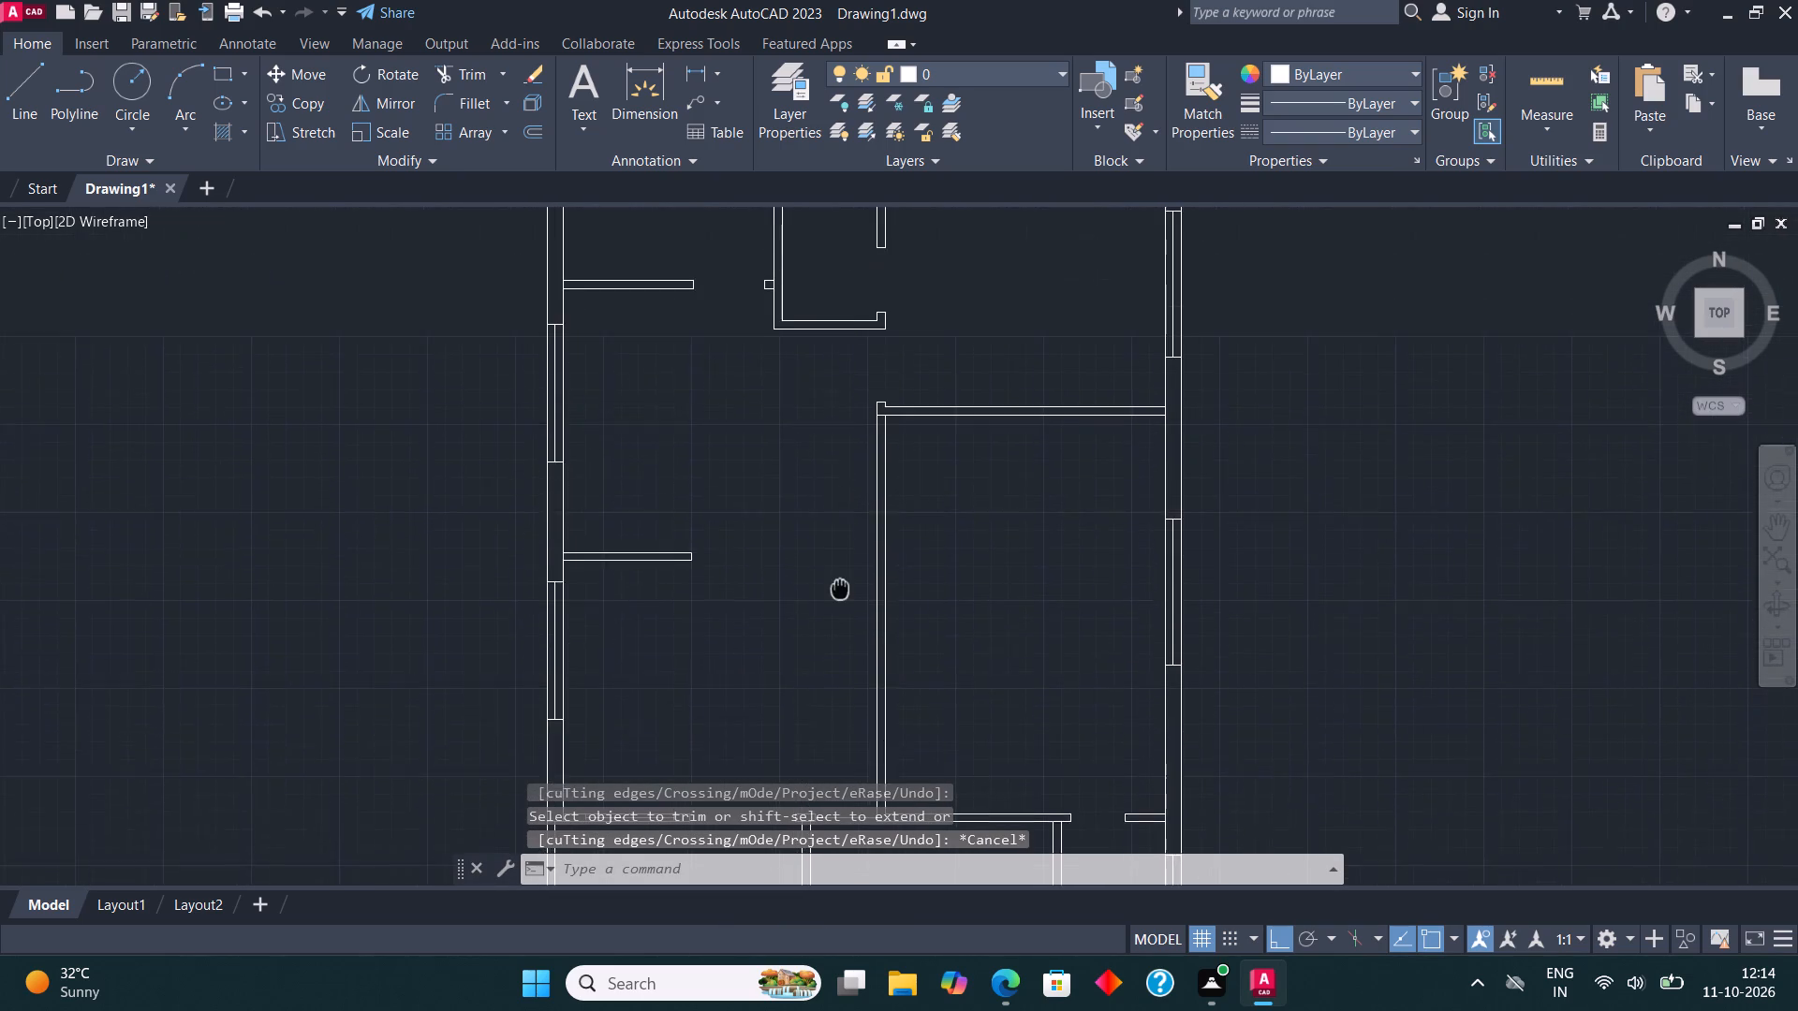
pyautogui.moveTo(838, 590); pyautogui.dragTo(826, 690, button='middle')
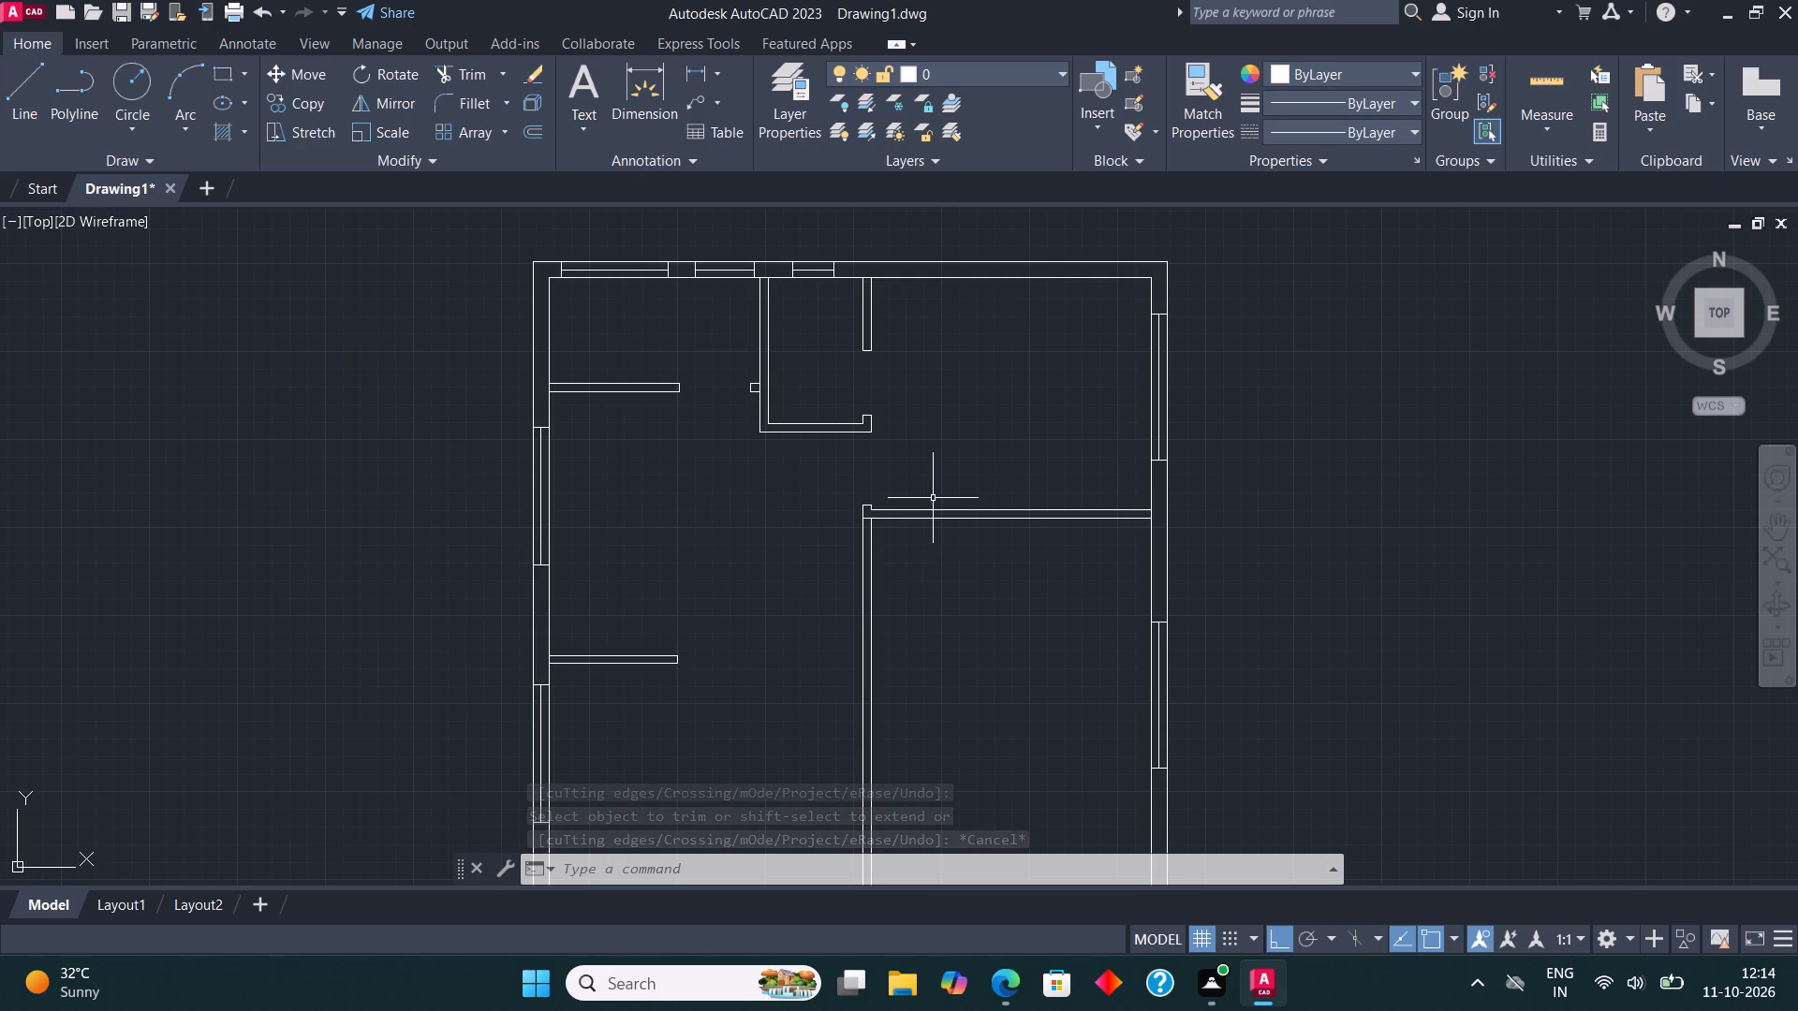
pyautogui.scroll(2, 933, 497)
pyautogui.moveTo(917, 497); pyautogui.dragTo(863, 497, button='middle')
pyautogui.scroll(1, 863, 497)
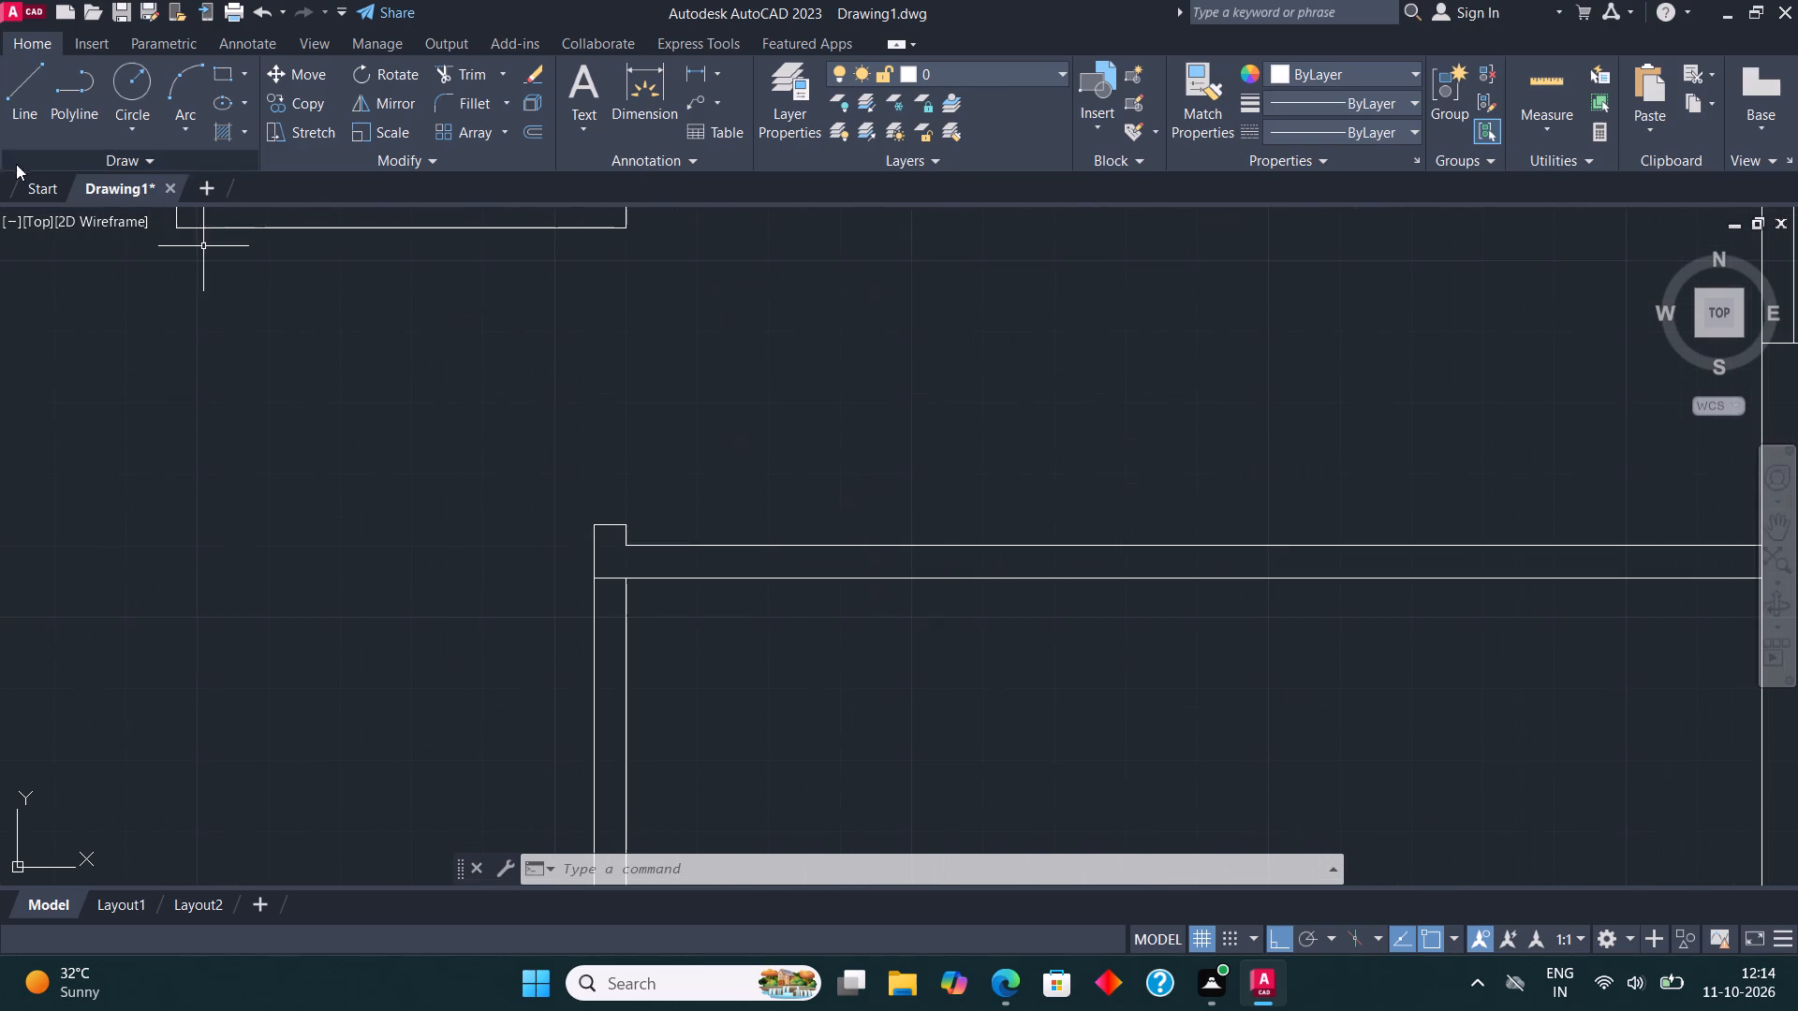
pyautogui.click(17, 85)
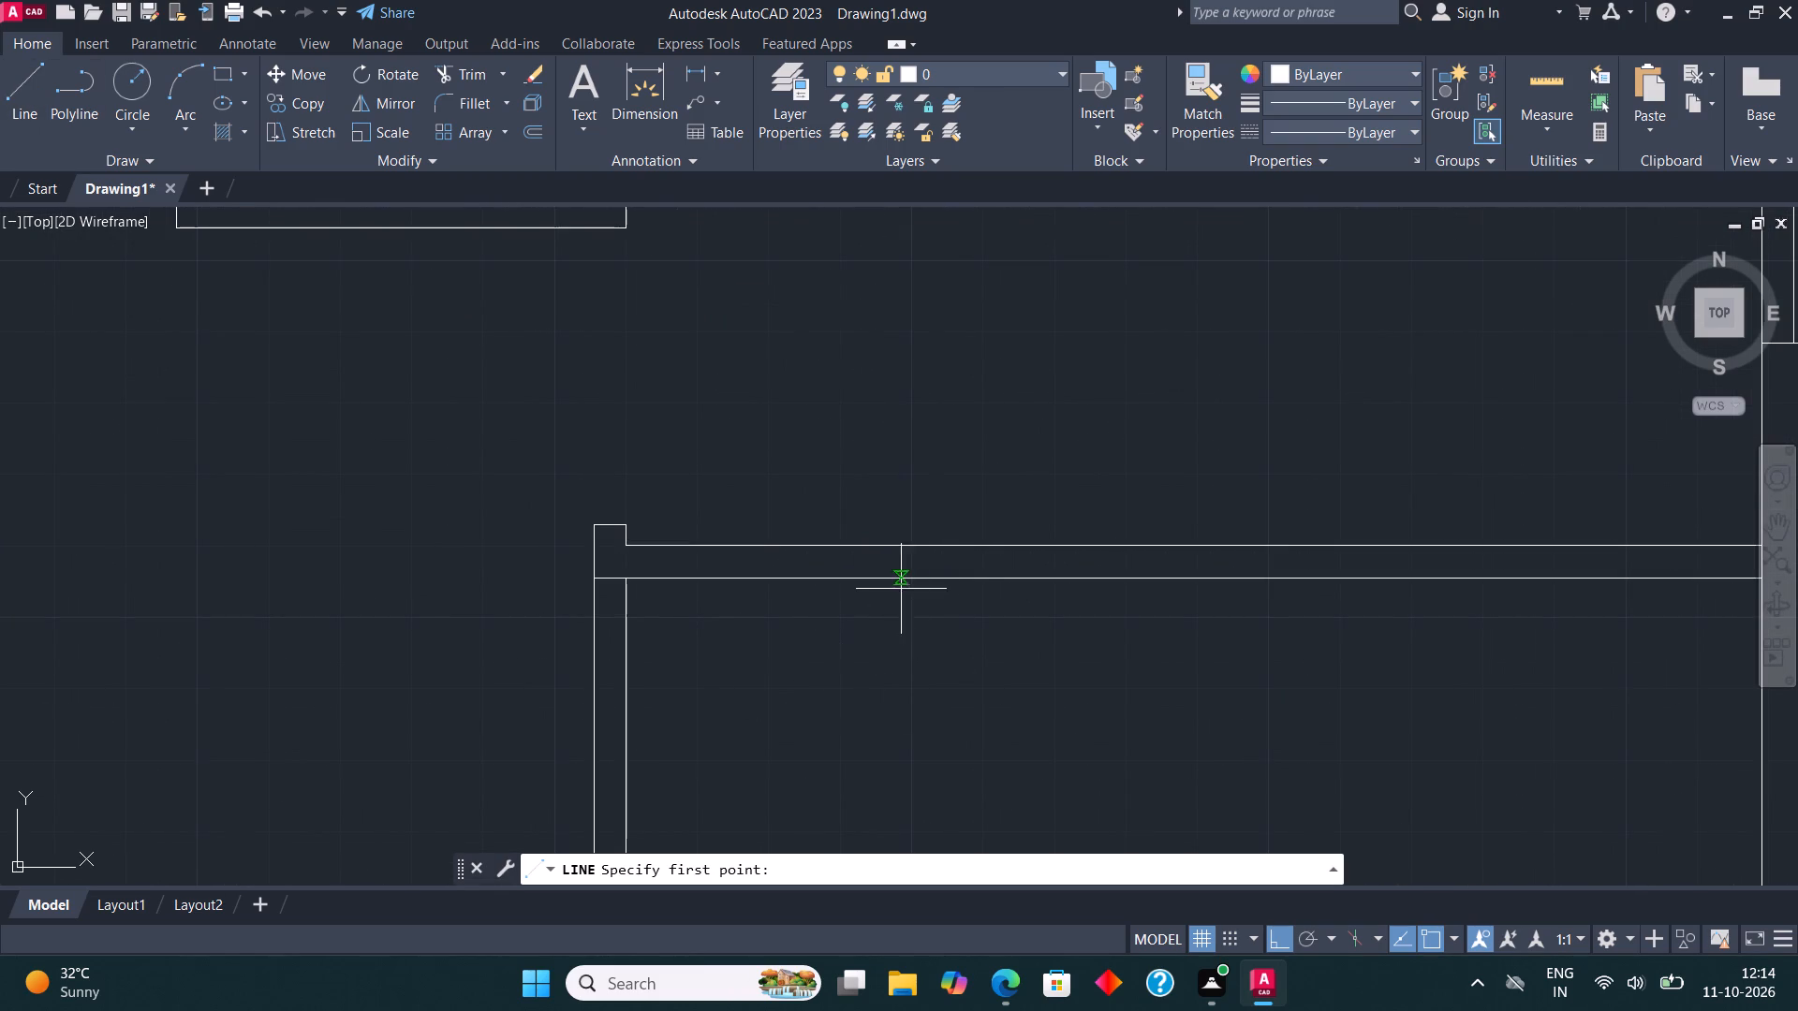
pyautogui.click(1054, 548)
pyautogui.click(1053, 572)
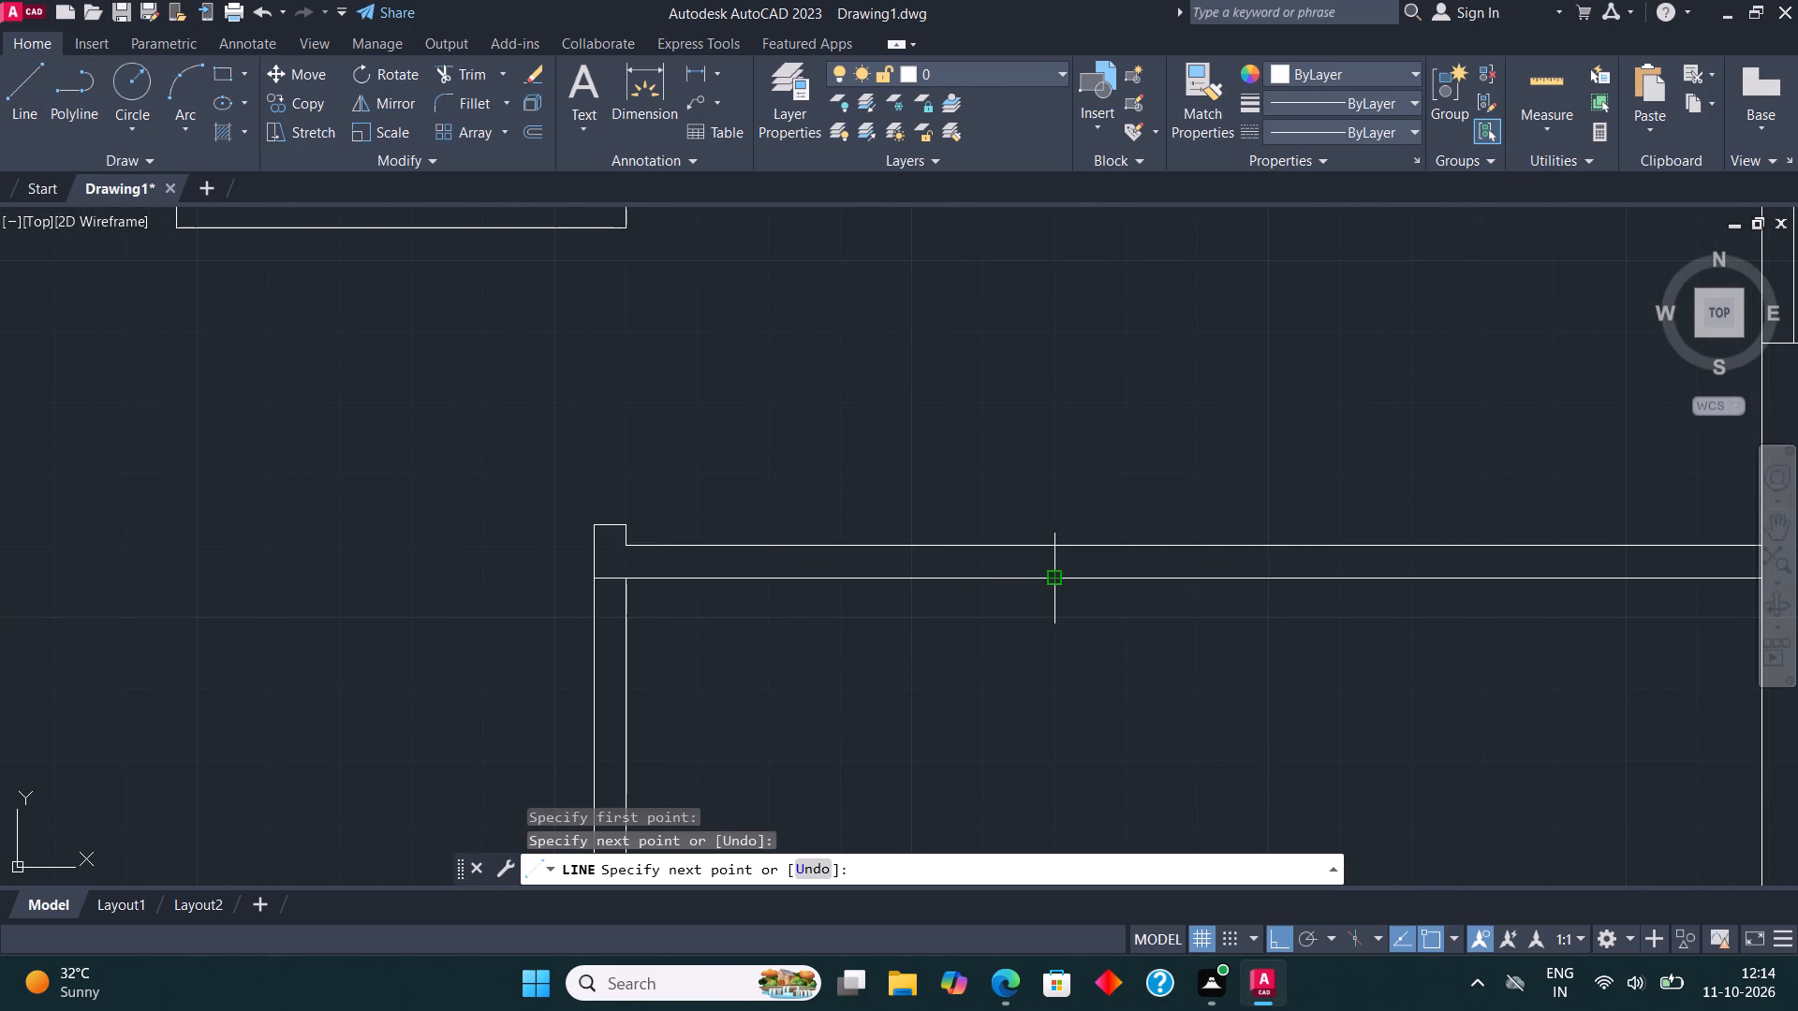
pyautogui.press('Escape')
# Trim both lines of that partition between the central wall and the new jamb to form an opening.
pyautogui.click(463, 65)
pyautogui.click(740, 477)
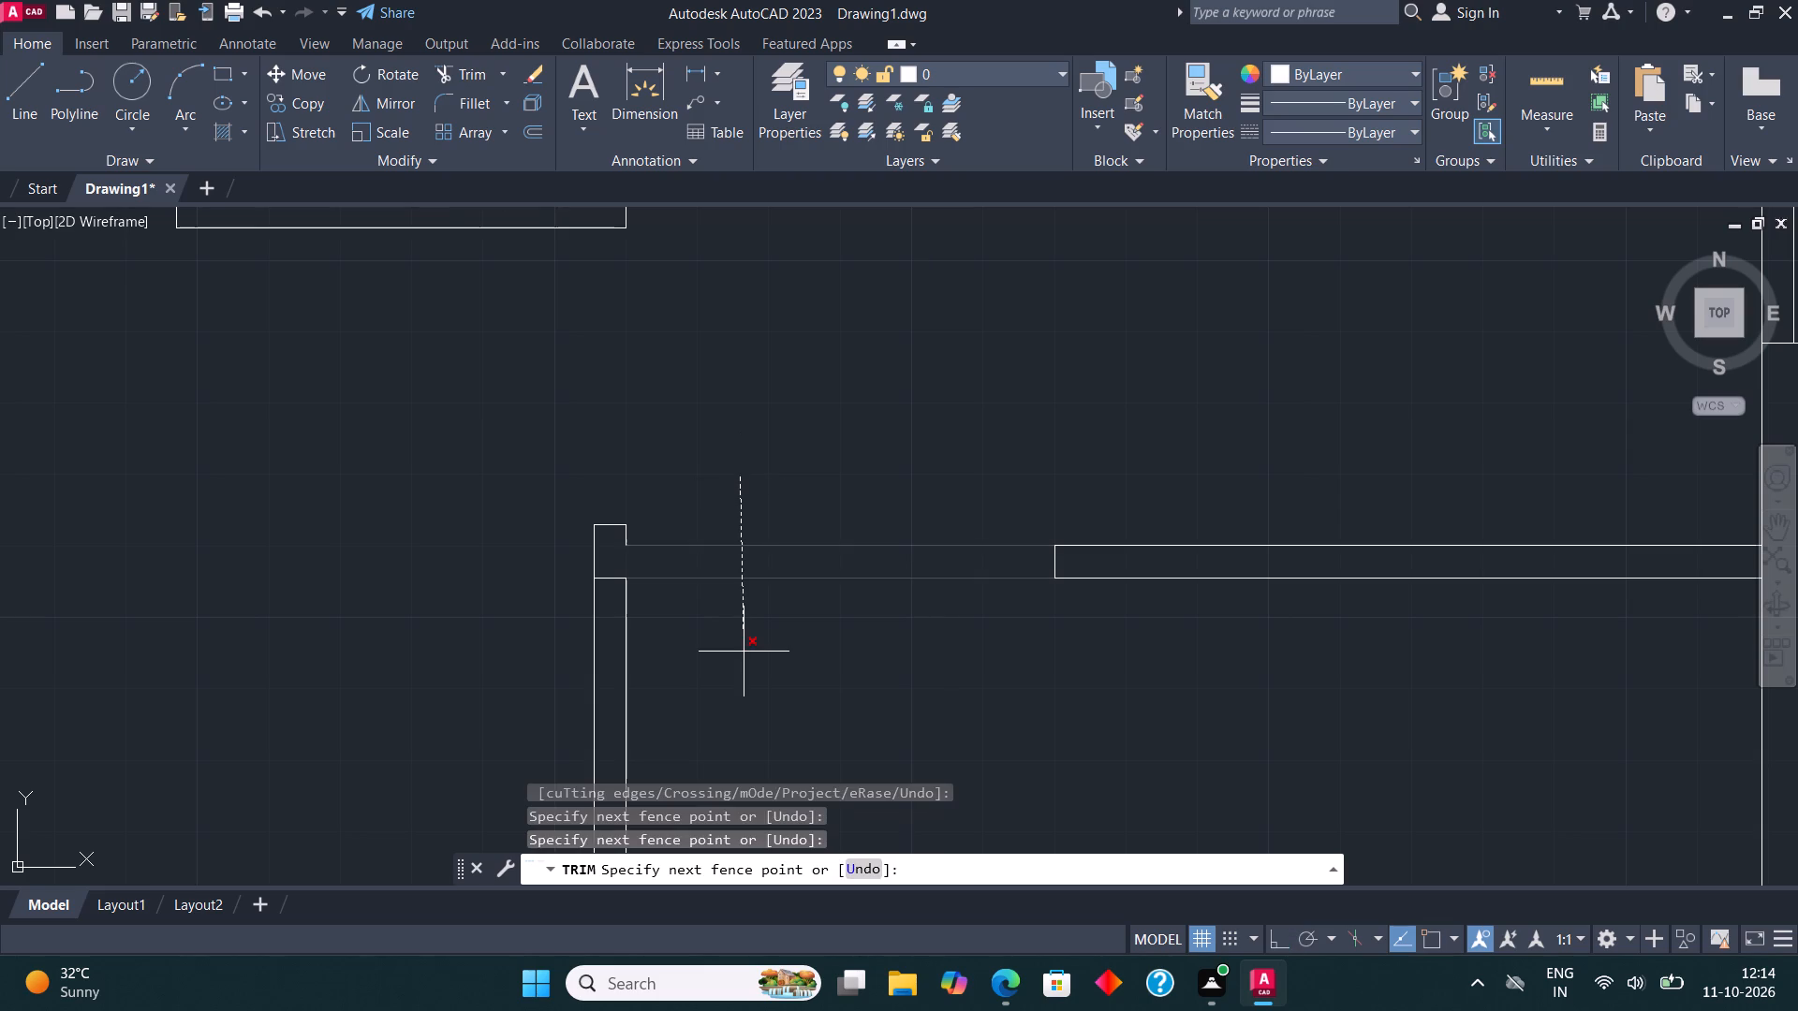
pyautogui.click(744, 652)
pyautogui.press('Escape')
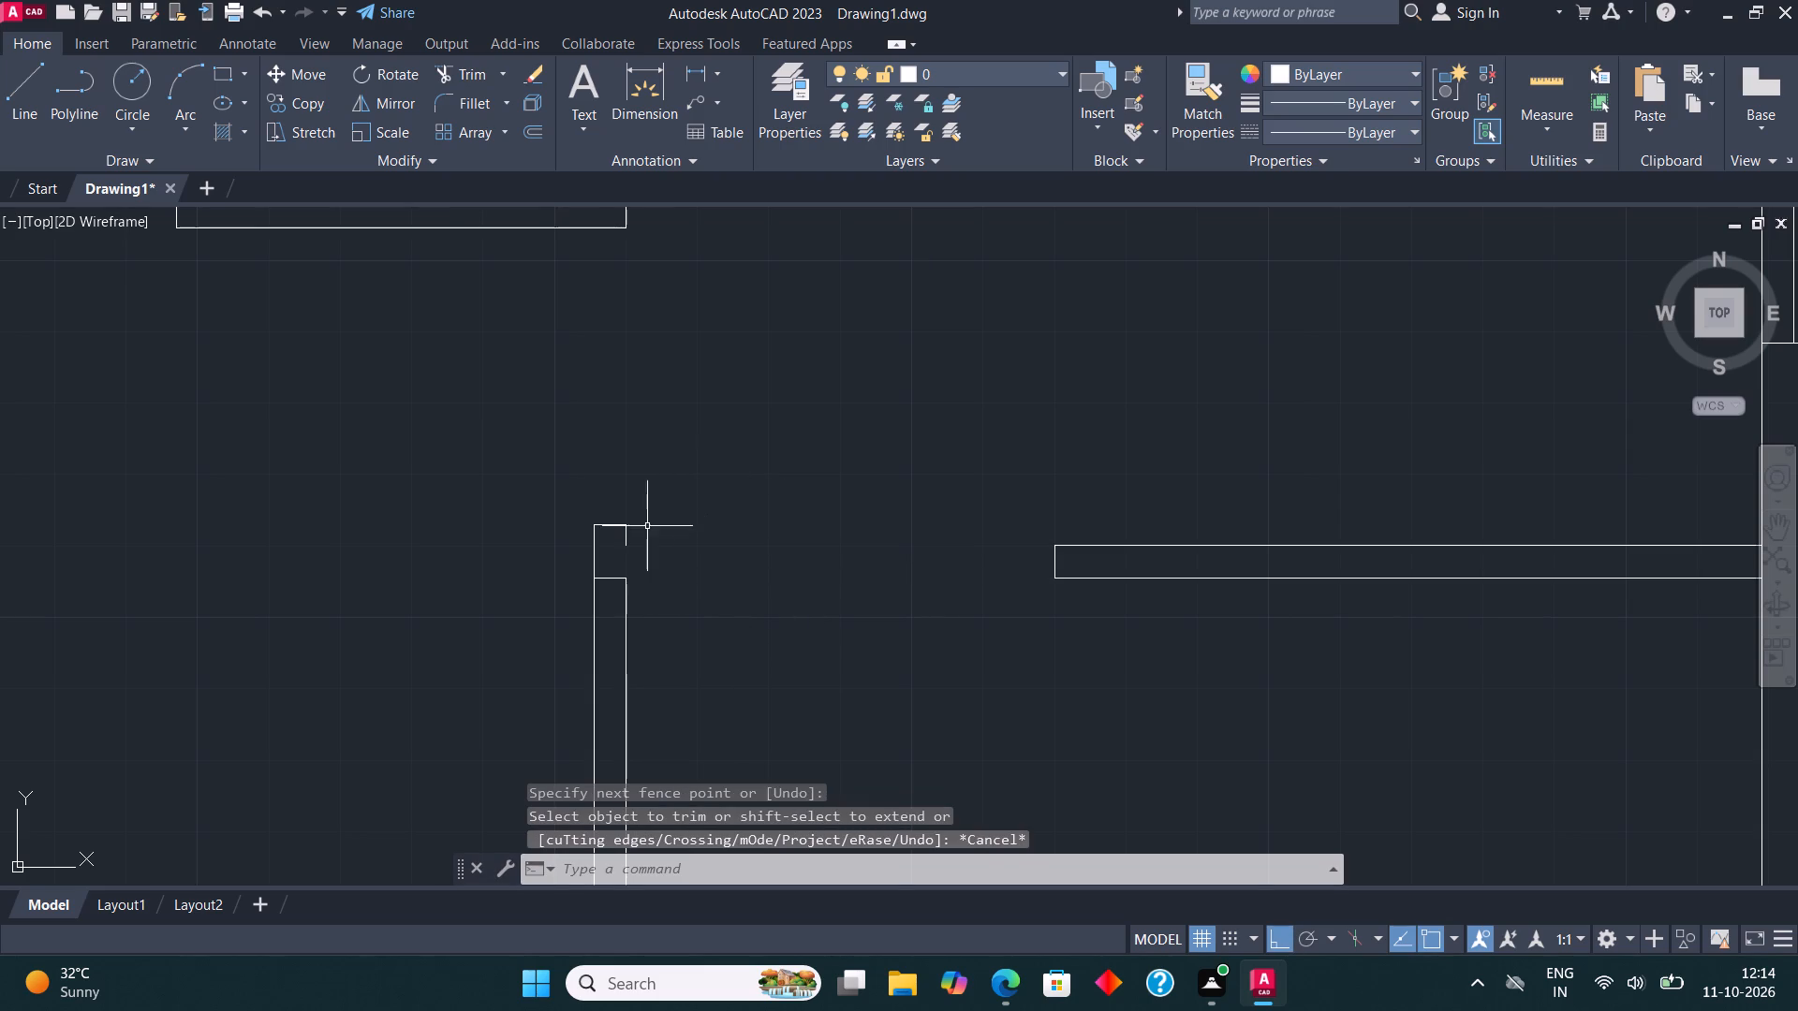
# Draw a short three-sided wall stub projecting right from the central wall's upper end, and trim the line crossing the wall beside it.
pyautogui.click(45, 88)
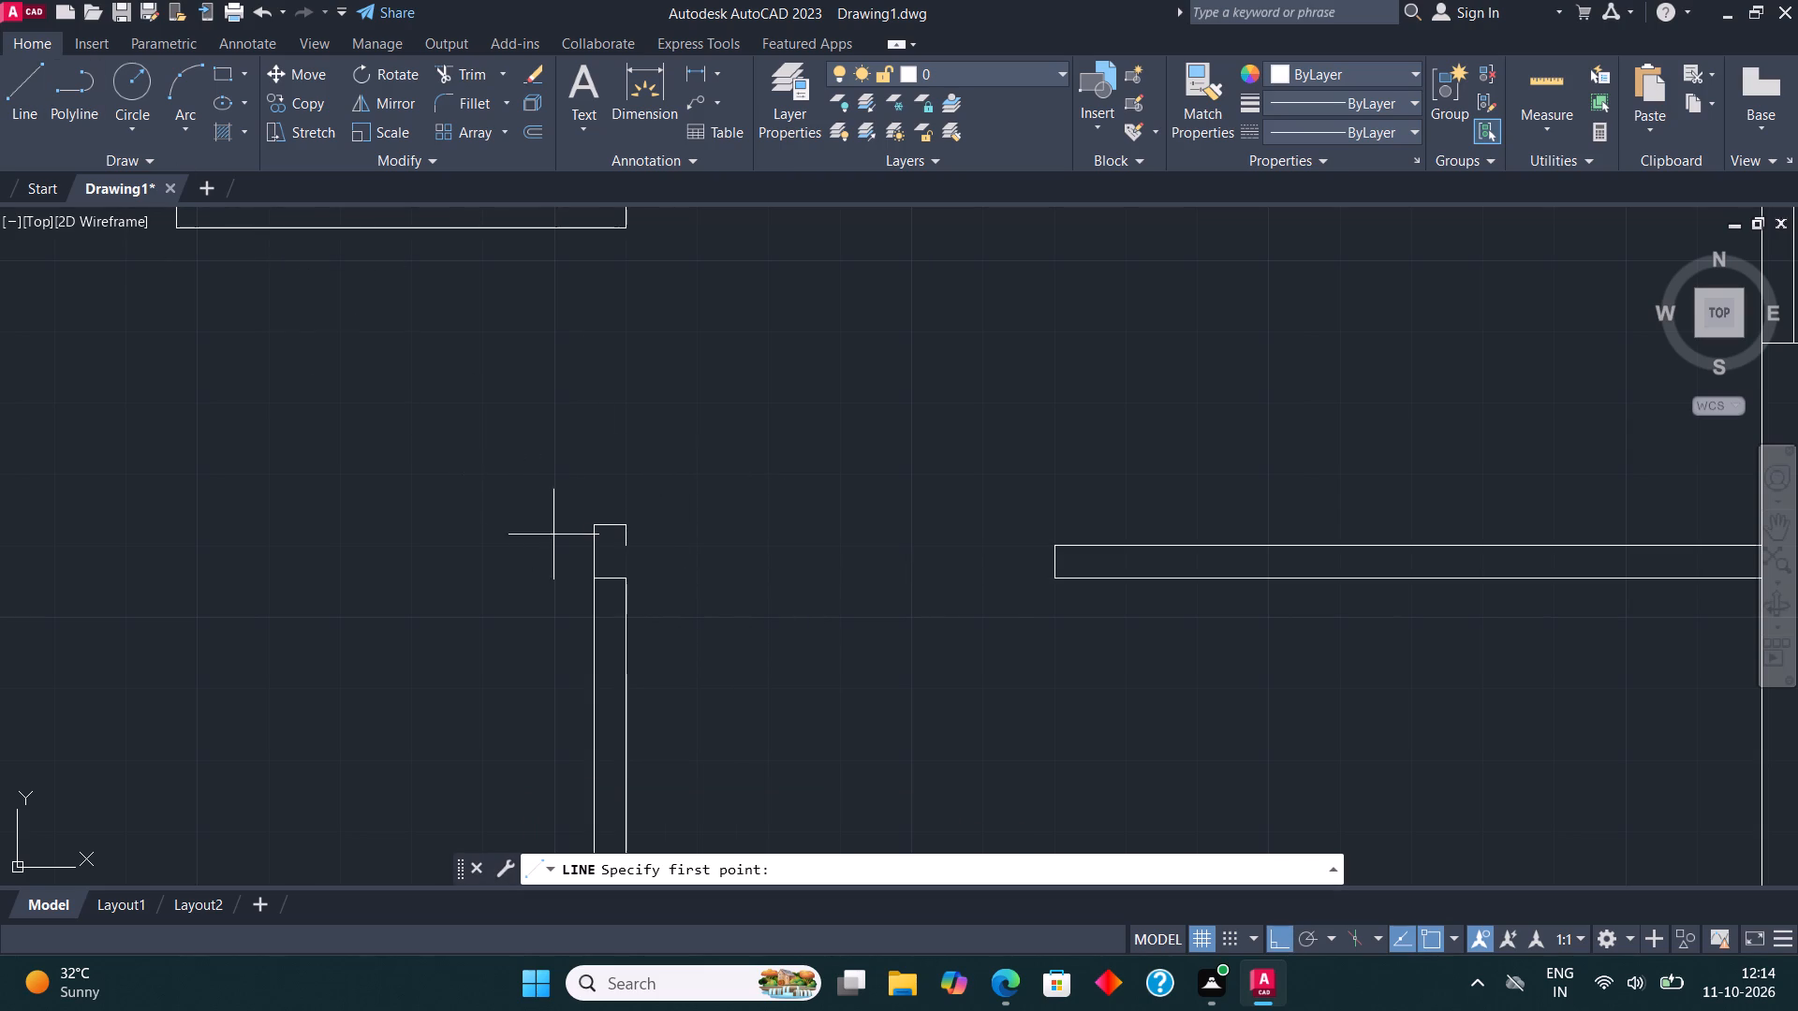
pyautogui.click(626, 554)
pyautogui.click(685, 554)
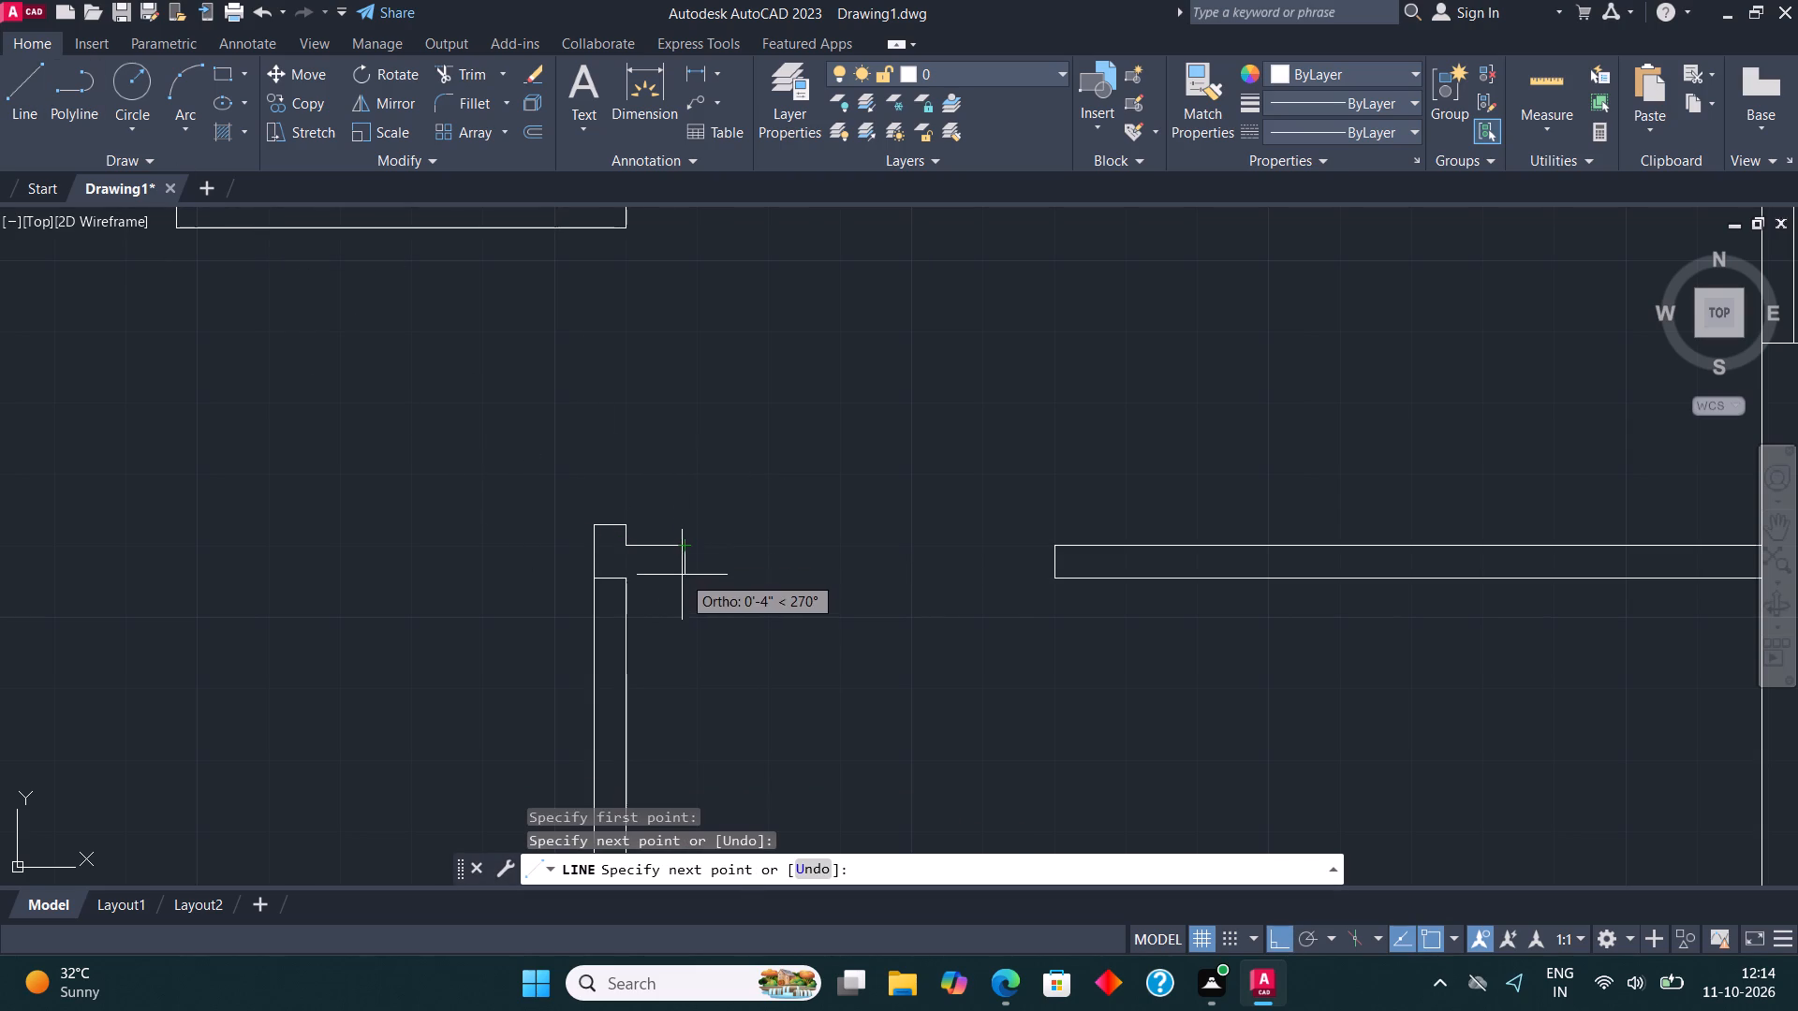
pyautogui.click(669, 574)
pyautogui.click(628, 583)
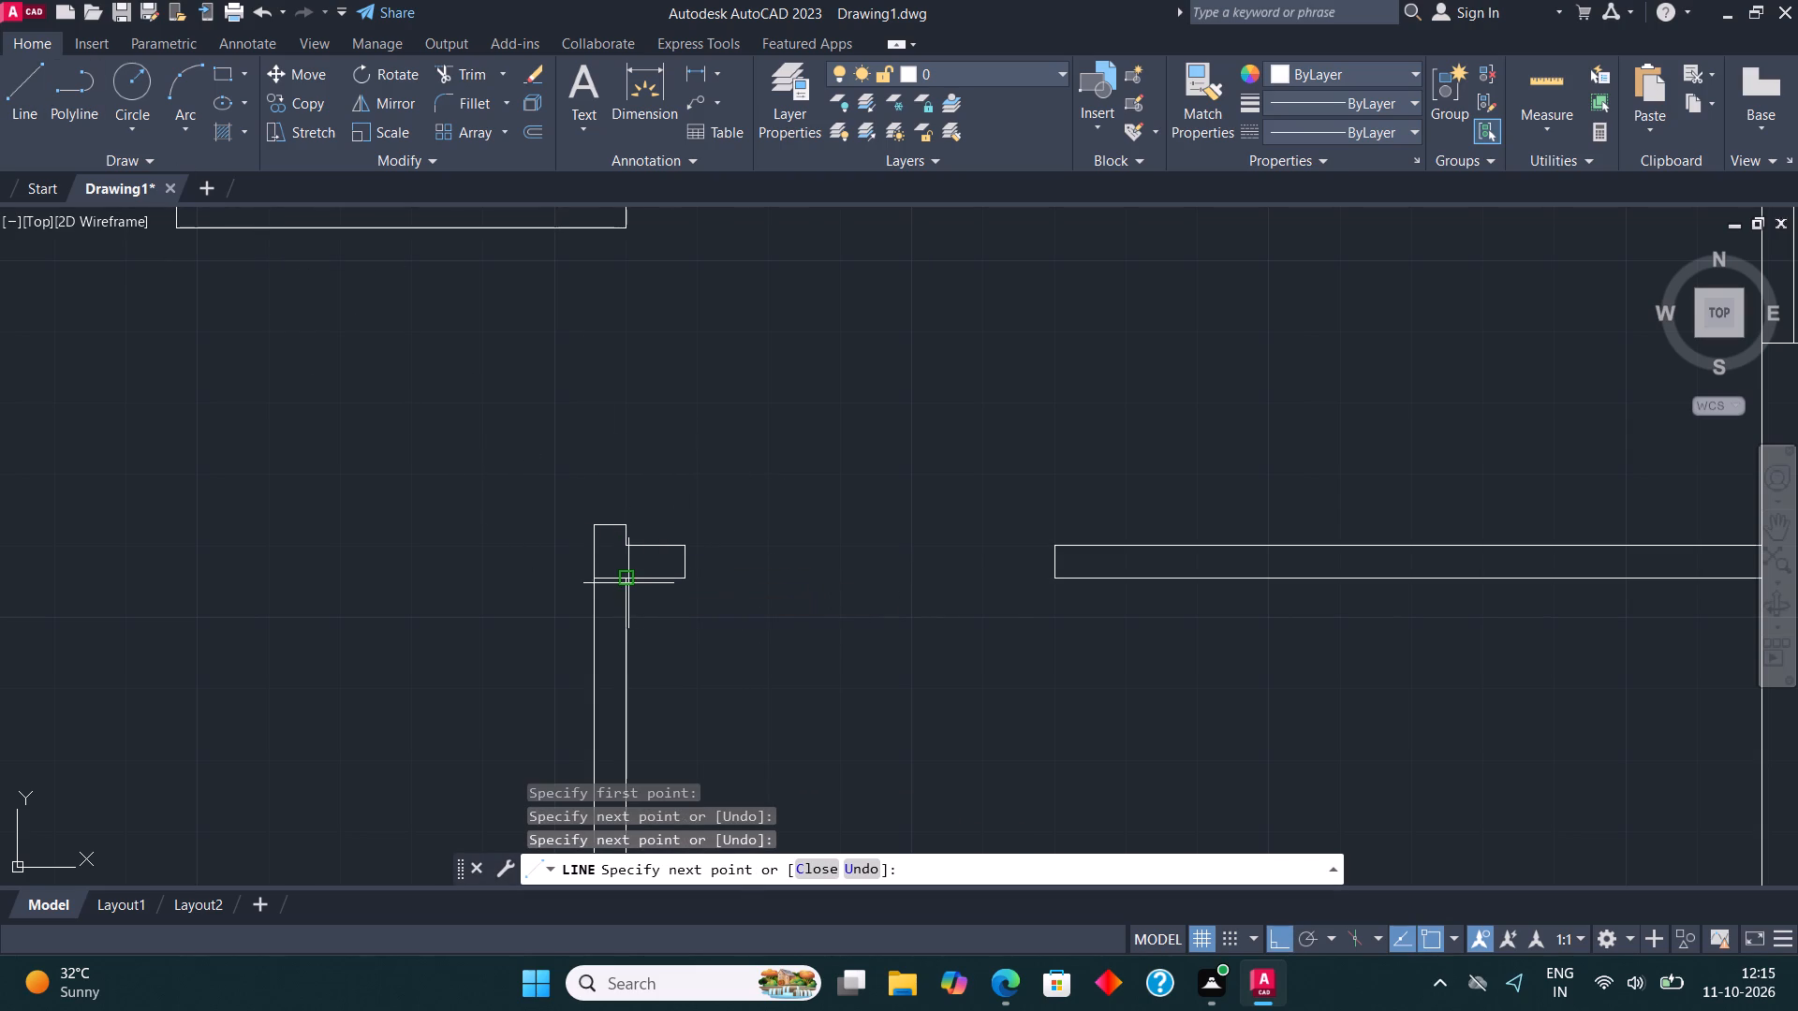
pyautogui.press('Escape')
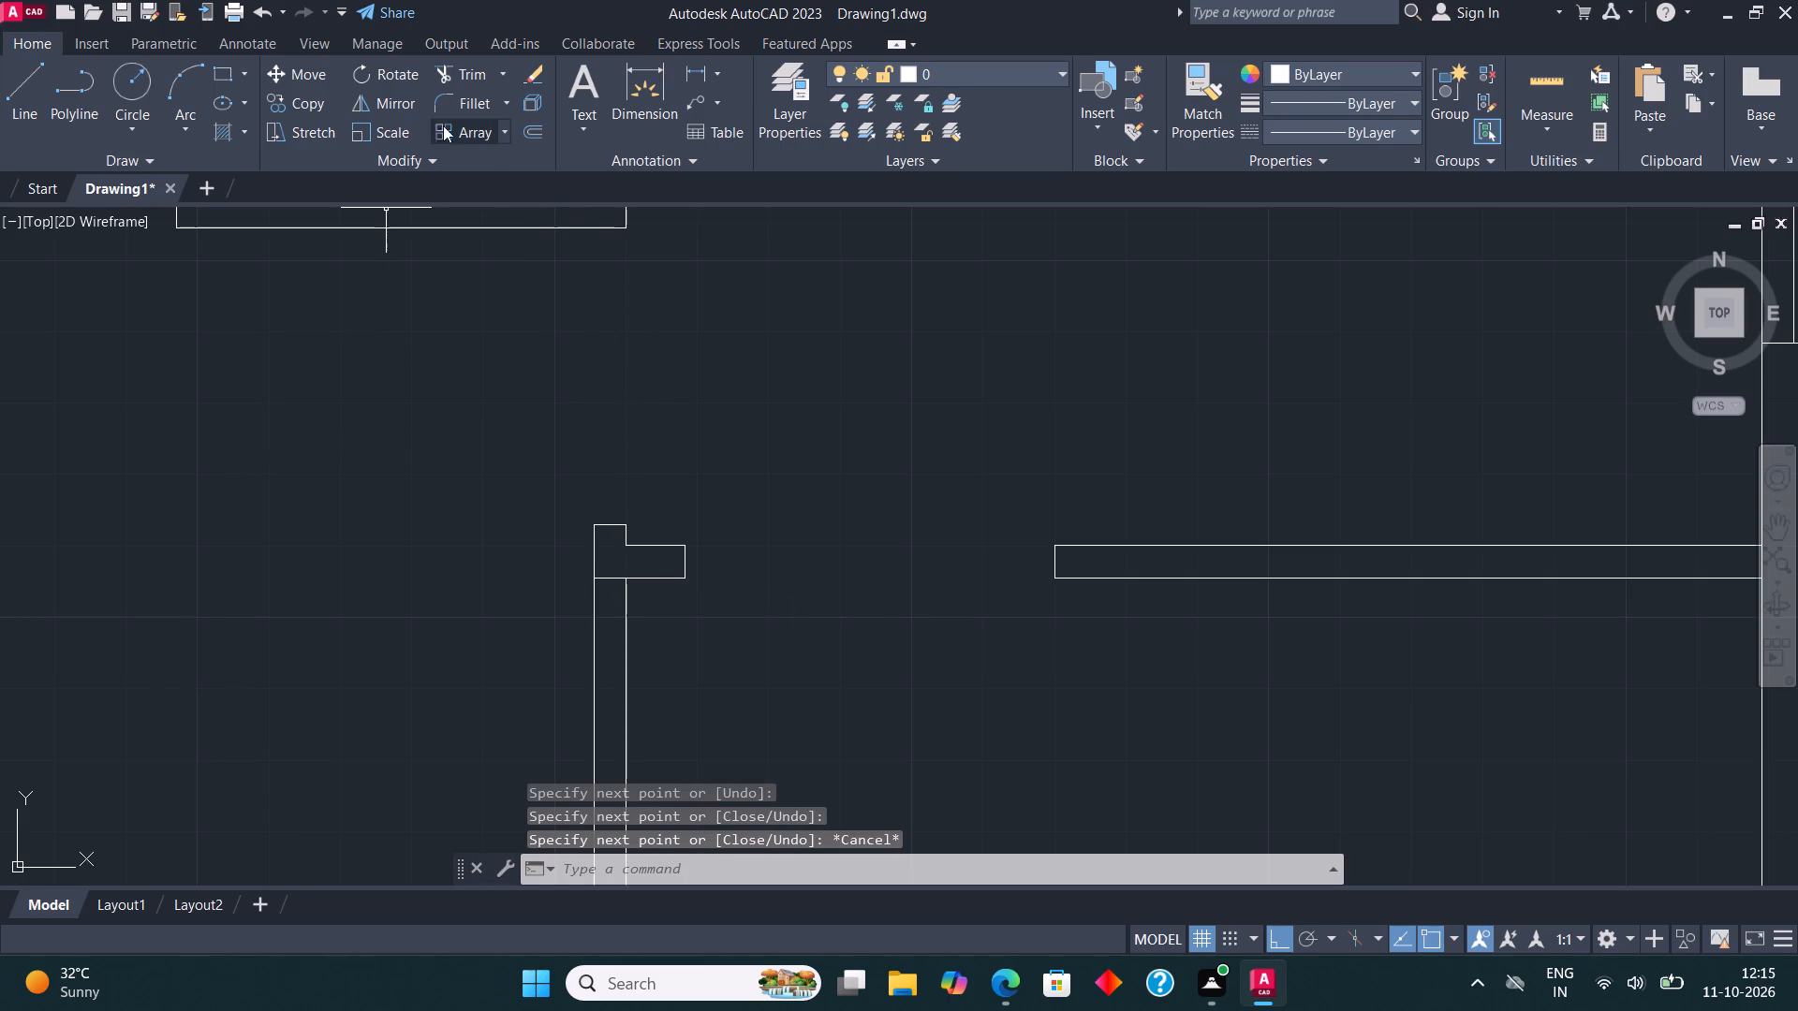
pyautogui.click(475, 72)
pyautogui.click(613, 578)
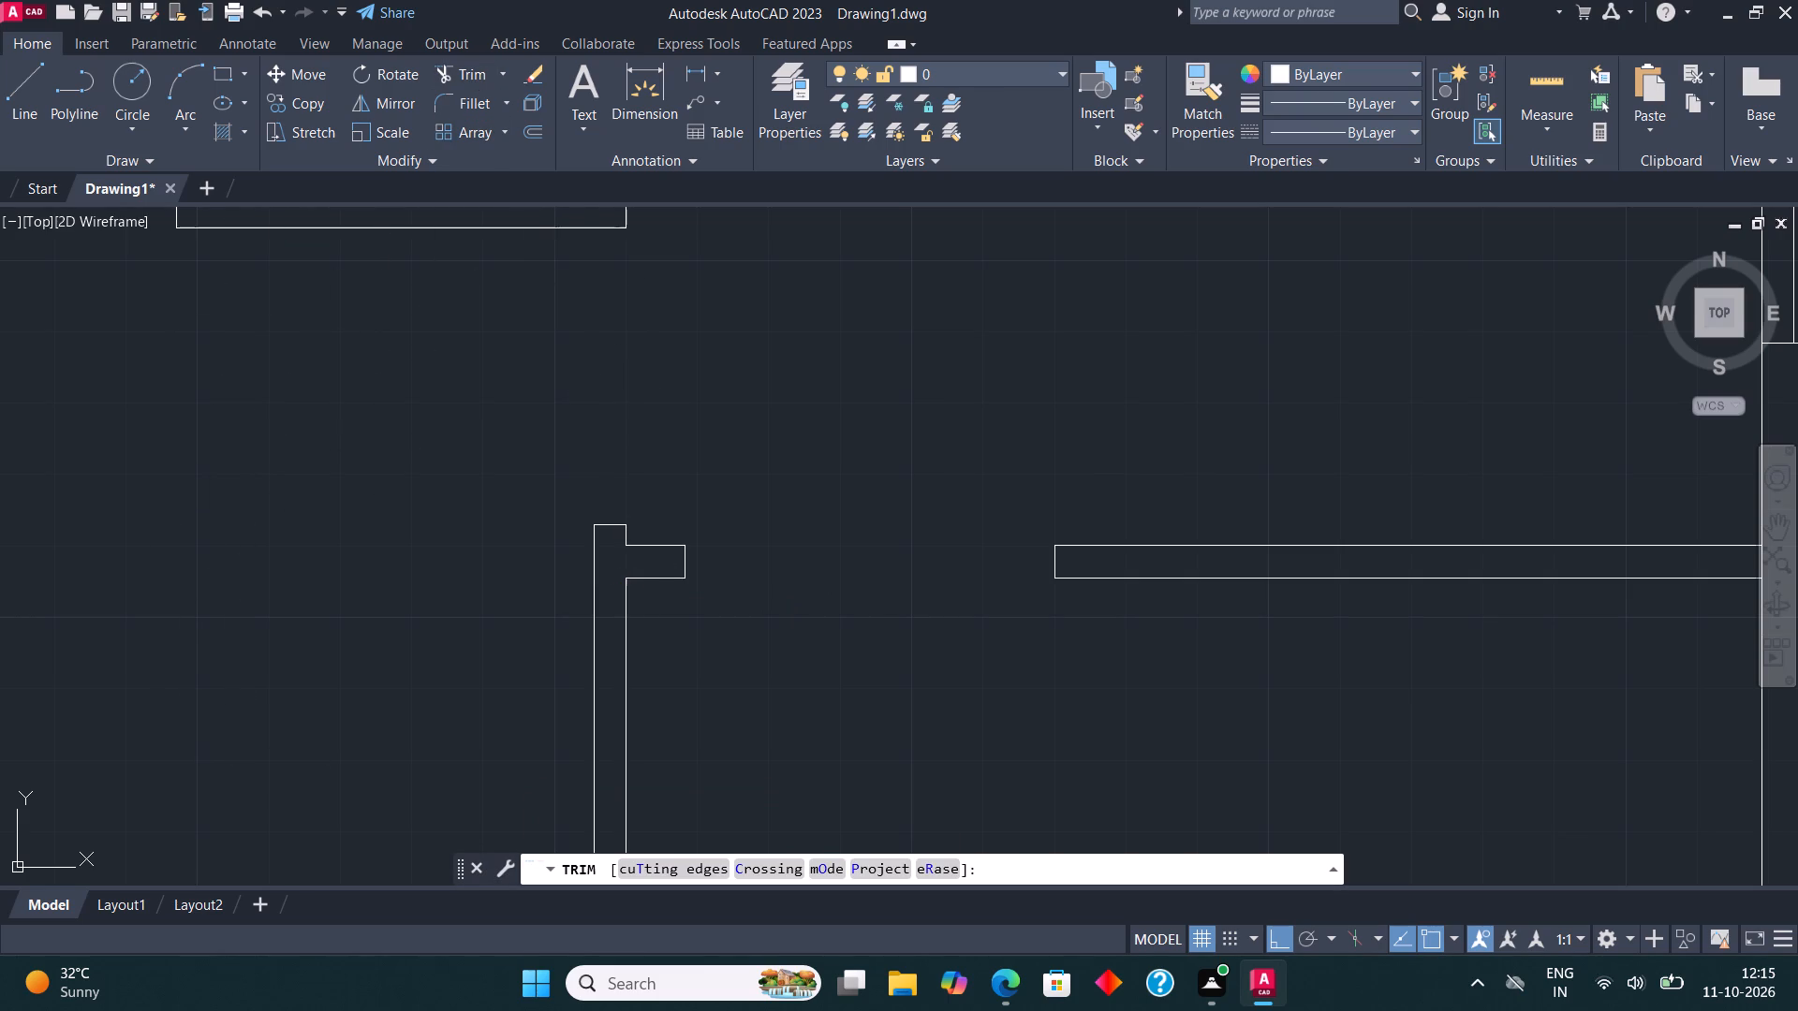
pyautogui.press('Escape')
# Trim away the central wall's end that projects above the stub, including its cap and both side lines.
pyautogui.scroll(-1, 613, 578)
pyautogui.moveTo(745, 564); pyautogui.dragTo(788, 553, button='middle')
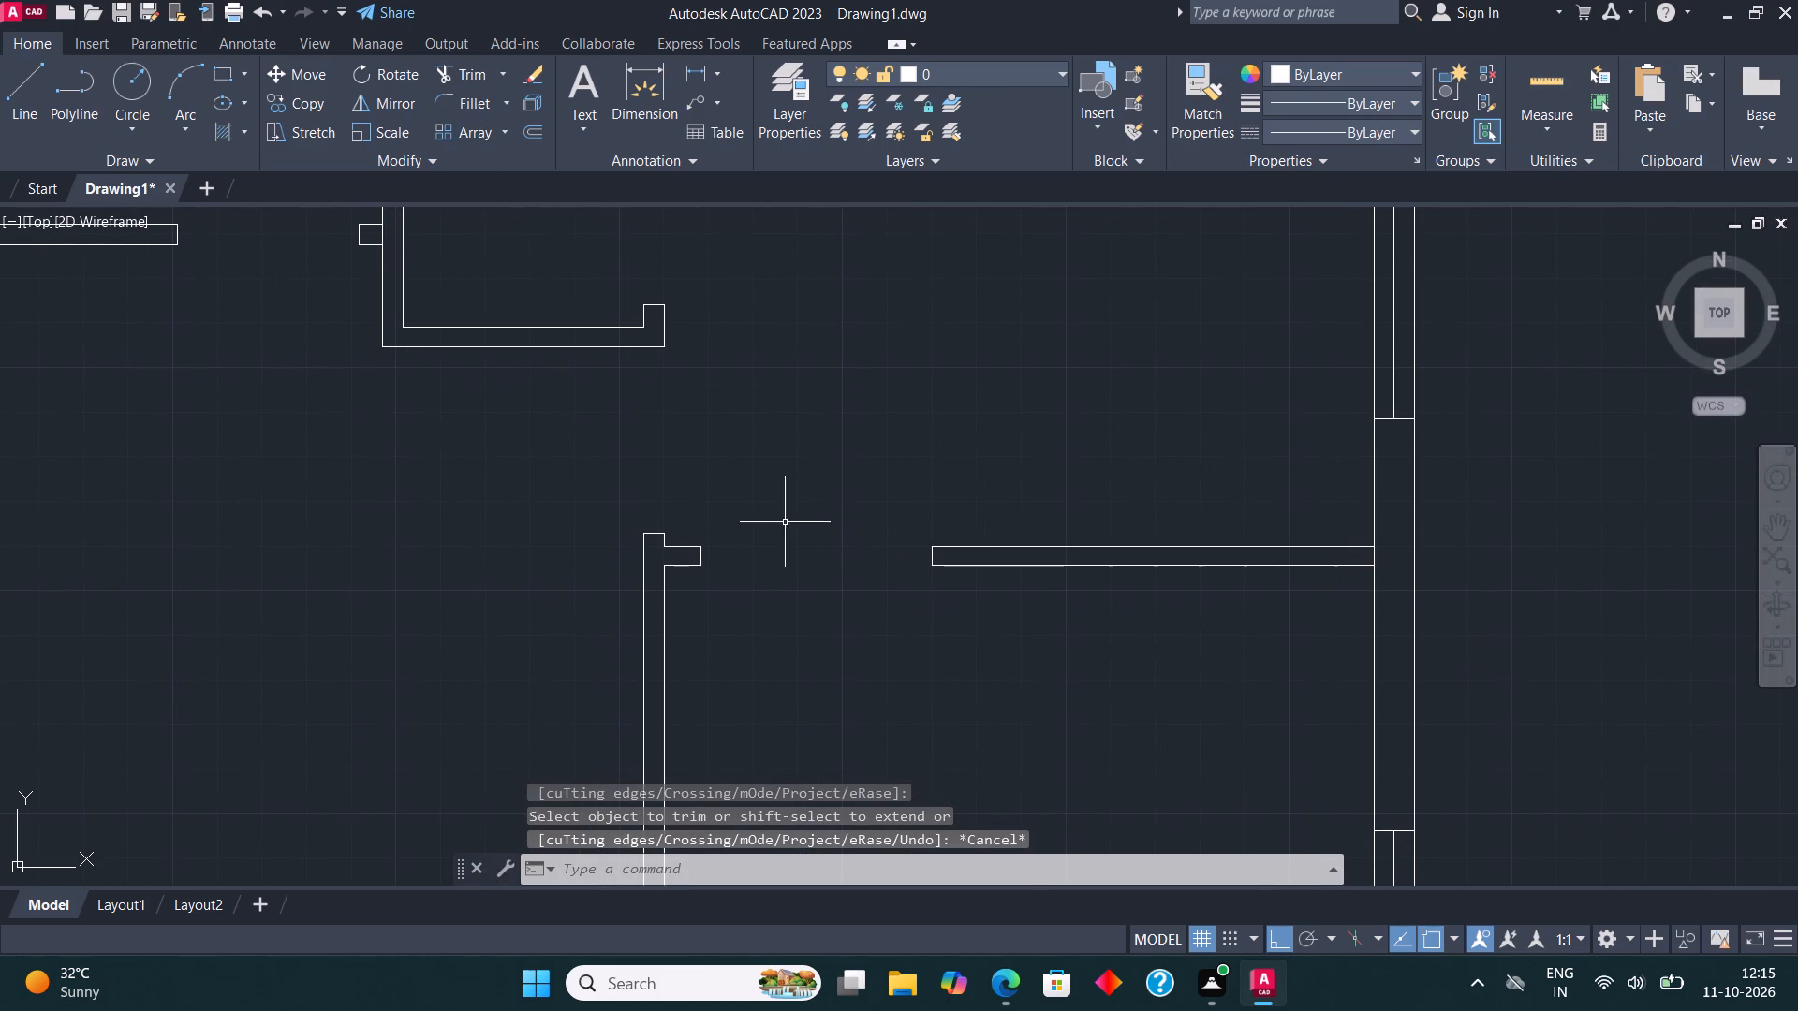
pyautogui.press('Escape')
pyautogui.scroll(3, 651, 548)
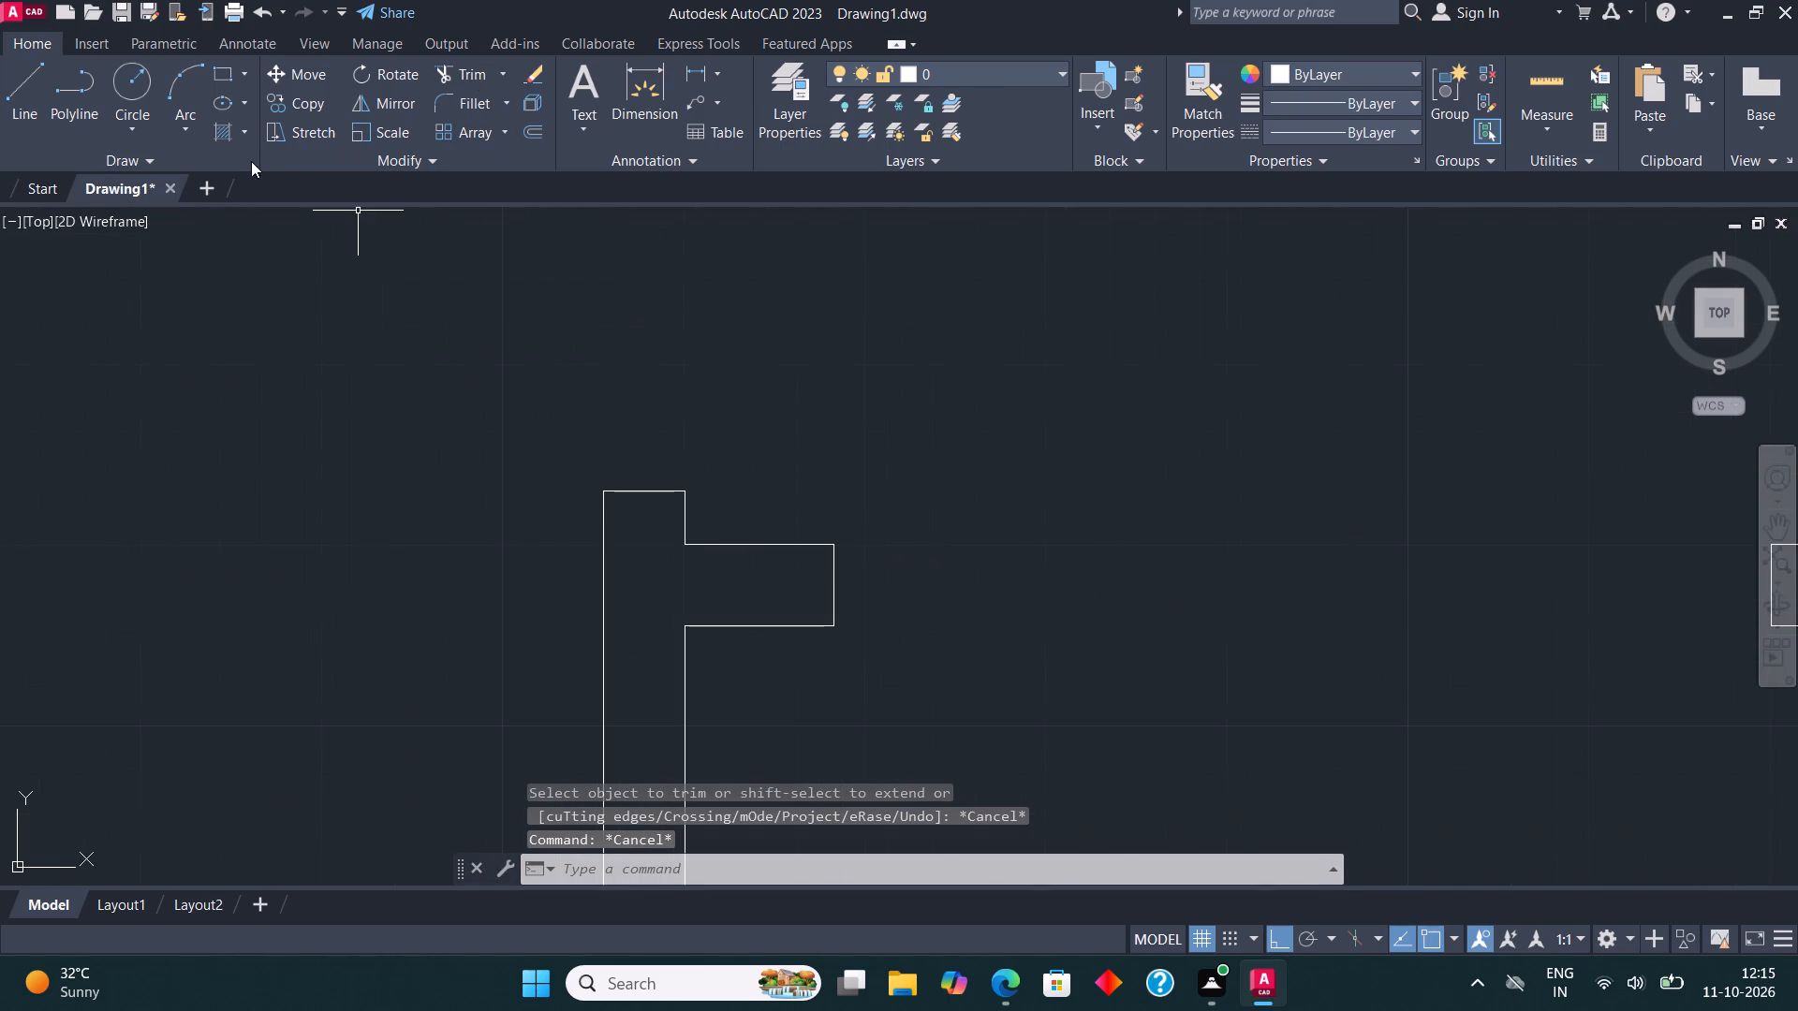
pyautogui.click(474, 66)
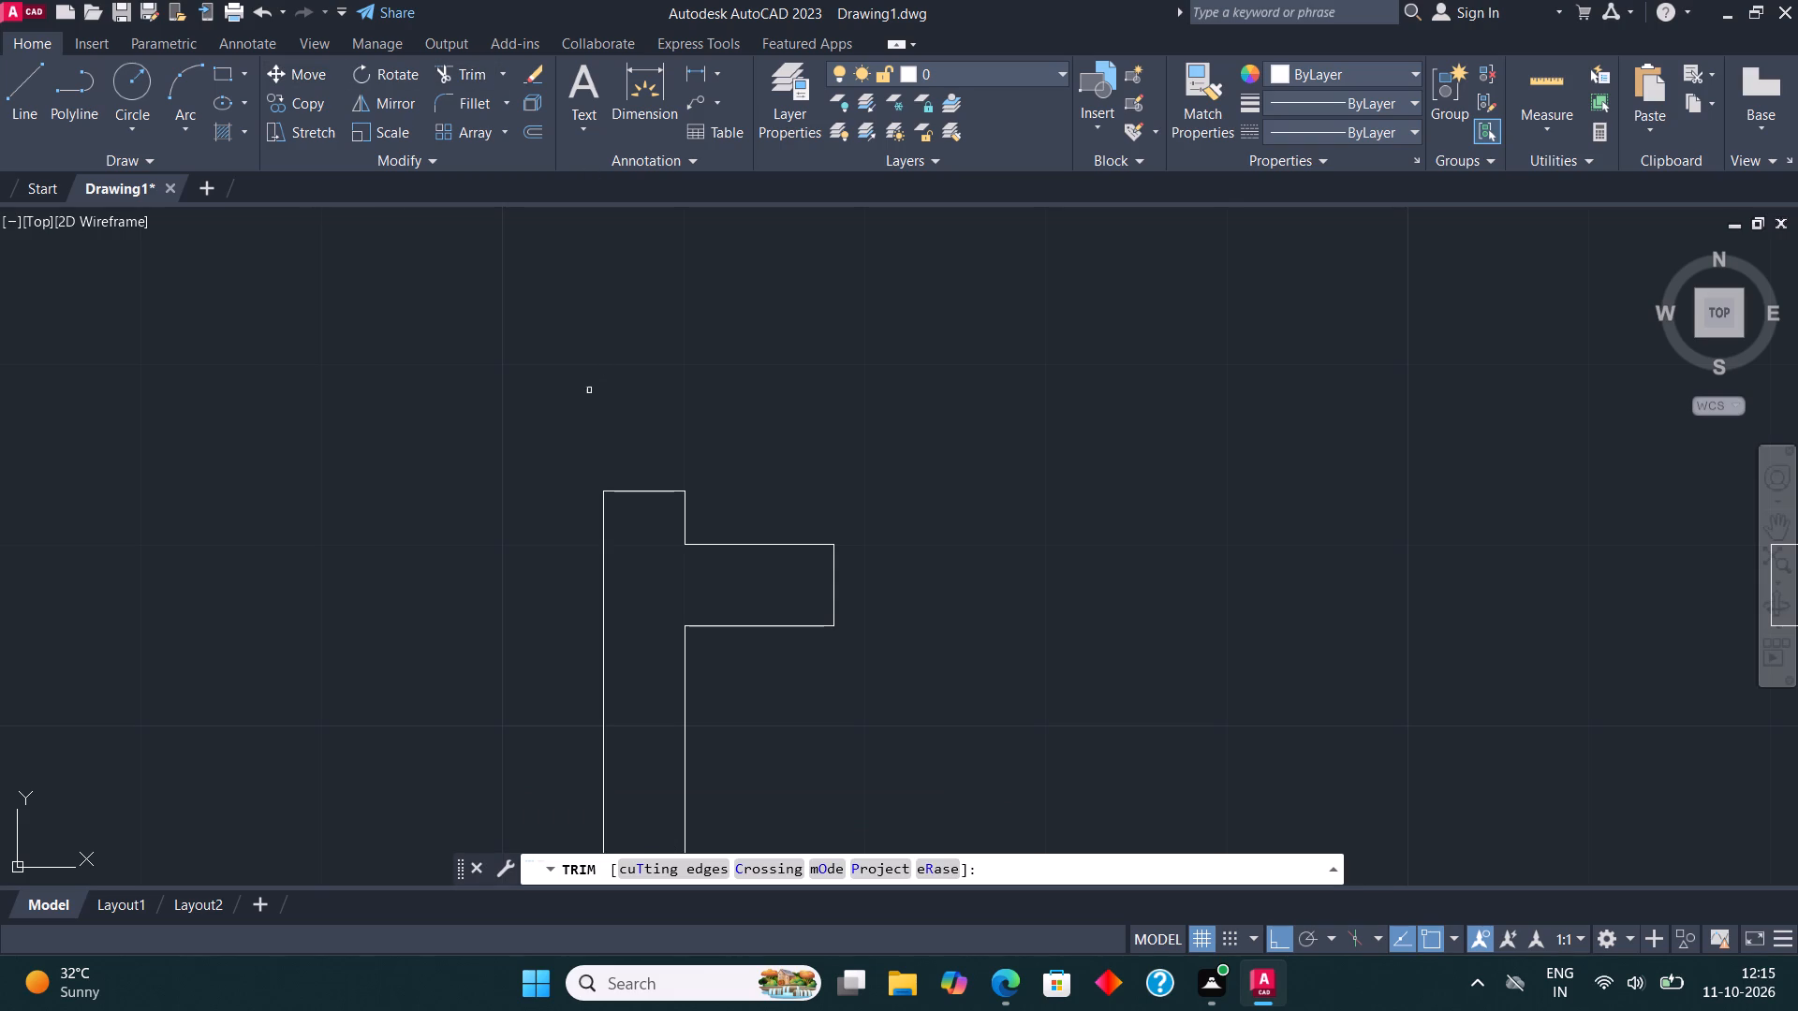
pyautogui.click(548, 475)
pyautogui.click(703, 515)
pyautogui.click(568, 512)
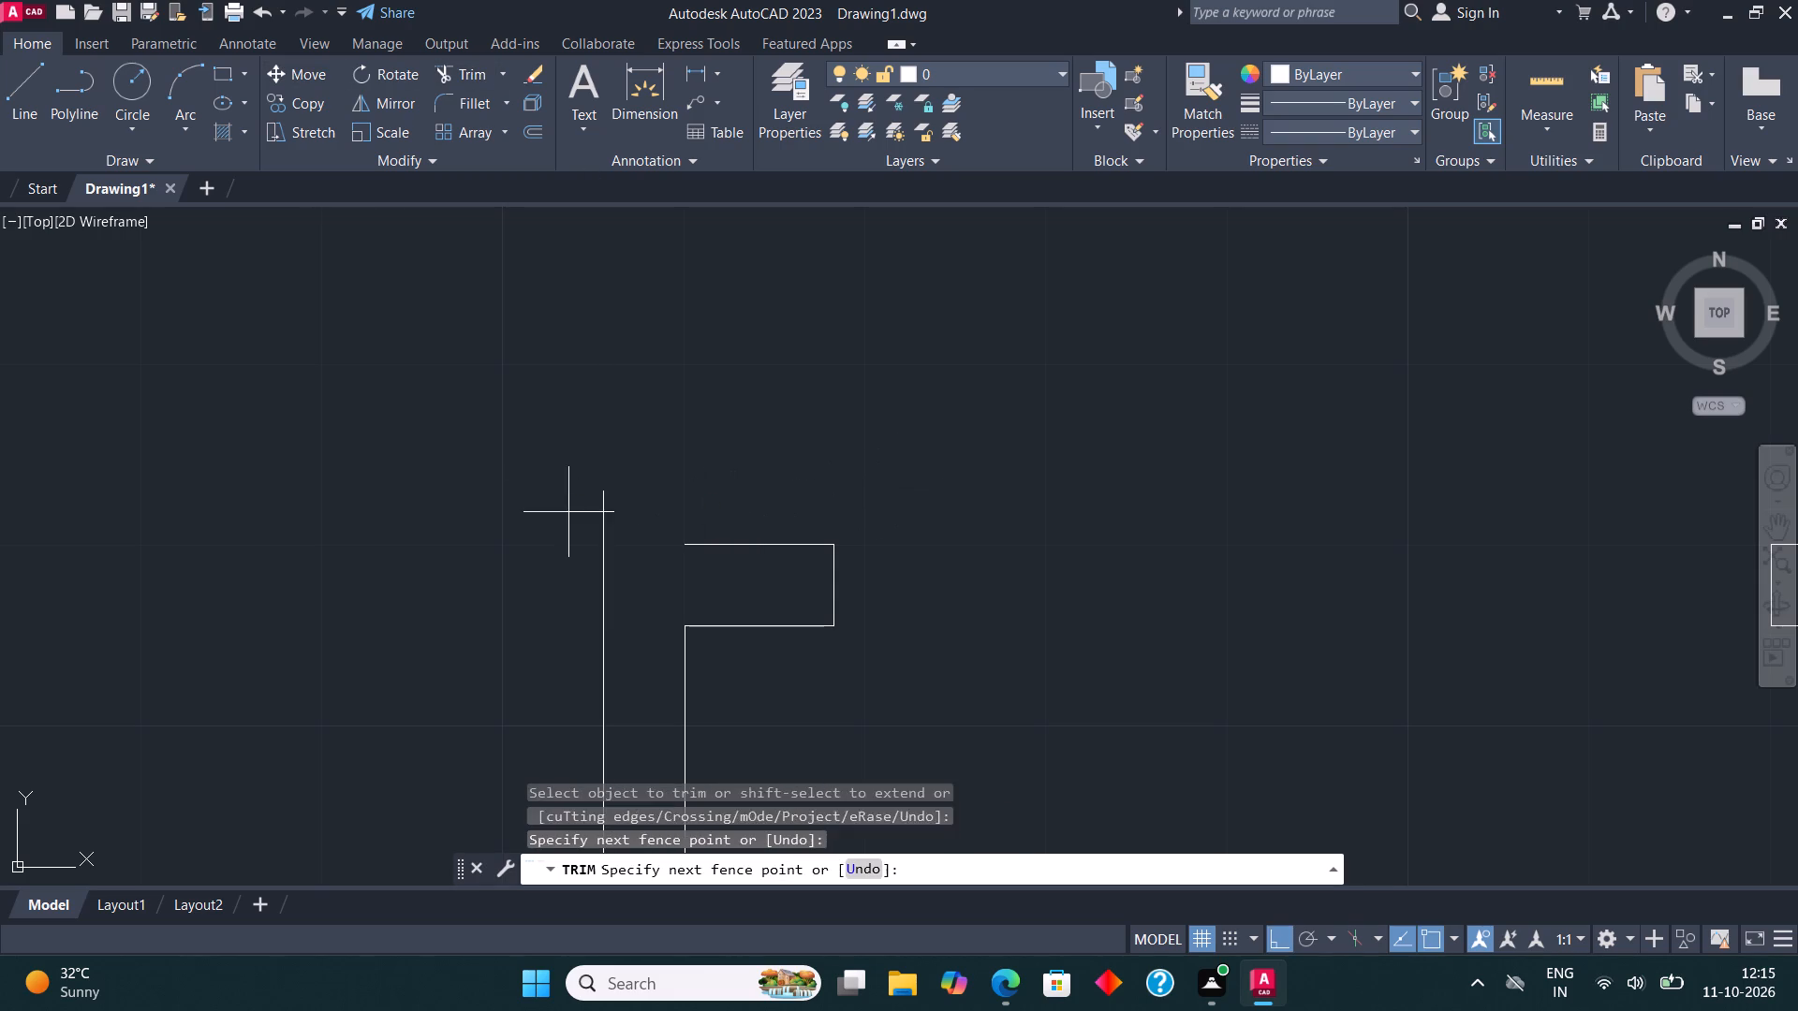
pyautogui.click(654, 505)
pyautogui.press('Escape')
# Fillet the central wall's left line with the stub's top line to close the outer corner squarely.
pyautogui.click(478, 105)
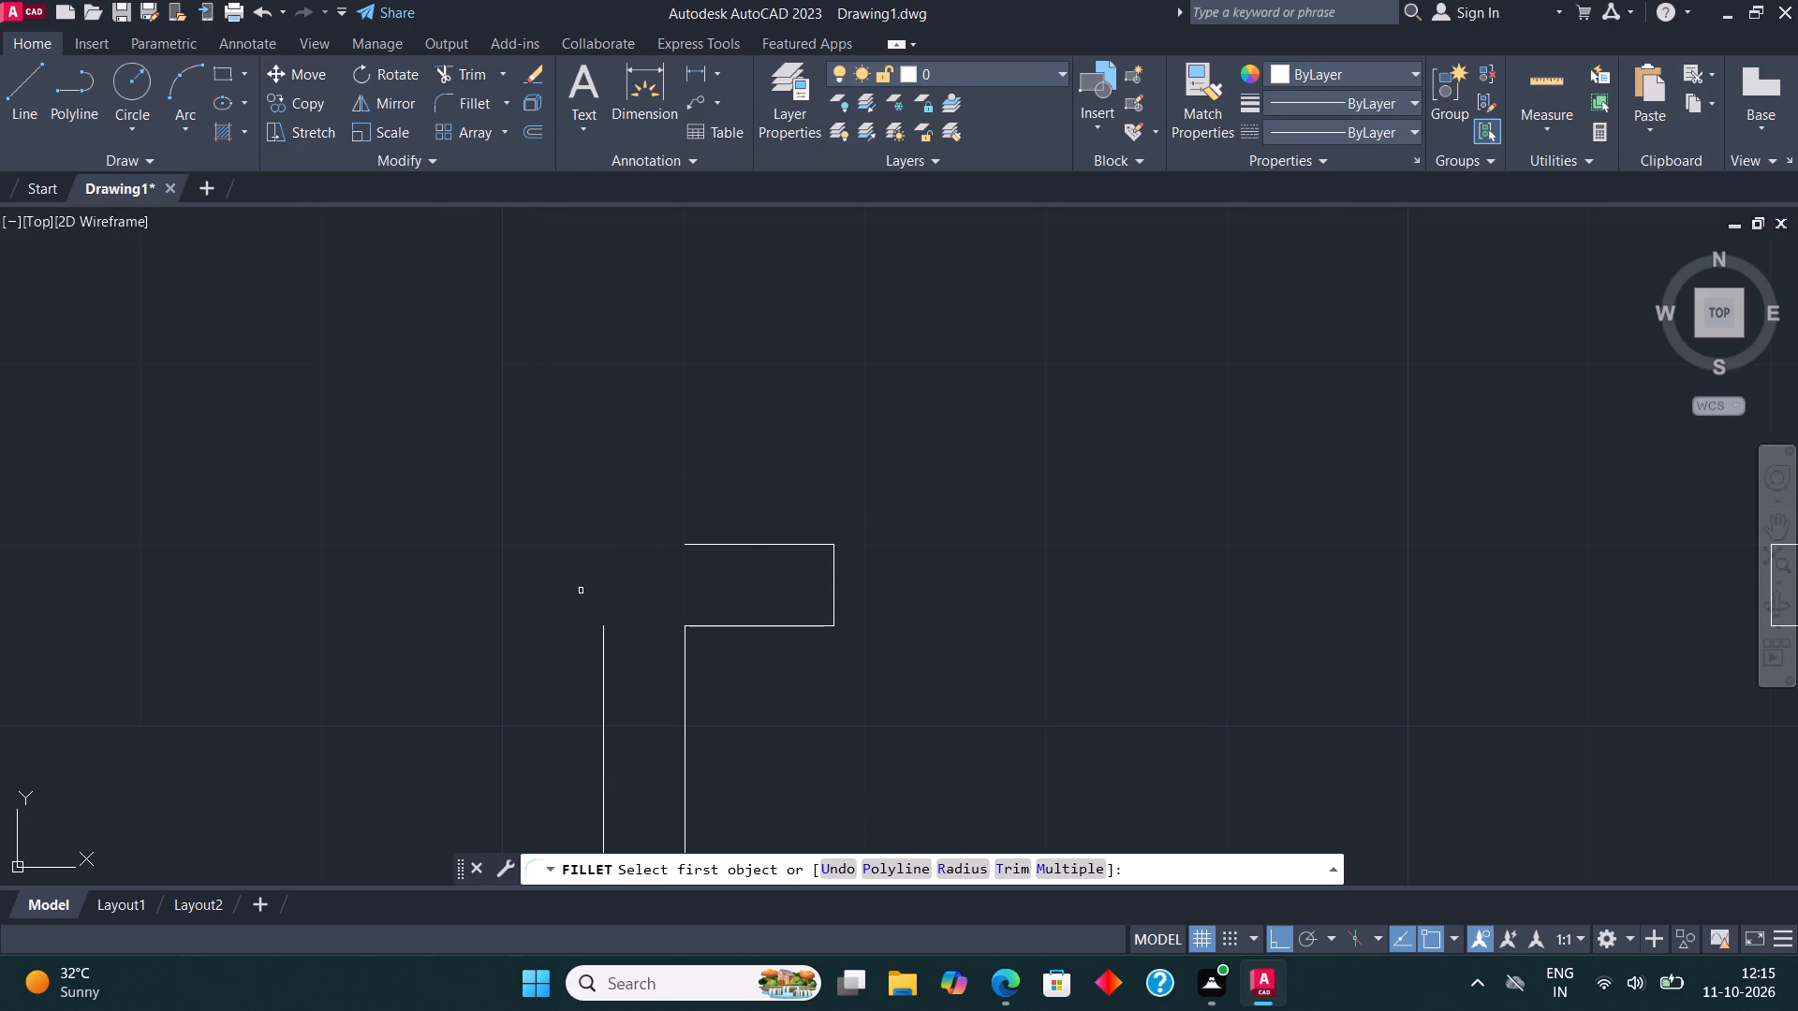
pyautogui.click(607, 684)
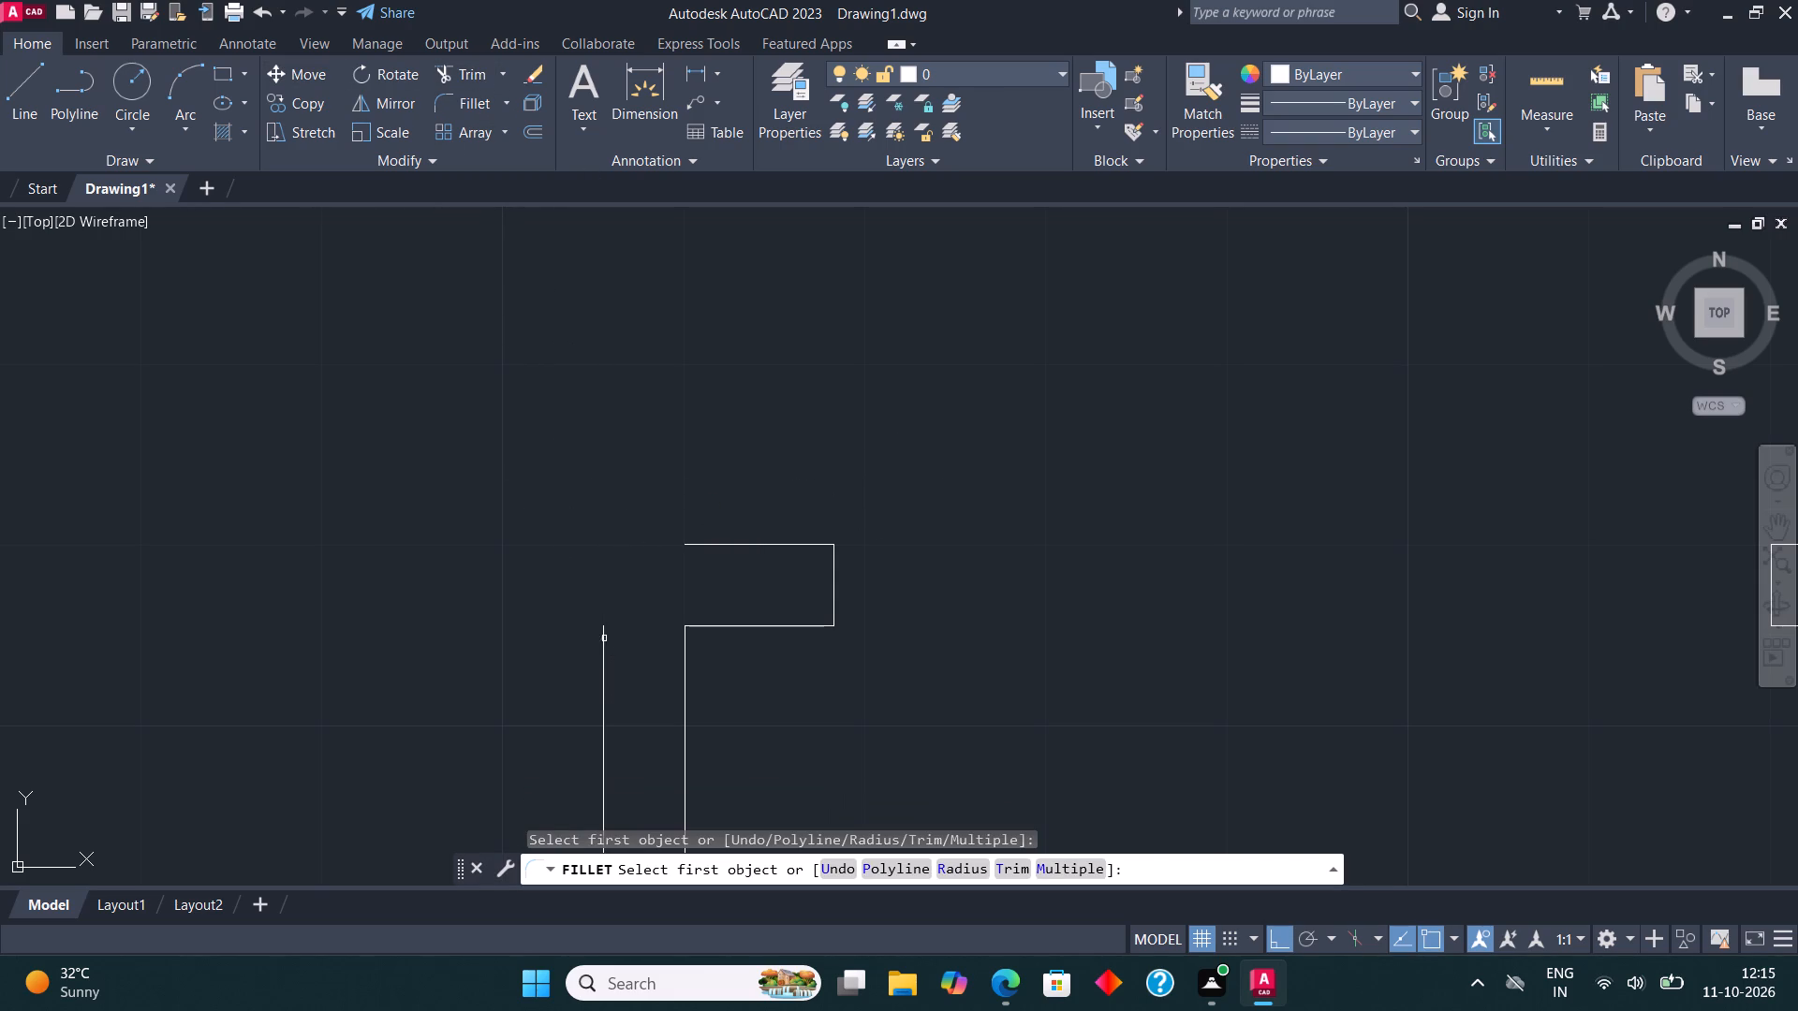
pyautogui.click(602, 636)
pyautogui.click(735, 542)
pyautogui.press('Escape')
pyautogui.scroll(-4, 719, 493)
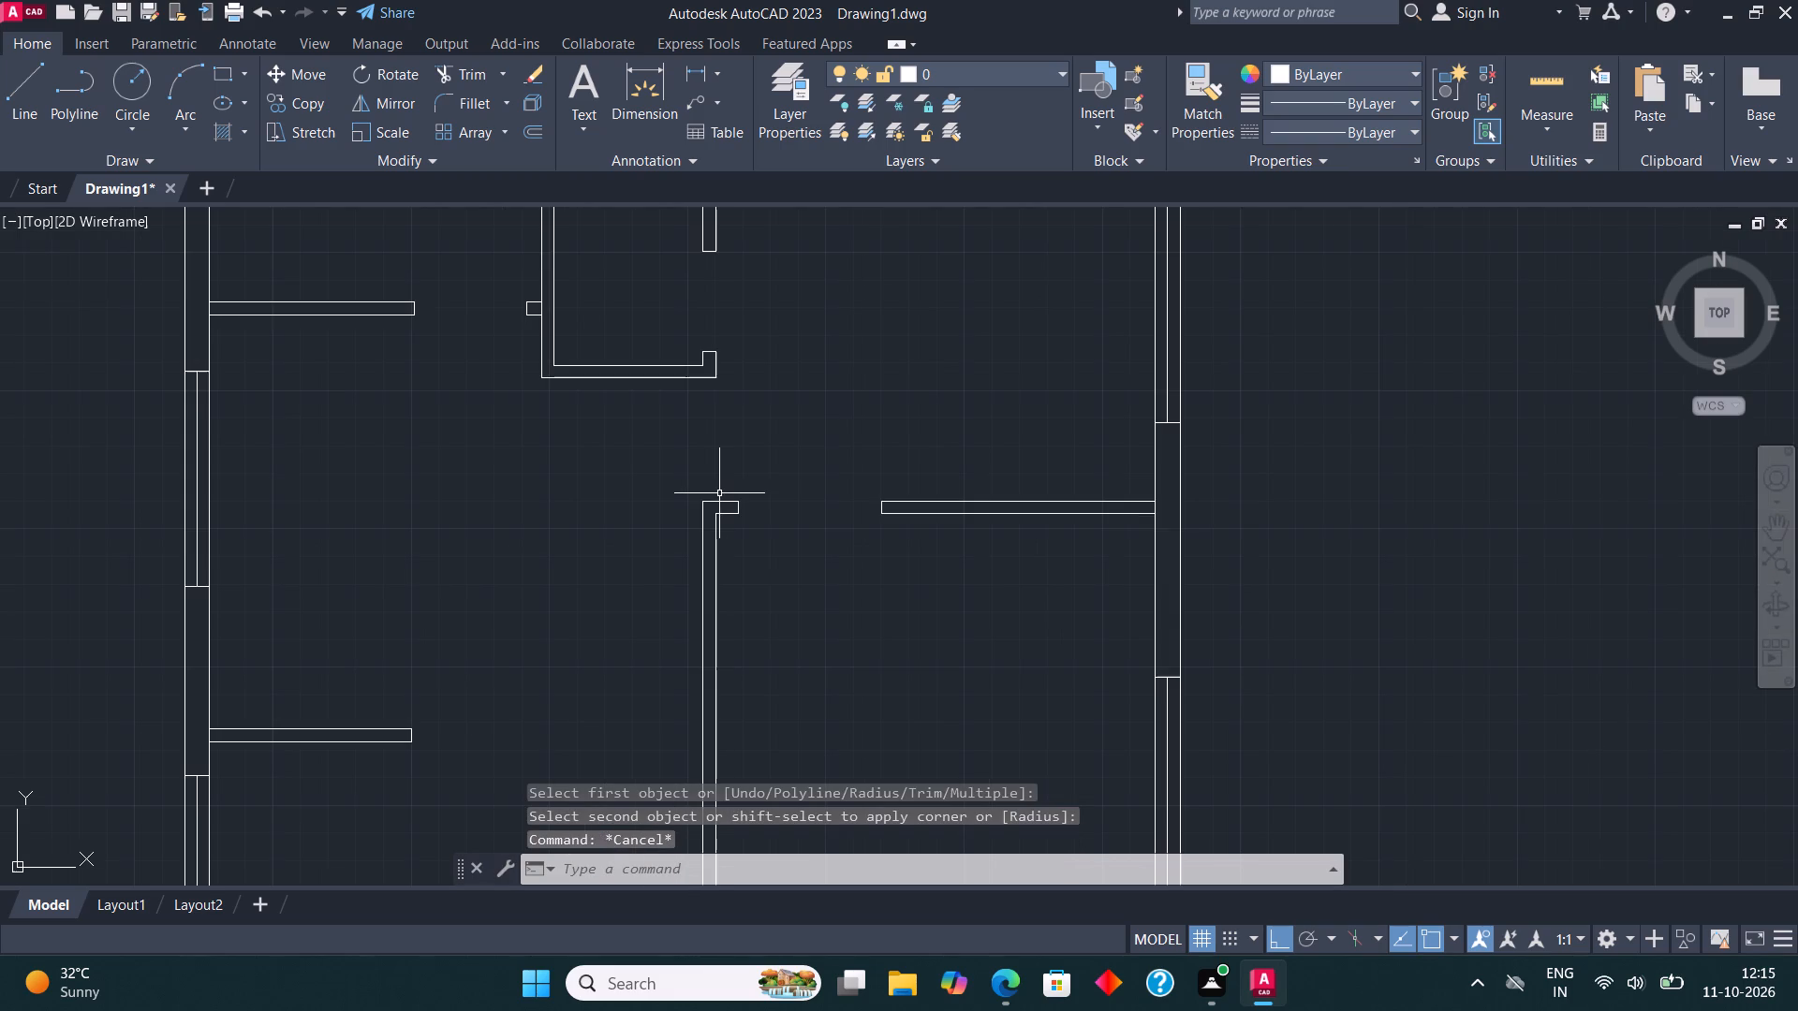
pyautogui.scroll(-1, 721, 499)
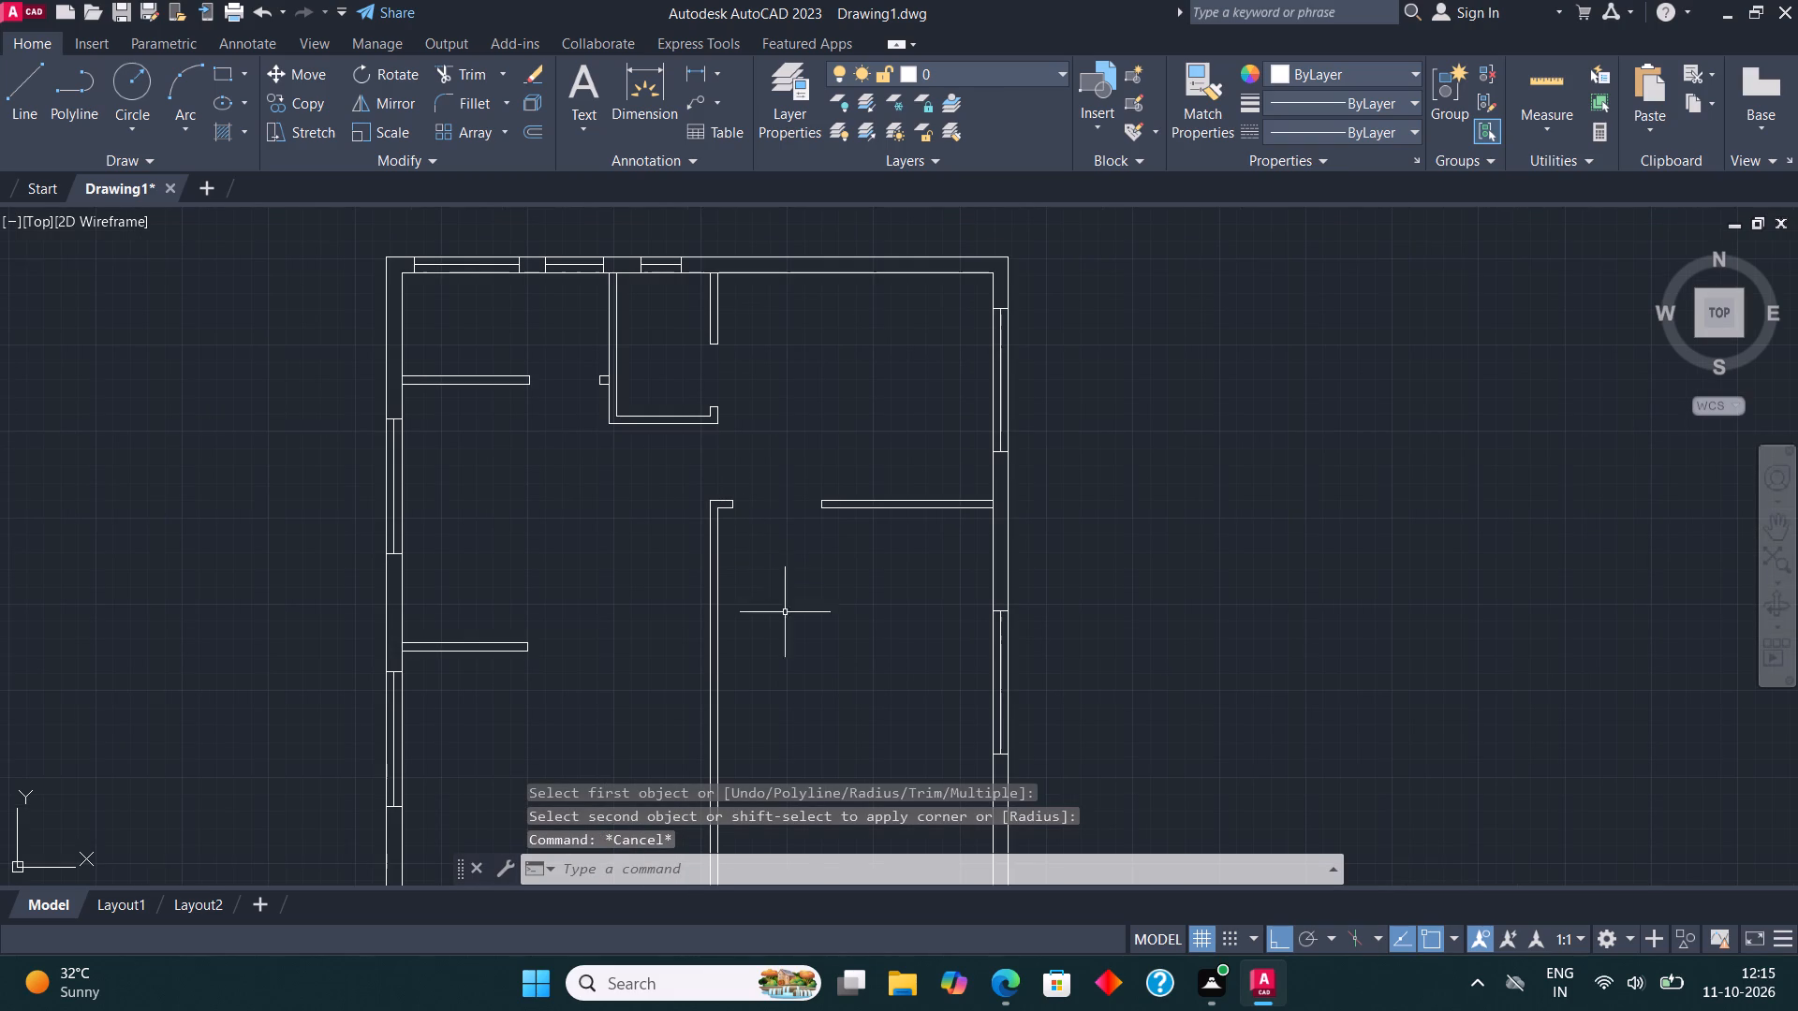
# Draw a line 12' up the central wall's right face from its lower inner corner, and continue it across to the right outer wall.
pyautogui.moveTo(814, 629); pyautogui.dragTo(869, 491, button='middle')
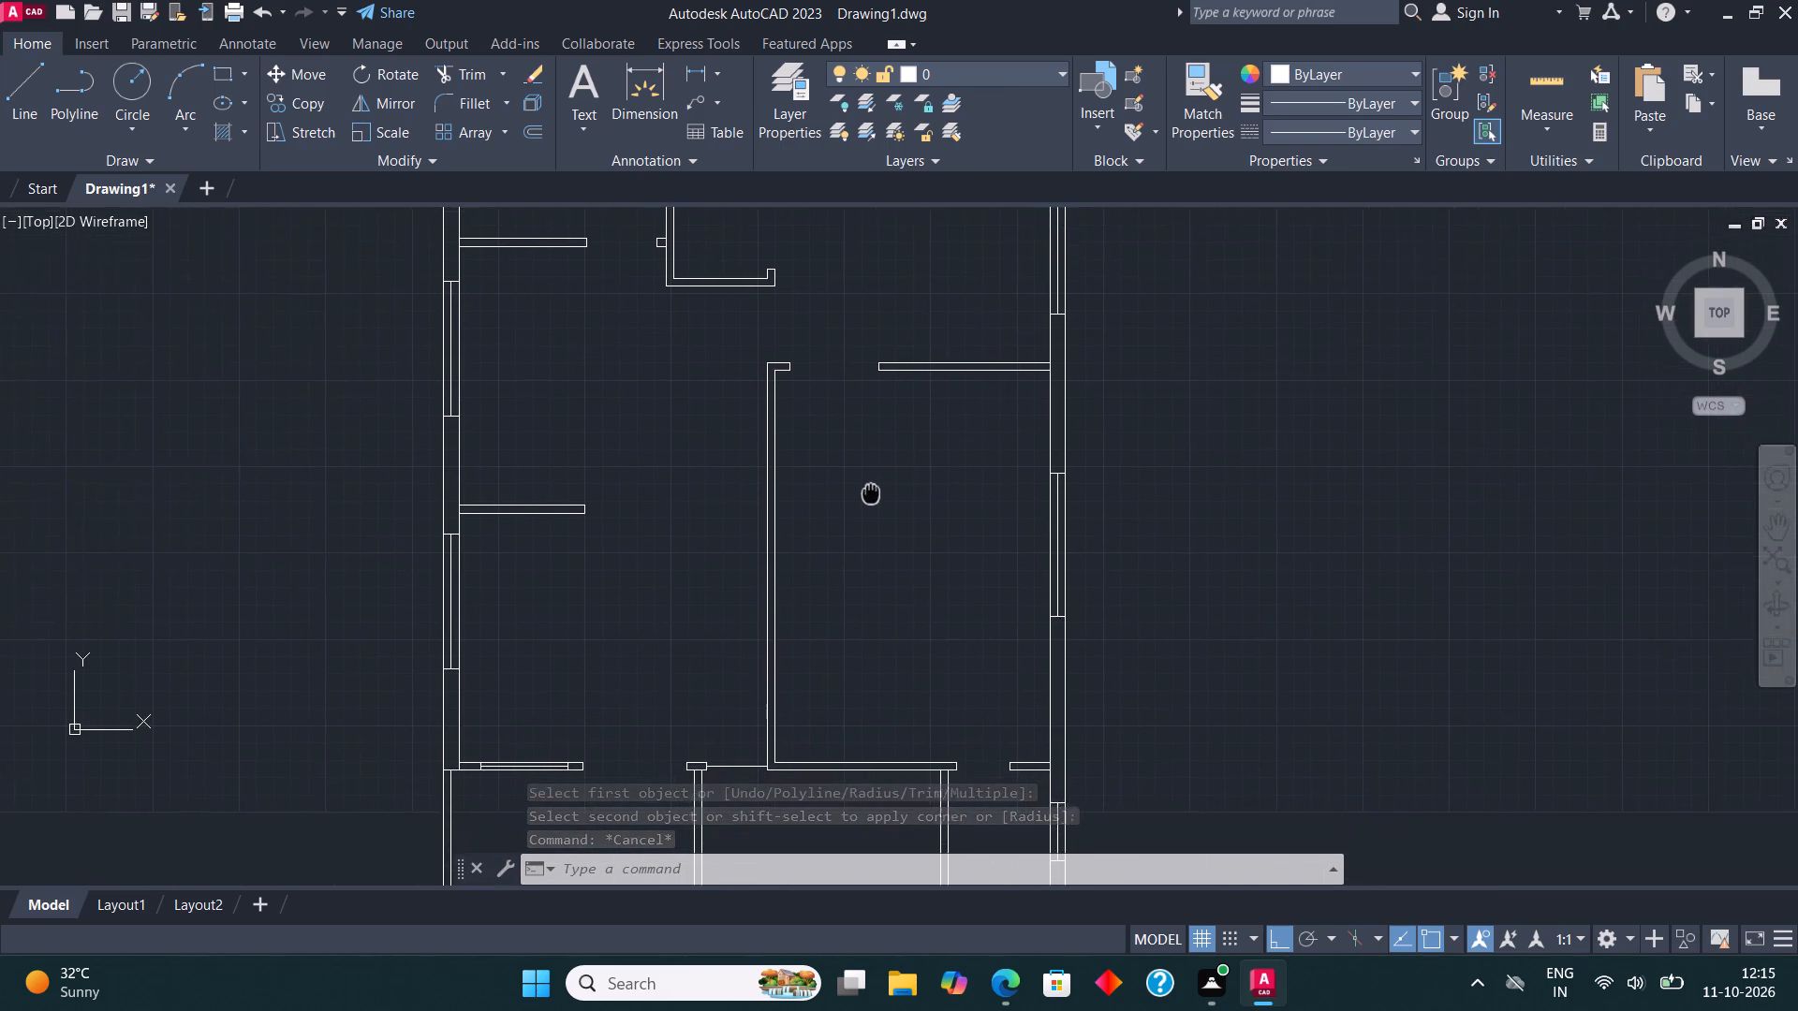
pyautogui.moveTo(869, 491); pyautogui.dragTo(876, 585, button='middle')
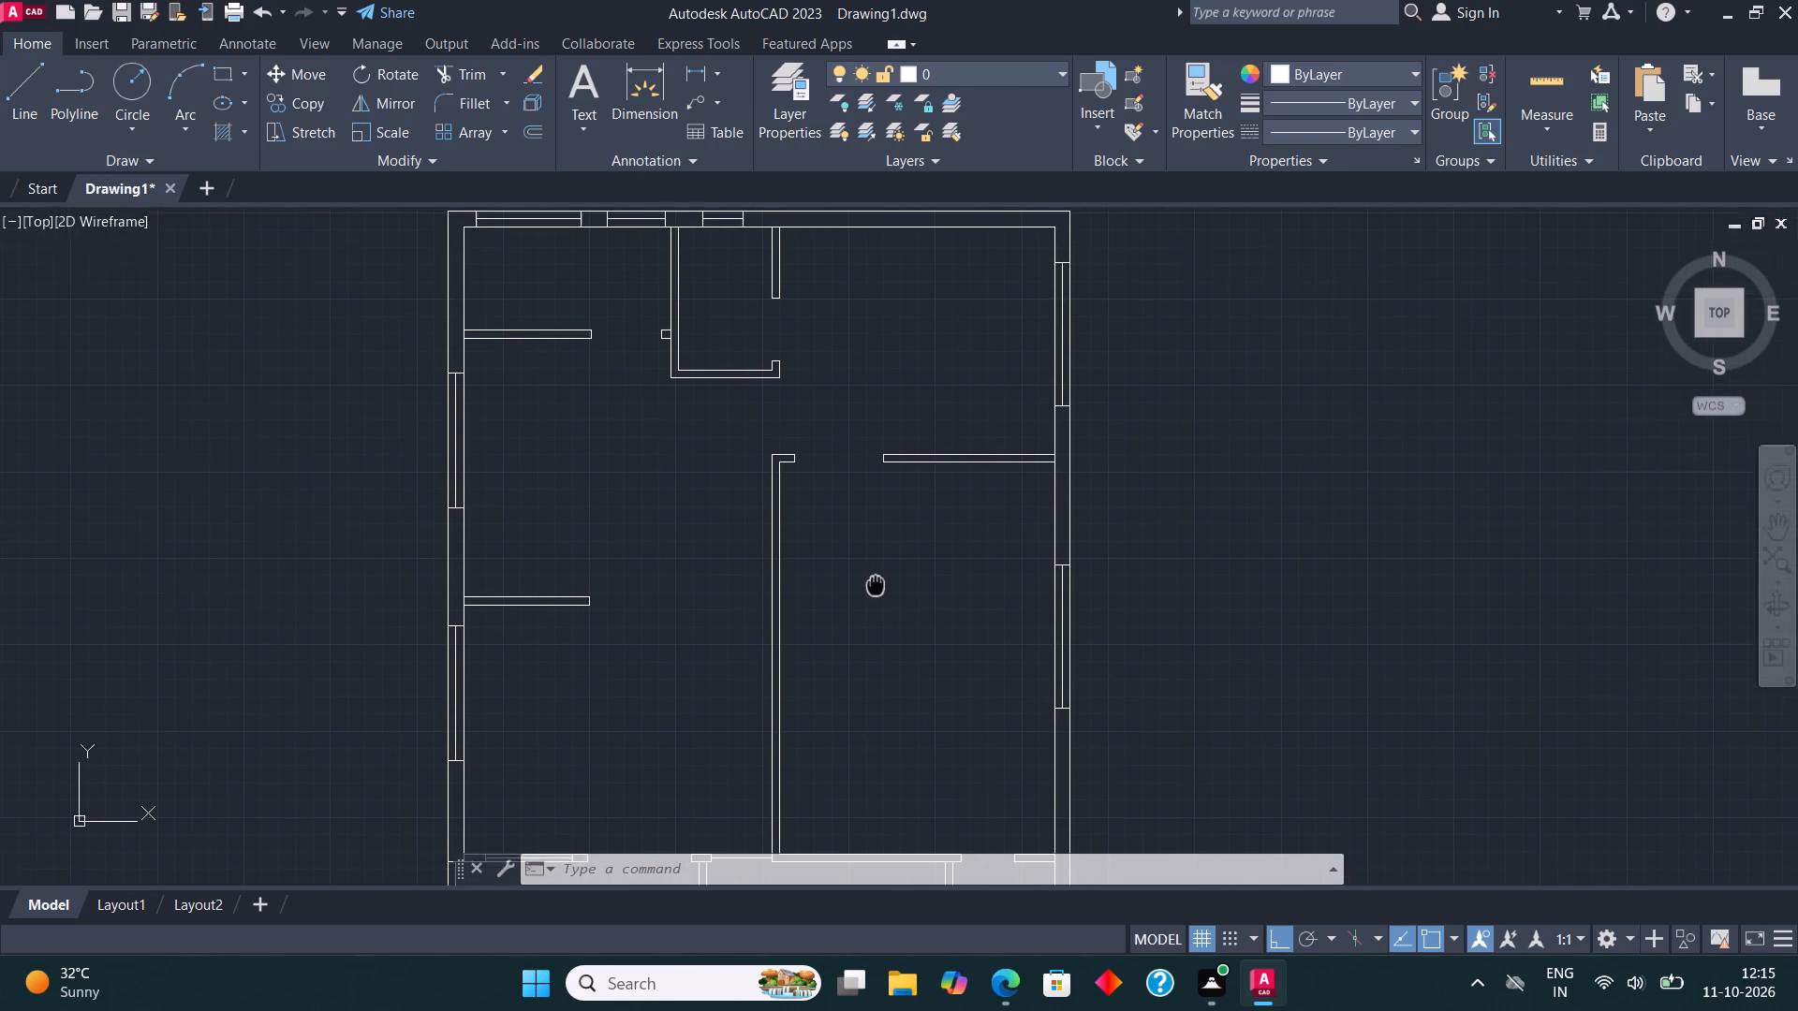
pyautogui.moveTo(876, 585); pyautogui.dragTo(876, 590, button='middle')
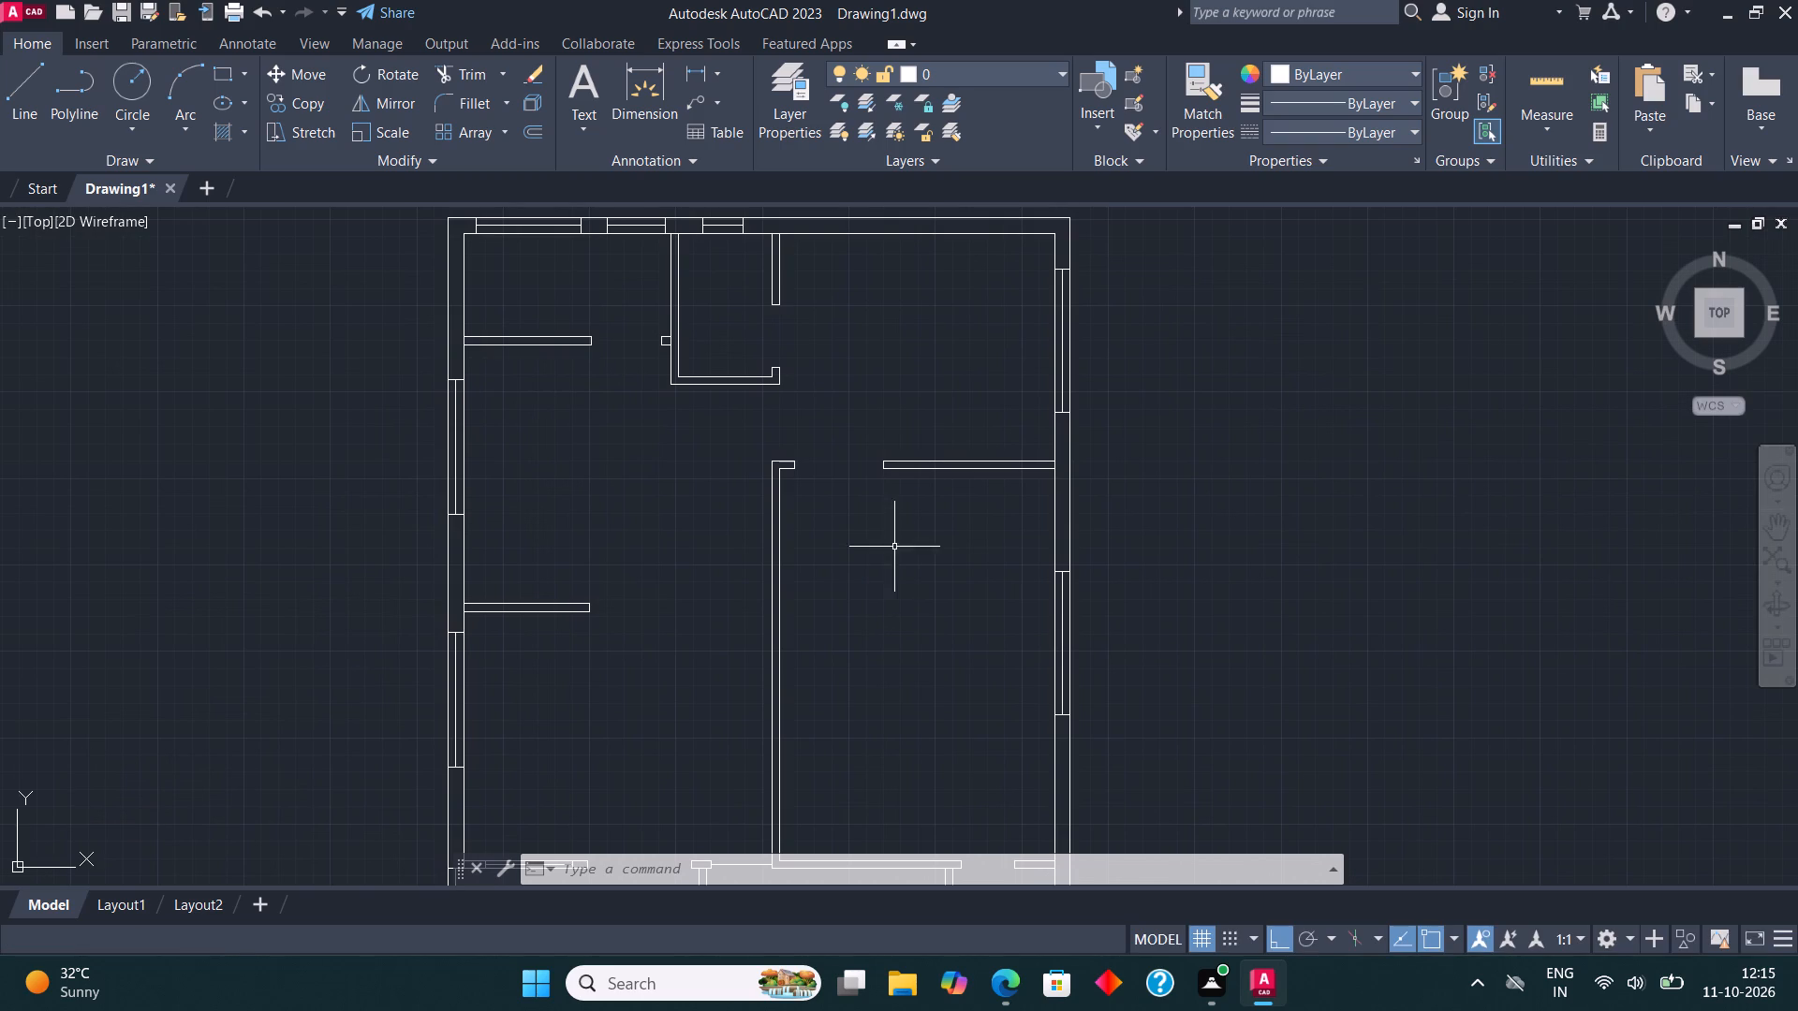
pyautogui.scroll(-2, 903, 505)
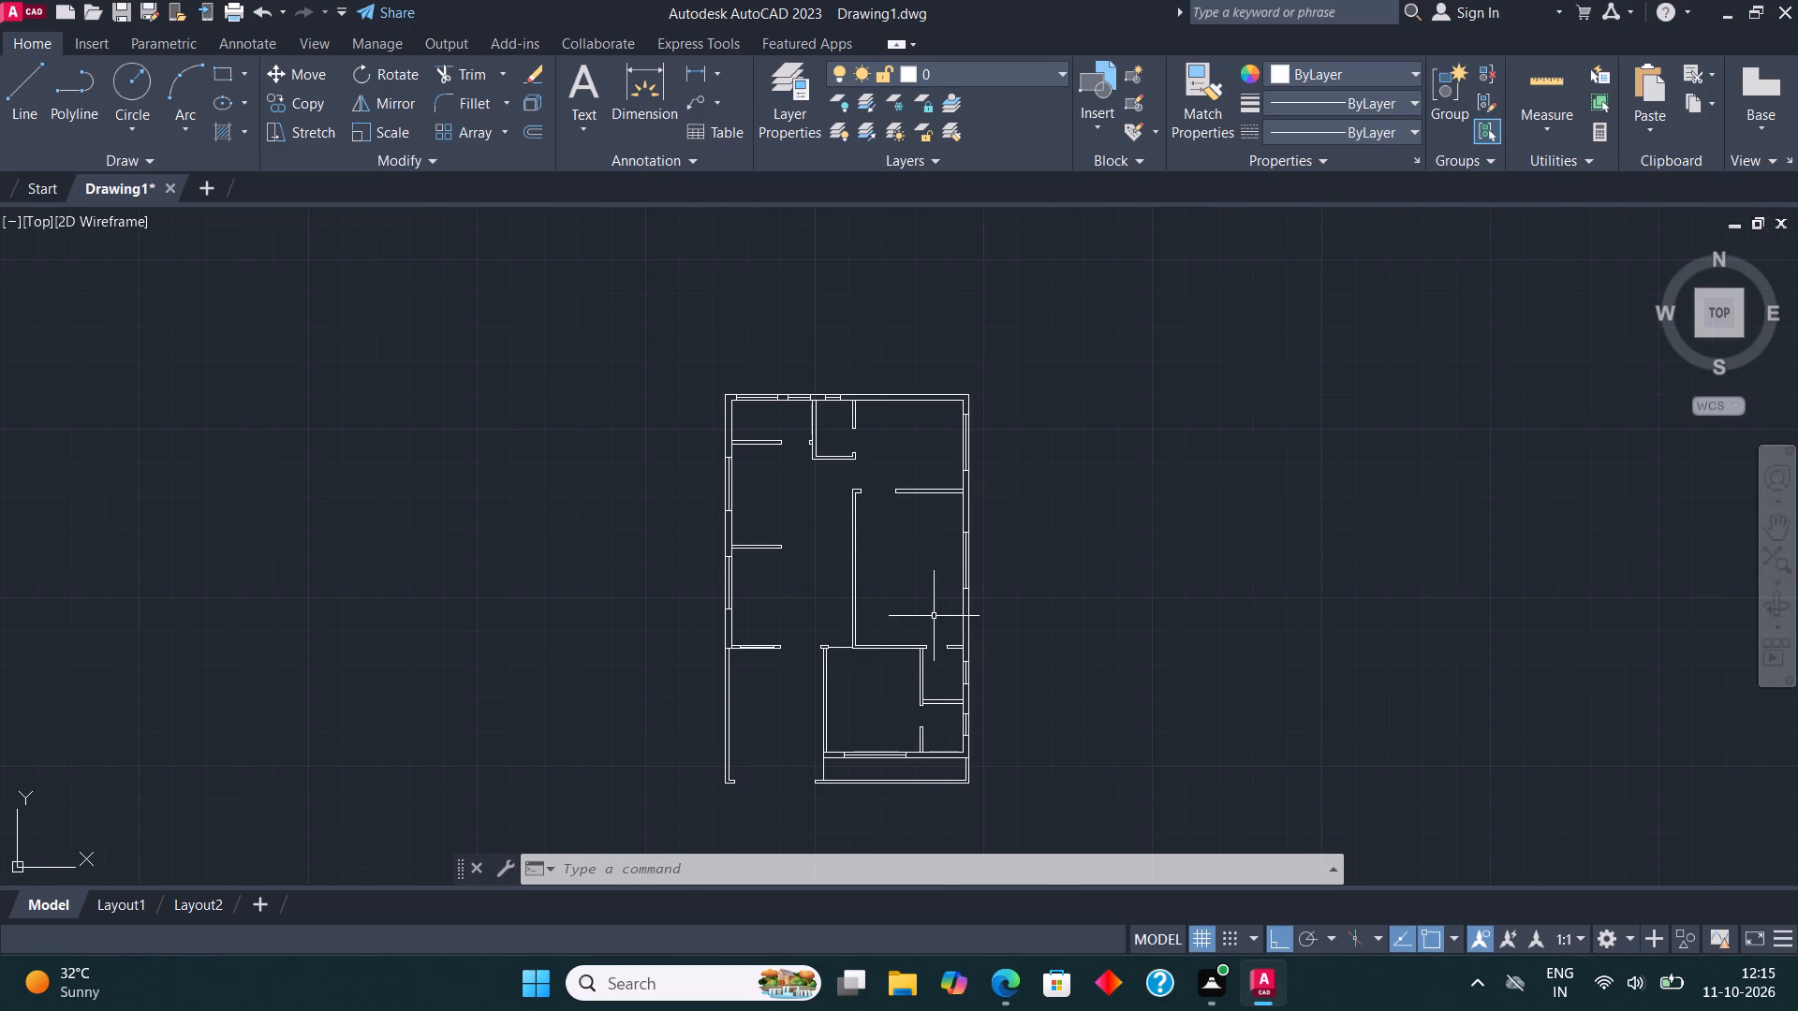
pyautogui.scroll(2, 947, 646)
pyautogui.click(19, 82)
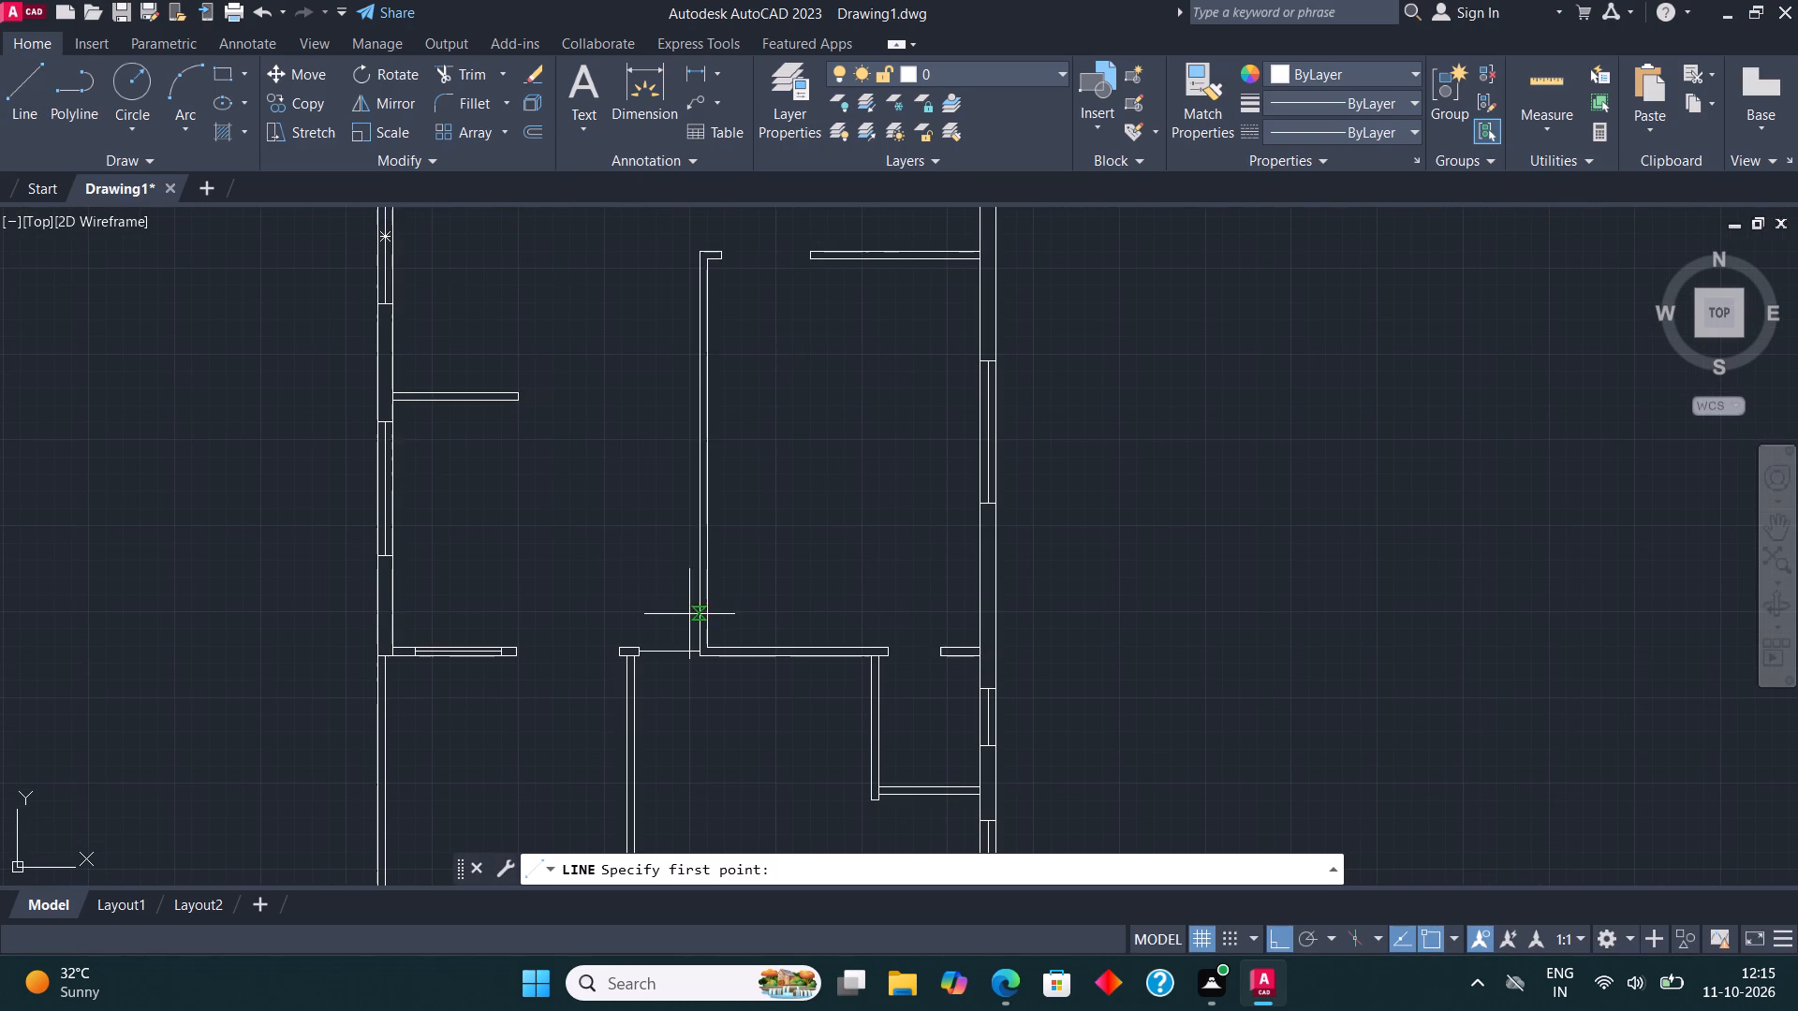
pyautogui.scroll(2, 693, 616)
pyautogui.click(723, 694)
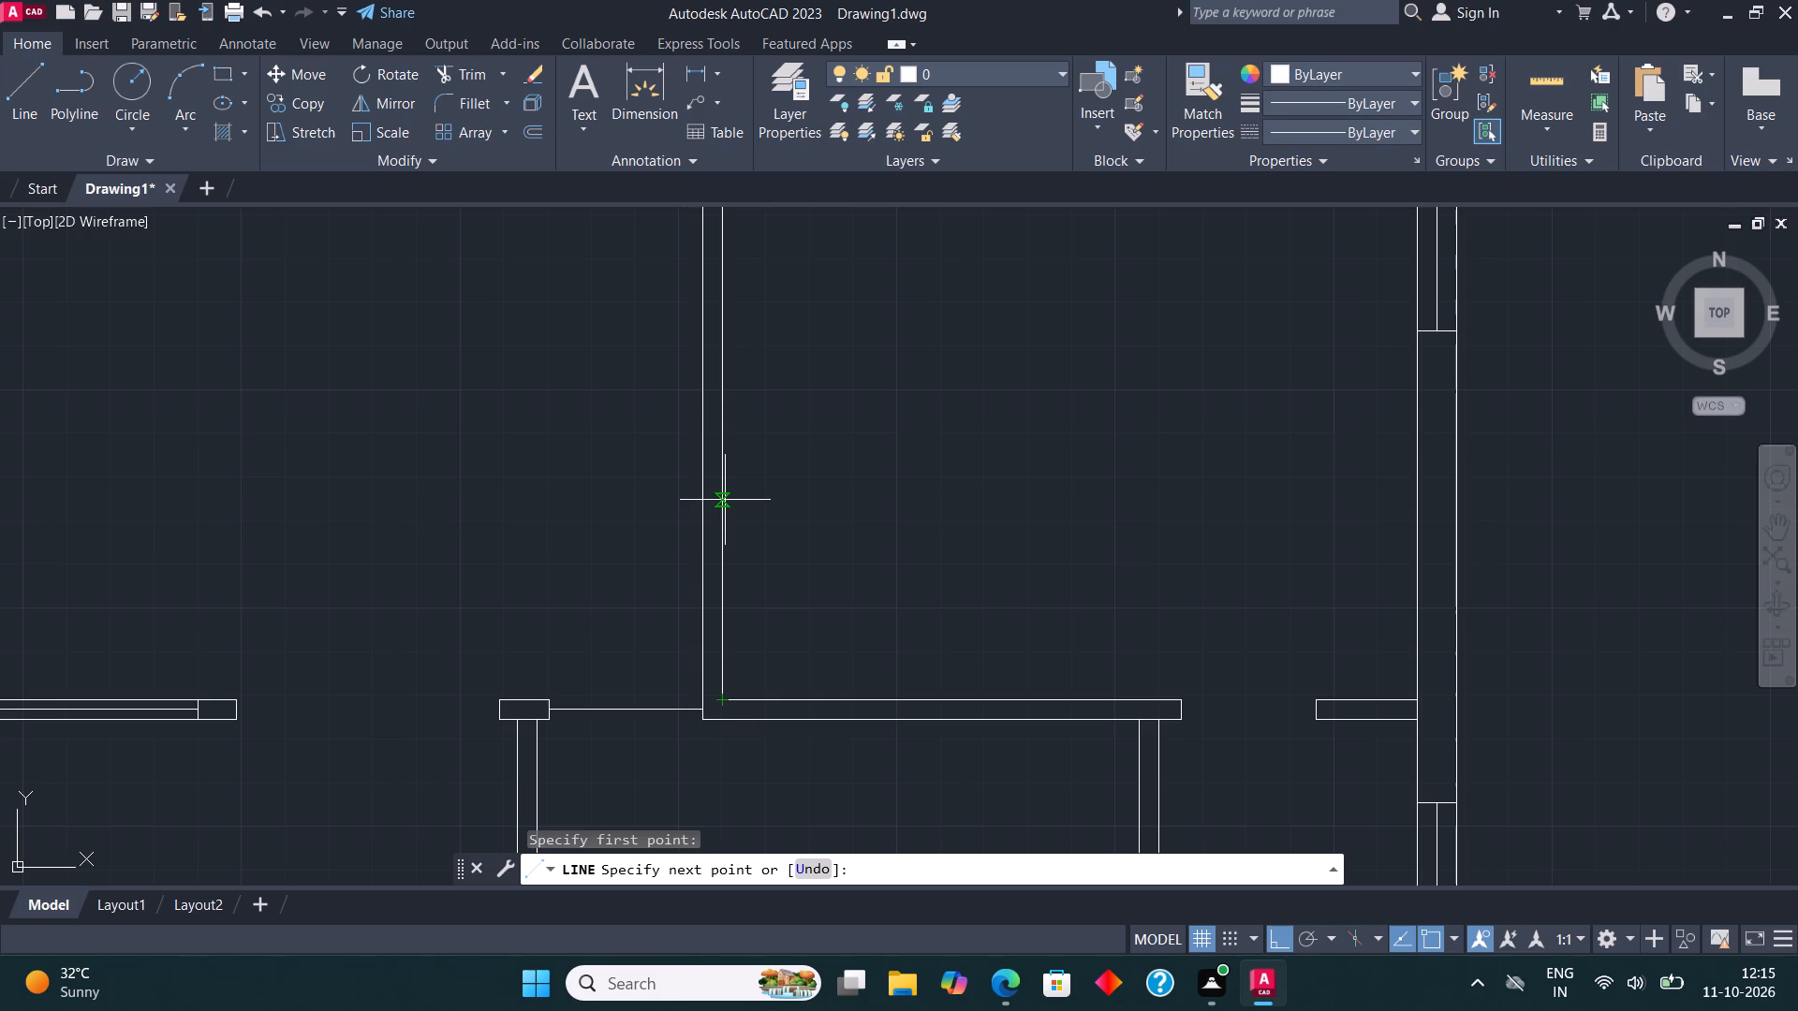
pyautogui.write("12'")
pyautogui.press('Return')
pyautogui.scroll(-3, 742, 590)
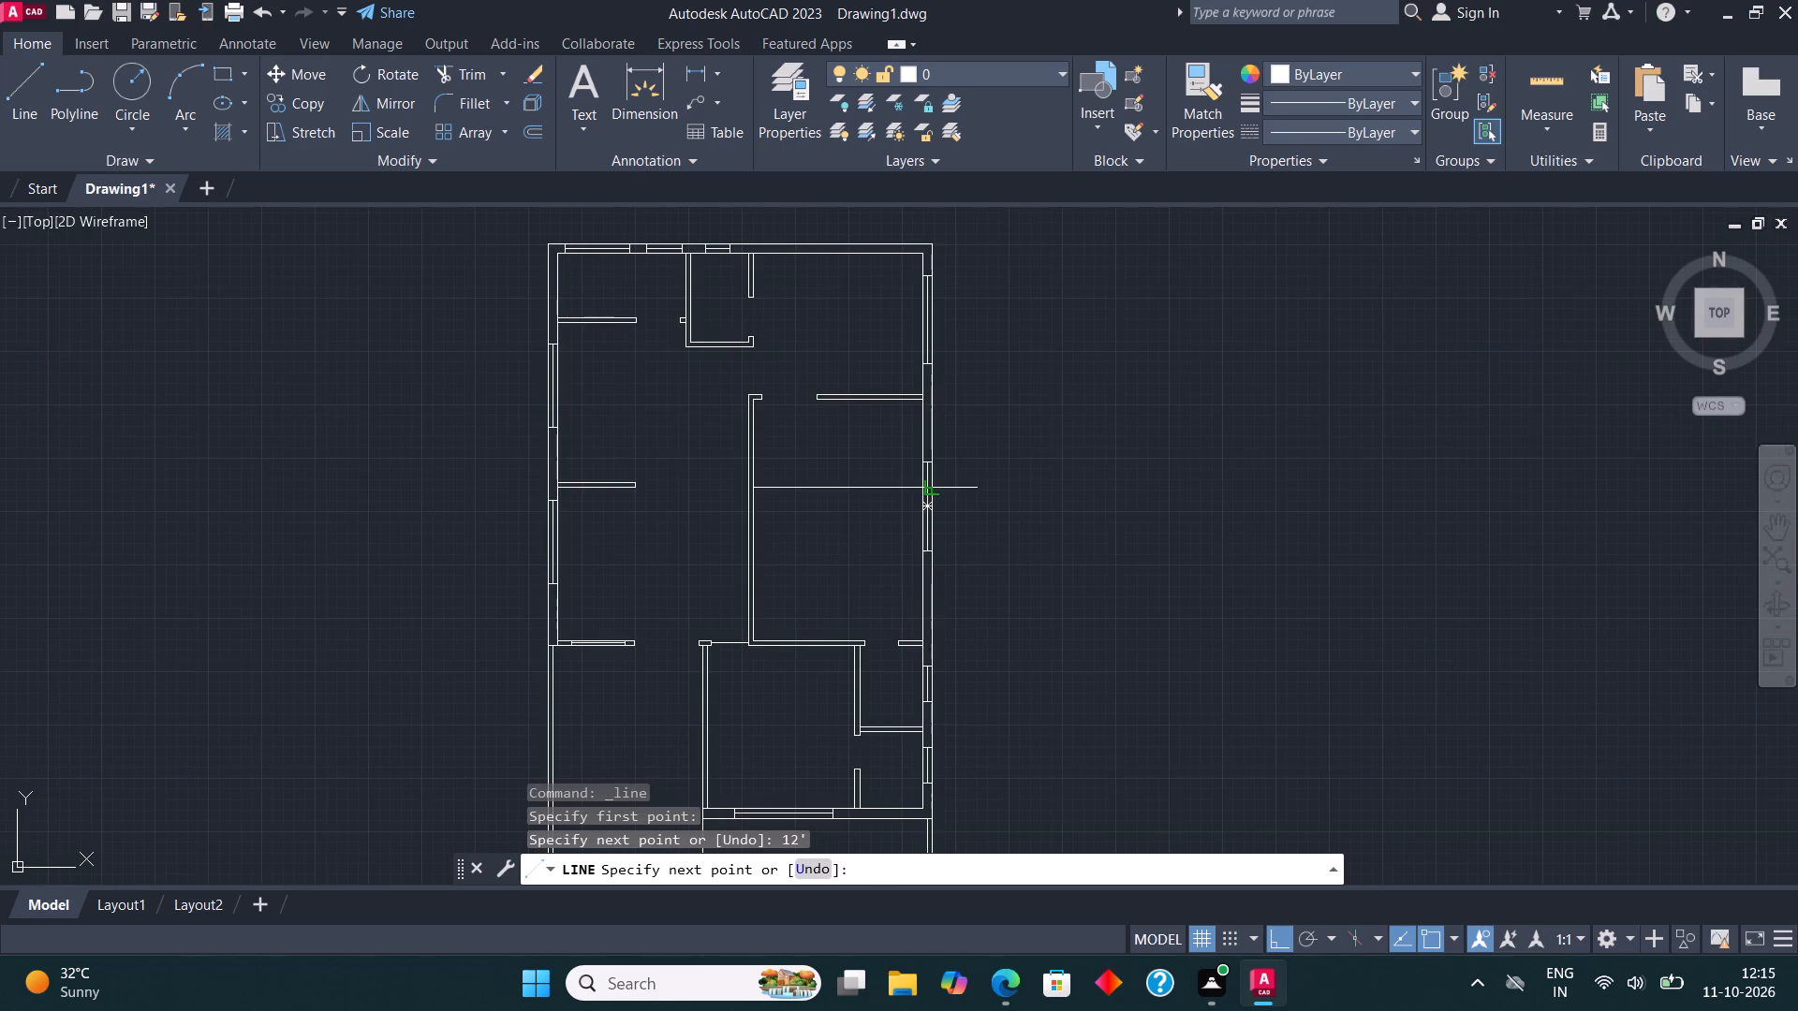
pyautogui.scroll(2, 924, 482)
pyautogui.click(918, 486)
pyautogui.moveTo(622, 476); pyautogui.dragTo(754, 503, button='middle')
pyautogui.press('Escape')
# Copy the crossing line 4.5" upward to form a partition between the central wall and the right outer wall.
pyautogui.moveTo(681, 456); pyautogui.dragTo(767, 480, button='middle')
pyautogui.scroll(1, 803, 532)
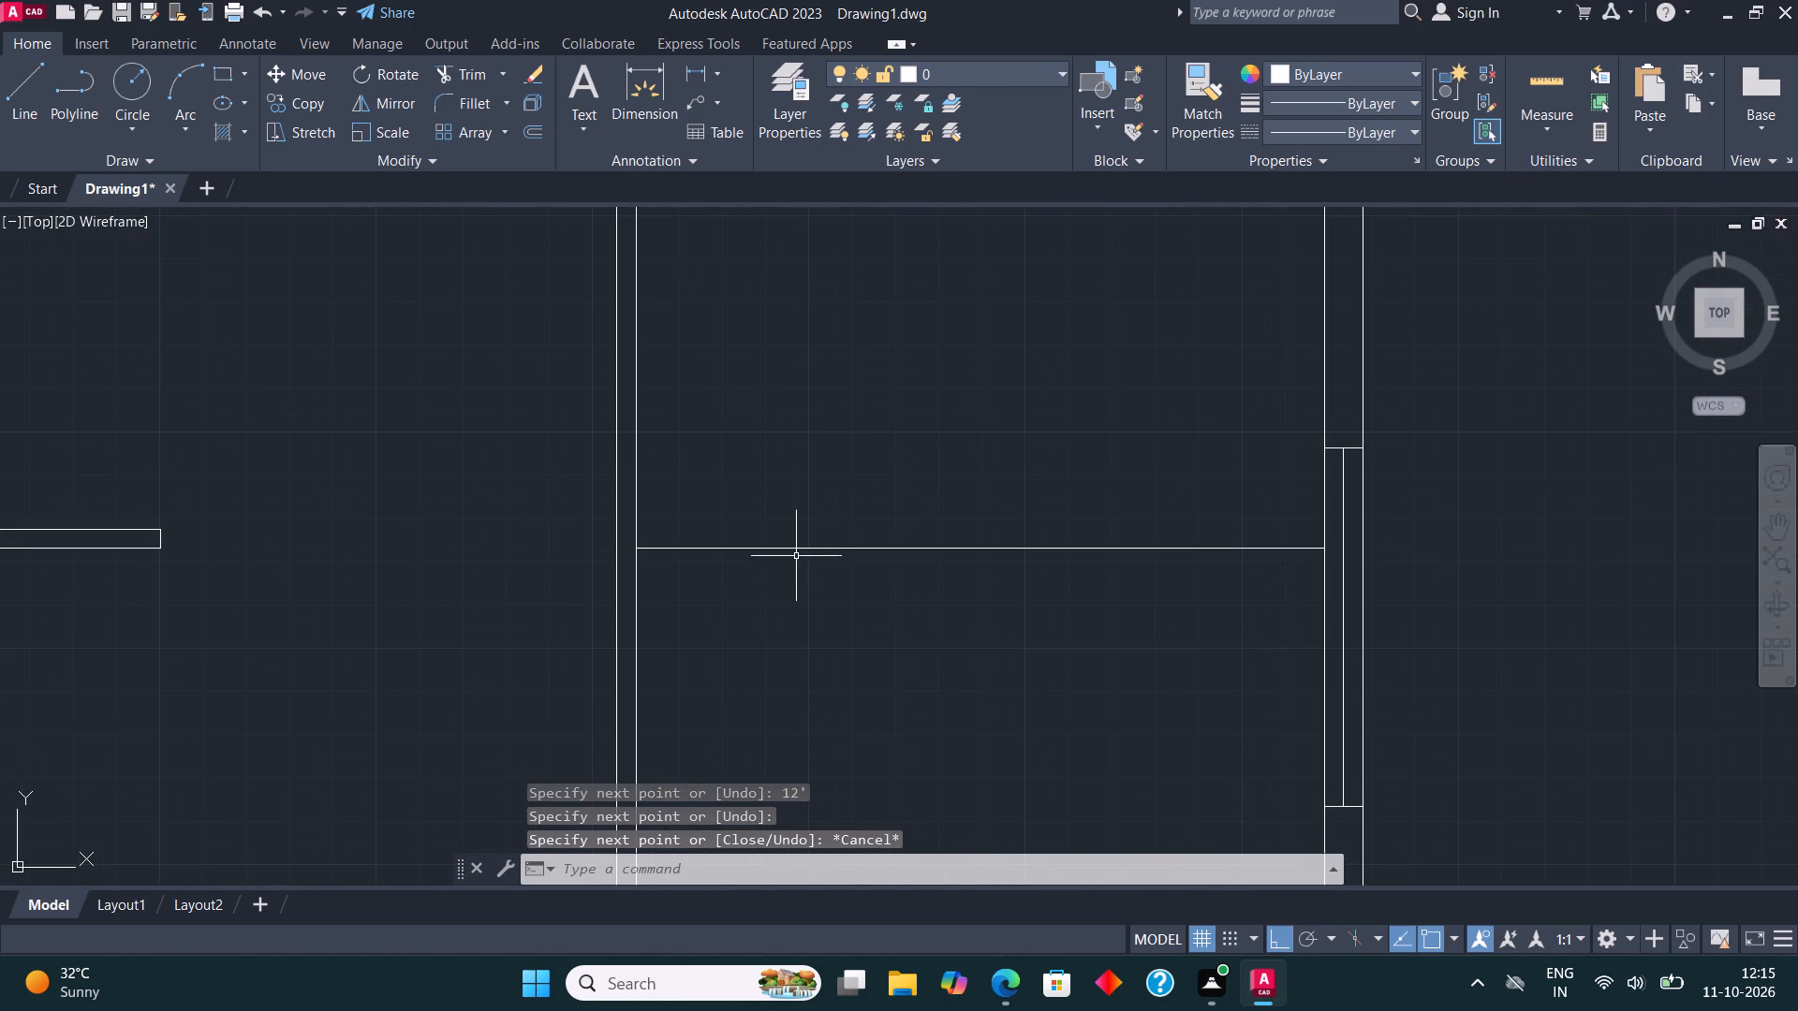
pyautogui.click(796, 545)
pyautogui.click(672, 572)
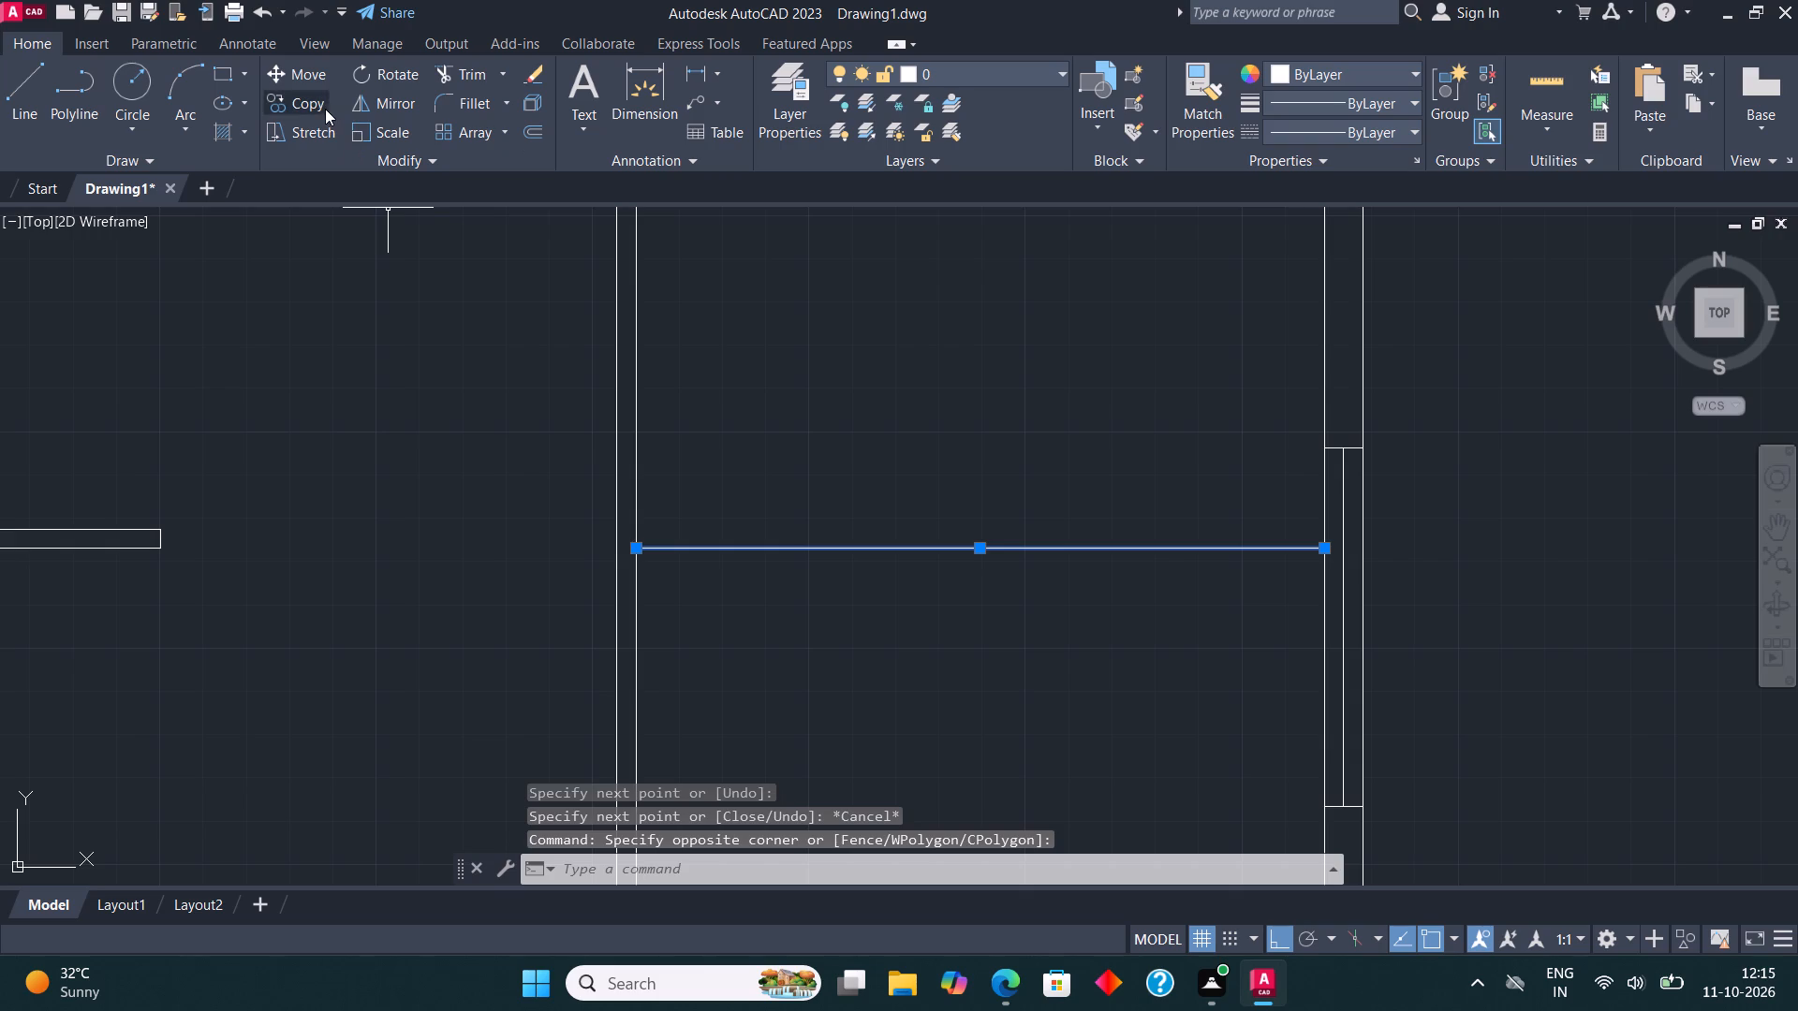
pyautogui.click(323, 107)
pyautogui.click(912, 549)
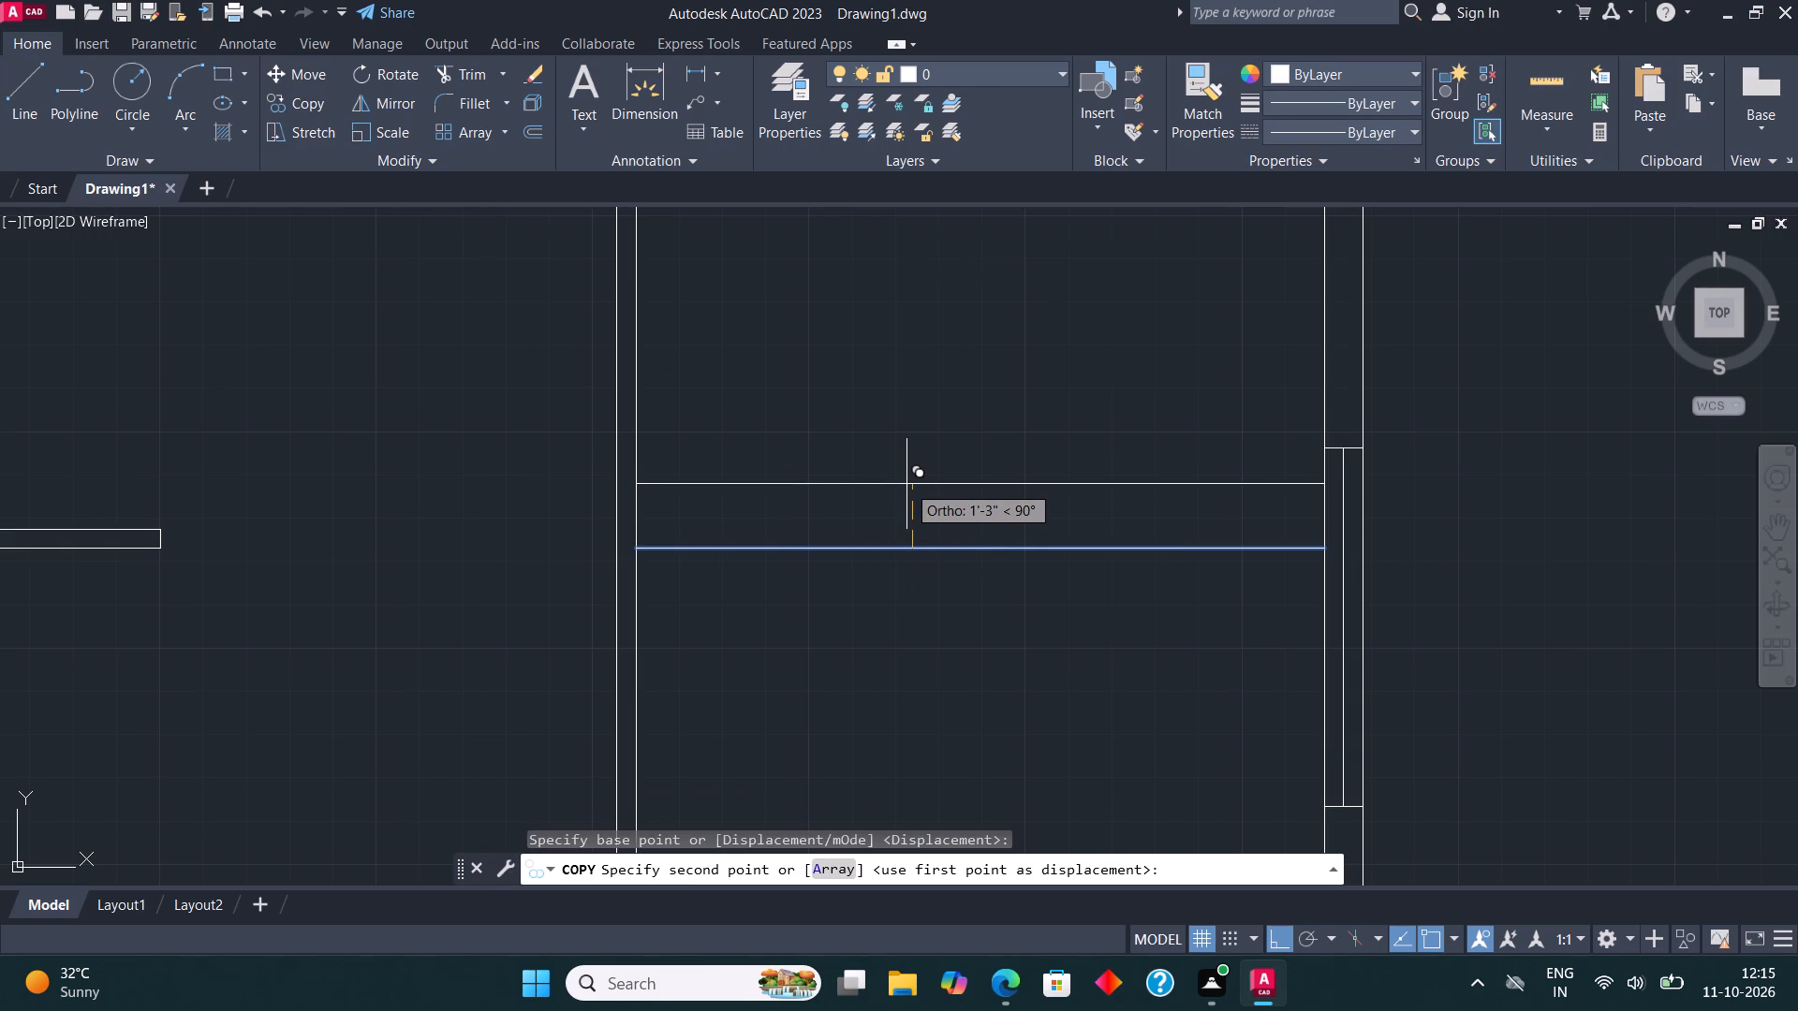
pyautogui.write('4.5"')
pyautogui.press('Return')
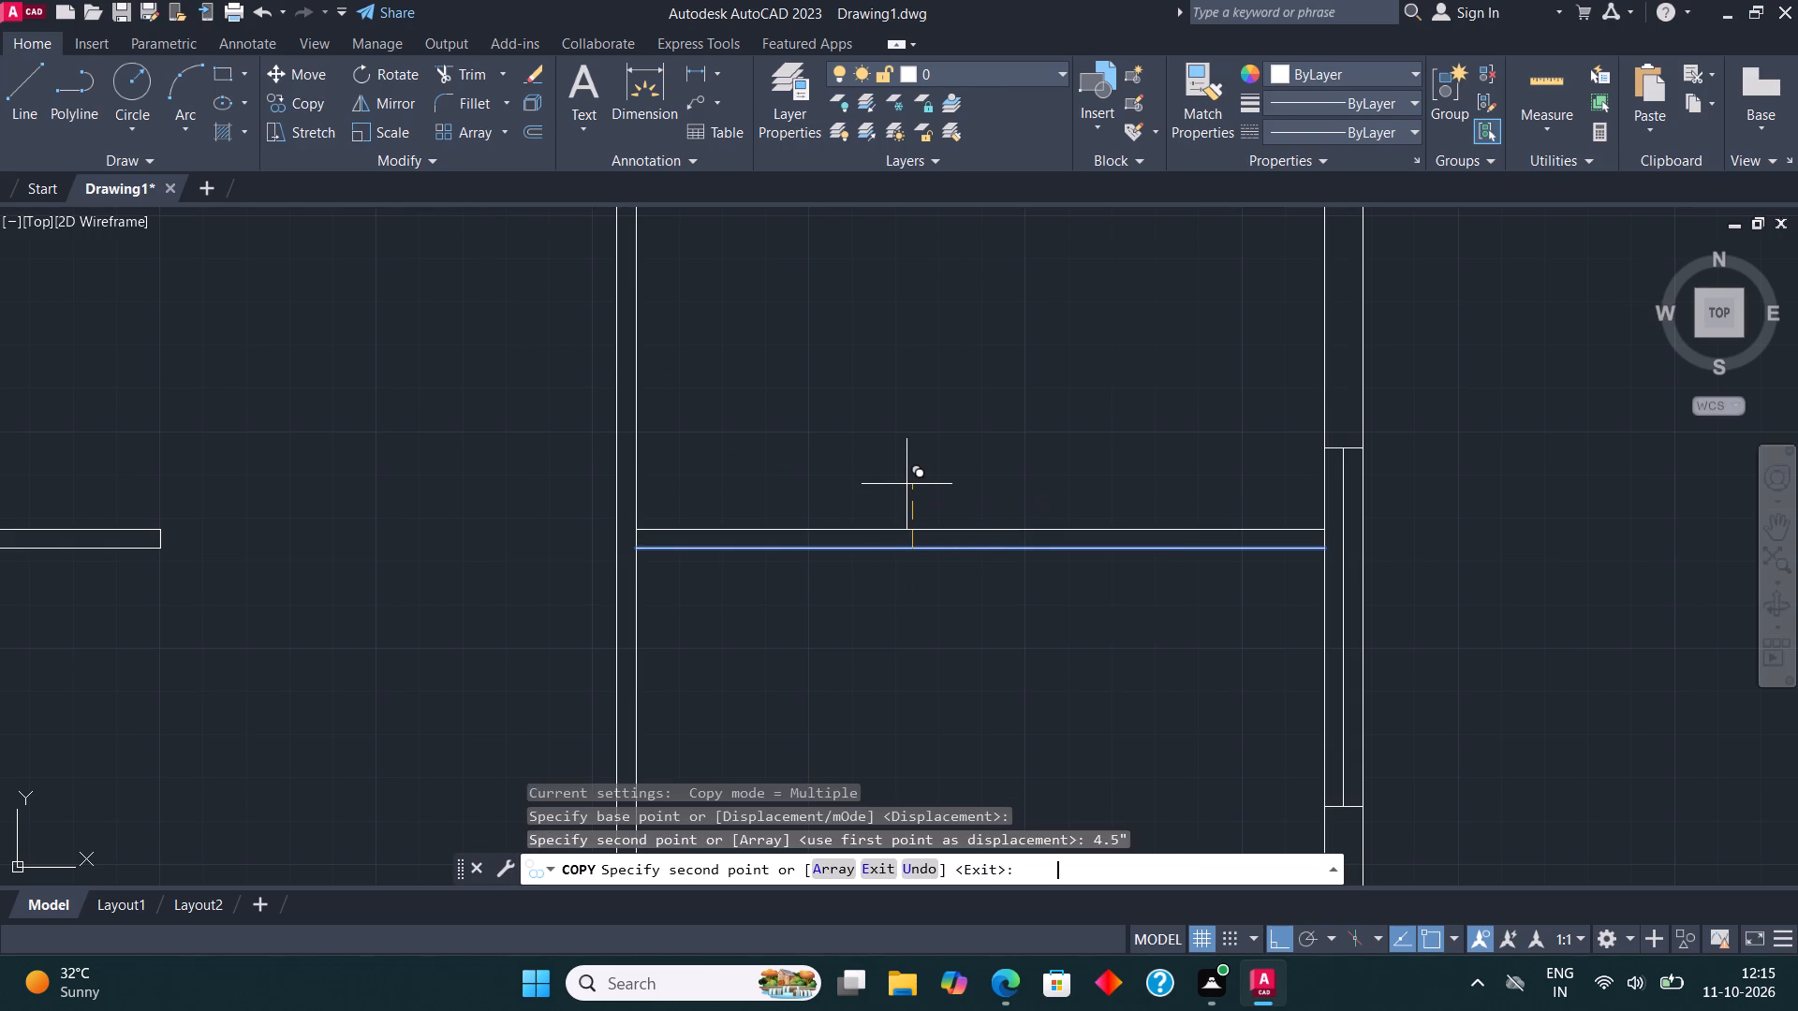
pyautogui.press('Escape')
# Draw a helper line along the right outer wall's inner face, between the upper partition's lower line and the new partition's top line.
pyautogui.moveTo(908, 480); pyautogui.dragTo(784, 599, button='middle')
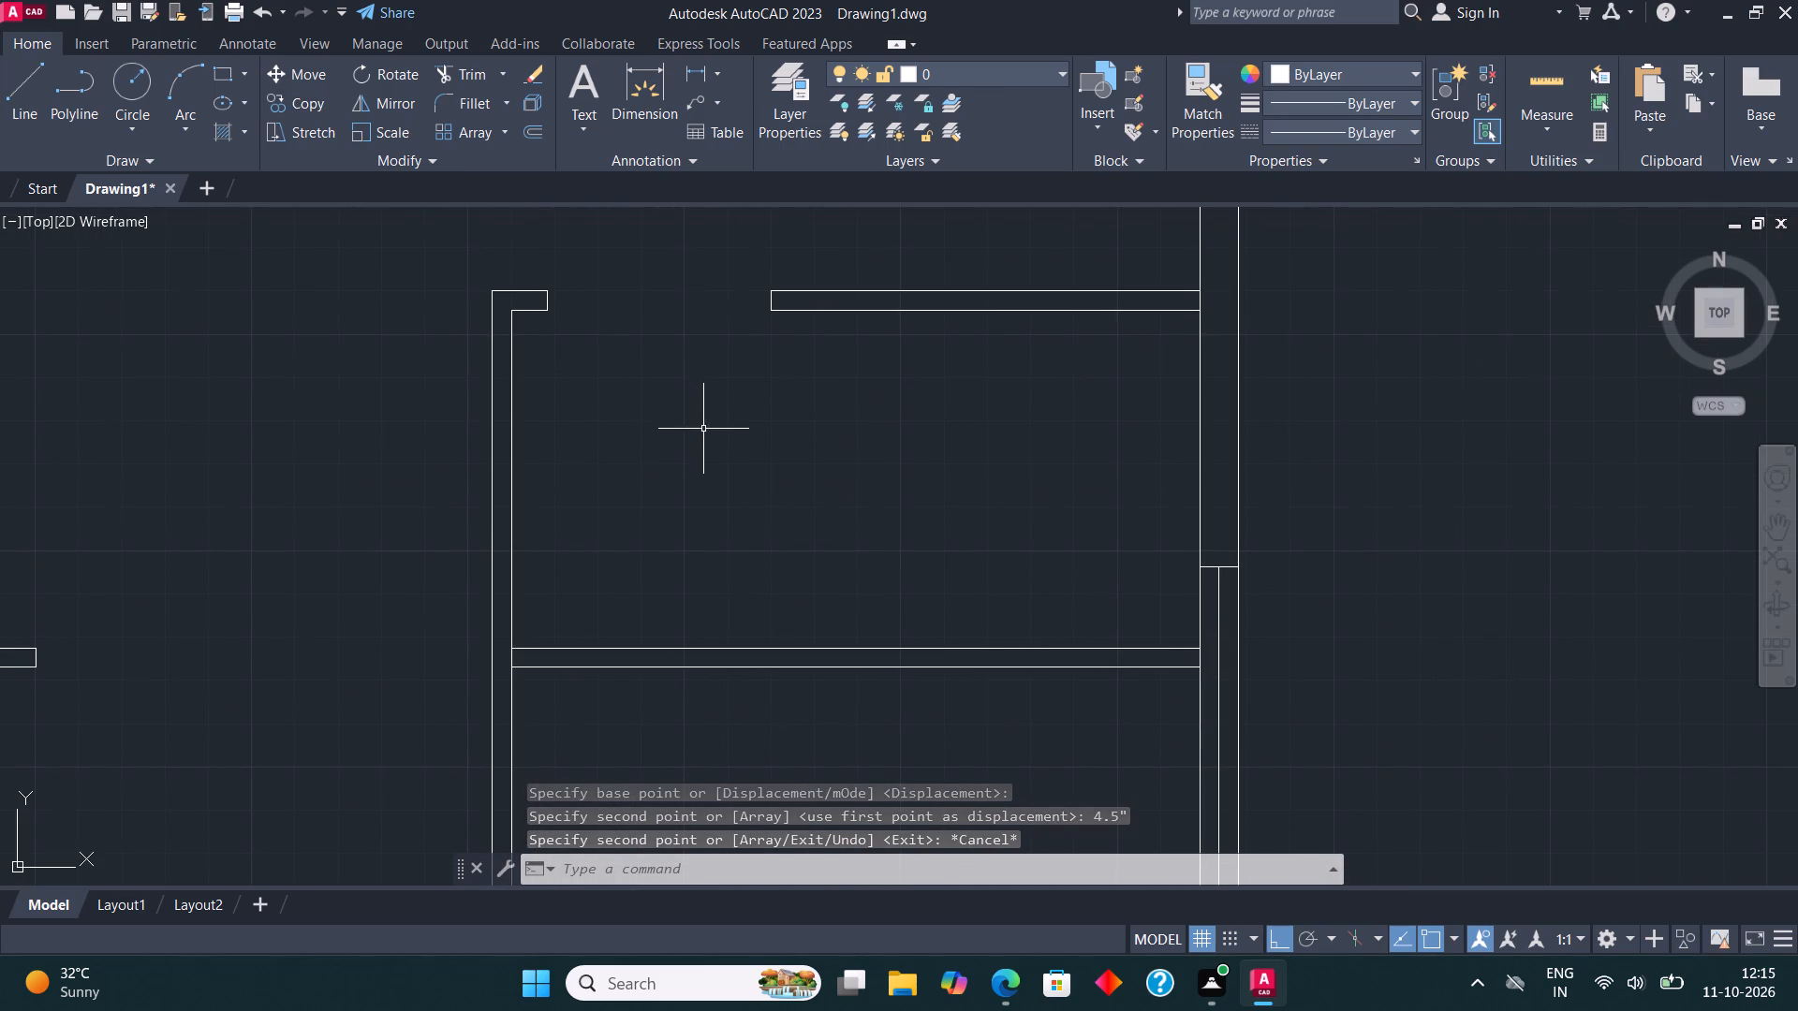
pyautogui.moveTo(737, 432); pyautogui.dragTo(783, 639, button='middle')
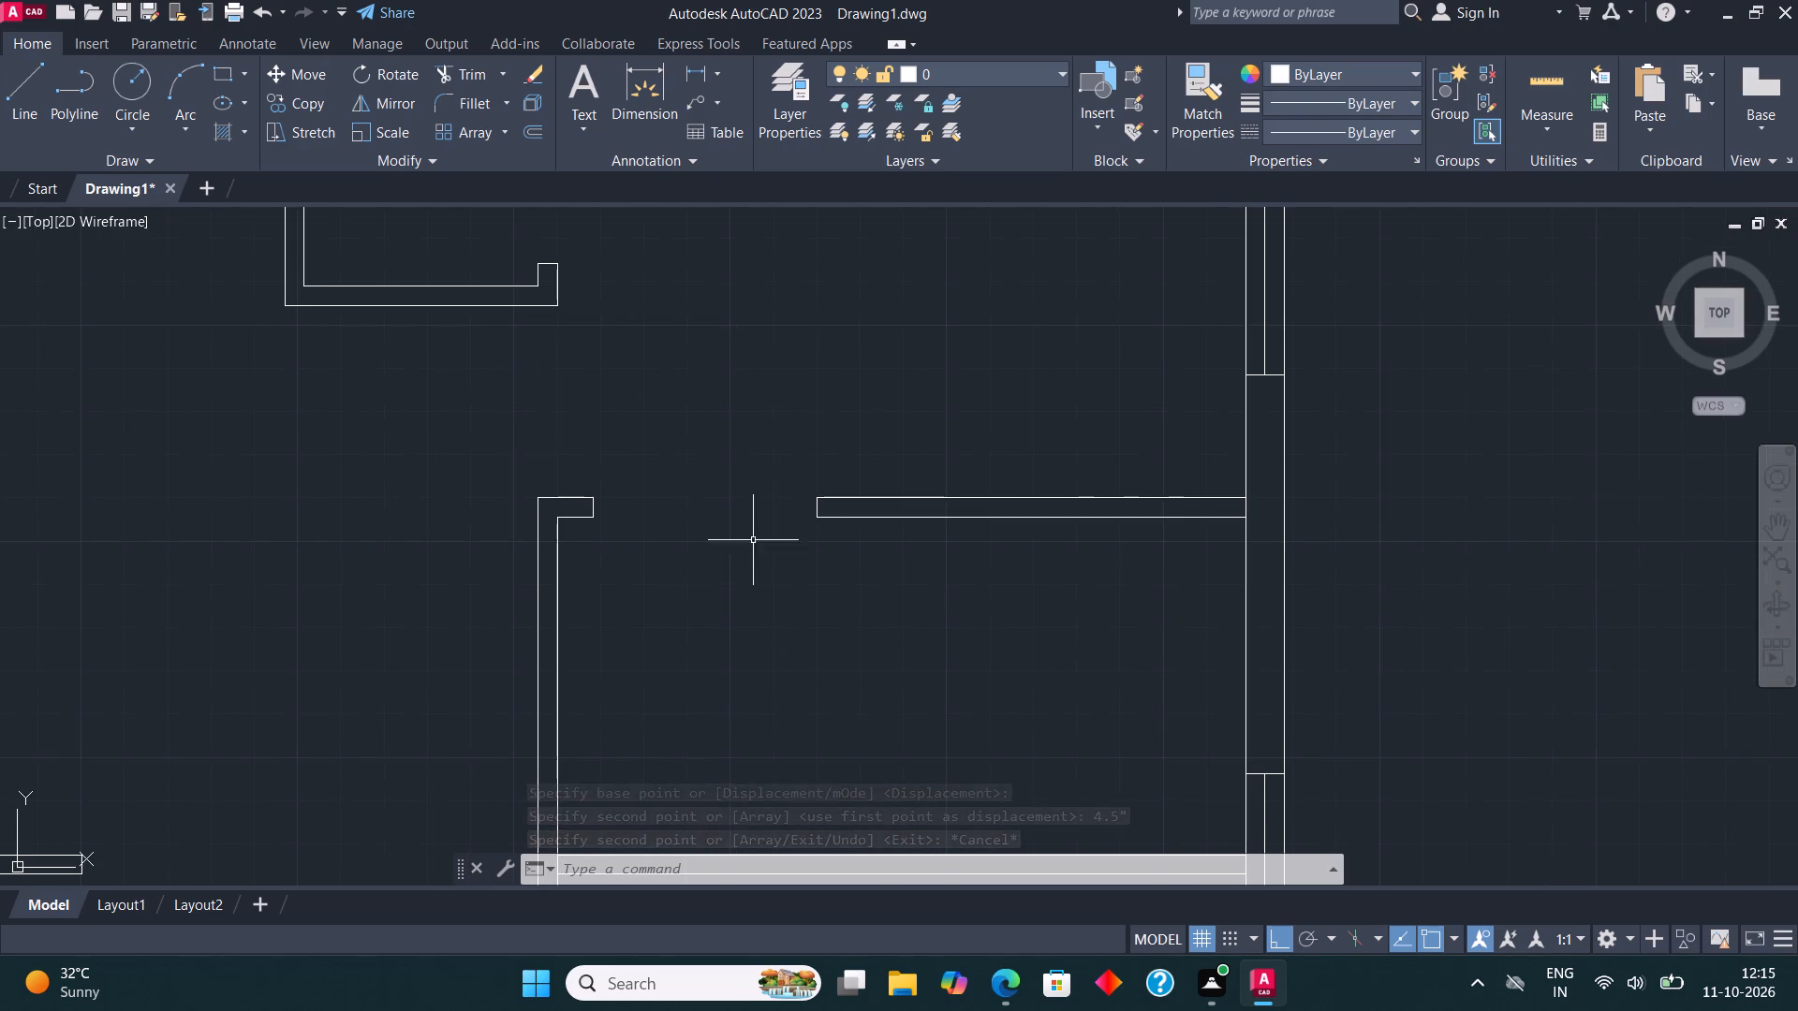
pyautogui.scroll(-2, 776, 389)
pyautogui.moveTo(828, 485); pyautogui.dragTo(821, 559, button='middle')
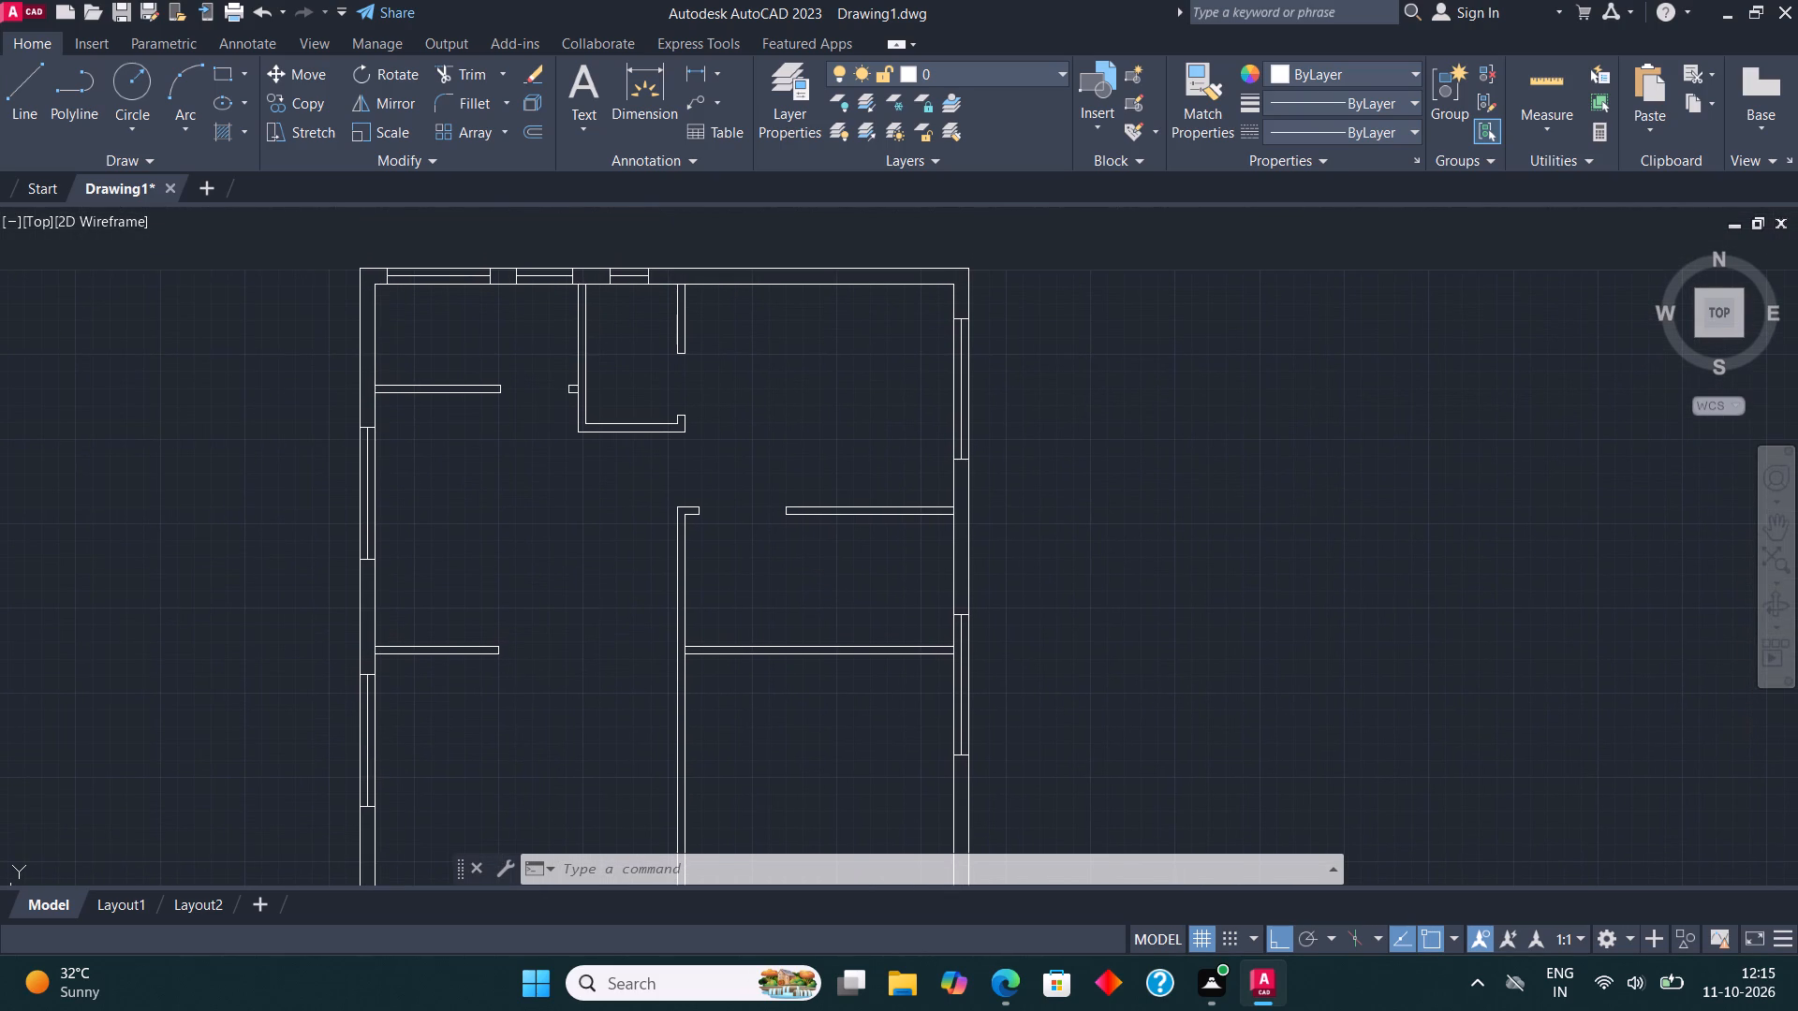
pyautogui.click(16, 78)
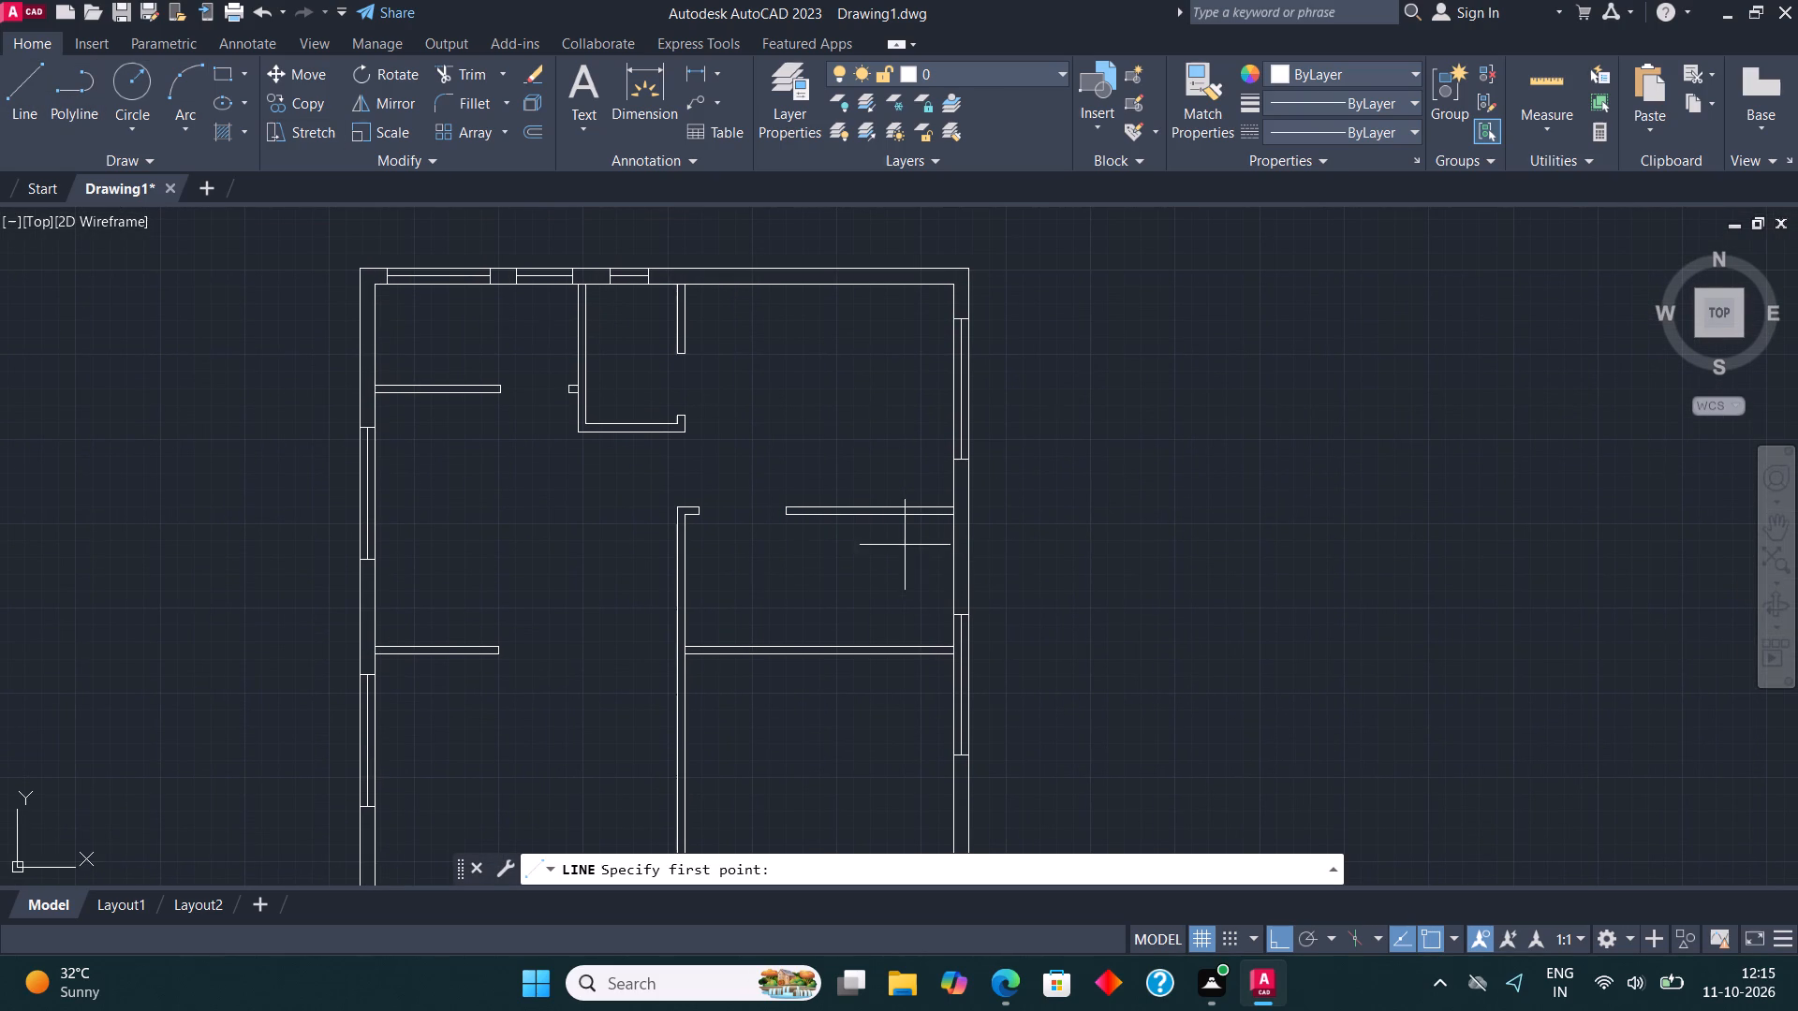
pyautogui.click(953, 518)
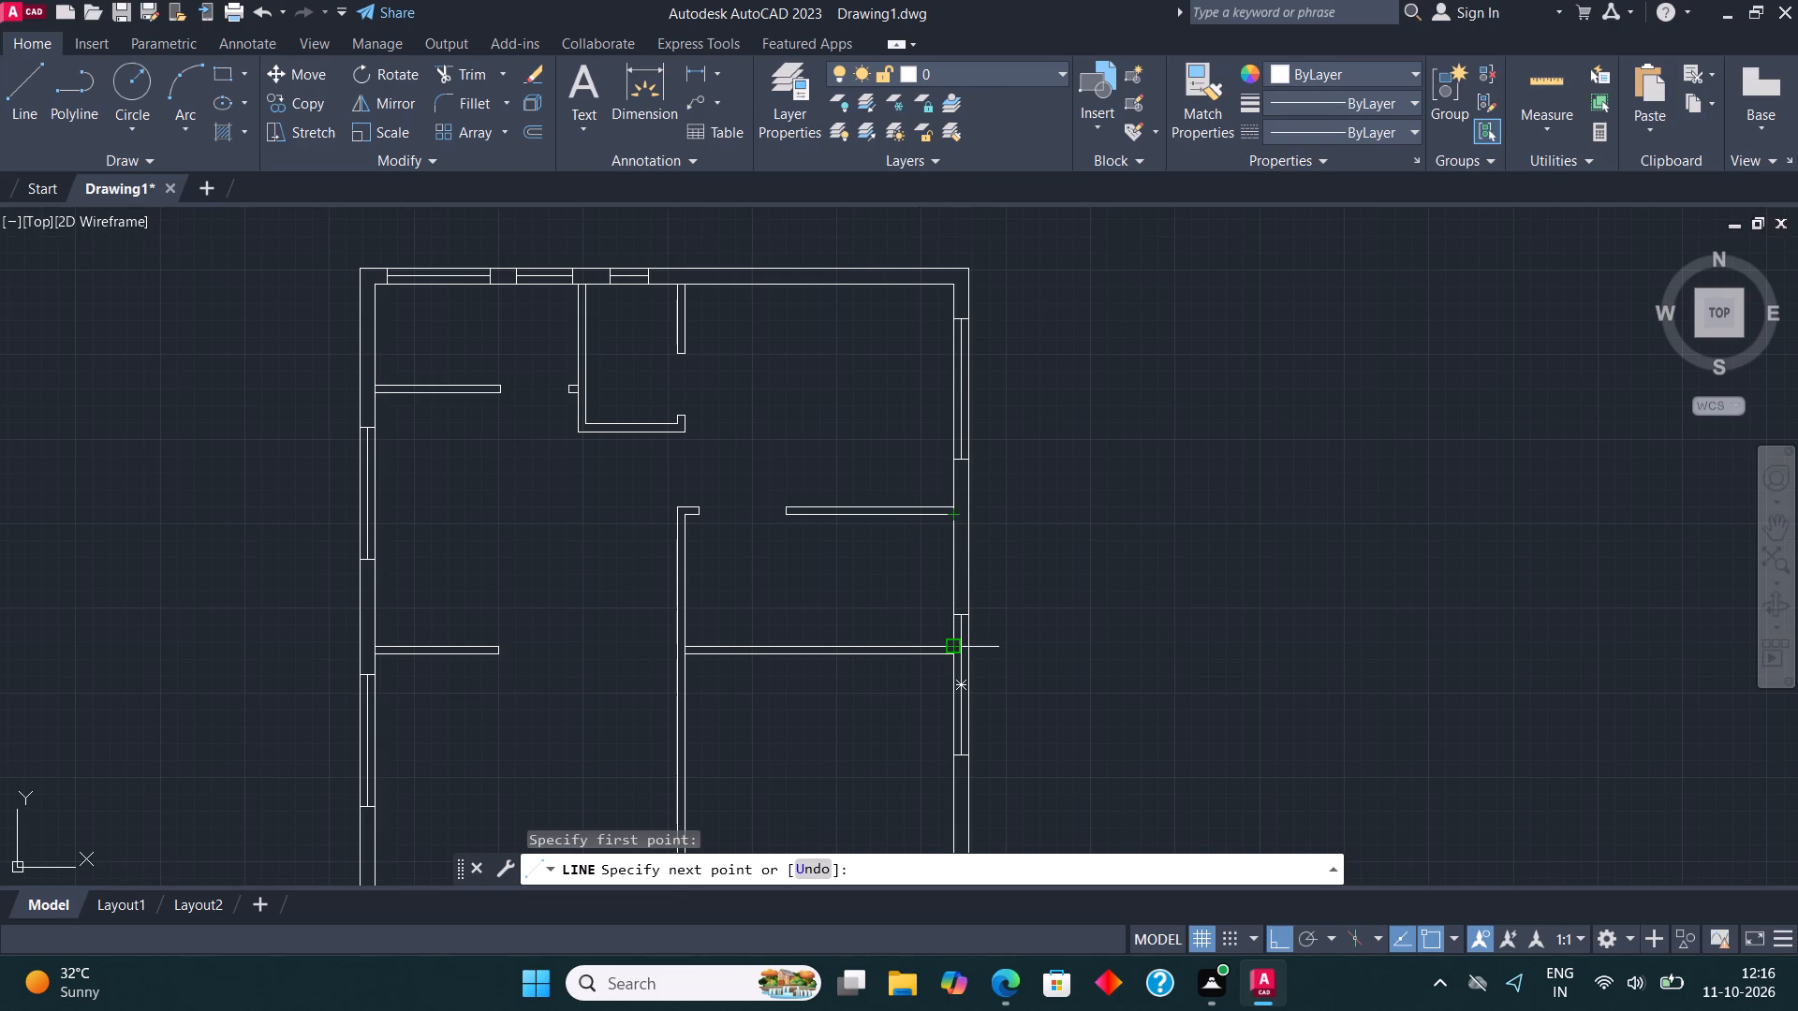
pyautogui.click(955, 640)
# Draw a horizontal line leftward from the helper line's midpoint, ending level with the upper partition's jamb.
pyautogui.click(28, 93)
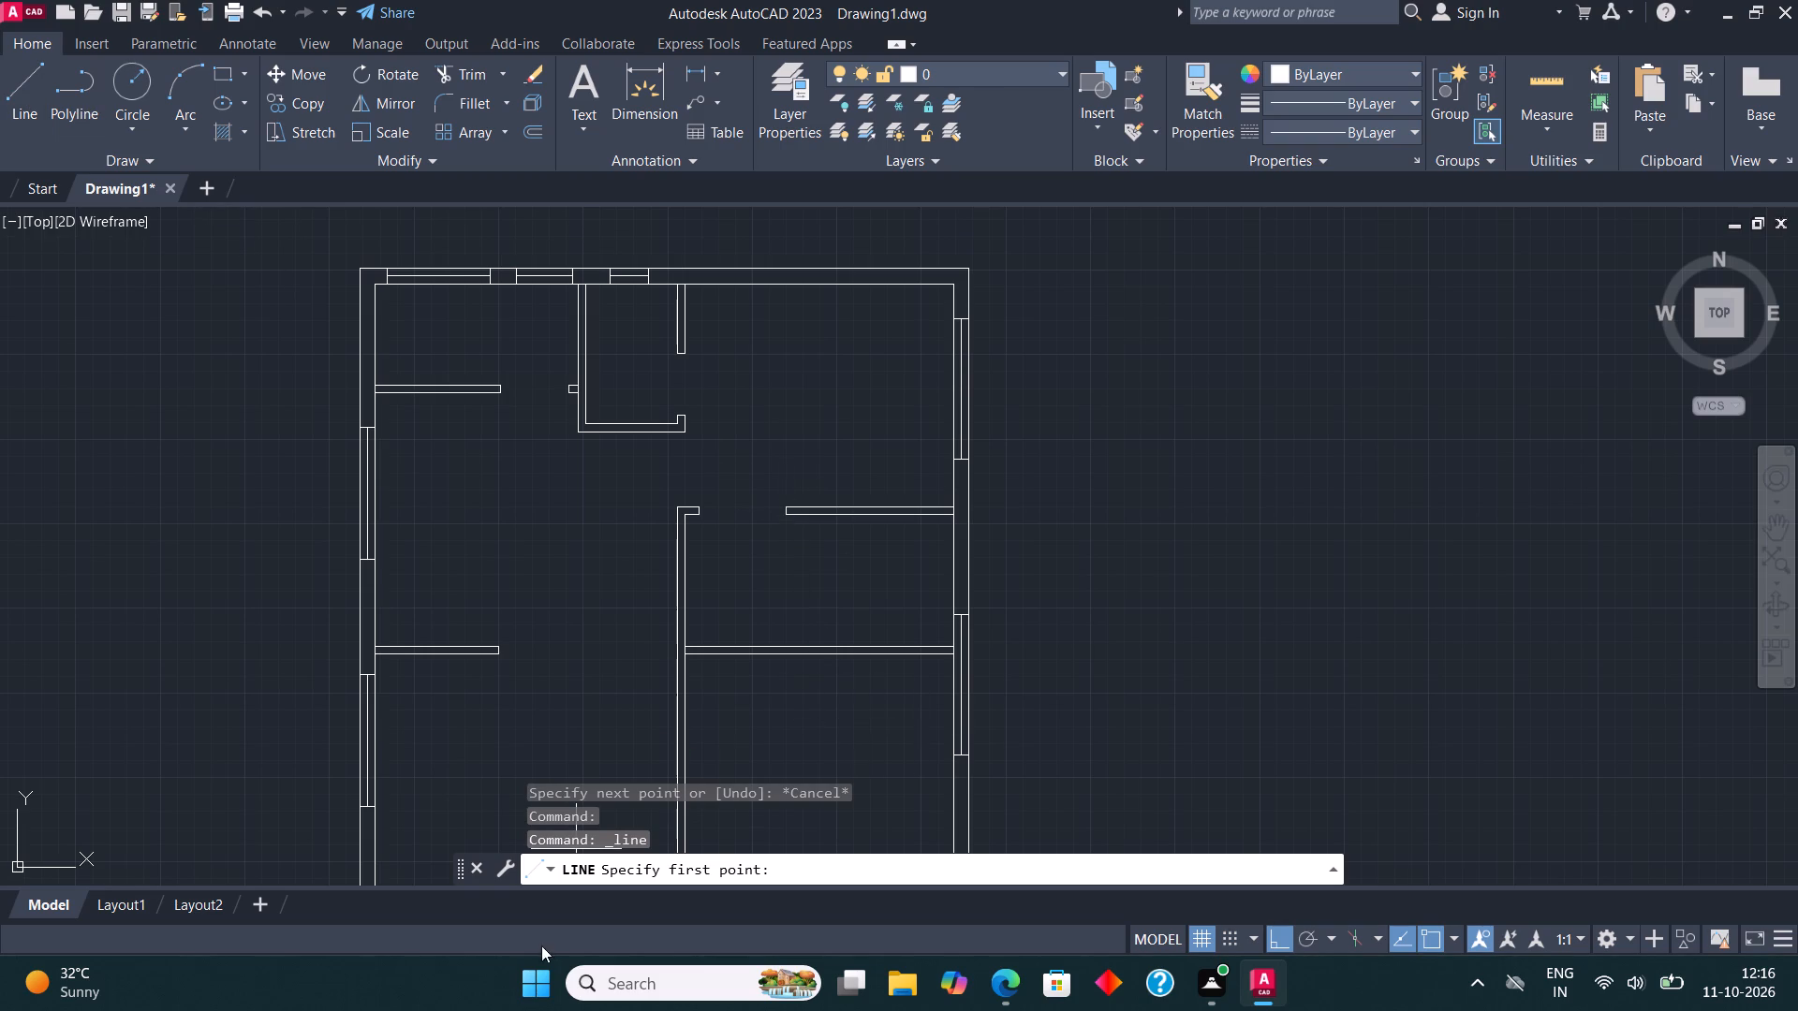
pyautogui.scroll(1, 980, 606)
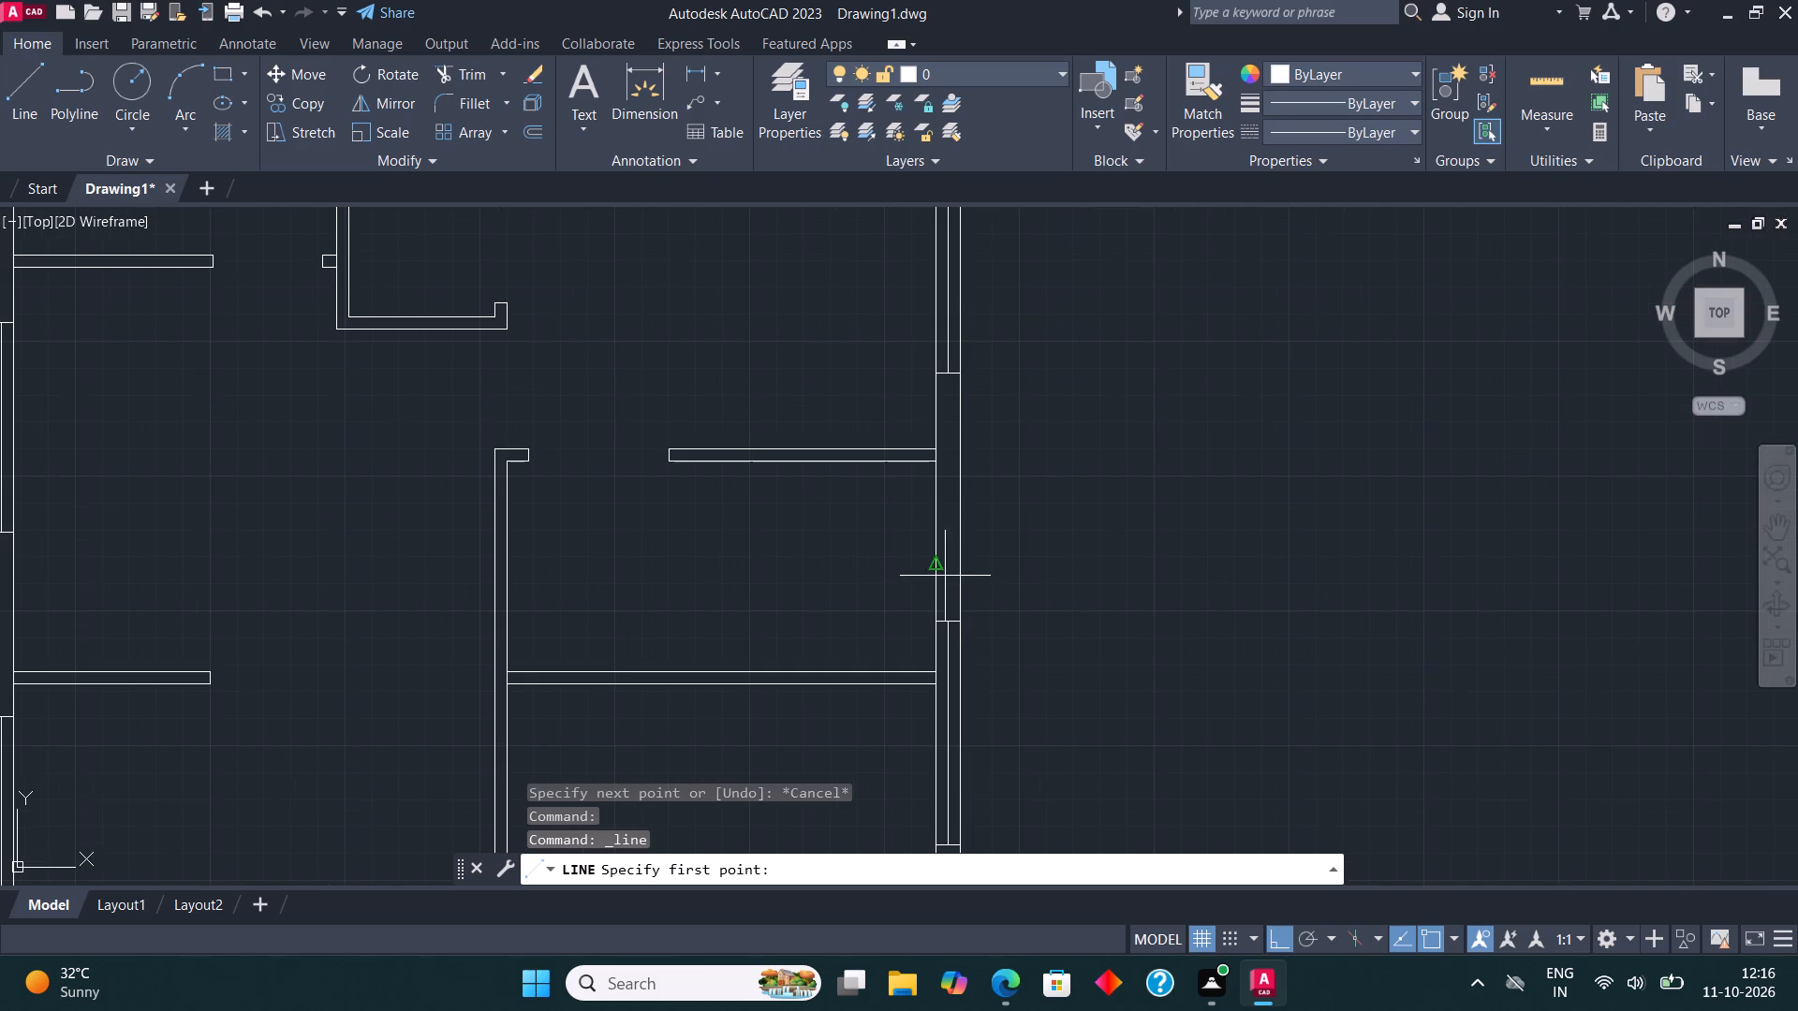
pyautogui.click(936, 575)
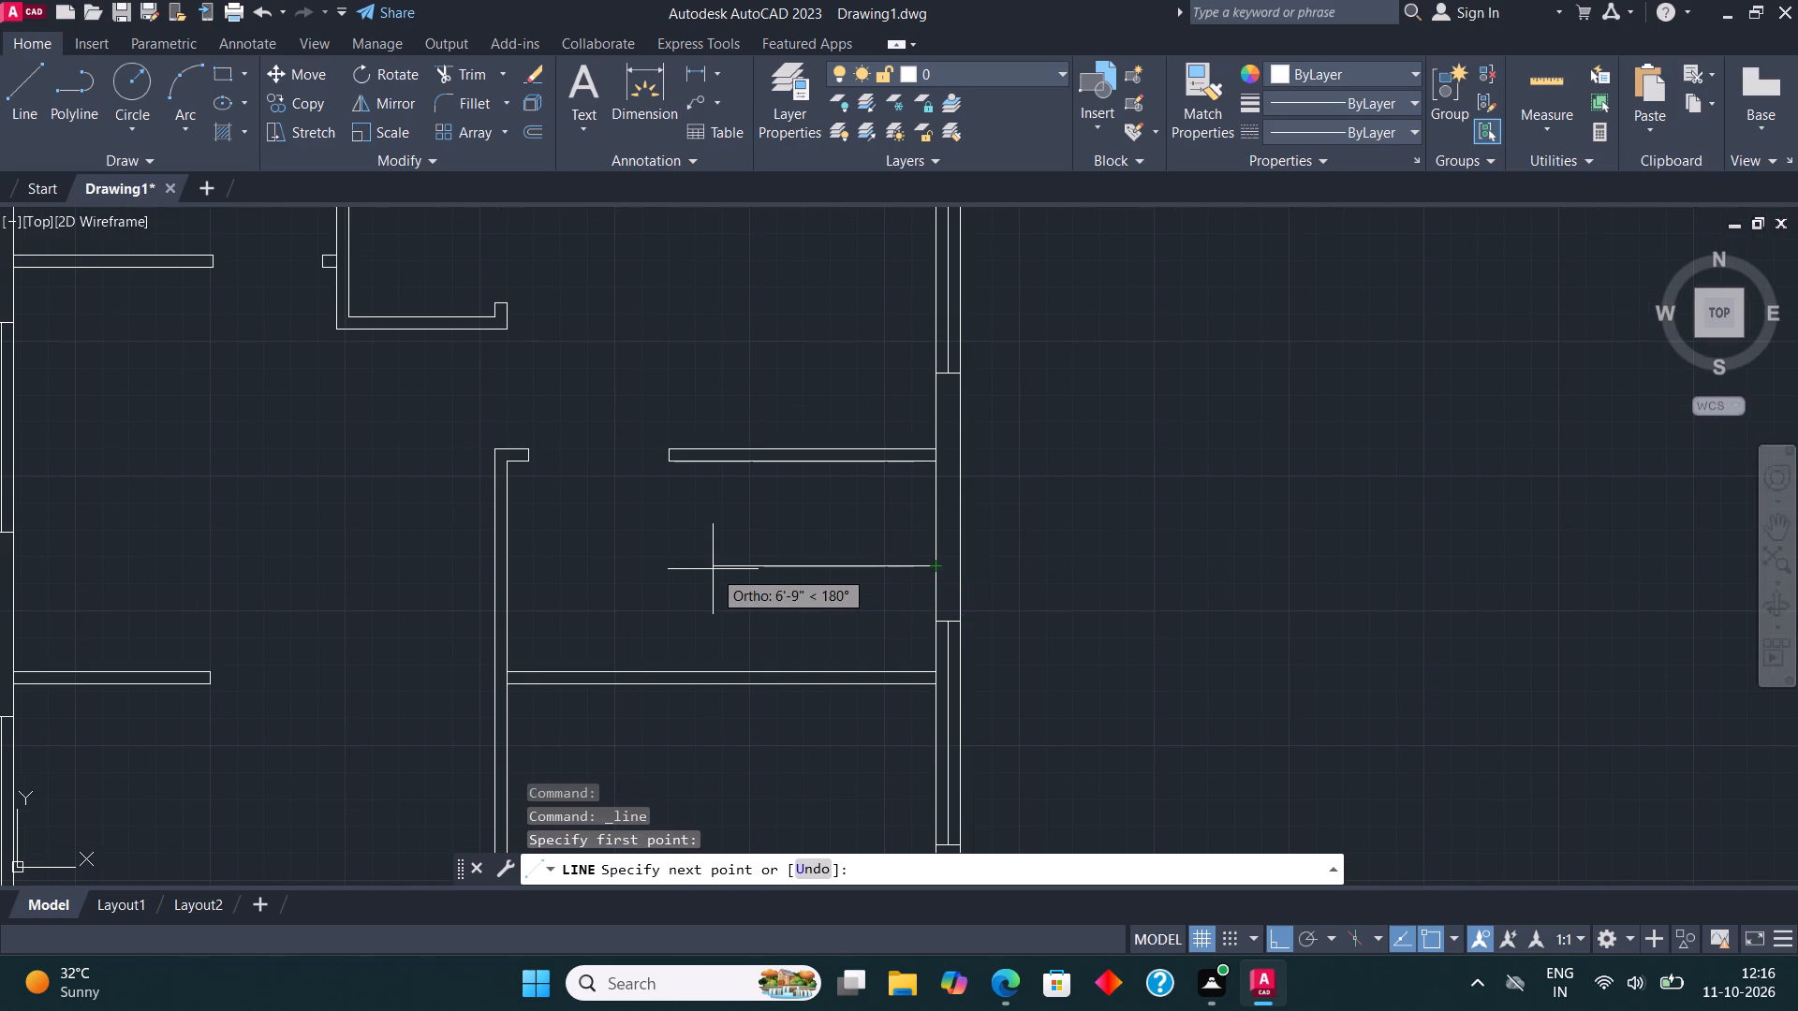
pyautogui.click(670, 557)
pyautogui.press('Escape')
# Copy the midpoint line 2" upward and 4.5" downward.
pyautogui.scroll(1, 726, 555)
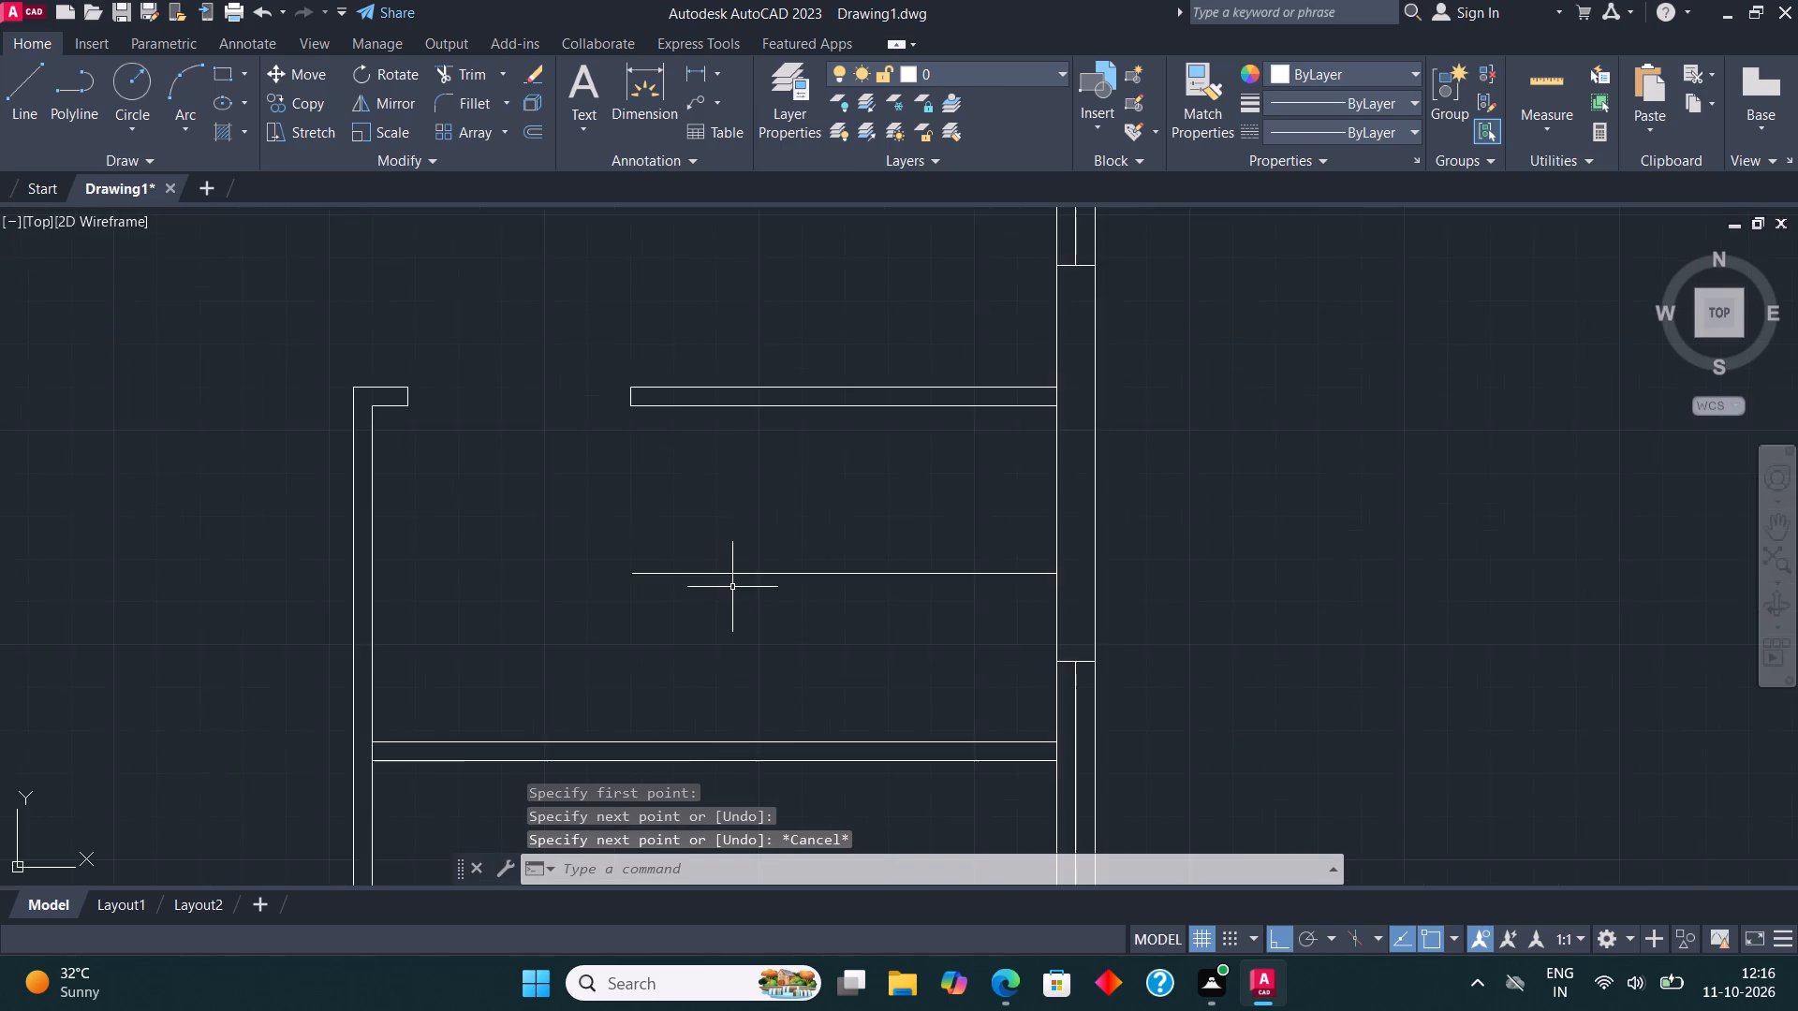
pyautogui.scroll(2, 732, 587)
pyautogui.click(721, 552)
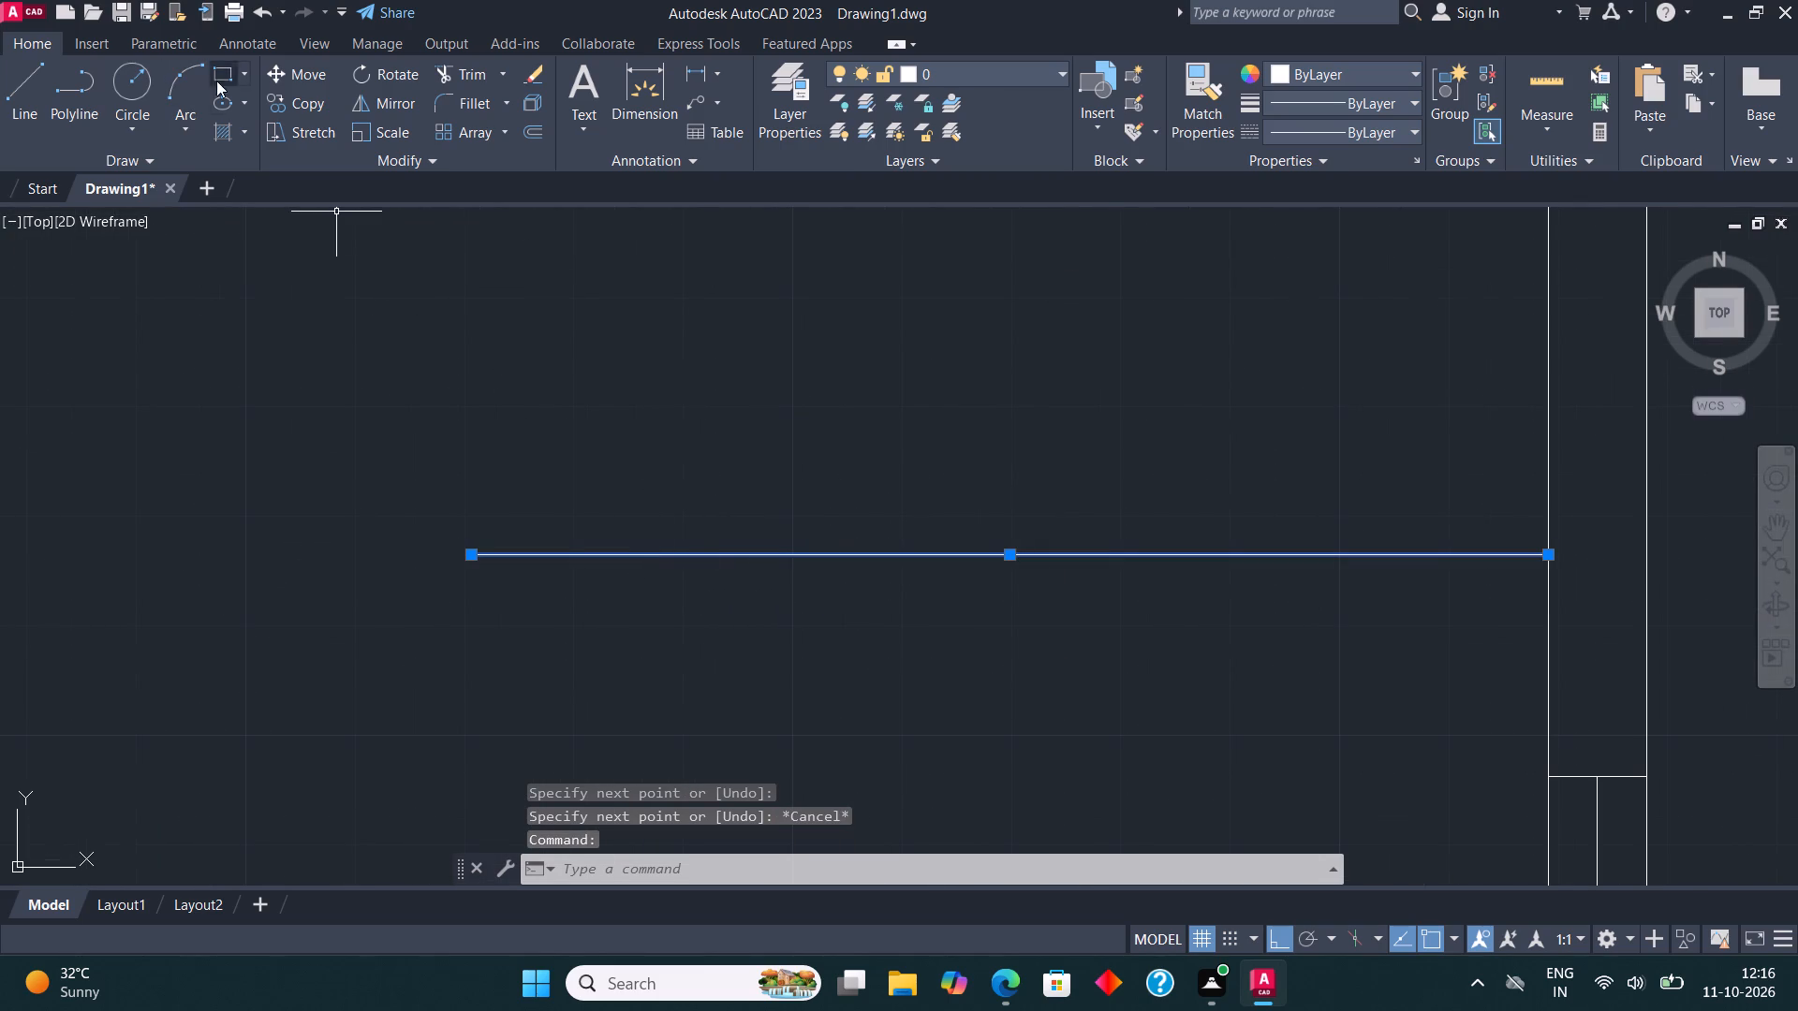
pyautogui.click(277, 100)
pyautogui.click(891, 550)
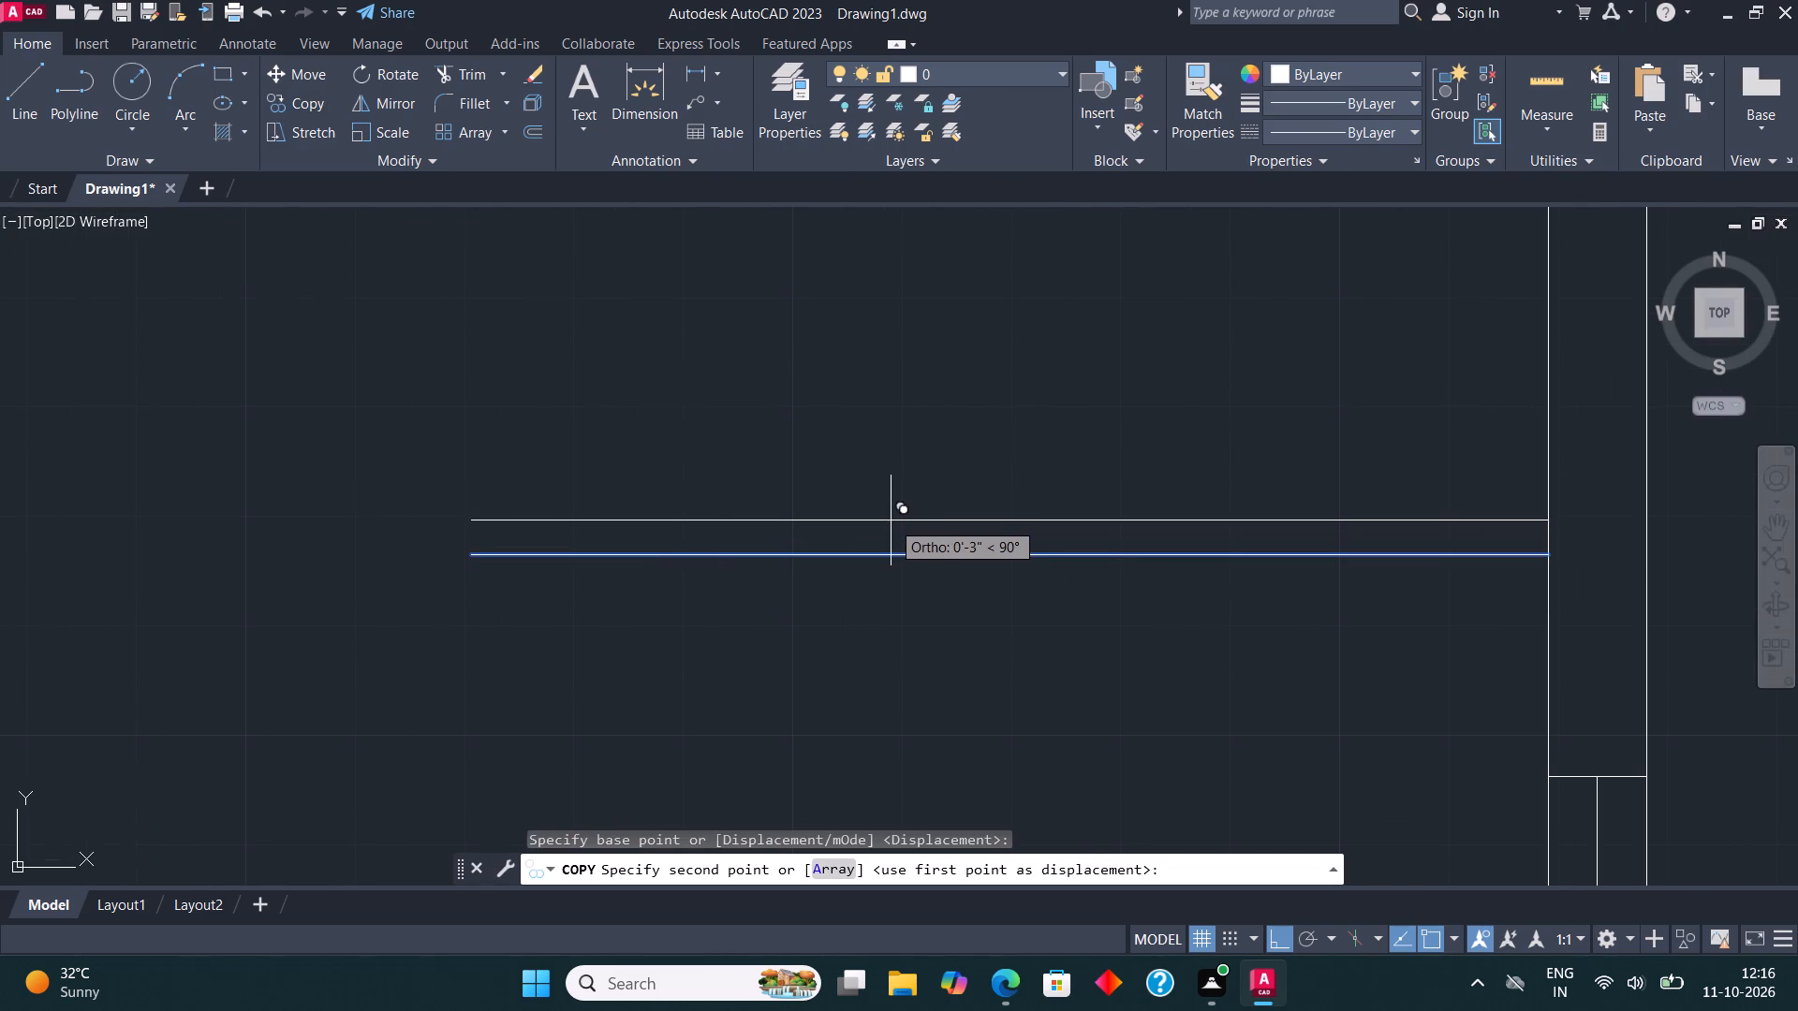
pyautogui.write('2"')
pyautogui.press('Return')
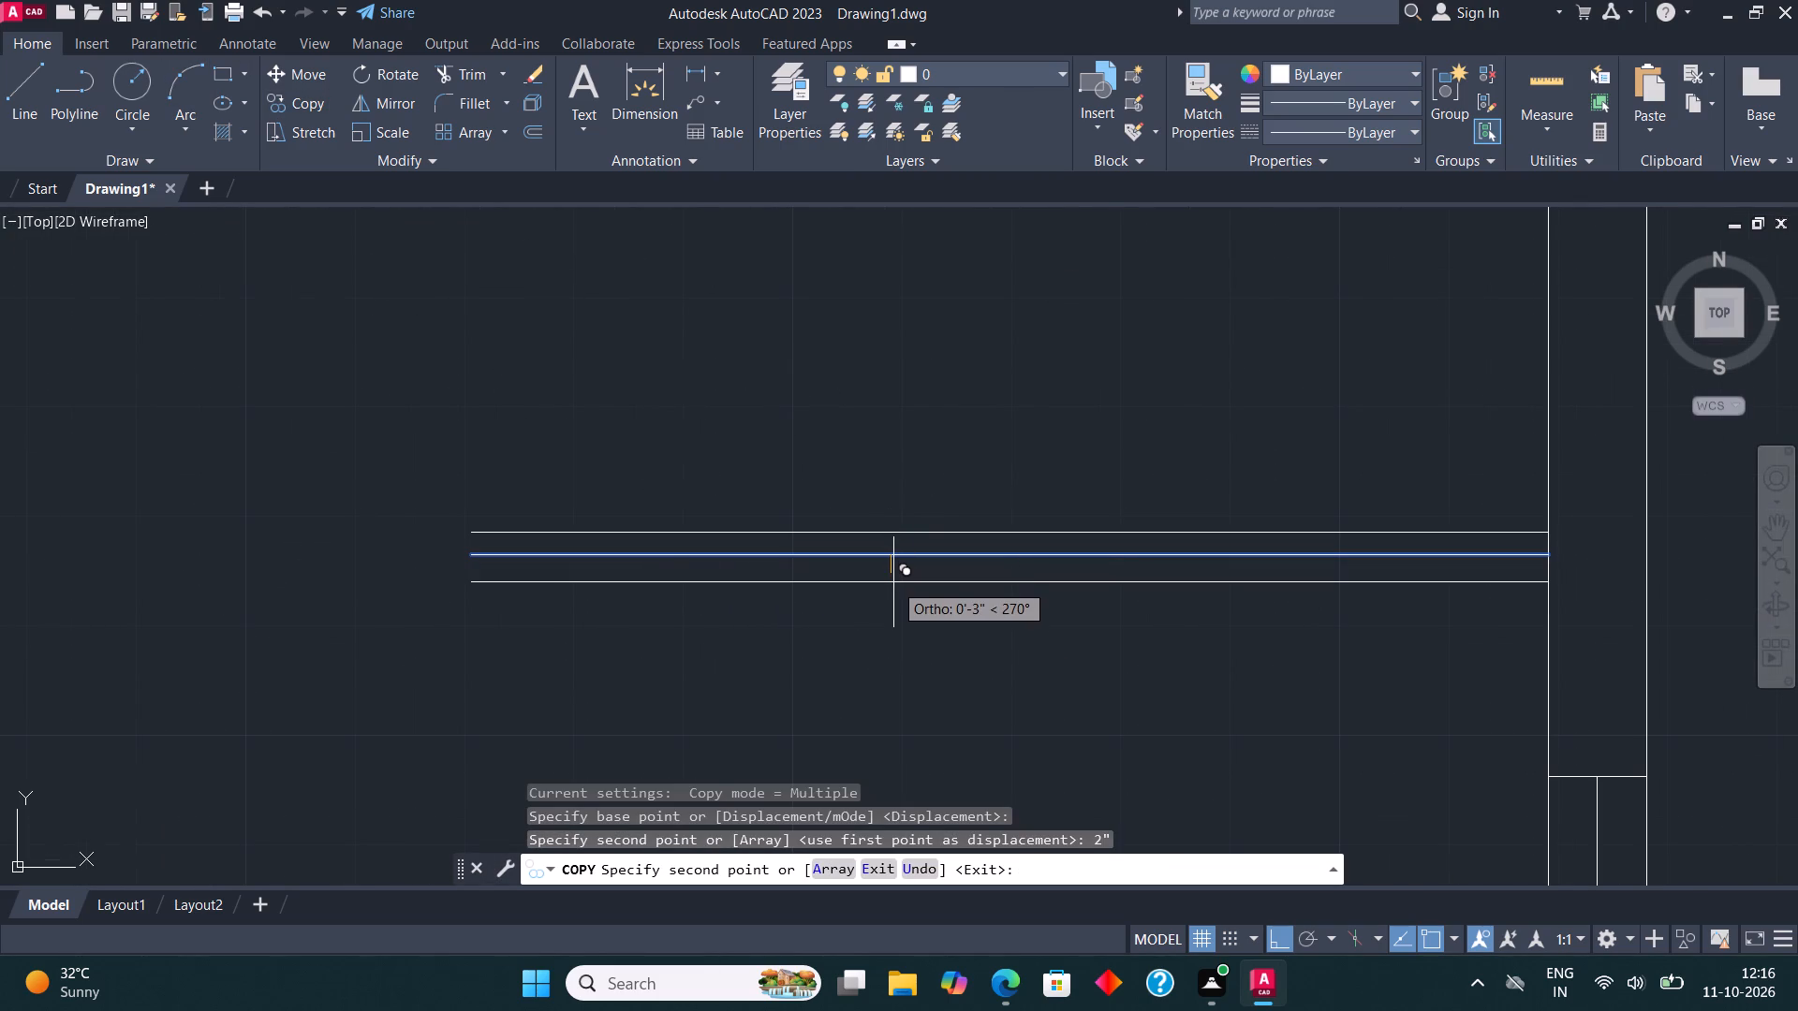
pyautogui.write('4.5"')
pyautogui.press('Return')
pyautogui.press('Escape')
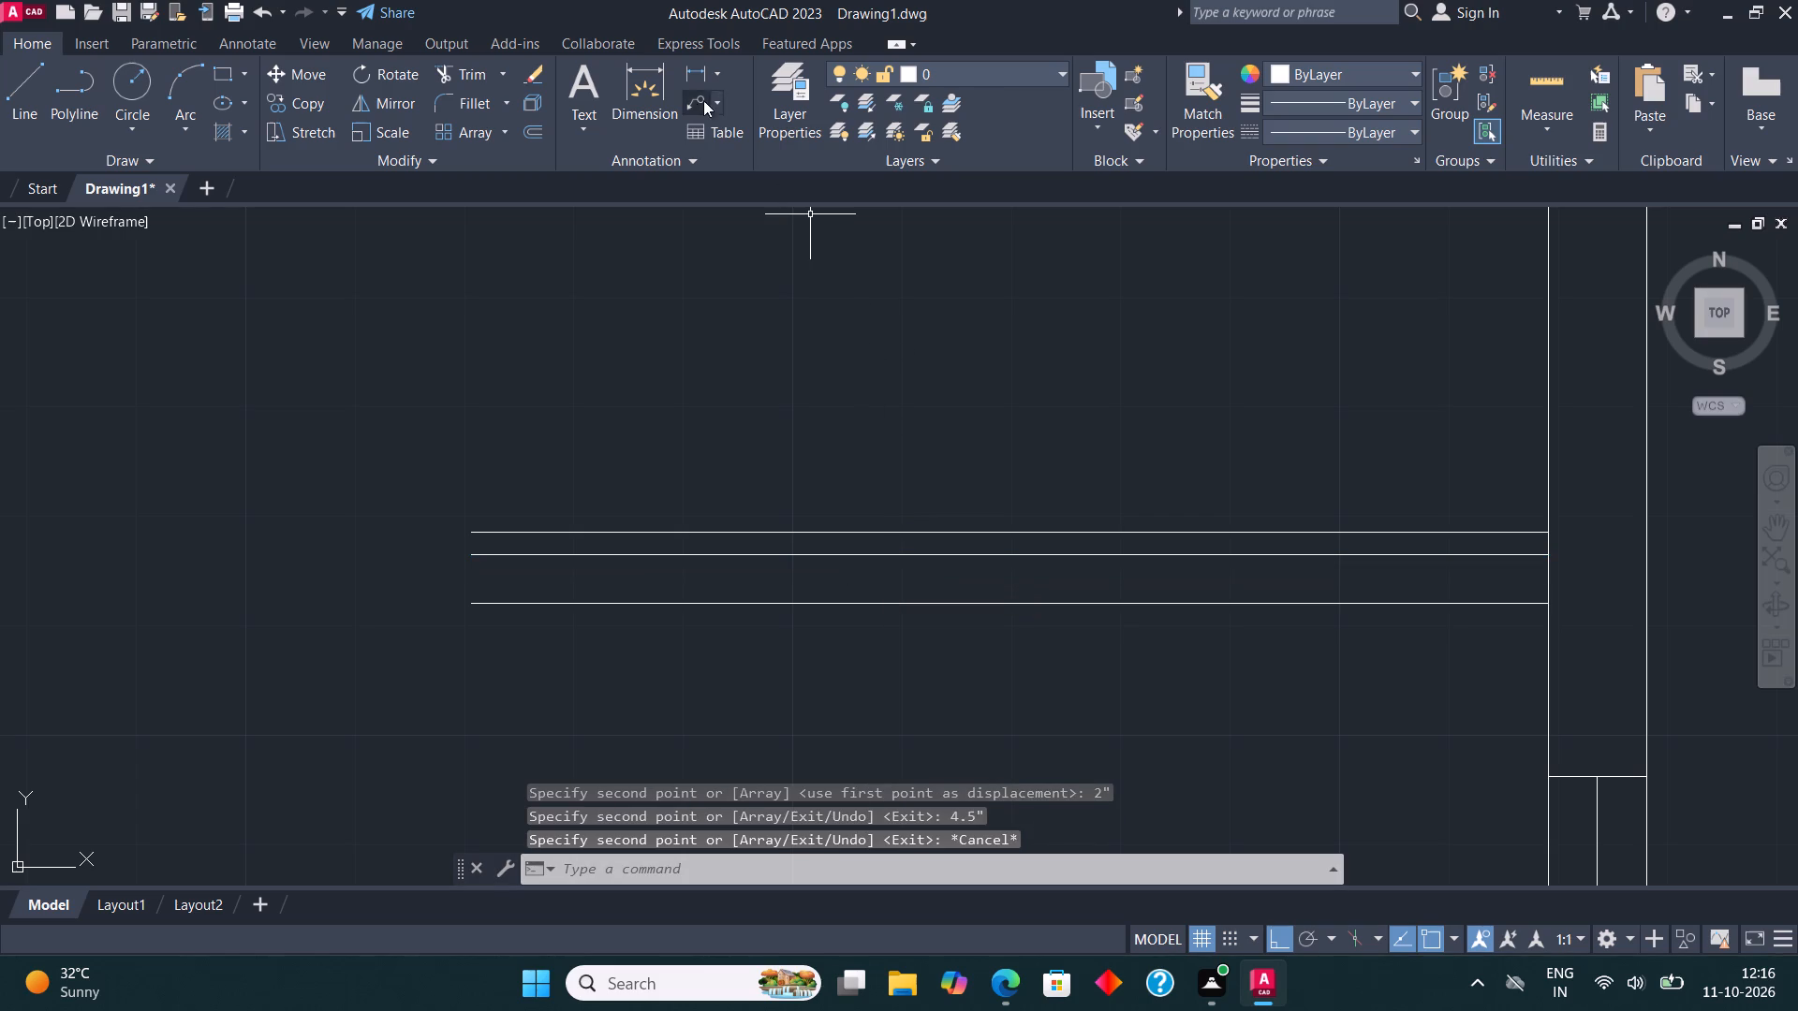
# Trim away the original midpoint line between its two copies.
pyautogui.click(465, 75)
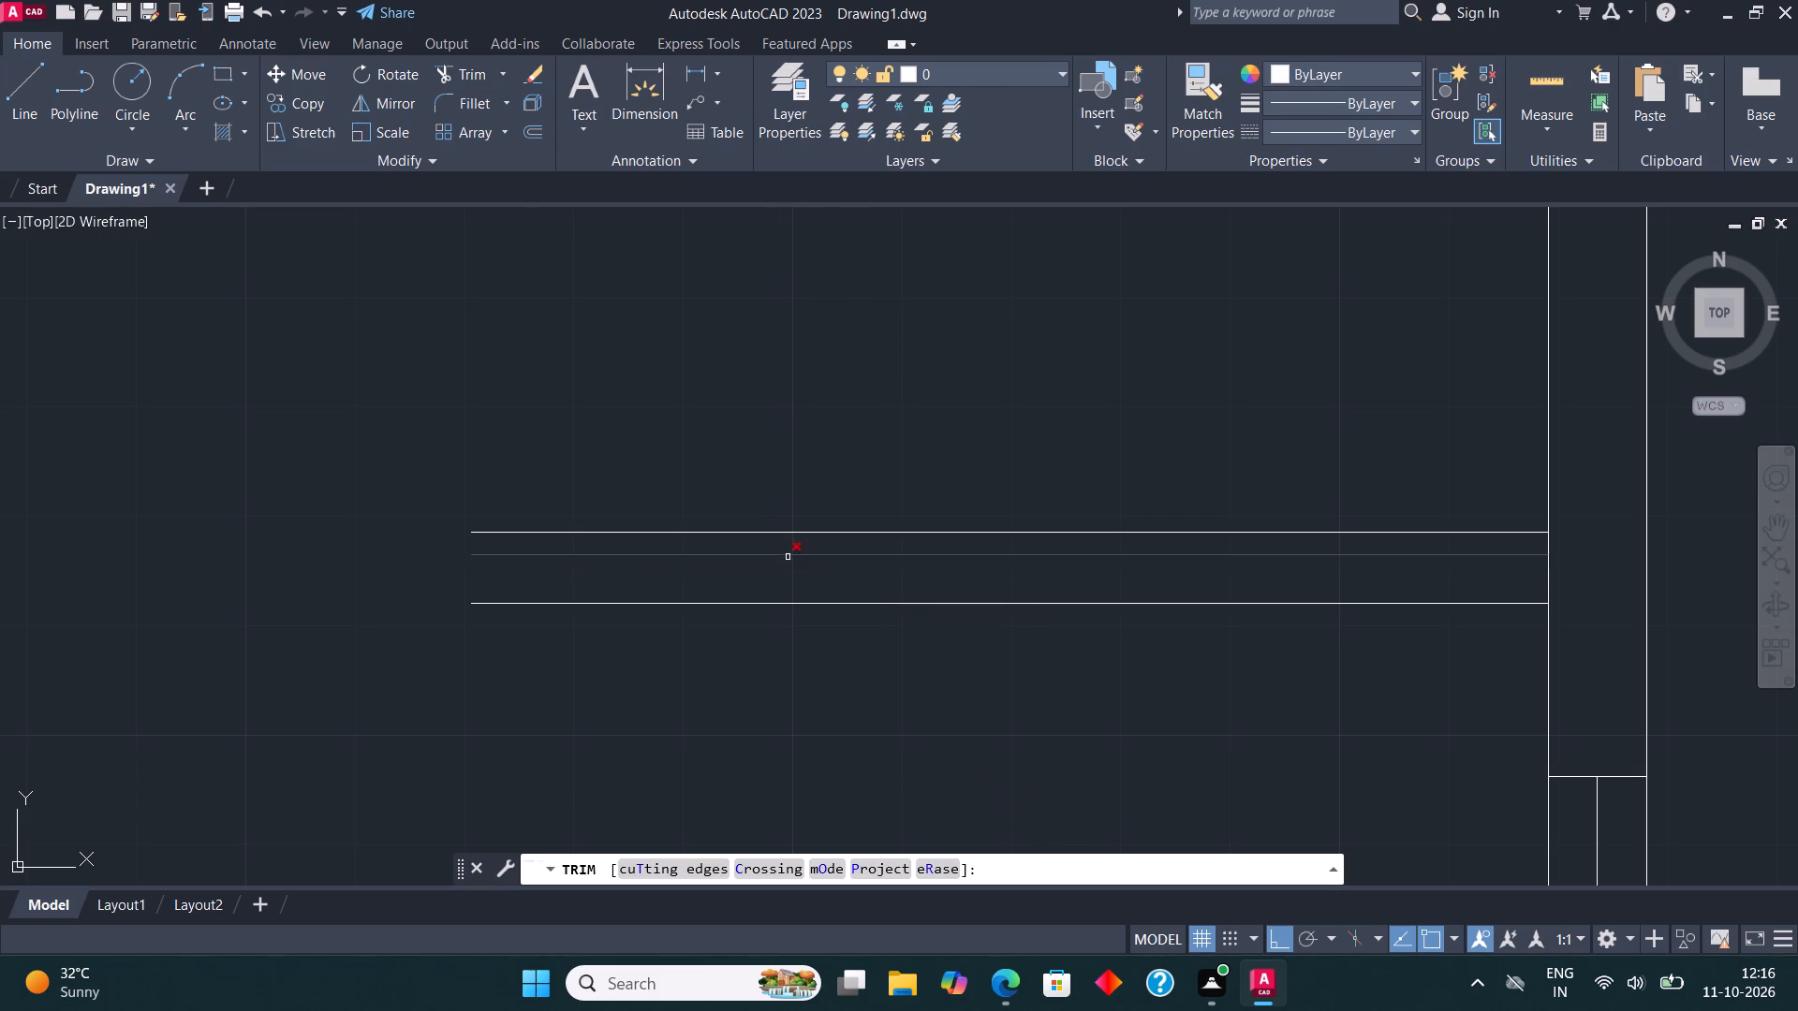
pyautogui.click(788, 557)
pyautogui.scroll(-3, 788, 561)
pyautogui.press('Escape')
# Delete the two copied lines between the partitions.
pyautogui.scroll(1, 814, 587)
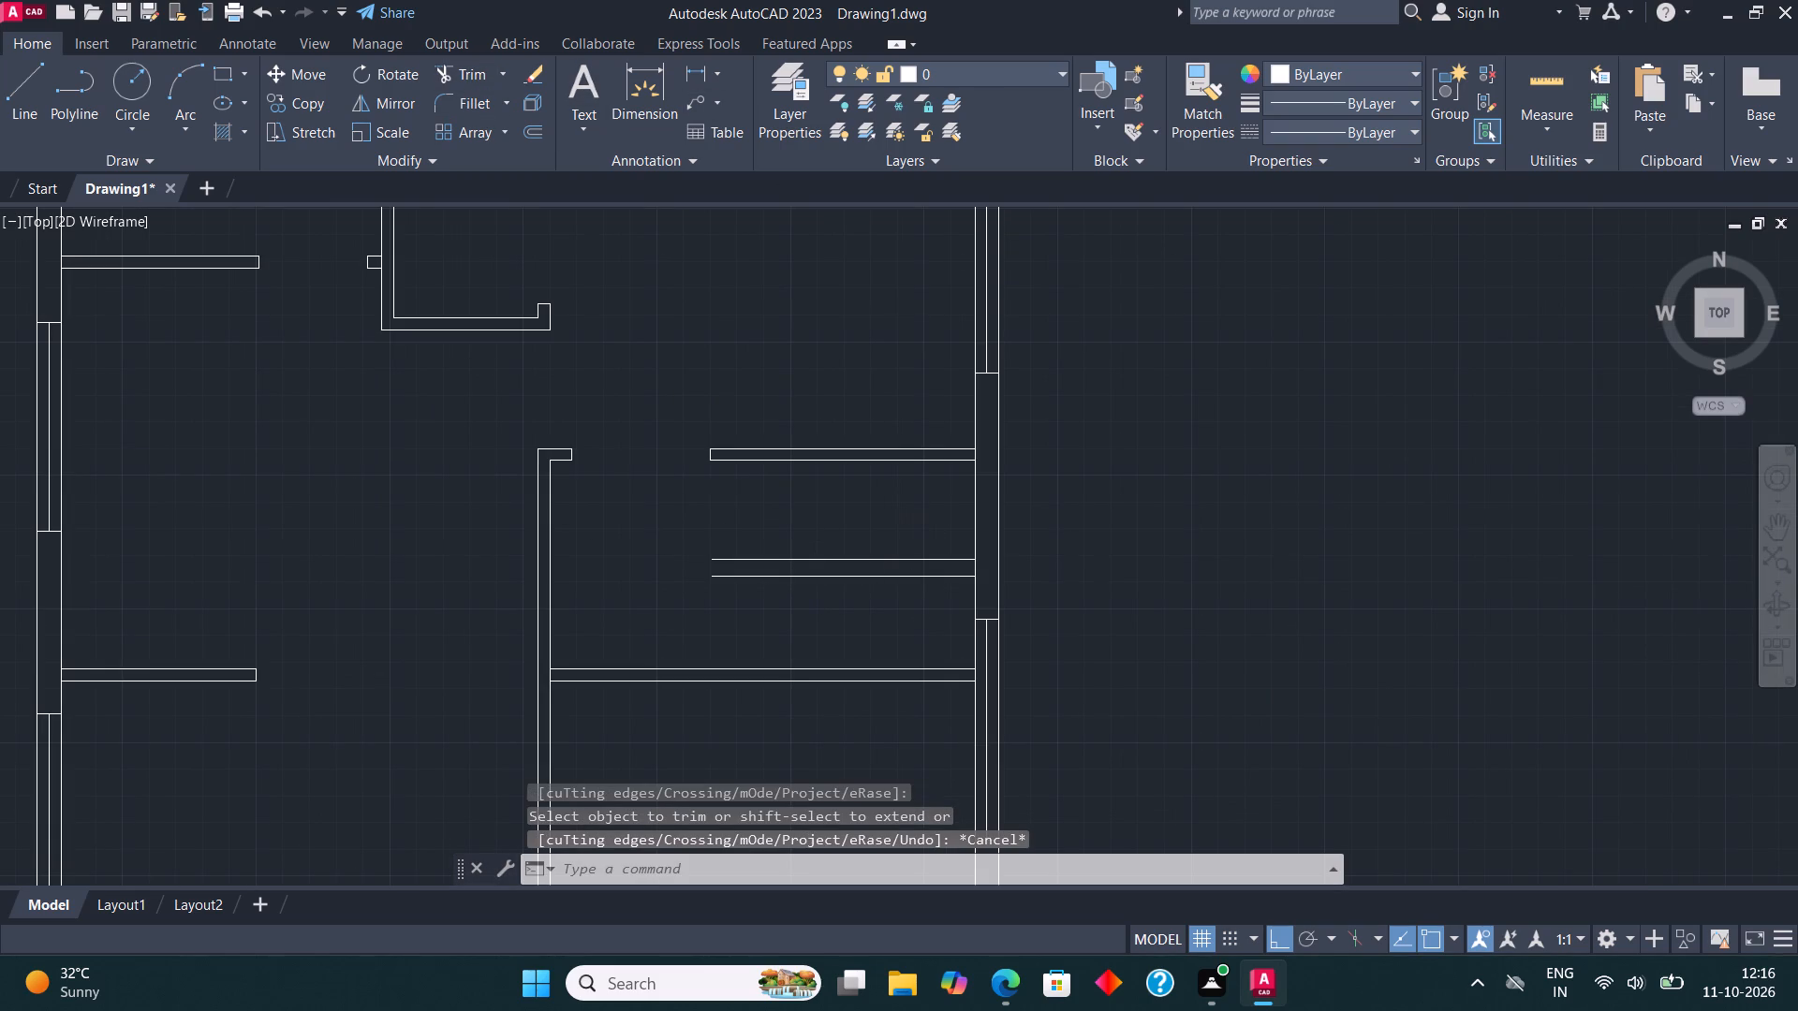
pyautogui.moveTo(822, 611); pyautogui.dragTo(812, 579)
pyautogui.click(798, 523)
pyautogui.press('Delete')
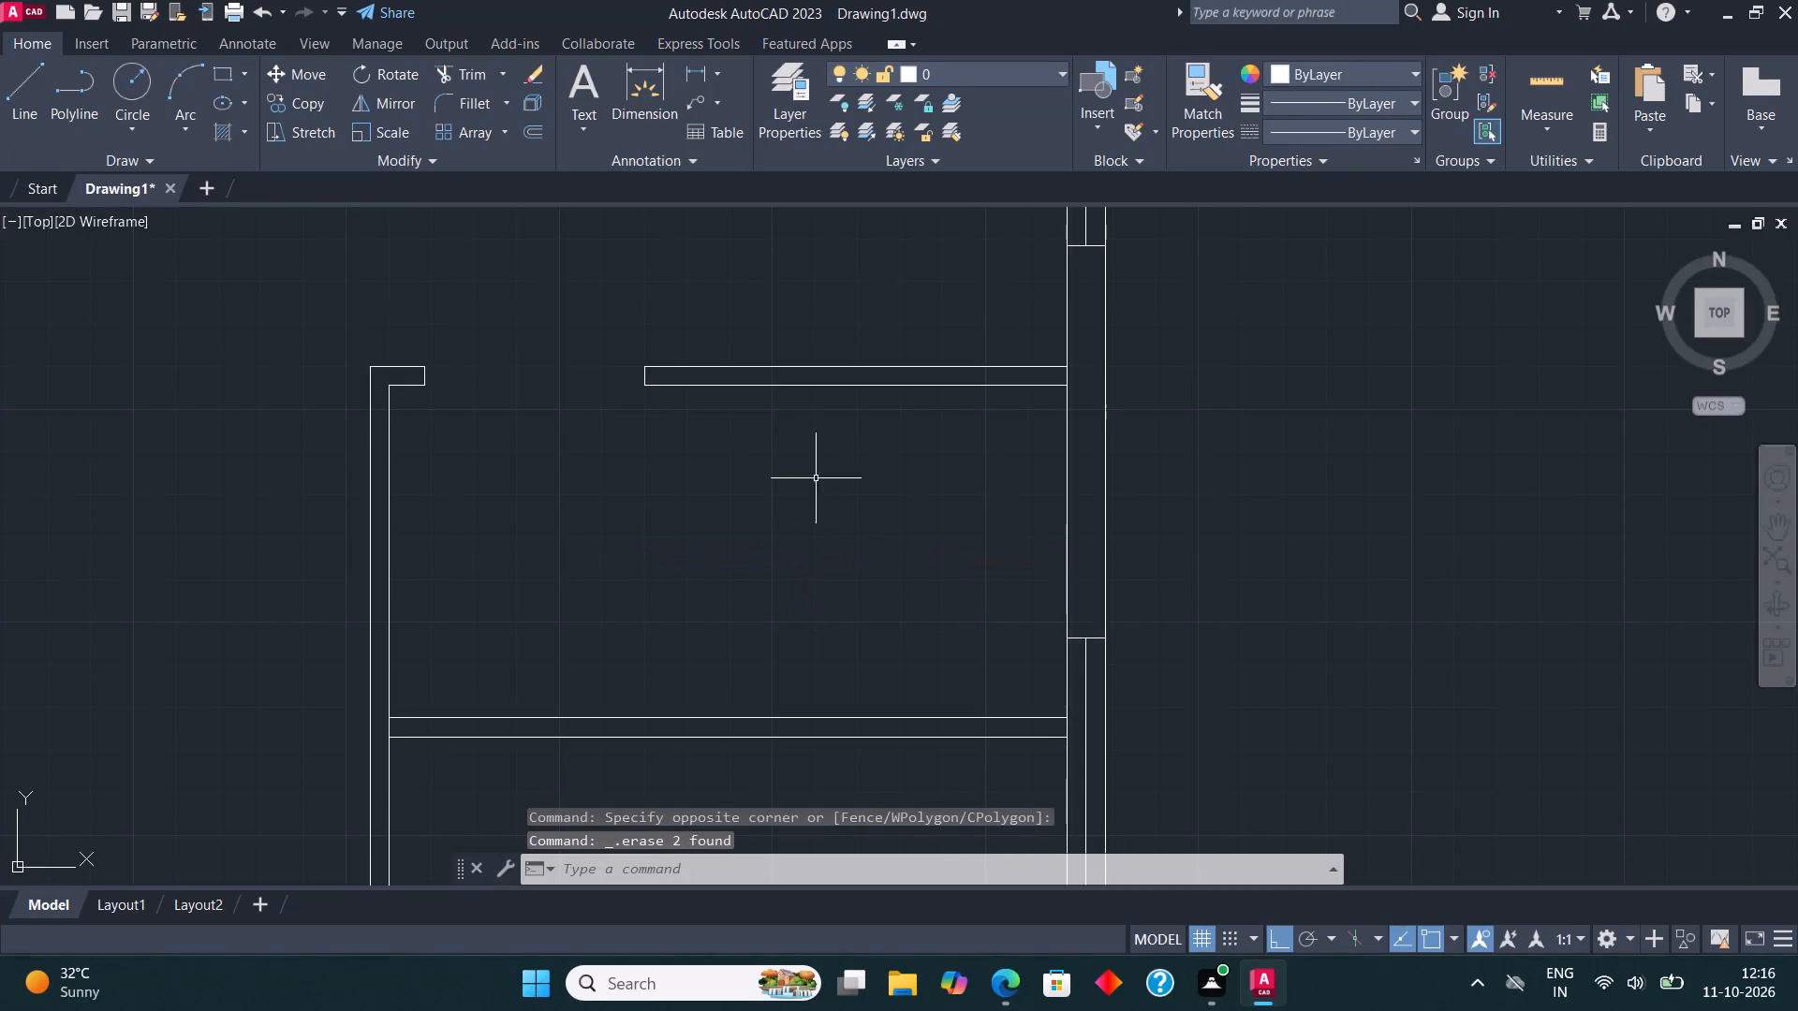
# Draw a horizontal line about 8'-8" long leftward from the helper line's midpoint on the right outer wall.
pyautogui.click(14, 85)
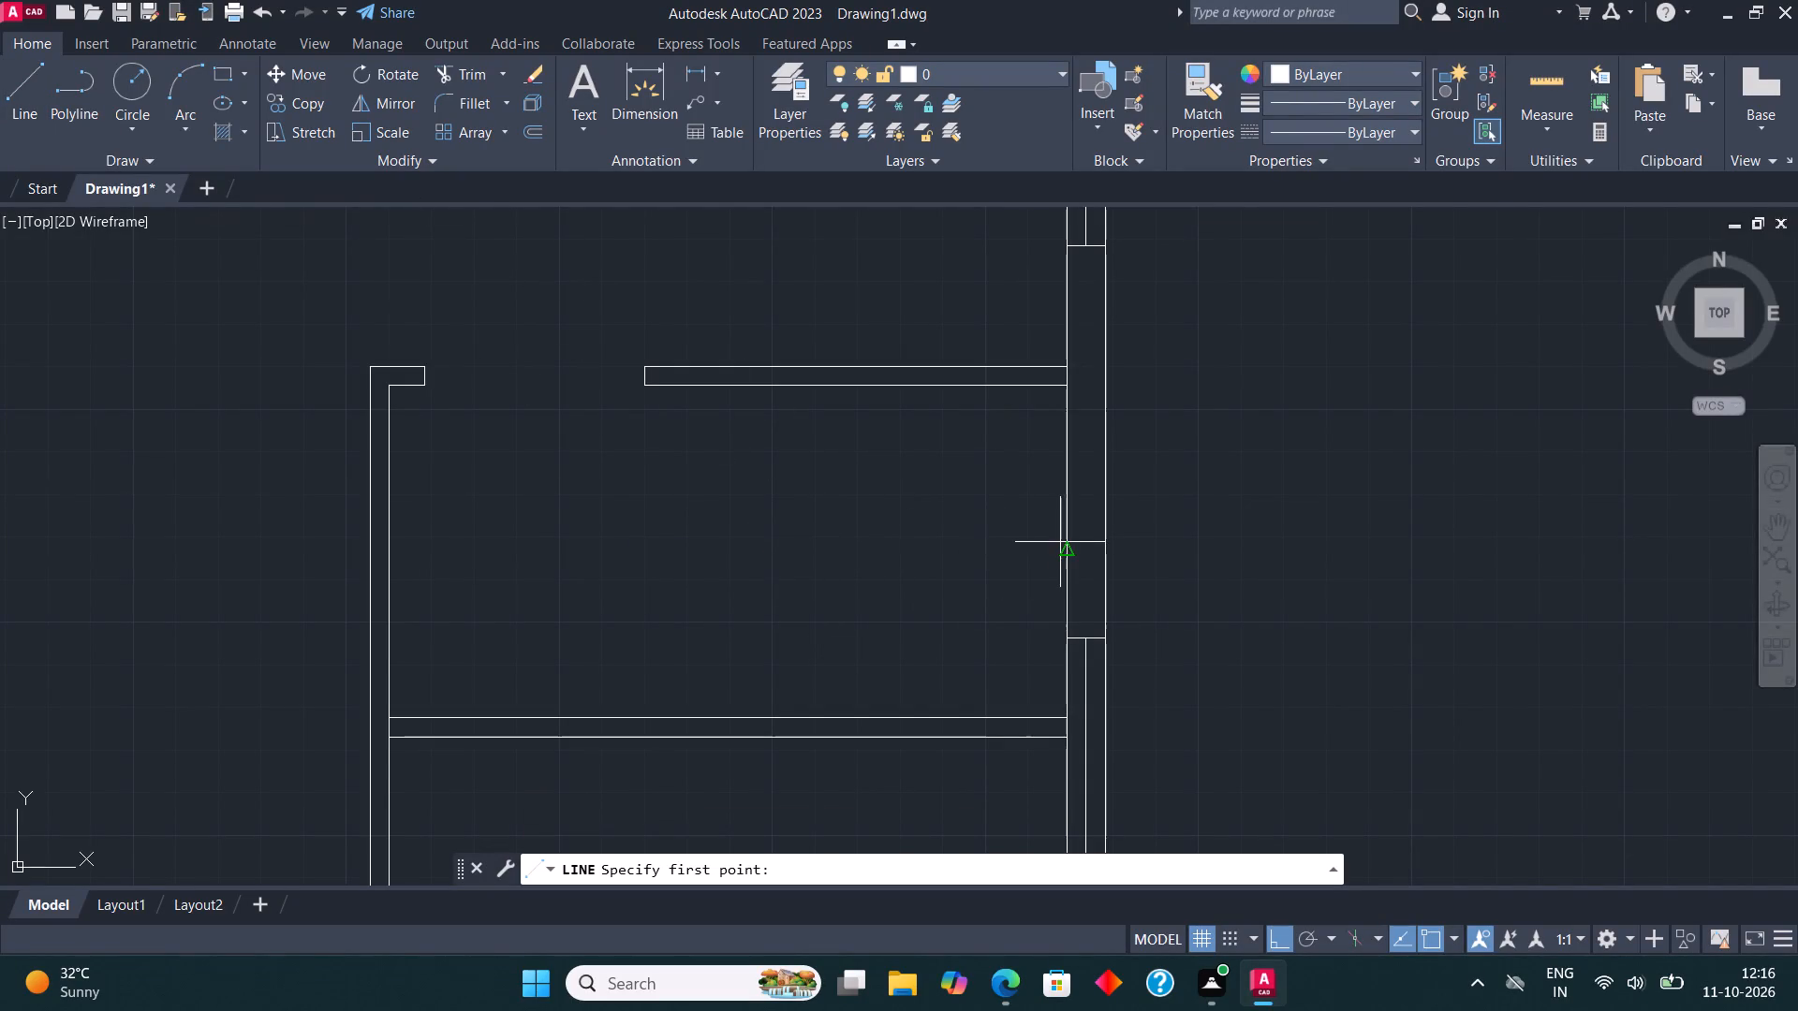
pyautogui.click(1063, 548)
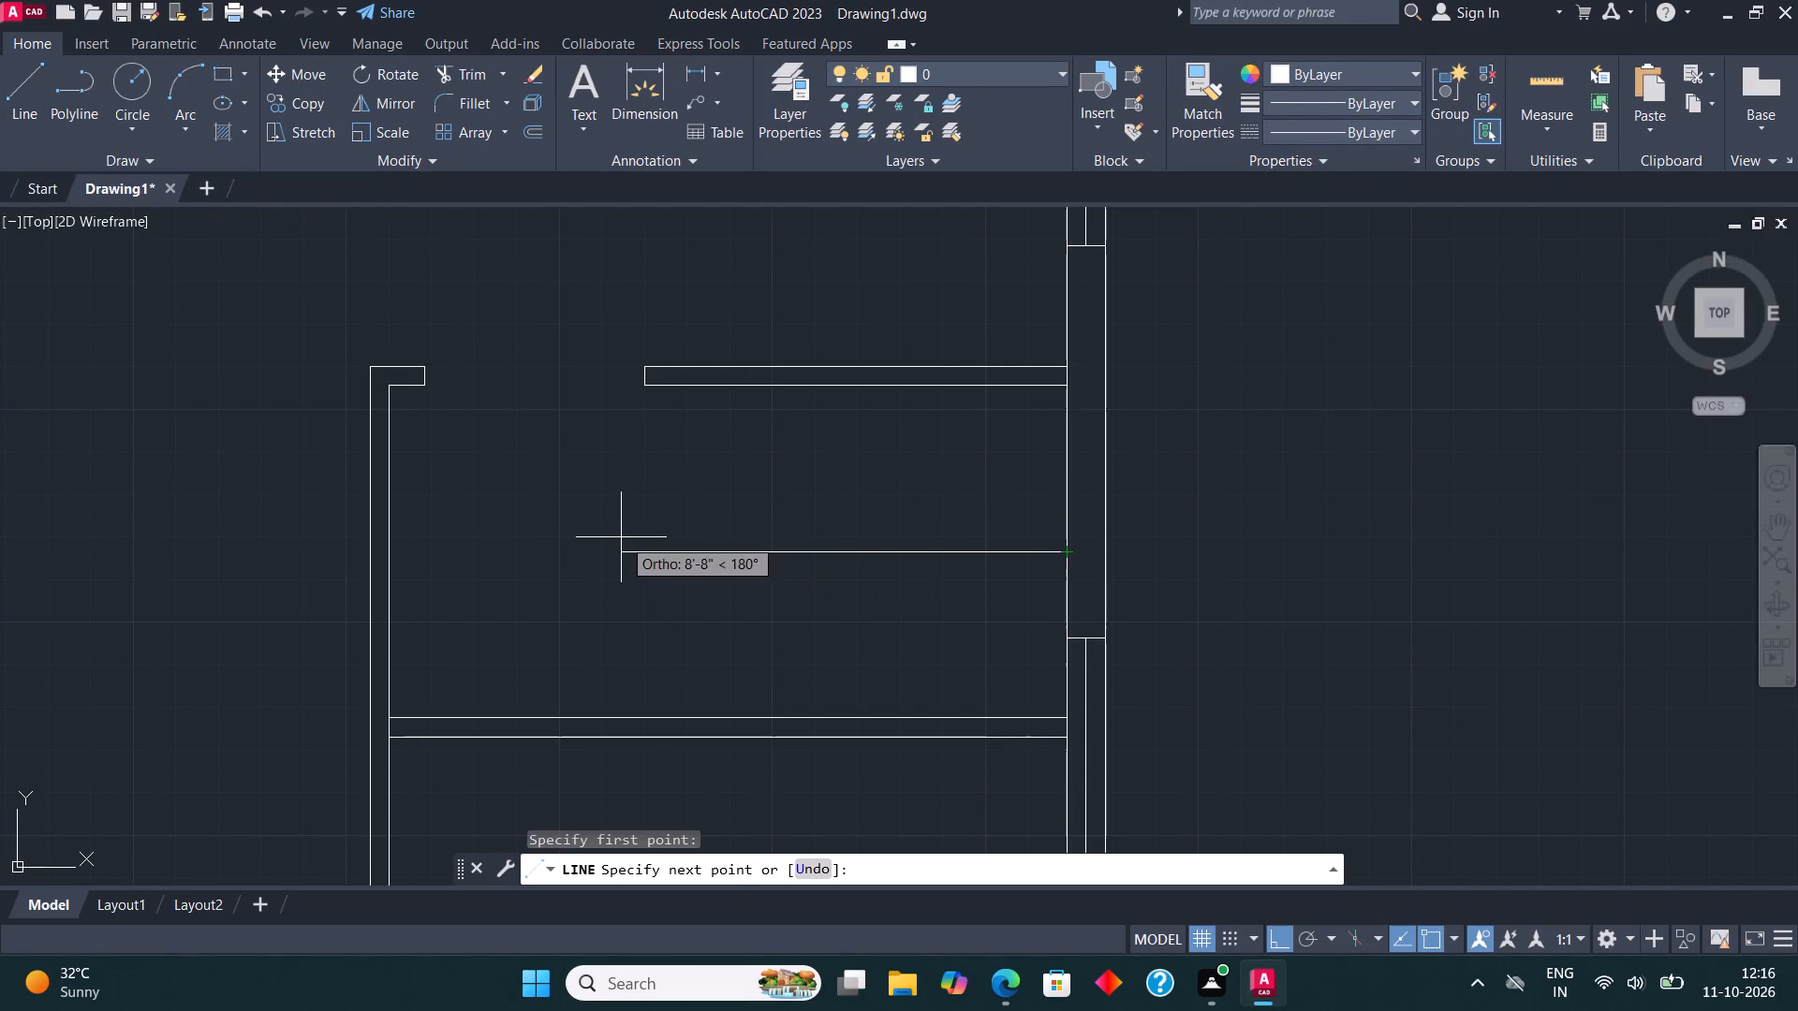
pyautogui.click(619, 537)
pyautogui.press('Escape')
# Offset the midpoint line 2.2" both upward and downward.
pyautogui.click(862, 551)
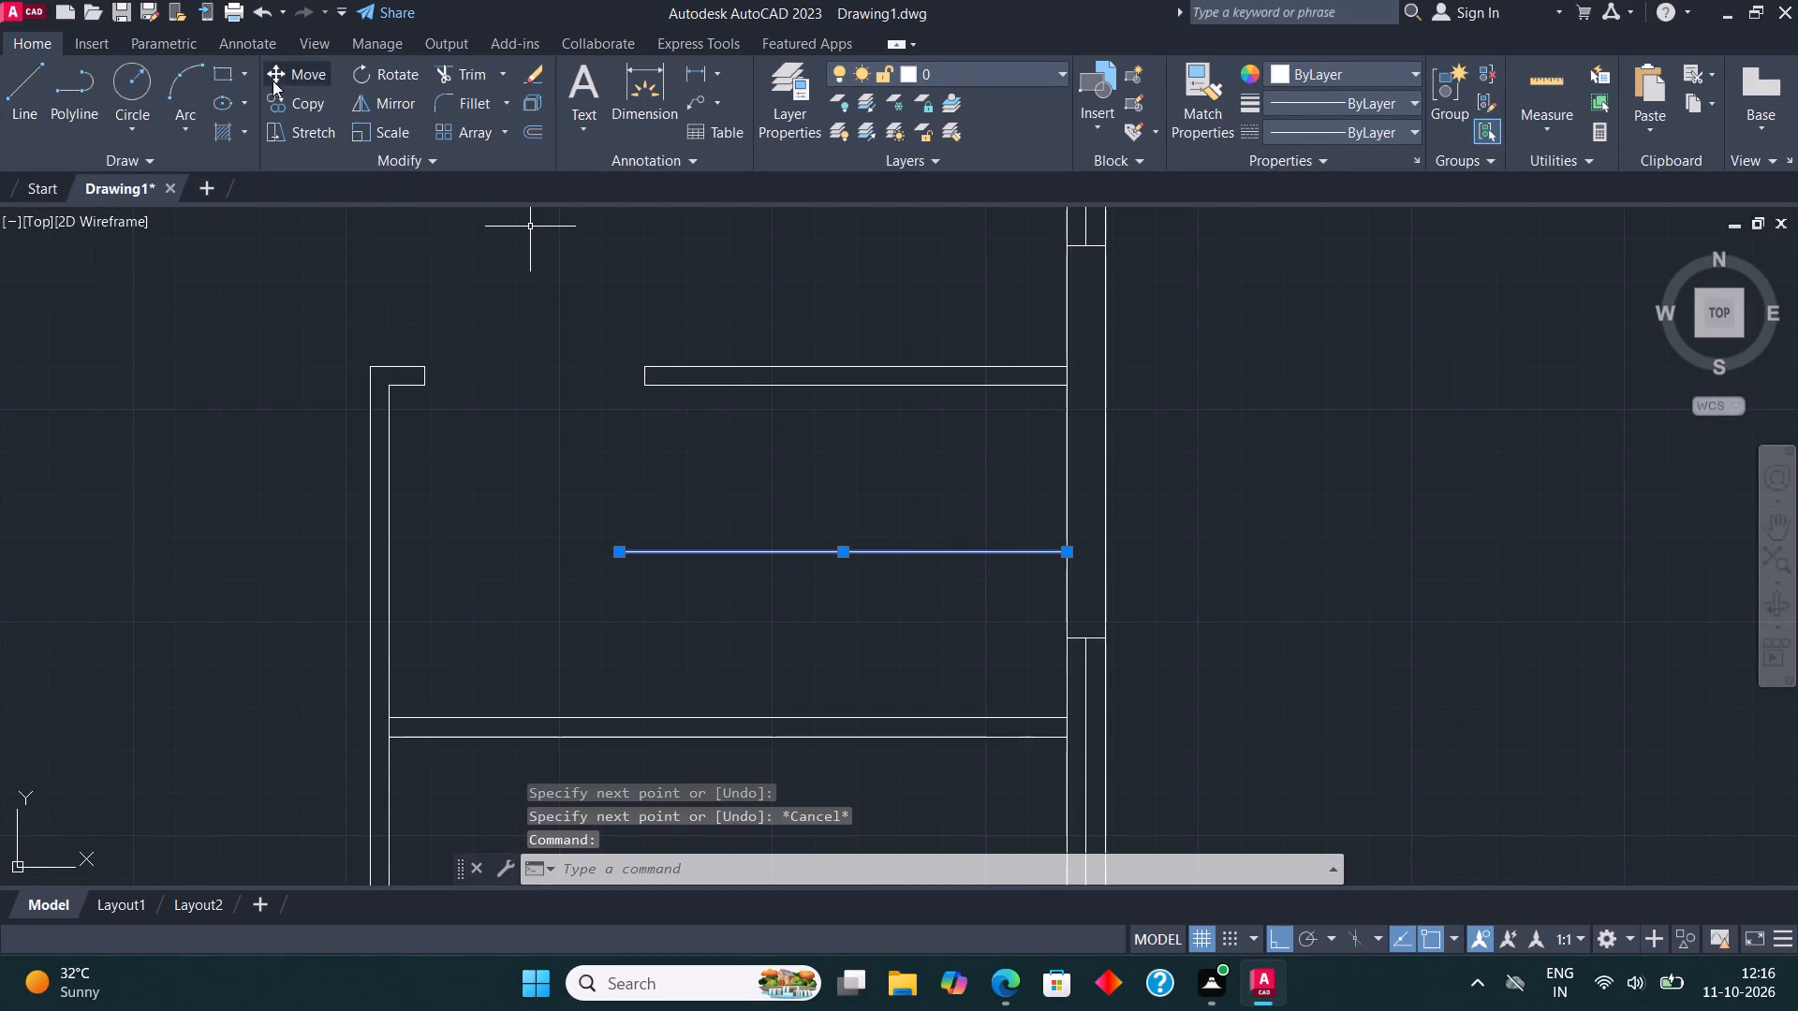
pyautogui.click(530, 134)
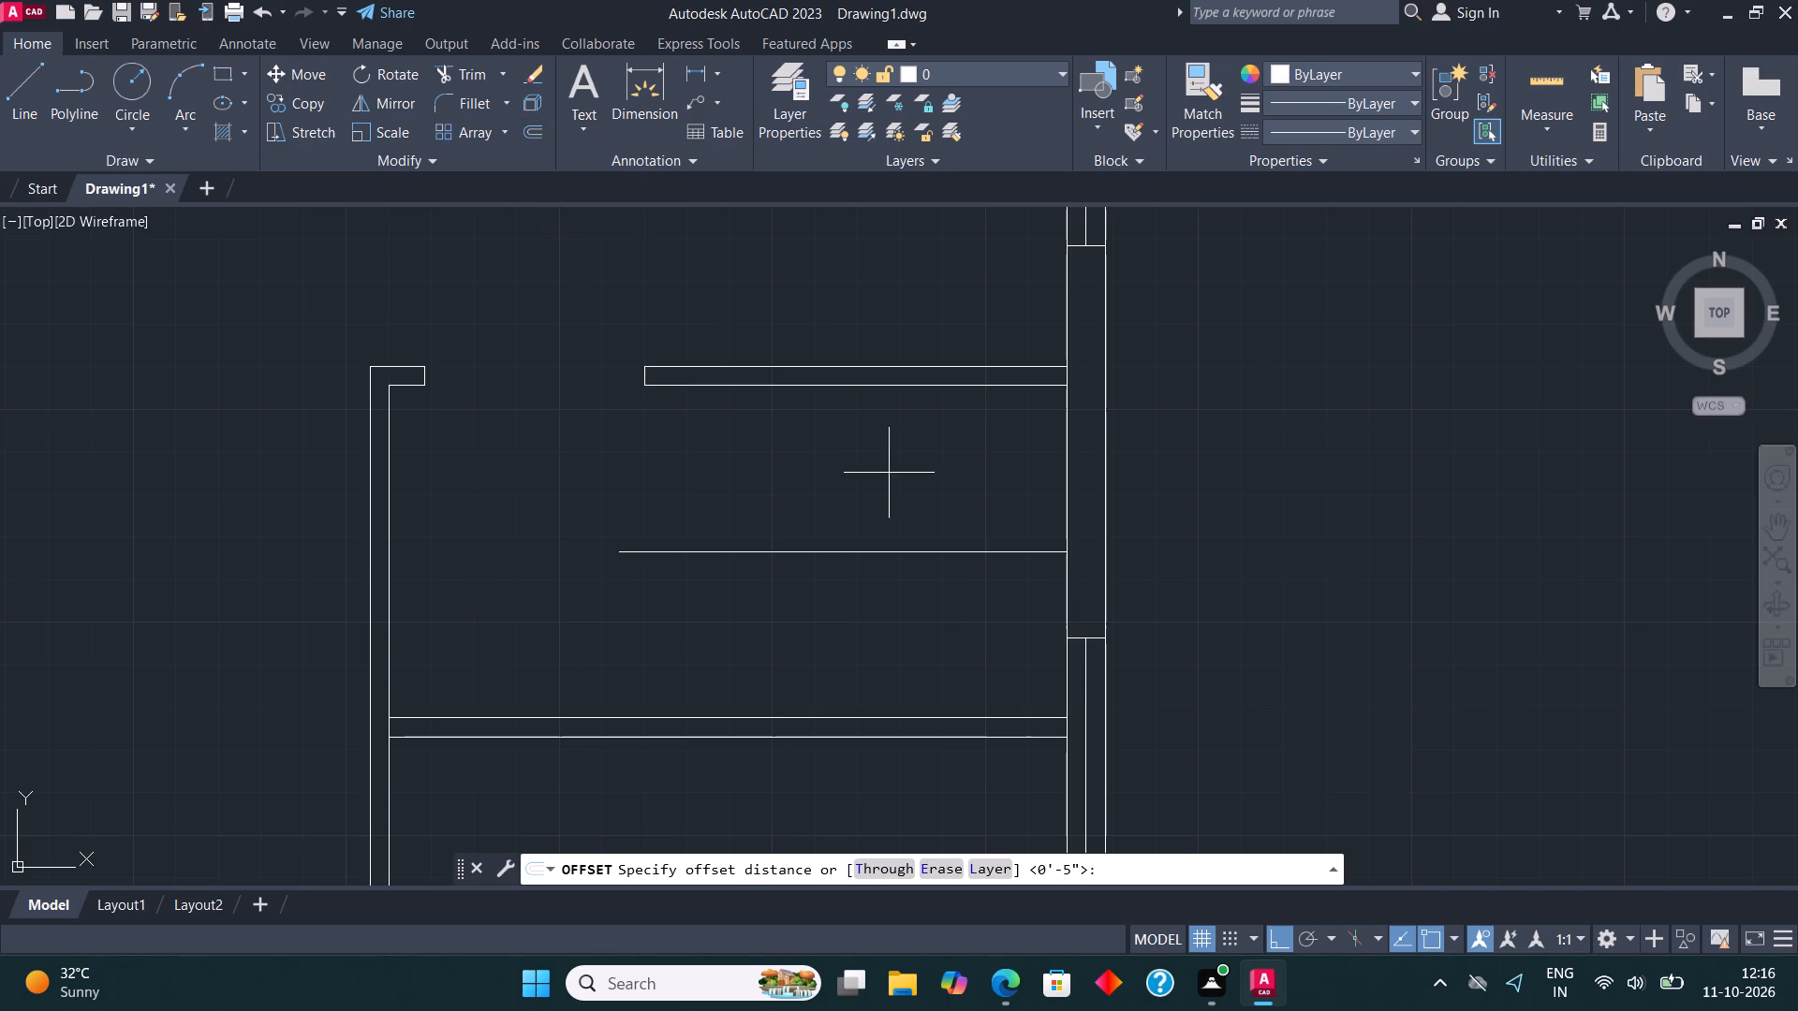
pyautogui.click(851, 542)
pyautogui.write('2.2"')
pyautogui.press('Return')
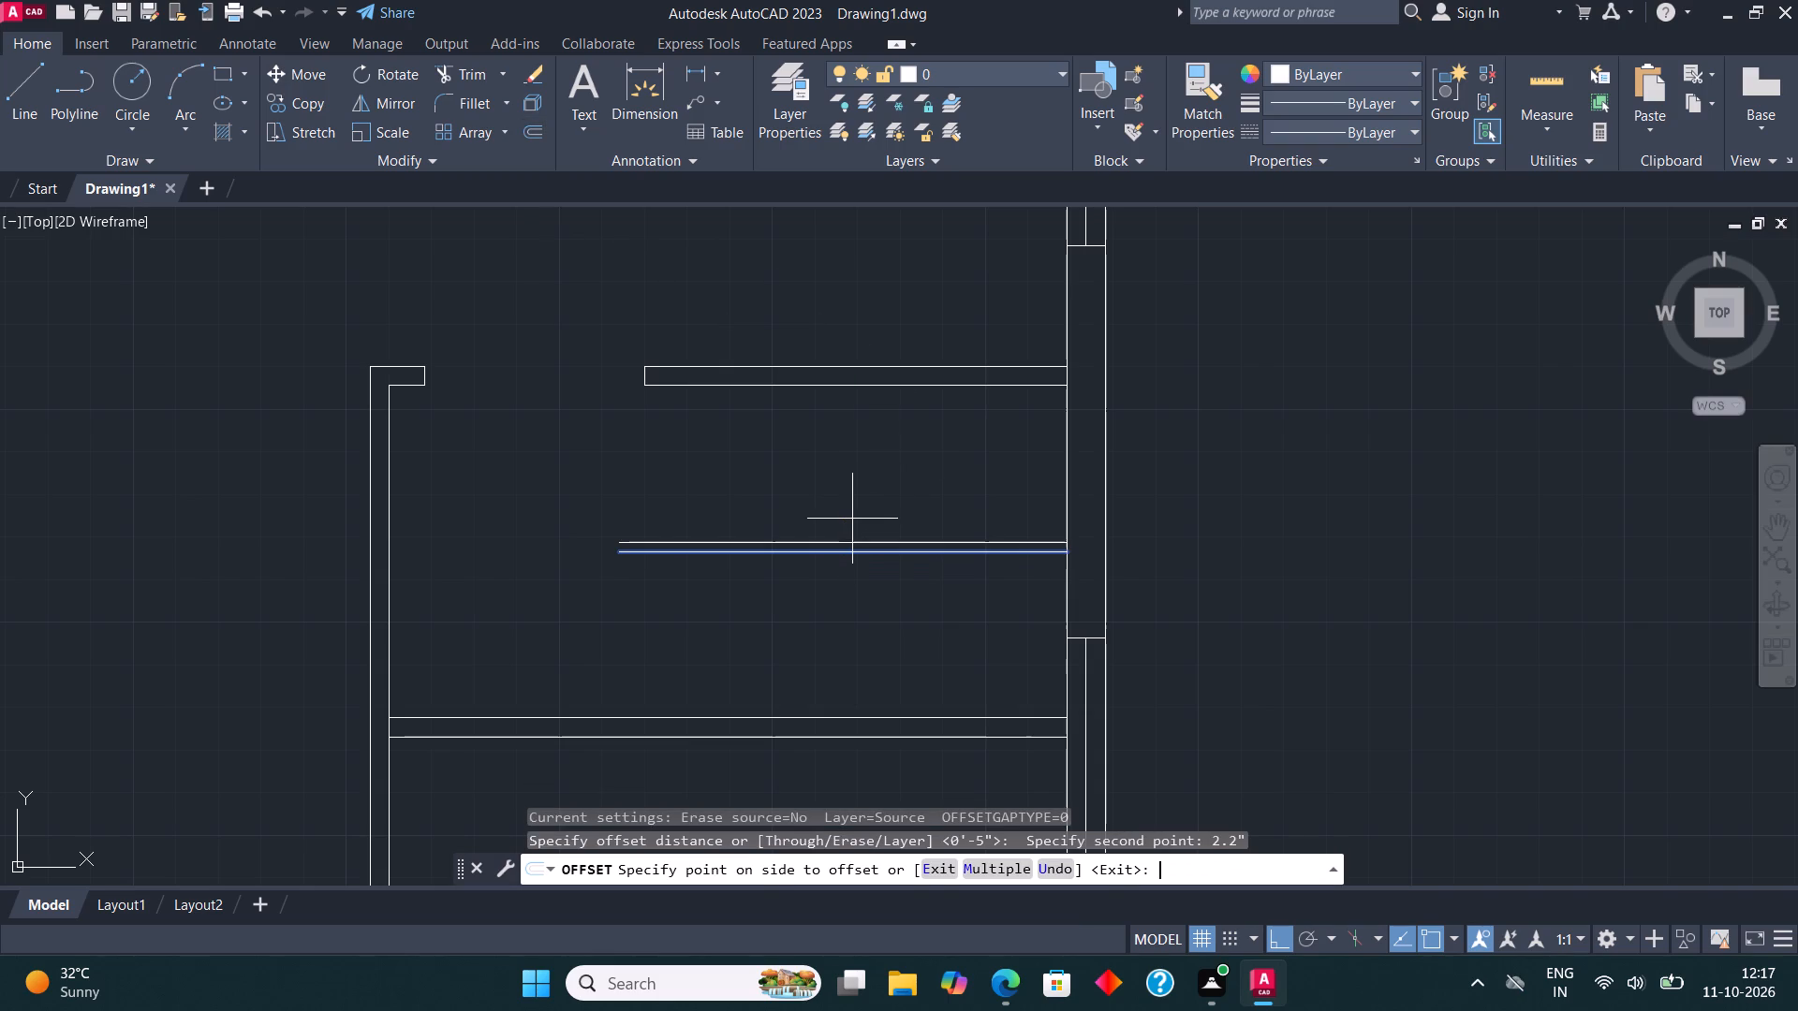
pyautogui.click(857, 462)
pyautogui.click(849, 553)
pyautogui.click(850, 581)
pyautogui.press('Escape')
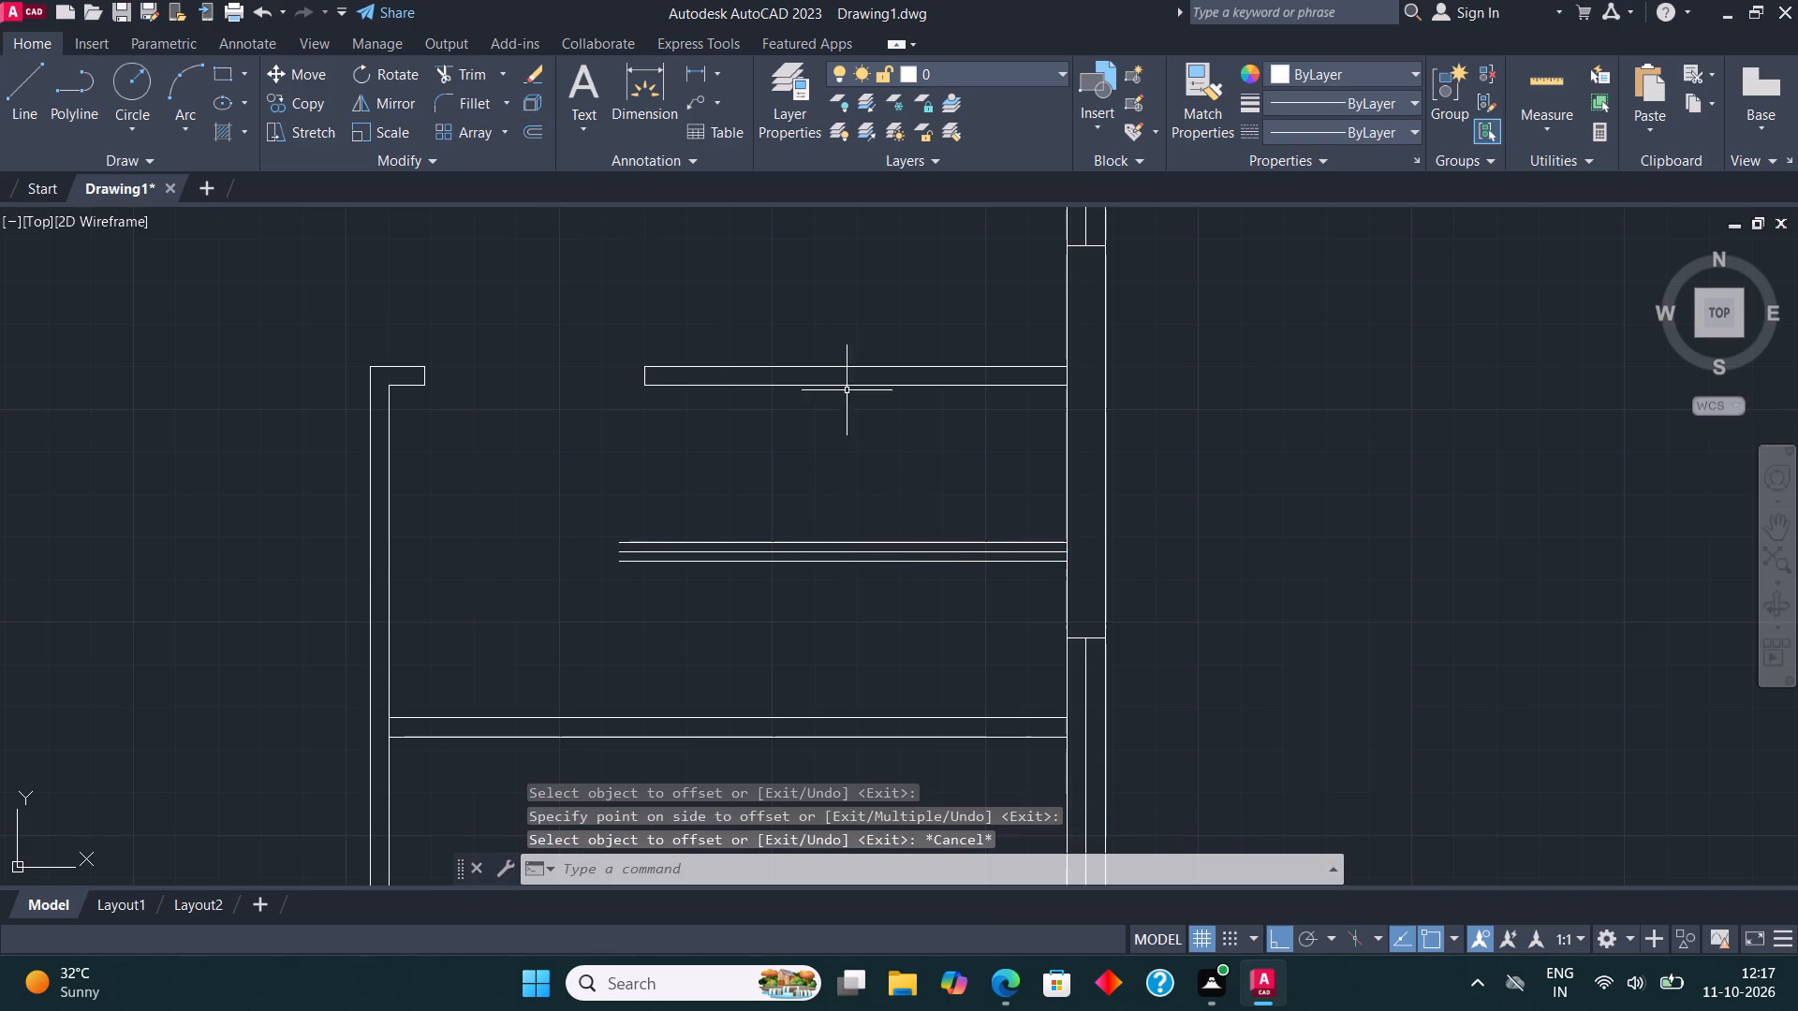
# Delete the centre line between the two offset lines, leaving the pair as a short partition.
pyautogui.click(785, 553)
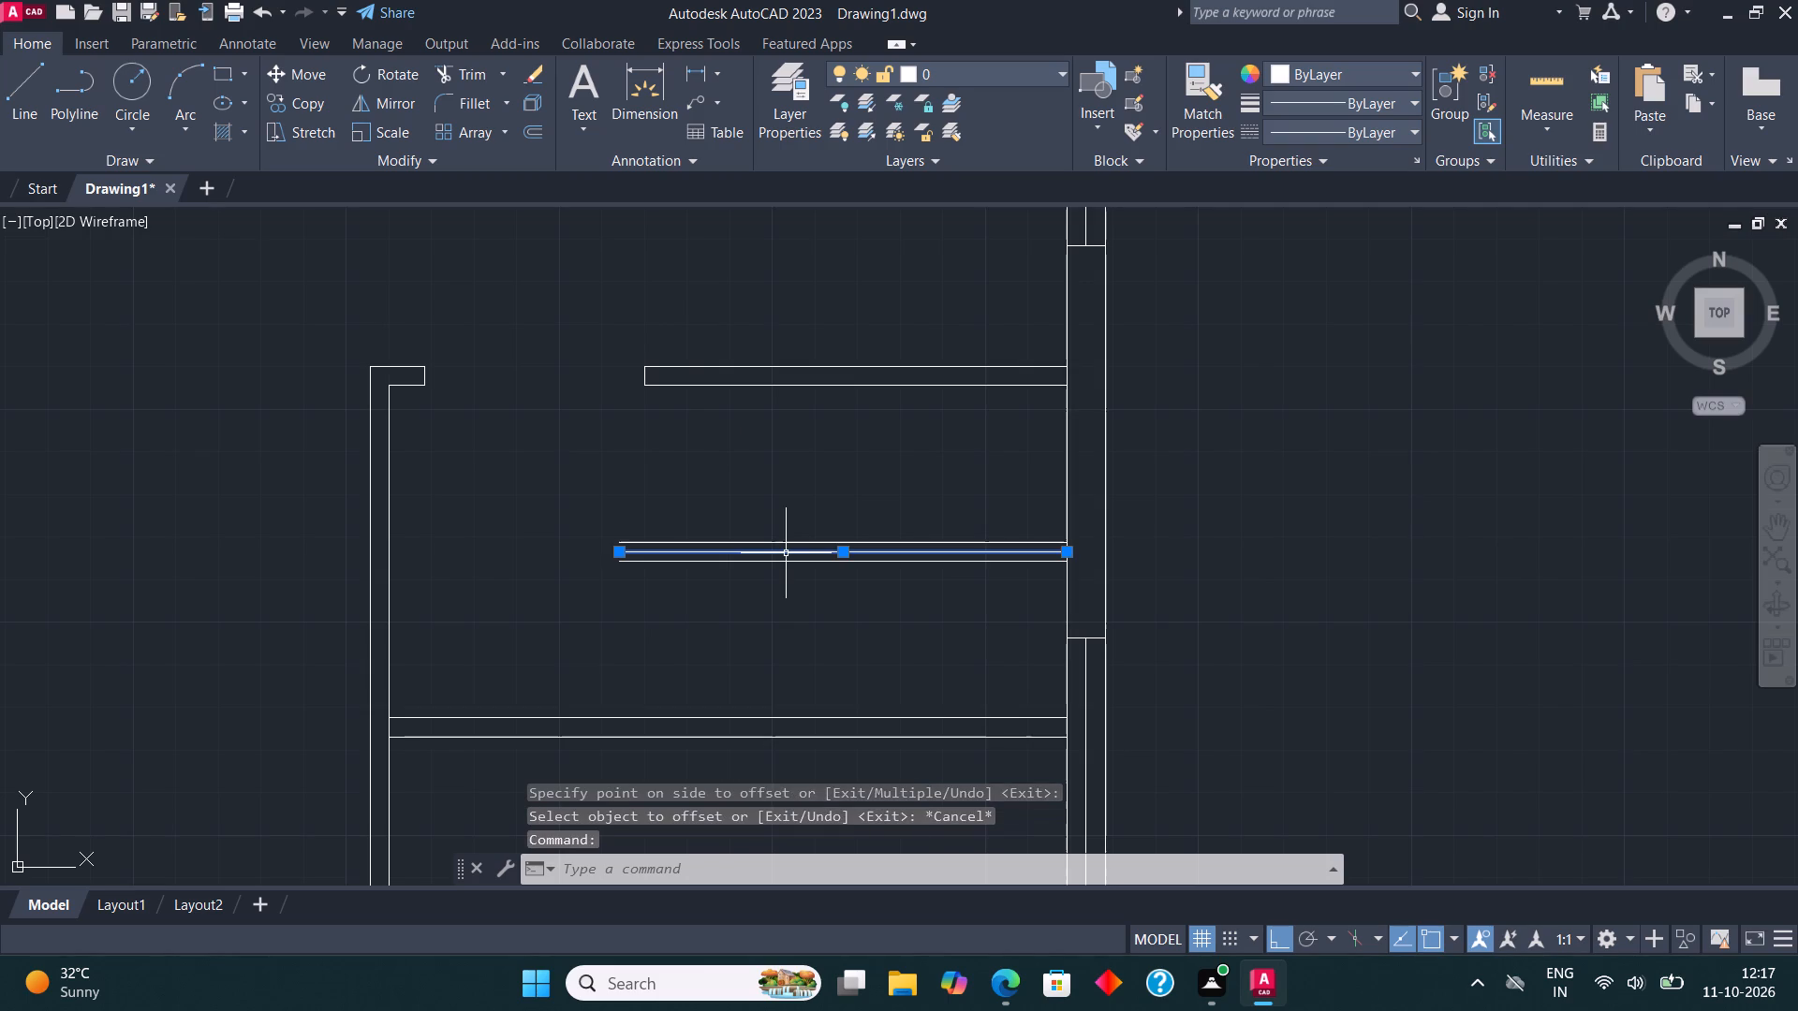
pyautogui.press('Delete')
pyautogui.scroll(-1, 1087, 531)
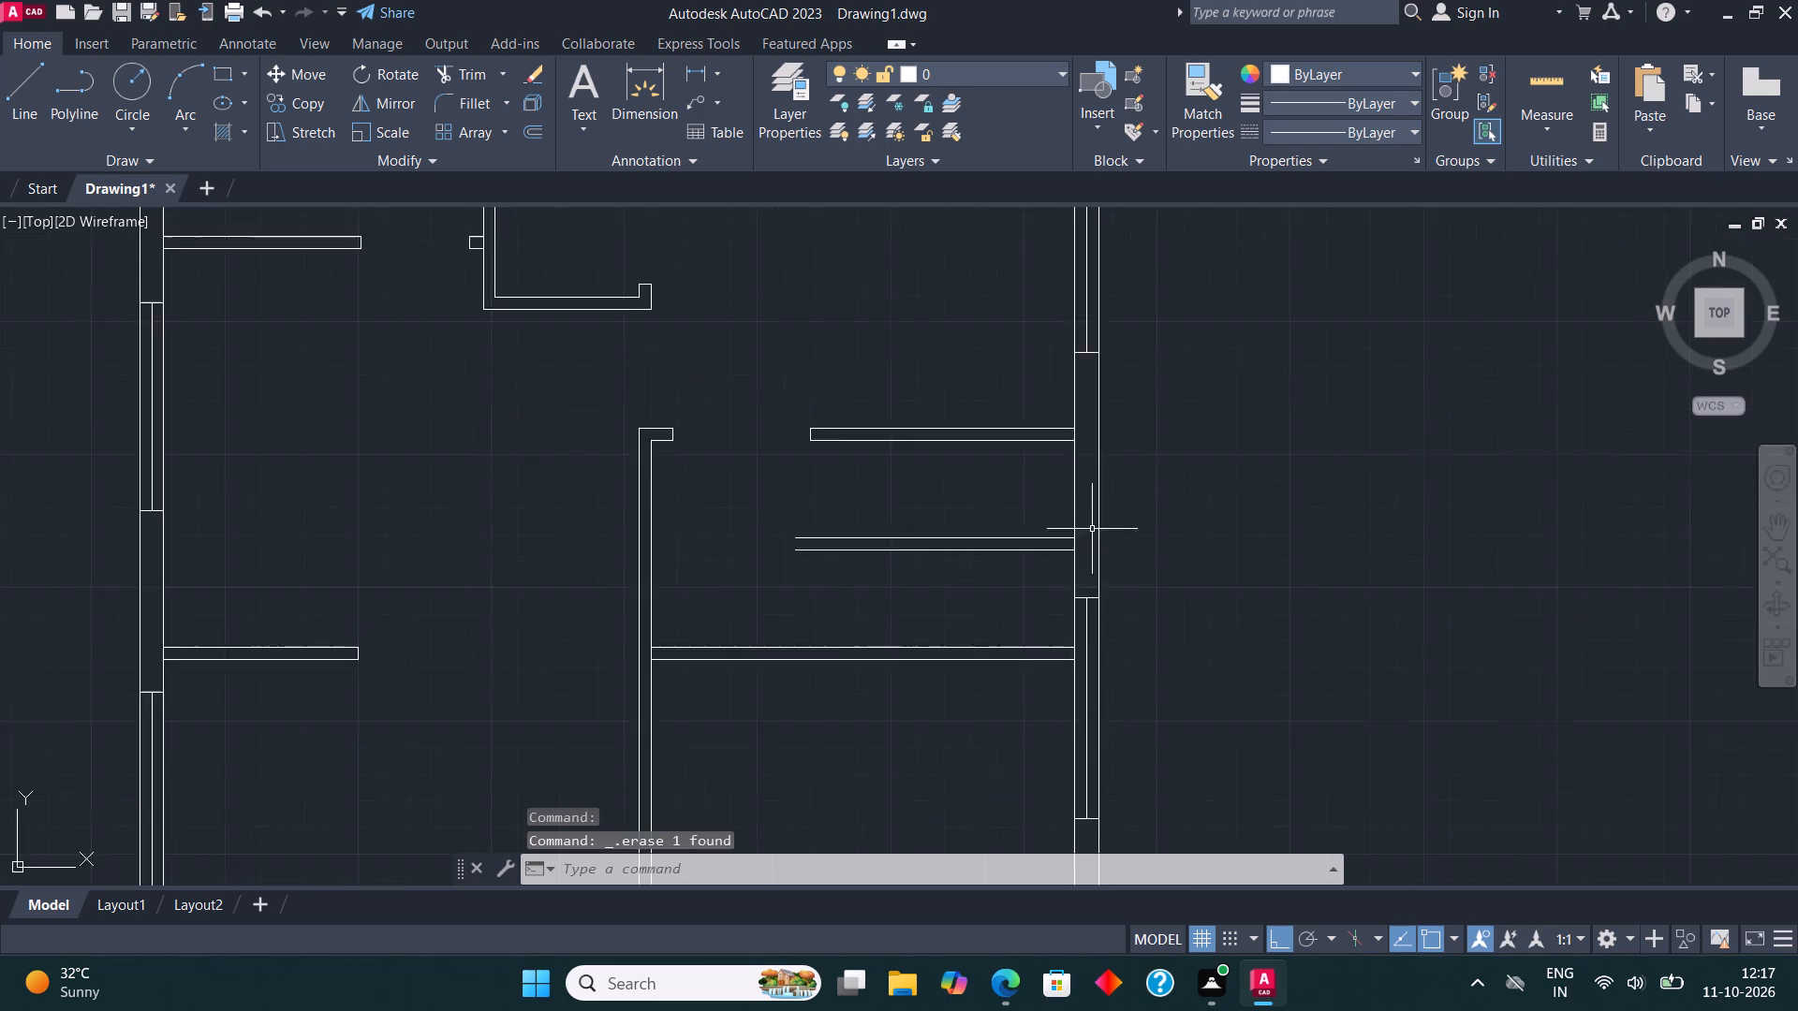
# Draw a 3'3" helper line down the right outer wall's inner face from the underside of the upper short partition.
pyautogui.moveTo(1098, 529); pyautogui.dragTo(1188, 518, button='middle')
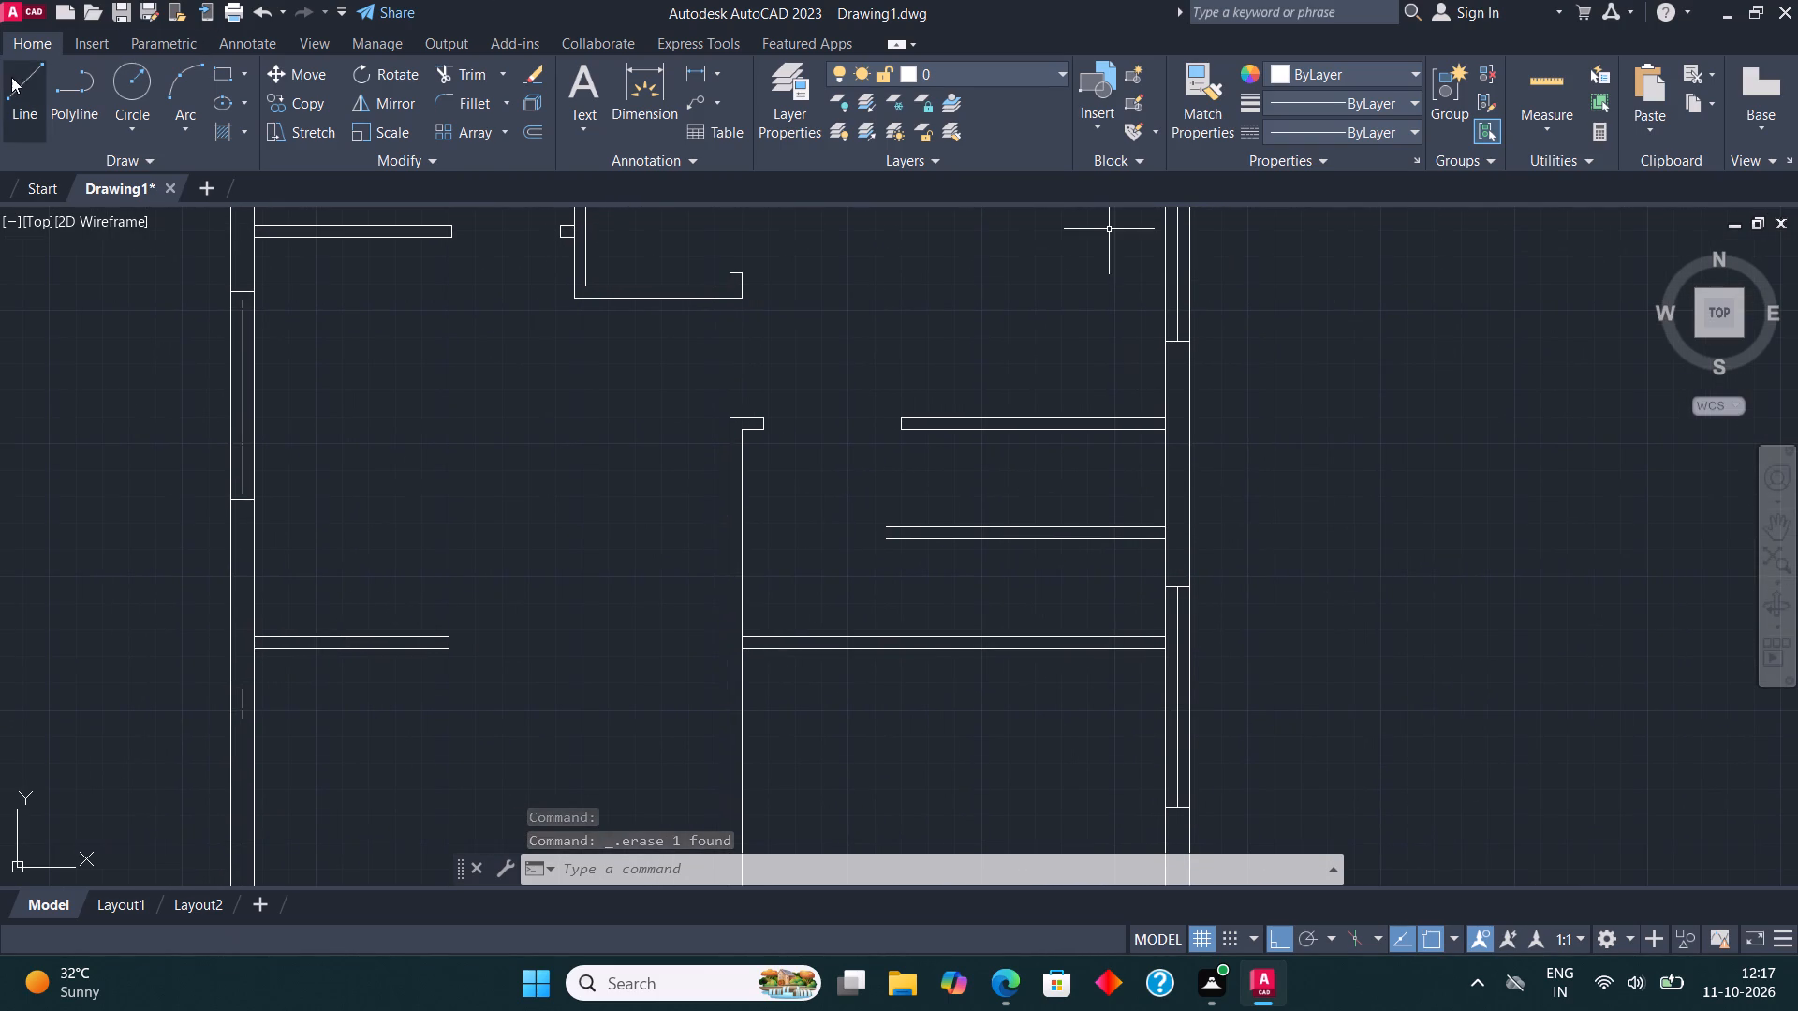
pyautogui.click(20, 83)
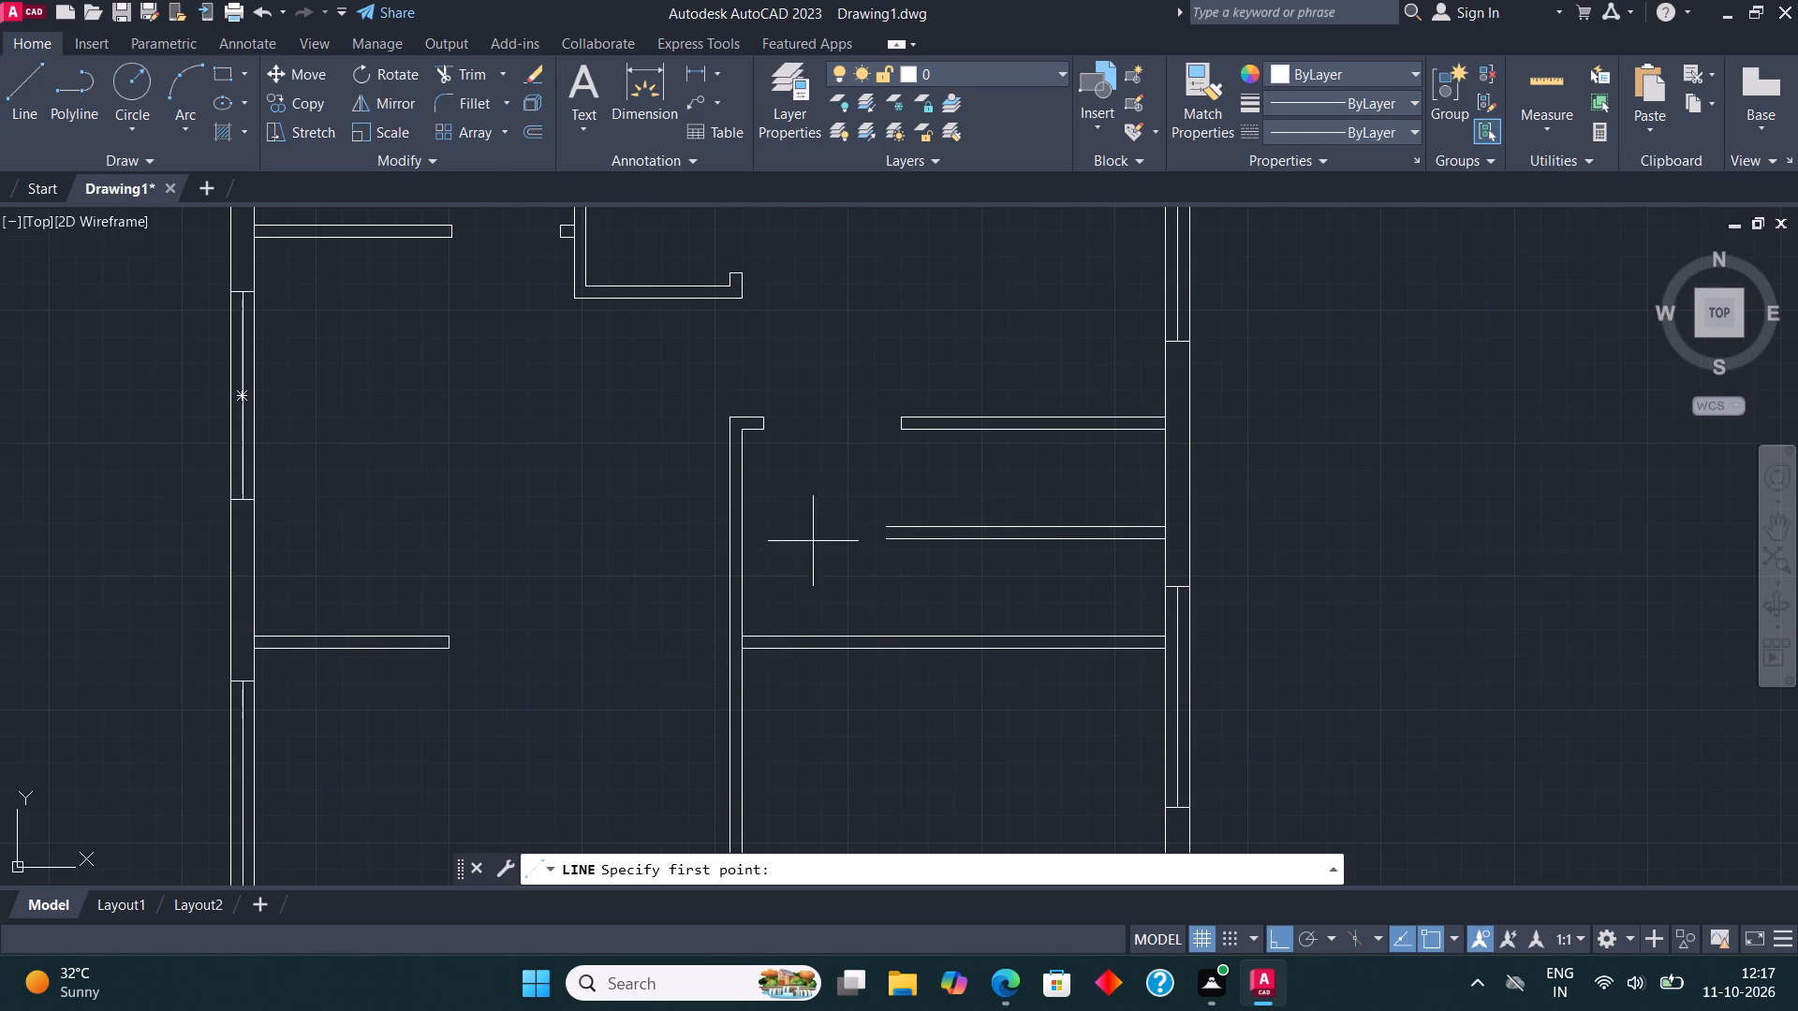
pyautogui.scroll(3, 1145, 436)
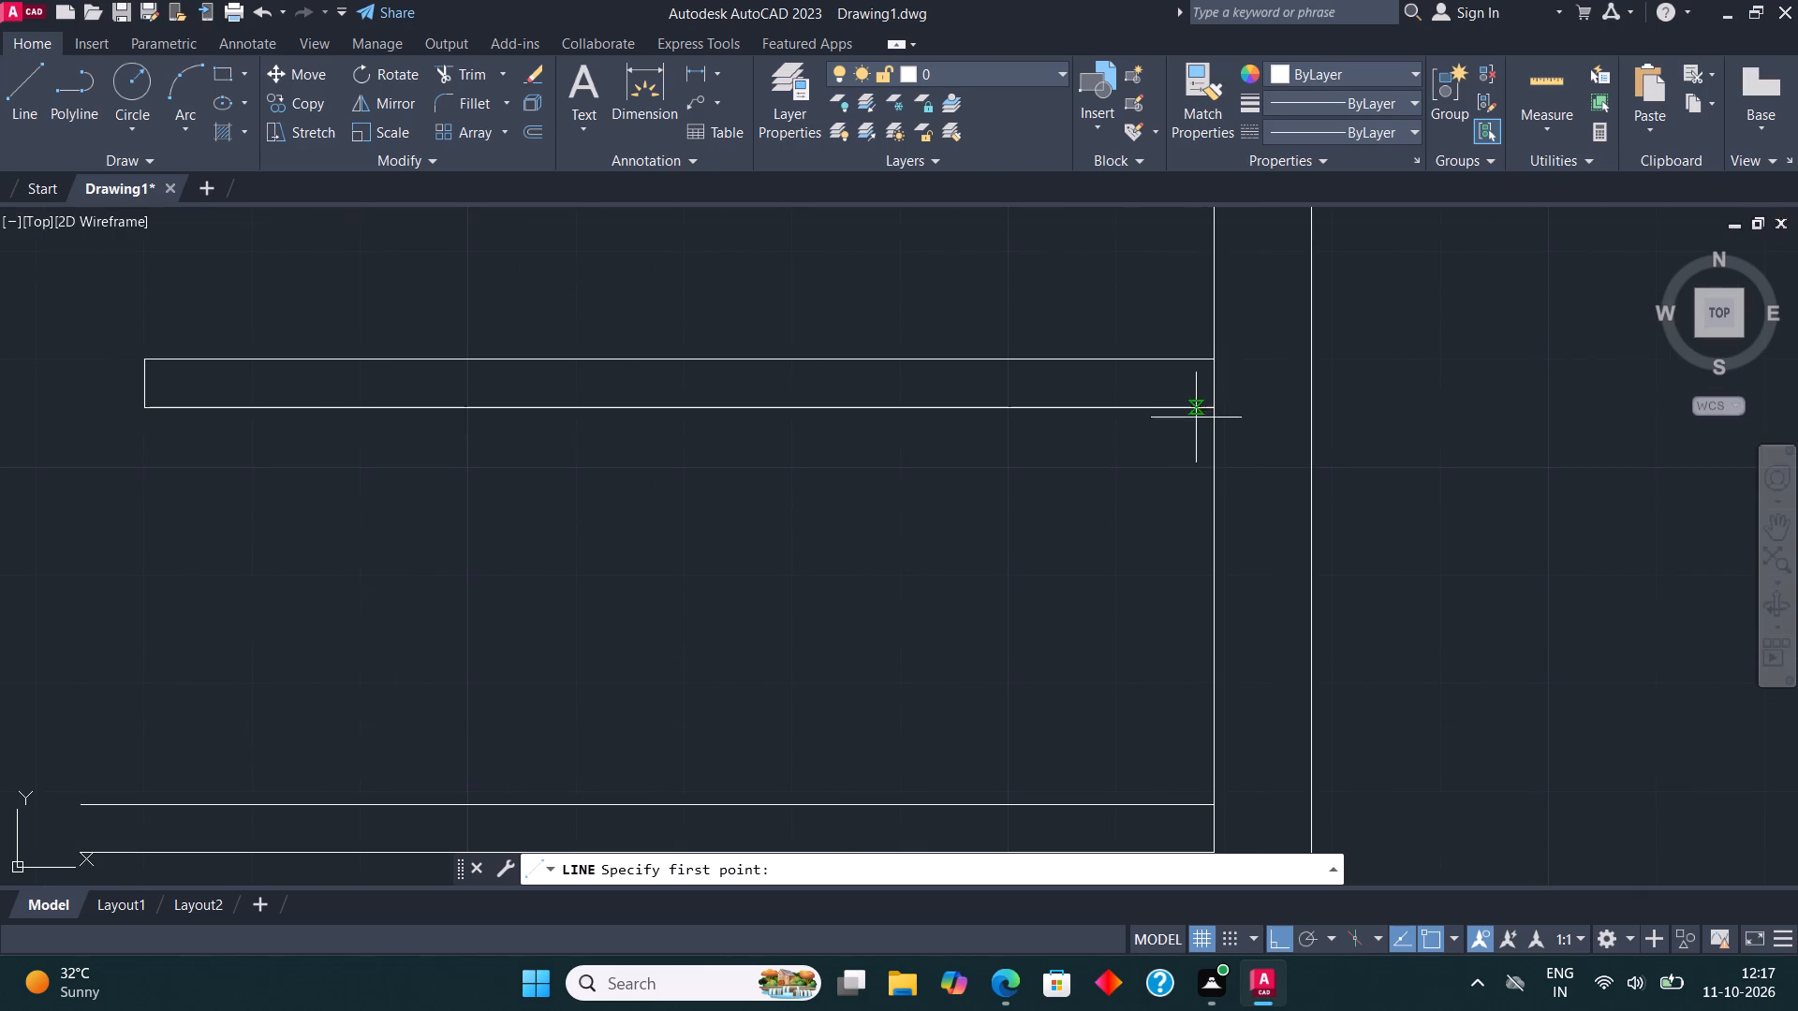
pyautogui.click(1217, 409)
pyautogui.write('3\'3"')
pyautogui.press('Return')
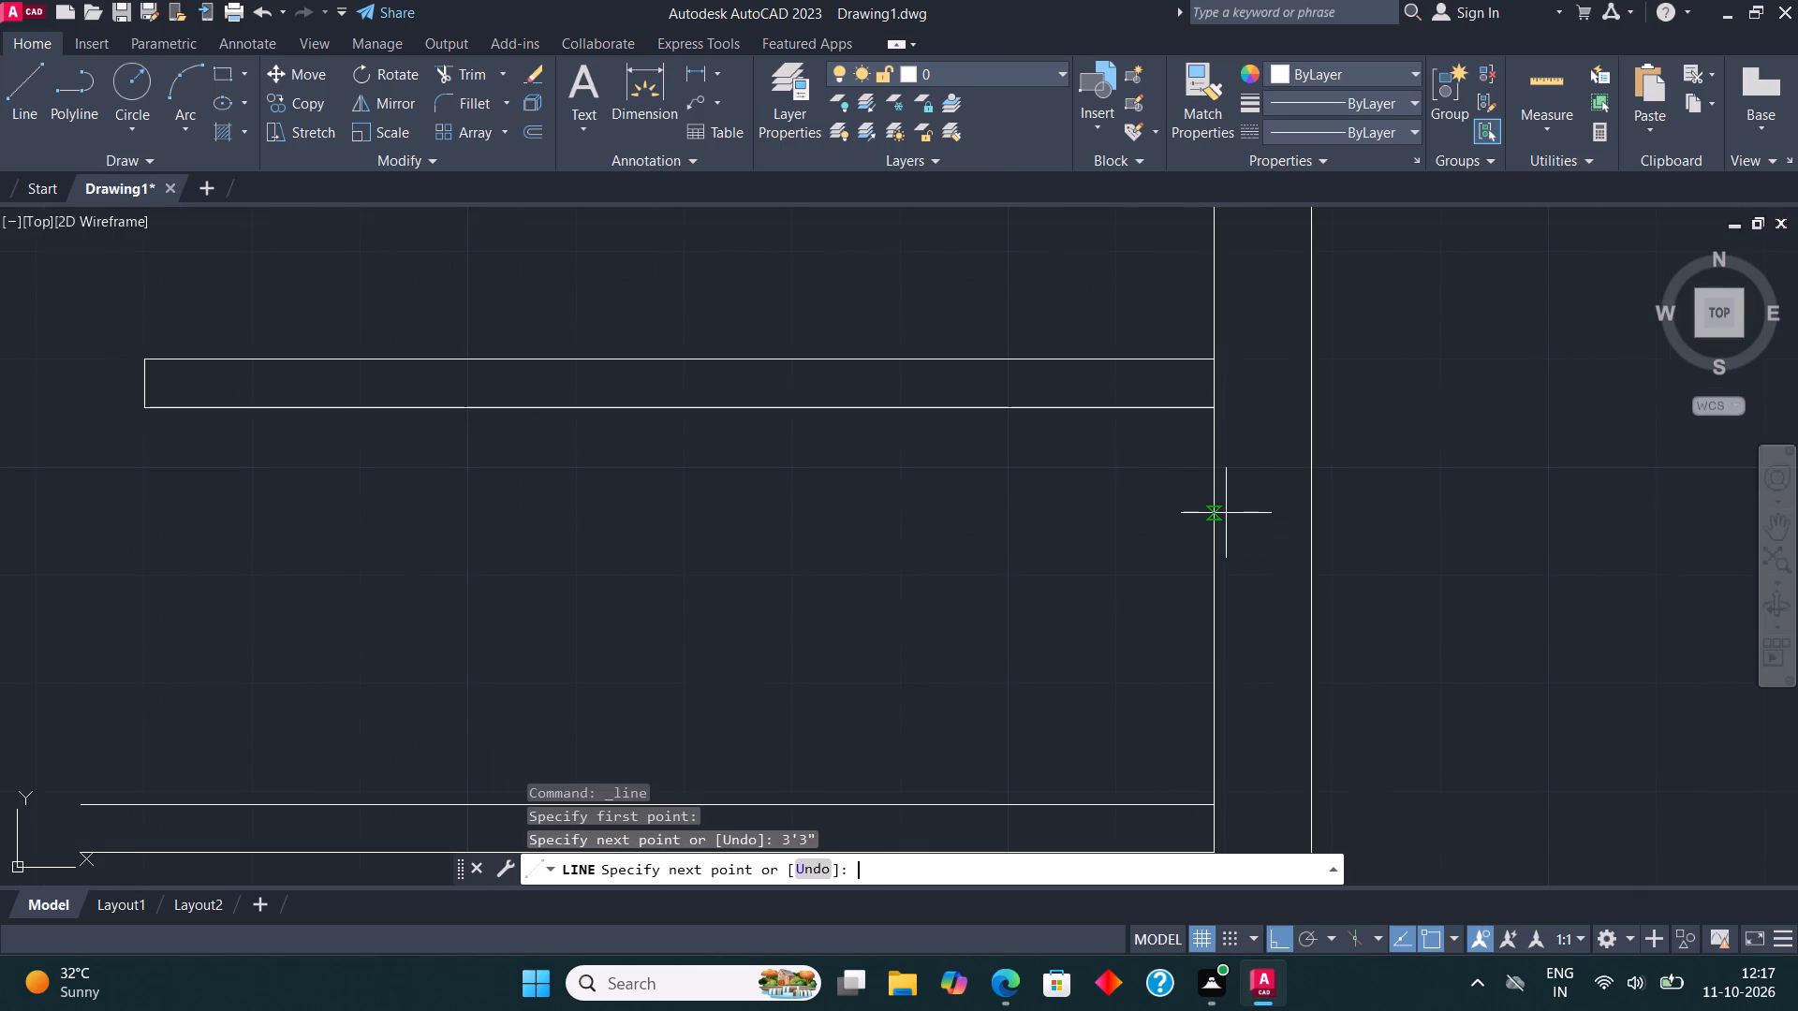
pyautogui.scroll(-2, 922, 581)
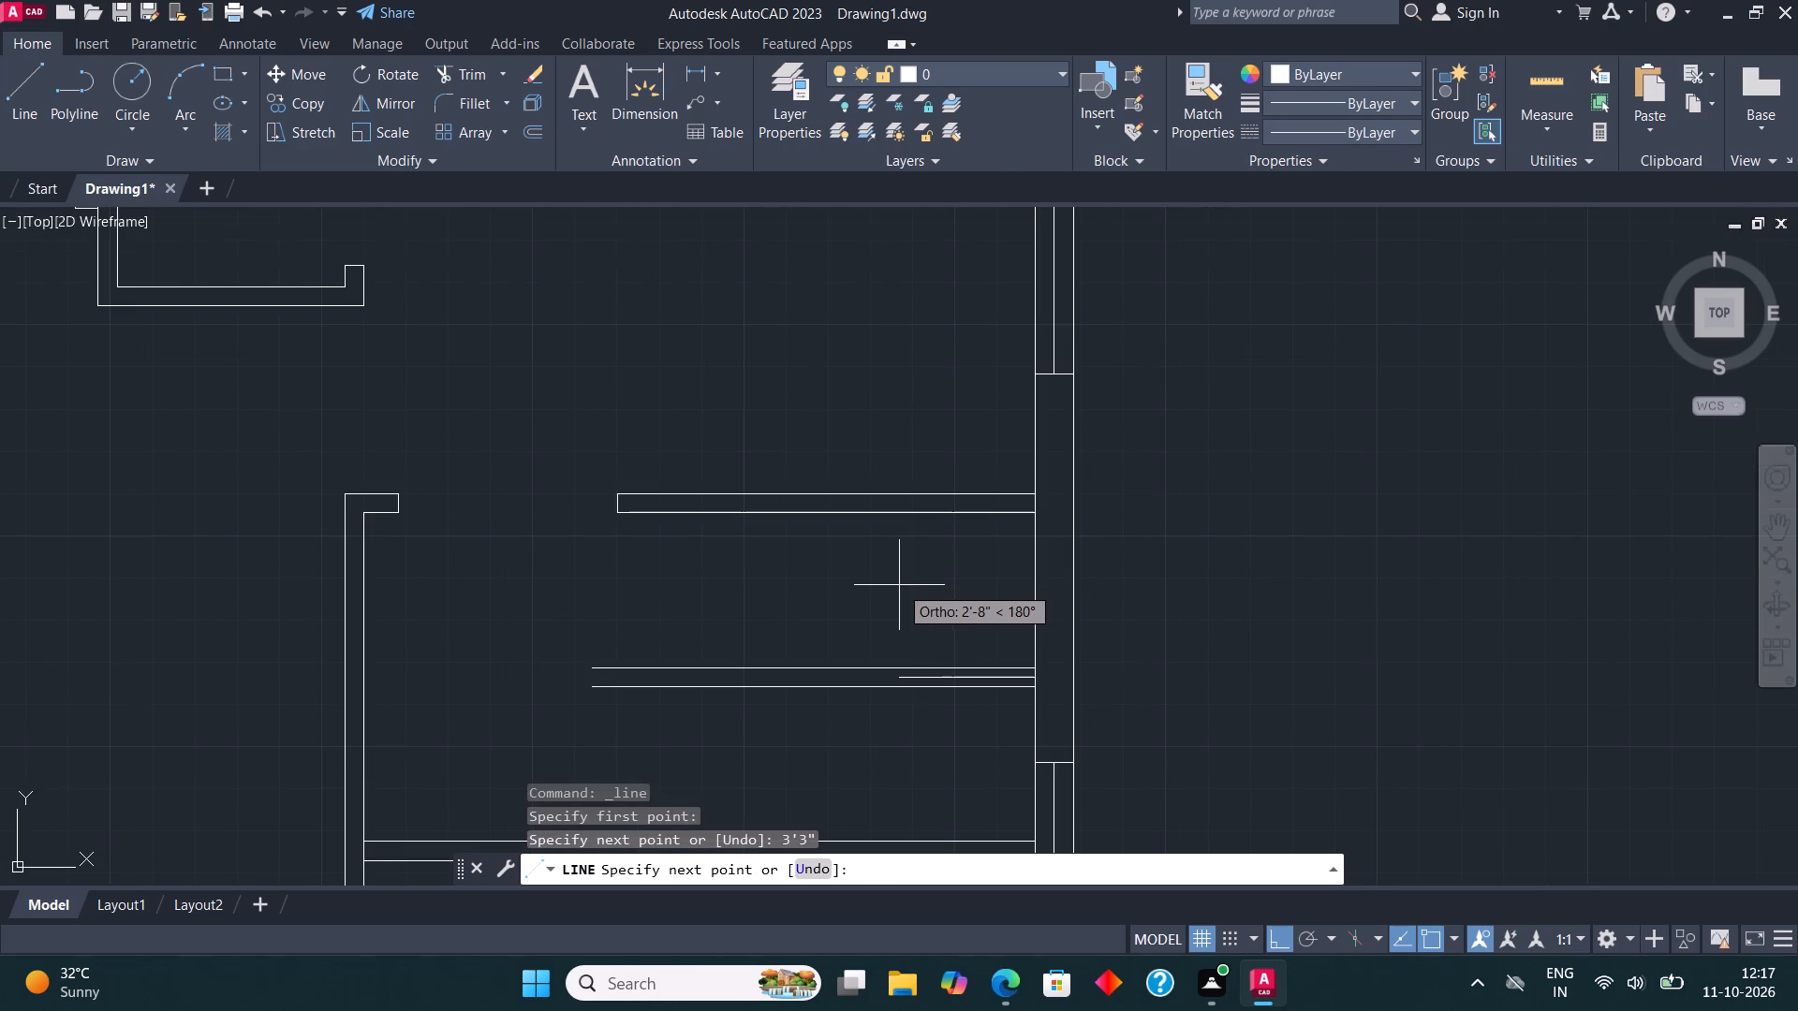
pyautogui.press('Escape')
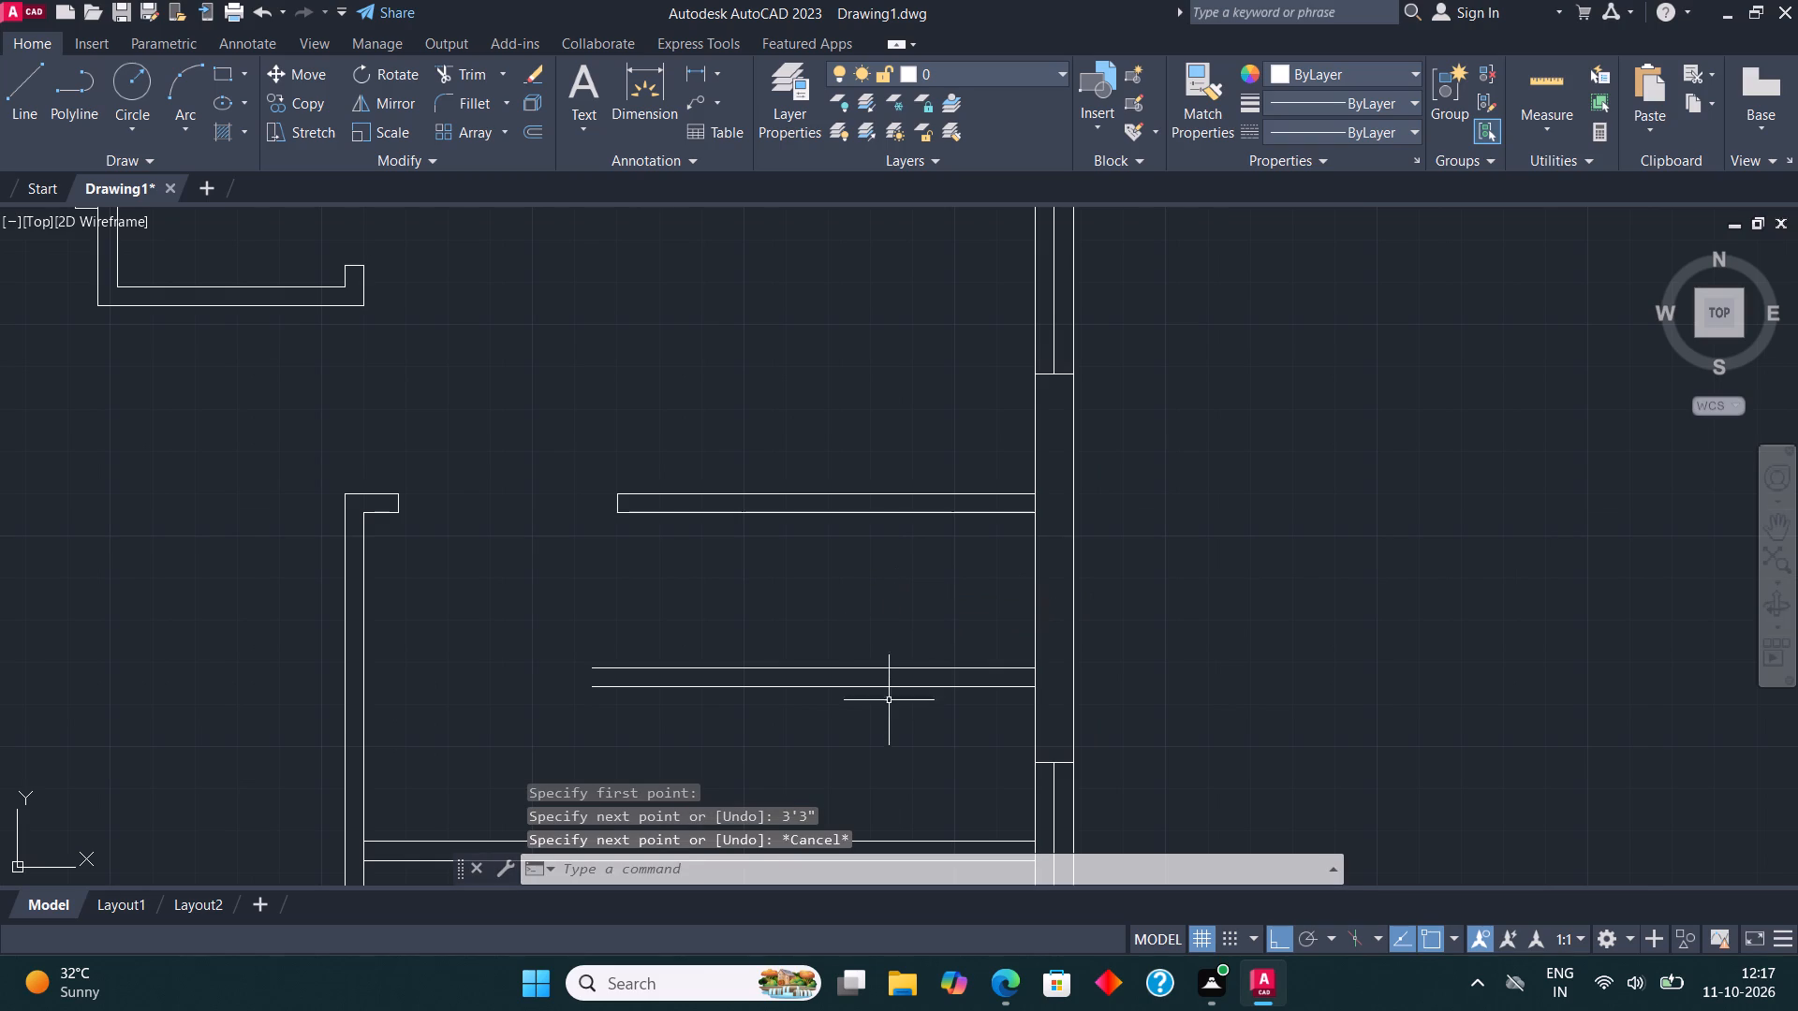
# Delete the pair of offset lines forming the short middle partition.
pyautogui.moveTo(891, 727); pyautogui.dragTo(873, 700)
pyautogui.click(846, 656)
pyautogui.press('Delete')
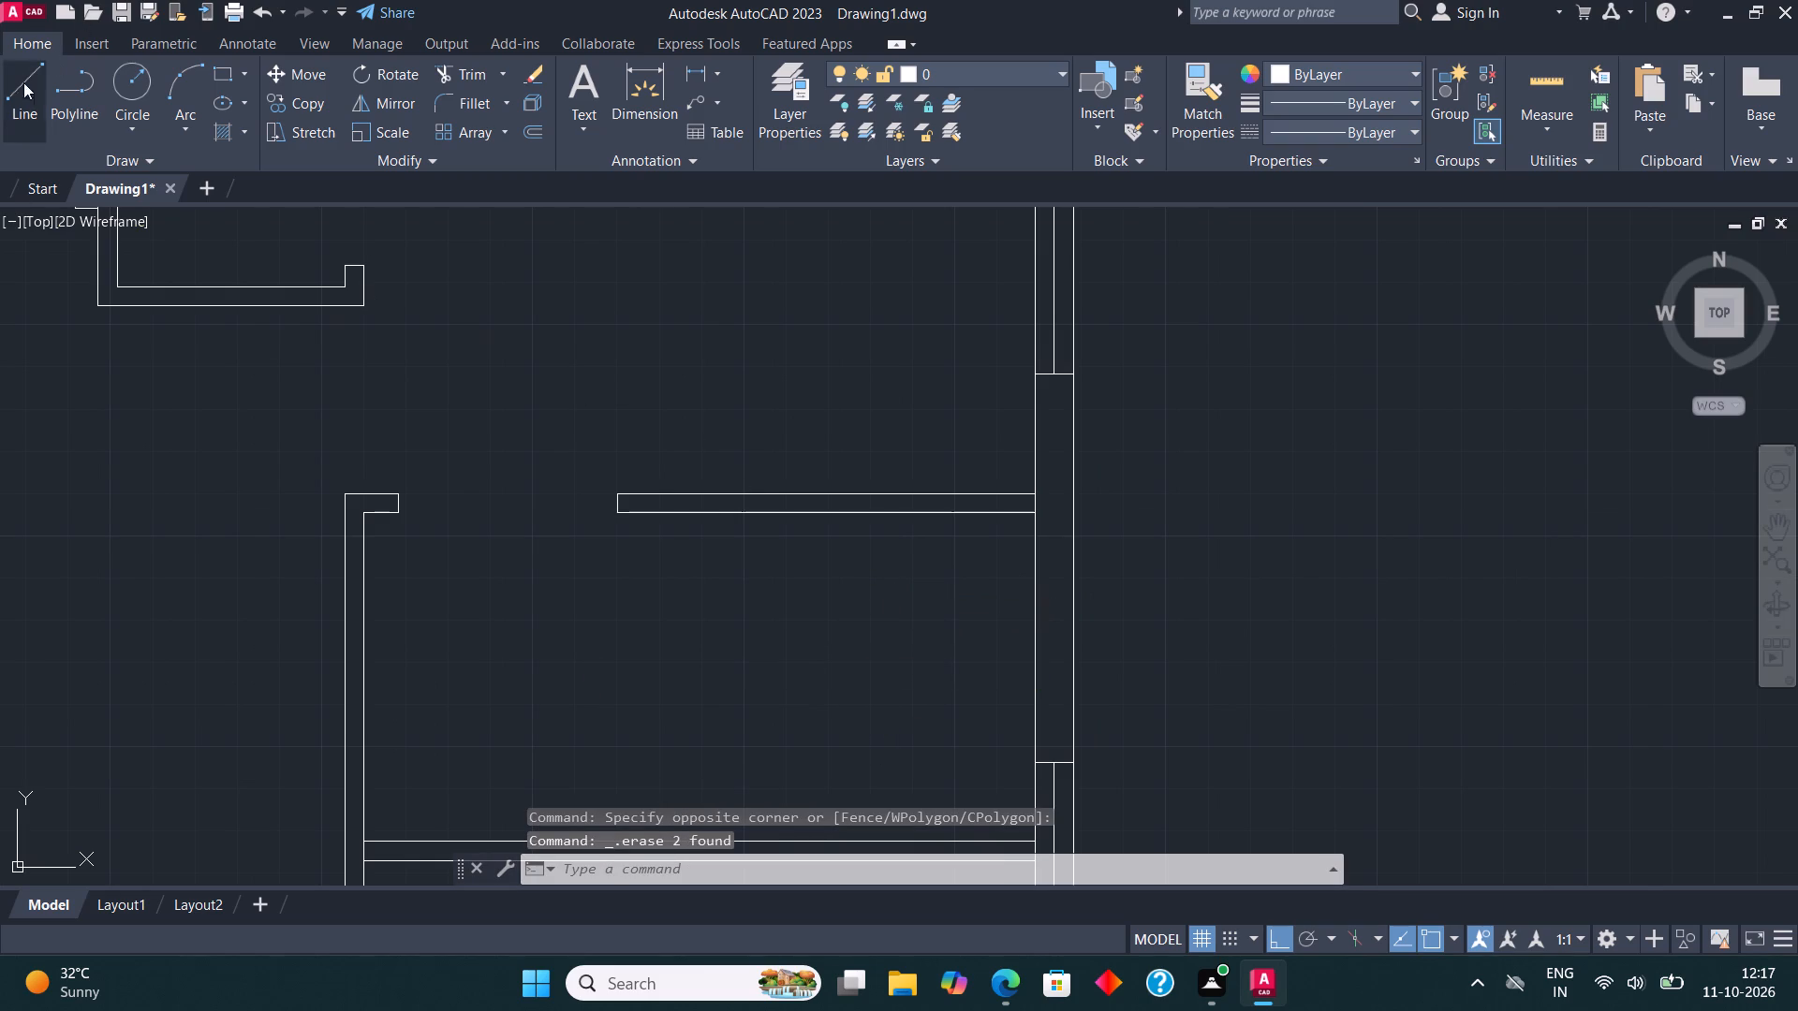
# Draw a line 3'3" down the right outer wall from the upper partition's underside, continuing horizontally left into the room.
pyautogui.click(17, 89)
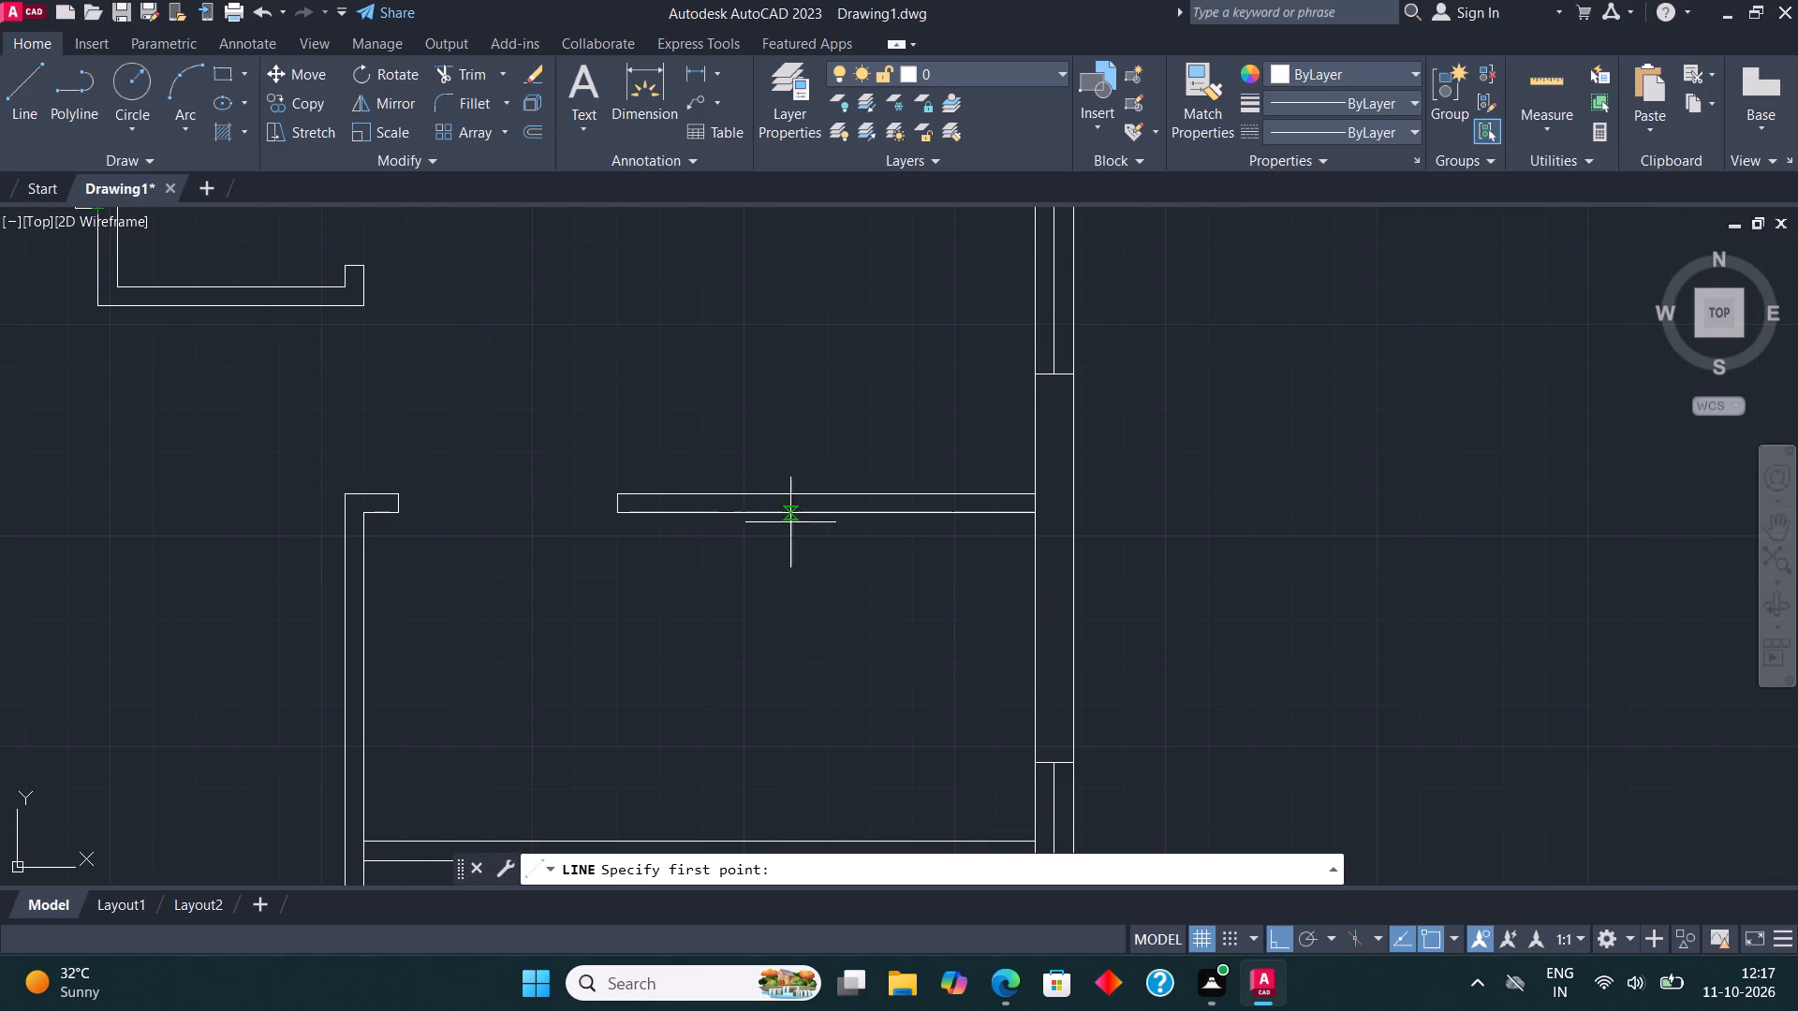
pyautogui.scroll(2, 1058, 520)
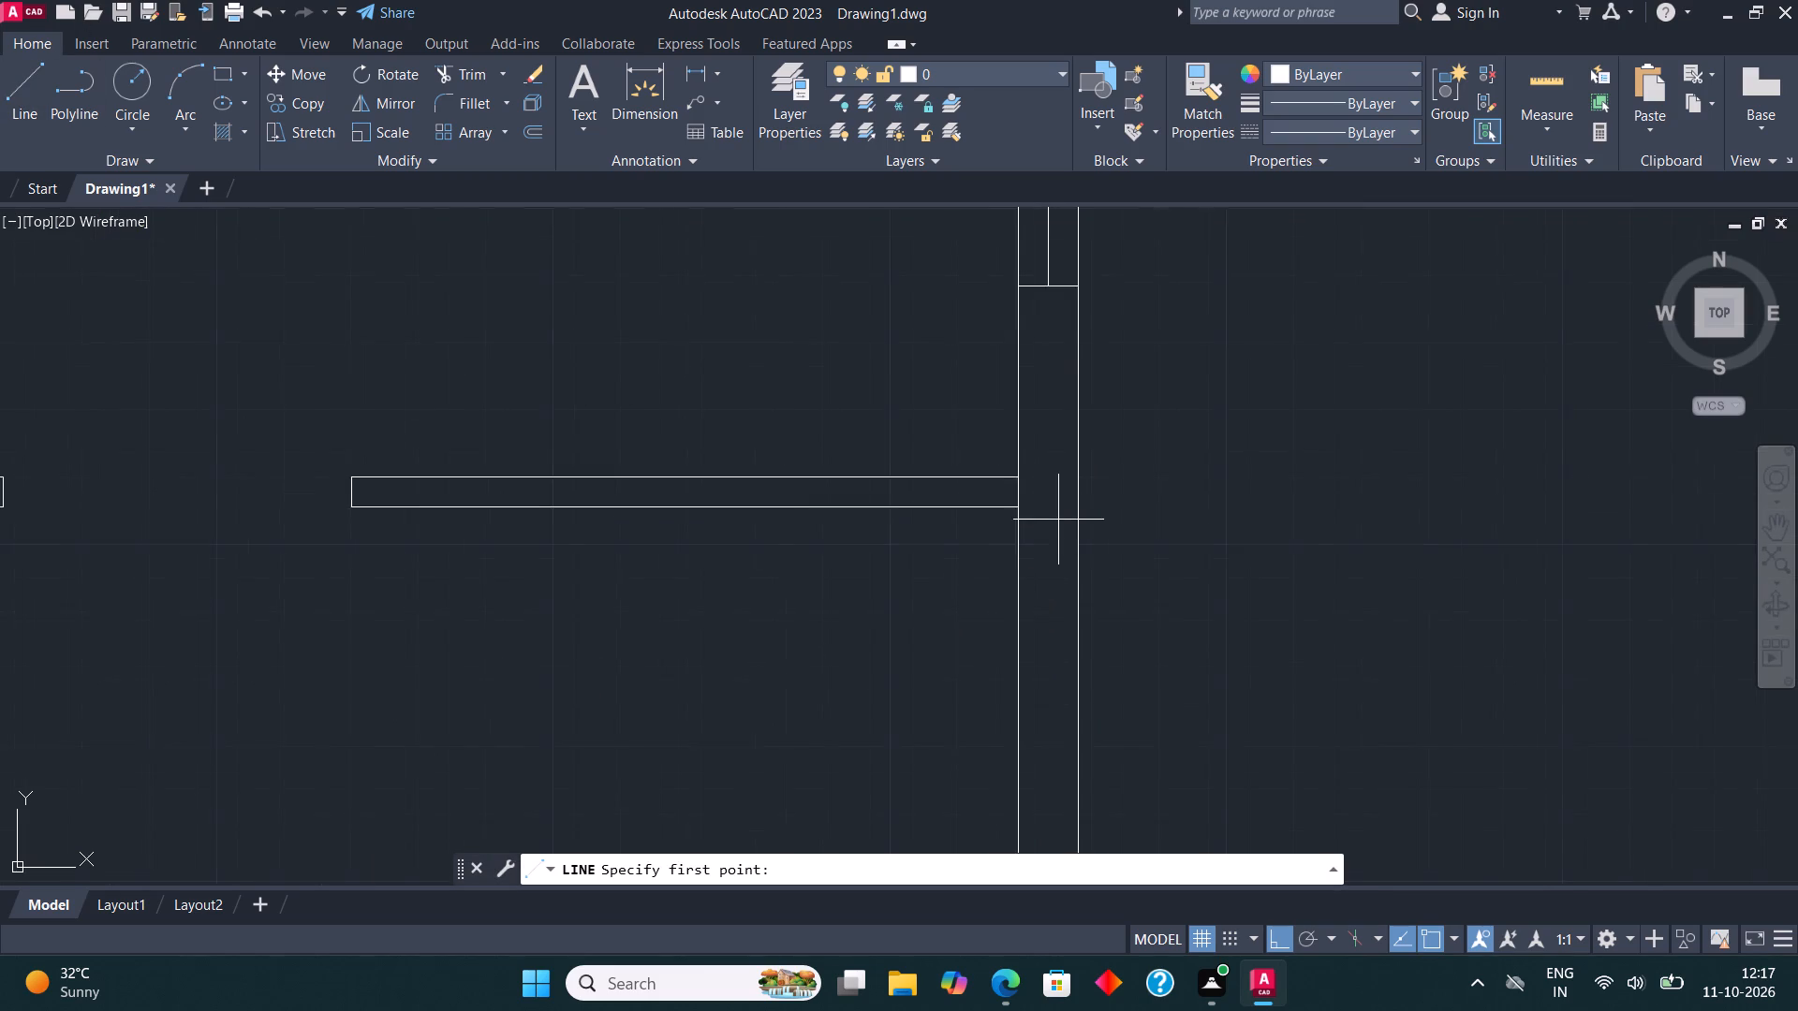
pyautogui.click(985, 500)
pyautogui.write('3\'3"')
pyautogui.press('Return')
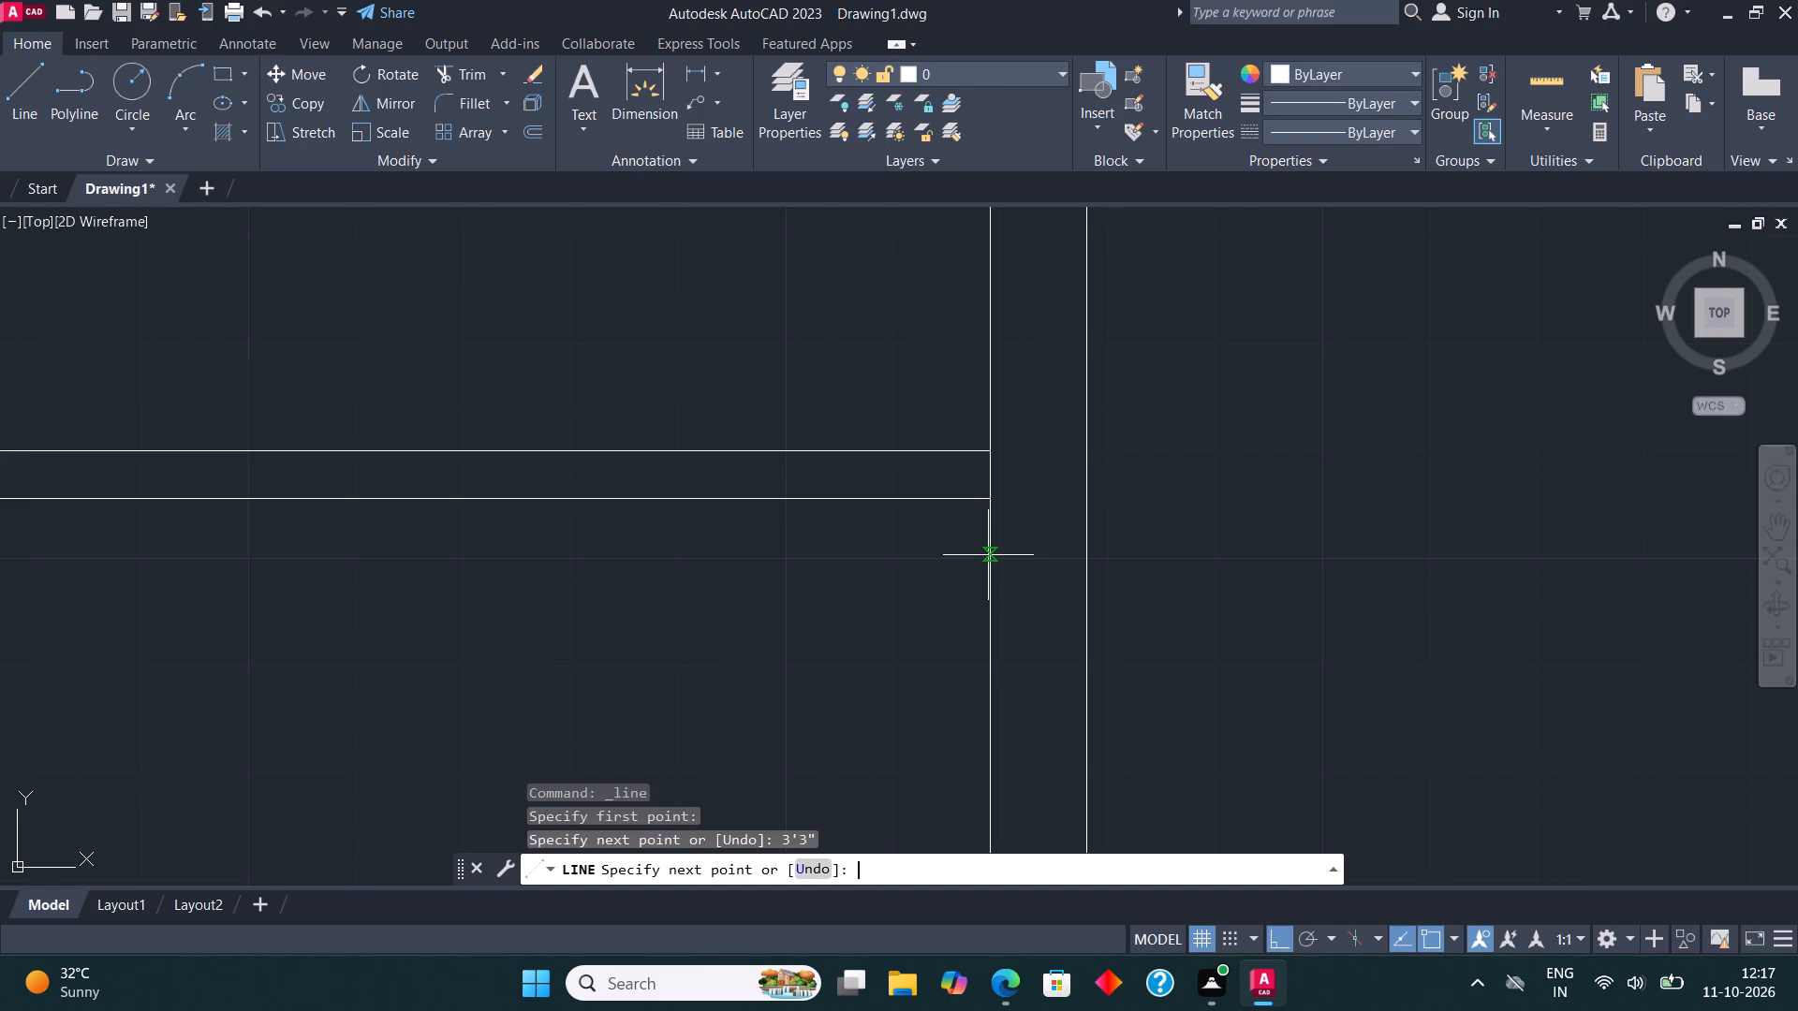
pyautogui.scroll(-3, 988, 555)
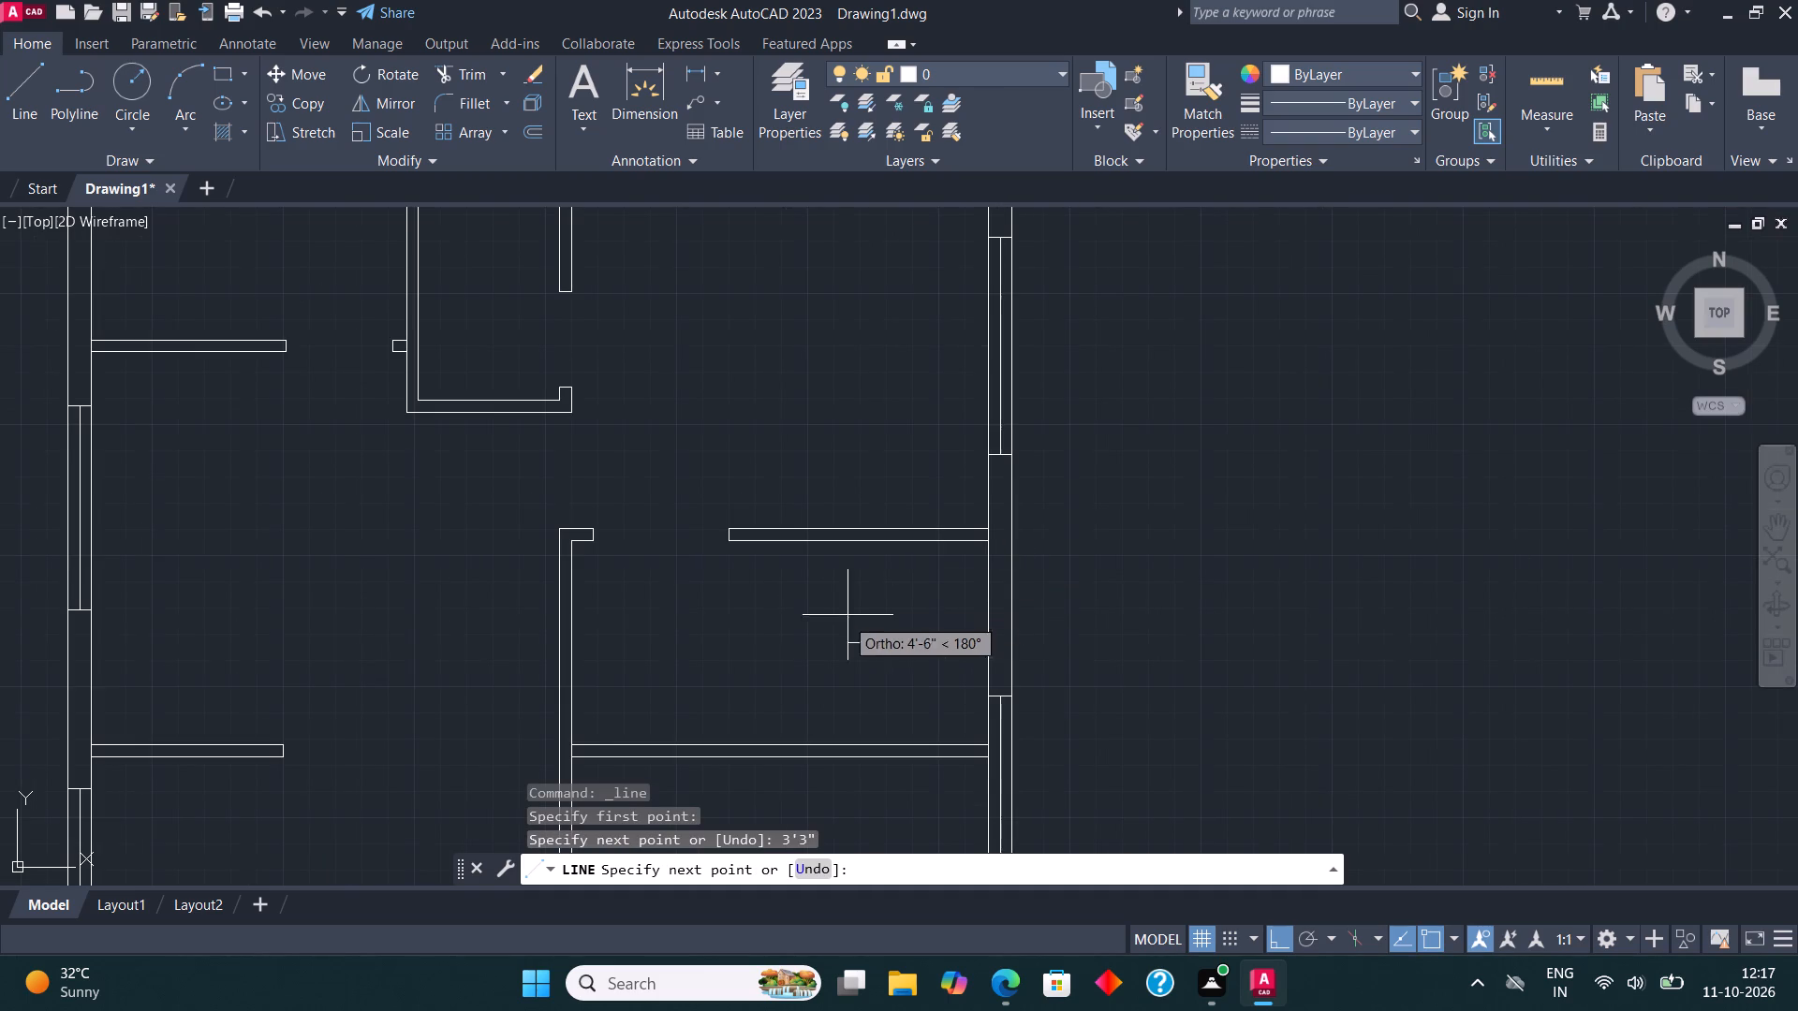
pyautogui.click(748, 622)
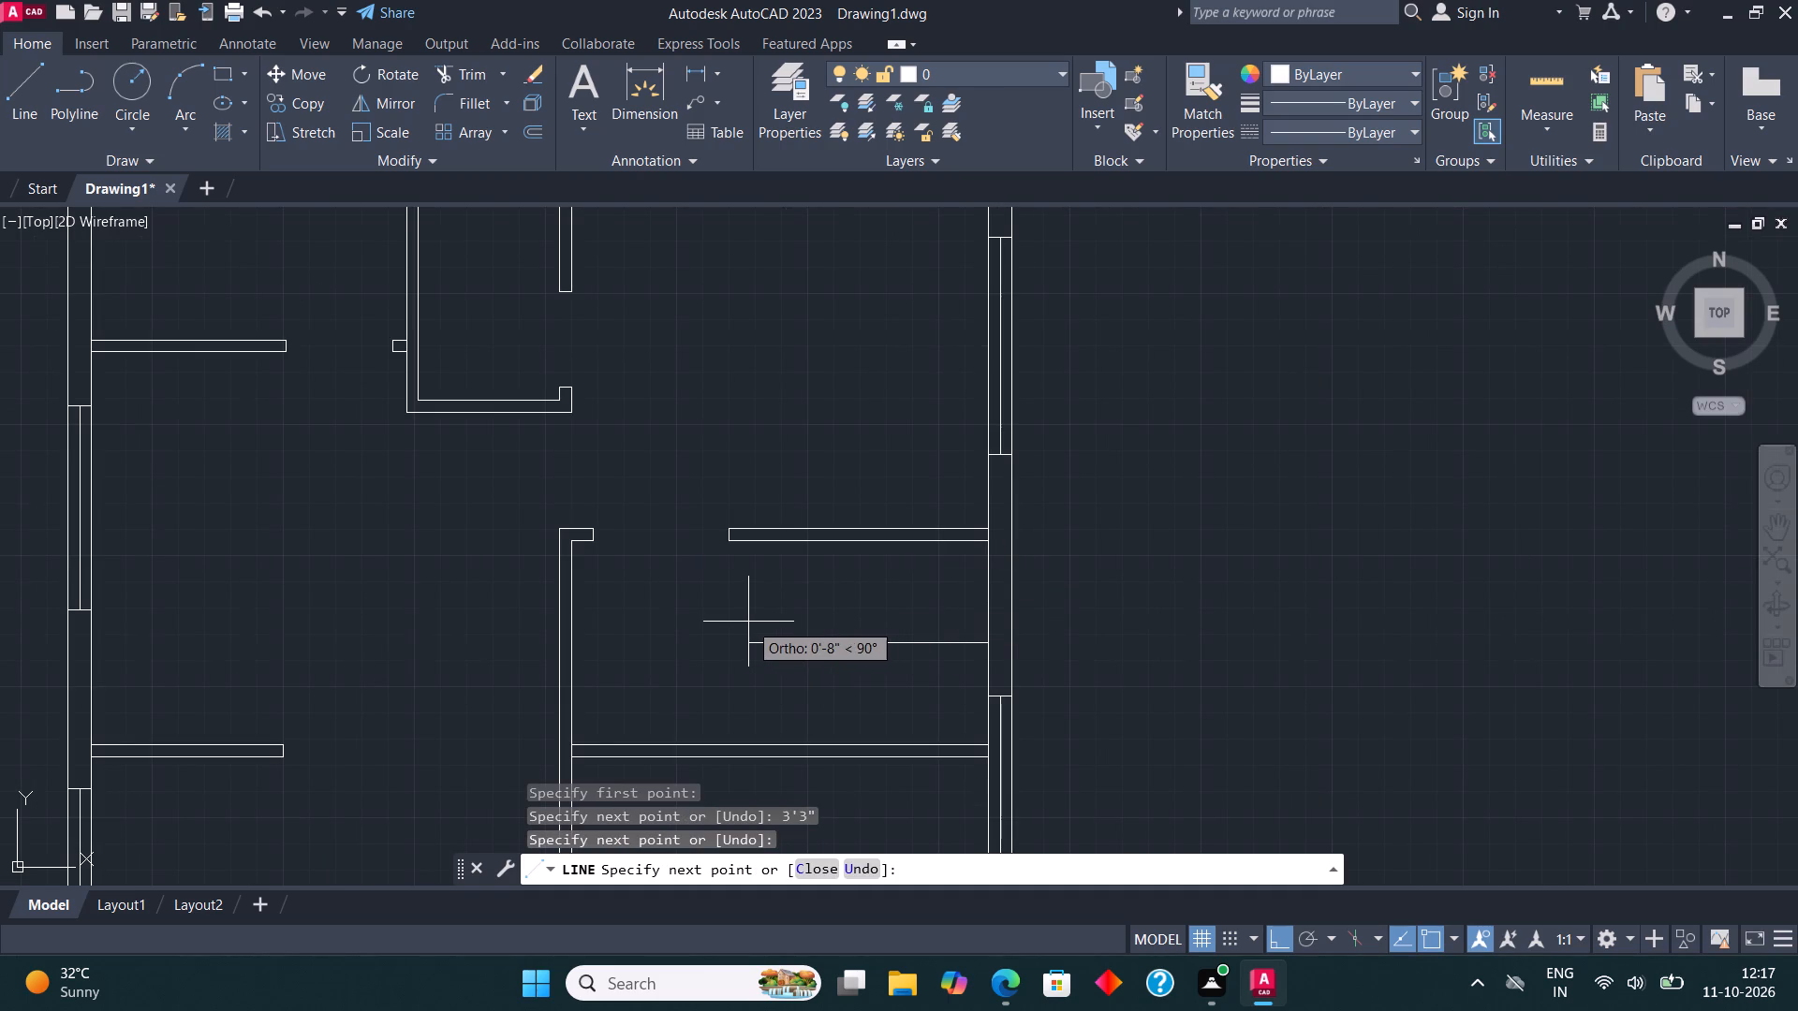
pyautogui.press('Escape')
# Draw a 3'3" line up the right outer wall's inner face from the top of the lower partition.
pyautogui.moveTo(821, 681); pyautogui.dragTo(794, 589, button='middle')
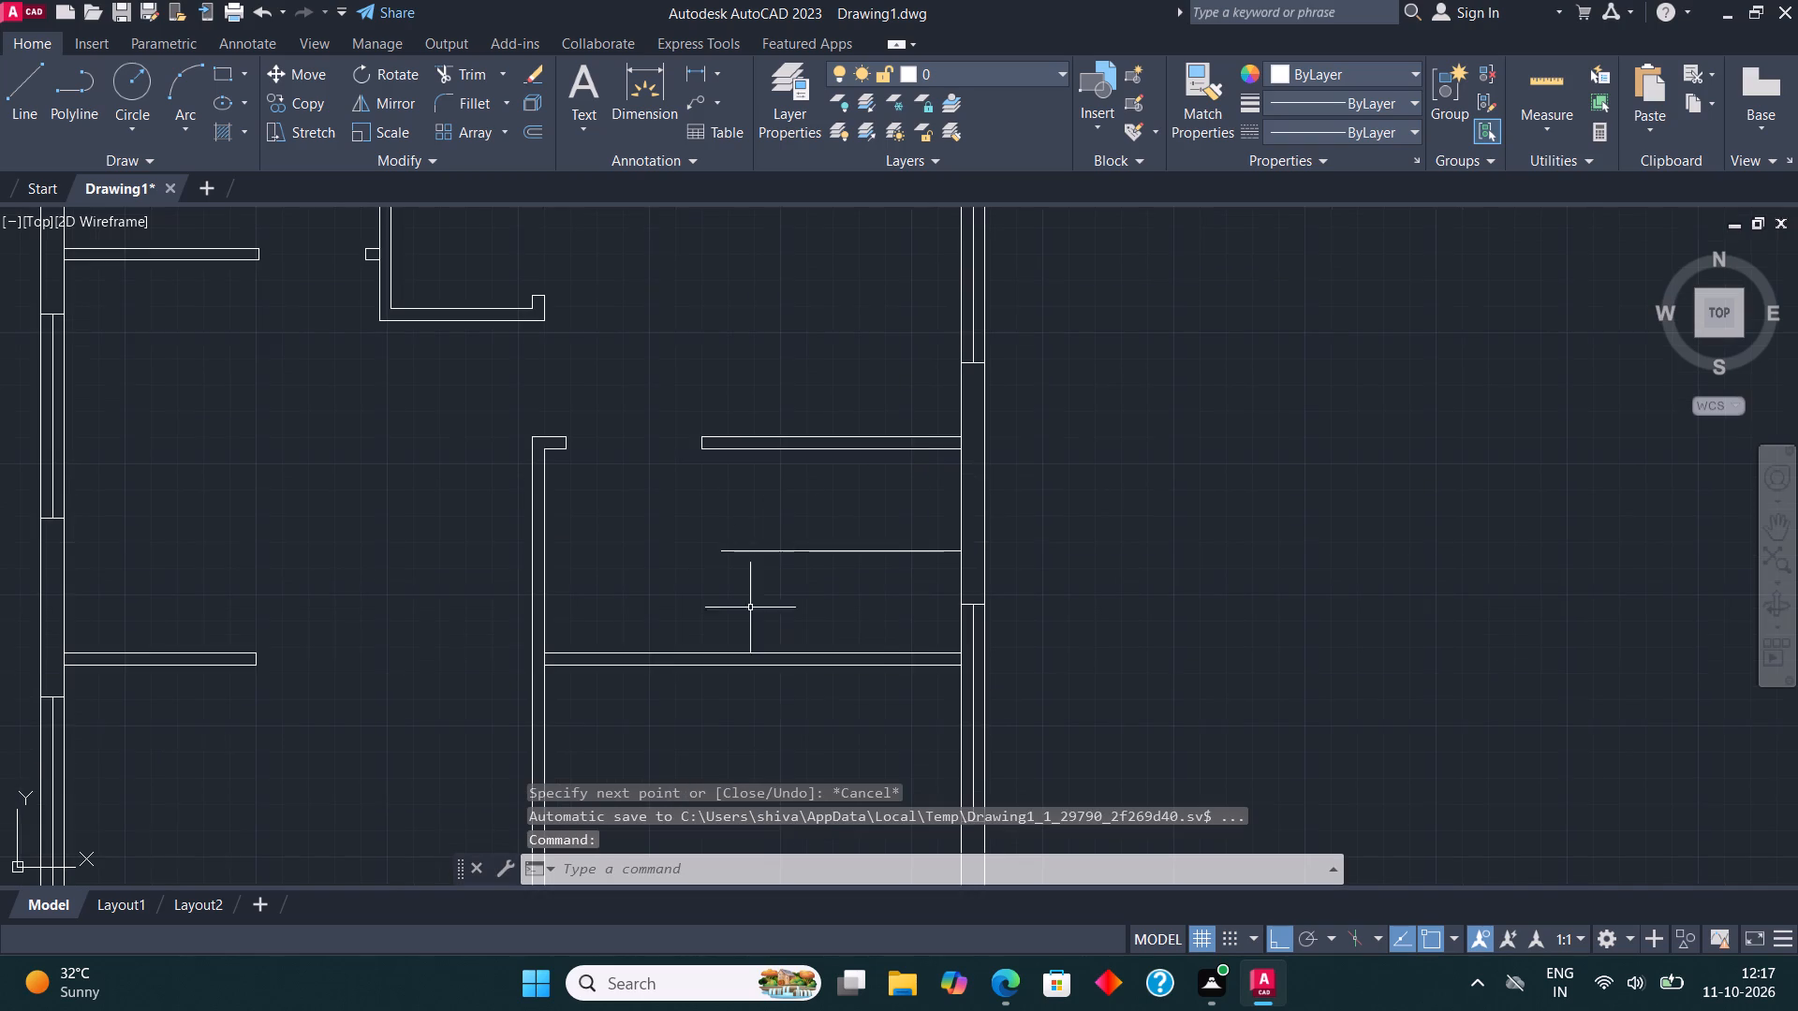
pyautogui.scroll(2, 895, 675)
pyautogui.click(30, 82)
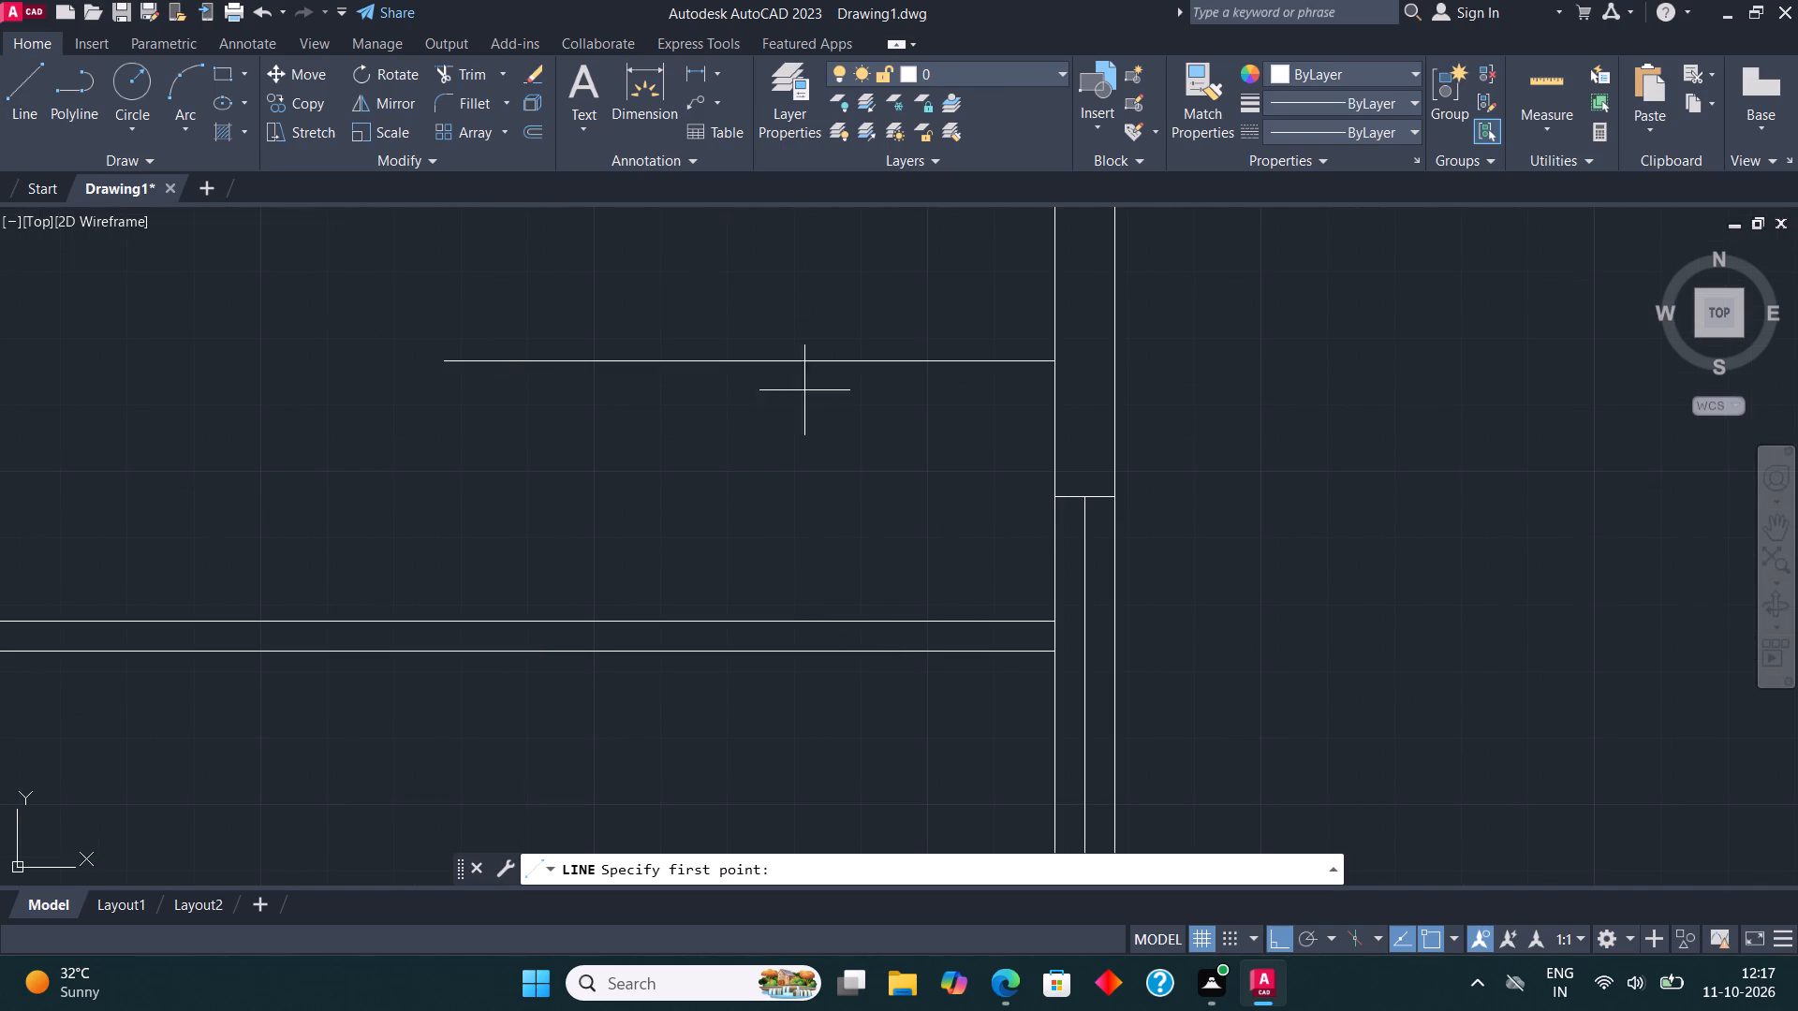
pyautogui.click(1053, 626)
pyautogui.write('3\'3"')
pyautogui.press('Return')
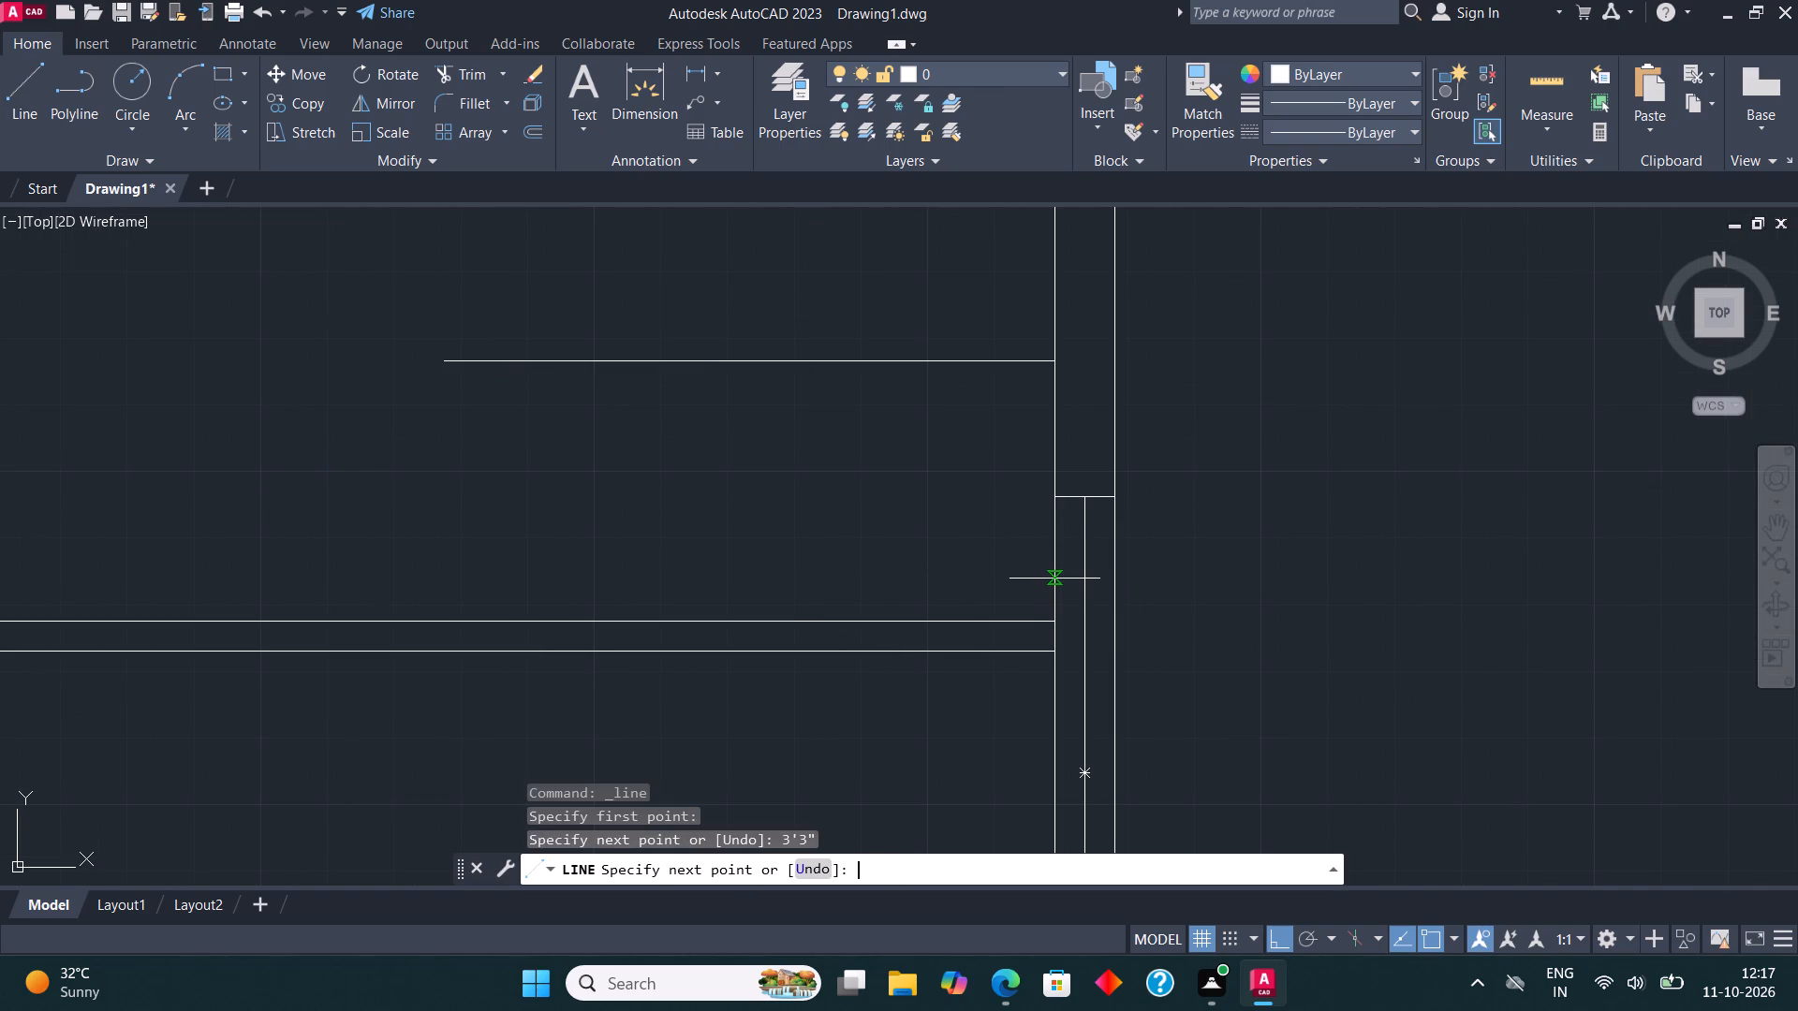
pyautogui.press('Escape')
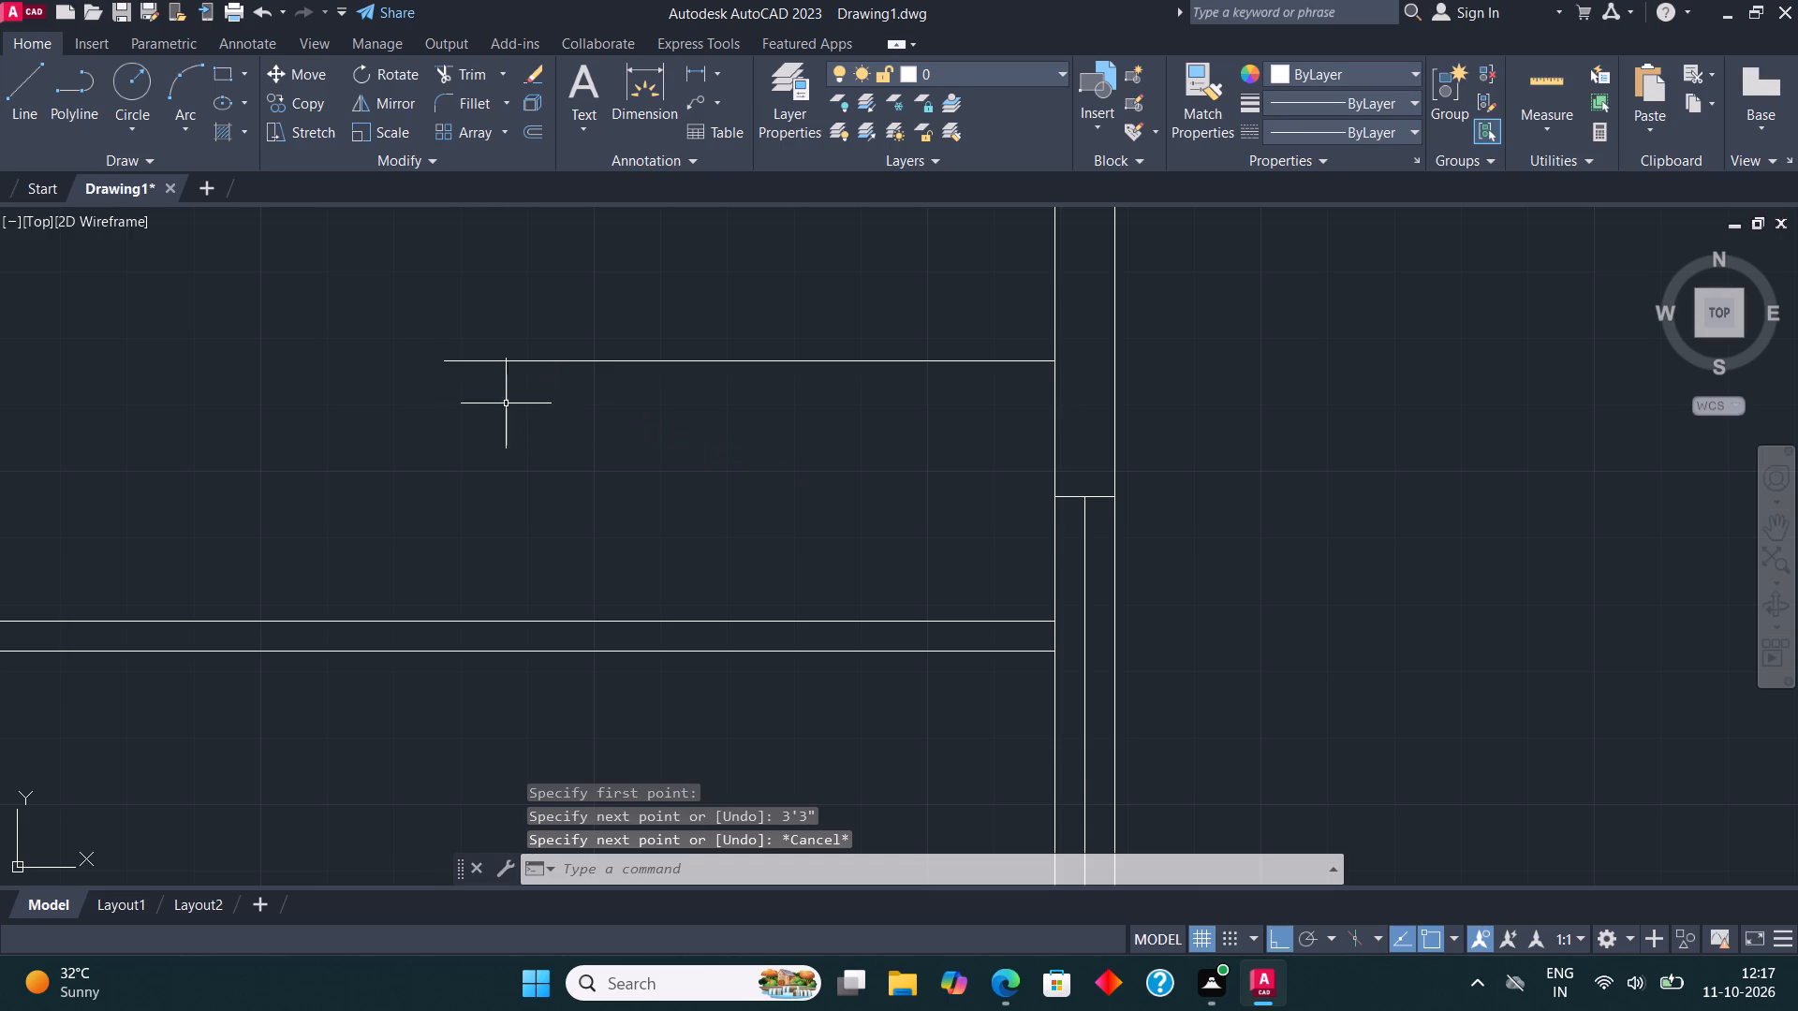
pyautogui.scroll(-1, 664, 499)
pyautogui.press('Escape')
# Offset the horizontal middle line 2" both upward and downward.
pyautogui.moveTo(964, 388); pyautogui.dragTo(1183, 534, button='middle')
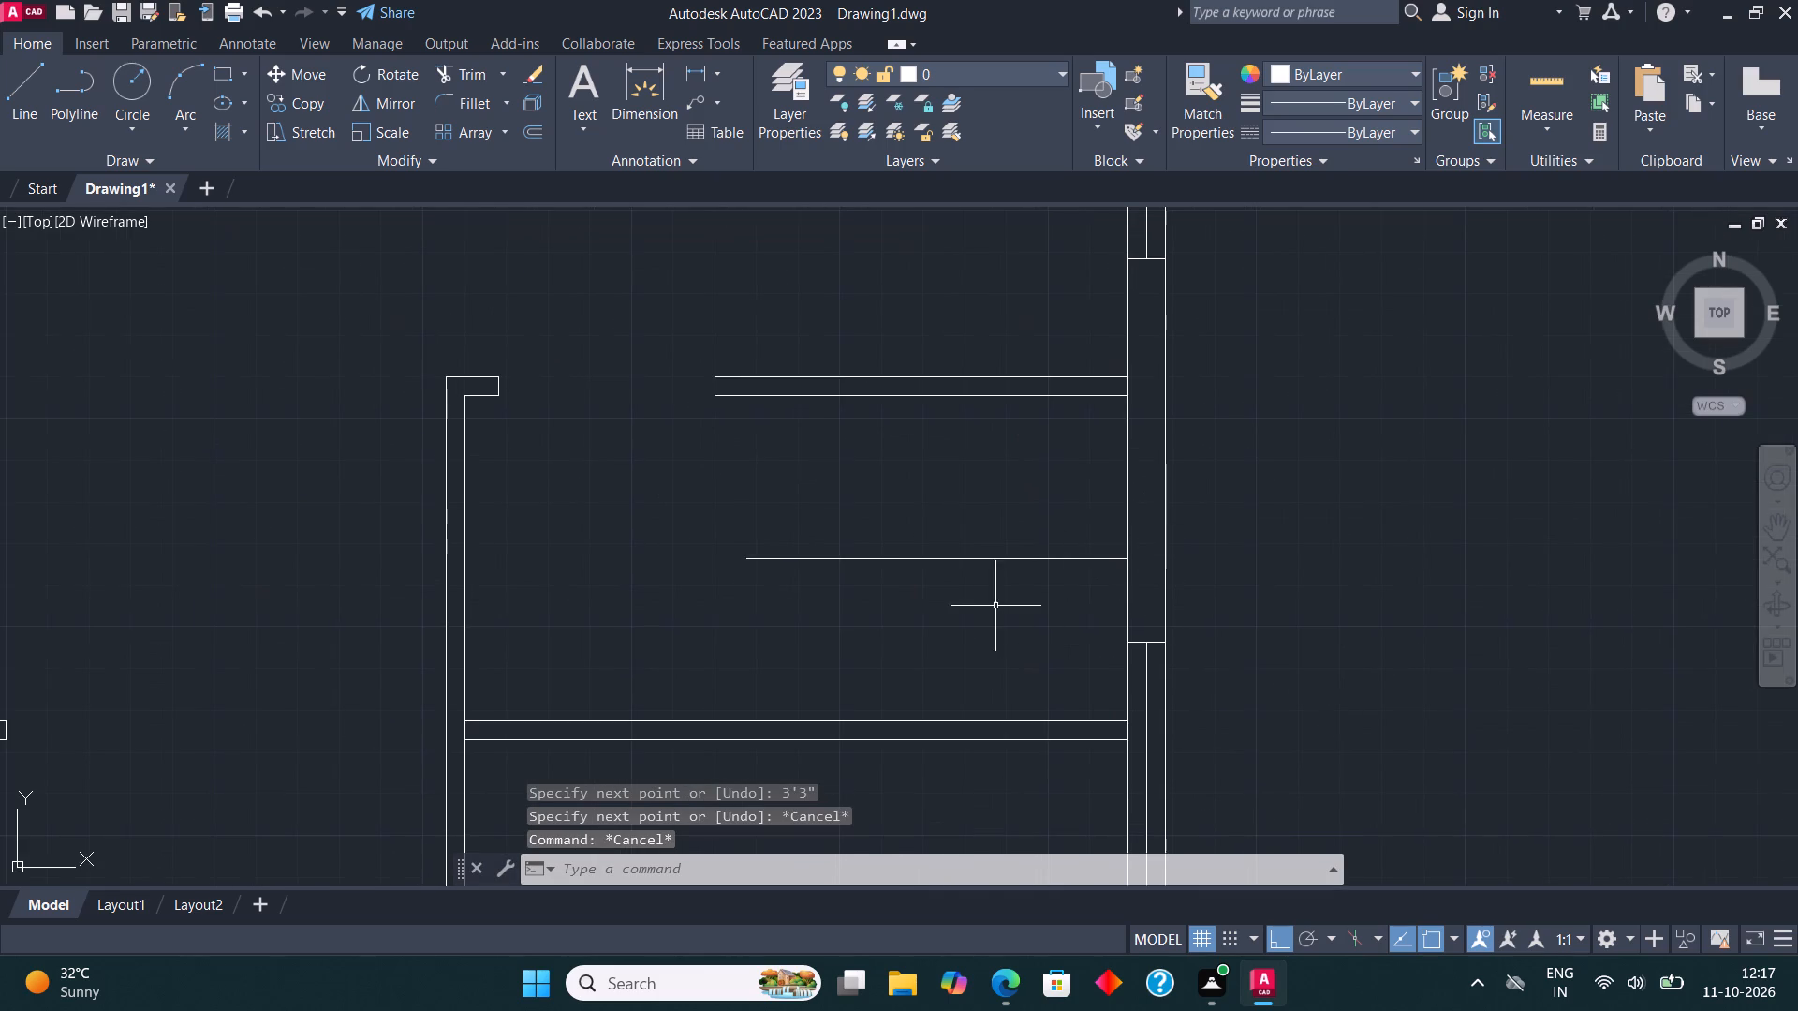
pyautogui.scroll(2, 968, 549)
pyautogui.click(951, 574)
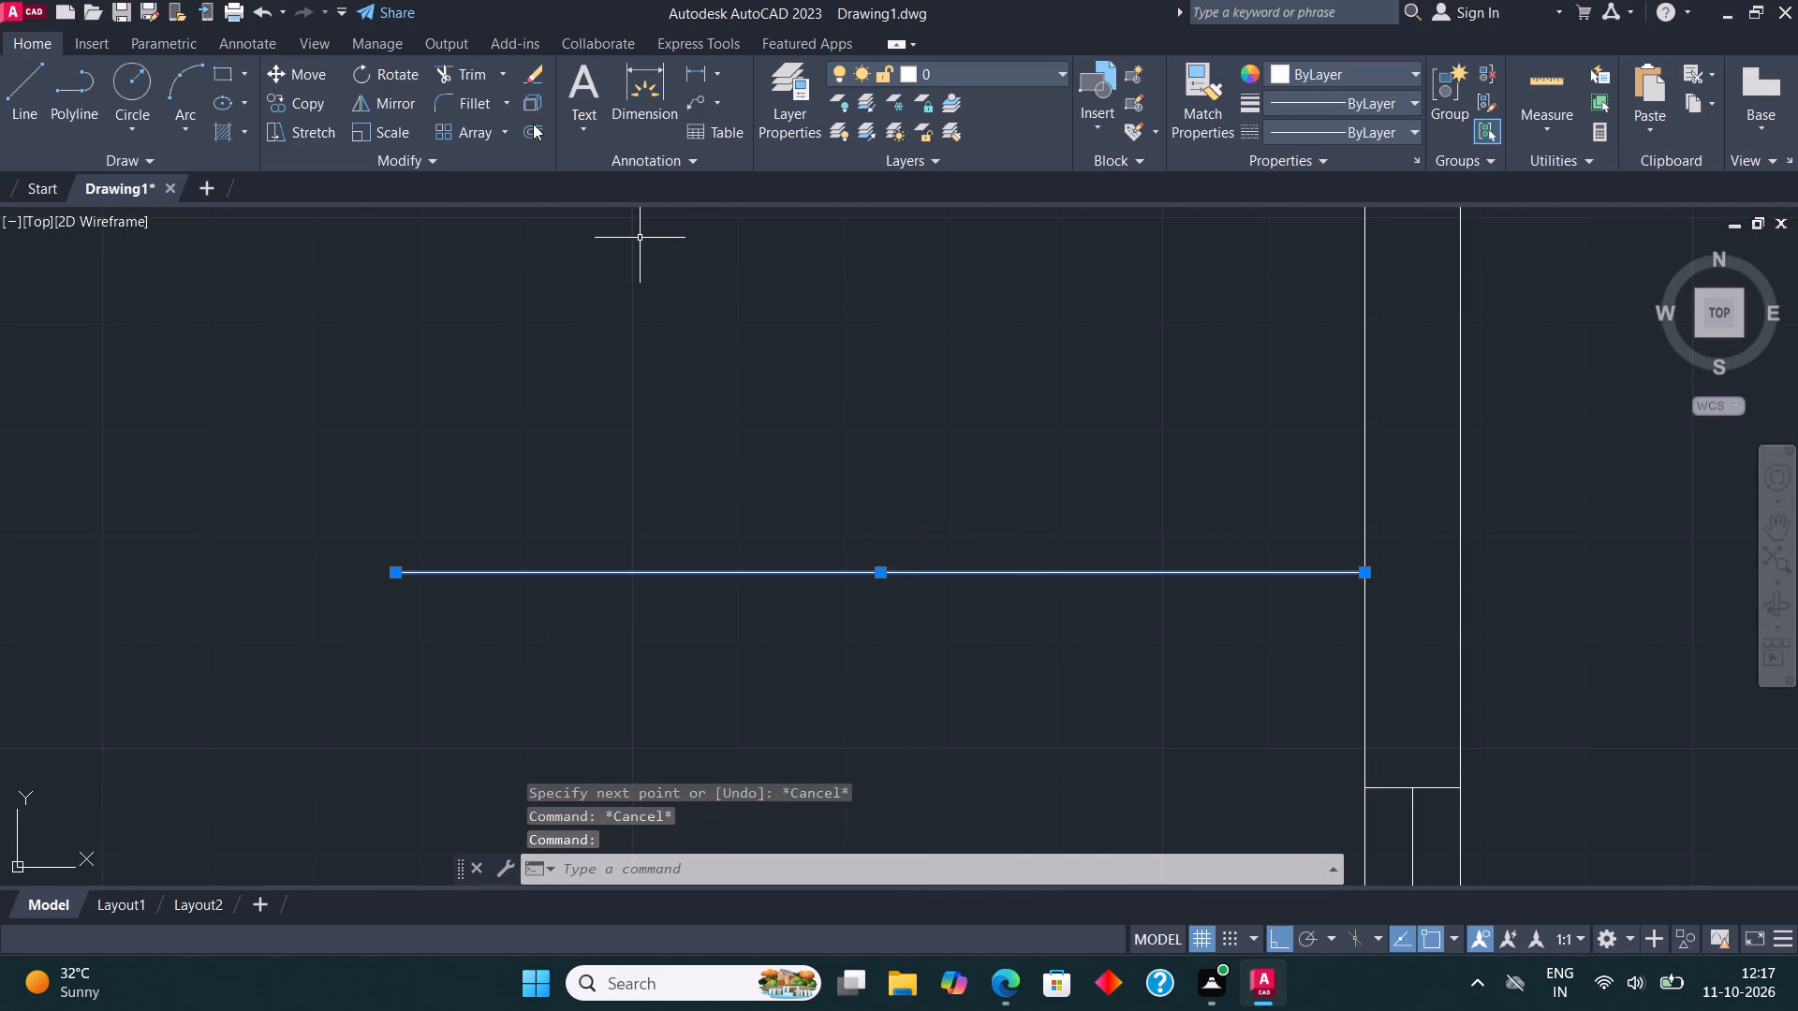
pyautogui.click(533, 124)
pyautogui.click(901, 567)
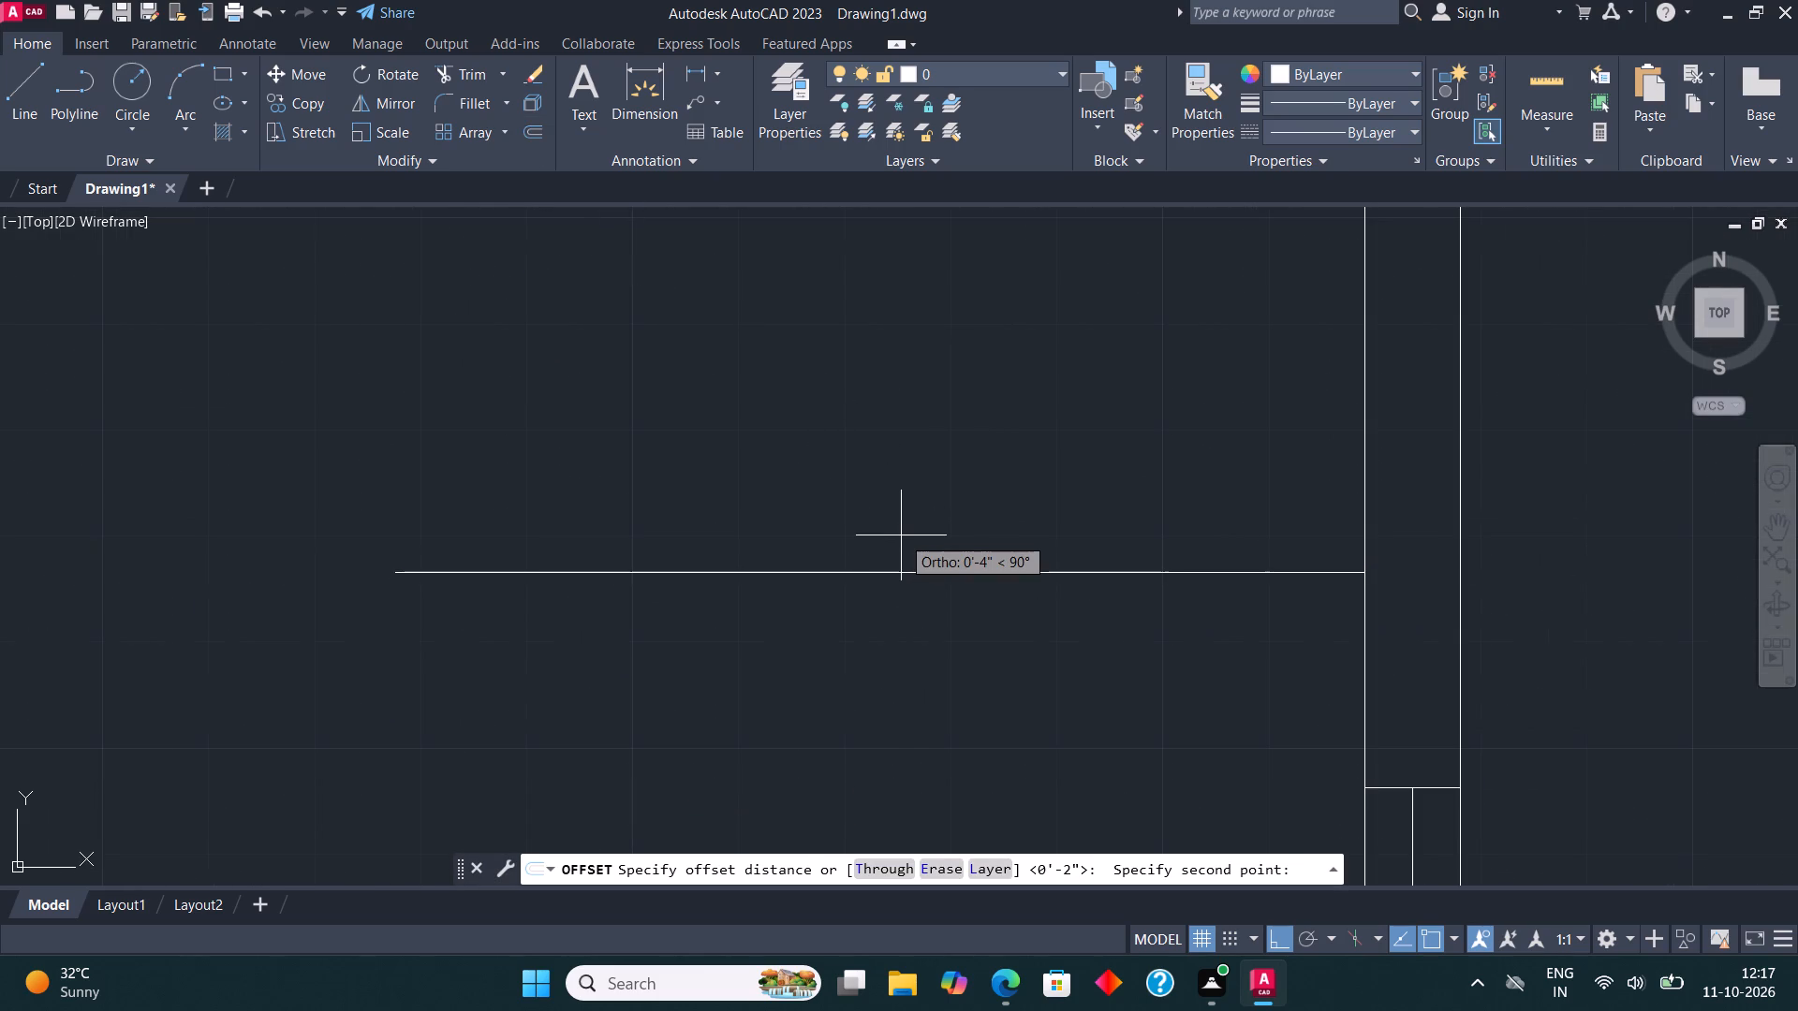
pyautogui.write('2"')
pyautogui.press('Return')
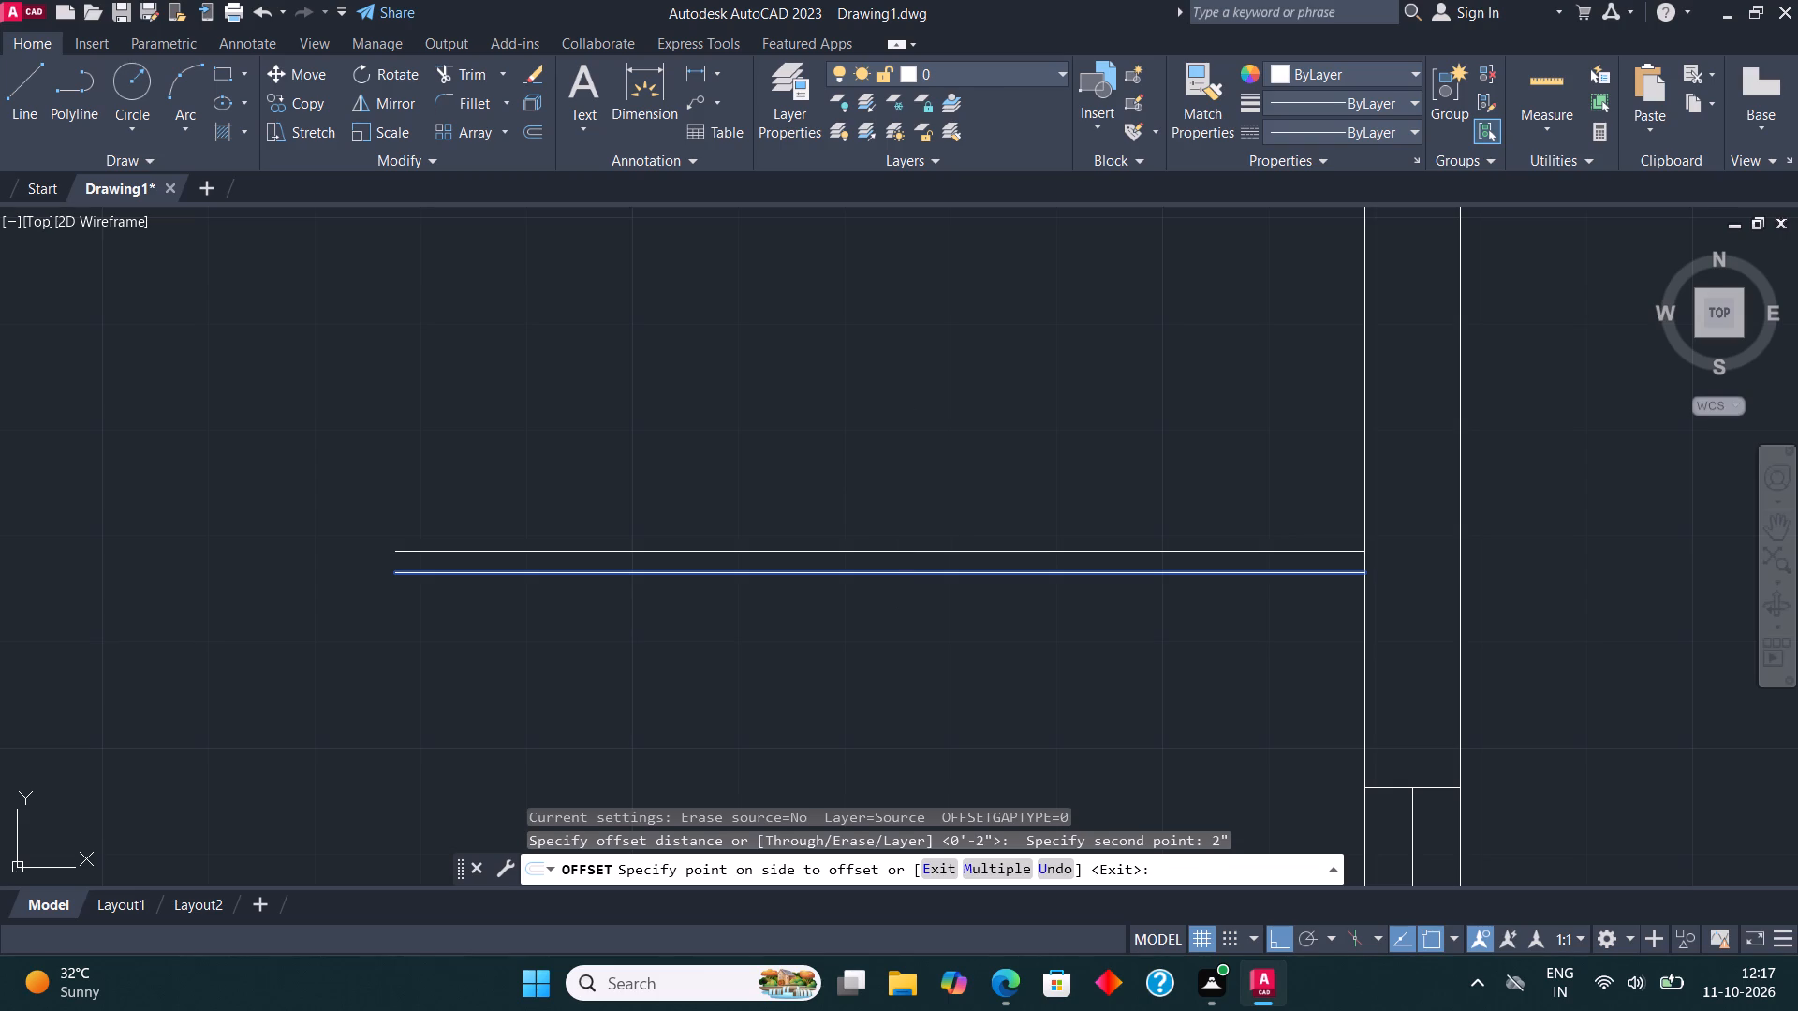
pyautogui.click(912, 456)
pyautogui.click(889, 573)
pyautogui.click(889, 624)
pyautogui.press('Escape')
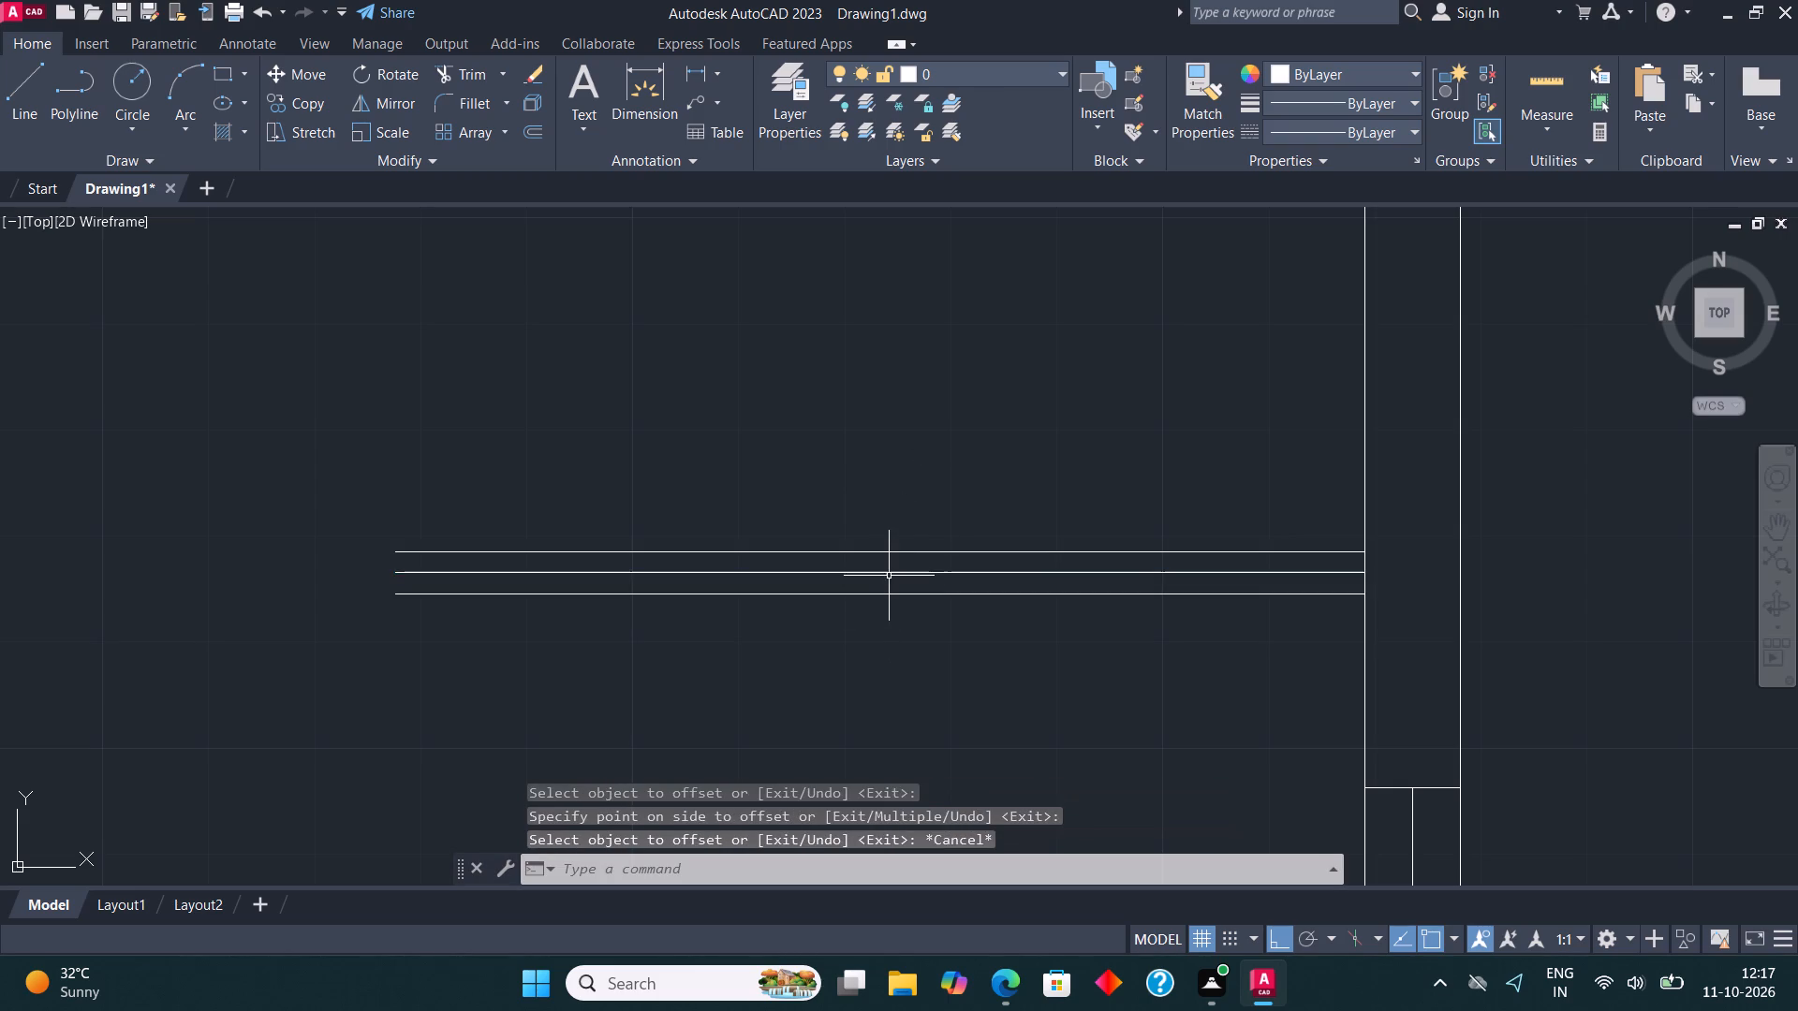
# Delete the original centre line between the two offset lines.
pyautogui.click(889, 573)
pyautogui.press('Delete')
pyautogui.scroll(-4, 884, 563)
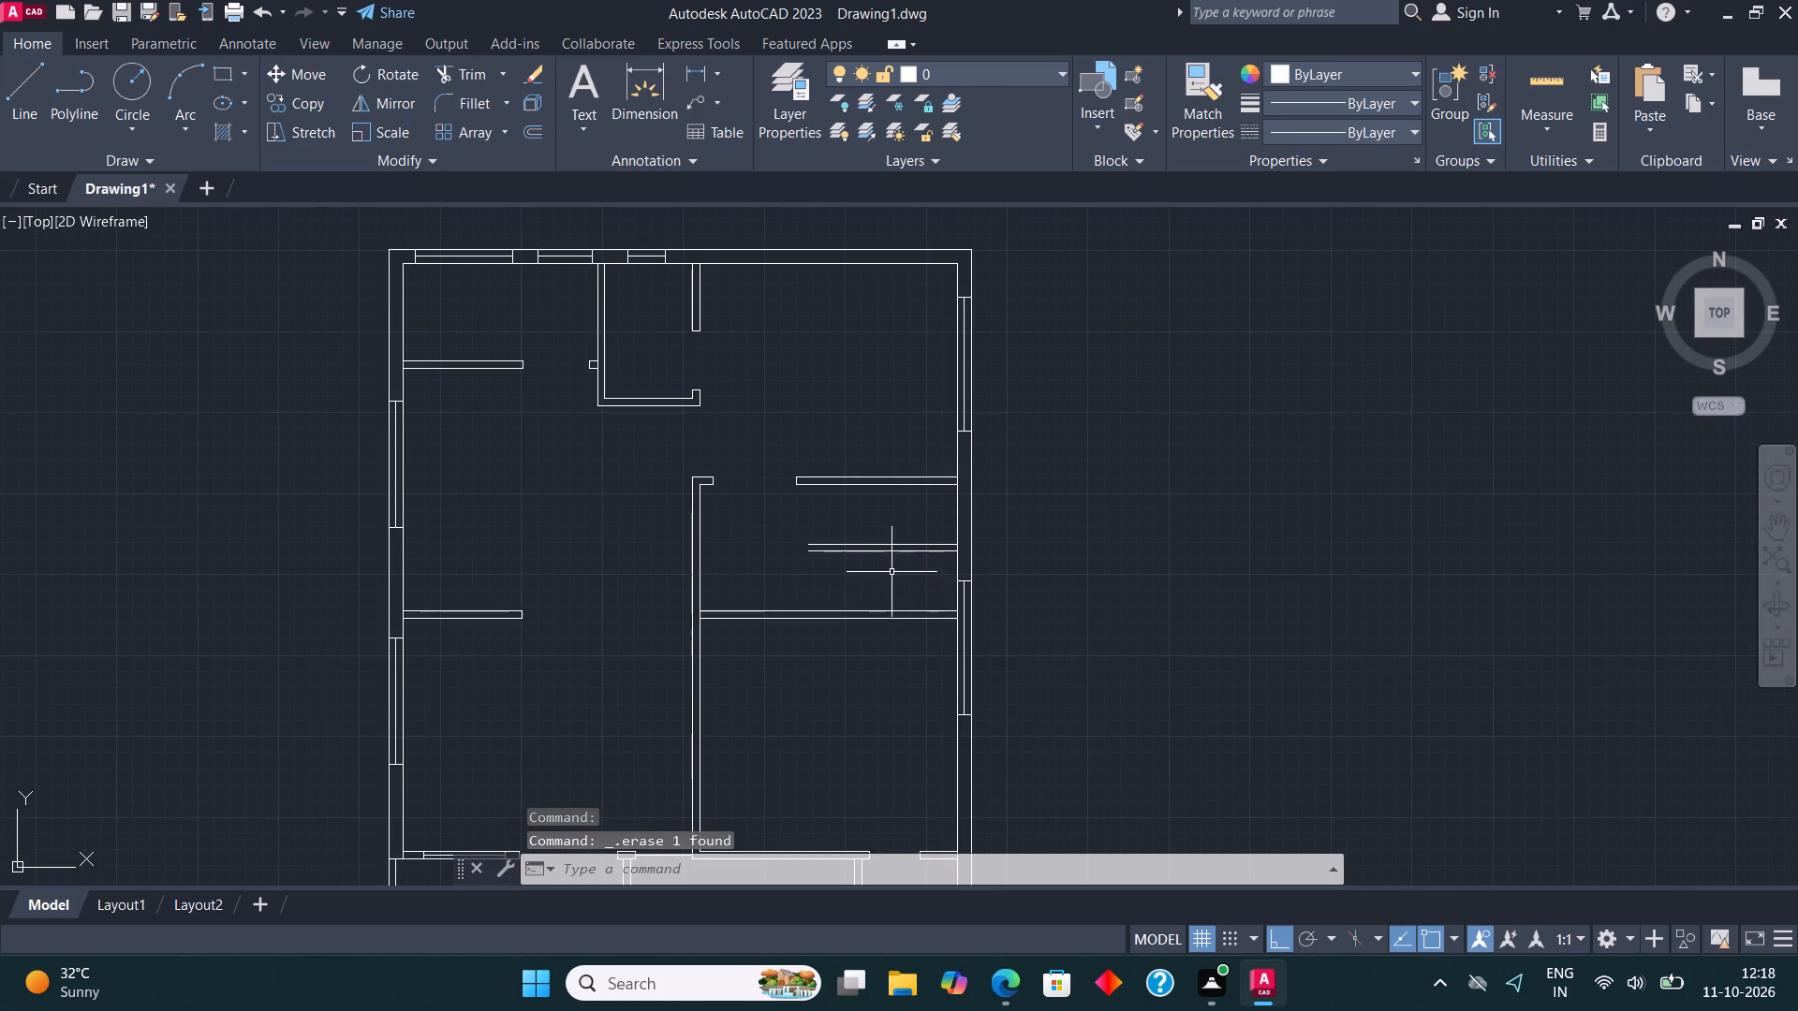
# Draw a line 3'3" left along the upper partition's underside from the right outer wall, continuing vertically down to the lower partition.
pyautogui.moveTo(890, 495); pyautogui.dragTo(1035, 539, button='middle')
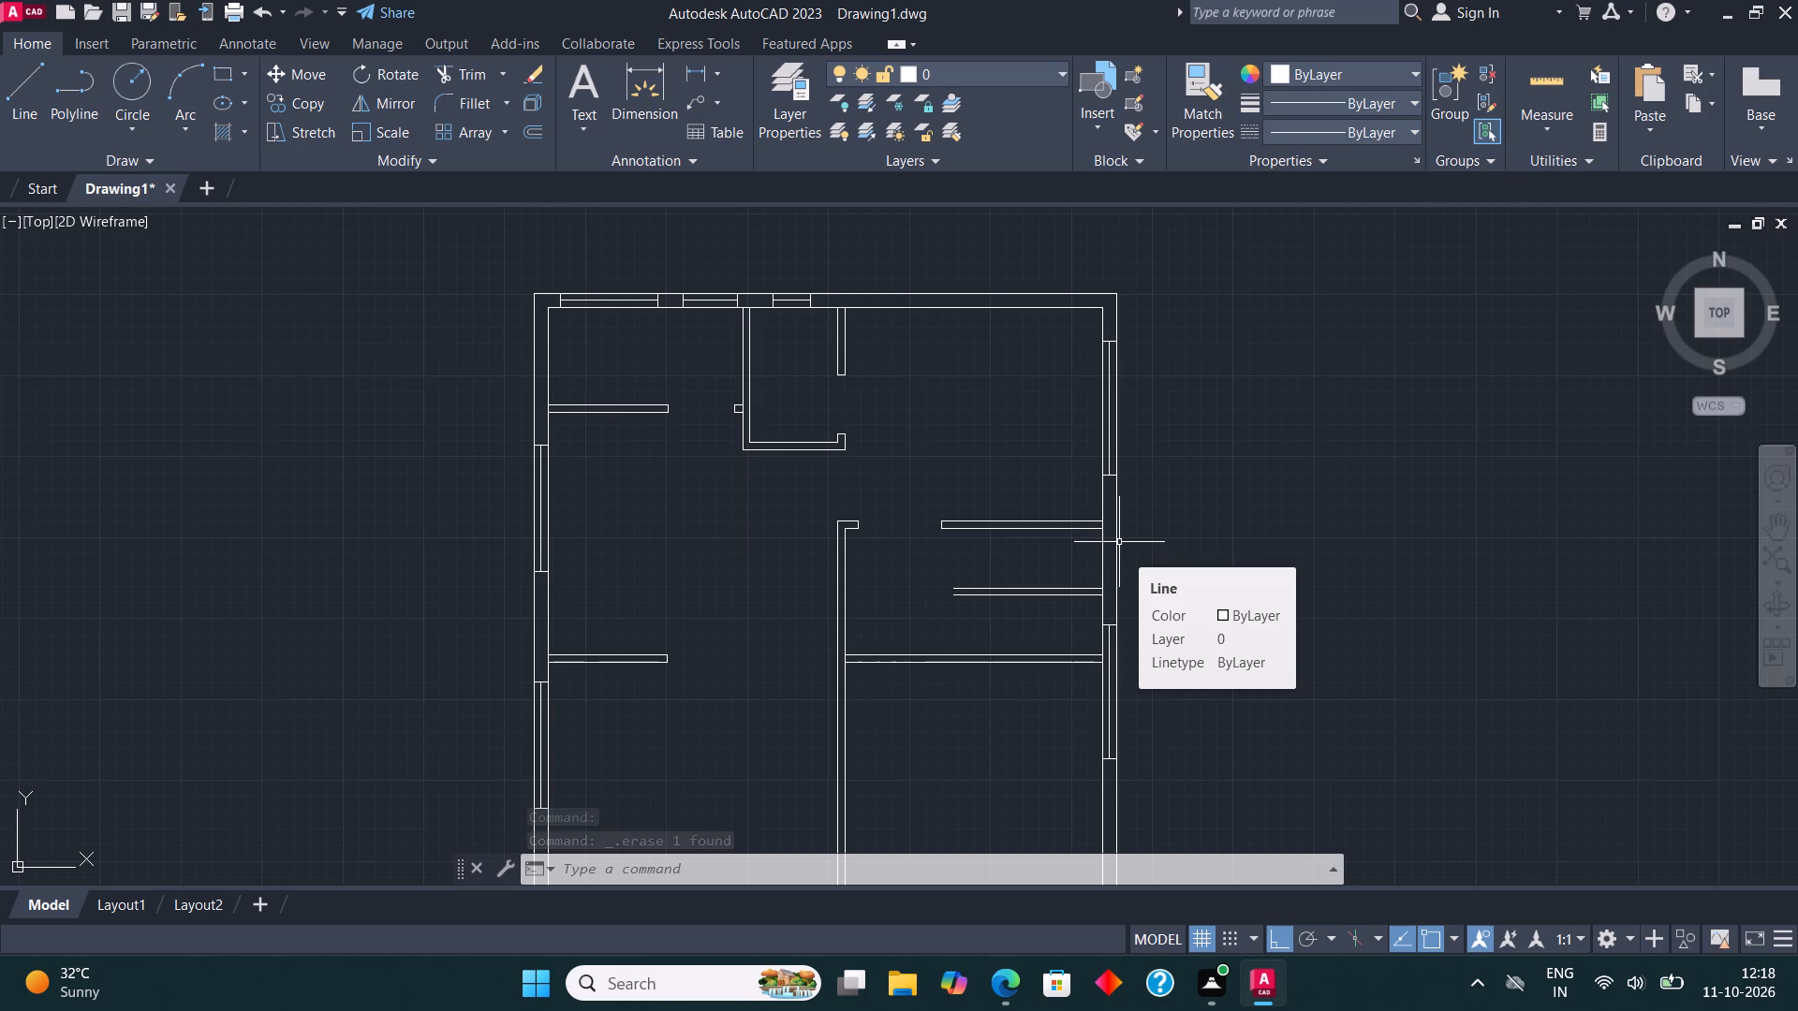
pyautogui.click(21, 99)
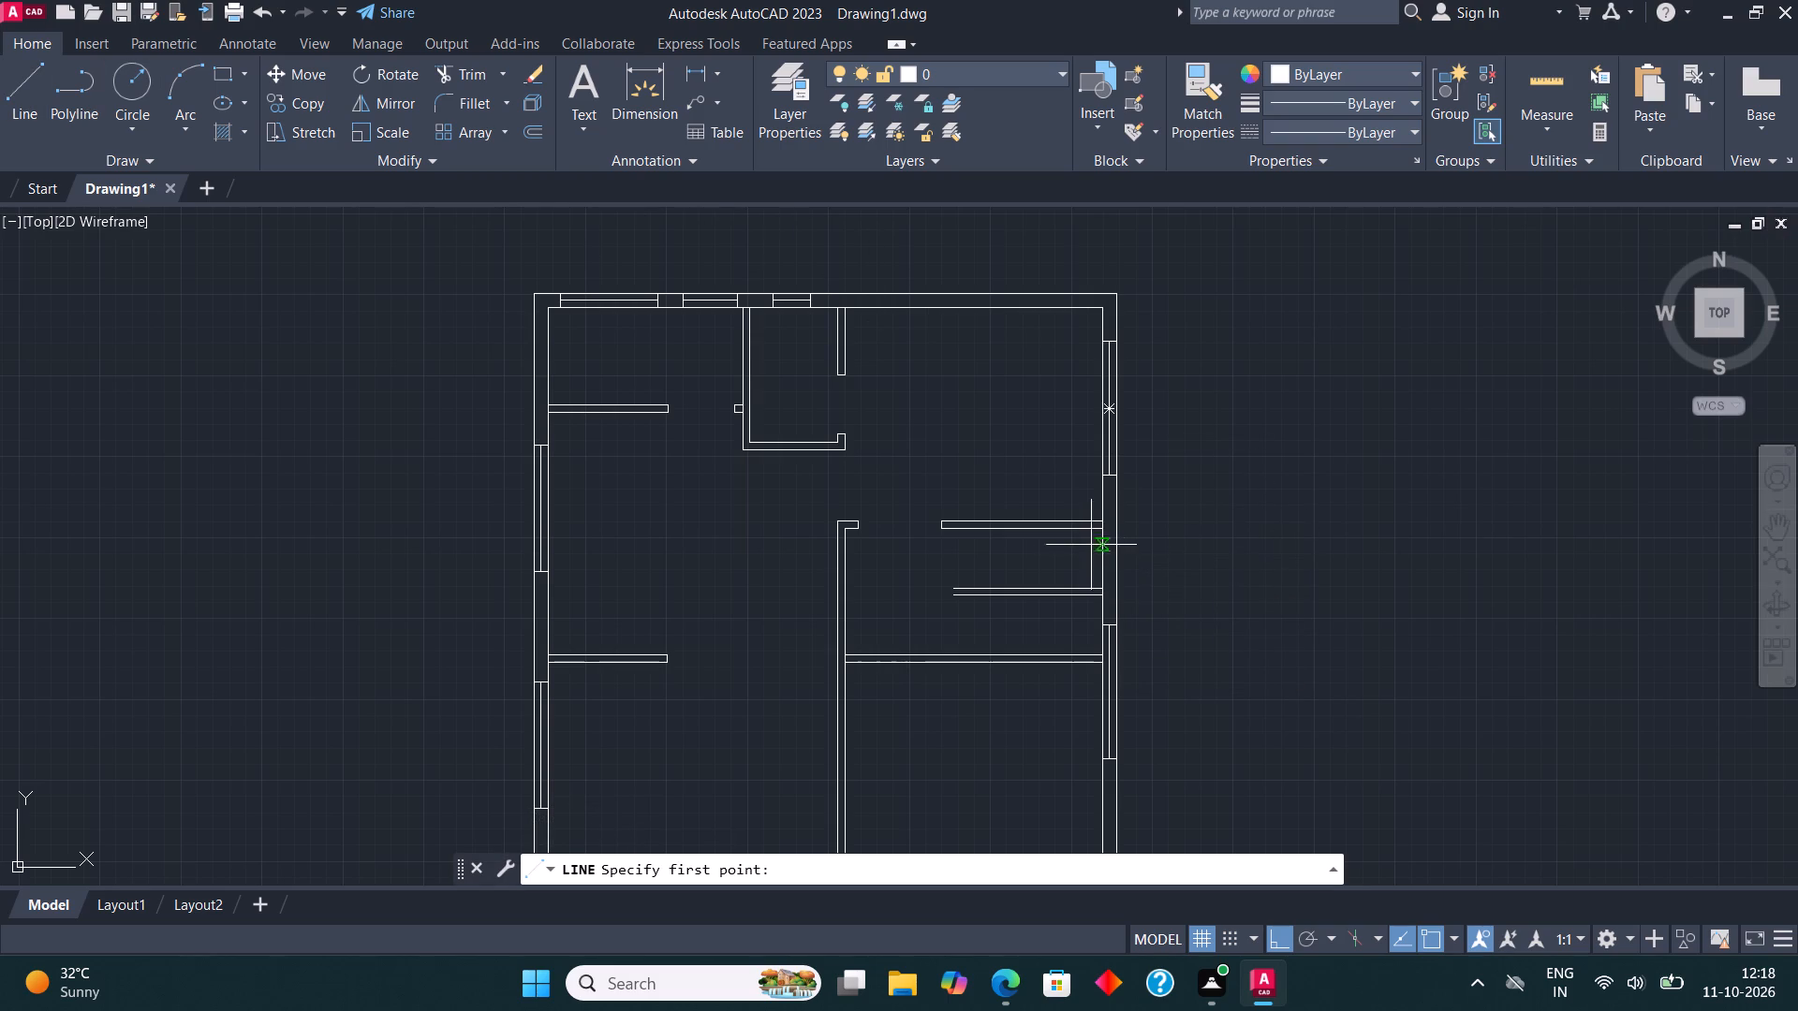
pyautogui.scroll(2, 1070, 547)
pyautogui.click(1153, 505)
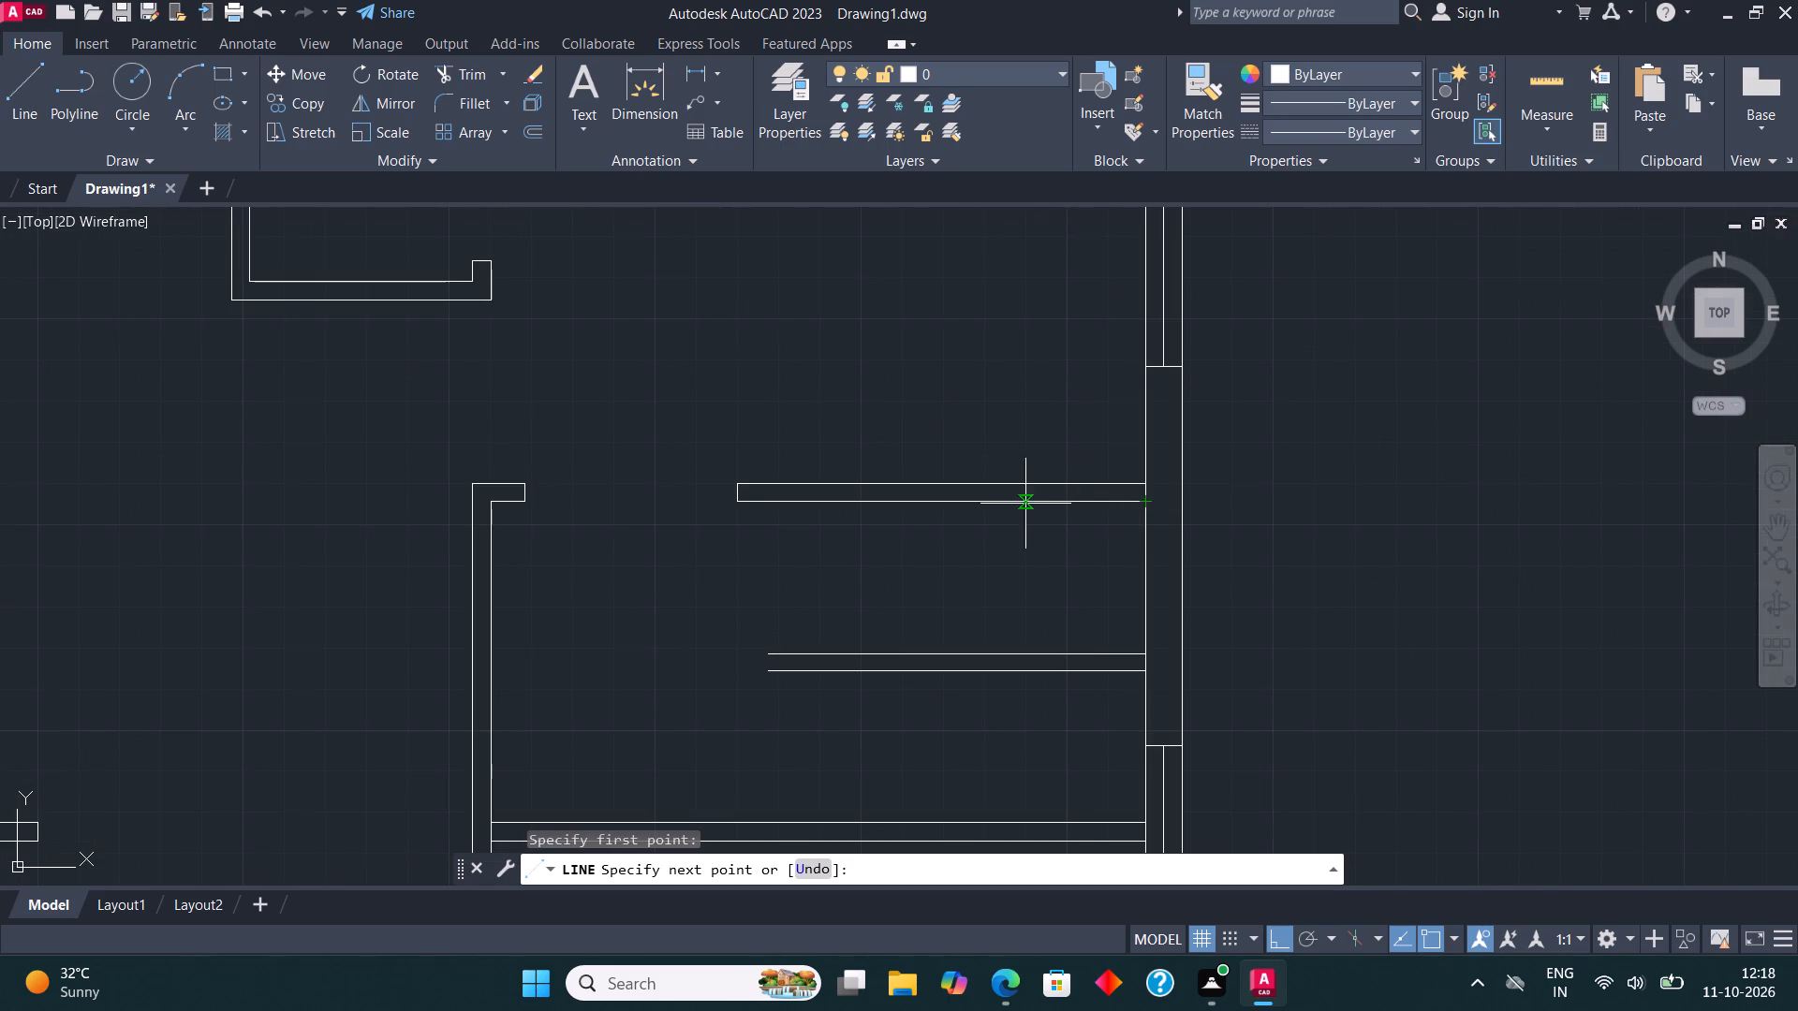
pyautogui.write('3\'3"')
pyautogui.press('Return')
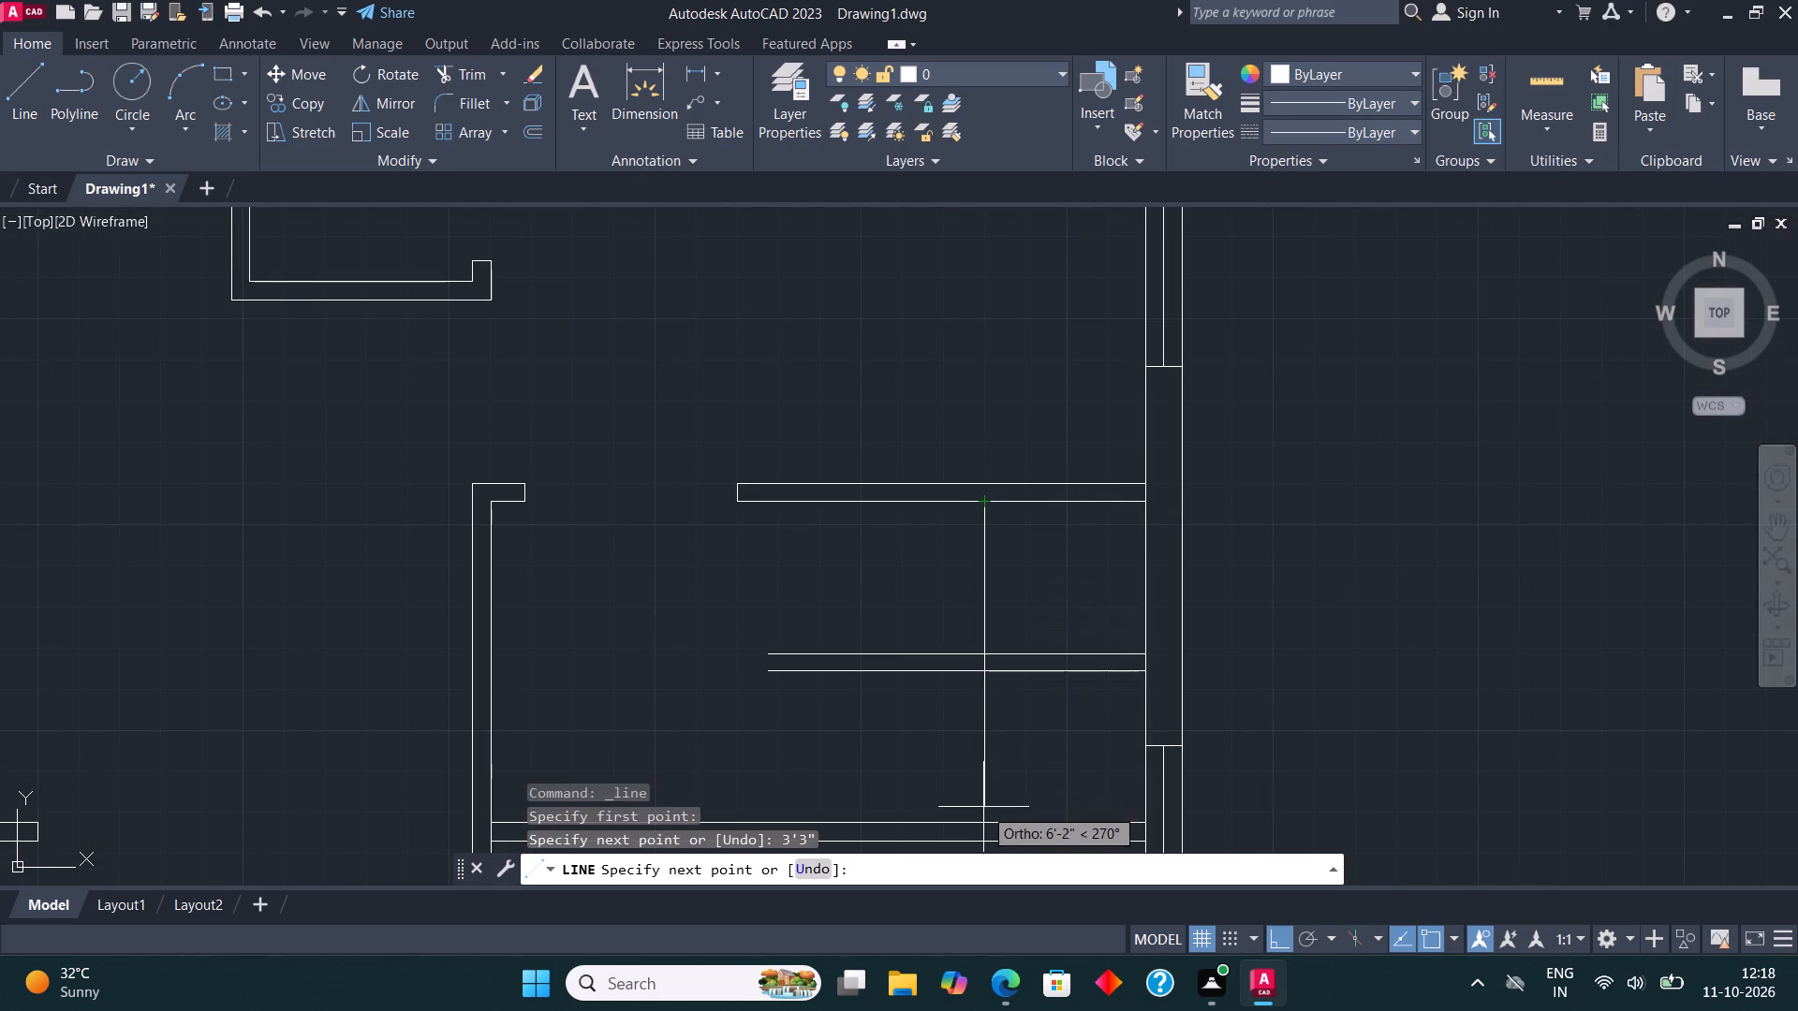
pyautogui.click(984, 814)
pyautogui.moveTo(1013, 567); pyautogui.dragTo(1036, 505, button='middle')
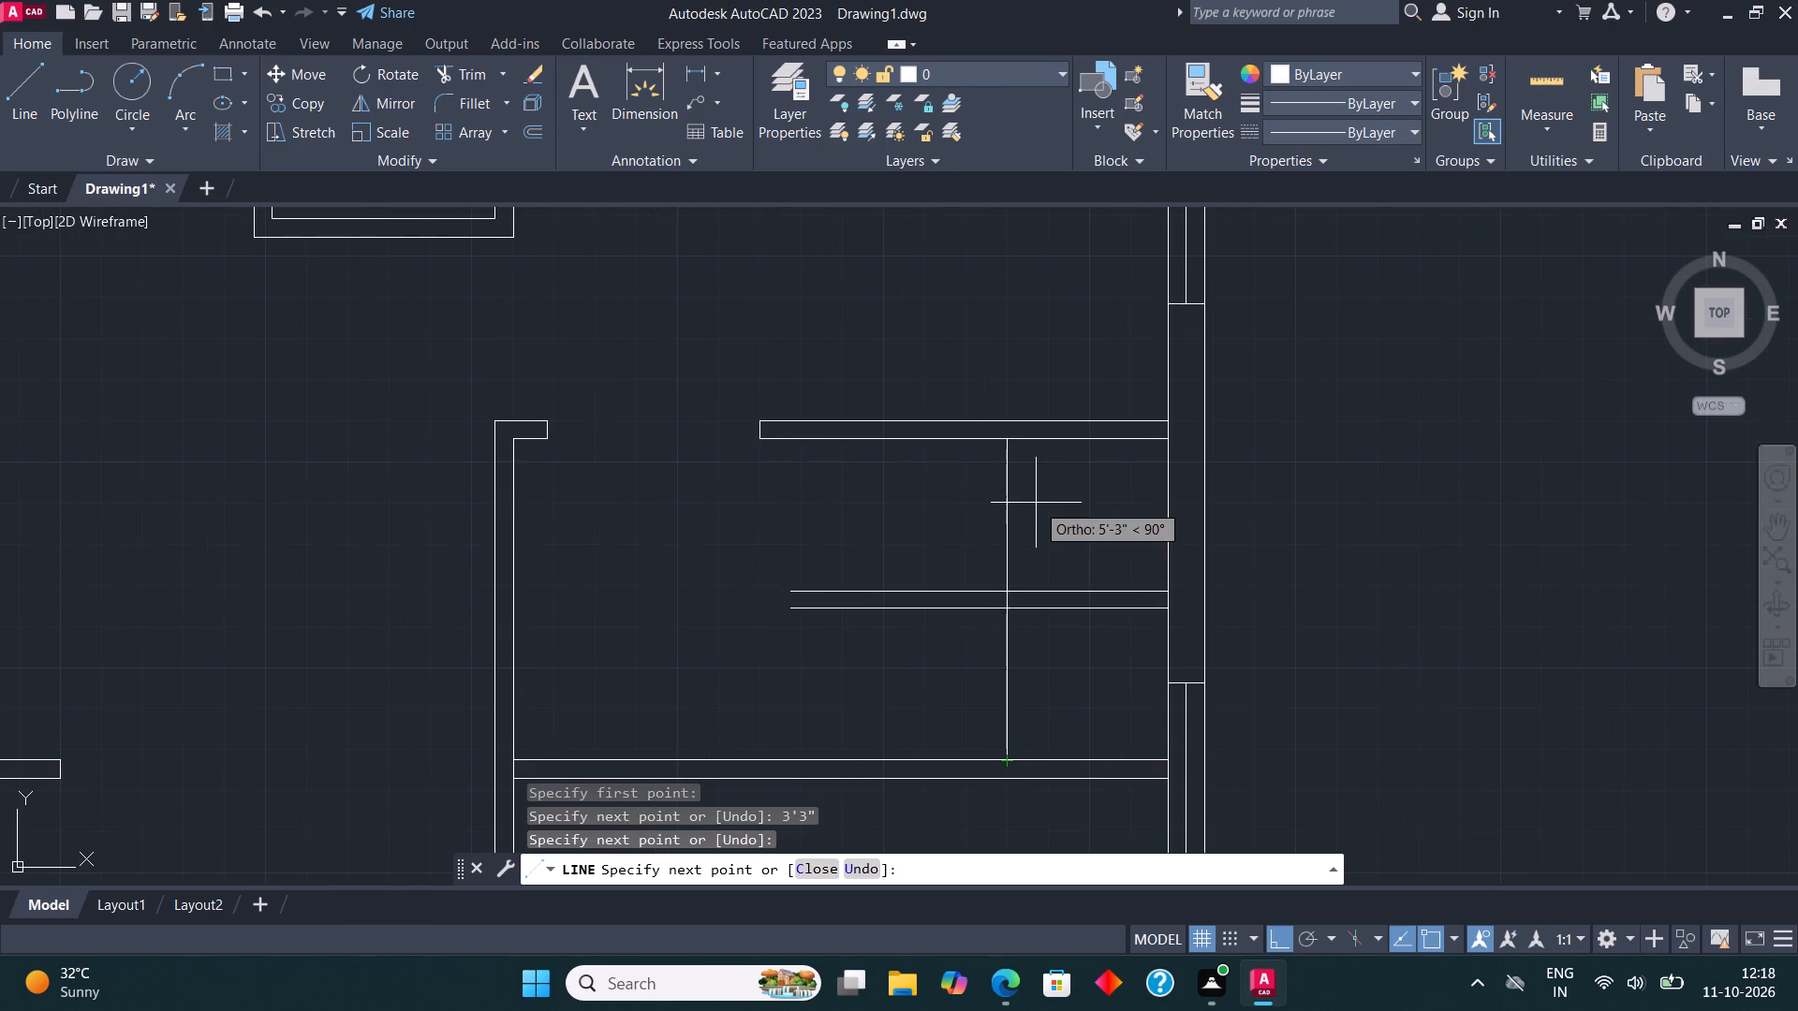
pyautogui.press('Escape')
# Offset the vertical stair line 8" to the left six times in succession to lay out the first treads.
pyautogui.click(1010, 652)
pyautogui.click(531, 138)
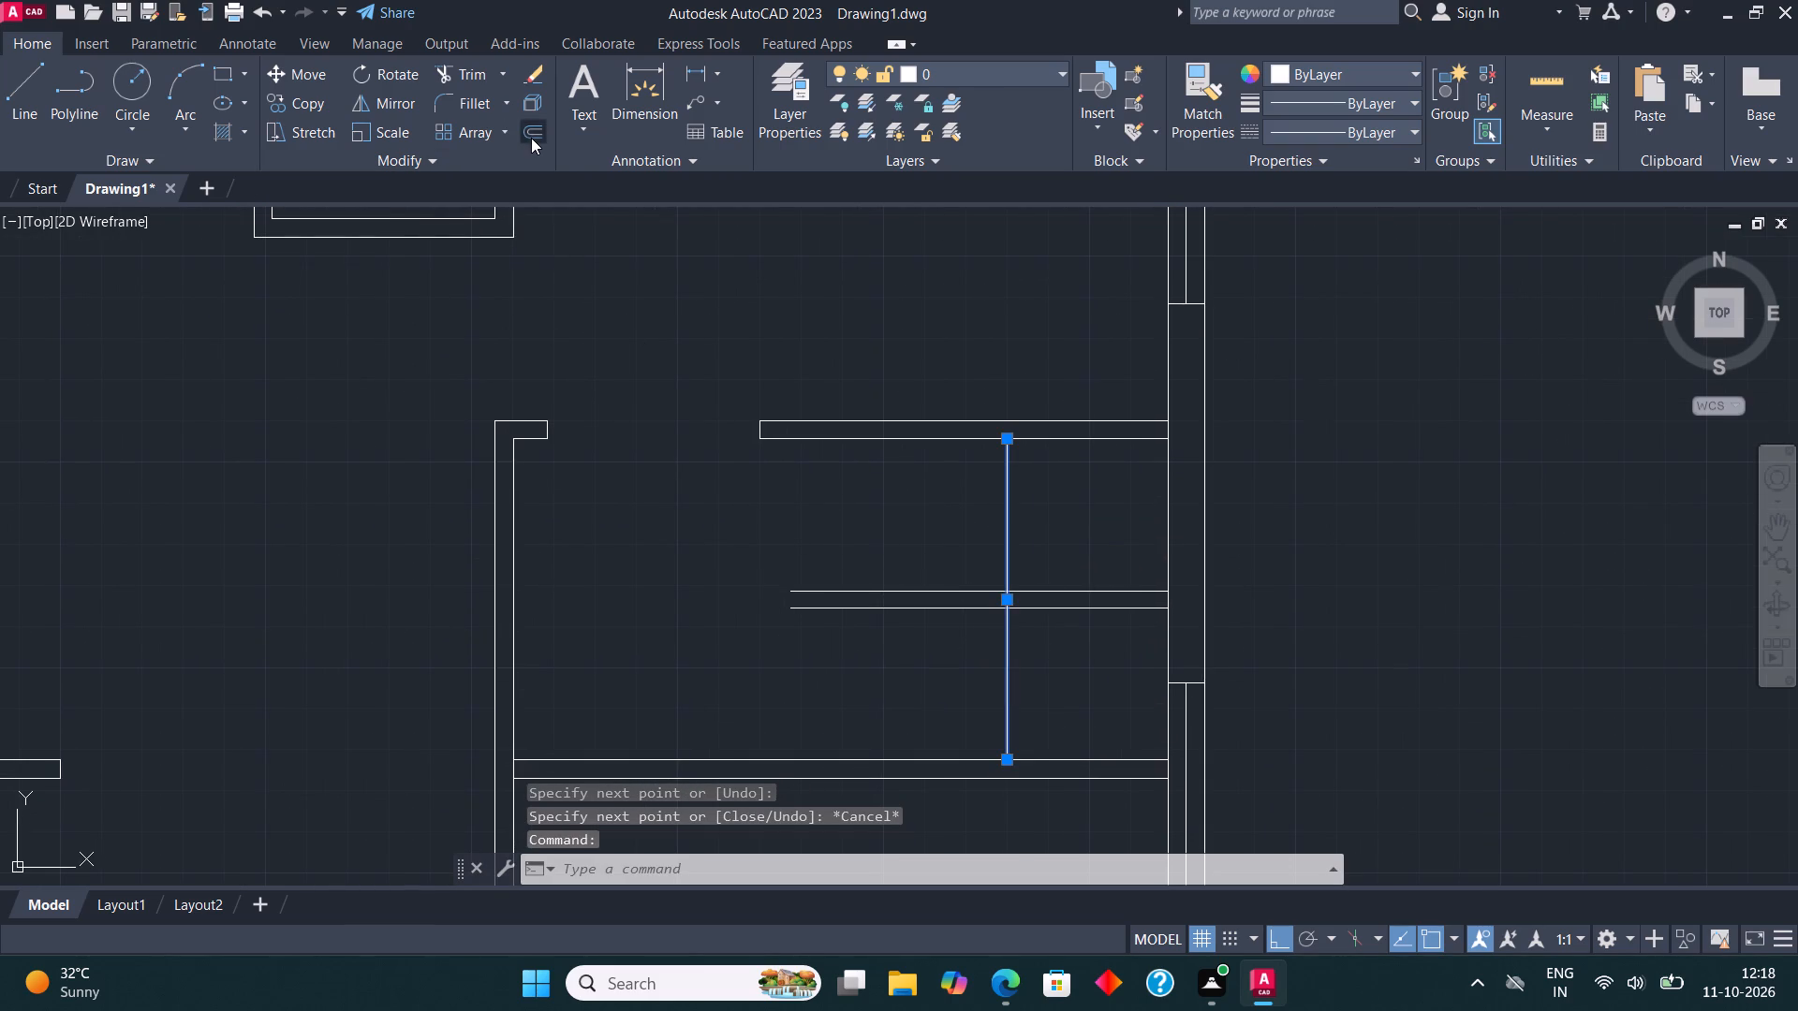
pyautogui.click(1005, 630)
pyautogui.write('8"')
pyautogui.press('Return')
pyautogui.click(899, 638)
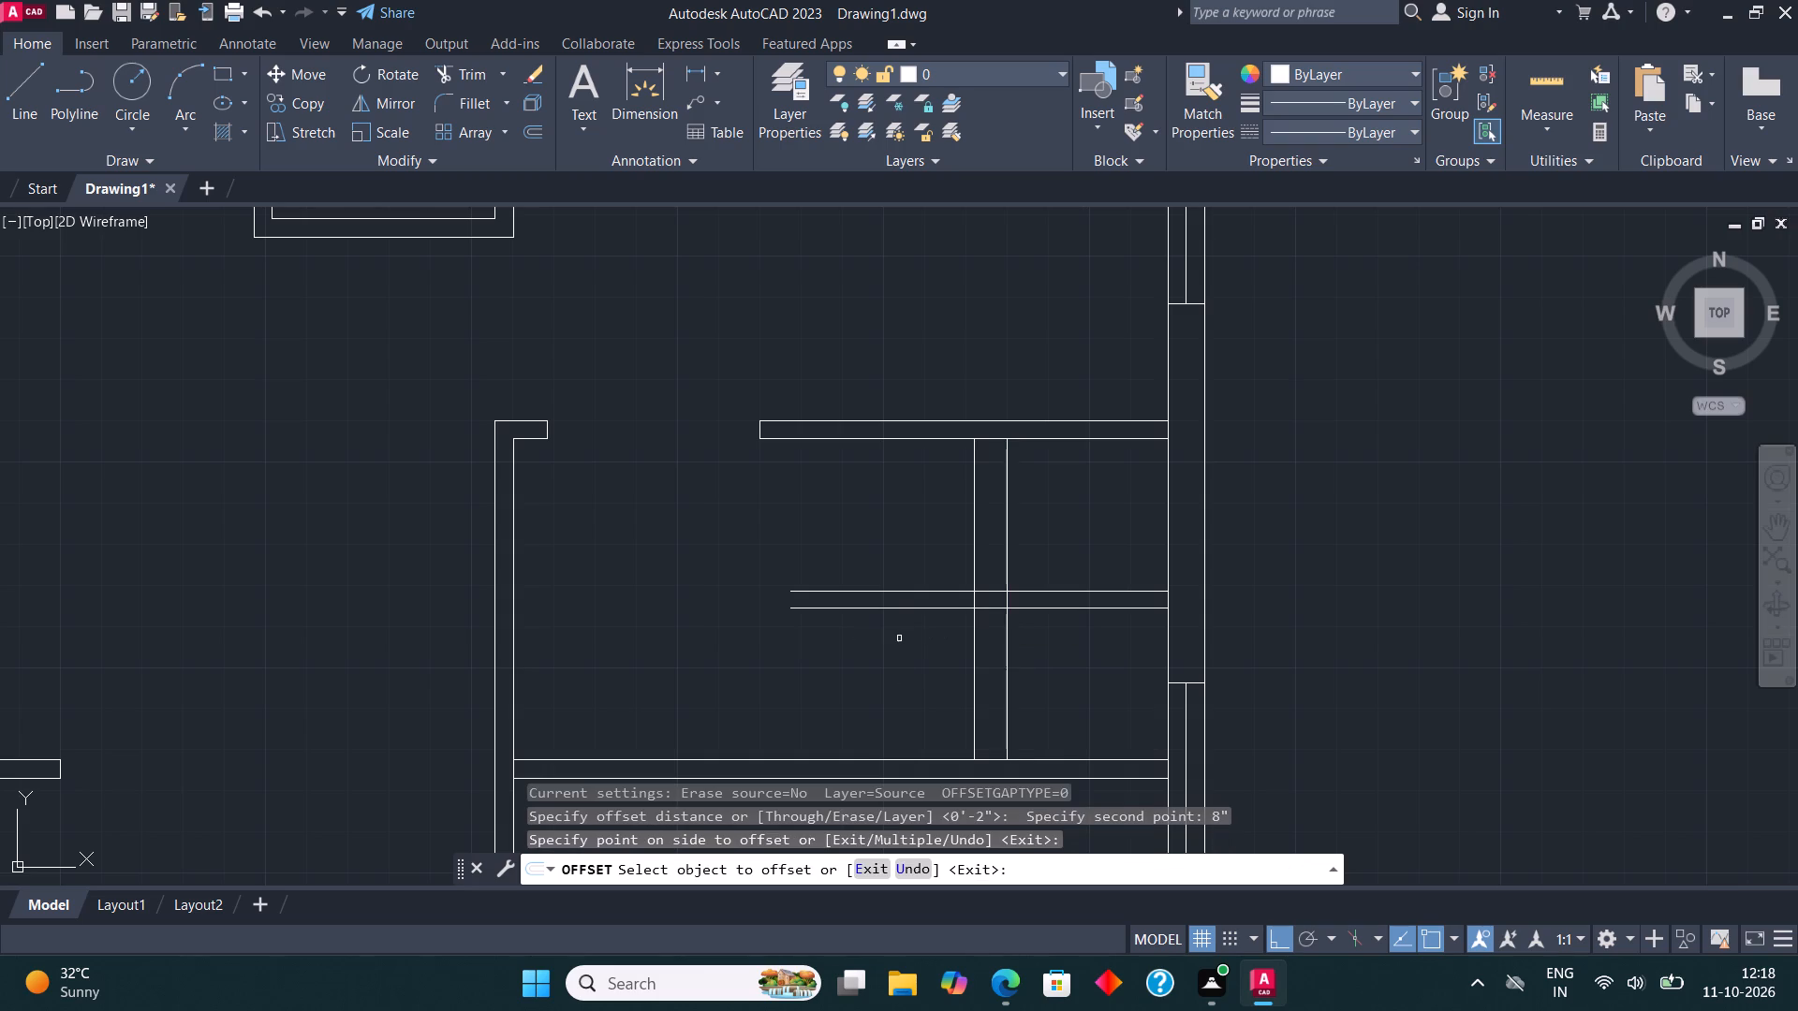
pyautogui.click(973, 634)
pyautogui.click(920, 621)
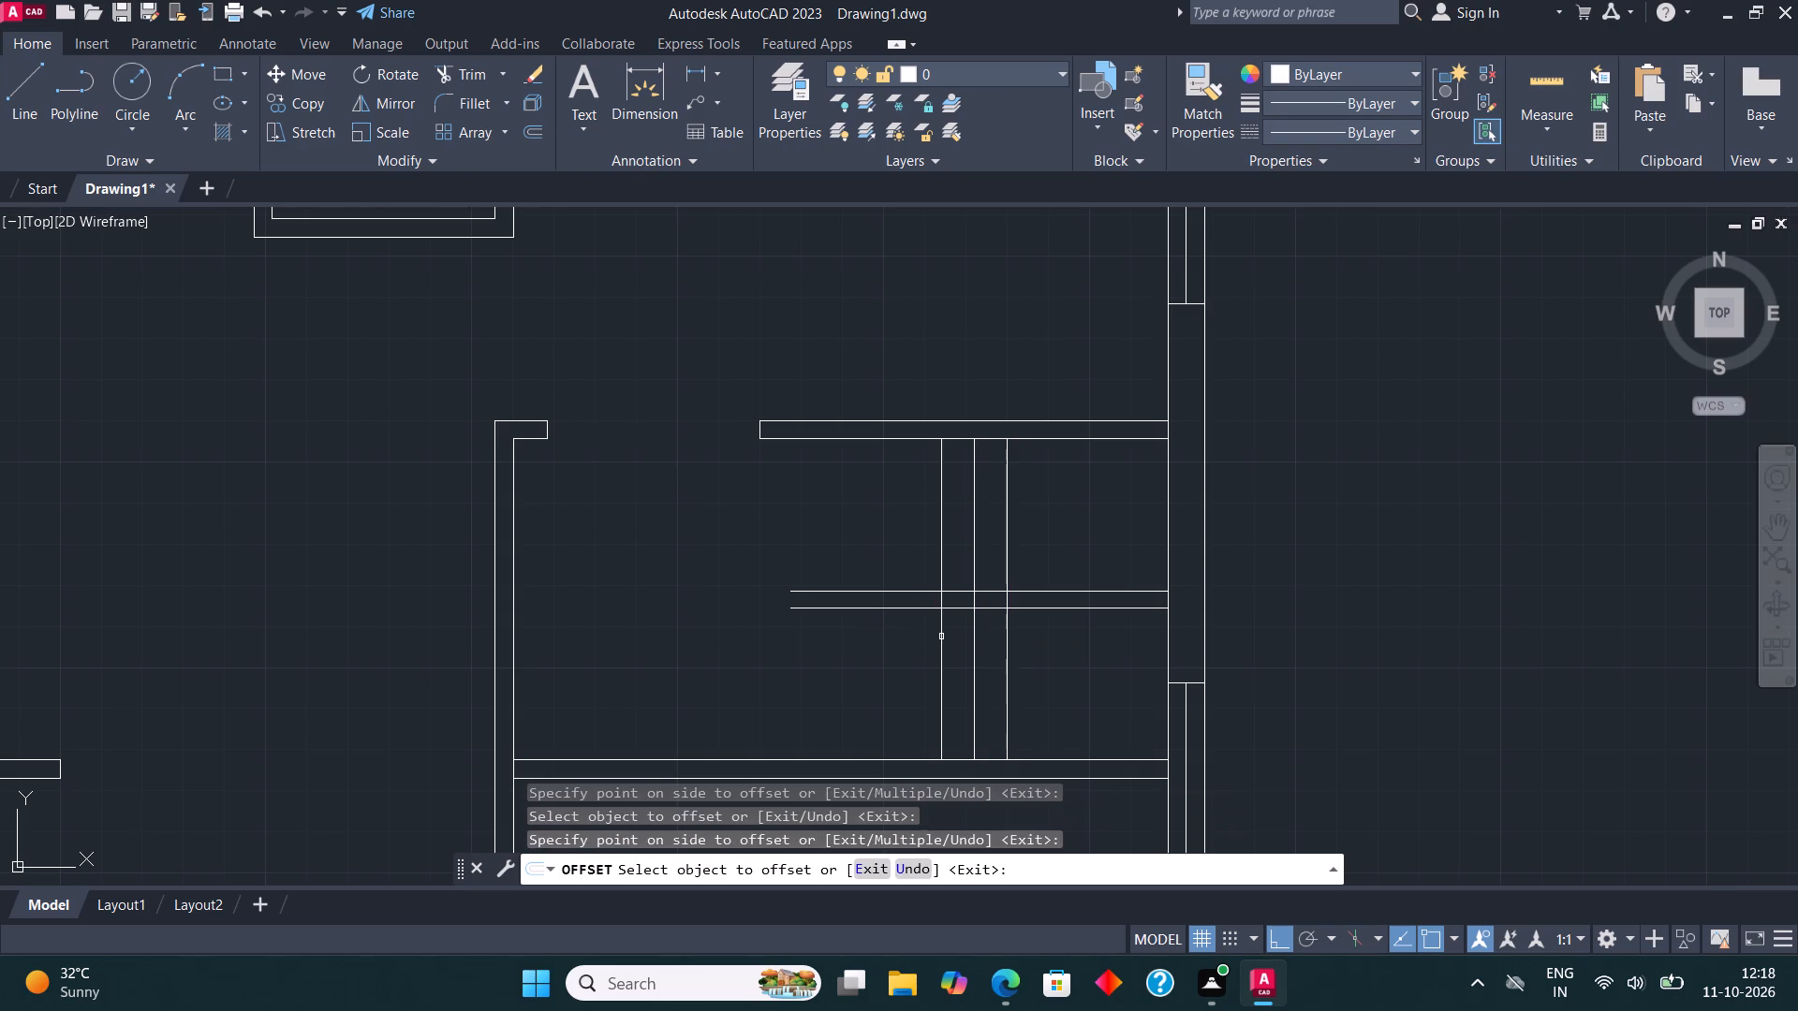
pyautogui.click(942, 637)
pyautogui.click(919, 626)
pyautogui.click(907, 637)
pyautogui.click(892, 638)
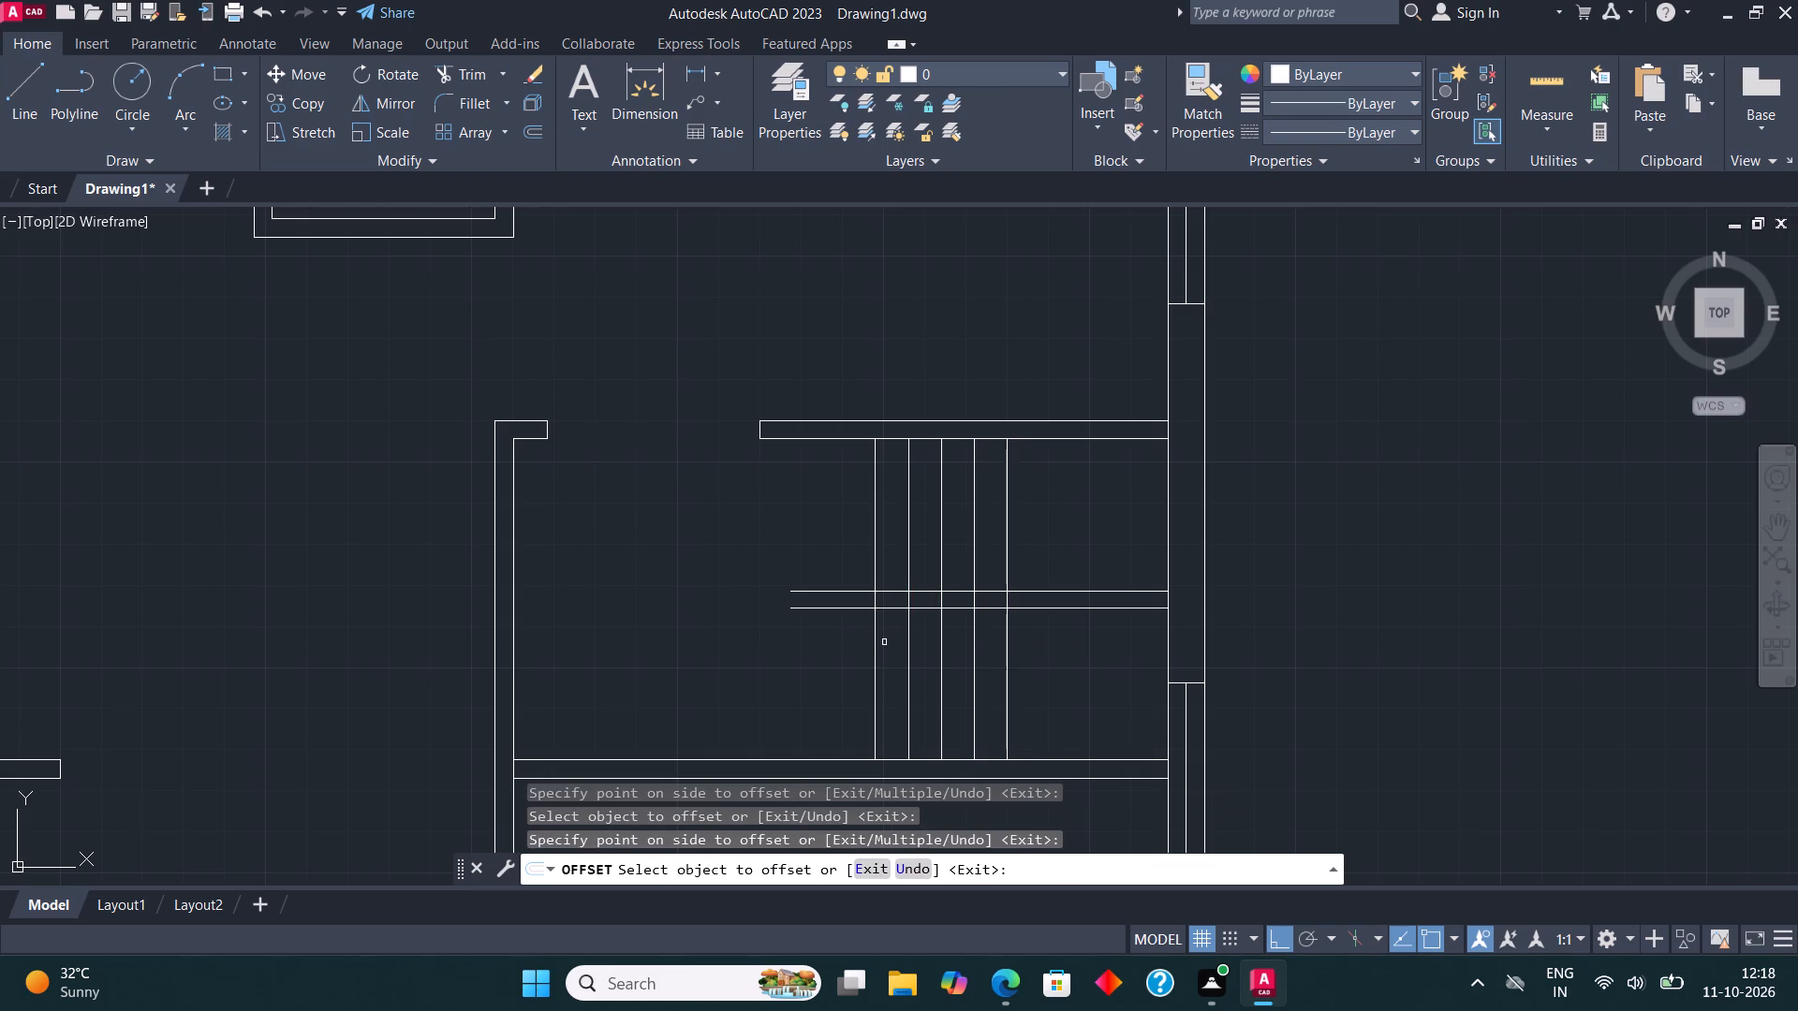
pyautogui.click(875, 643)
pyautogui.click(832, 642)
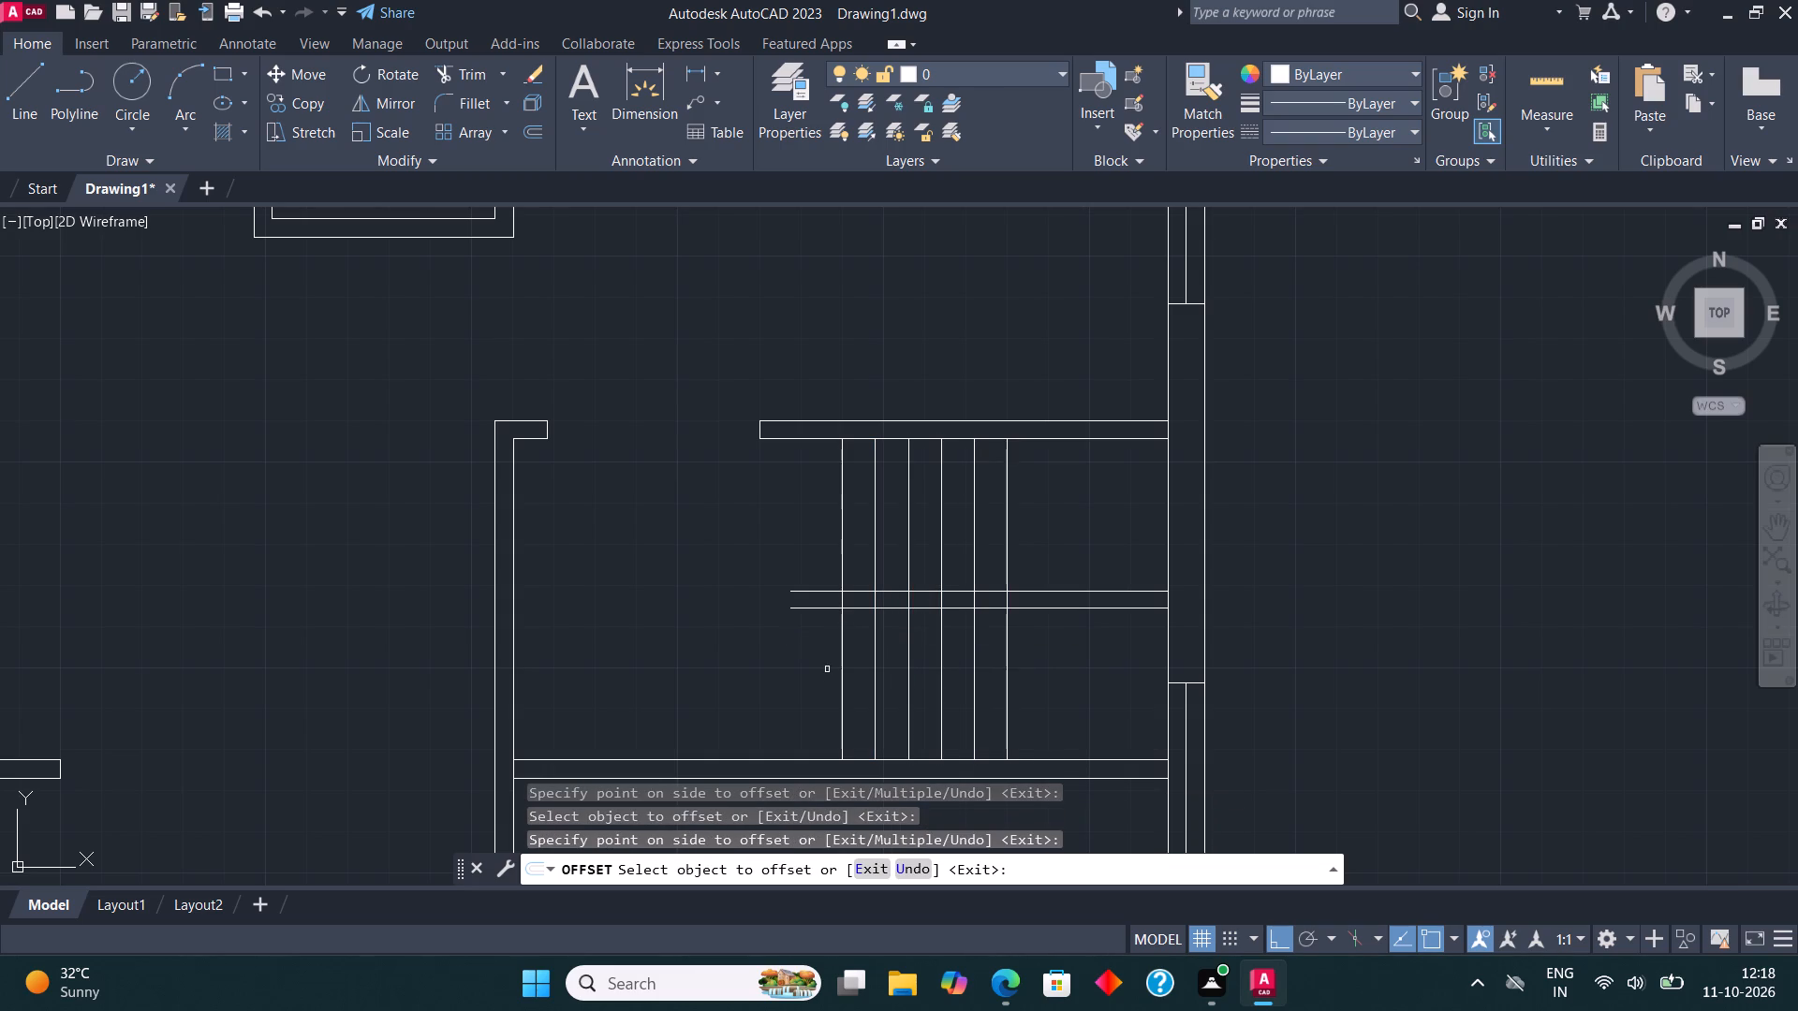
pyautogui.click(843, 655)
pyautogui.click(784, 683)
# Continue the 8" tread offsets leftward from the last stair line, adding four more vertical lines.
pyautogui.scroll(-1, 782, 653)
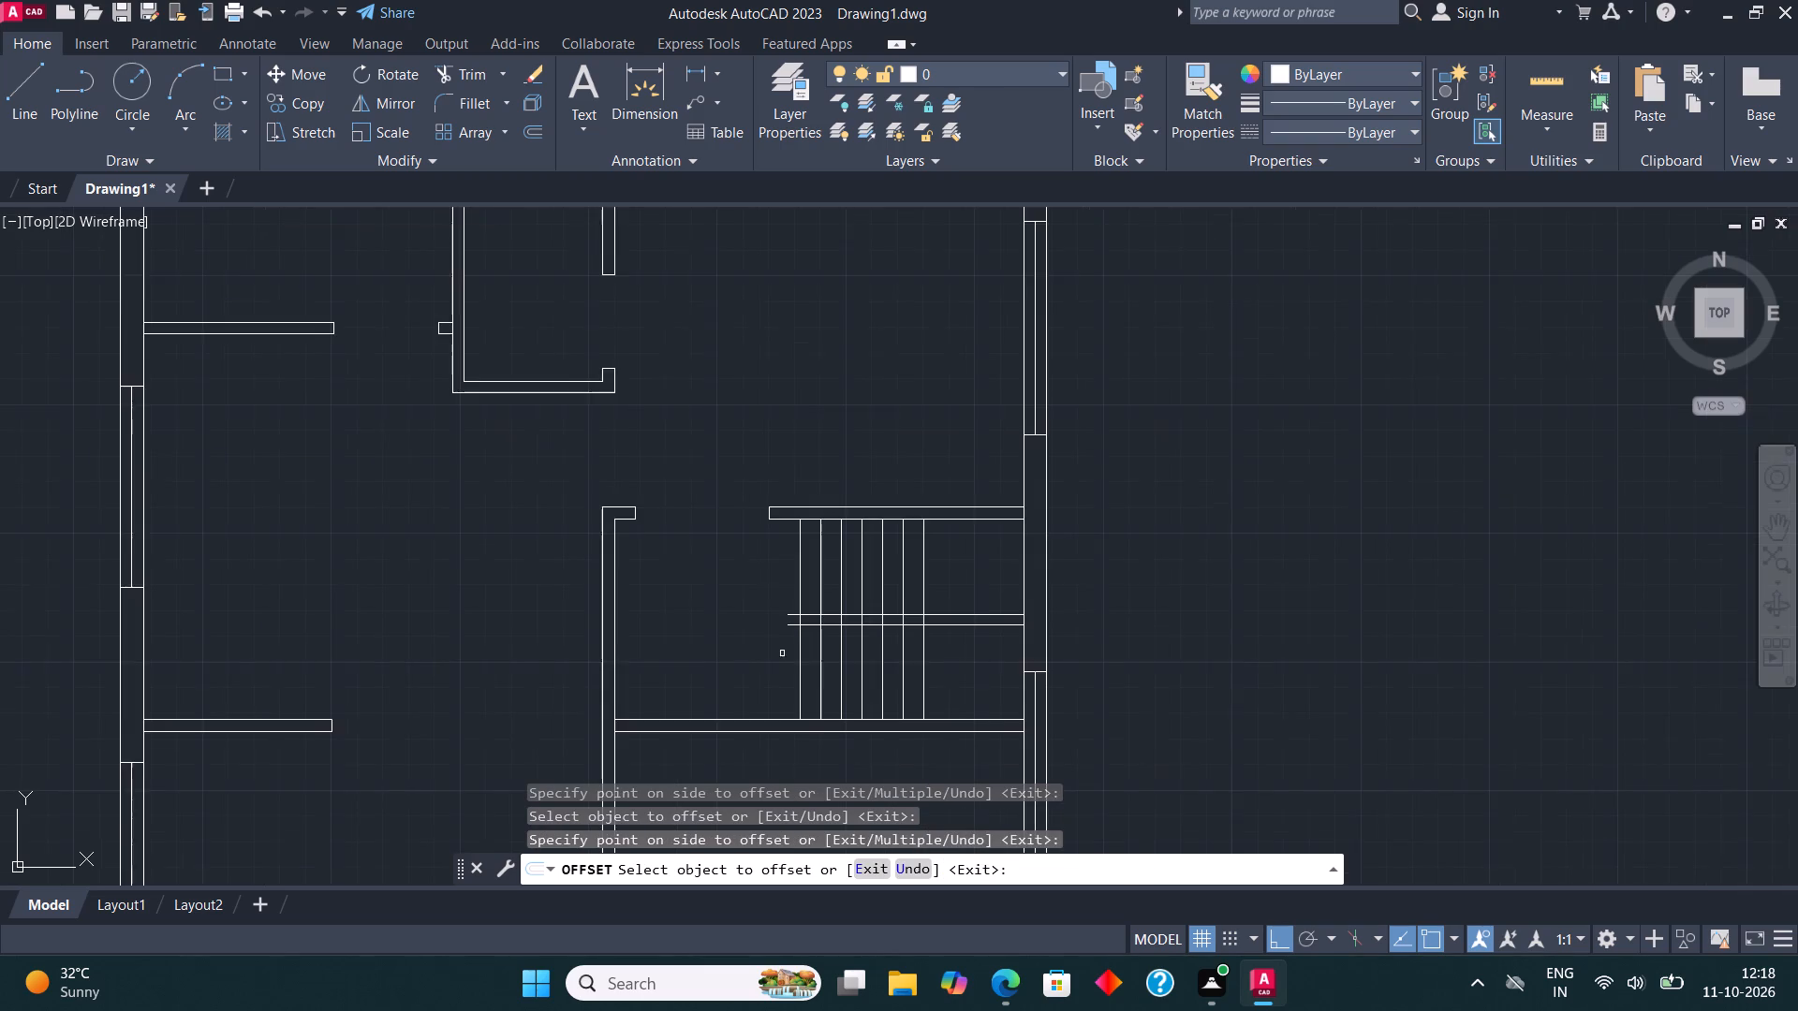
pyautogui.moveTo(789, 658); pyautogui.dragTo(824, 647, button='middle')
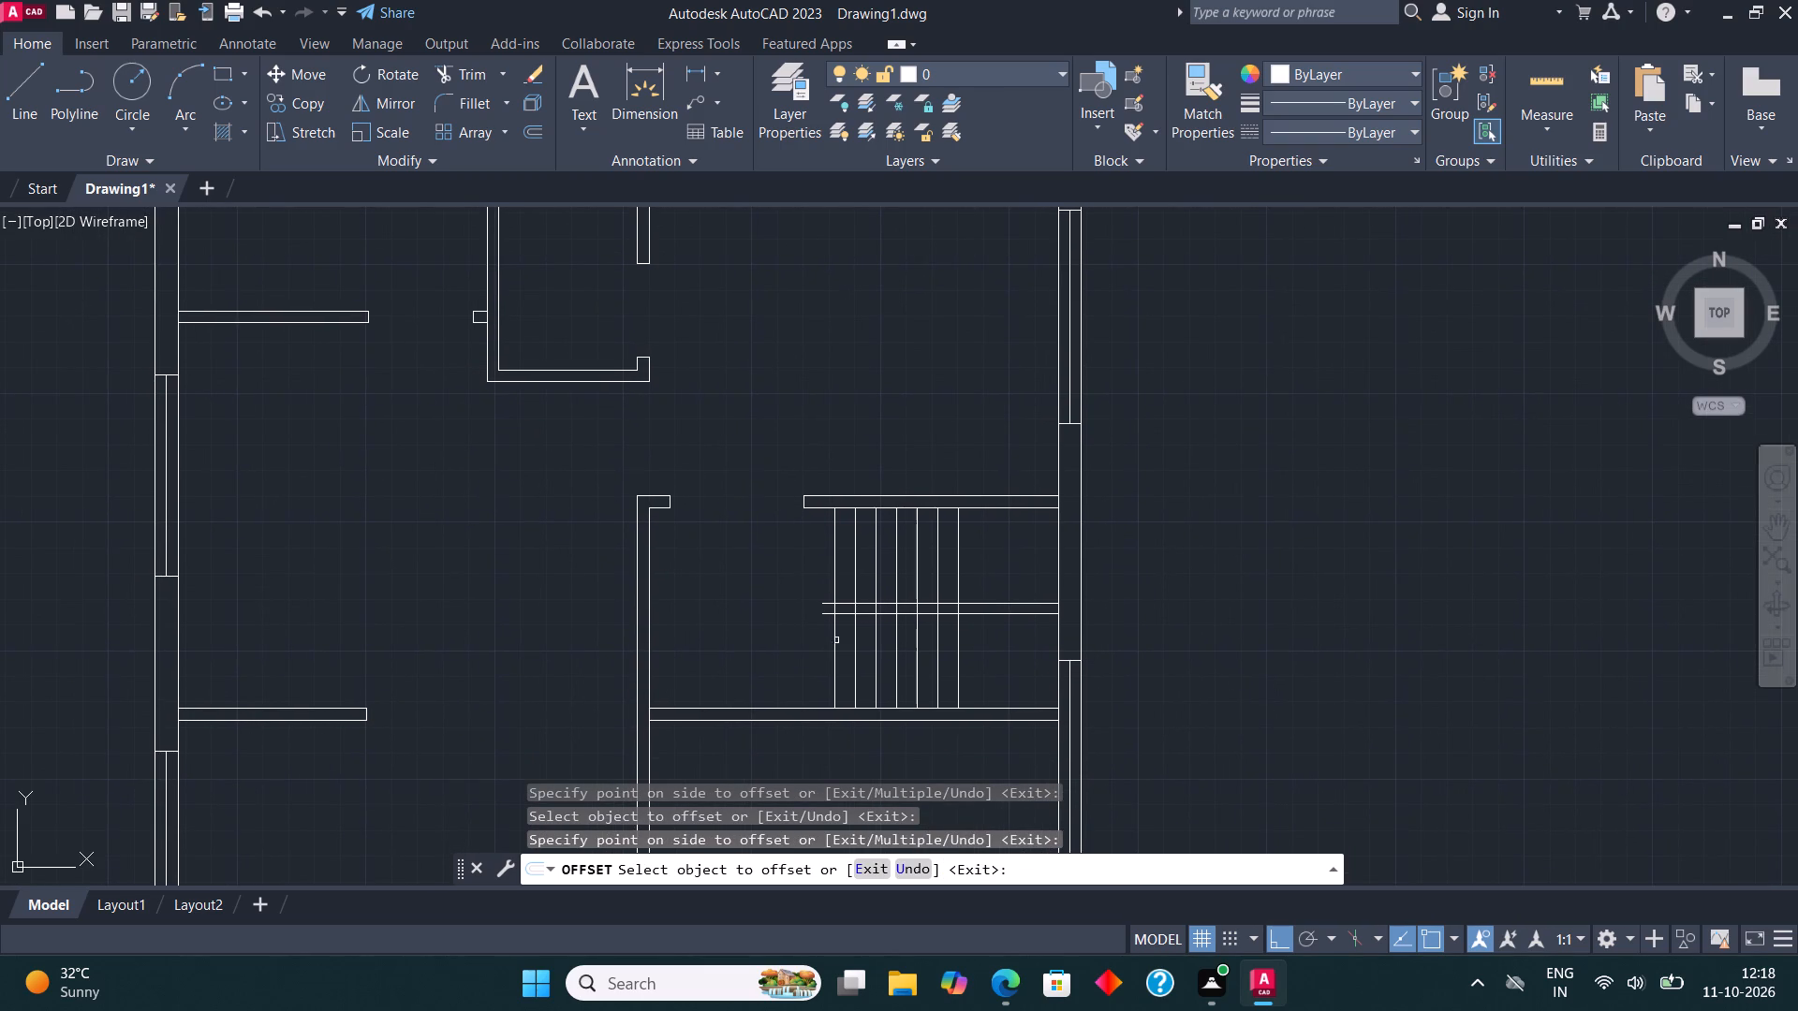
pyautogui.click(835, 637)
pyautogui.click(765, 647)
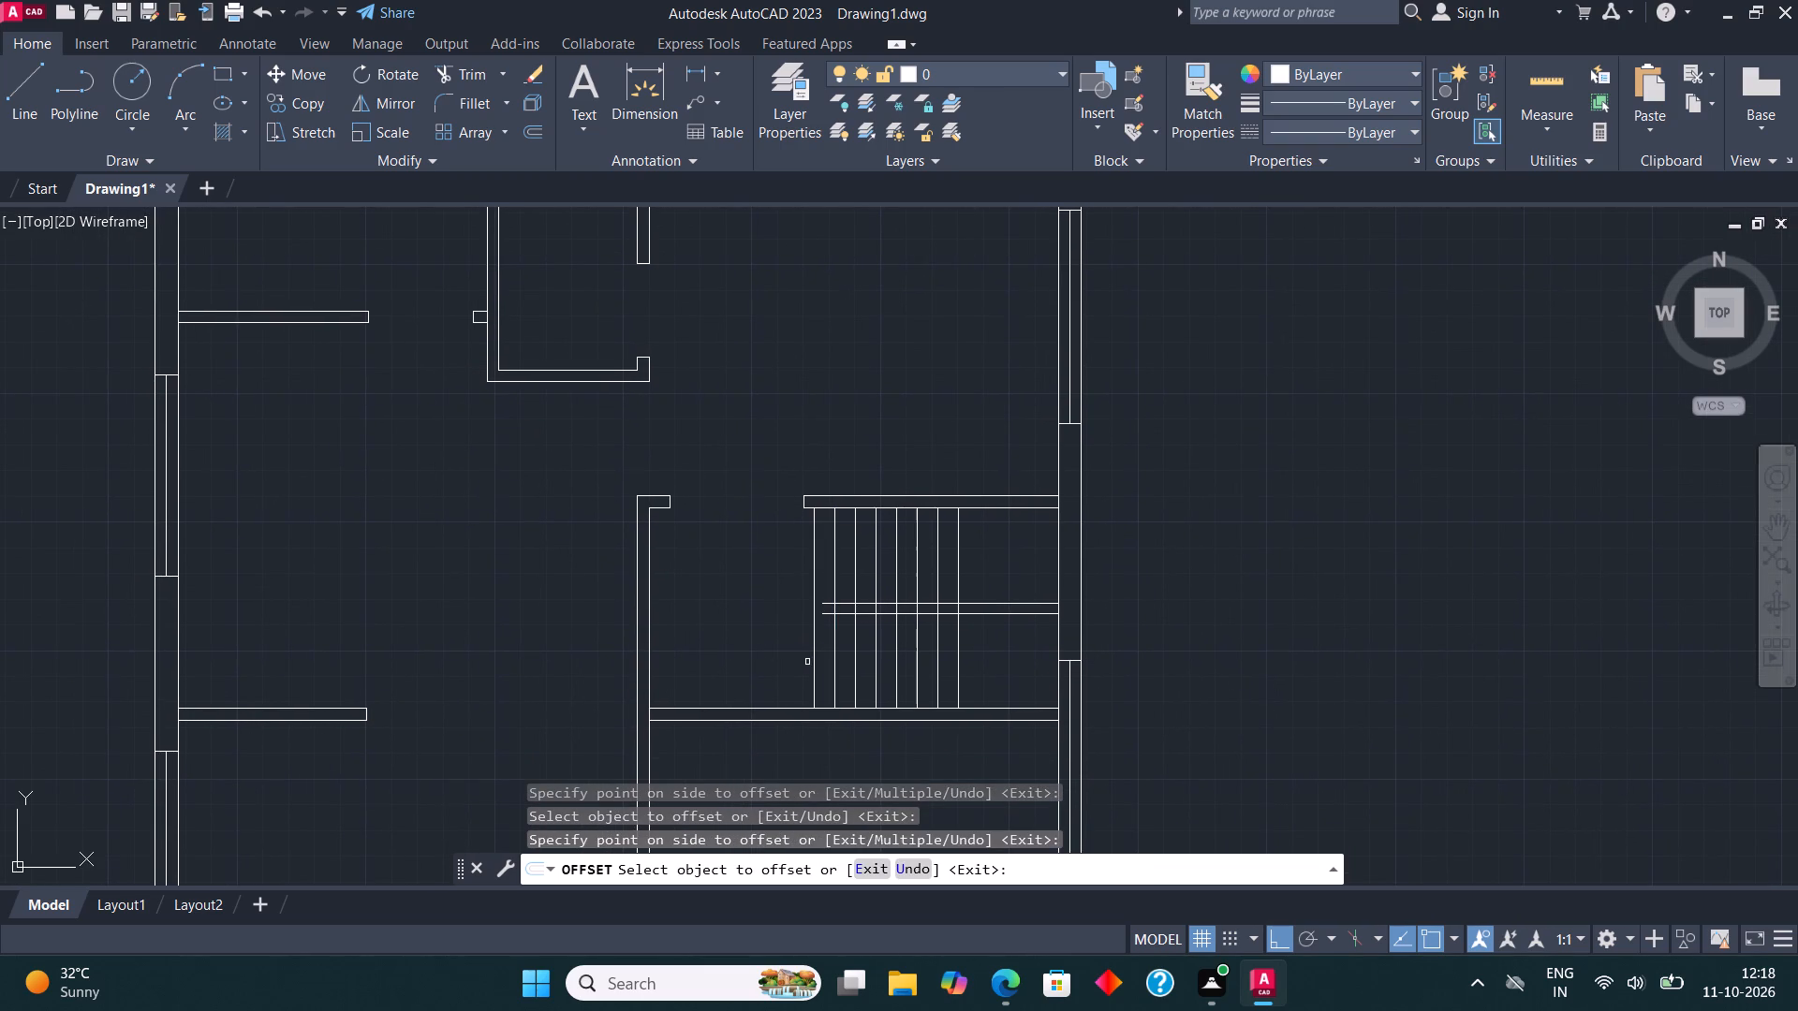
pyautogui.click(813, 665)
pyautogui.click(768, 636)
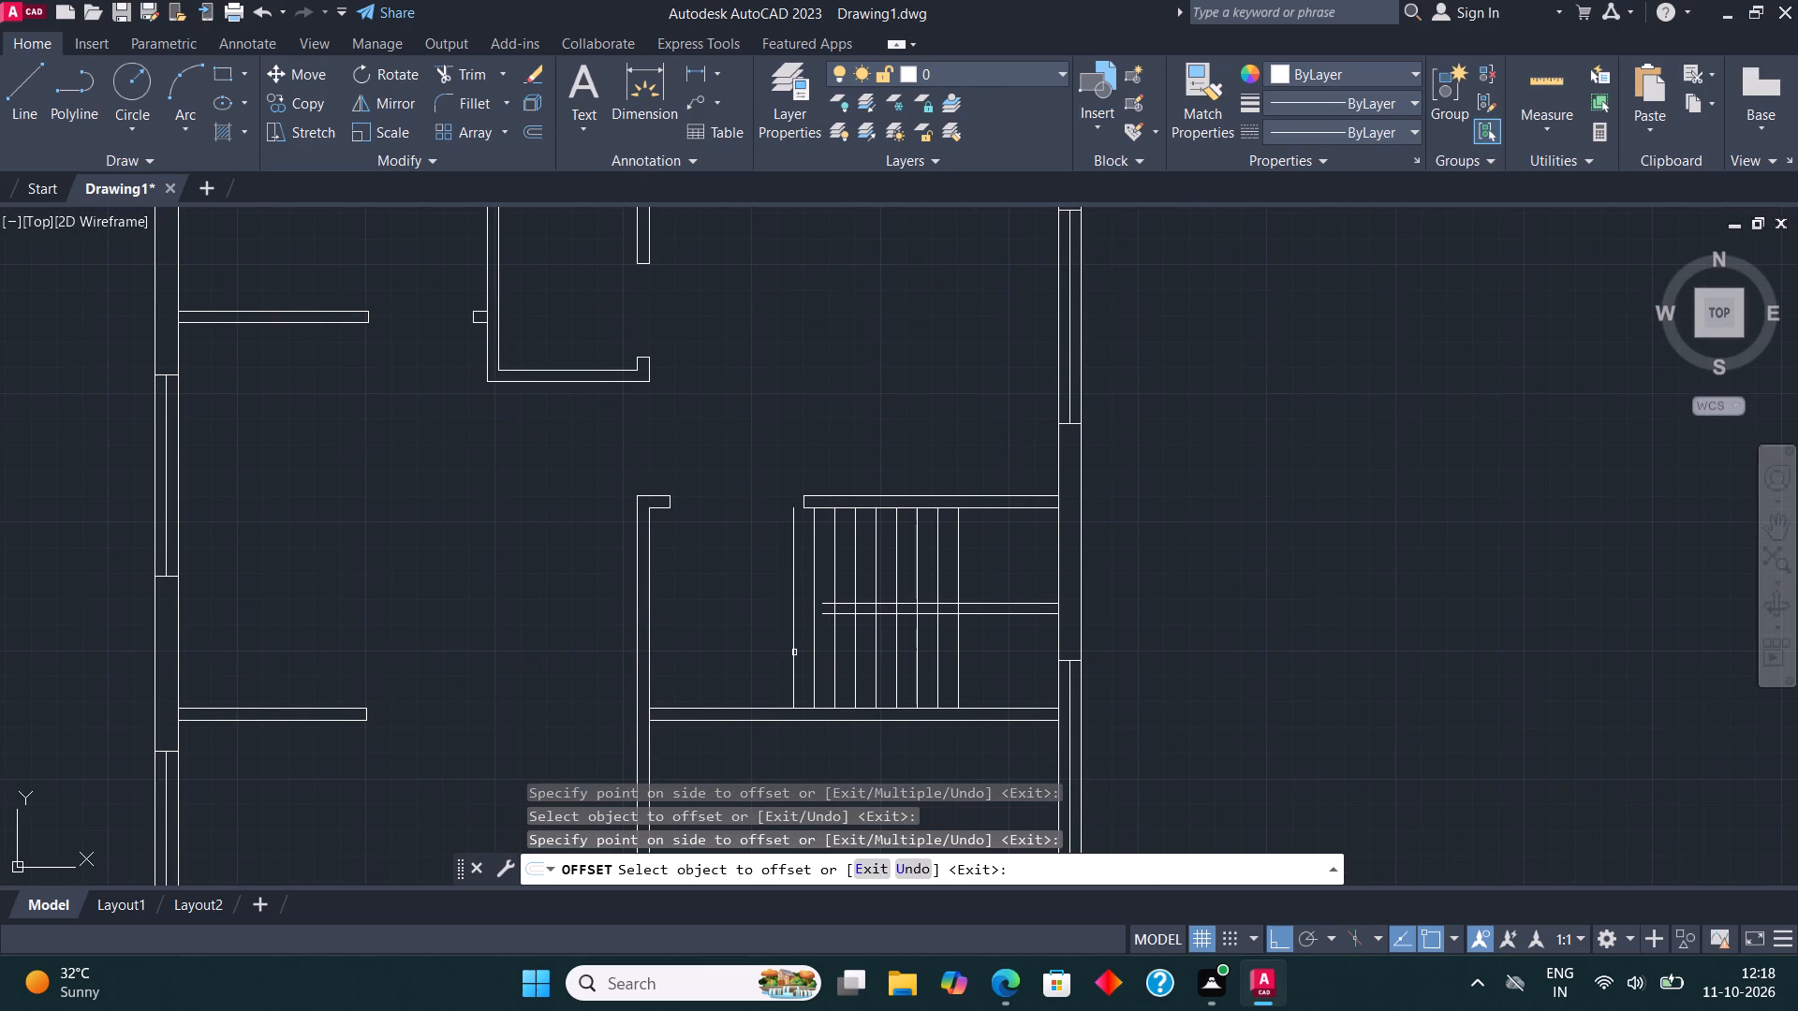
pyautogui.click(797, 654)
pyautogui.click(792, 652)
pyautogui.click(778, 641)
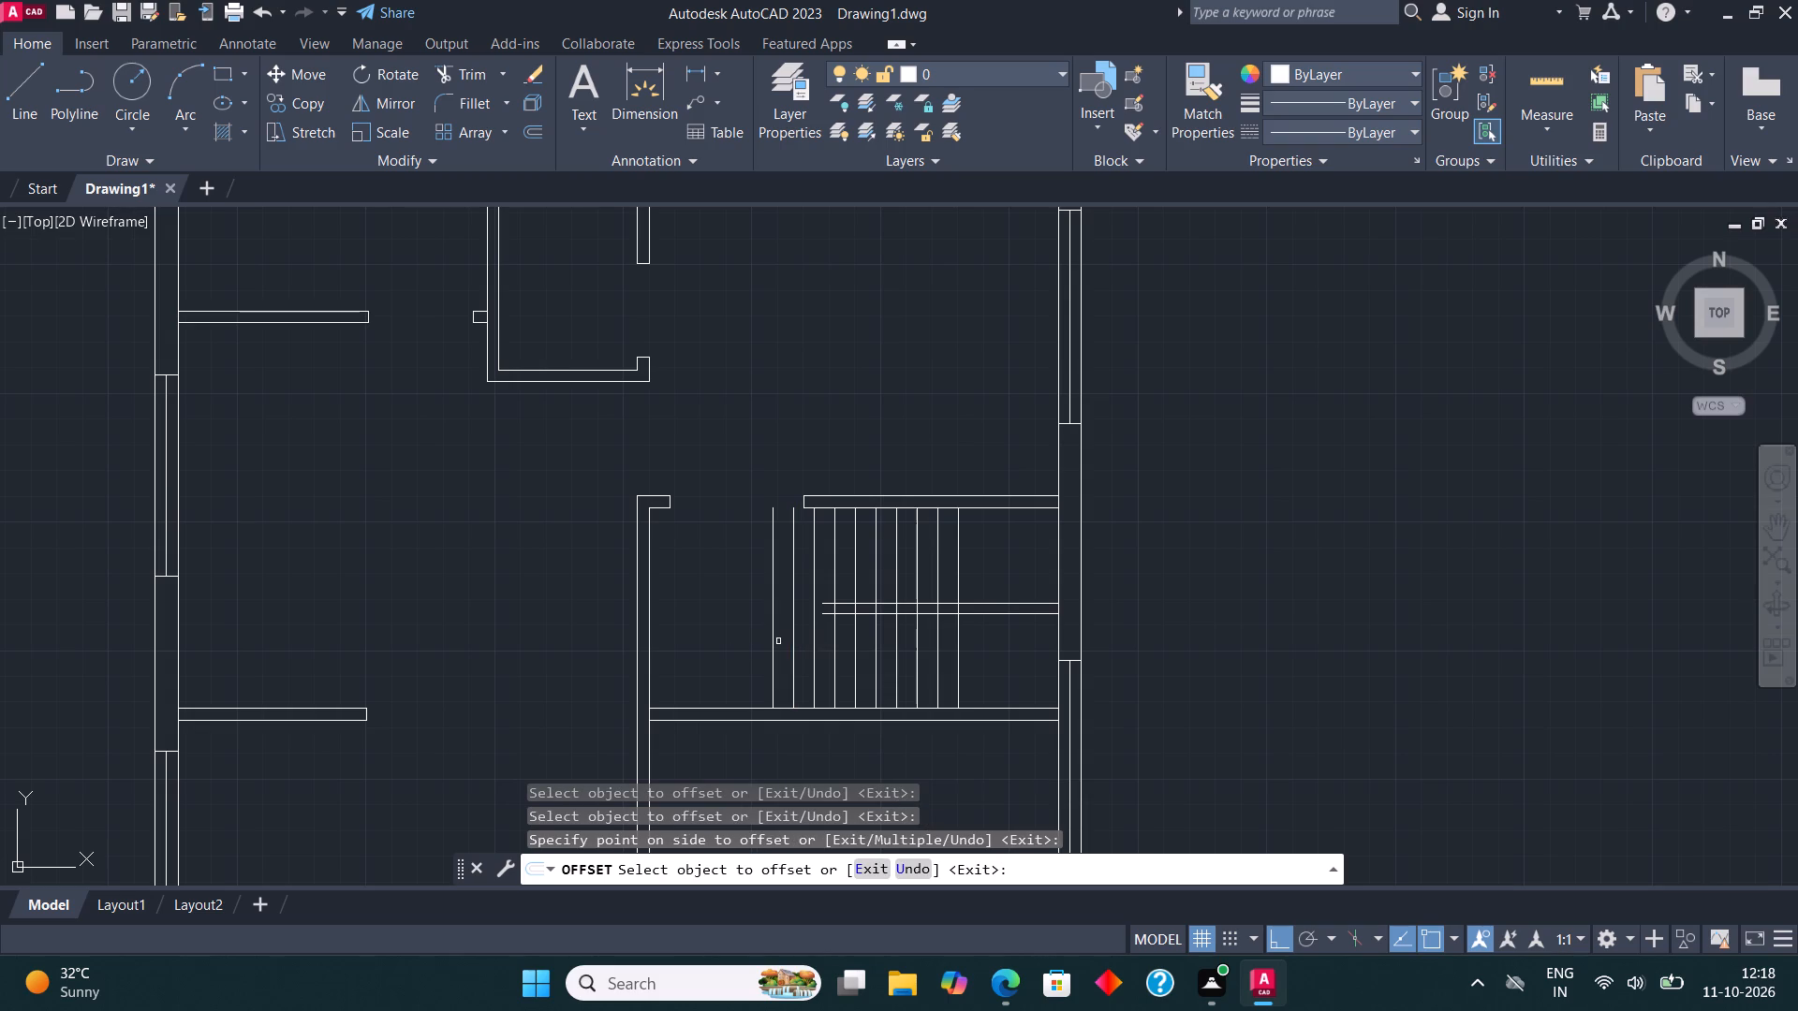
pyautogui.click(766, 634)
pyautogui.click(774, 637)
pyautogui.click(749, 610)
pyautogui.press('Escape')
# Draw two horizontal lines across the opening in the upper stair partition, joining its lower and upper faces.
pyautogui.middleClick(785, 454)
pyautogui.scroll(1, 778, 461)
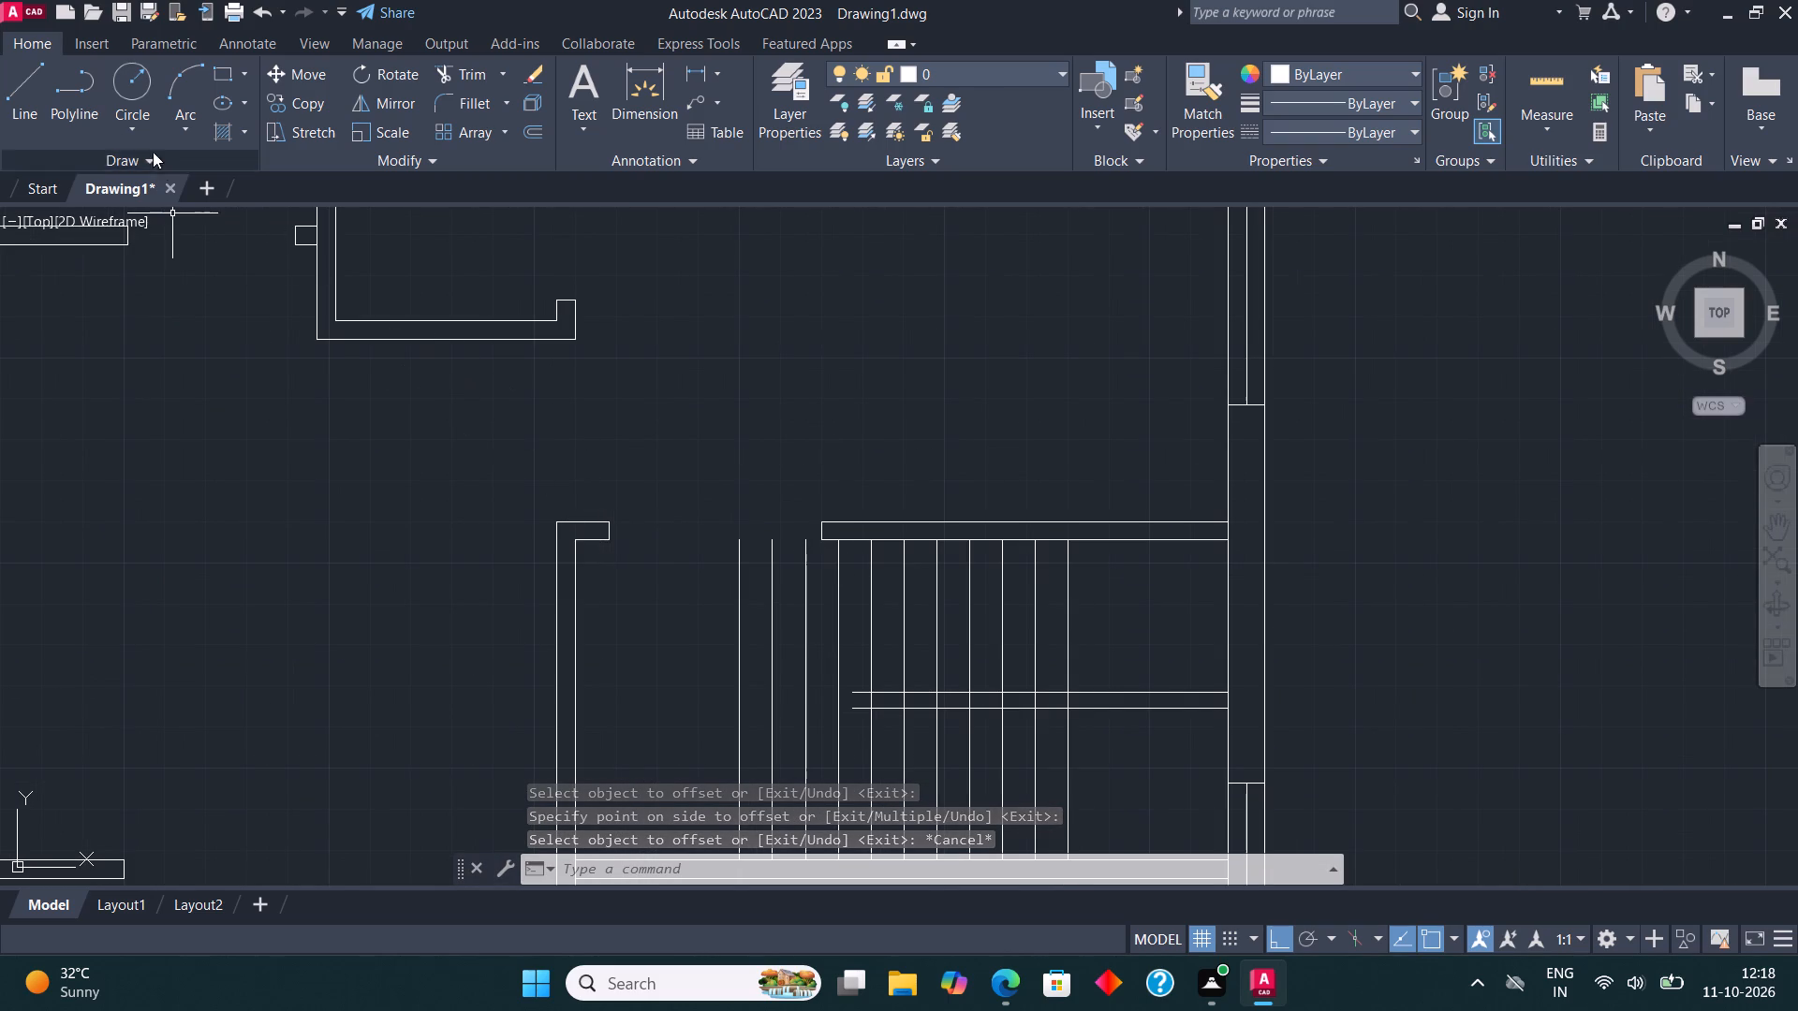
pyautogui.click(18, 79)
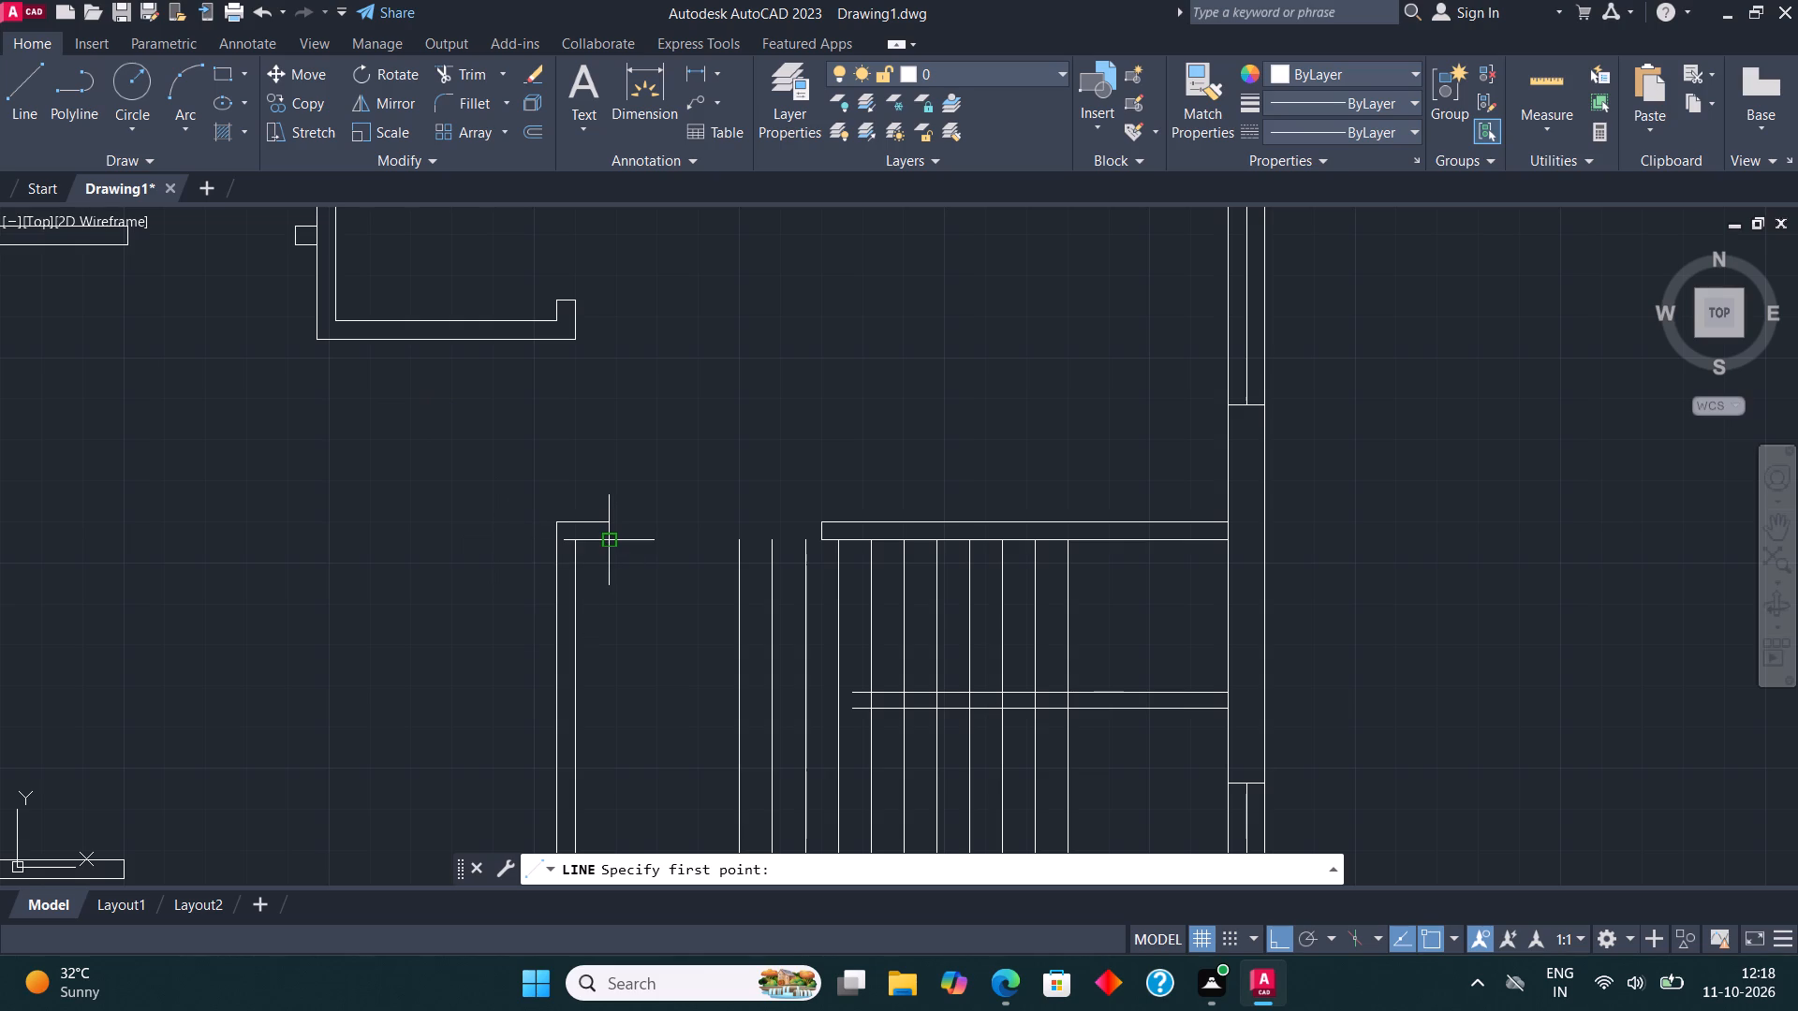
pyautogui.click(609, 544)
pyautogui.click(815, 541)
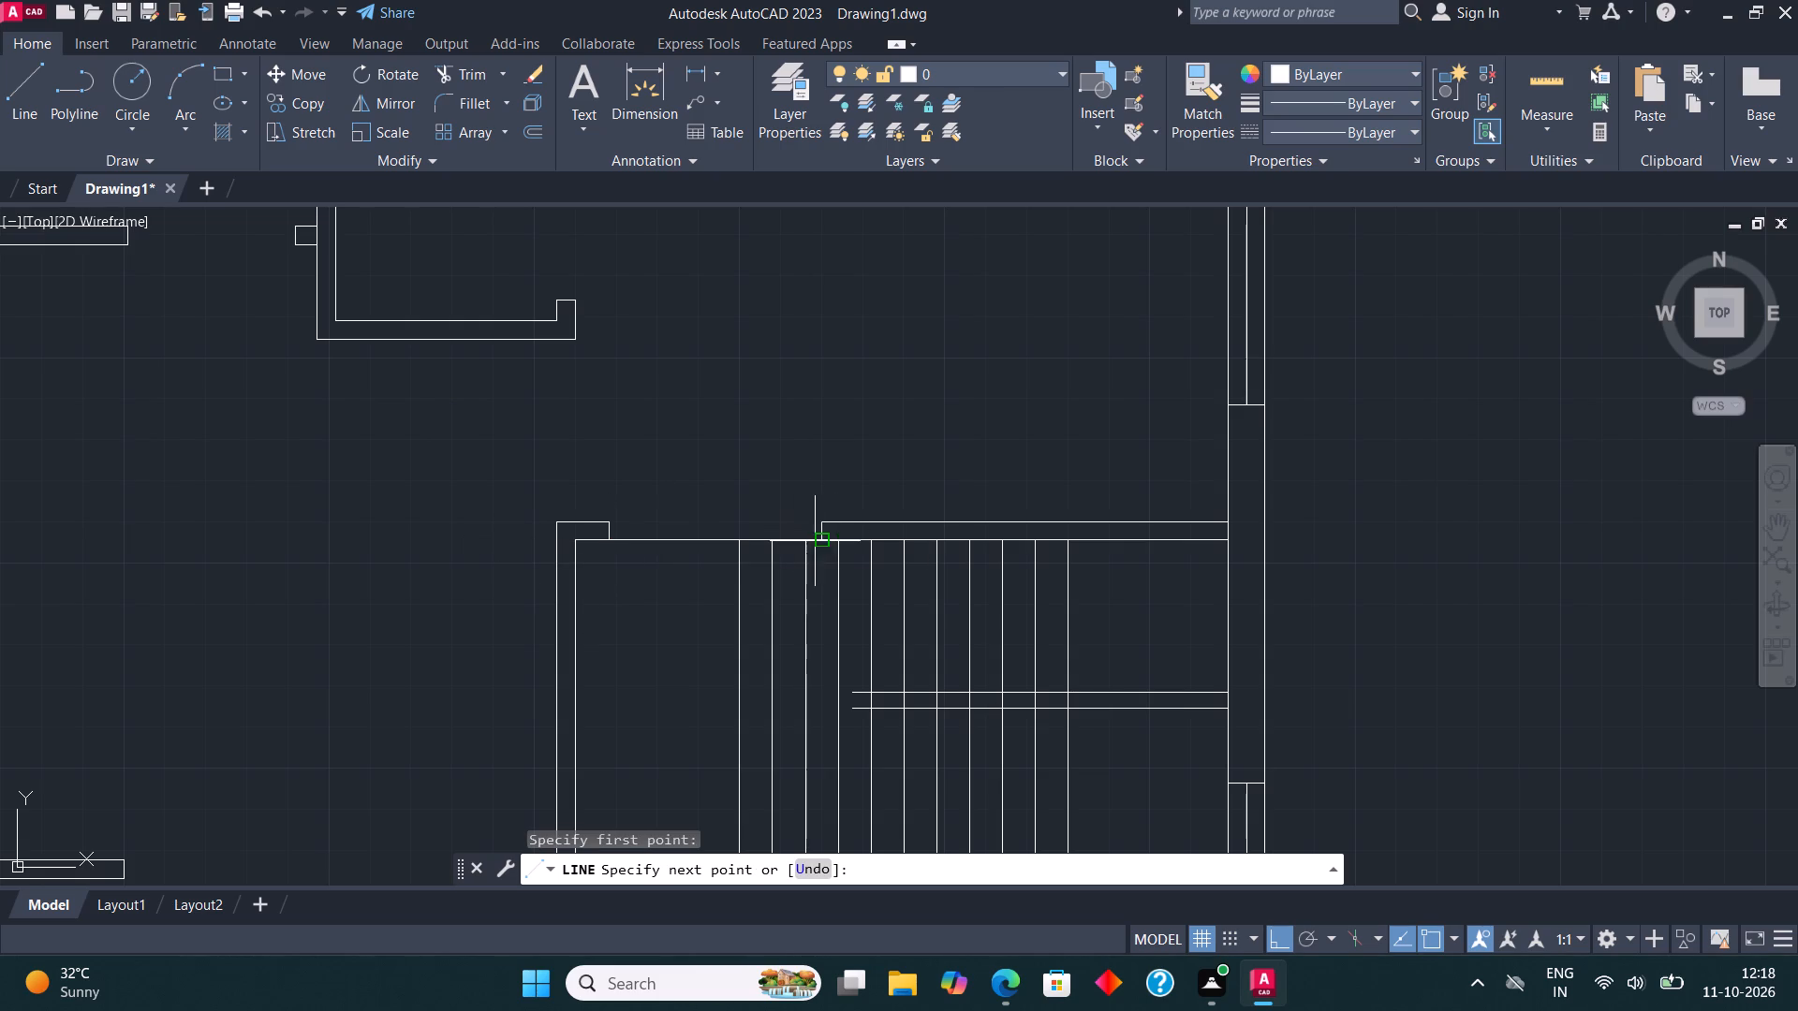
pyautogui.click(18, 71)
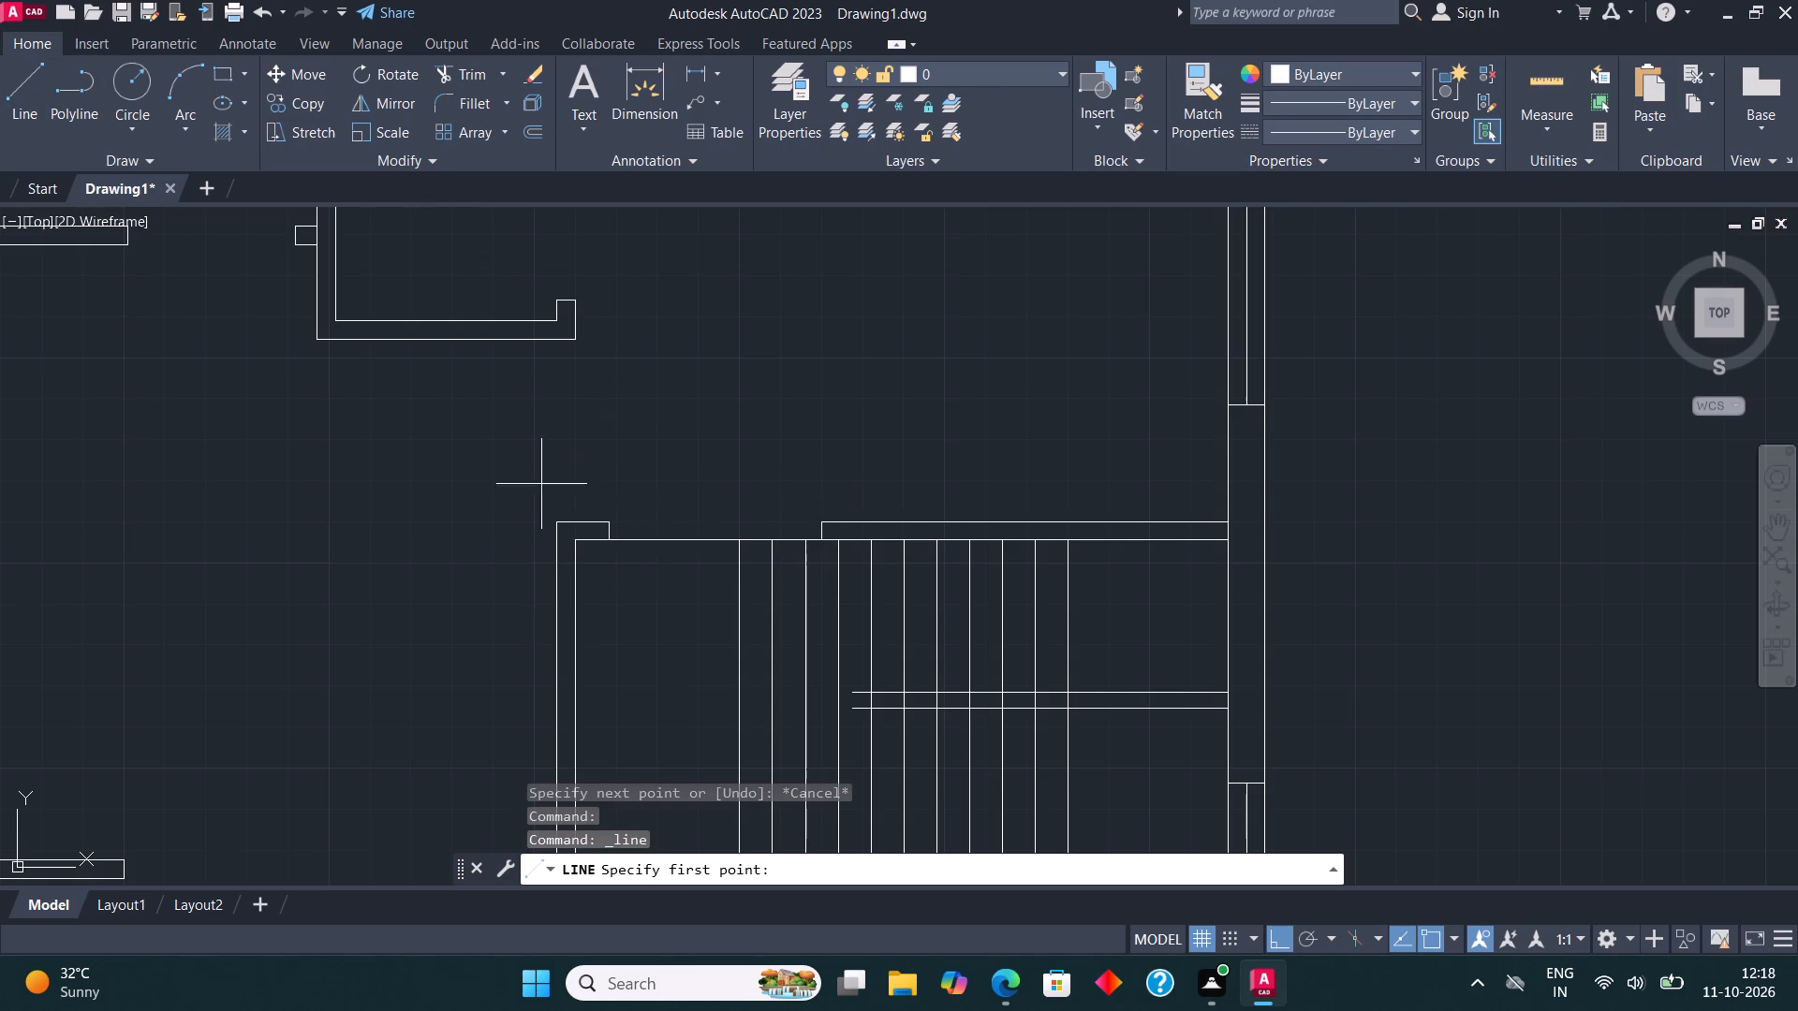
pyautogui.click(613, 519)
pyautogui.click(822, 520)
pyautogui.press('Escape')
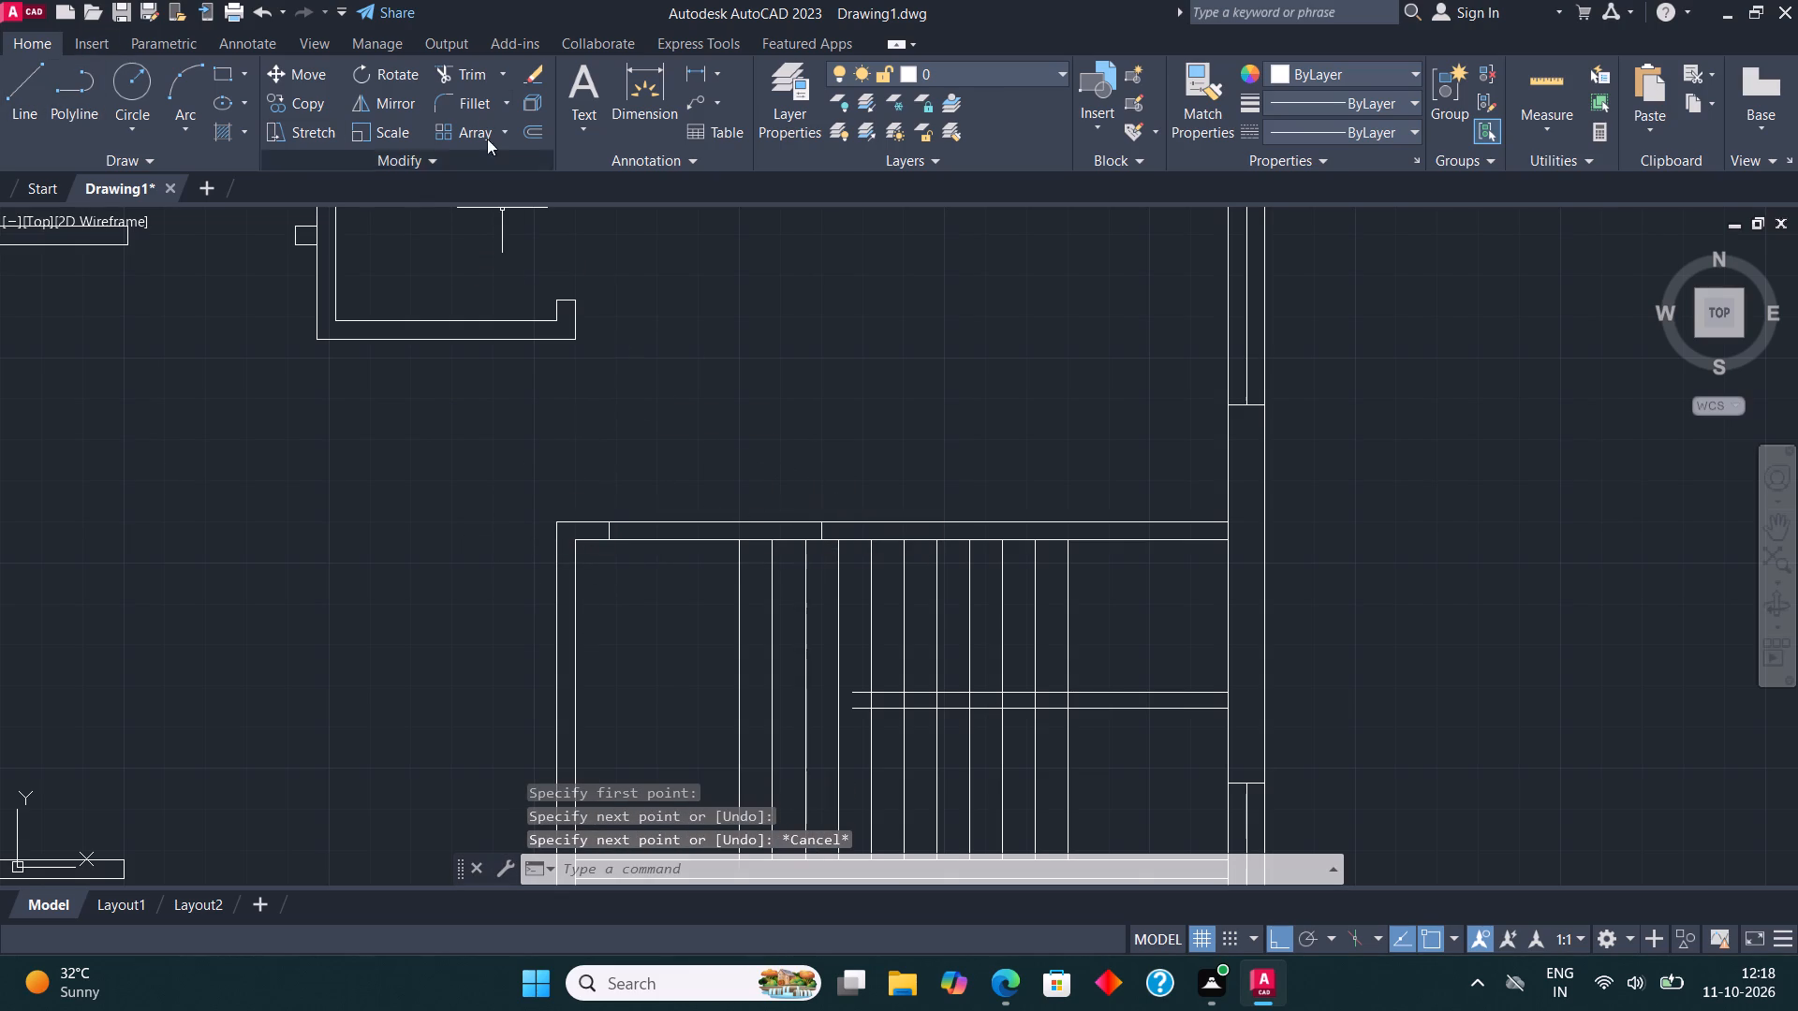
# Trim away the two short jamb lines inside the upper stair partition where the opening was.
pyautogui.click(447, 66)
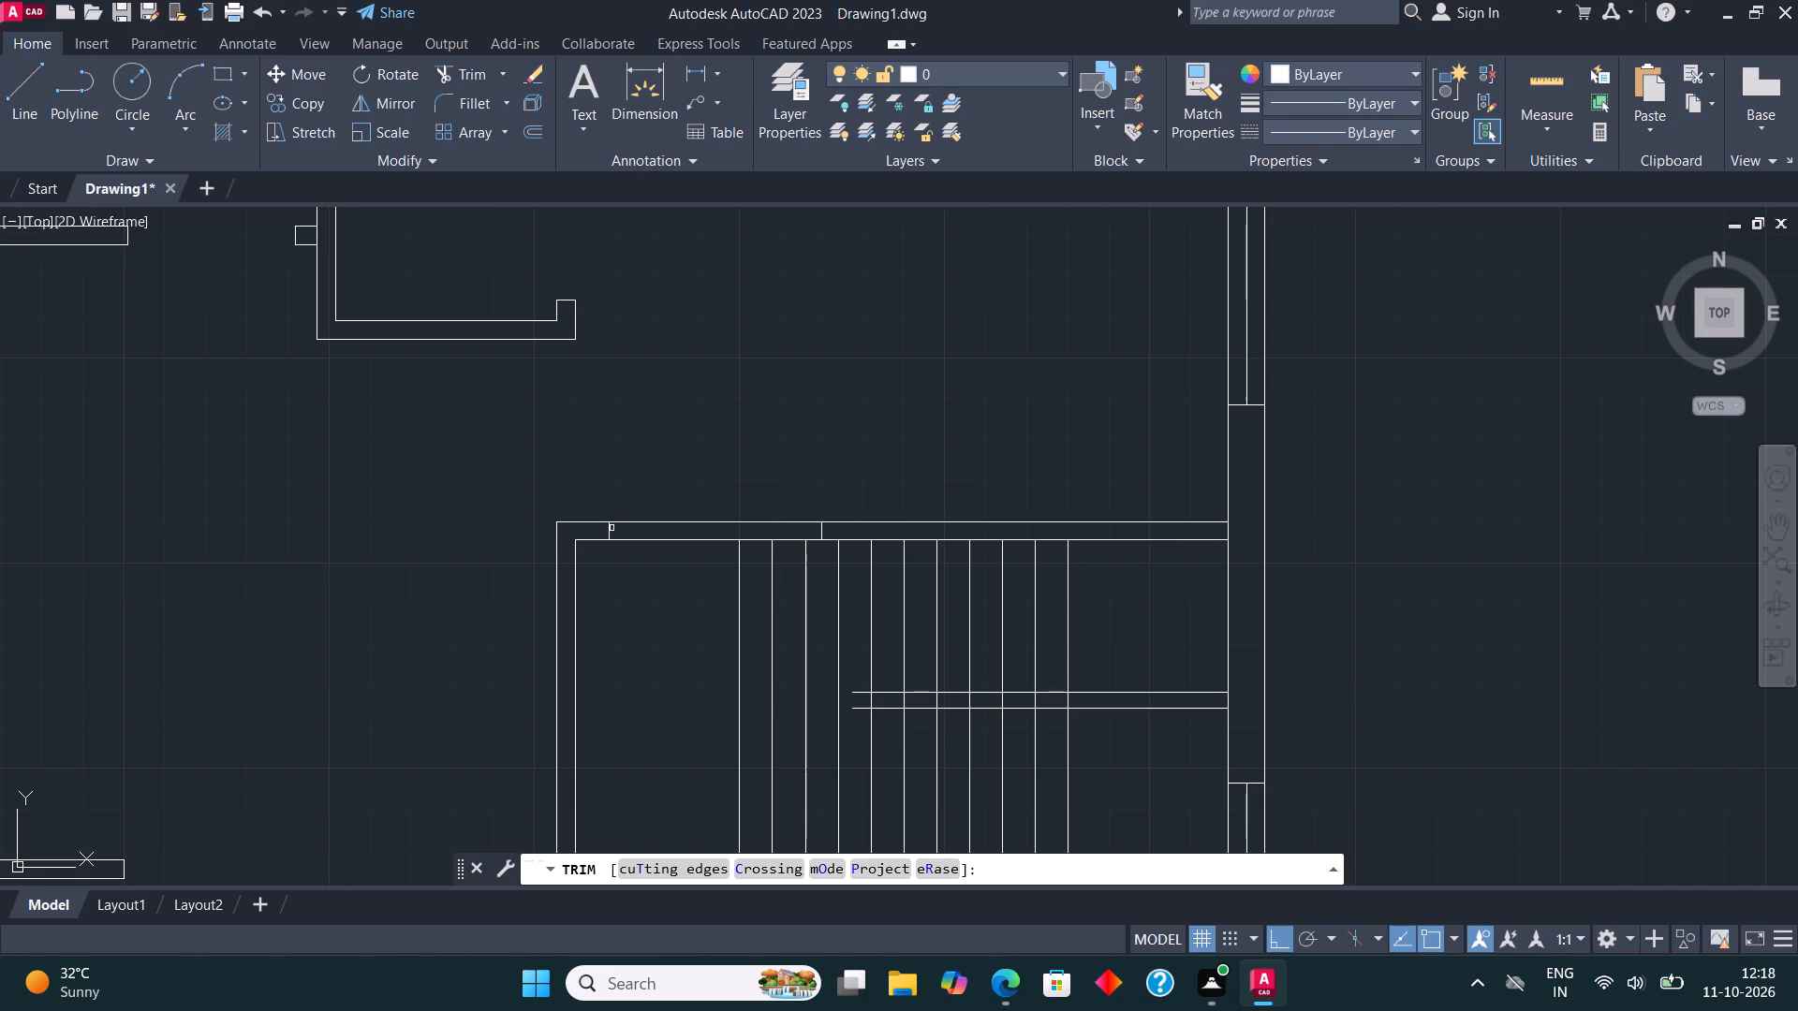
pyautogui.click(606, 528)
pyautogui.press('Escape')
pyautogui.scroll(-1, 680, 461)
pyautogui.scroll(1, 721, 459)
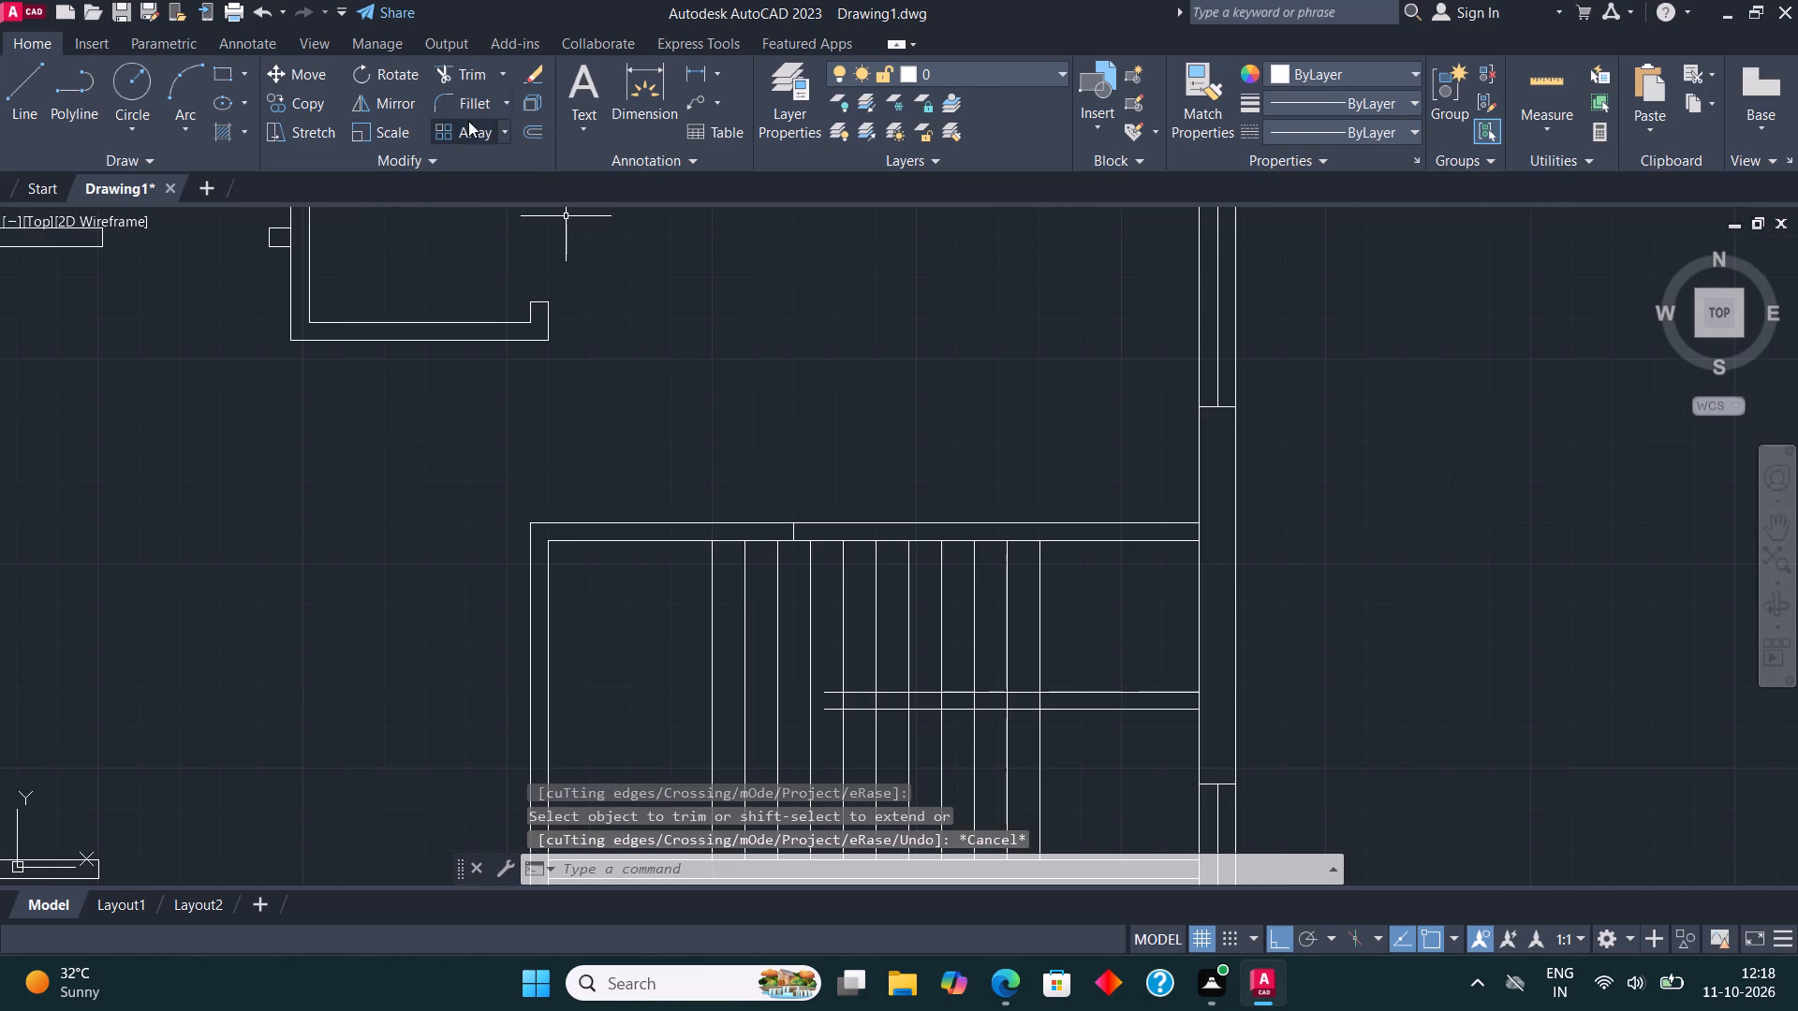
pyautogui.click(470, 70)
pyautogui.click(794, 534)
pyautogui.press('Escape')
pyautogui.scroll(-2, 804, 456)
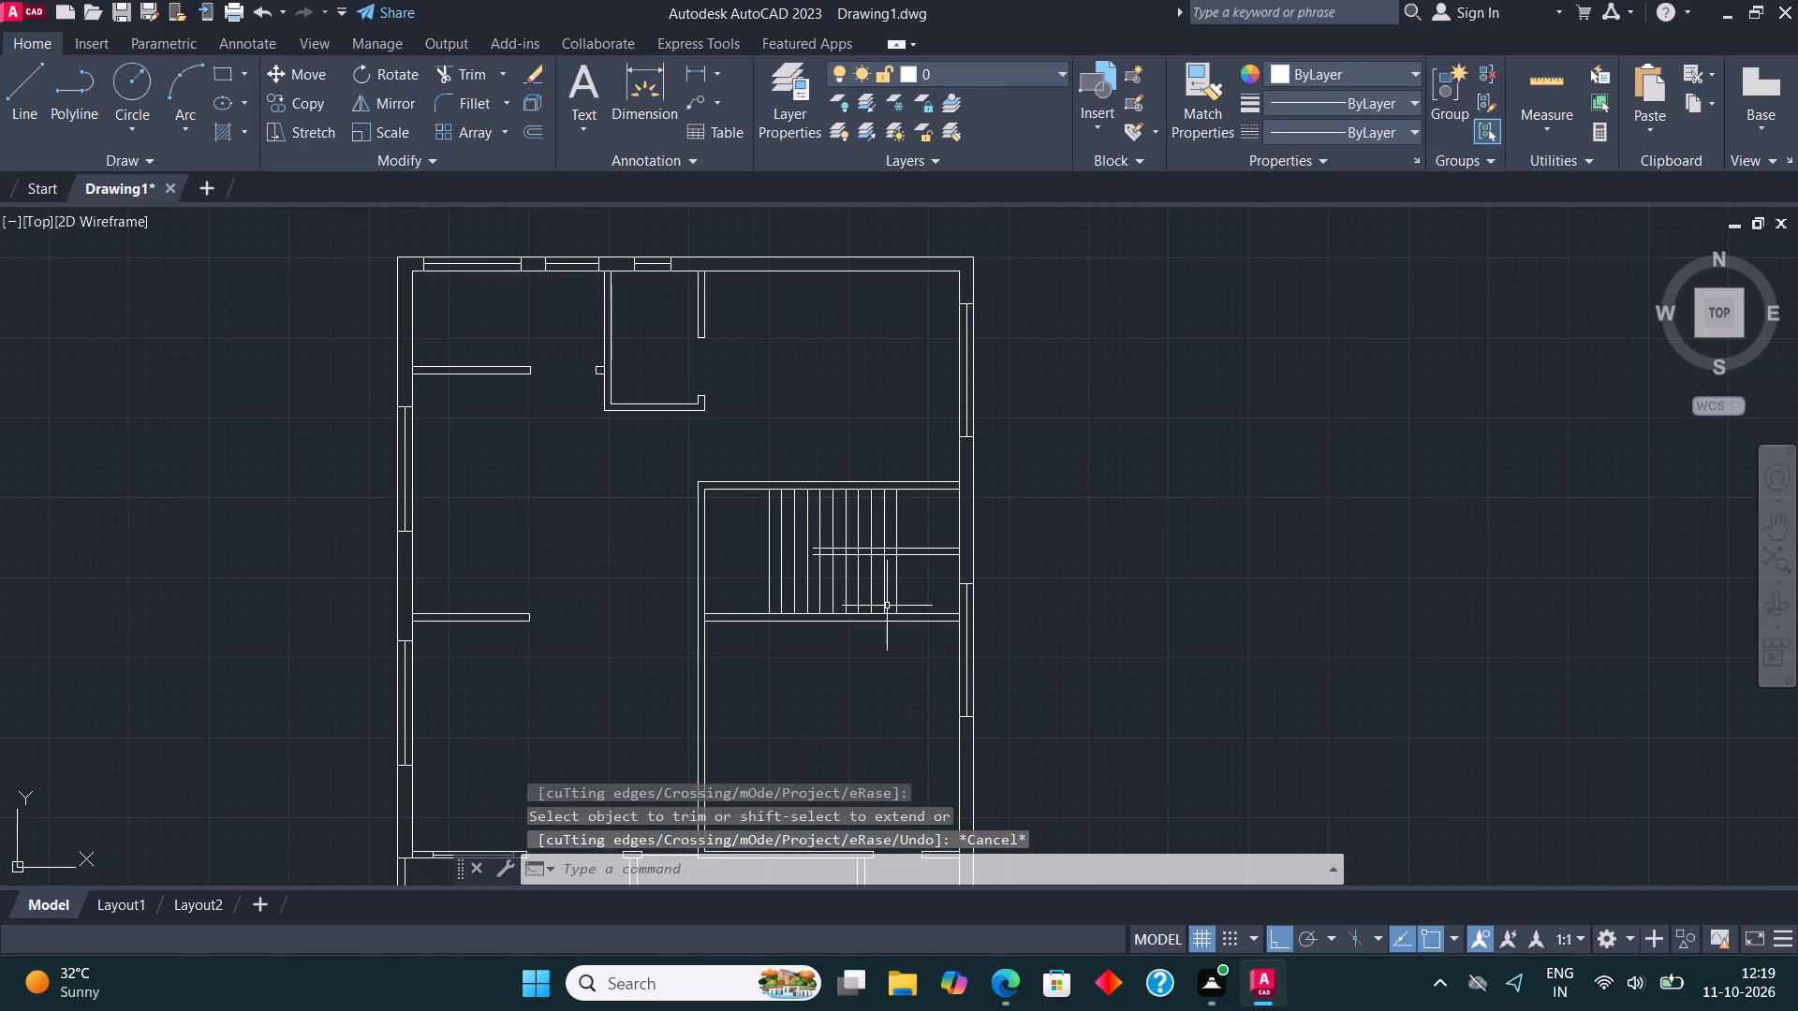
# Draw a short capped wall stub upward from the upper-left corner of the stair enclosure, continuing both faces of its vertical wall.
pyautogui.scroll(-1, 894, 608)
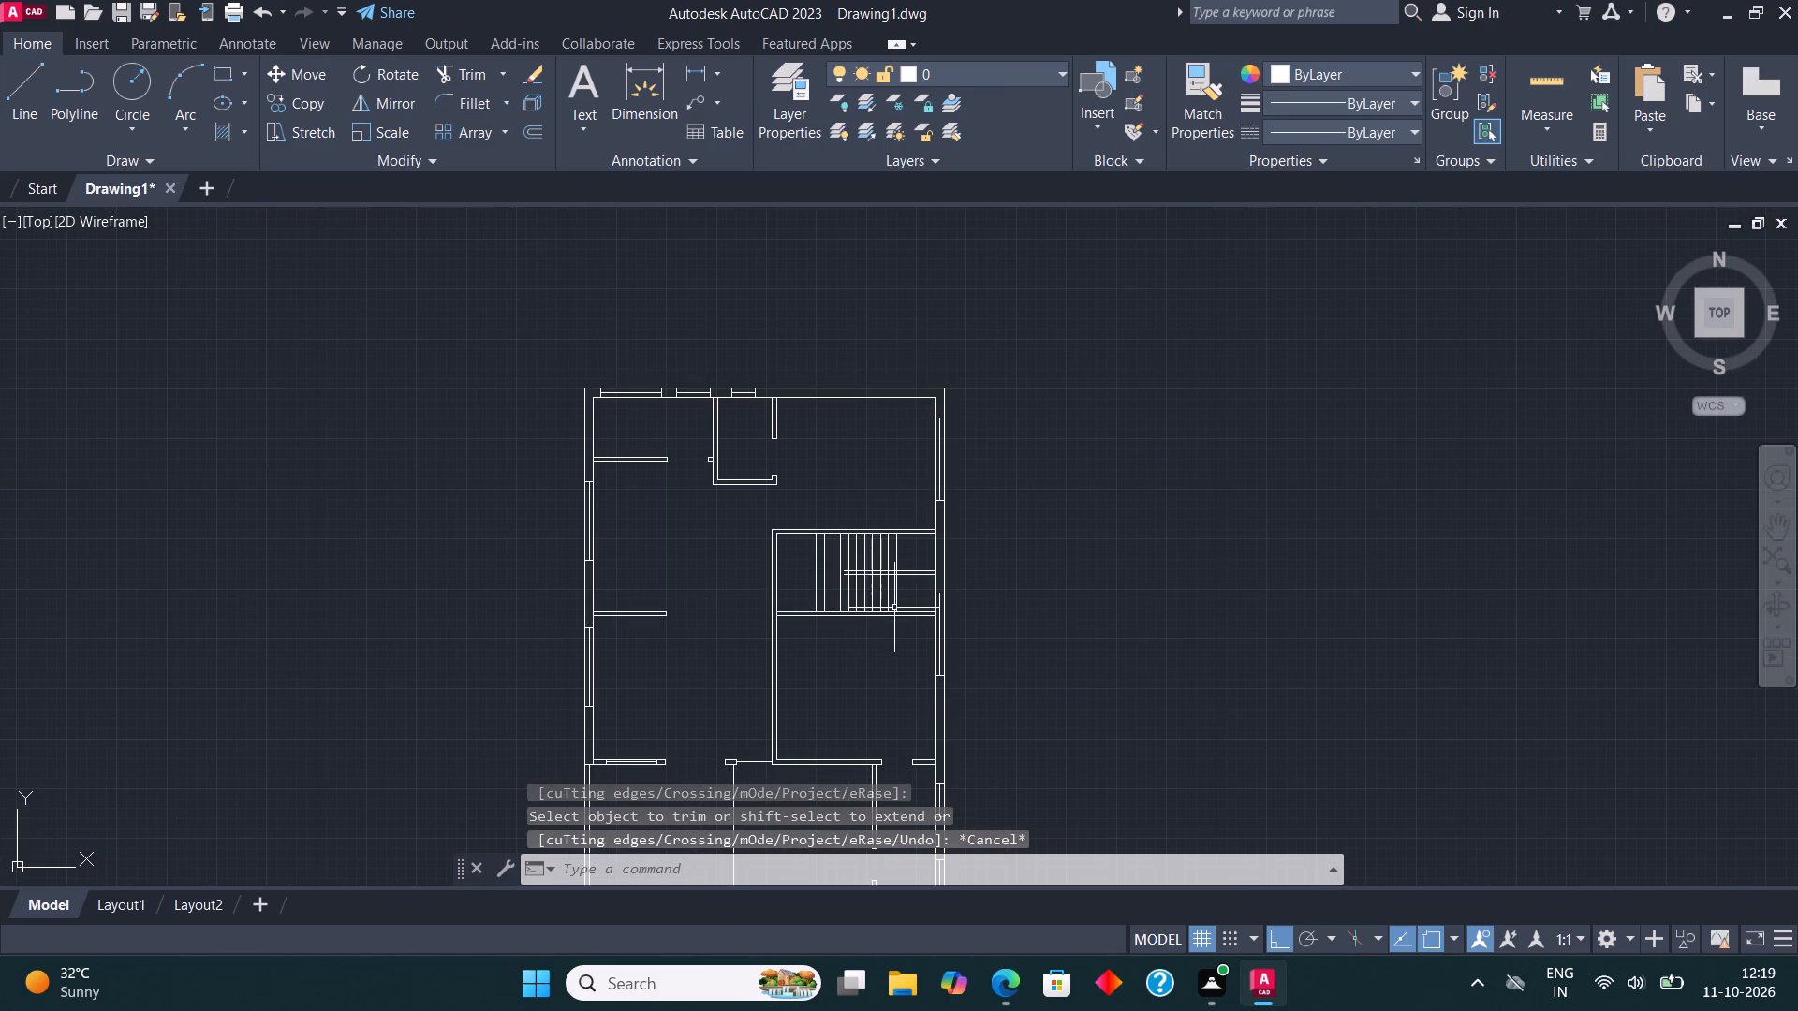
pyautogui.moveTo(932, 531); pyautogui.dragTo(1020, 661, button='middle')
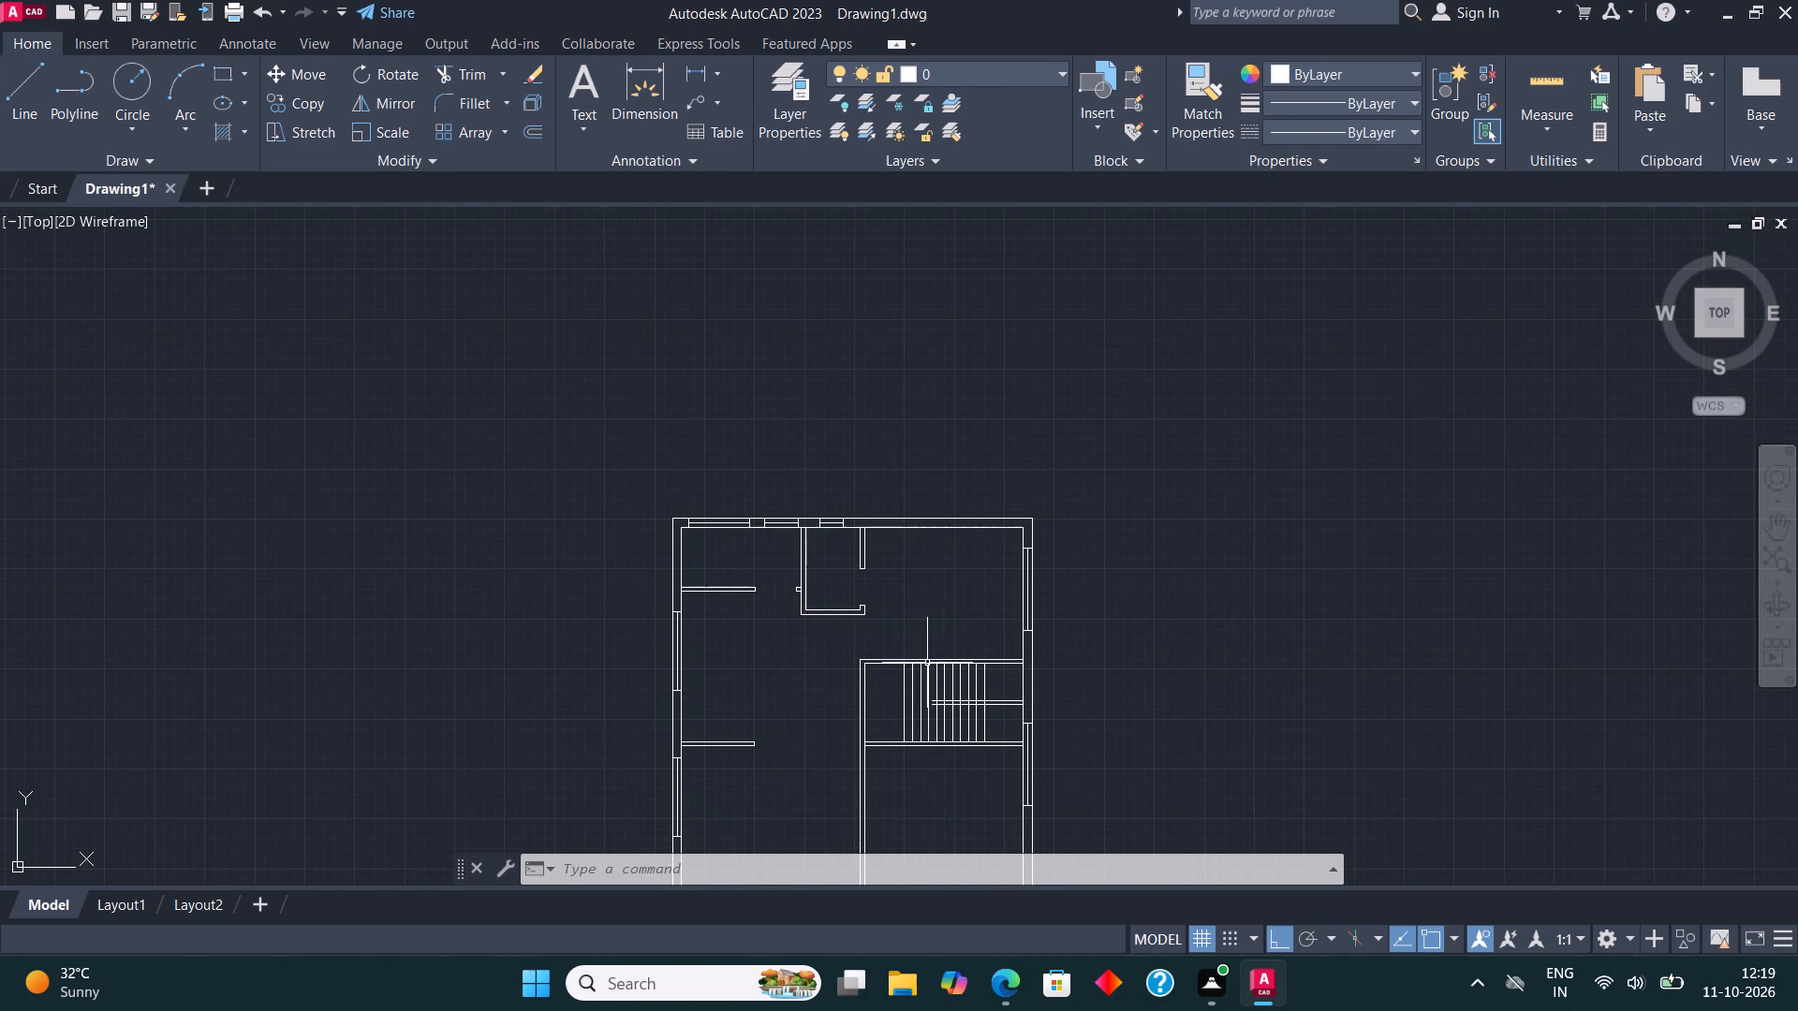
pyautogui.scroll(2, 847, 663)
pyautogui.moveTo(1009, 602); pyautogui.dragTo(950, 596, button='middle')
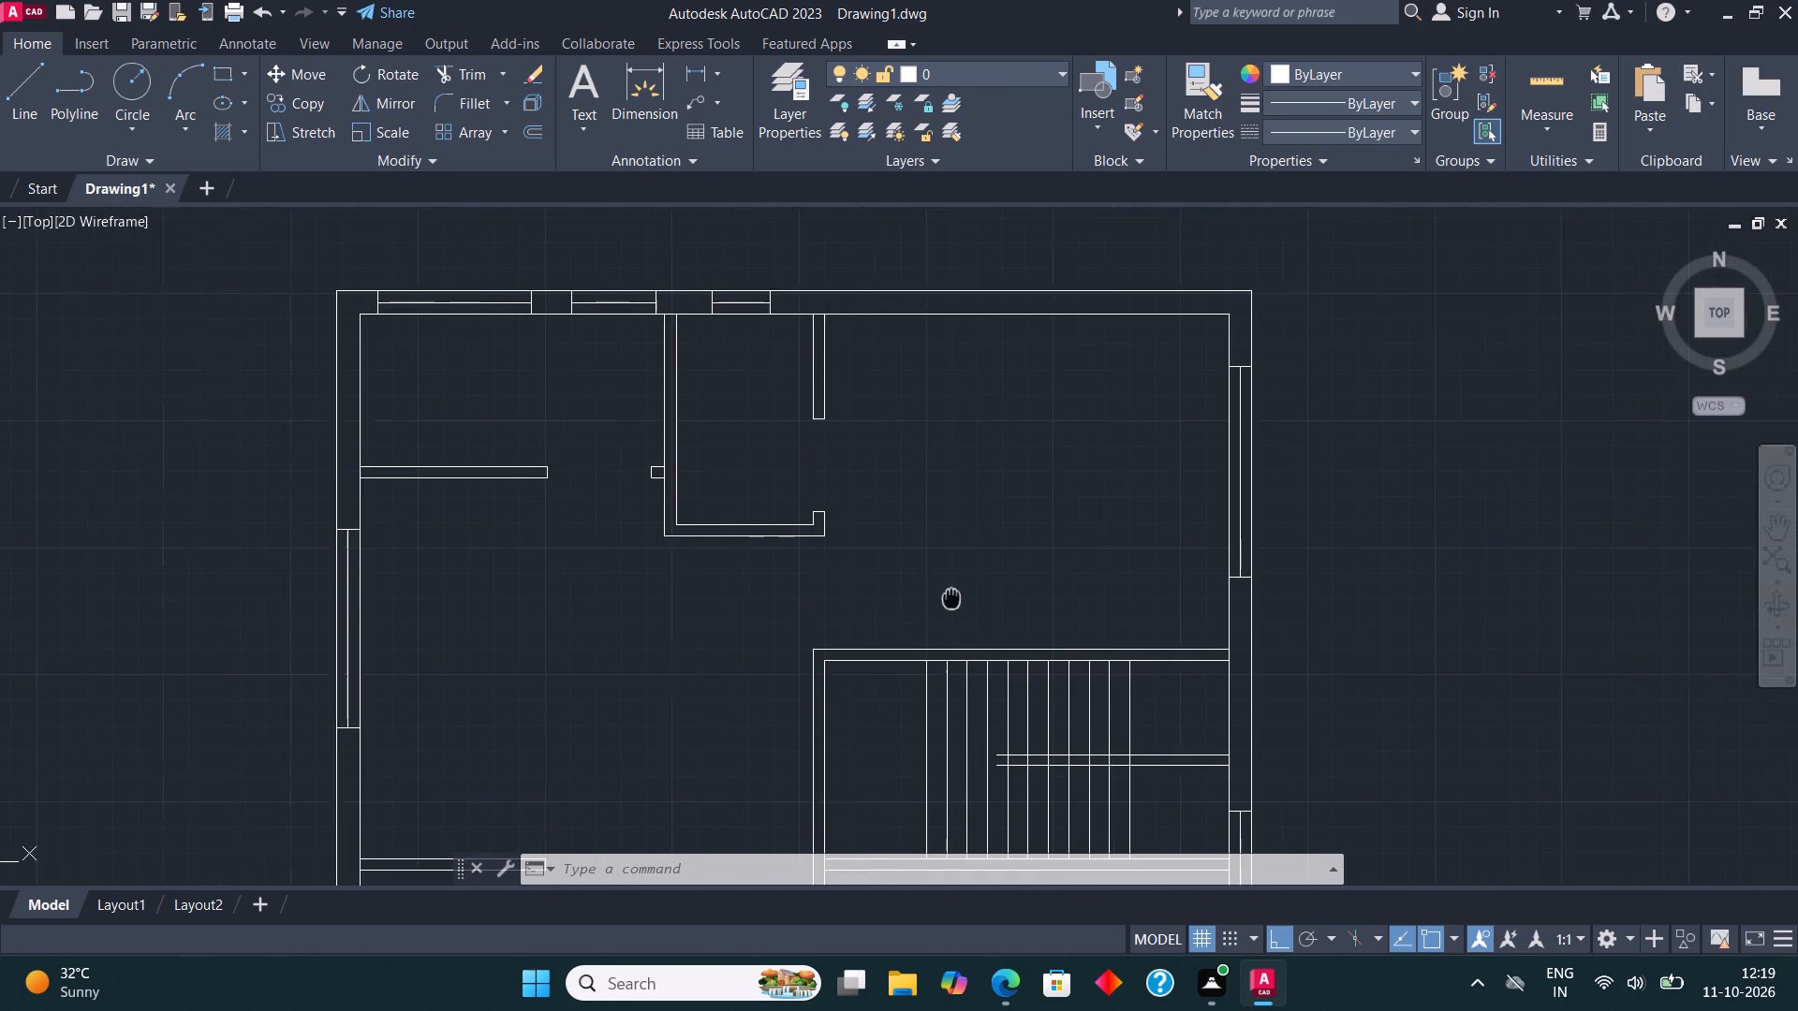
pyautogui.moveTo(950, 596); pyautogui.dragTo(925, 593, button='middle')
pyautogui.scroll(1, 823, 622)
pyautogui.click(16, 78)
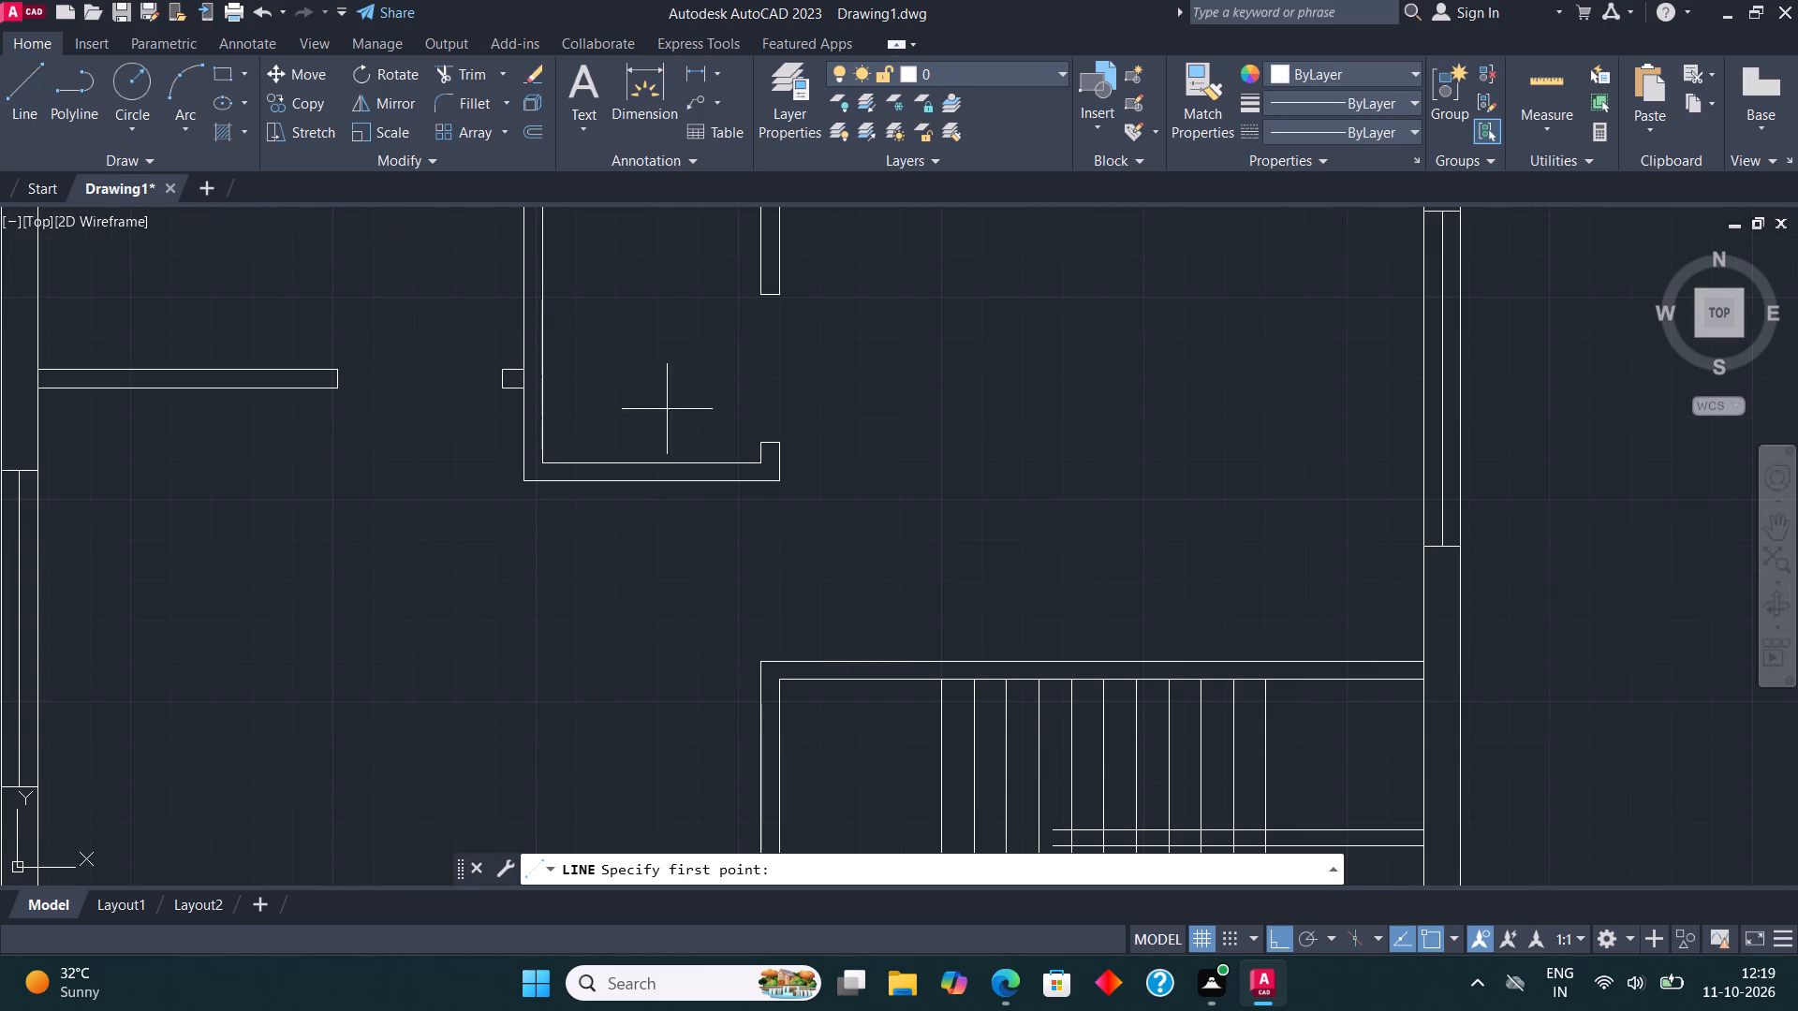
pyautogui.click(767, 658)
pyautogui.click(767, 625)
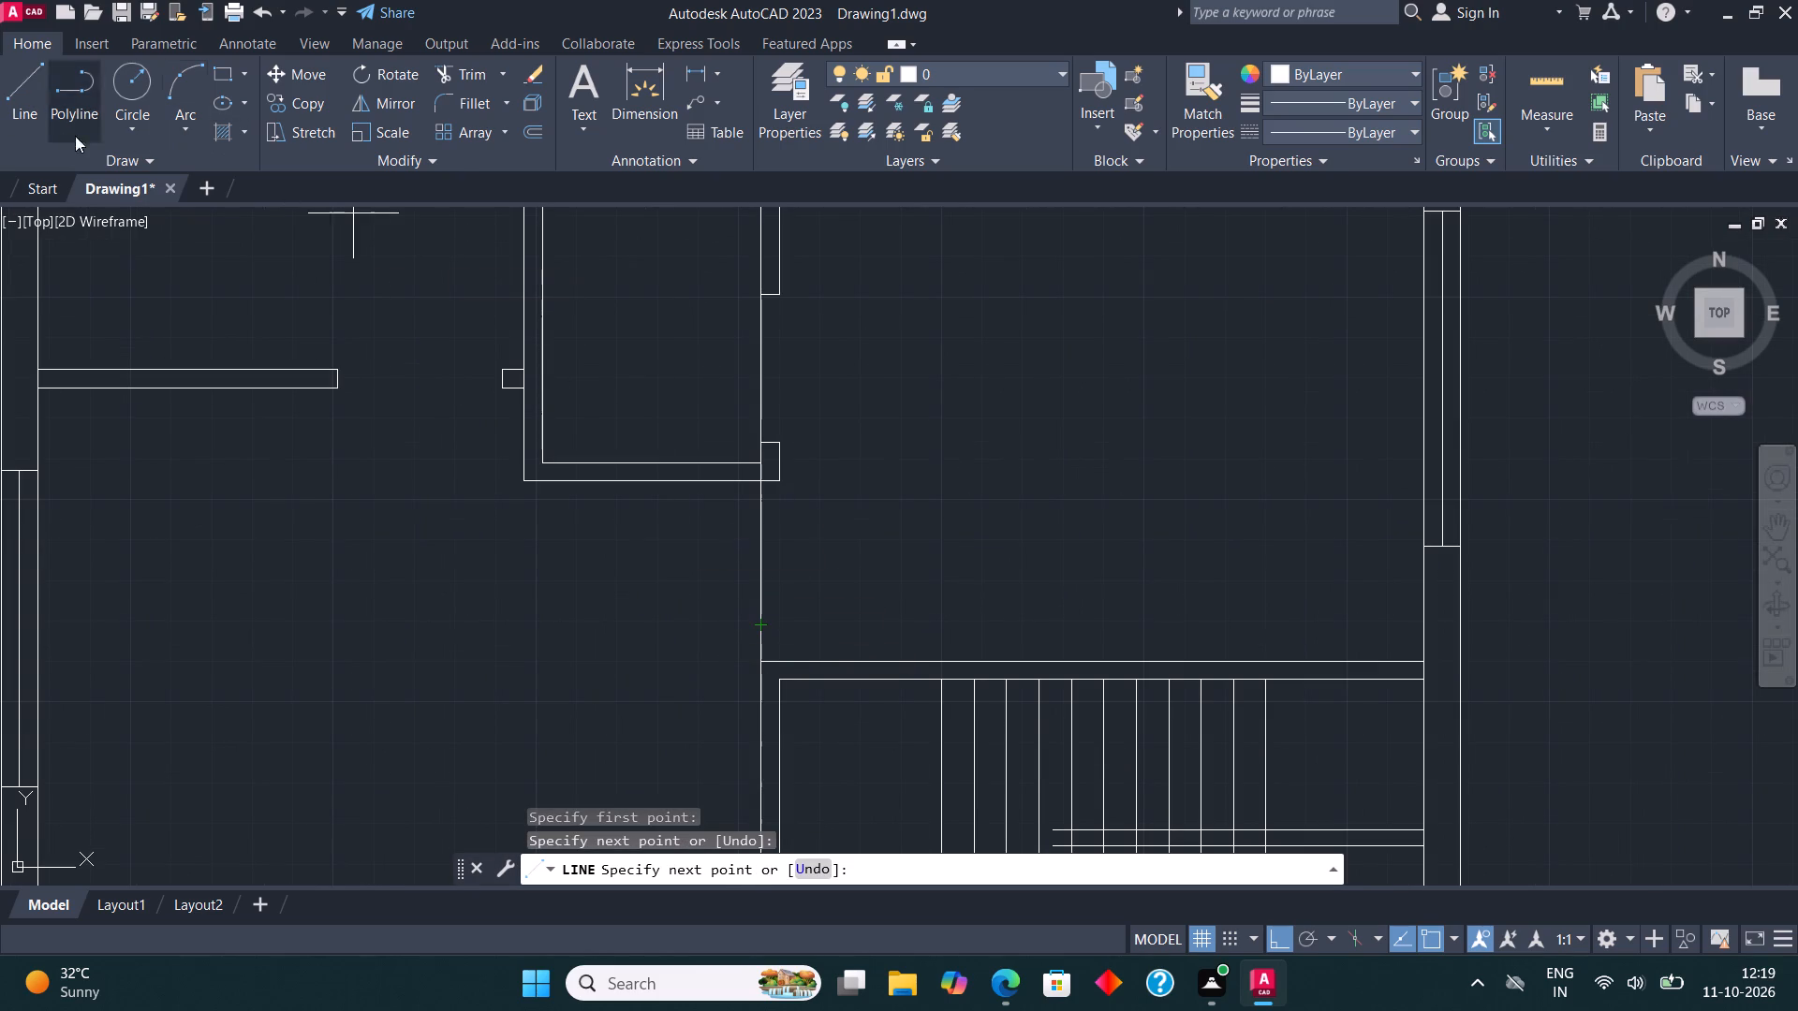
pyautogui.click(8, 95)
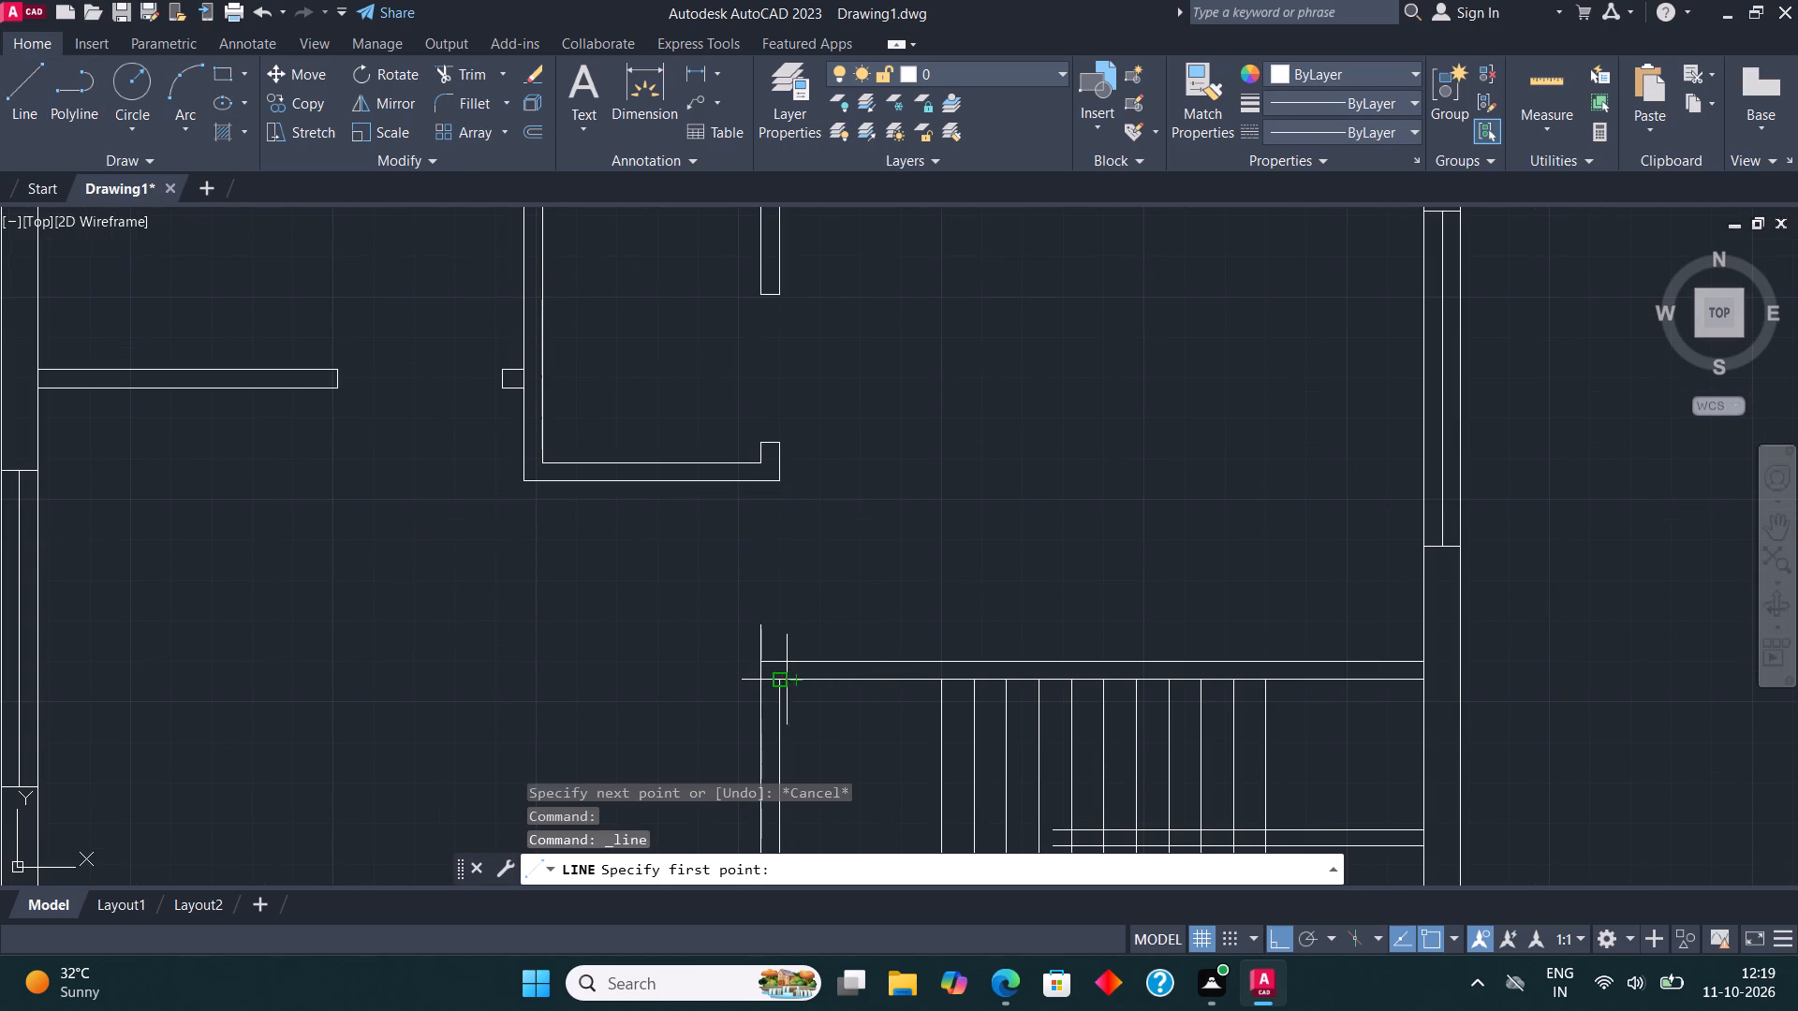
pyautogui.click(782, 679)
pyautogui.scroll(2, 780, 624)
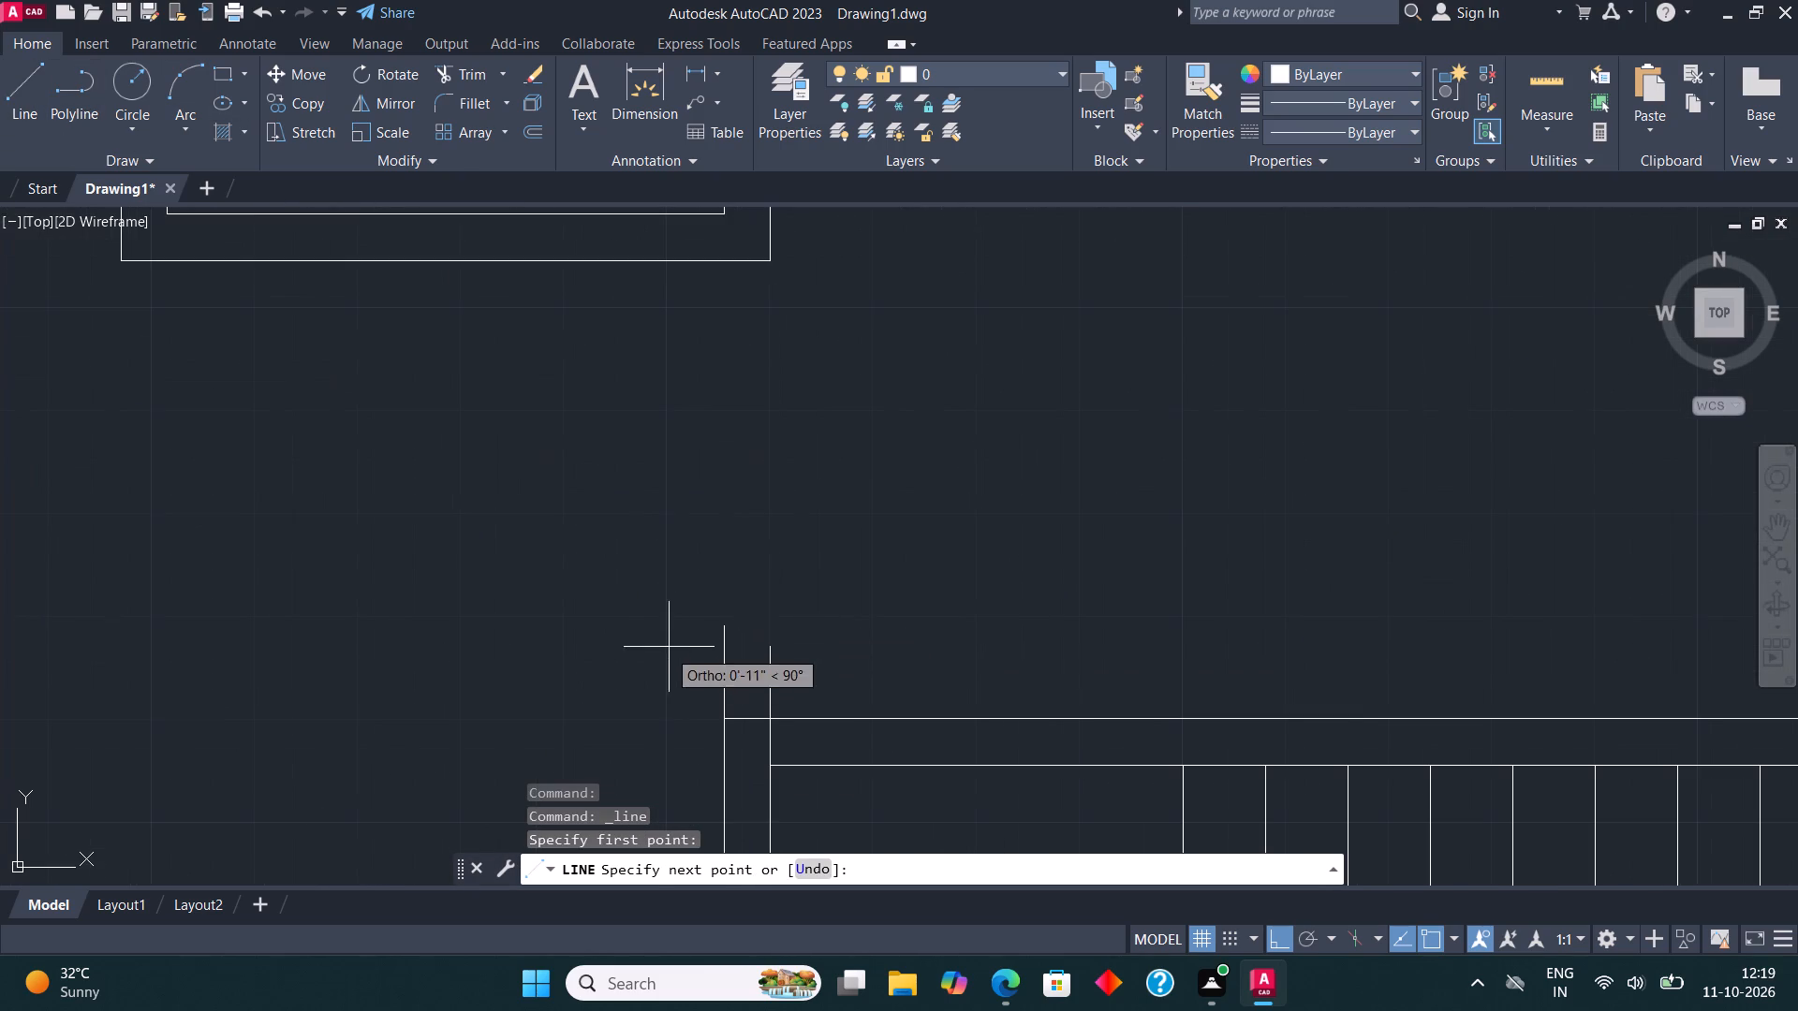
pyautogui.click(765, 623)
pyautogui.click(729, 623)
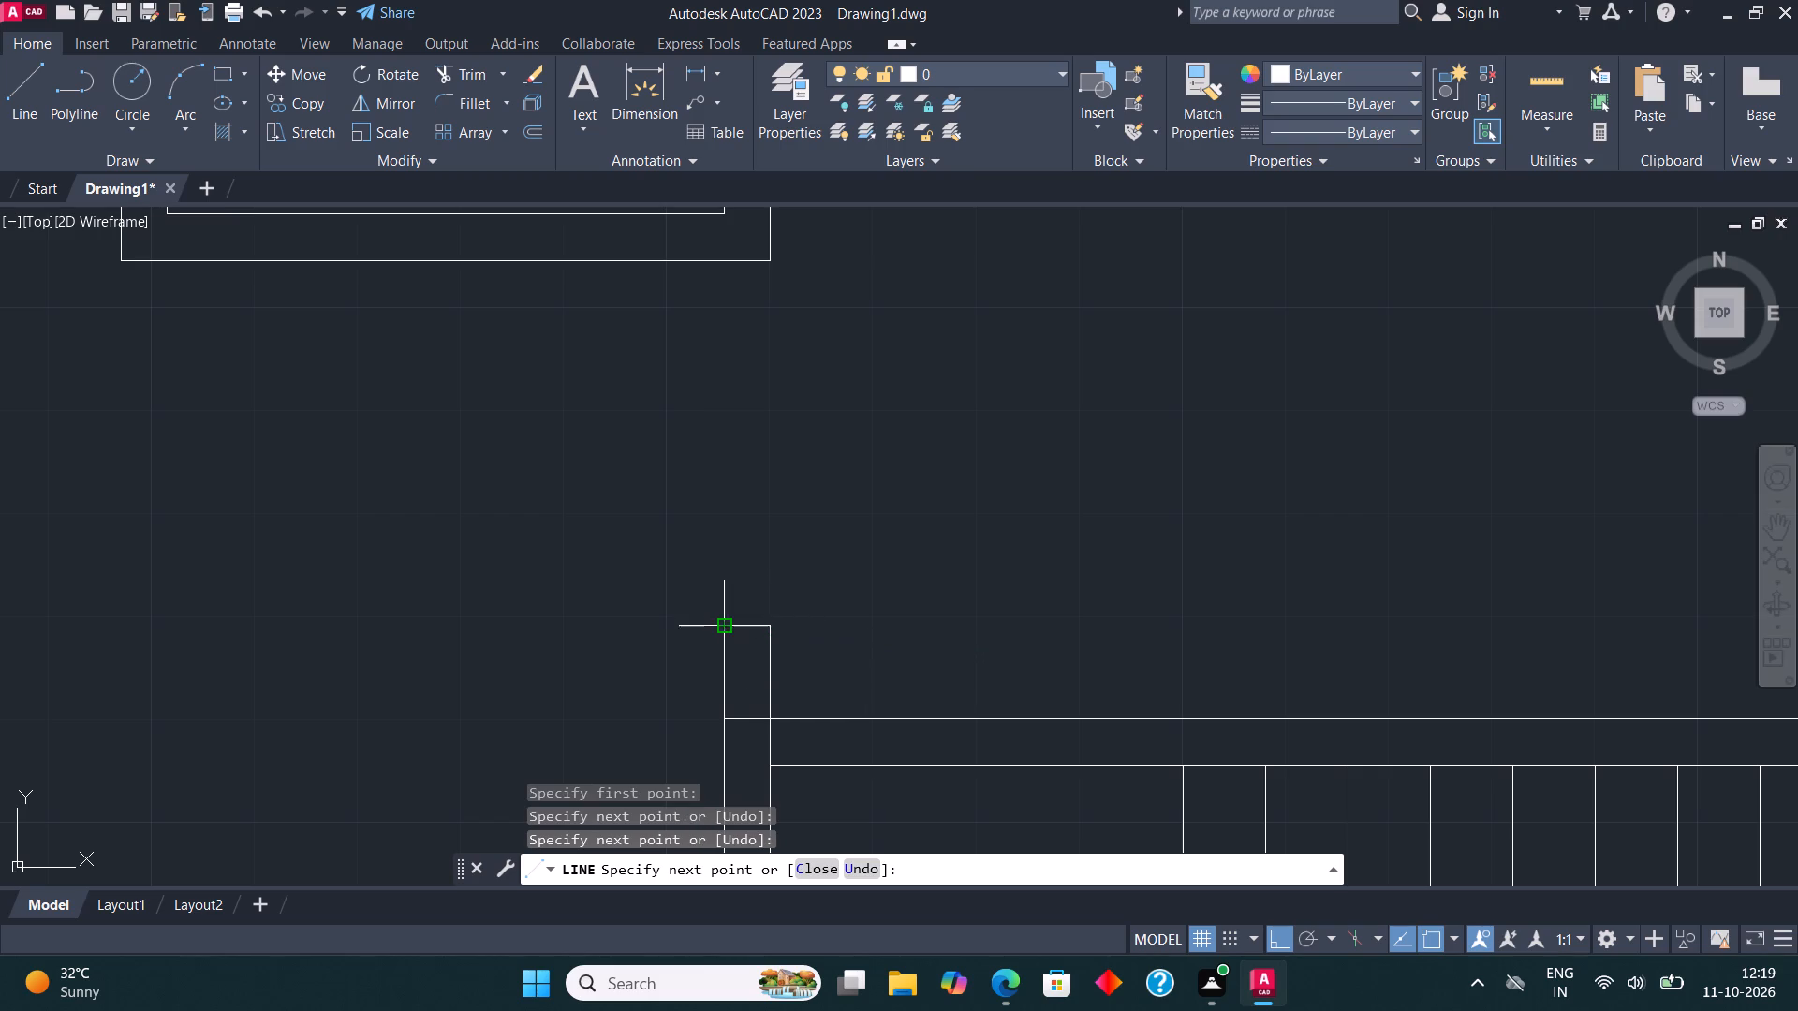
pyautogui.press('Escape')
pyautogui.scroll(-3, 793, 527)
pyautogui.scroll(3, 795, 579)
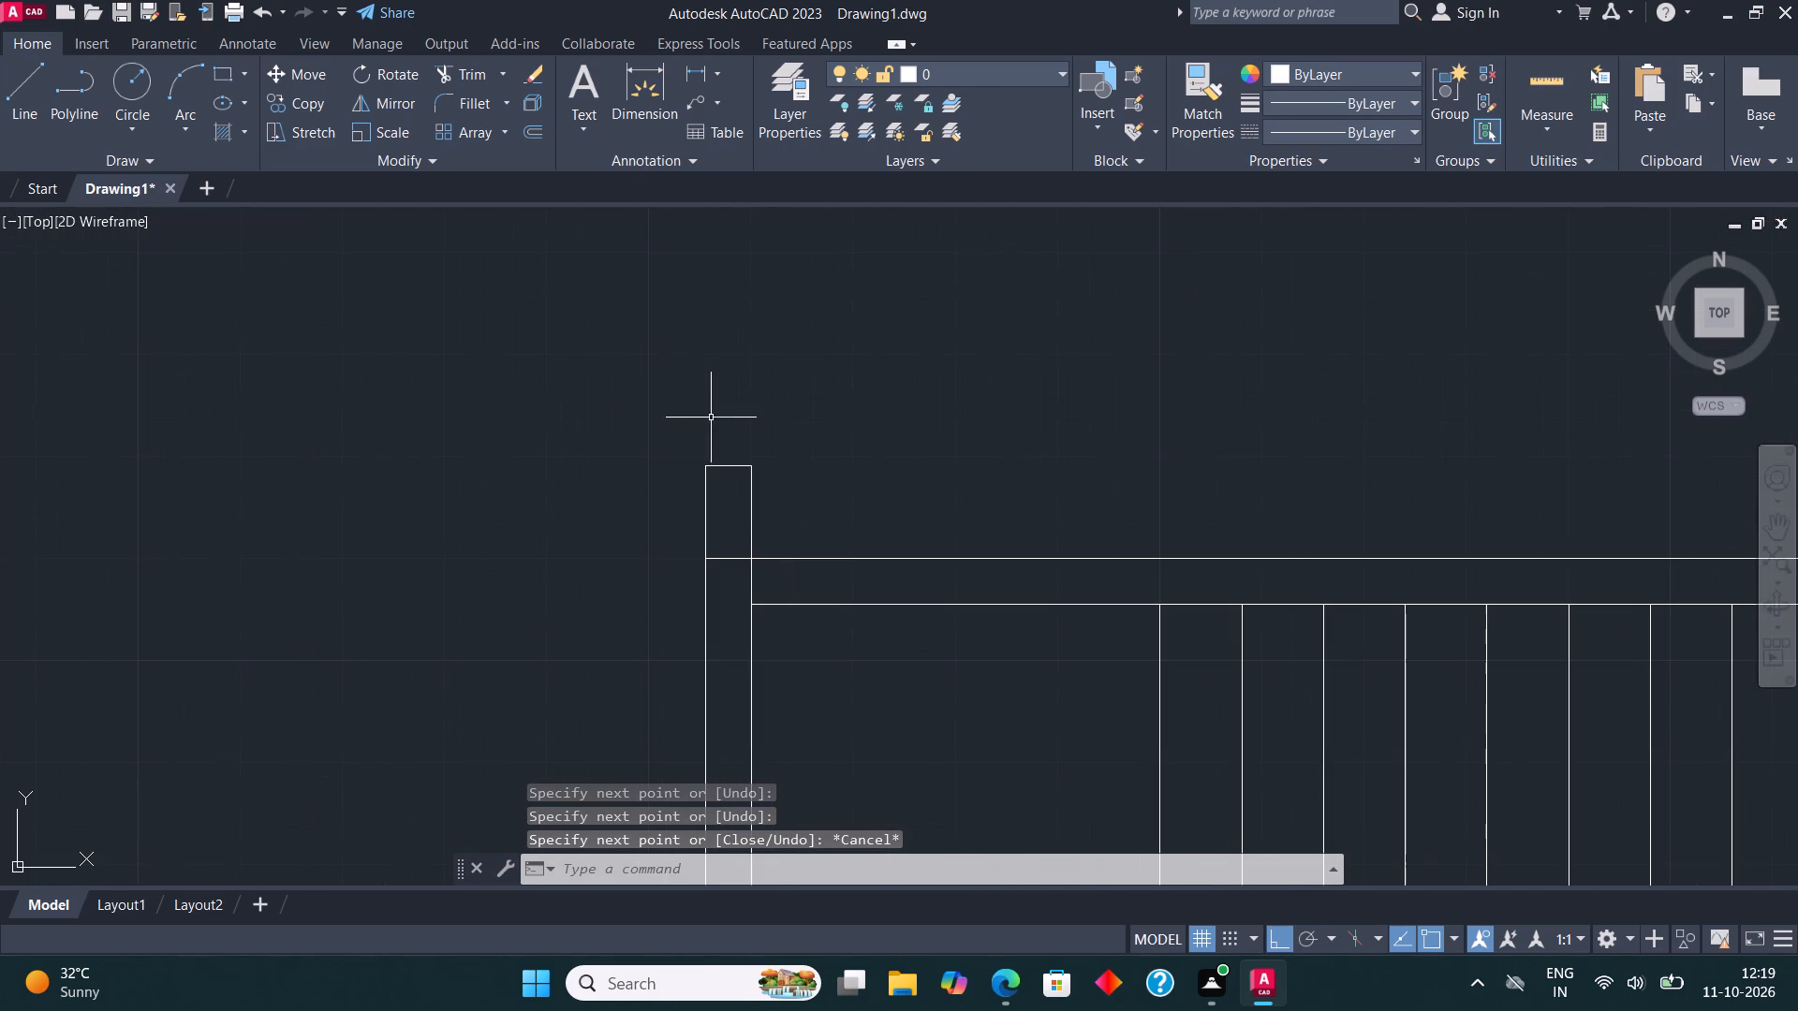
# Trim the line segments crossing the junction between the new wall stub and the upper stair partition.
pyautogui.click(471, 61)
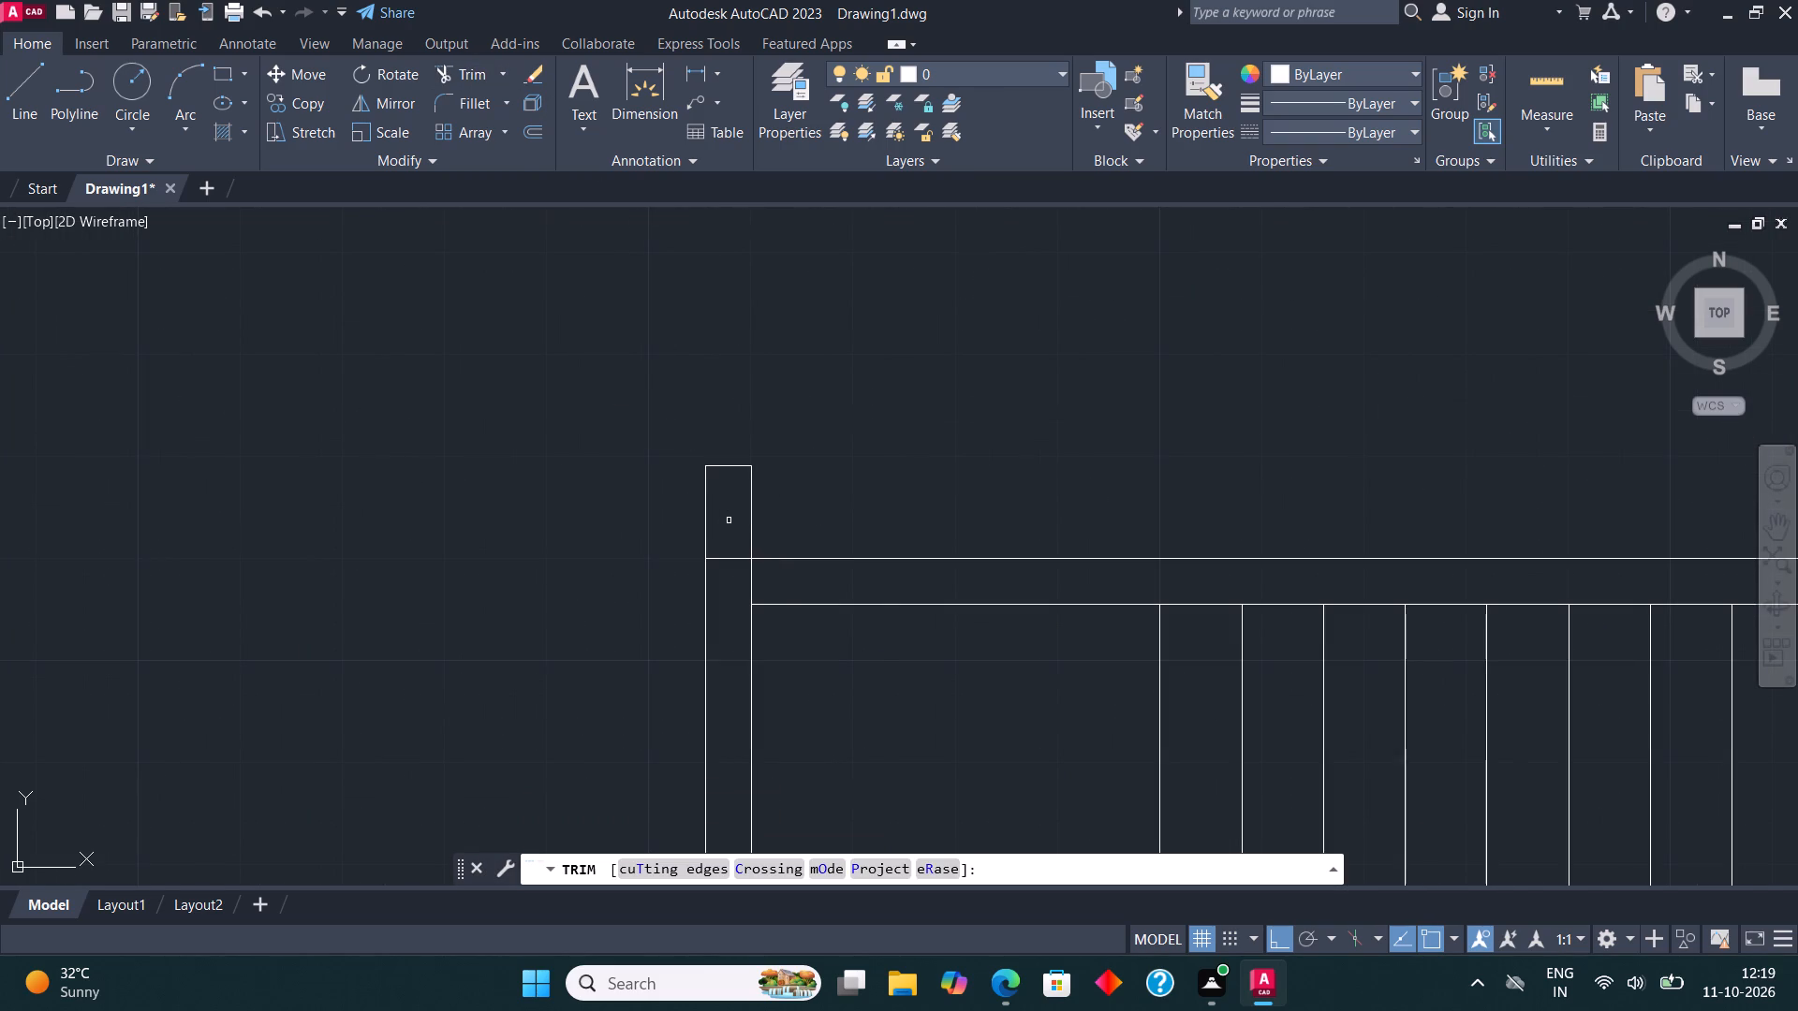
pyautogui.moveTo(730, 523); pyautogui.dragTo(731, 540)
pyautogui.click(726, 584)
pyautogui.click(731, 578)
pyautogui.click(778, 584)
pyautogui.scroll(-2, 781, 392)
pyautogui.press('Escape')
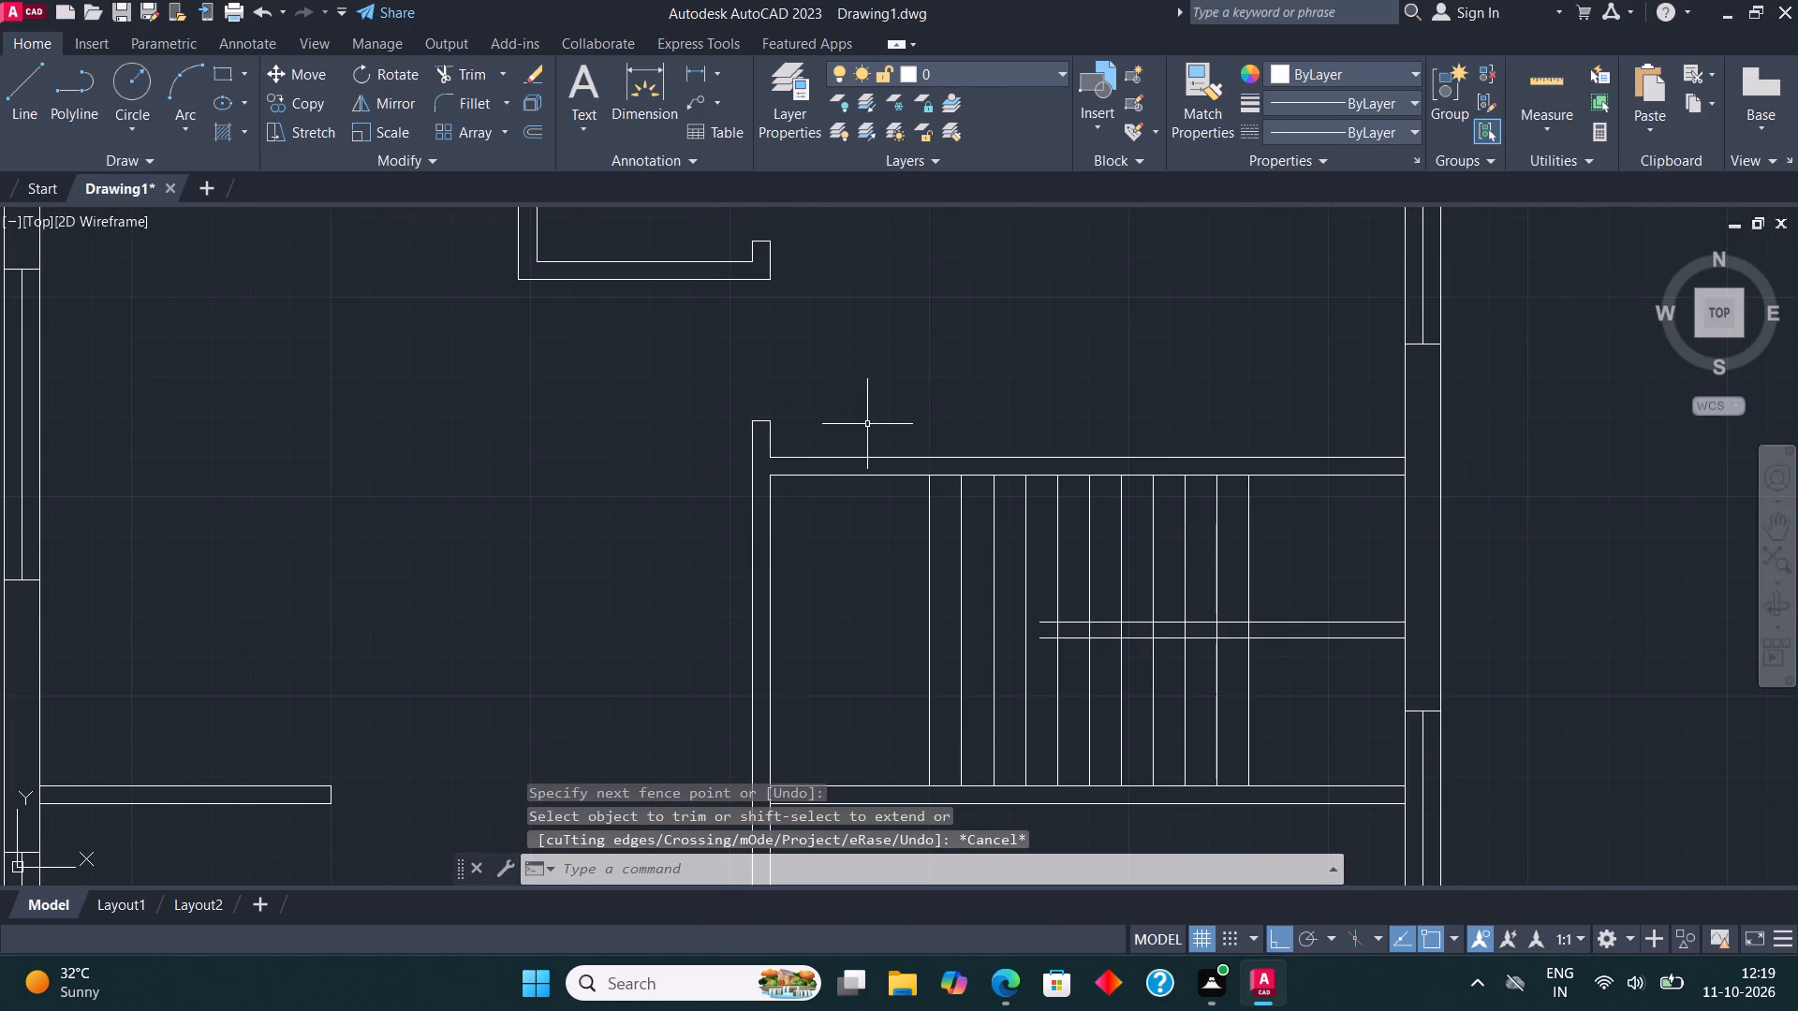
# Draw a short line across the stair's left wall, level with the upper face of the lower stair partition.
pyautogui.scroll(-1, 884, 414)
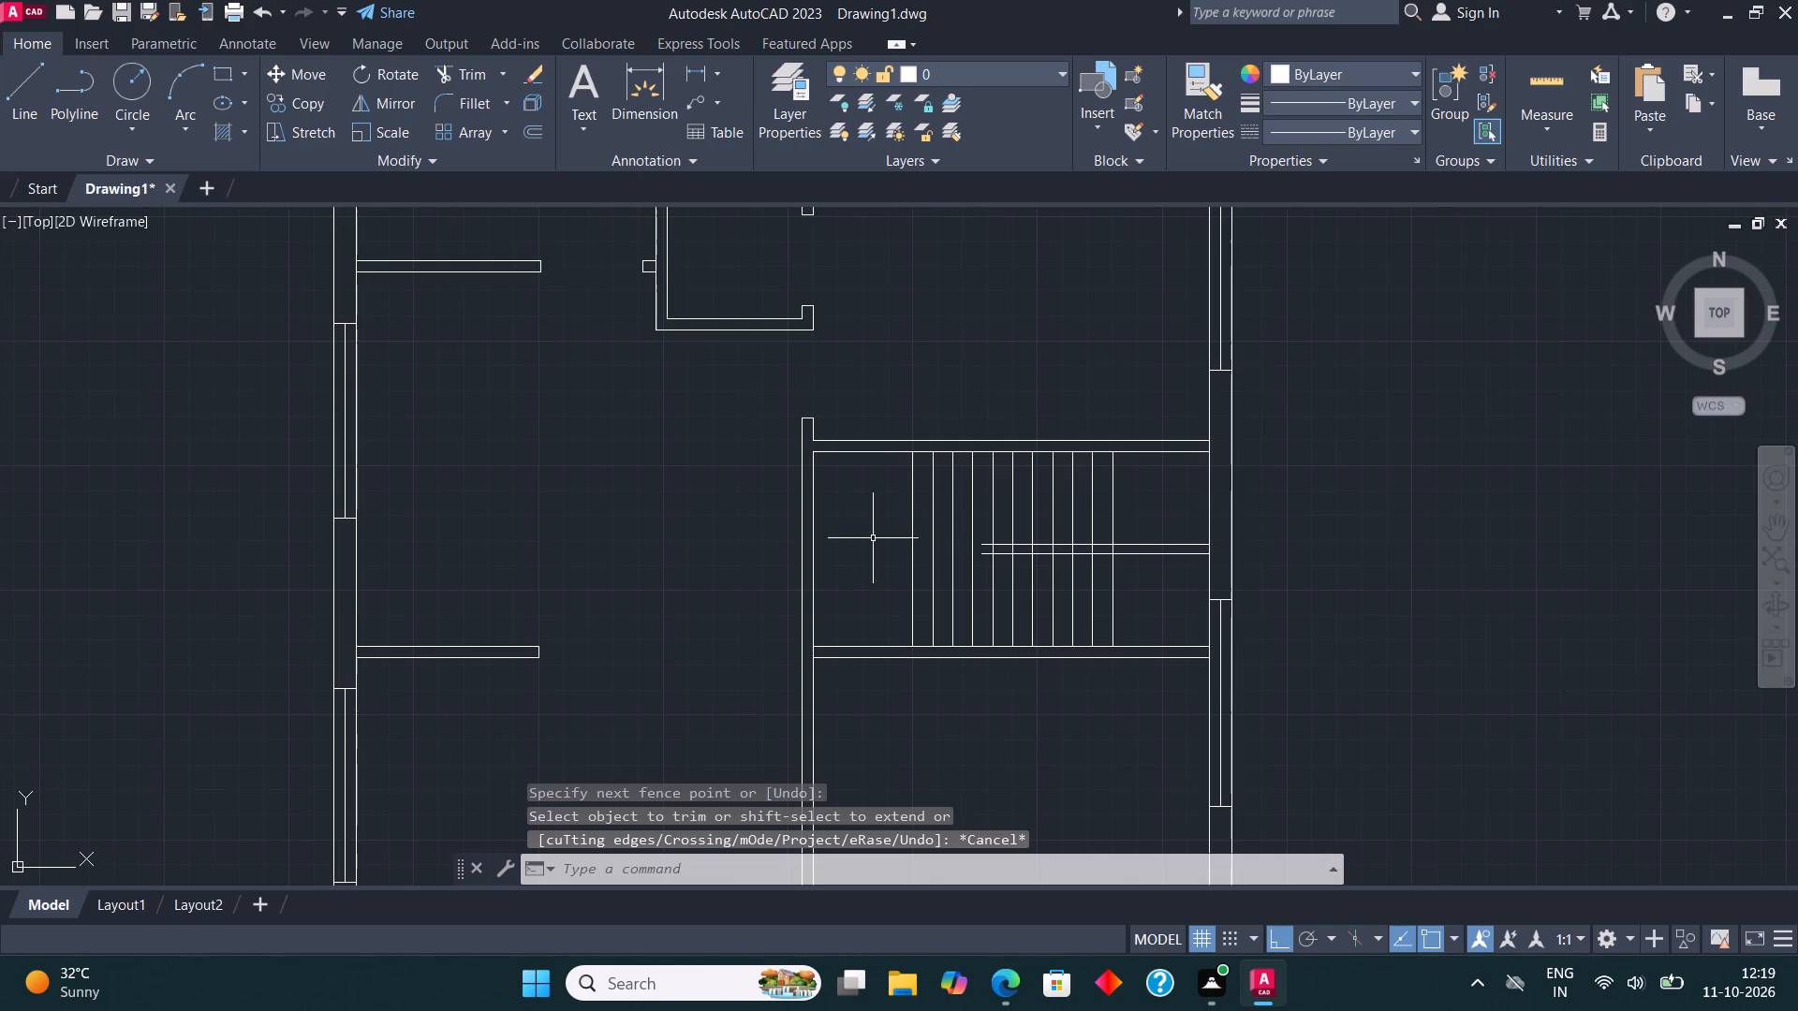
pyautogui.scroll(2, 808, 690)
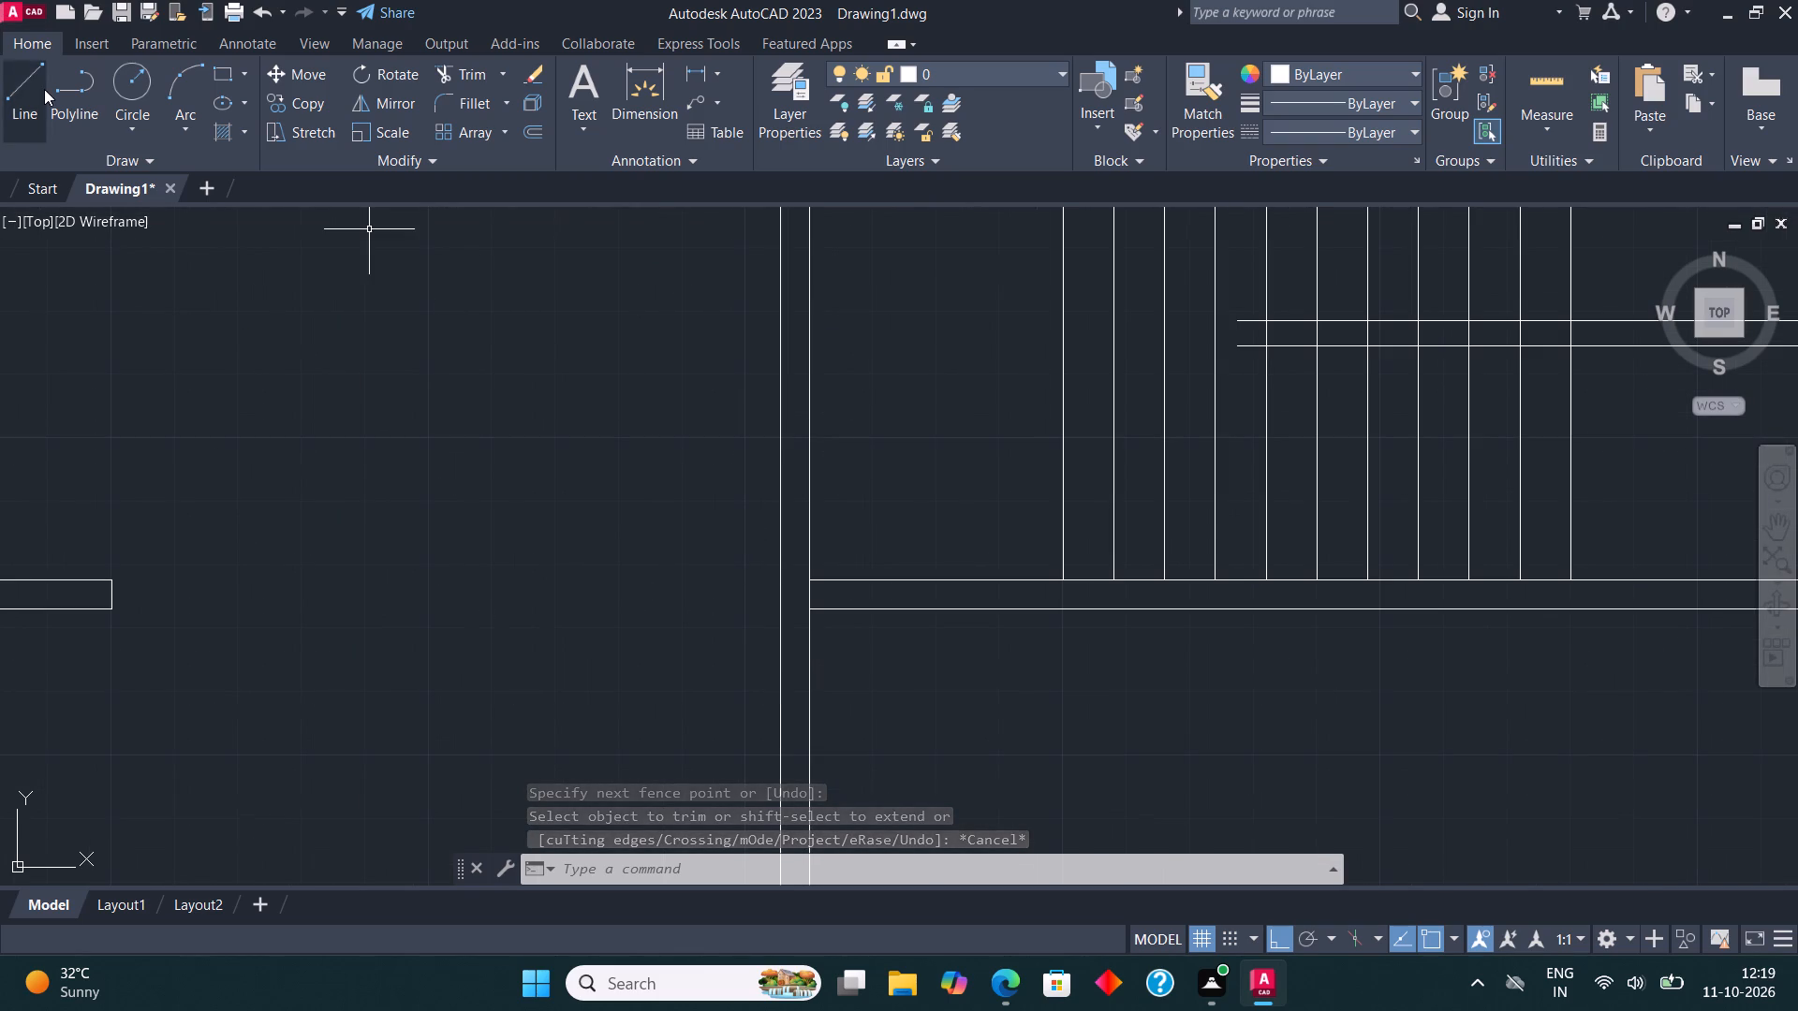
pyautogui.click(44, 89)
pyautogui.click(812, 580)
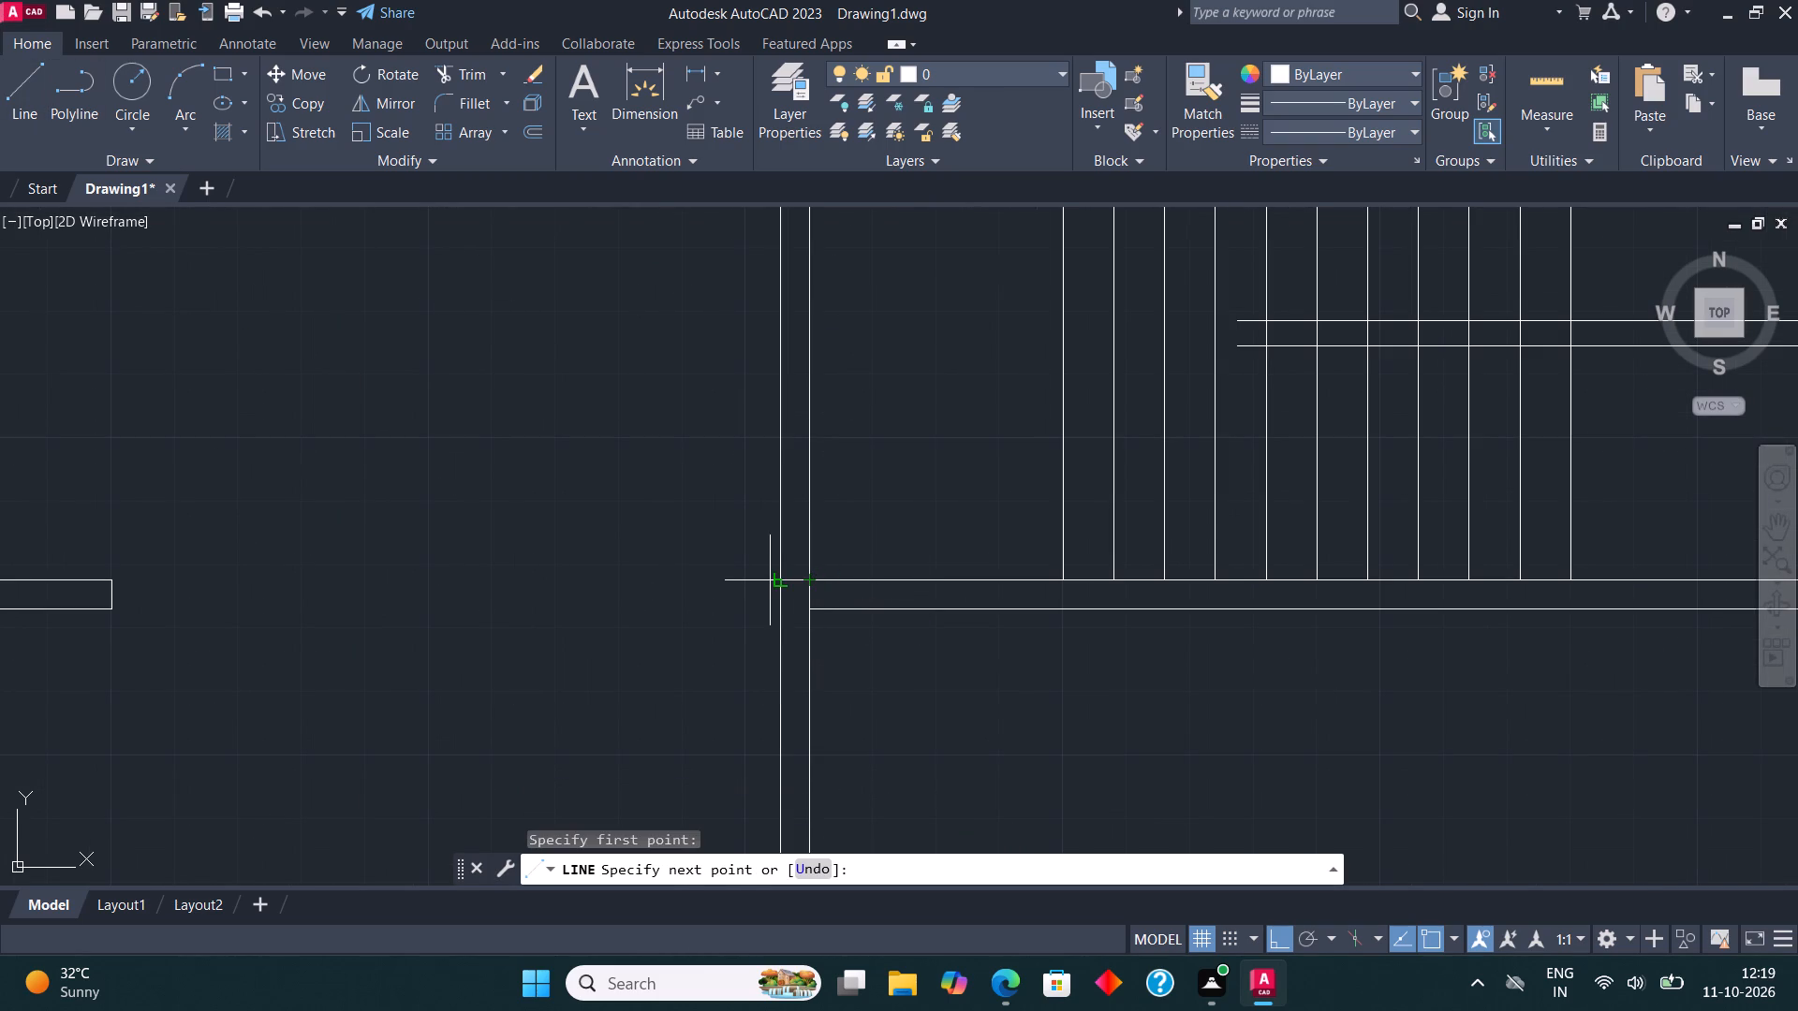
pyautogui.click(784, 580)
pyautogui.scroll(-2, 763, 646)
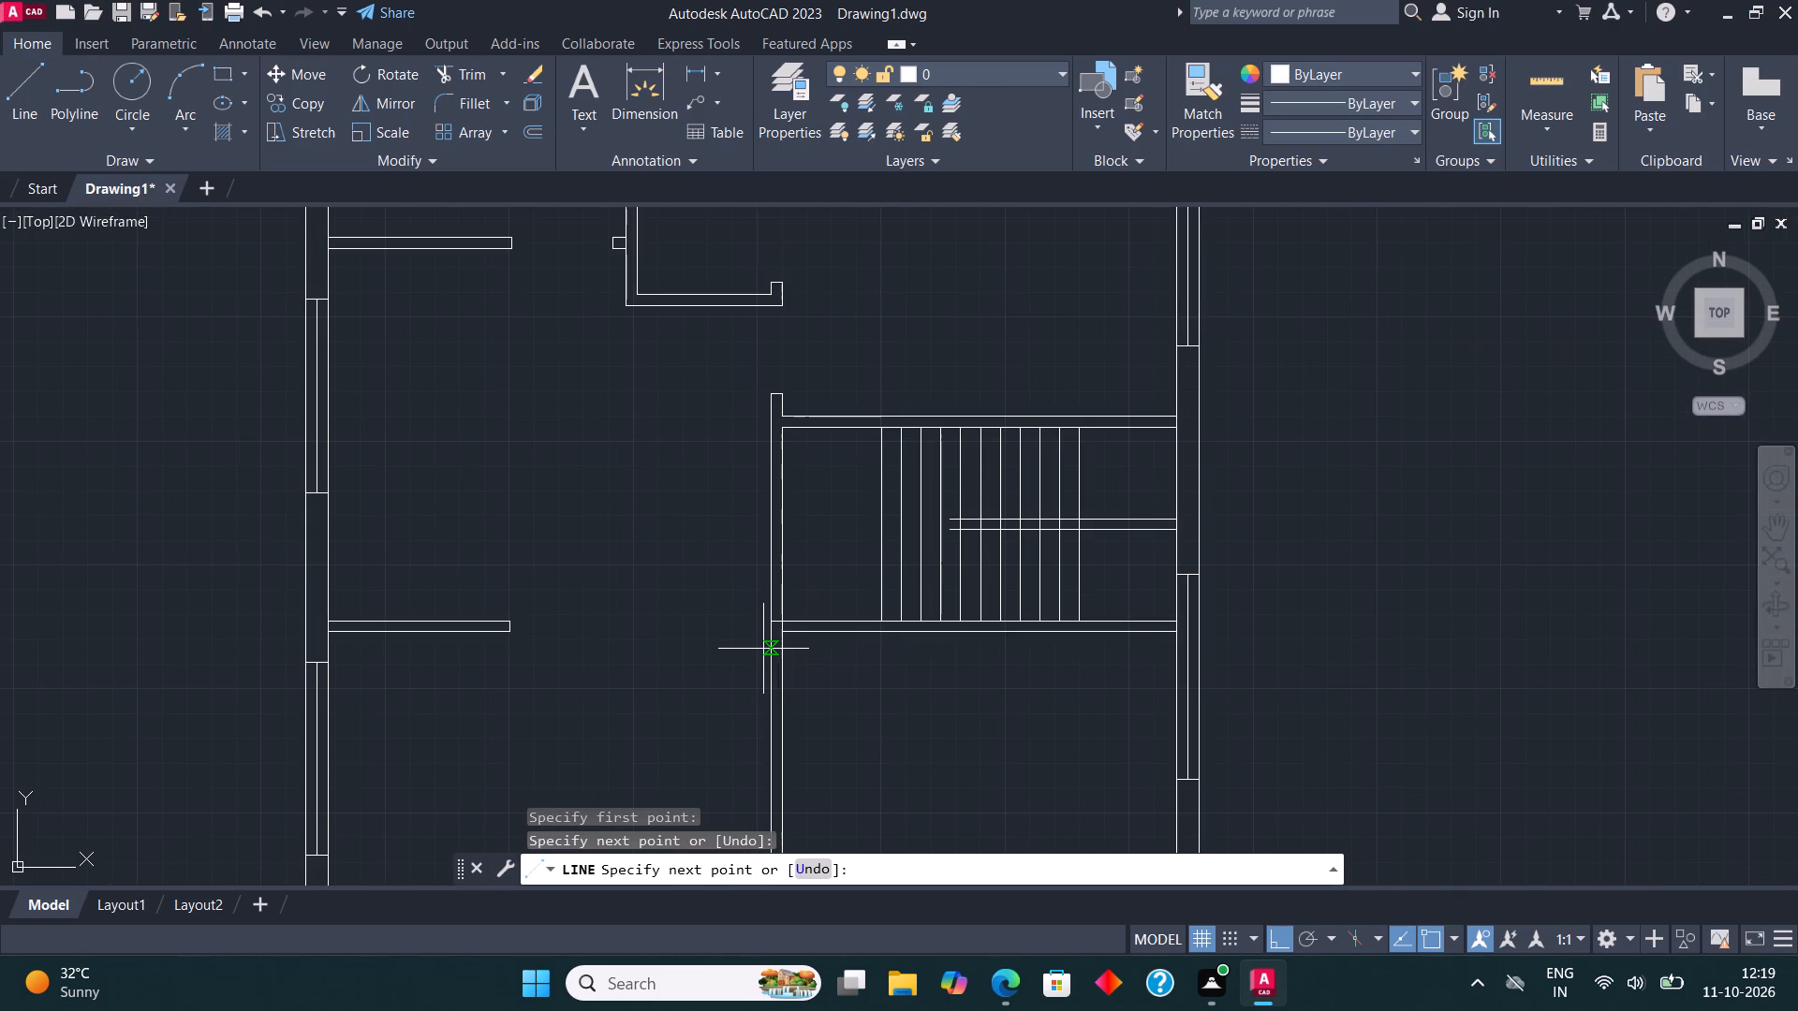
pyautogui.press('Escape')
# Draw a short line across the stair's left wall, level with the lower face of the upper stair partition.
pyautogui.click(18, 74)
pyautogui.scroll(1, 731, 408)
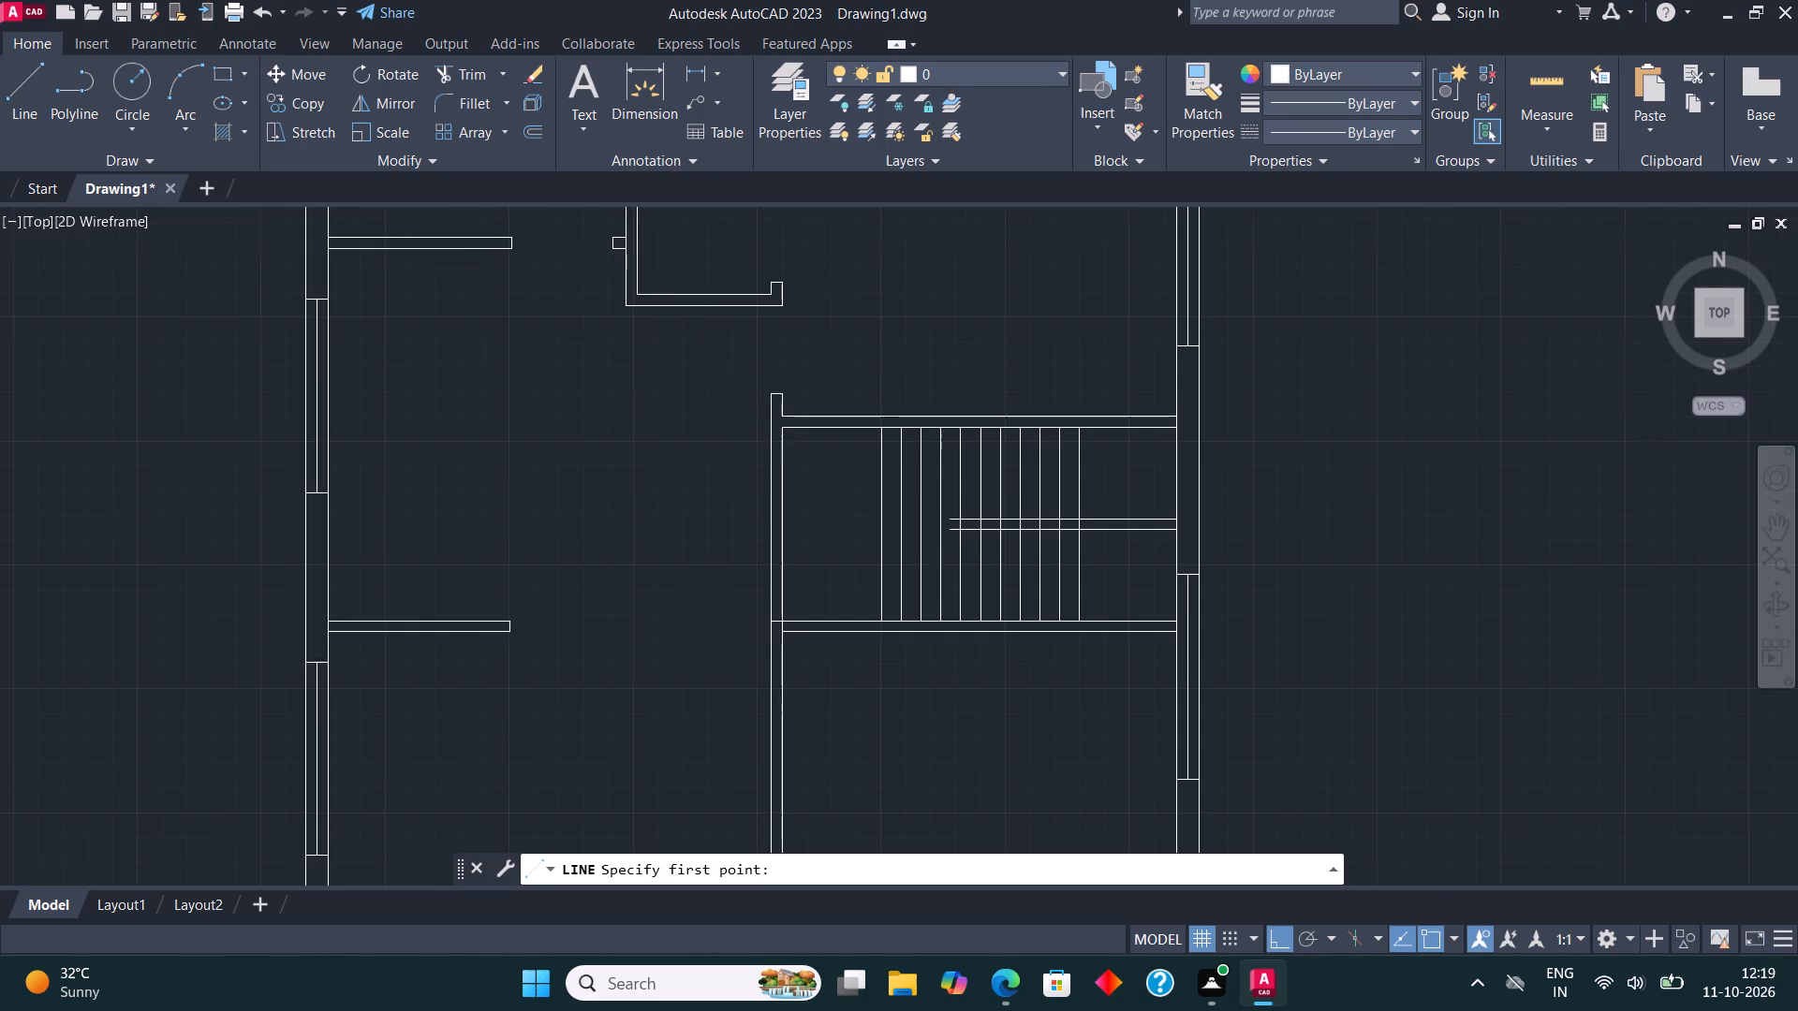
pyautogui.click(812, 441)
pyautogui.click(781, 436)
pyautogui.press('Escape')
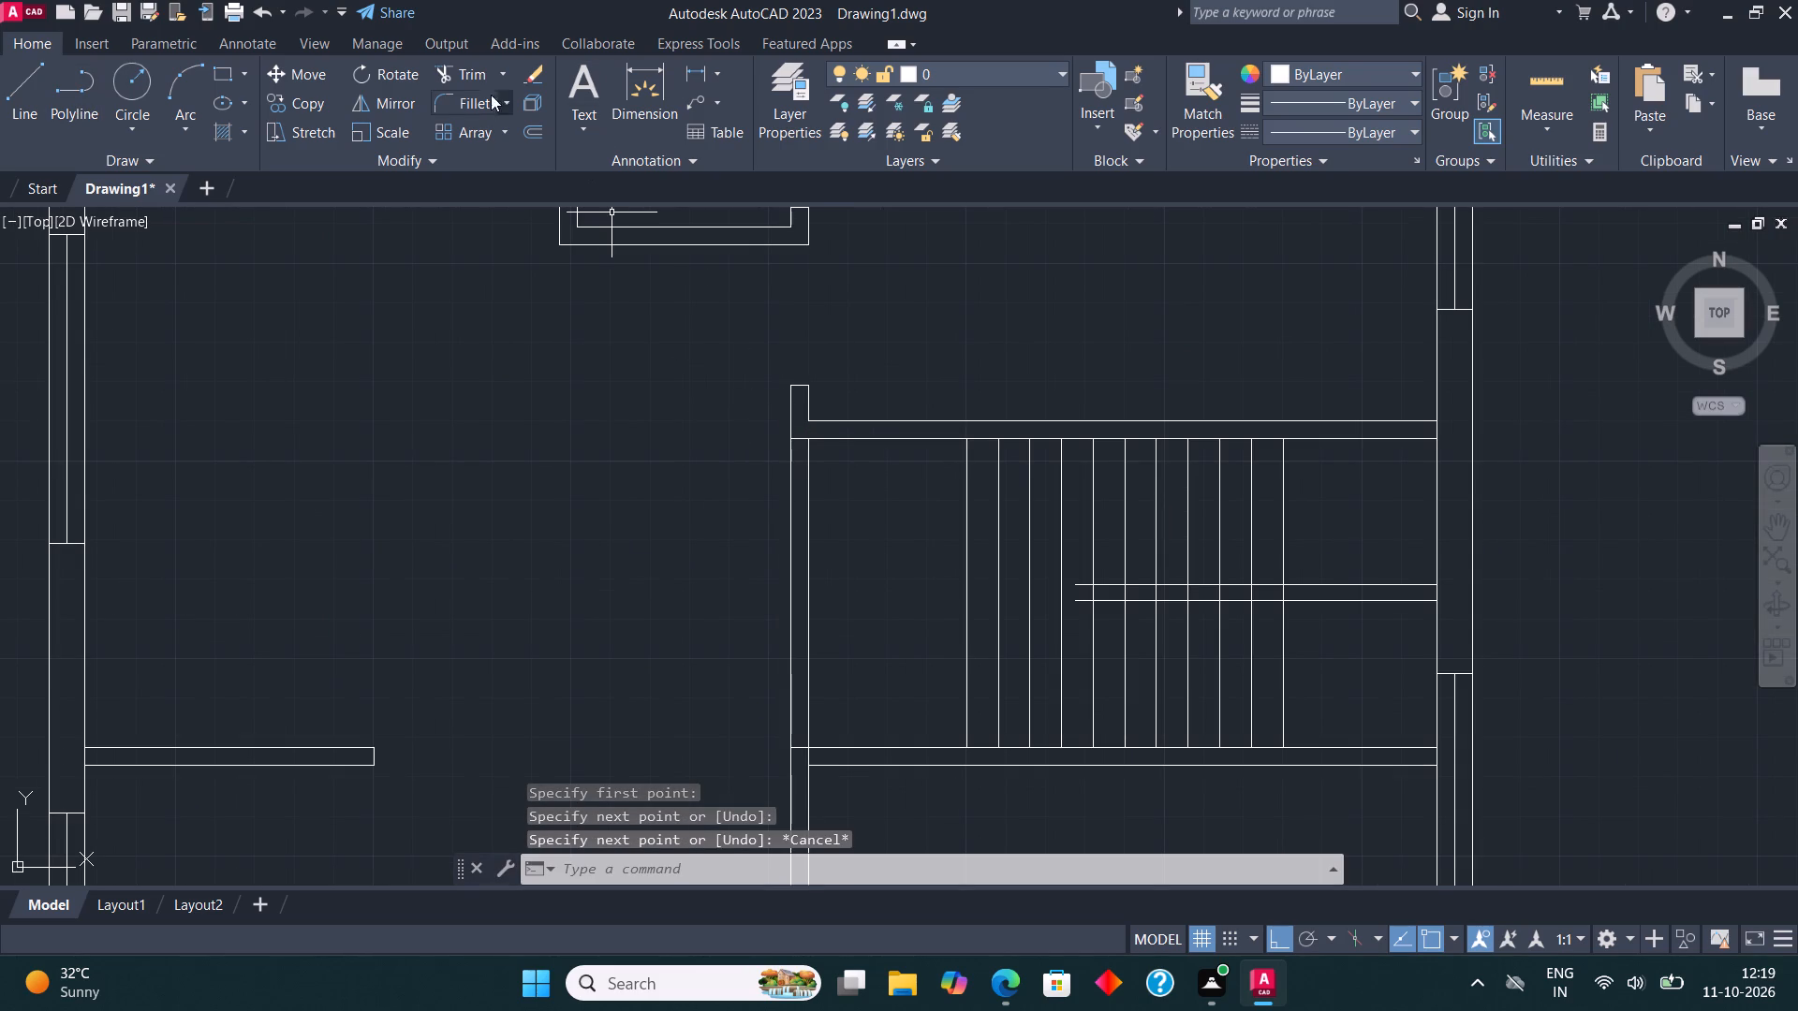
# Trim away both faces of the stair's left wall between the upper and lower stair partitions.
pyautogui.click(462, 75)
pyautogui.click(698, 589)
pyautogui.click(915, 594)
pyautogui.press('Escape')
# Trim the short segment crossing the corner where the lower stair partition meets the wall running down from it.
pyautogui.scroll(-2, 741, 484)
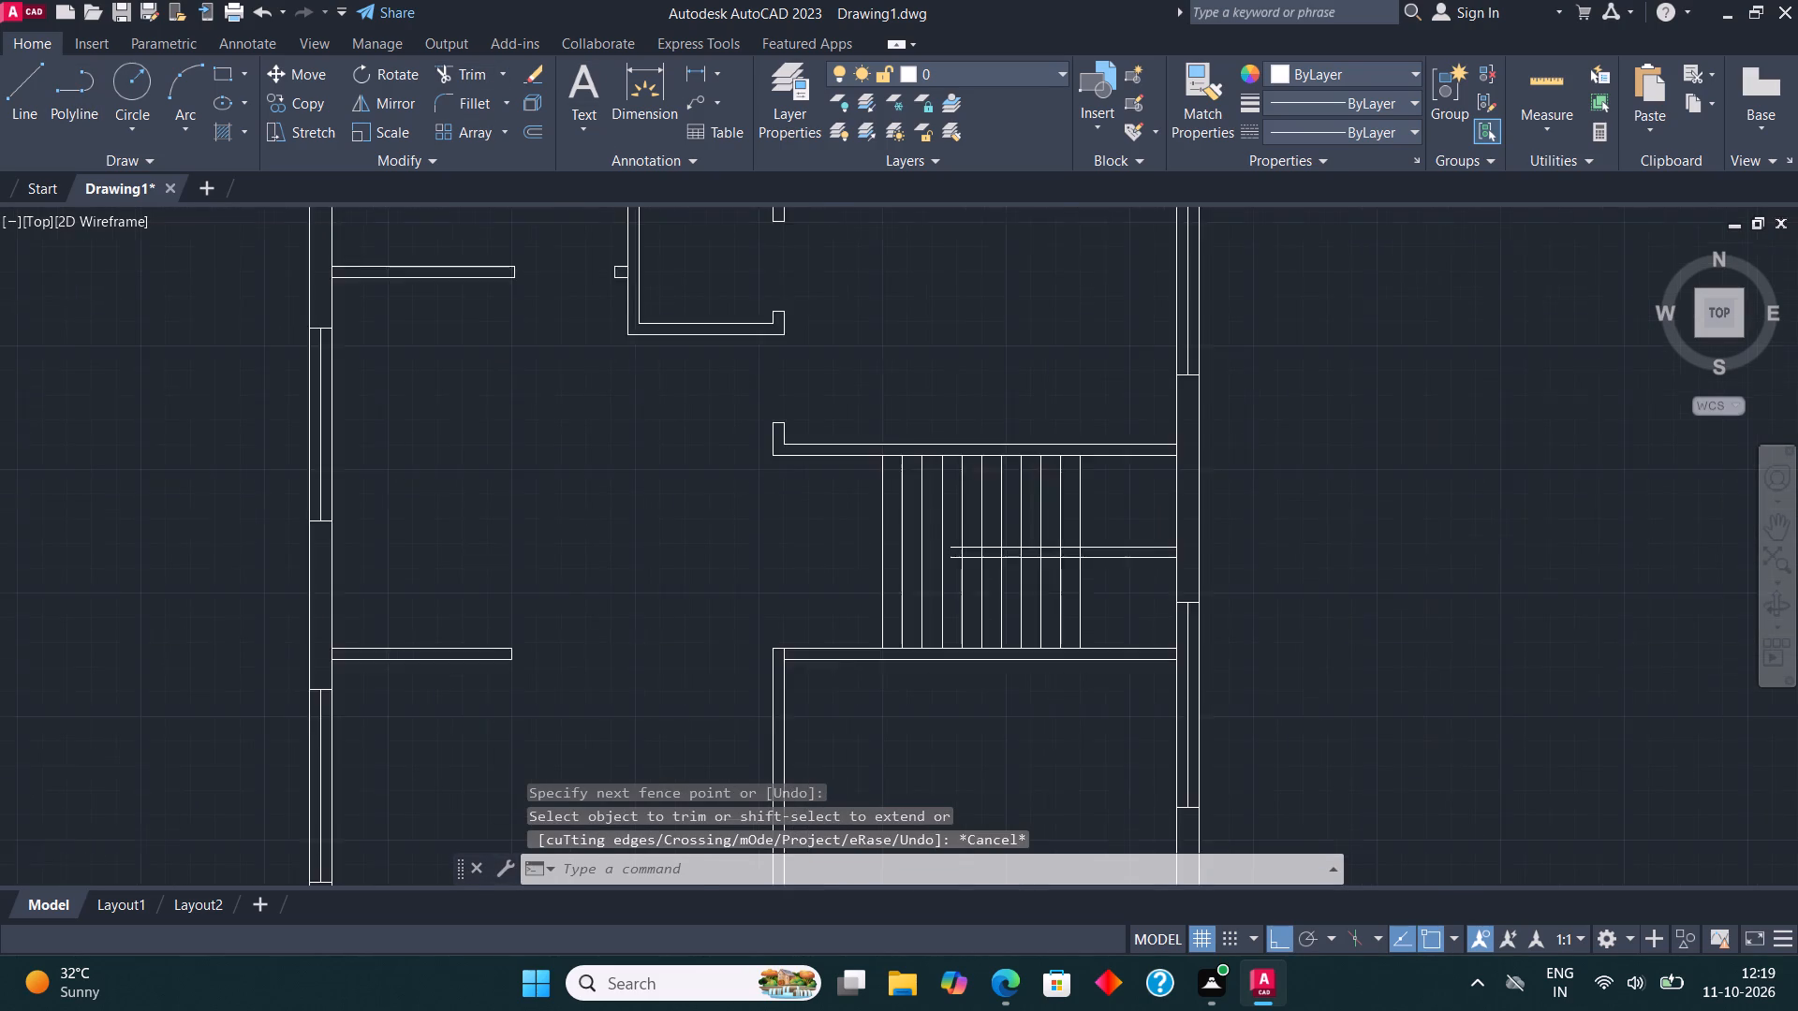
pyautogui.scroll(3, 782, 593)
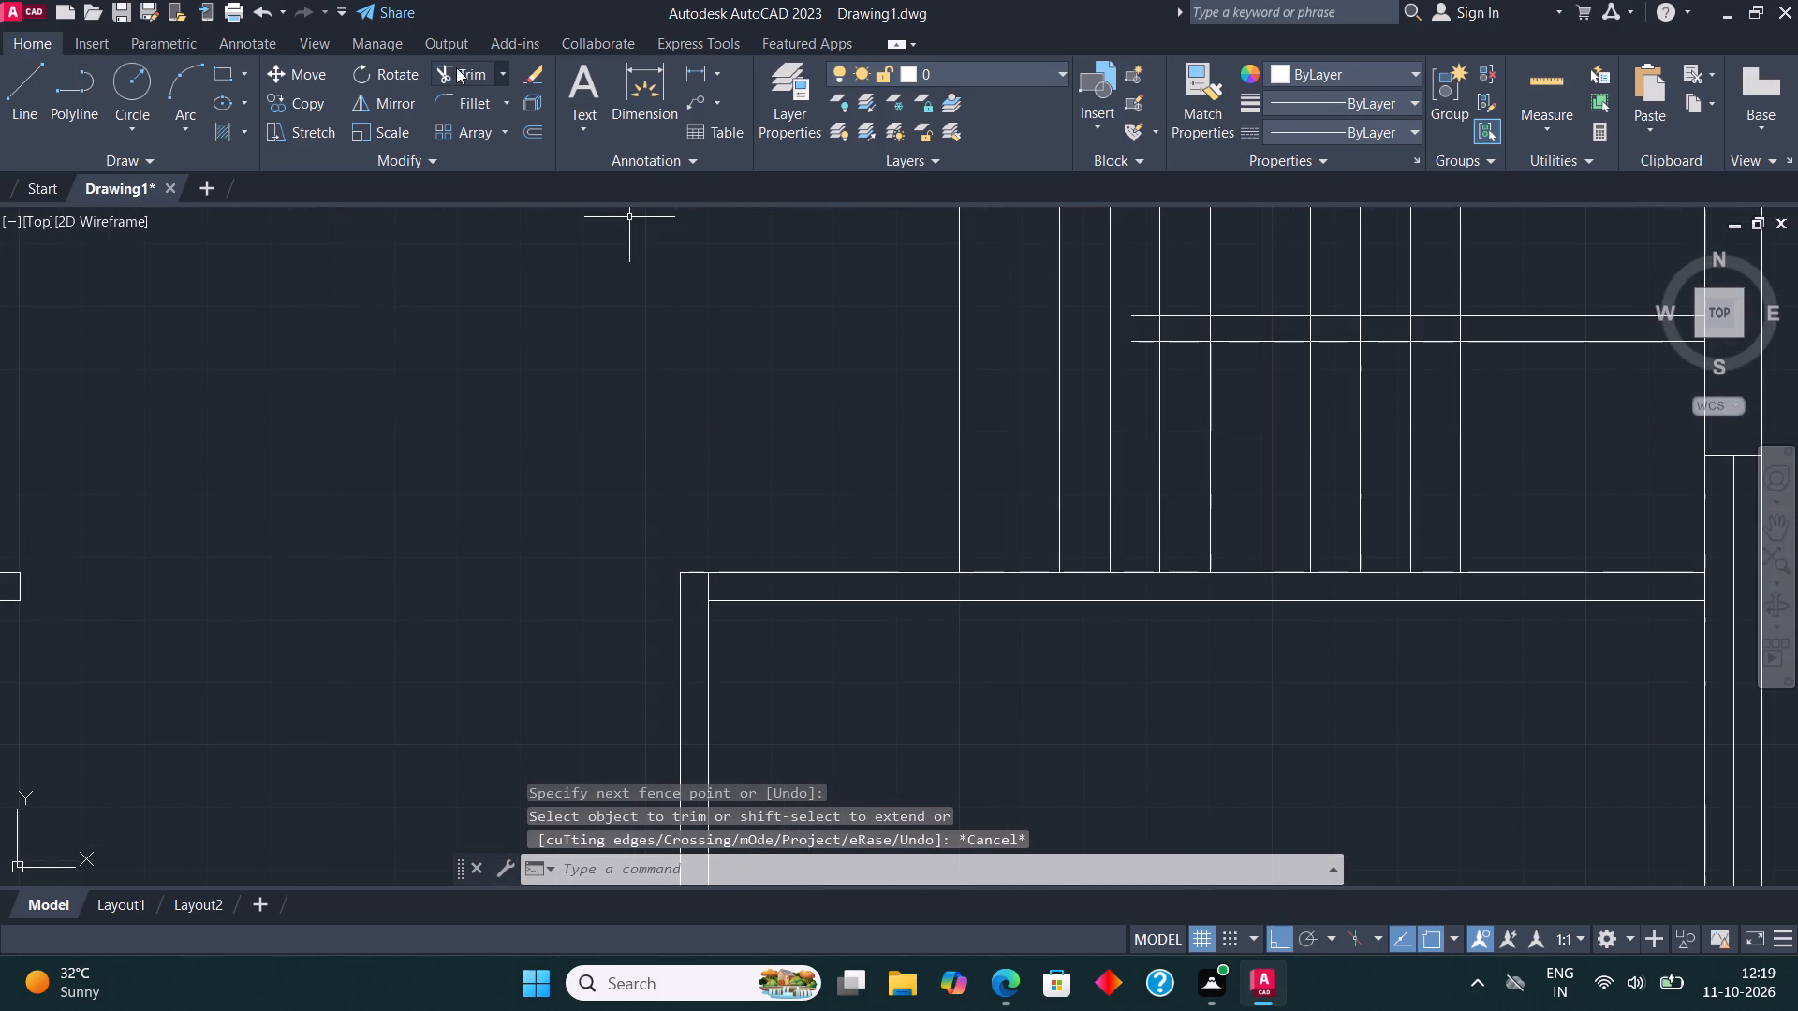
pyautogui.click(456, 67)
pyautogui.click(710, 589)
pyautogui.press('Escape')
pyautogui.scroll(-3, 721, 499)
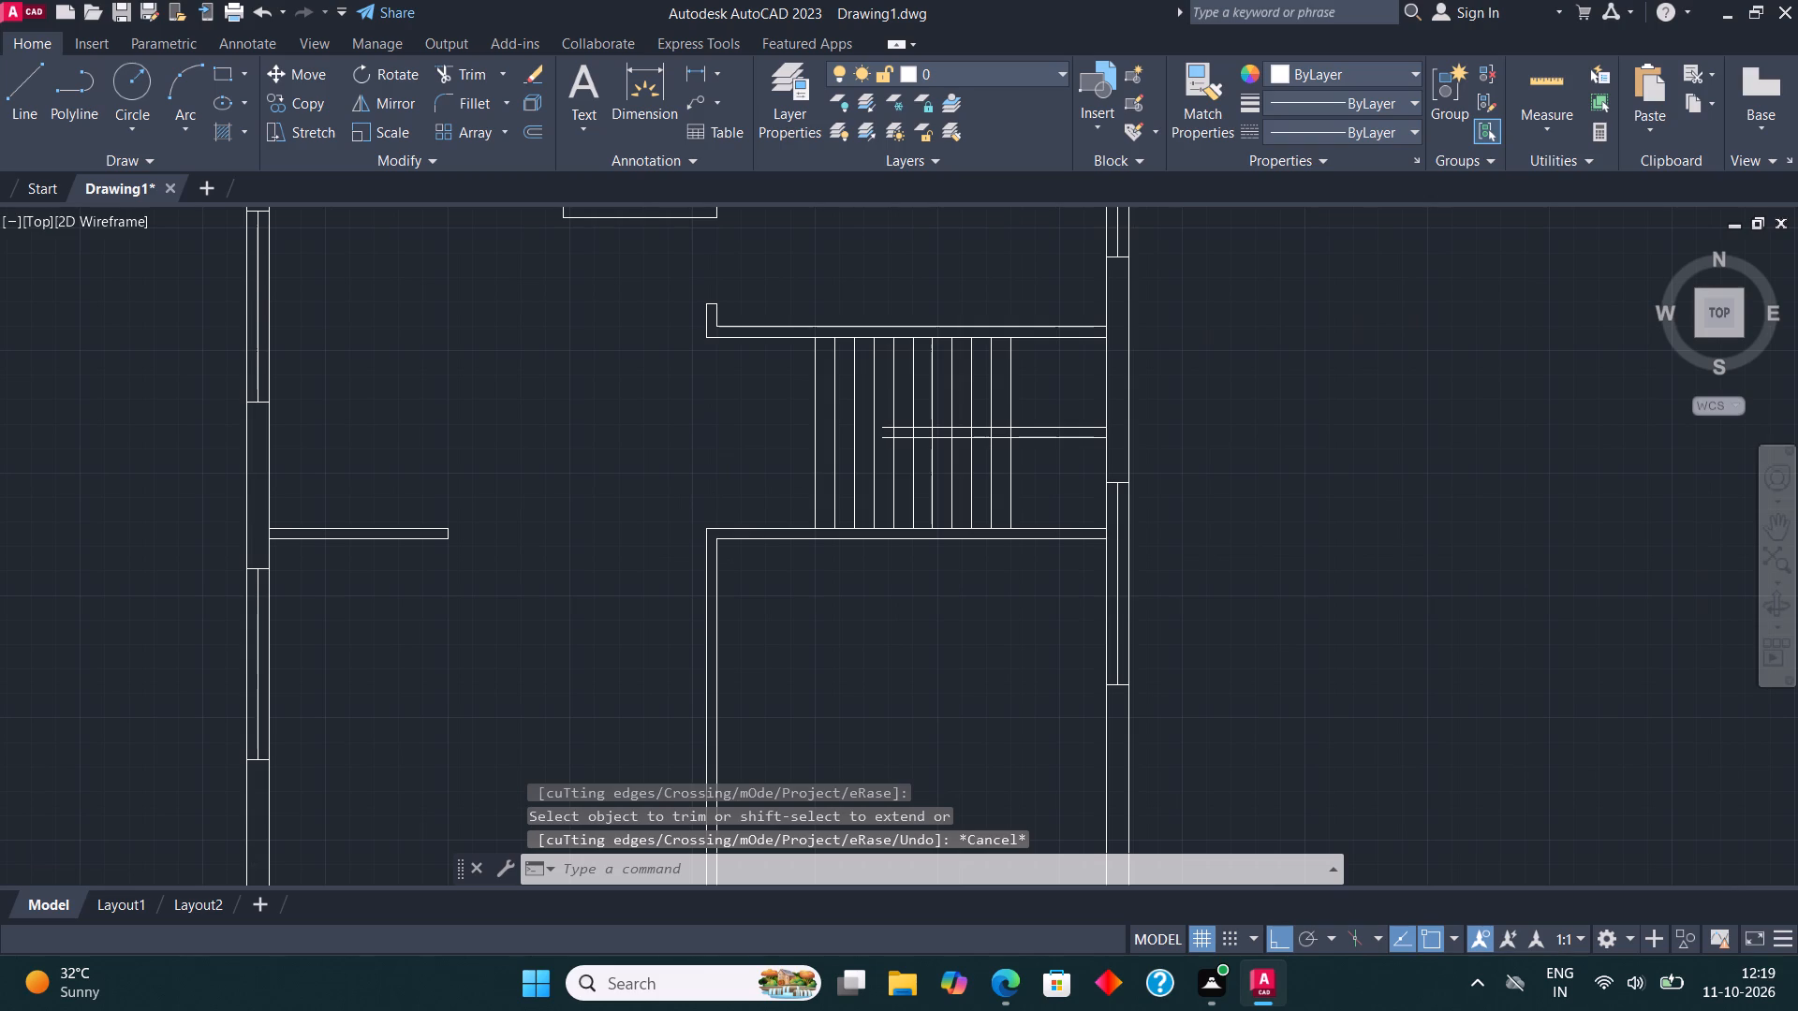
# Draw a 4" wide, about 10" deep U-shaped stub down from the upper face of the stair's middle wall, ending back on that face.
pyautogui.moveTo(642, 405); pyautogui.dragTo(730, 425, button='middle')
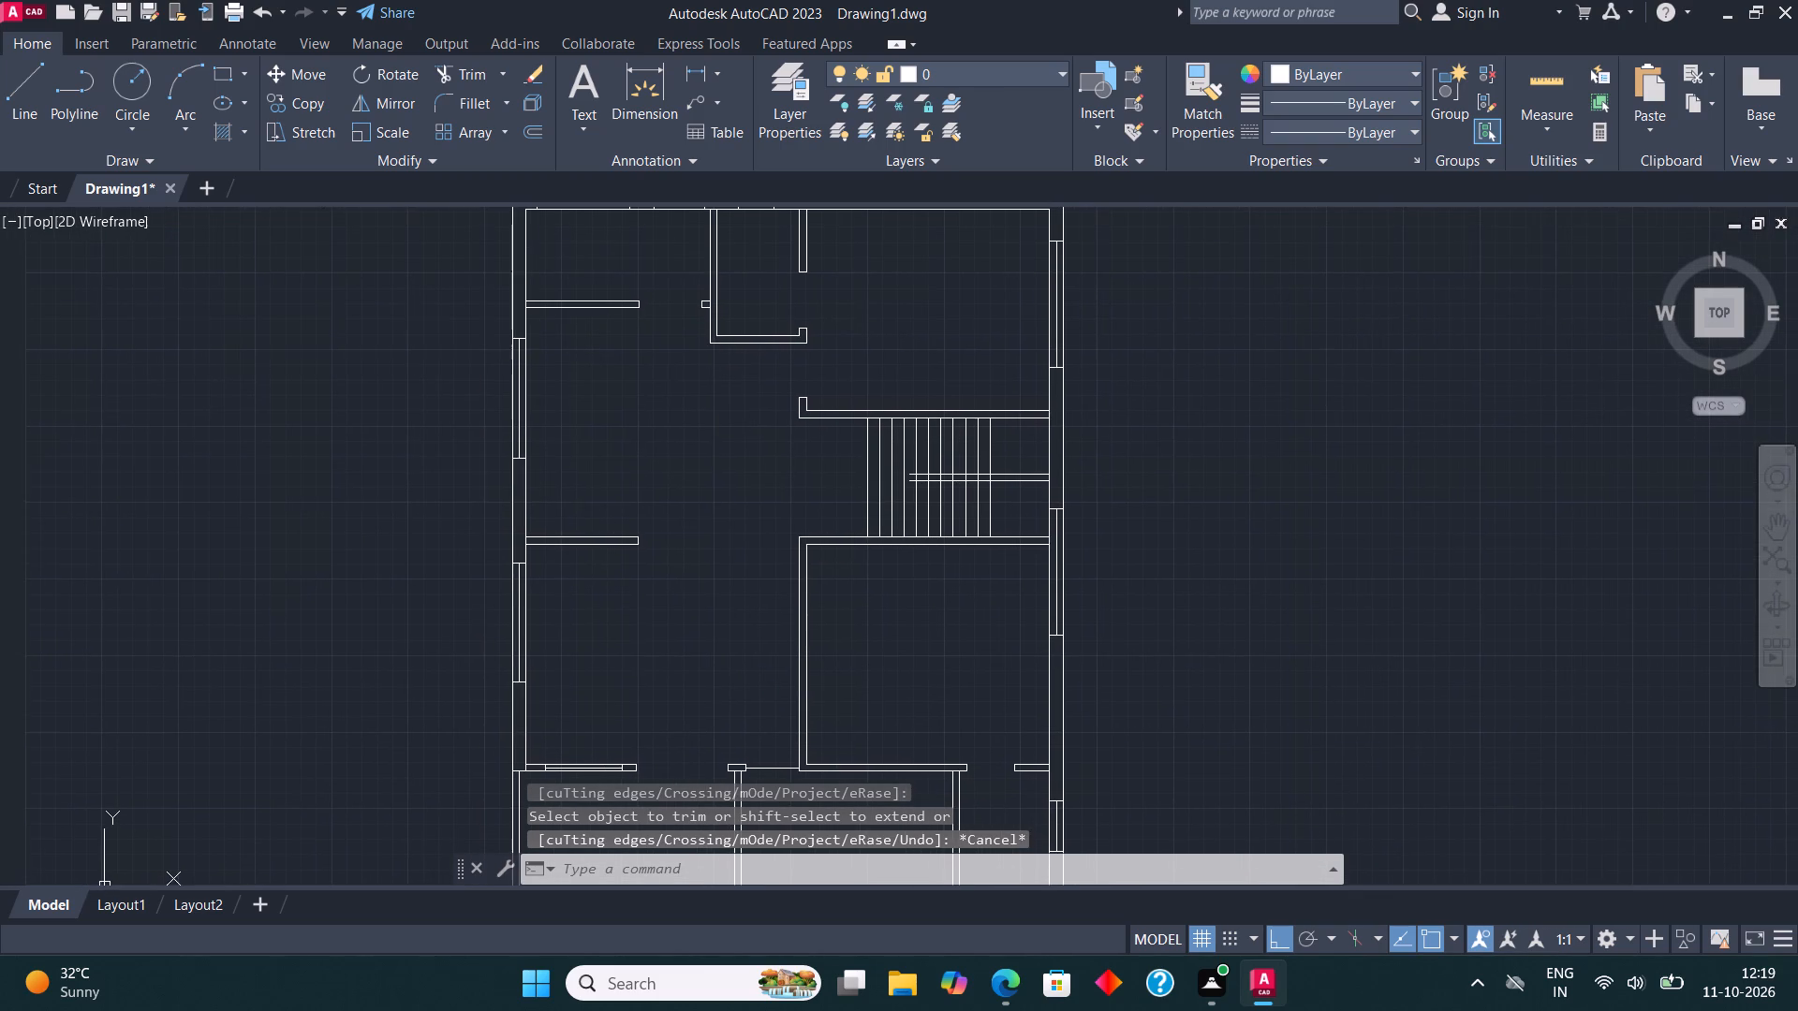
pyautogui.press('Escape')
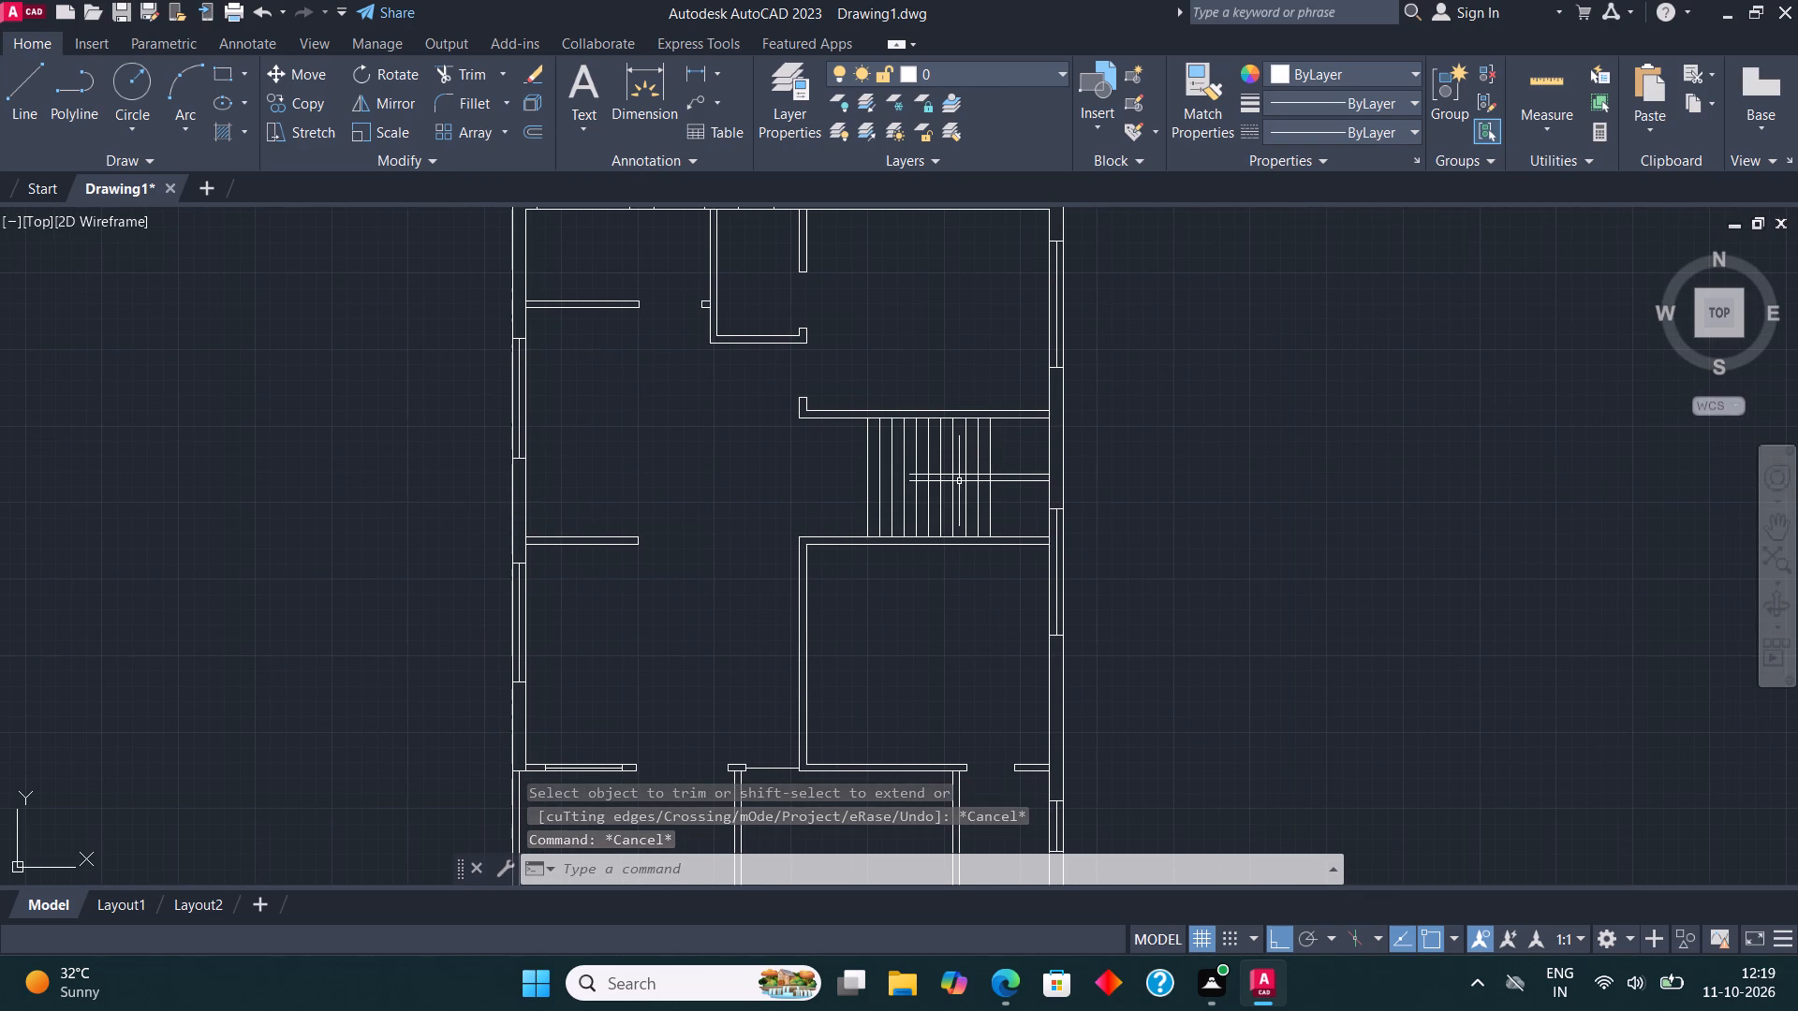
pyautogui.scroll(-1, 965, 507)
pyautogui.scroll(2, 1006, 469)
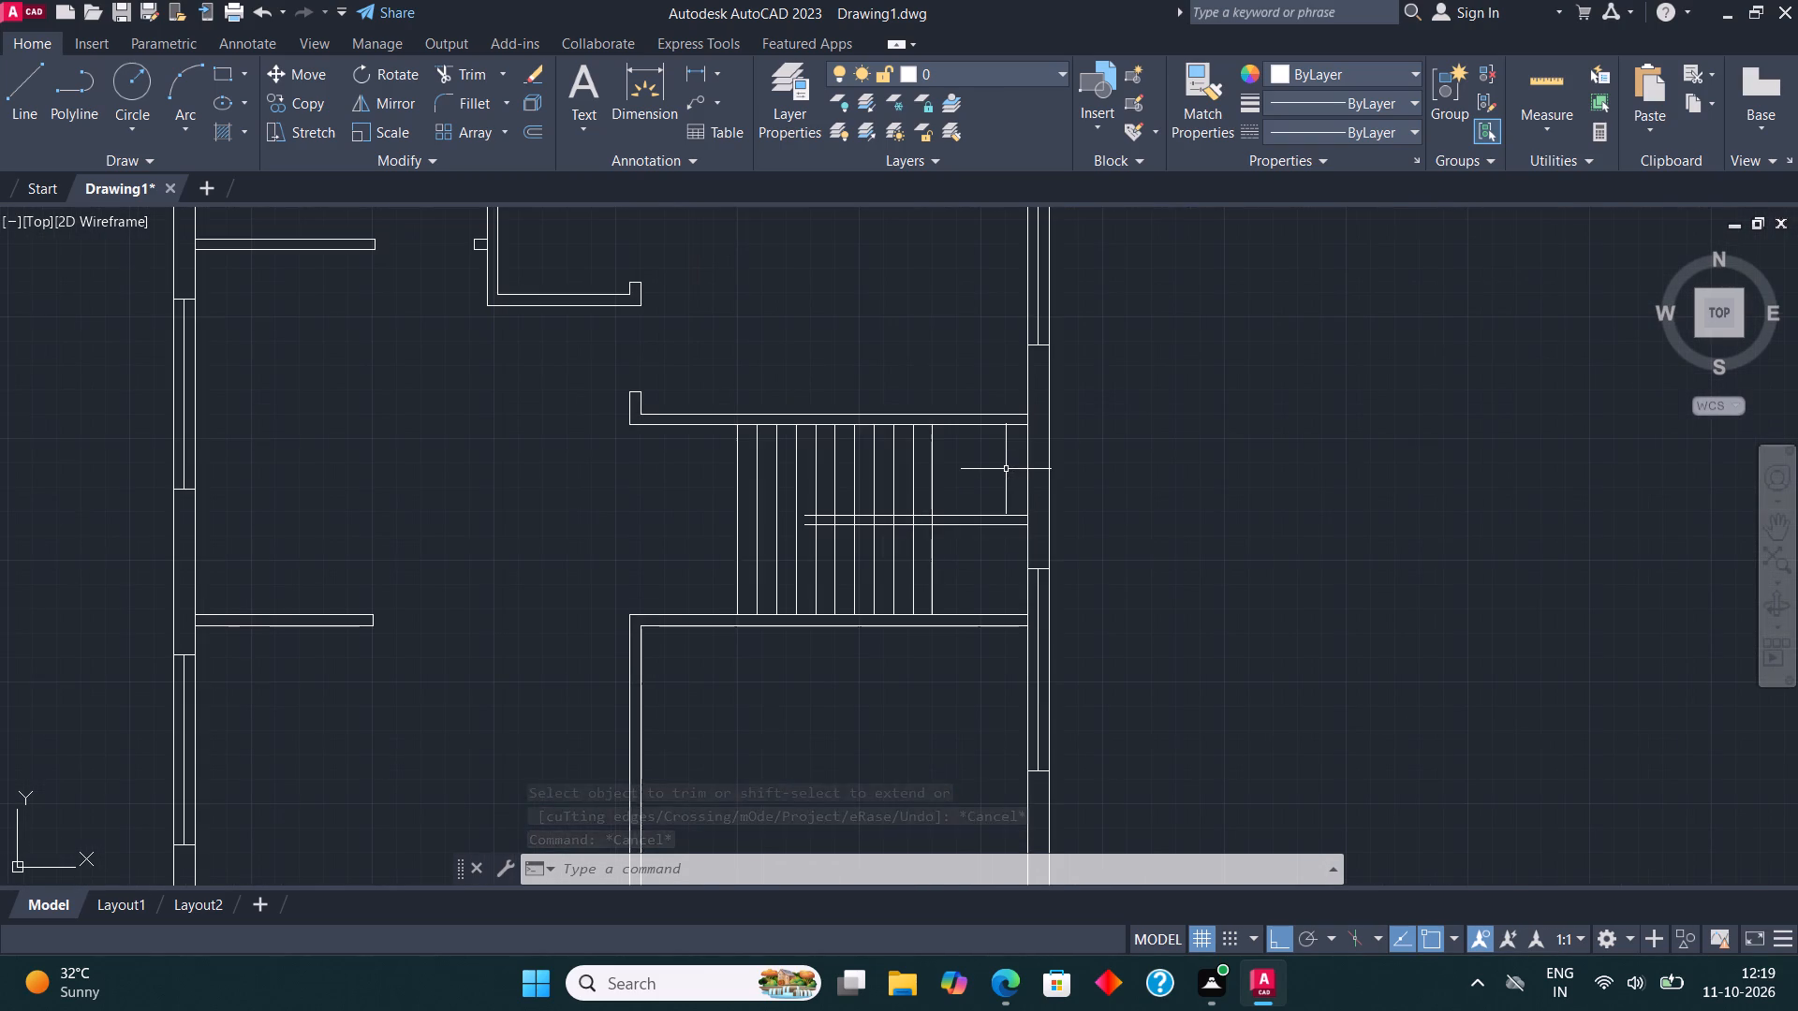
pyautogui.scroll(2, 852, 530)
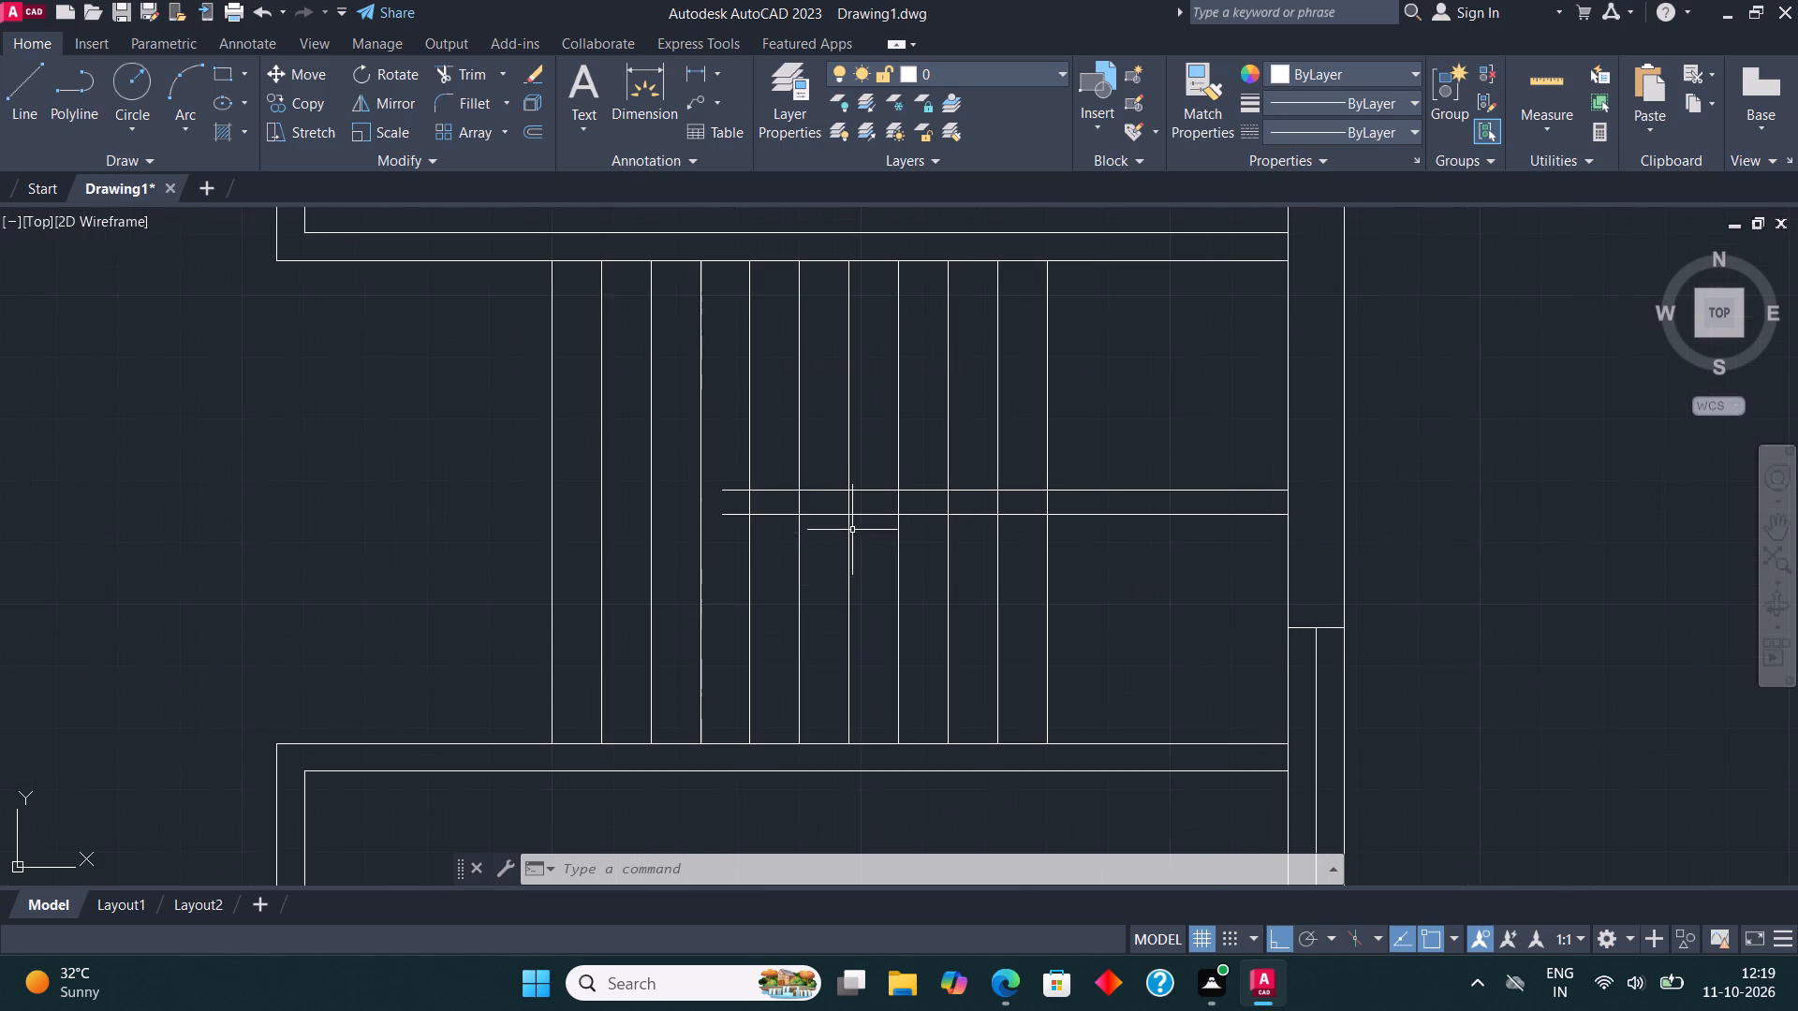
pyautogui.click(16, 95)
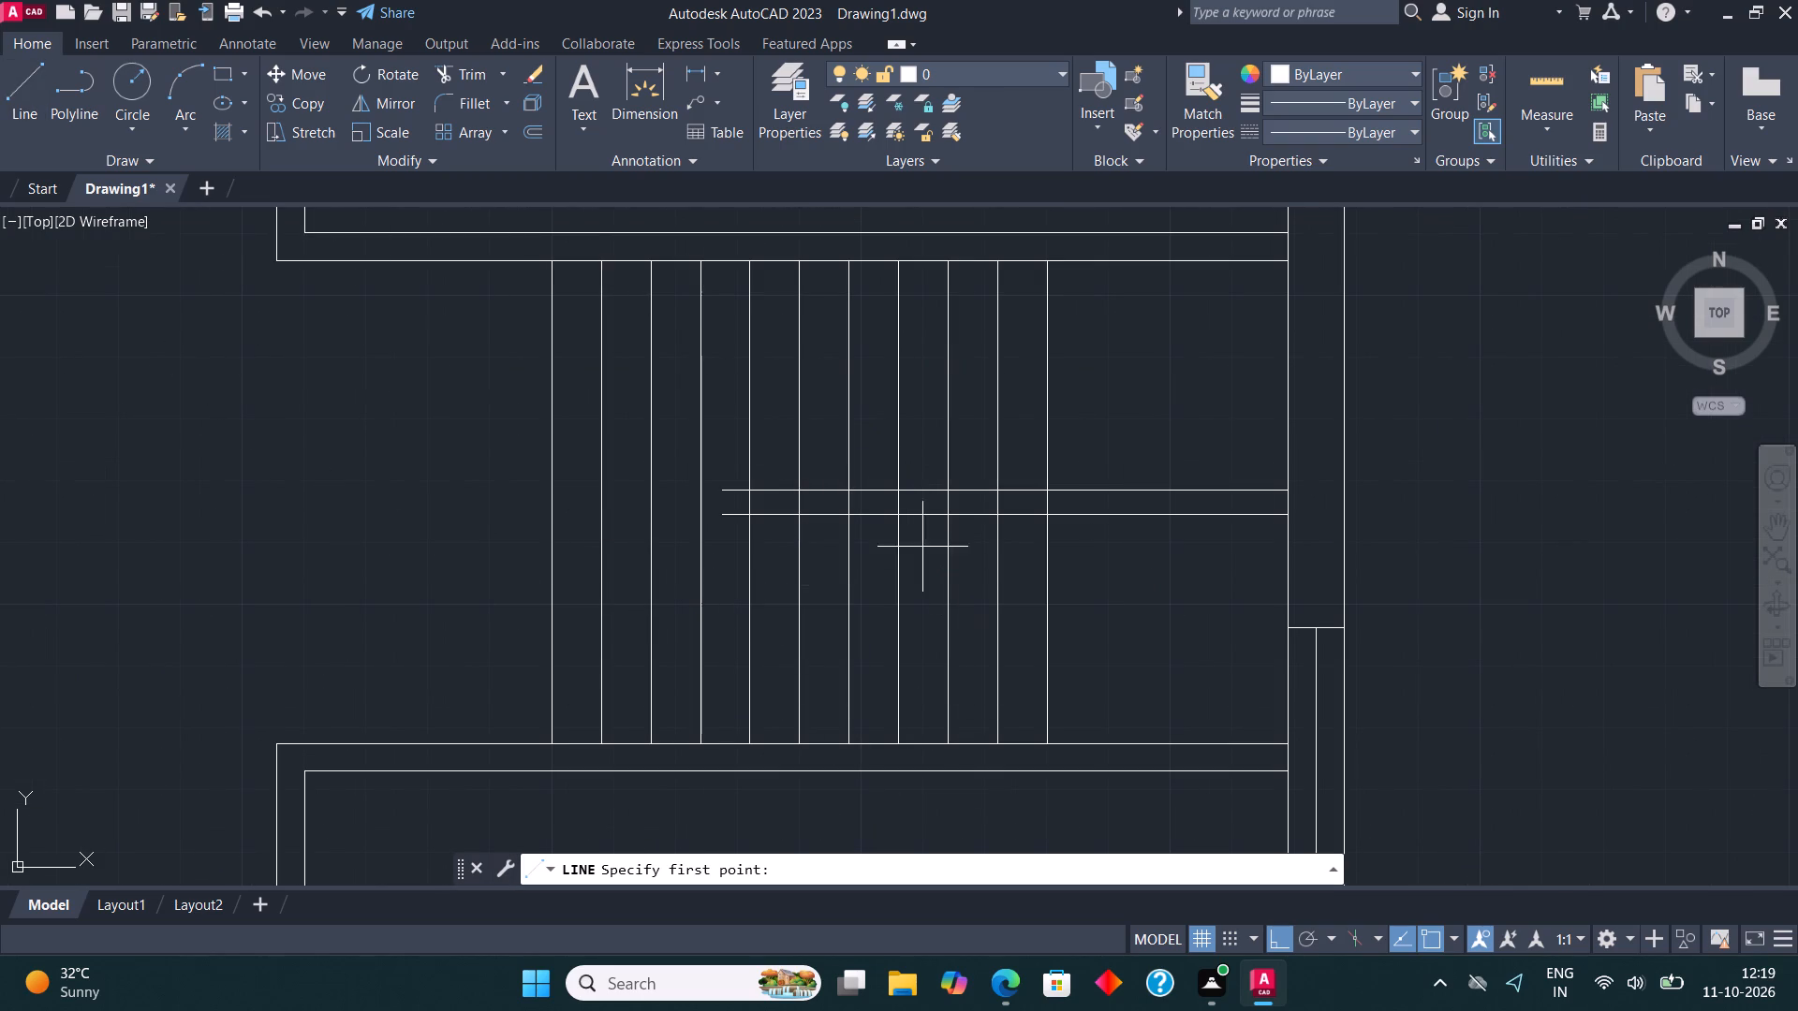
pyautogui.scroll(2, 922, 495)
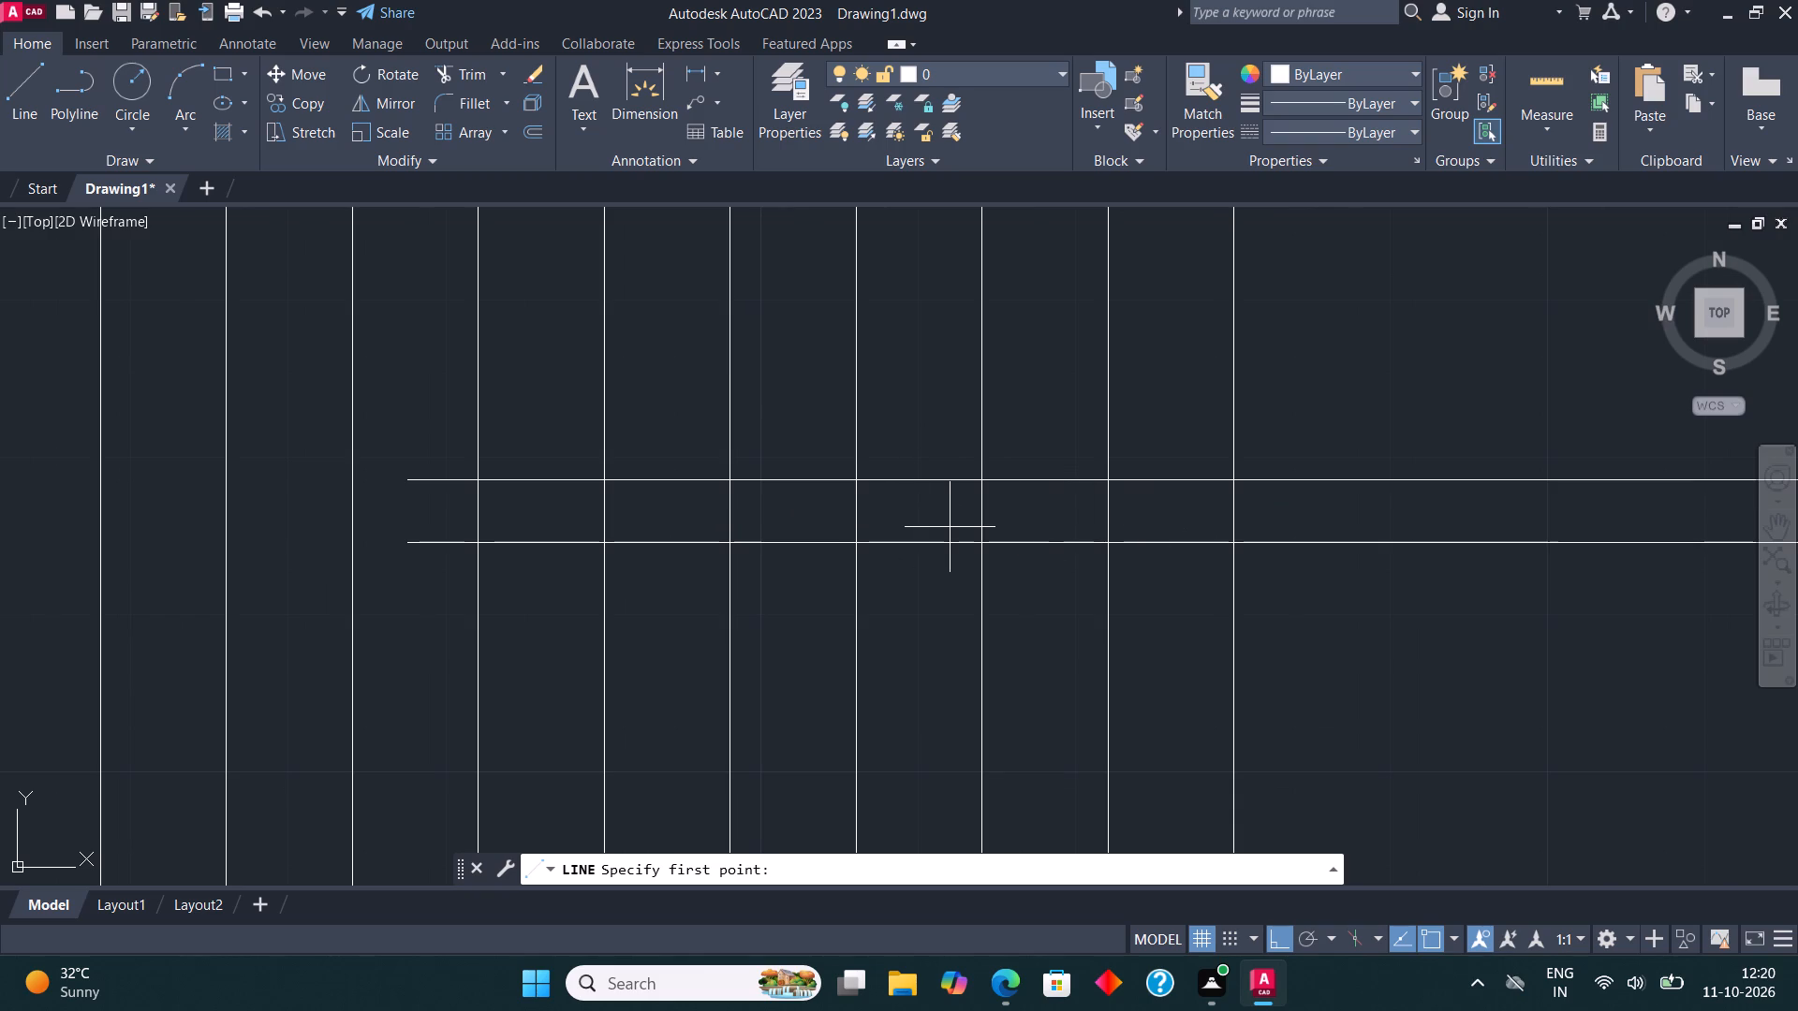
pyautogui.click(951, 482)
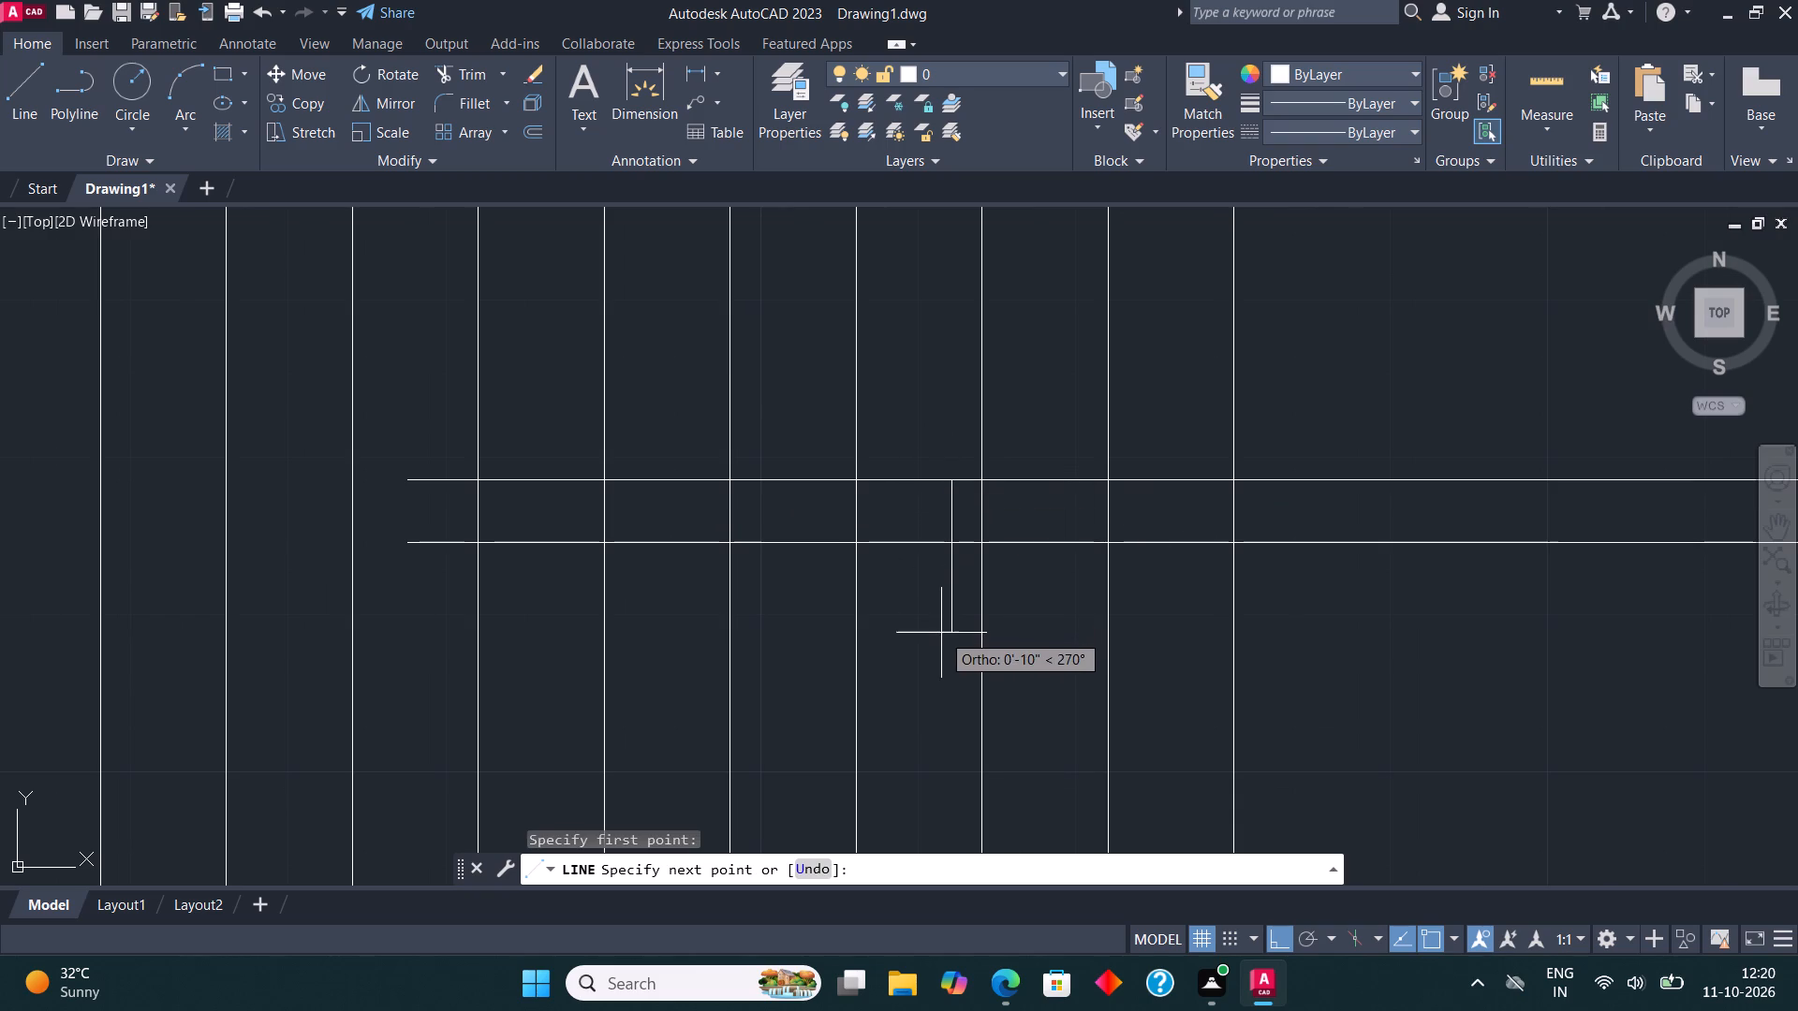
pyautogui.click(943, 636)
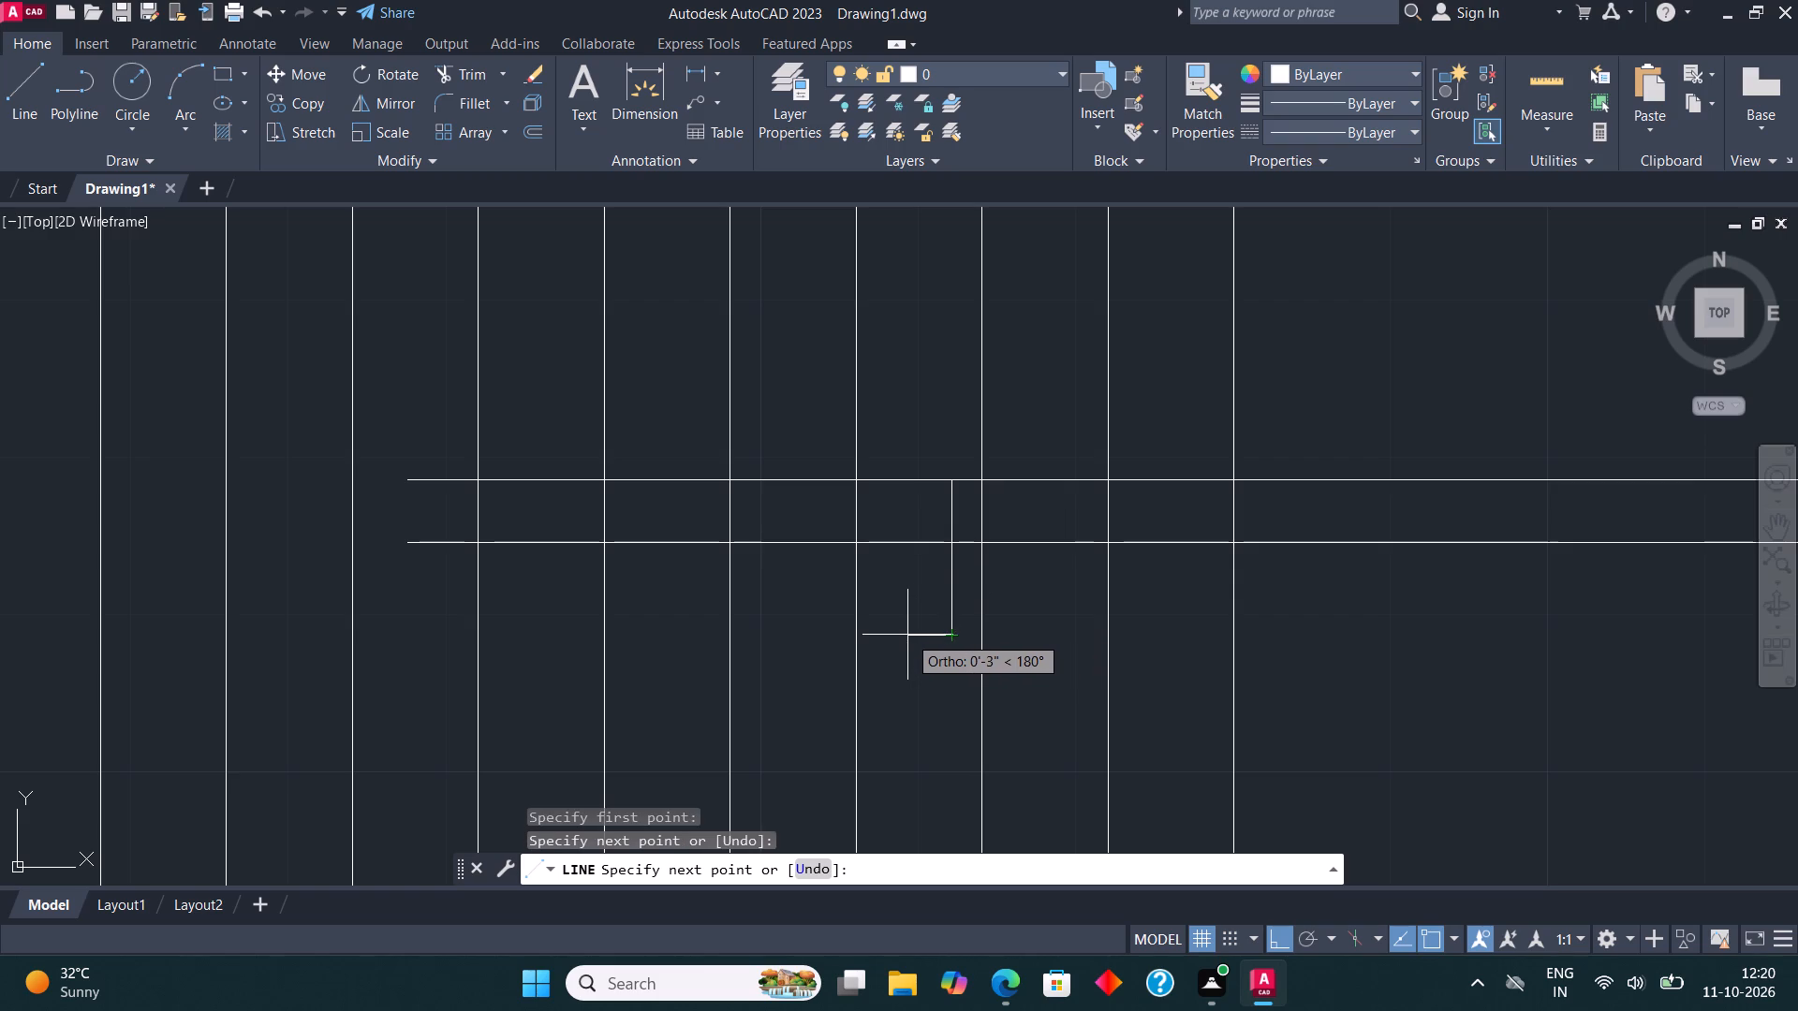
pyautogui.press('4')
pyautogui.hotkey('shift', '"')
pyautogui.press('Return')
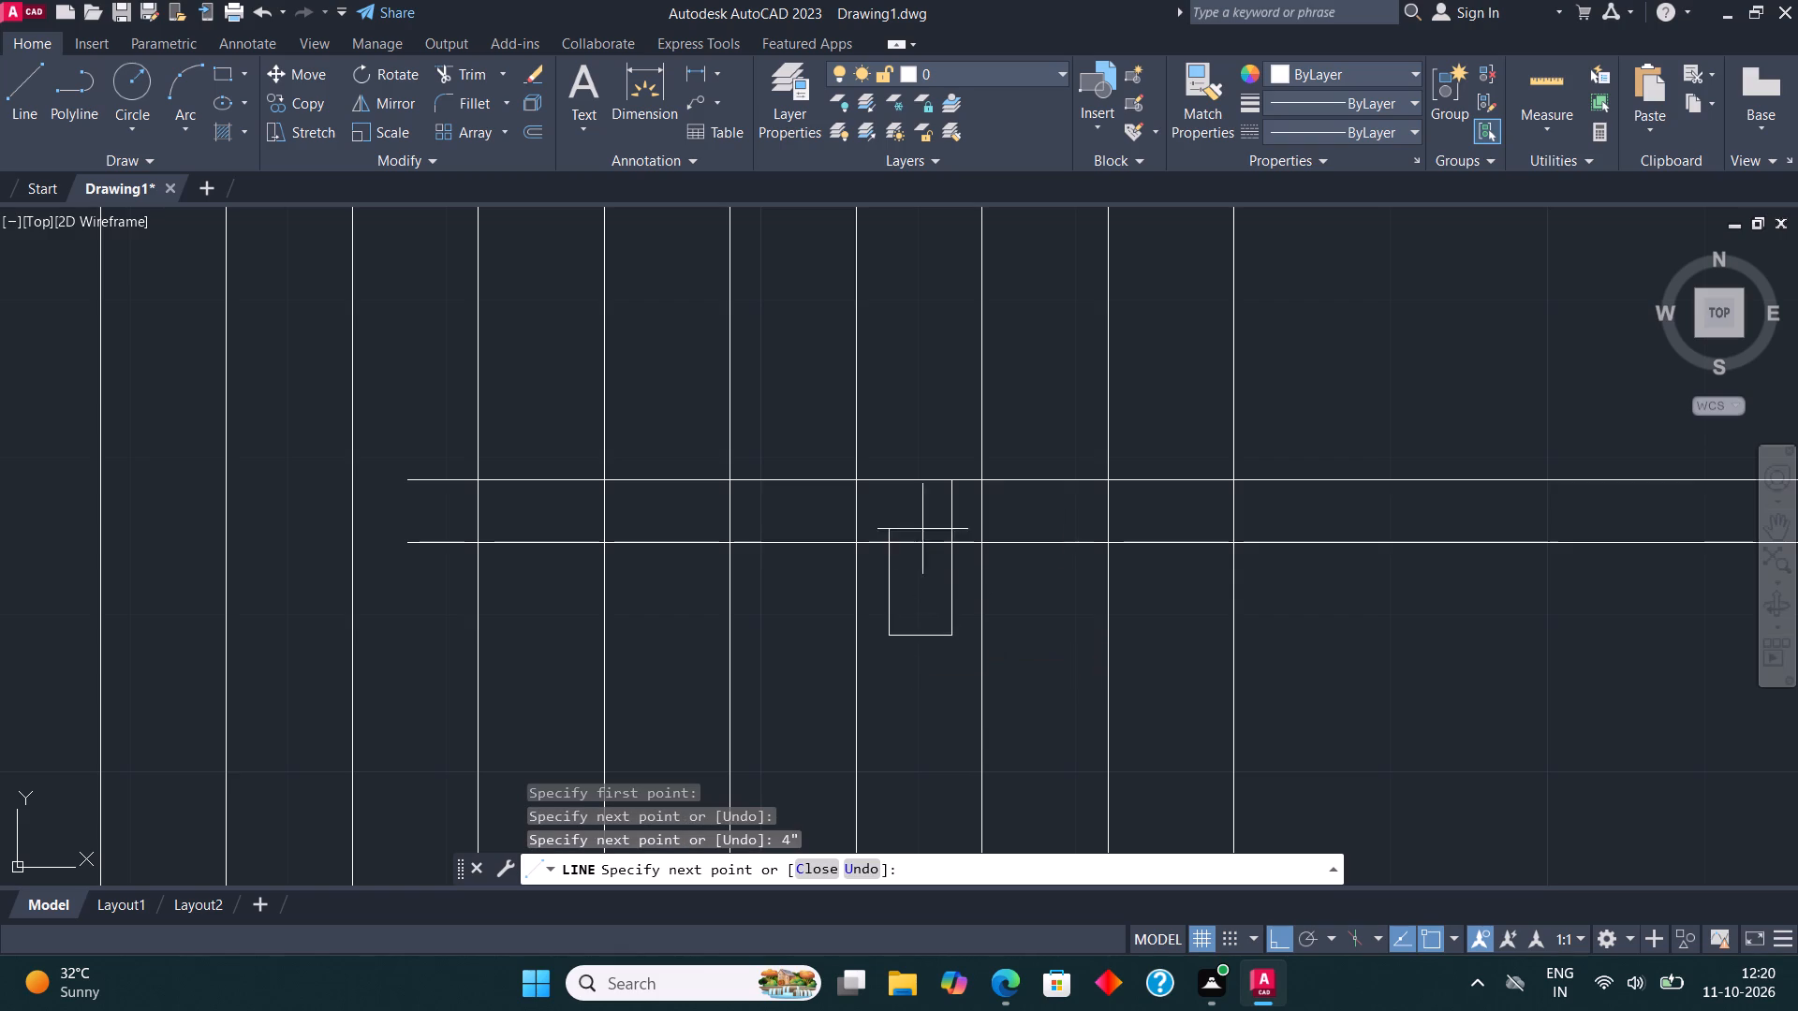
pyautogui.click(900, 471)
pyautogui.press('Escape')
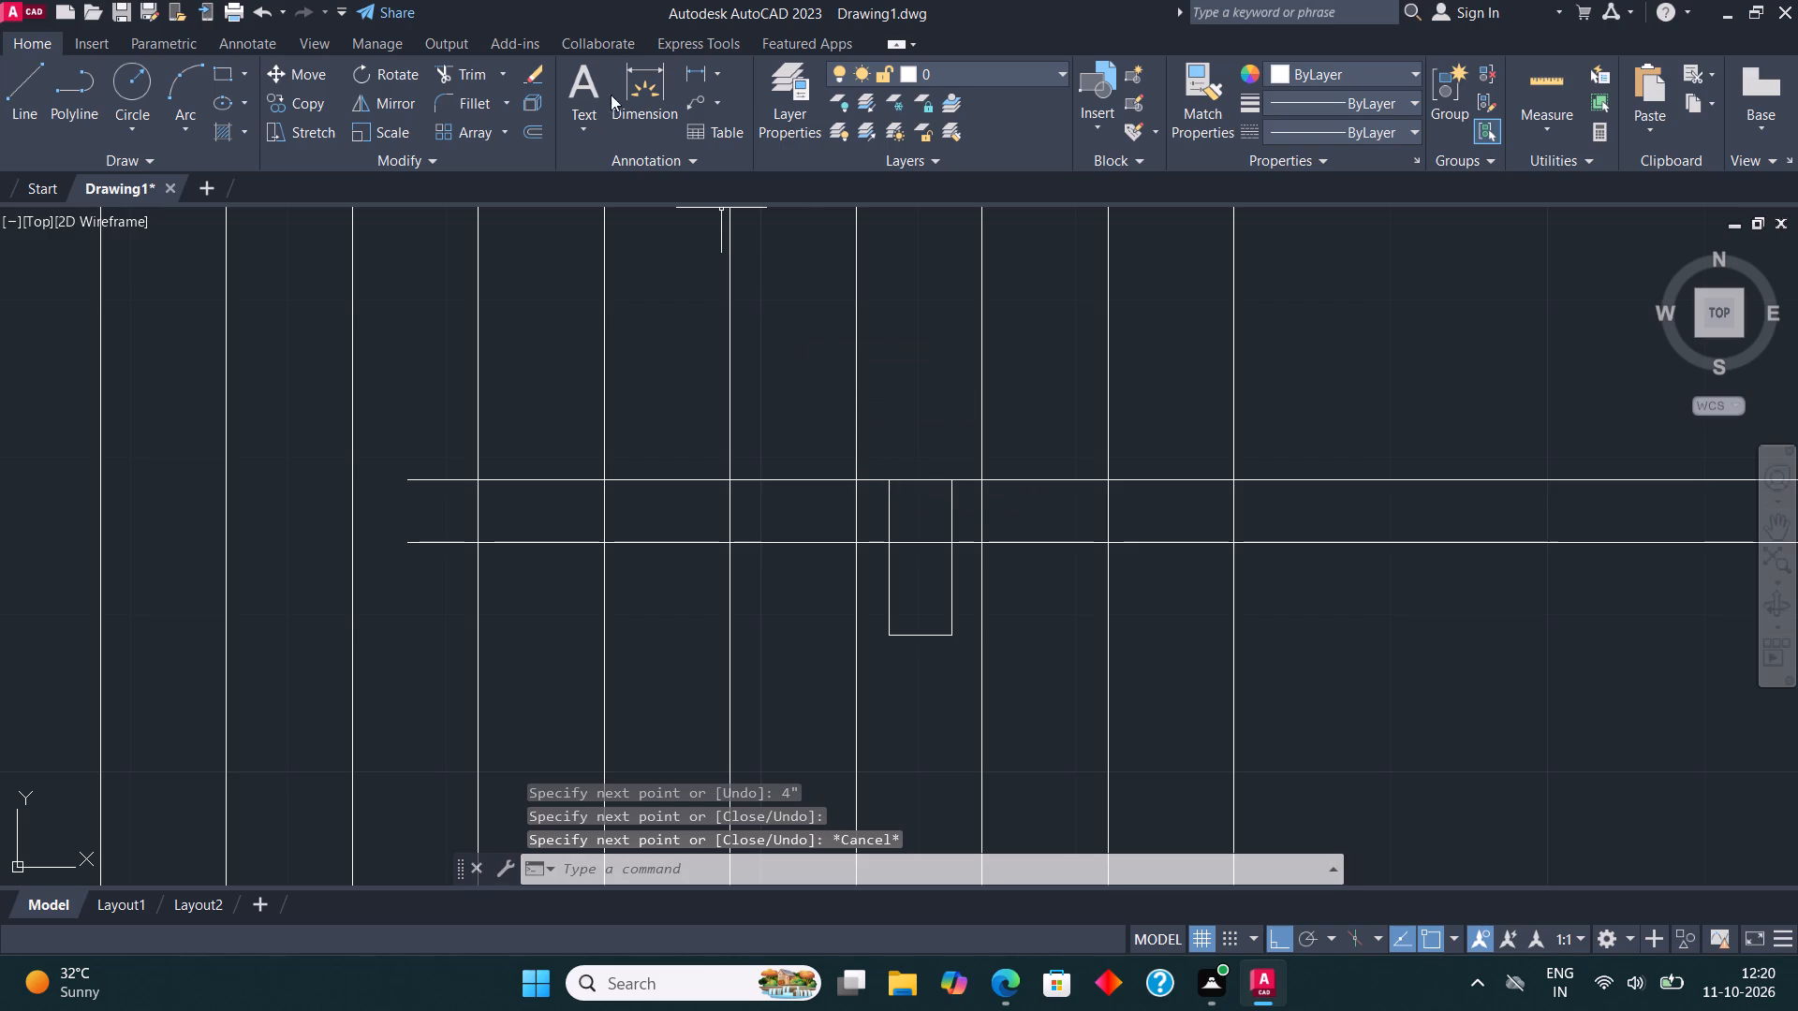
# Trim away both faces of the stair's middle wall to the left of the new 4" stub.
pyautogui.click(473, 70)
pyautogui.moveTo(507, 409); pyautogui.dragTo(508, 418)
pyautogui.click(513, 595)
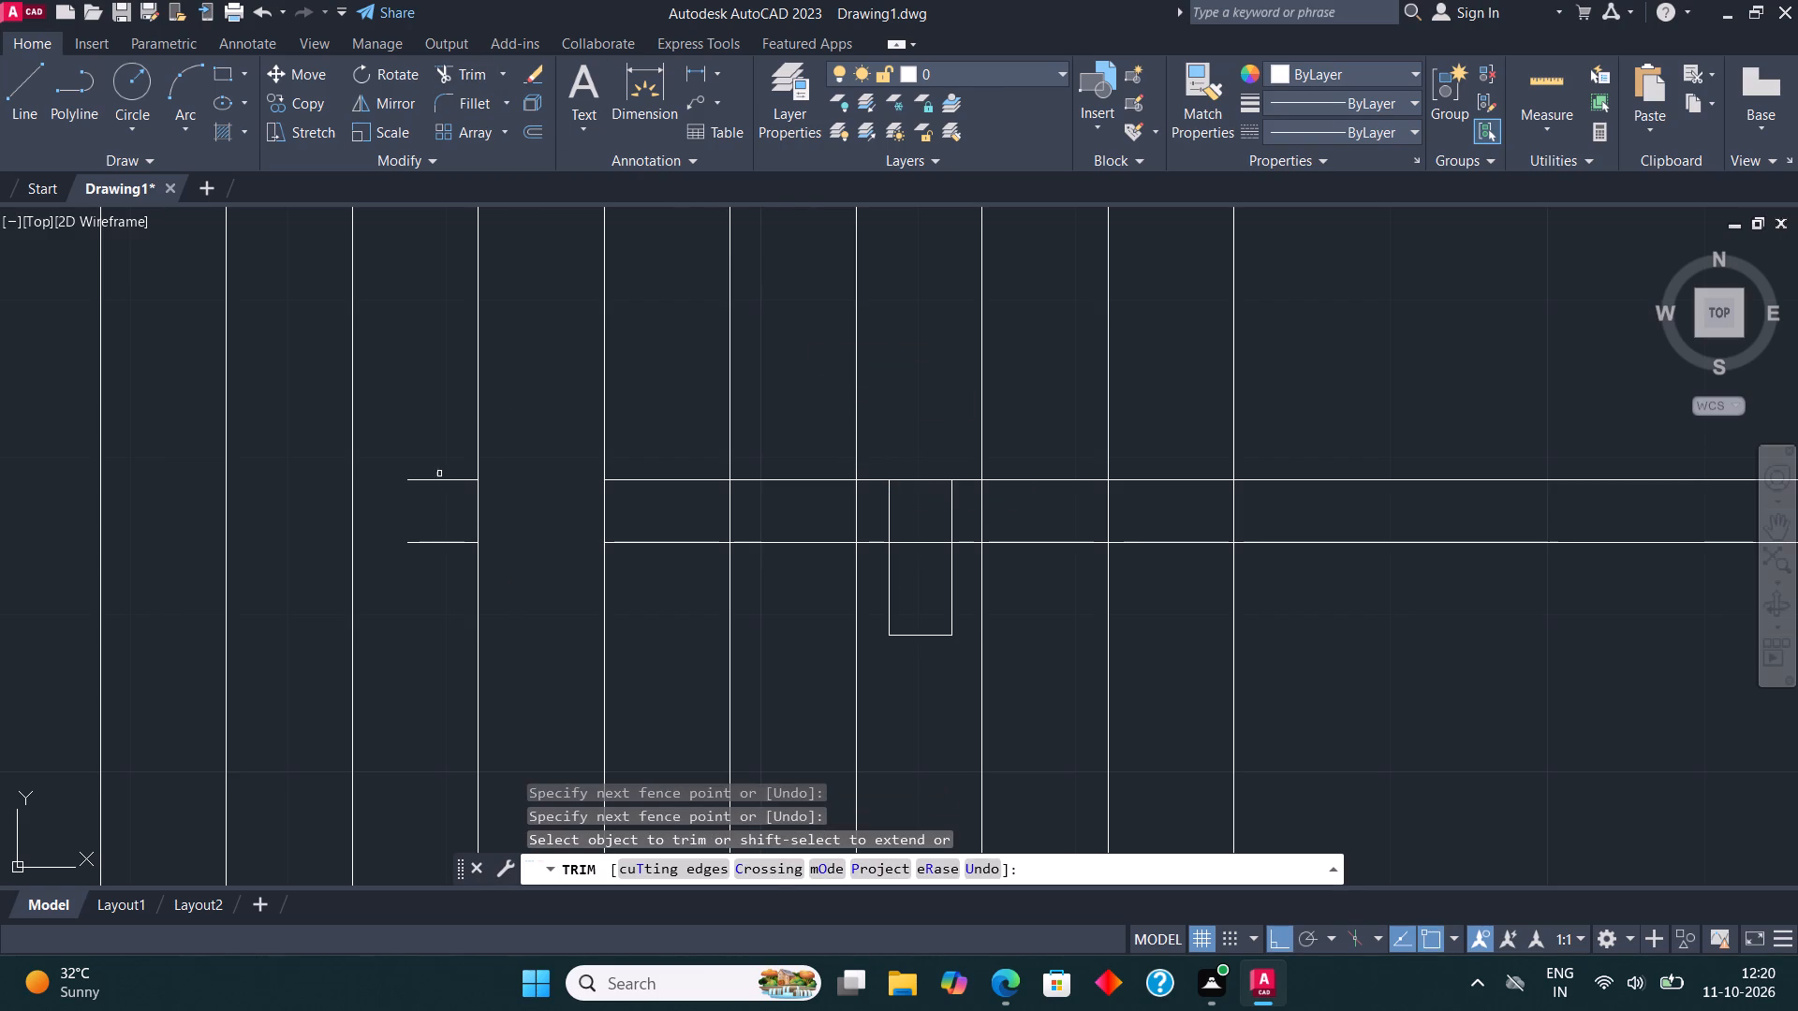
pyautogui.moveTo(453, 420); pyautogui.dragTo(453, 473)
pyautogui.click(449, 620)
pyautogui.click(455, 465)
pyautogui.click(658, 474)
pyautogui.click(664, 602)
pyautogui.click(781, 454)
pyautogui.click(783, 561)
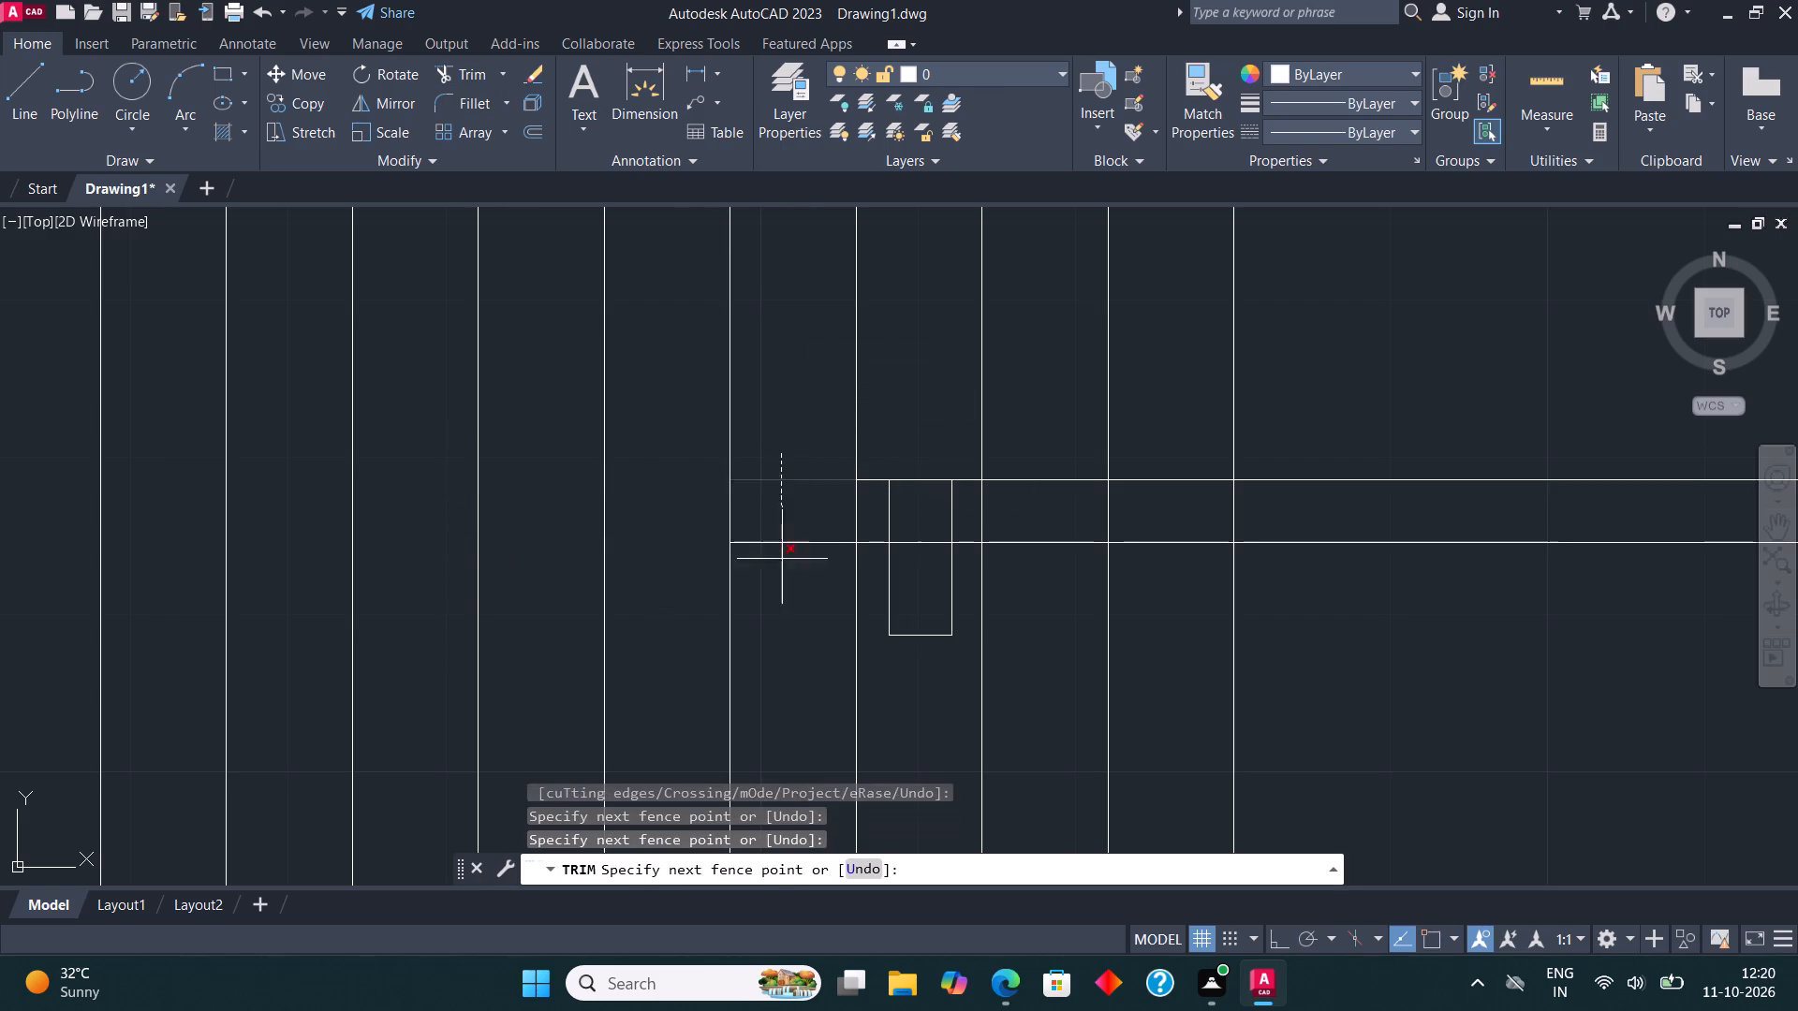
pyautogui.click(869, 475)
pyautogui.click(863, 558)
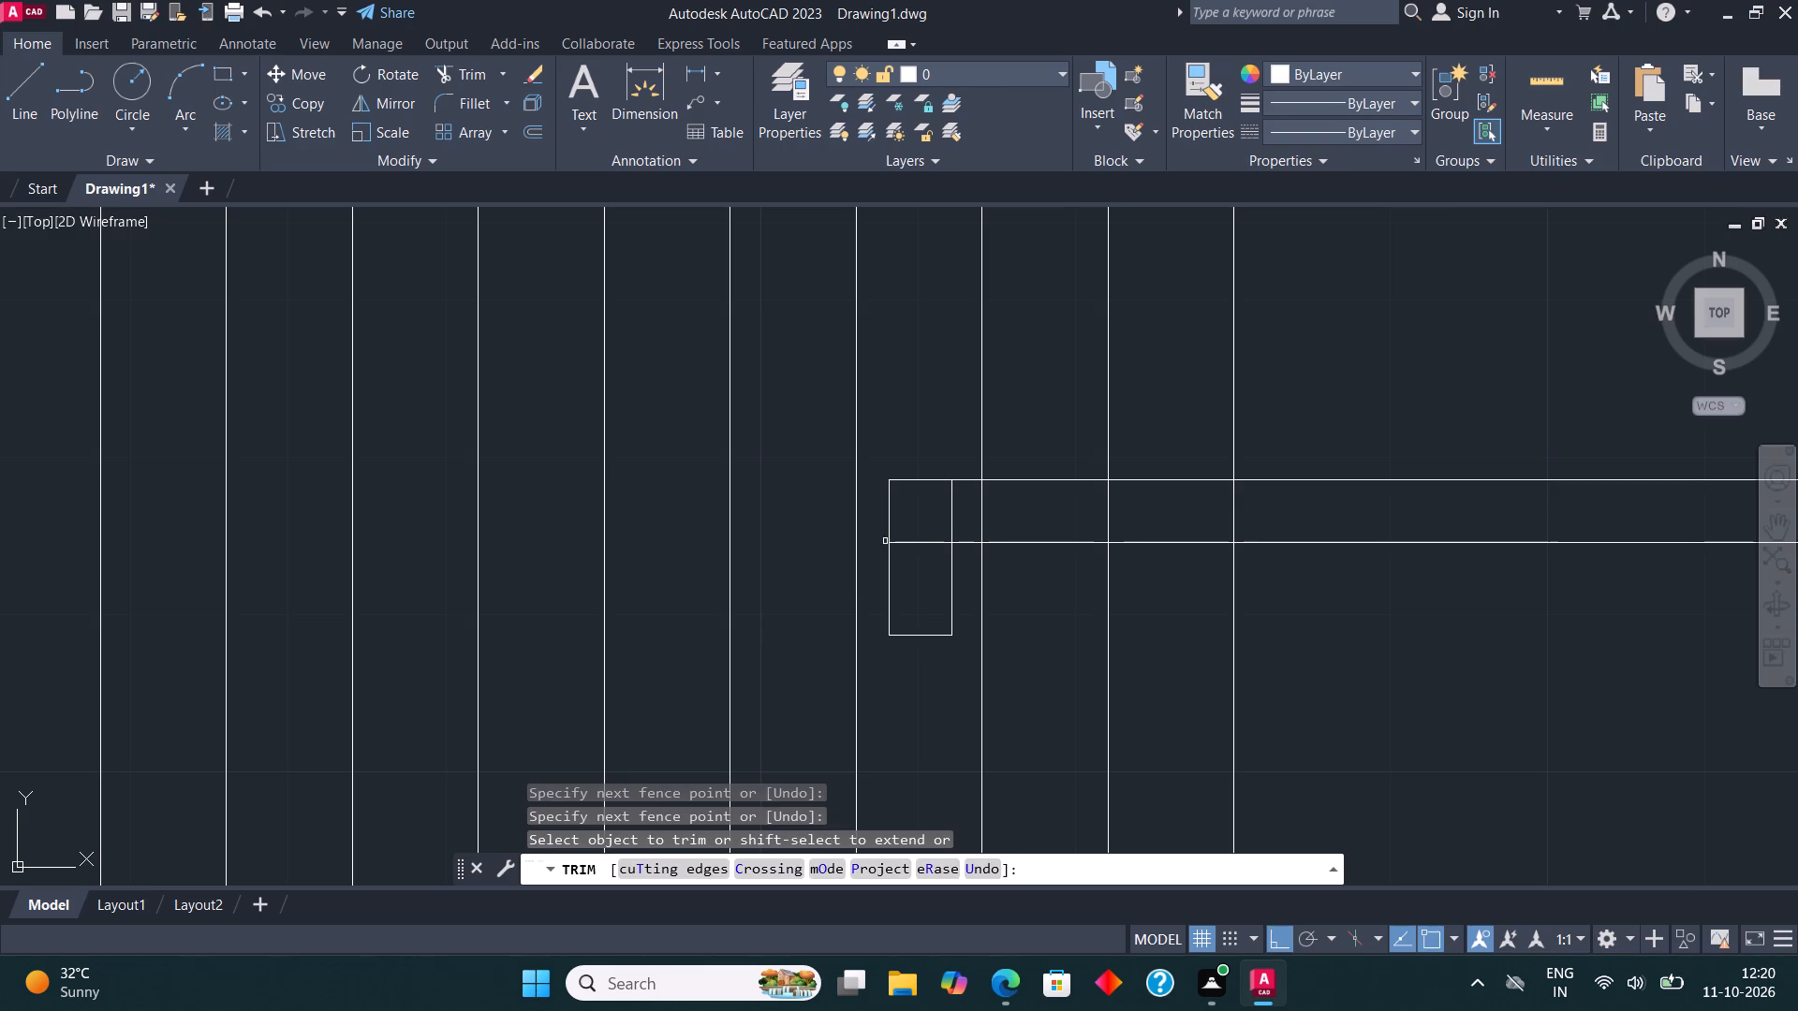
# Trim the two overlapping segments inside the corner where the 4" stub meets the stair's middle wall.
pyautogui.click(906, 536)
pyautogui.click(909, 556)
pyautogui.click(951, 526)
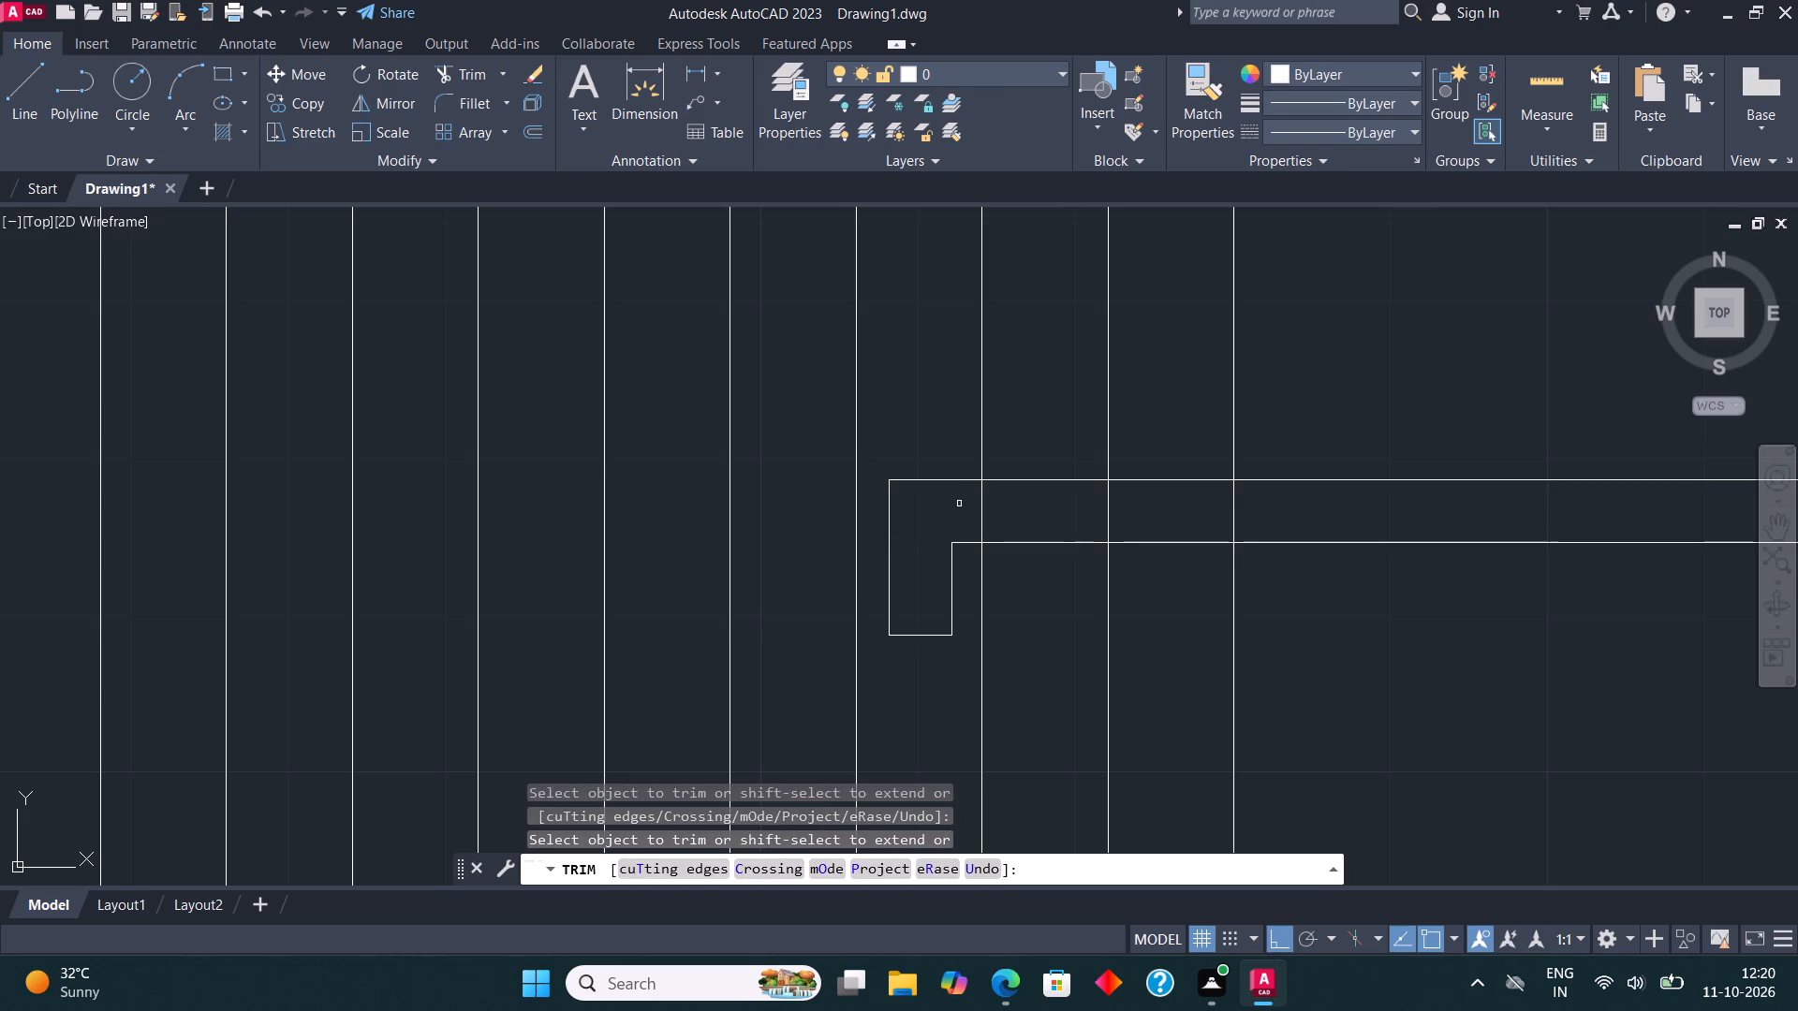
# Trim the tread line segments lying between the two faces of the stair's middle wall.
pyautogui.click(972, 502)
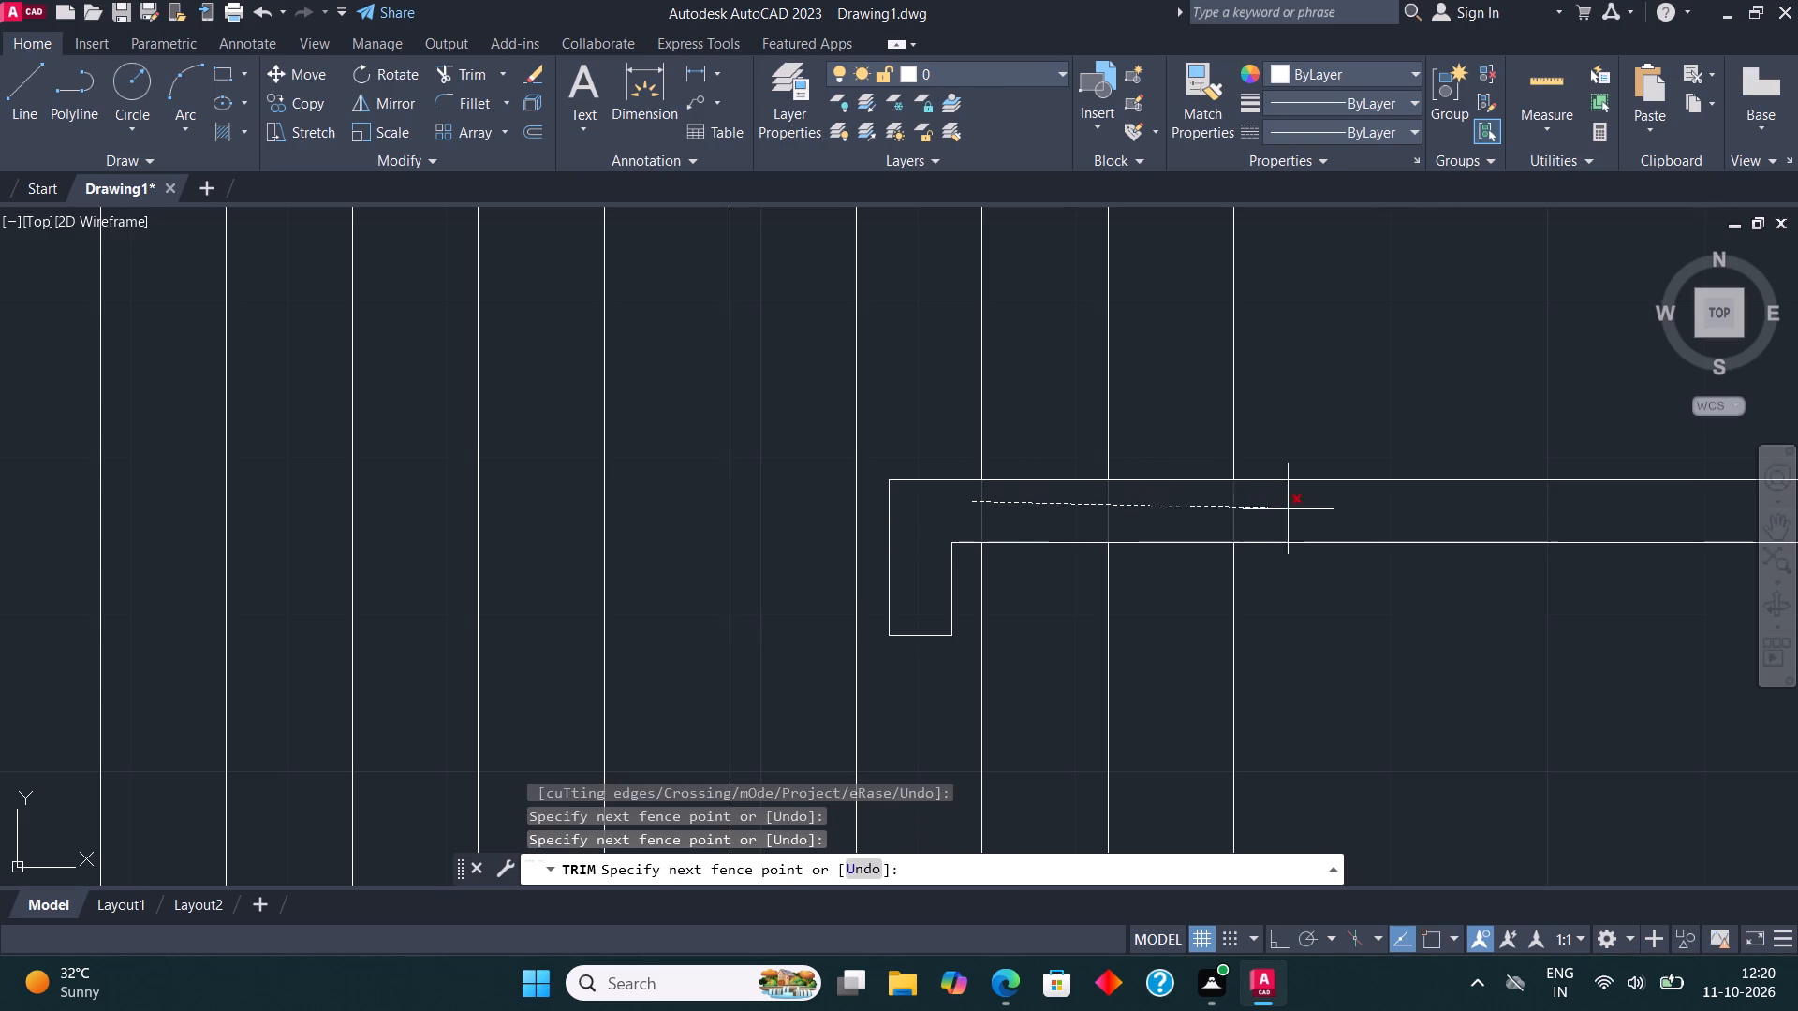
pyautogui.click(1290, 511)
pyautogui.scroll(-3, 869, 460)
pyautogui.press('Escape')
# Draw a horizontal line from the middle wall stub's upper-left corner across the treads to the leftmost tread line.
pyautogui.moveTo(1067, 545); pyautogui.dragTo(1106, 539, button='middle')
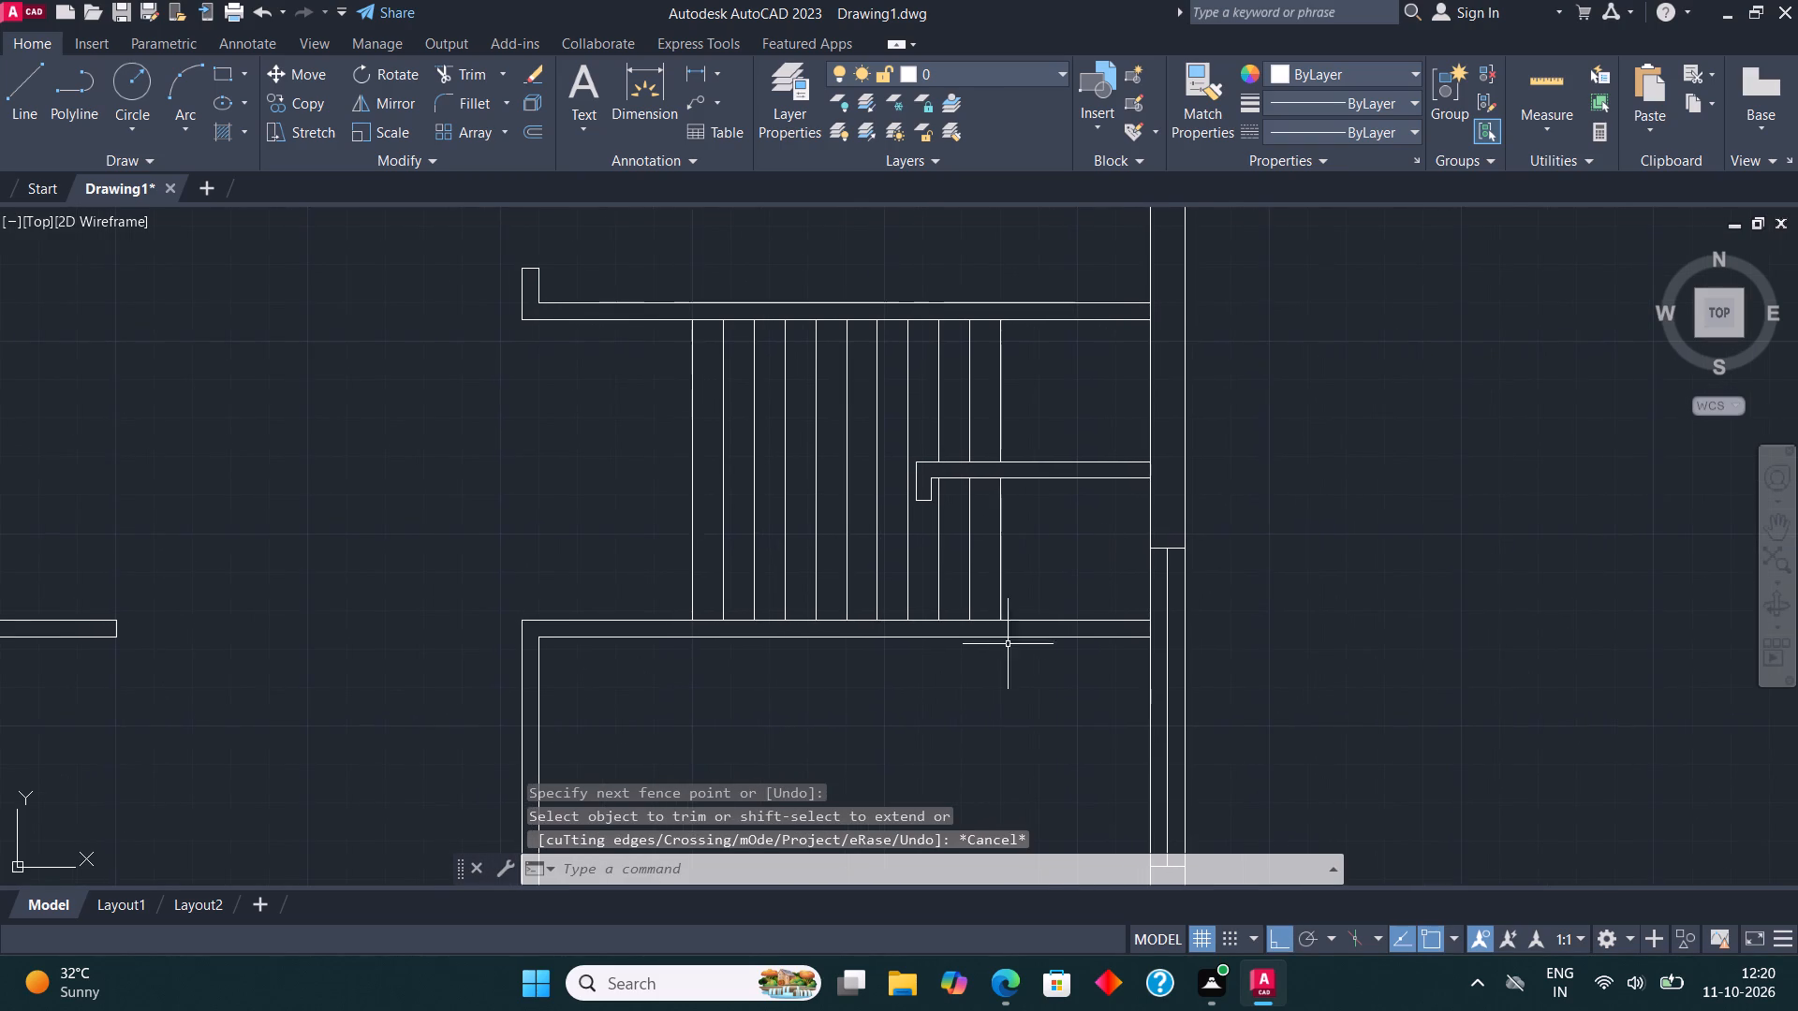
pyautogui.scroll(-1, 839, 392)
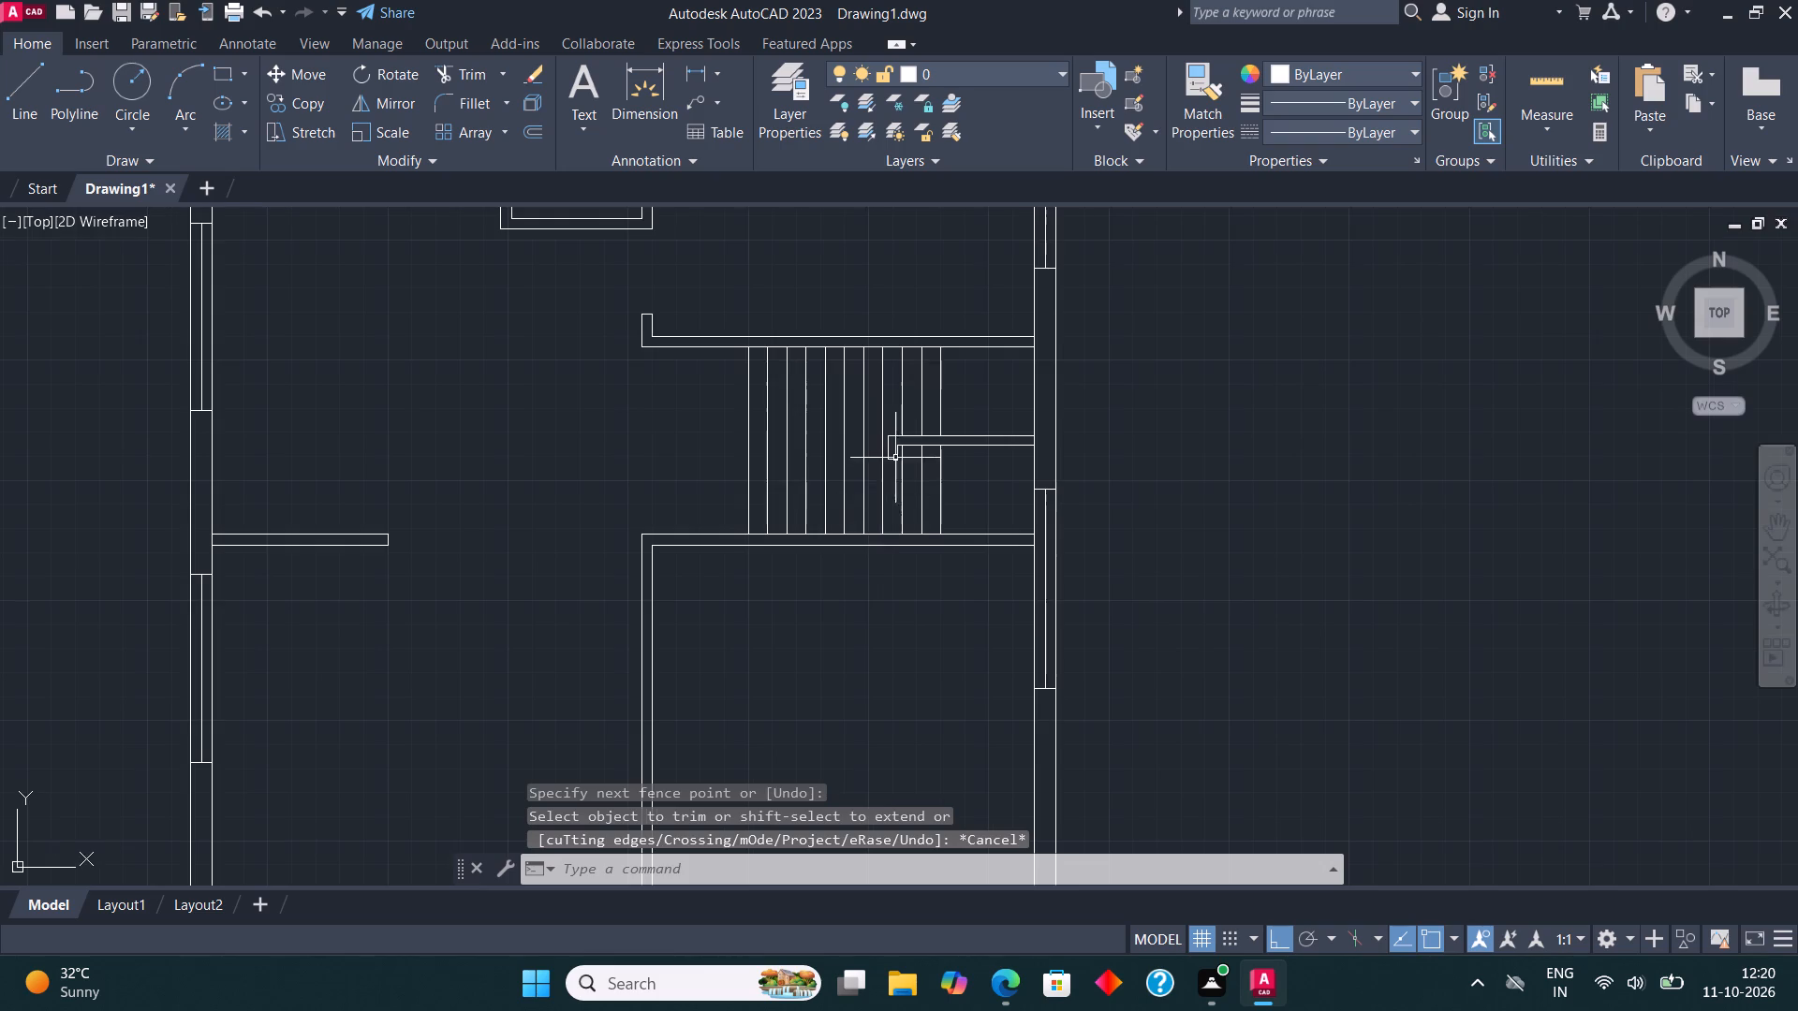
pyautogui.moveTo(906, 455); pyautogui.dragTo(949, 559, button='middle')
pyautogui.scroll(2, 922, 535)
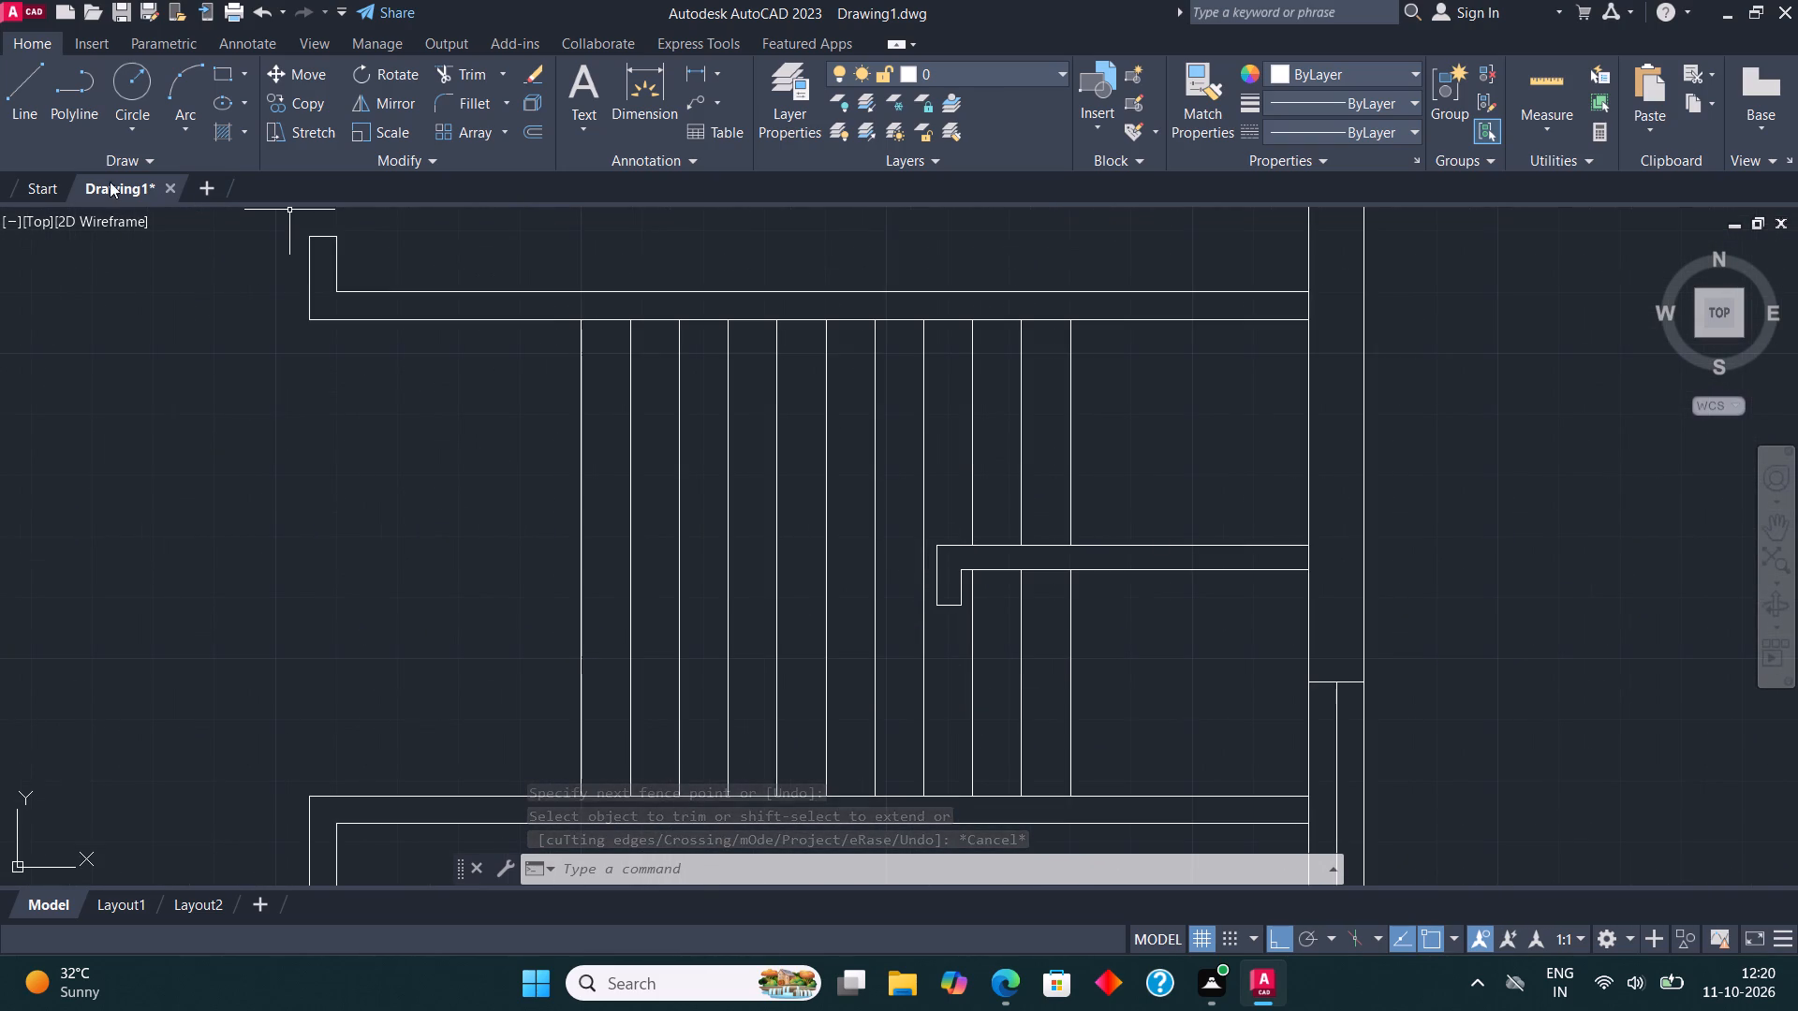
pyautogui.click(32, 82)
pyautogui.click(933, 538)
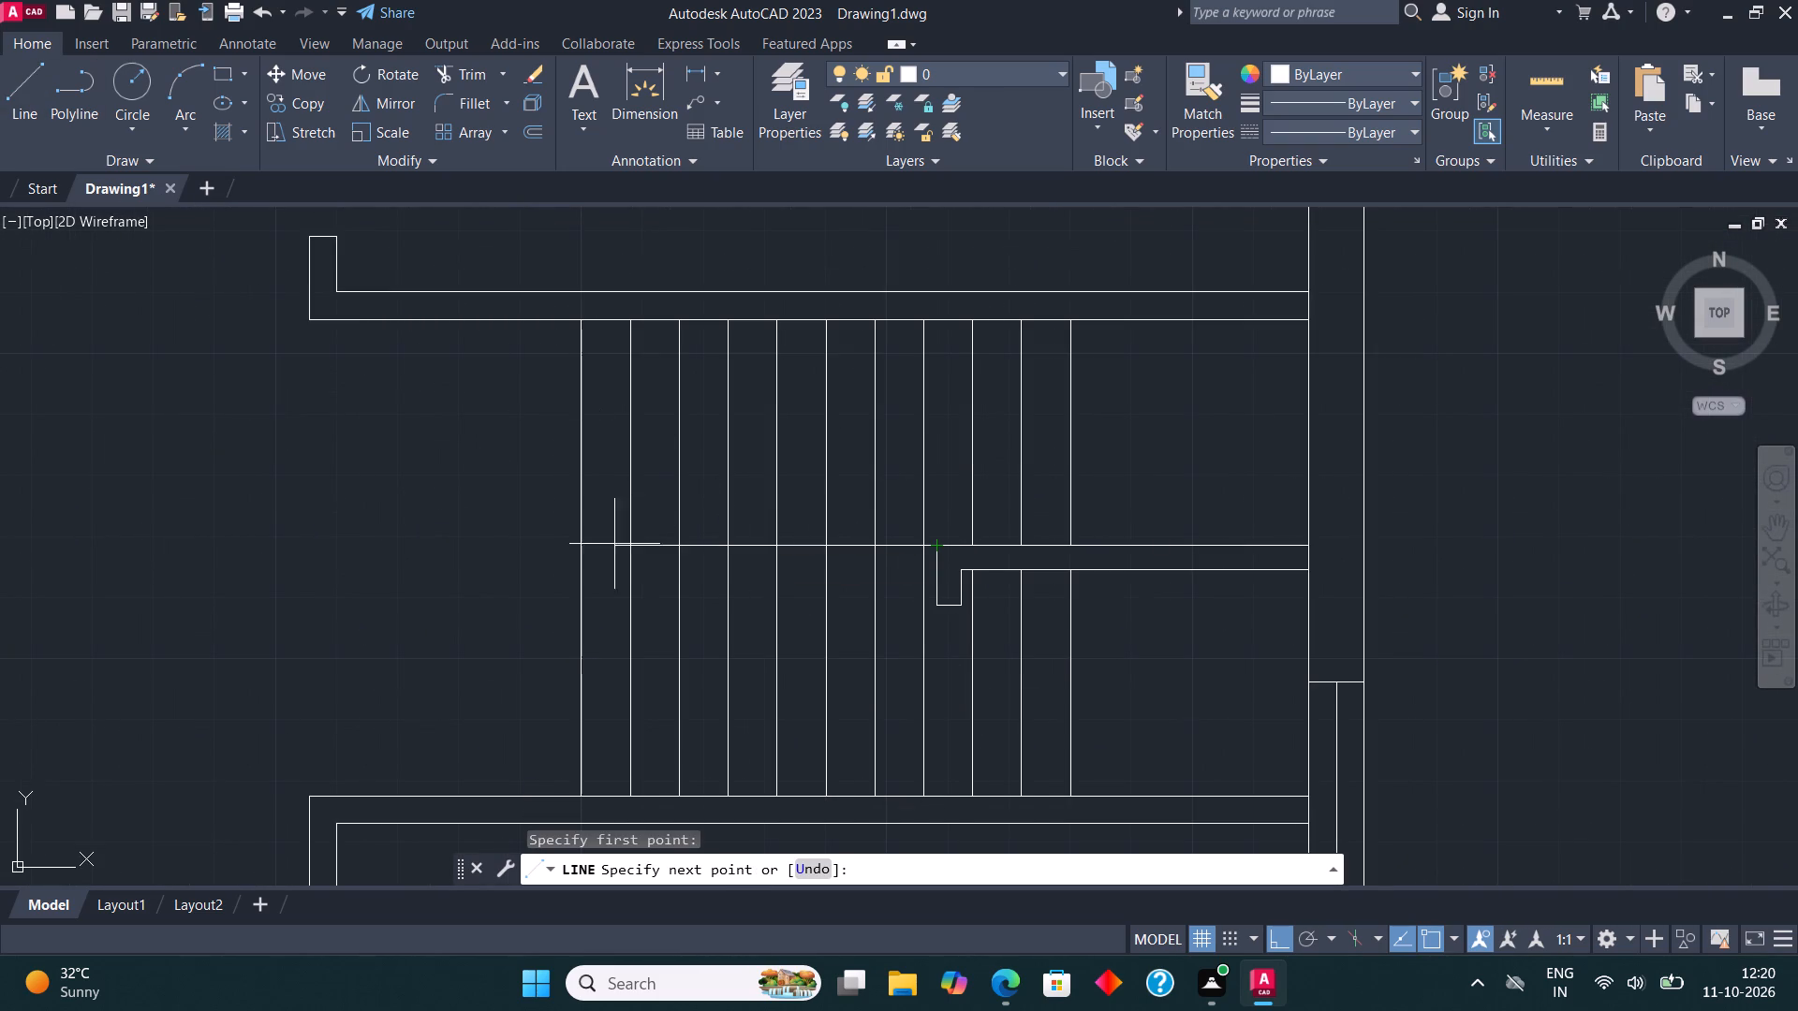
pyautogui.click(580, 546)
pyautogui.press('Escape')
pyautogui.scroll(-1, 597, 545)
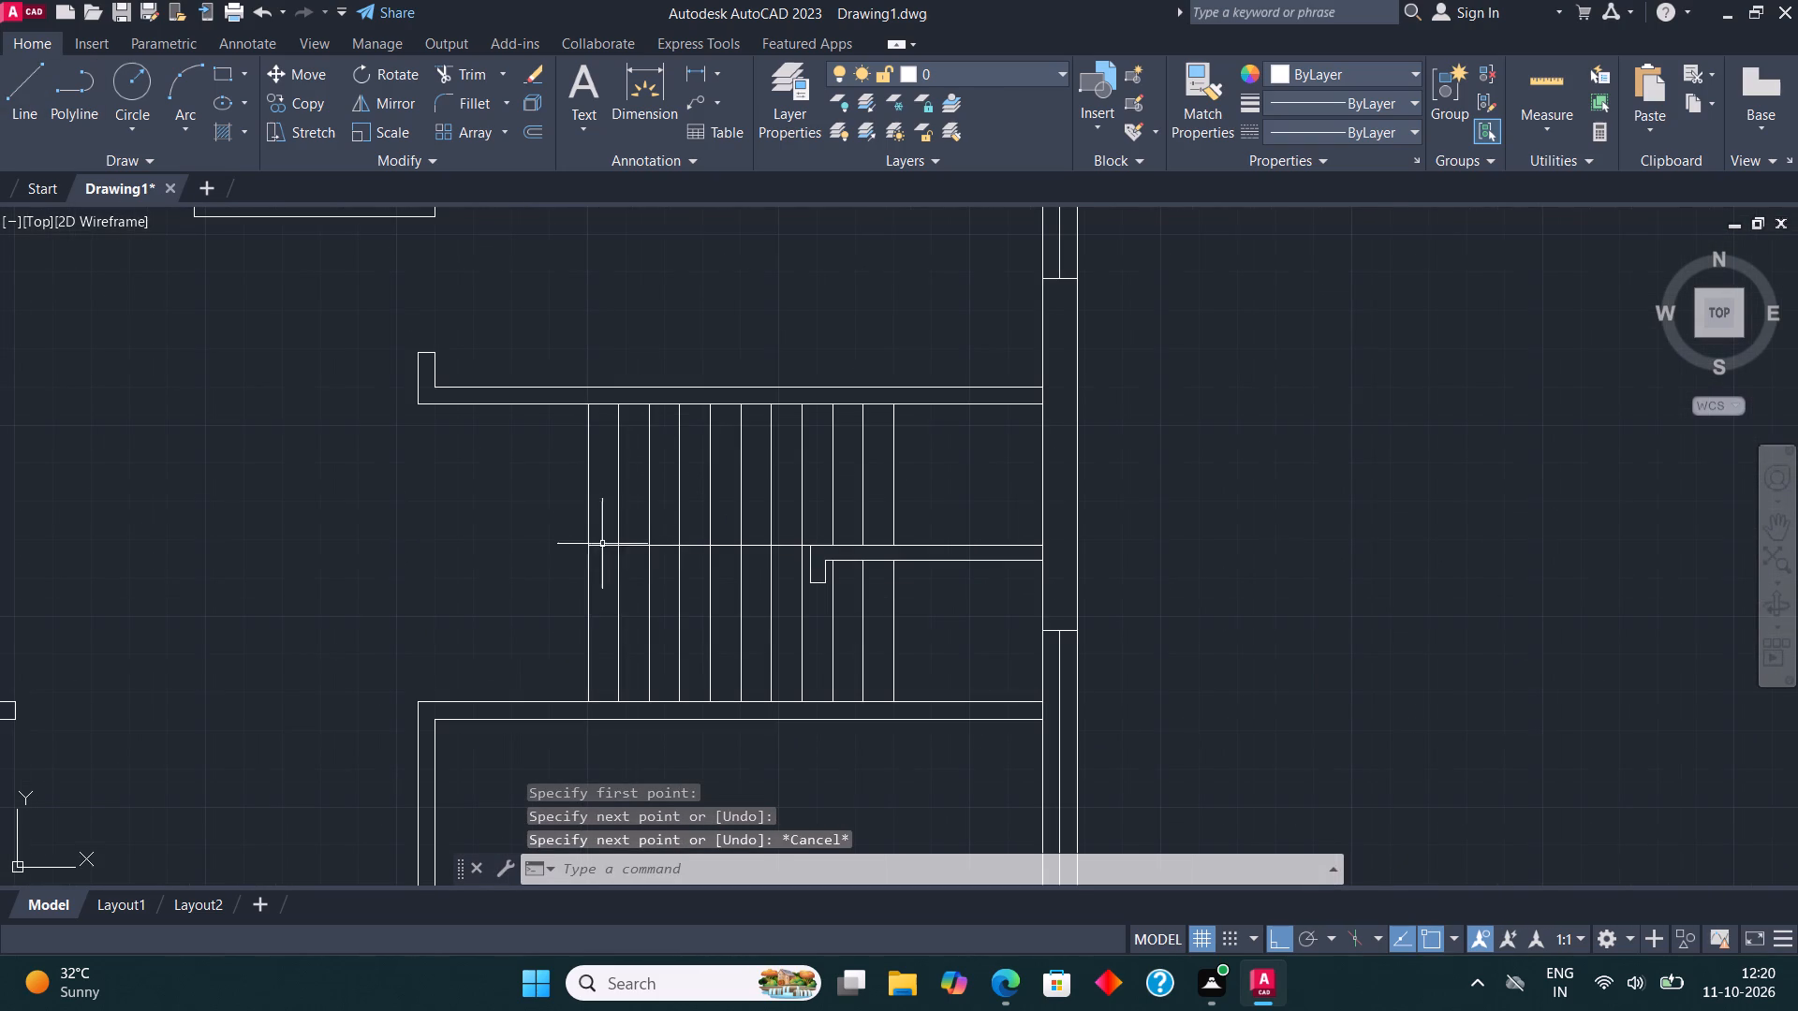
# Trim away all tread lines below the new horizontal line and the stair's middle wall, leaving the lower flight empty.
pyautogui.click(478, 80)
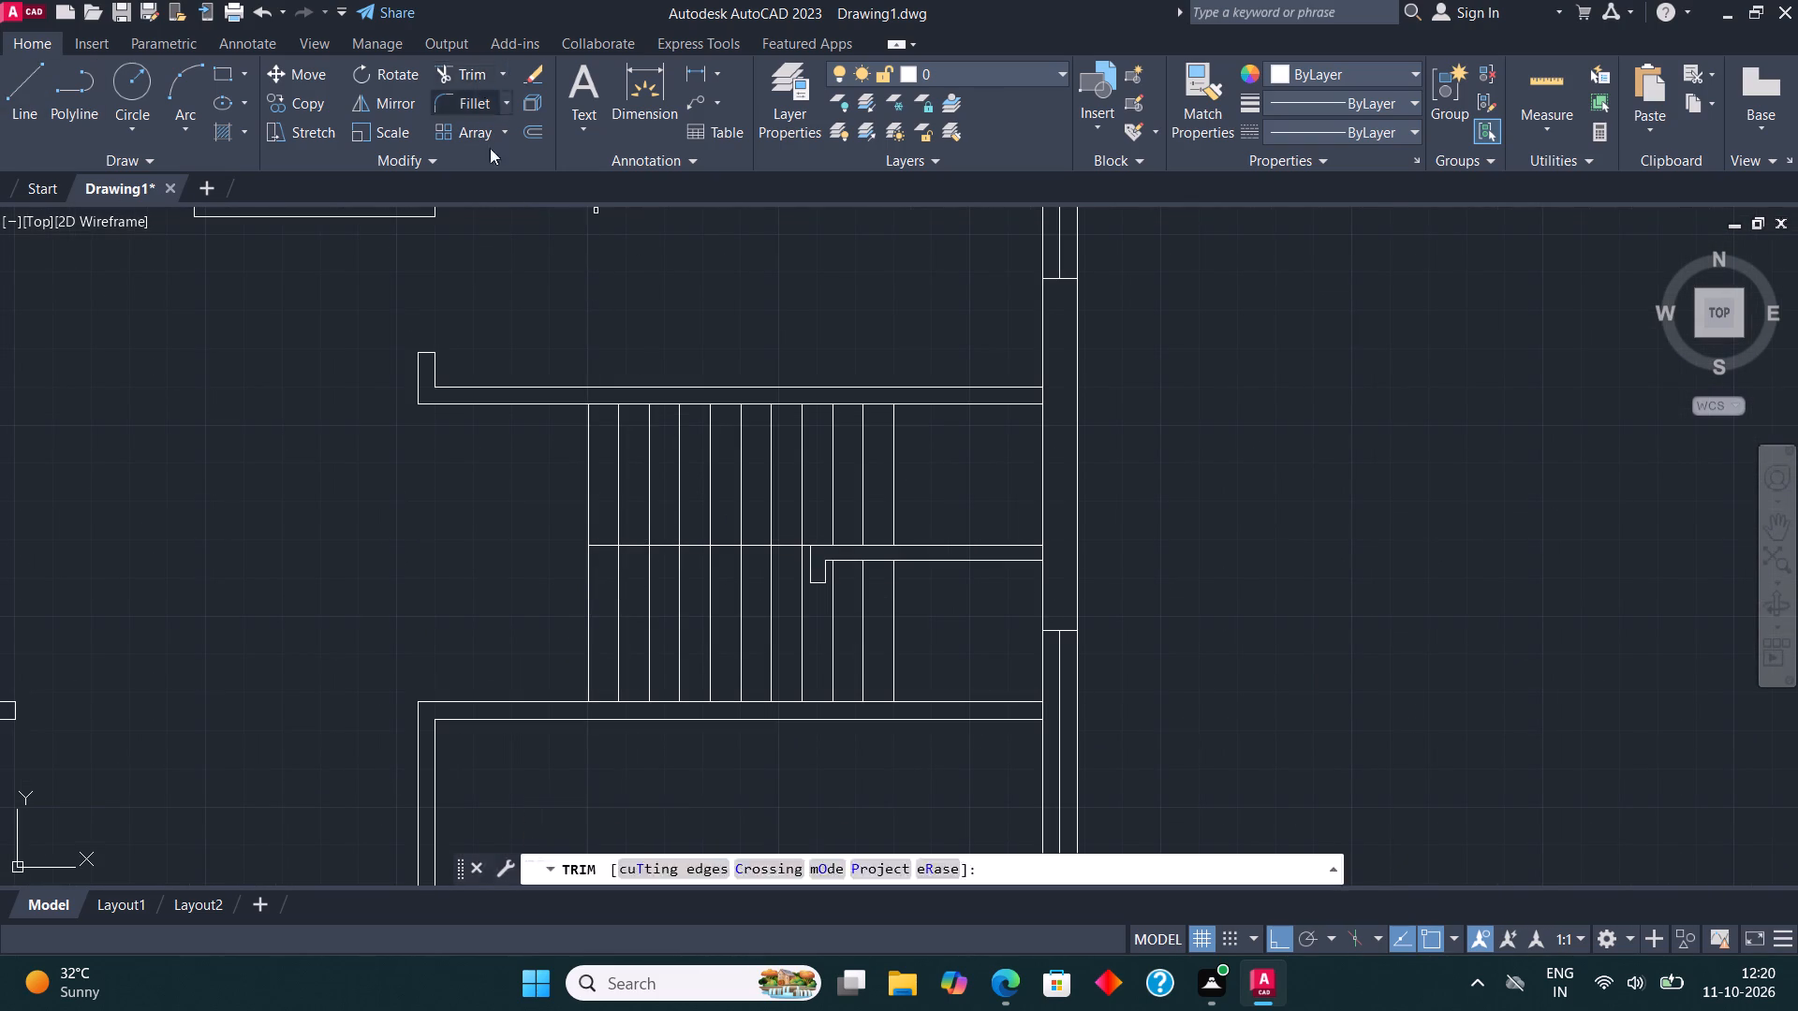
pyautogui.click(558, 605)
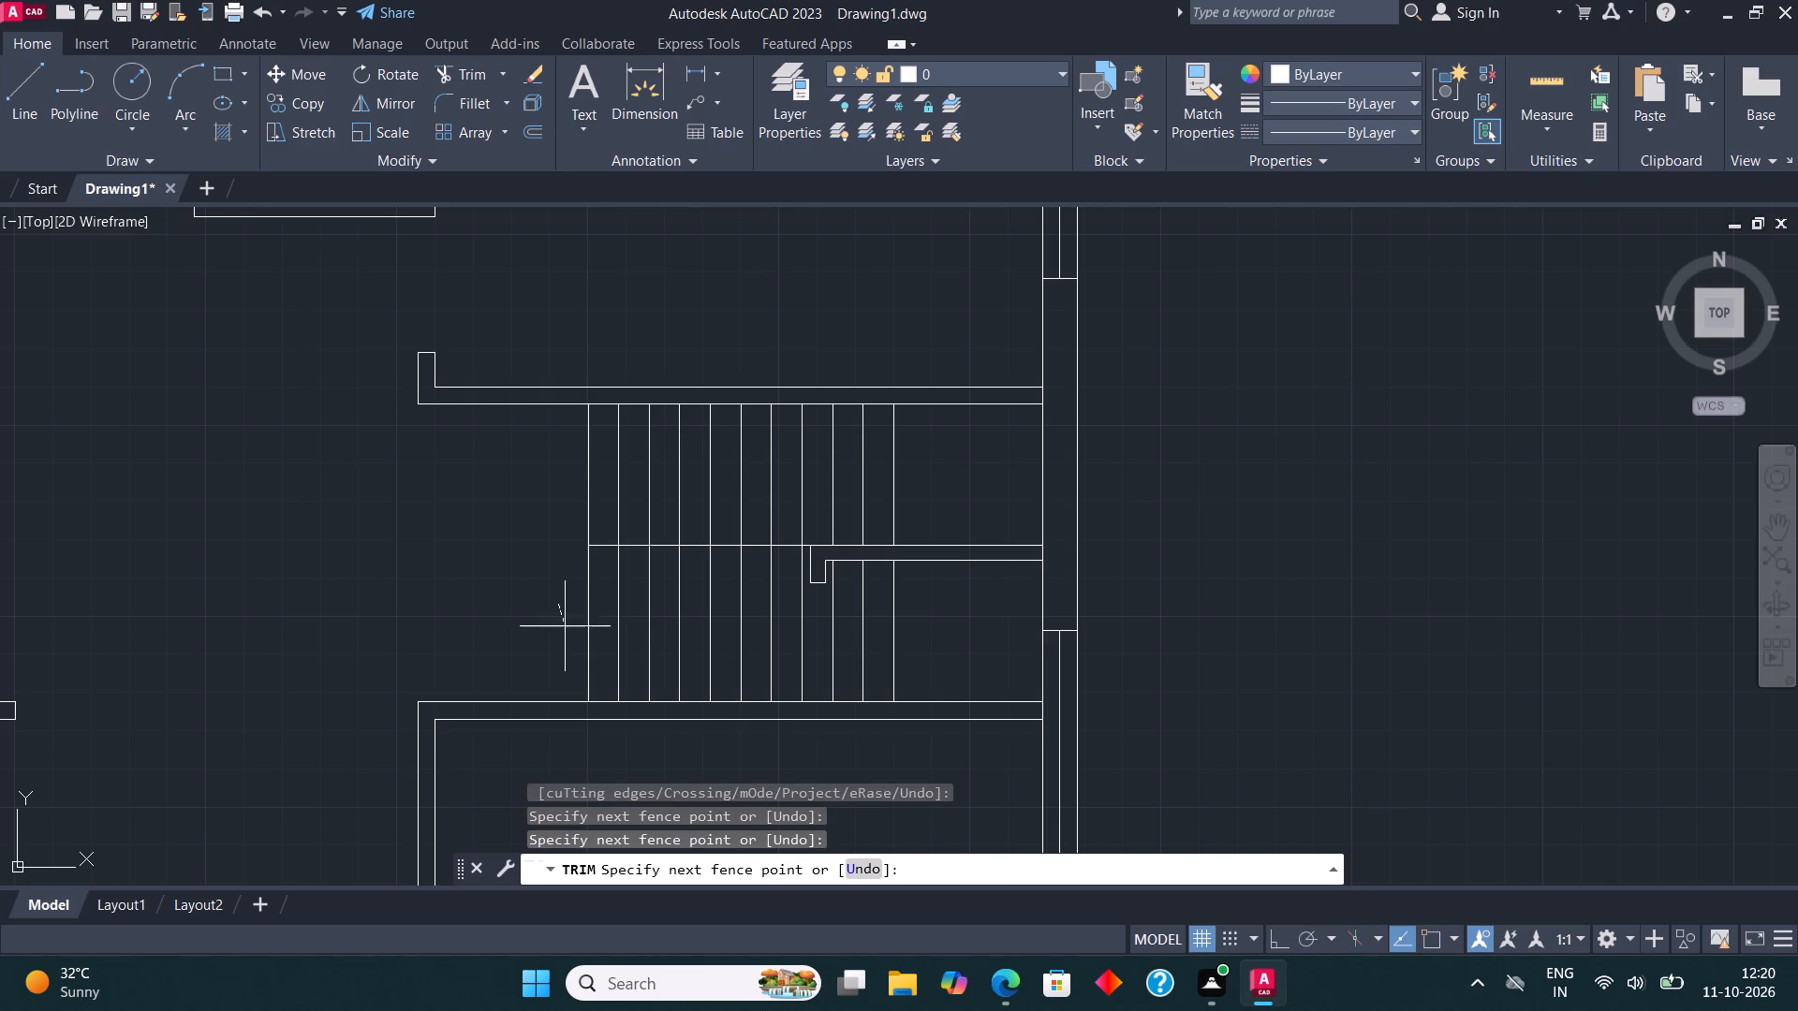
pyautogui.click(816, 642)
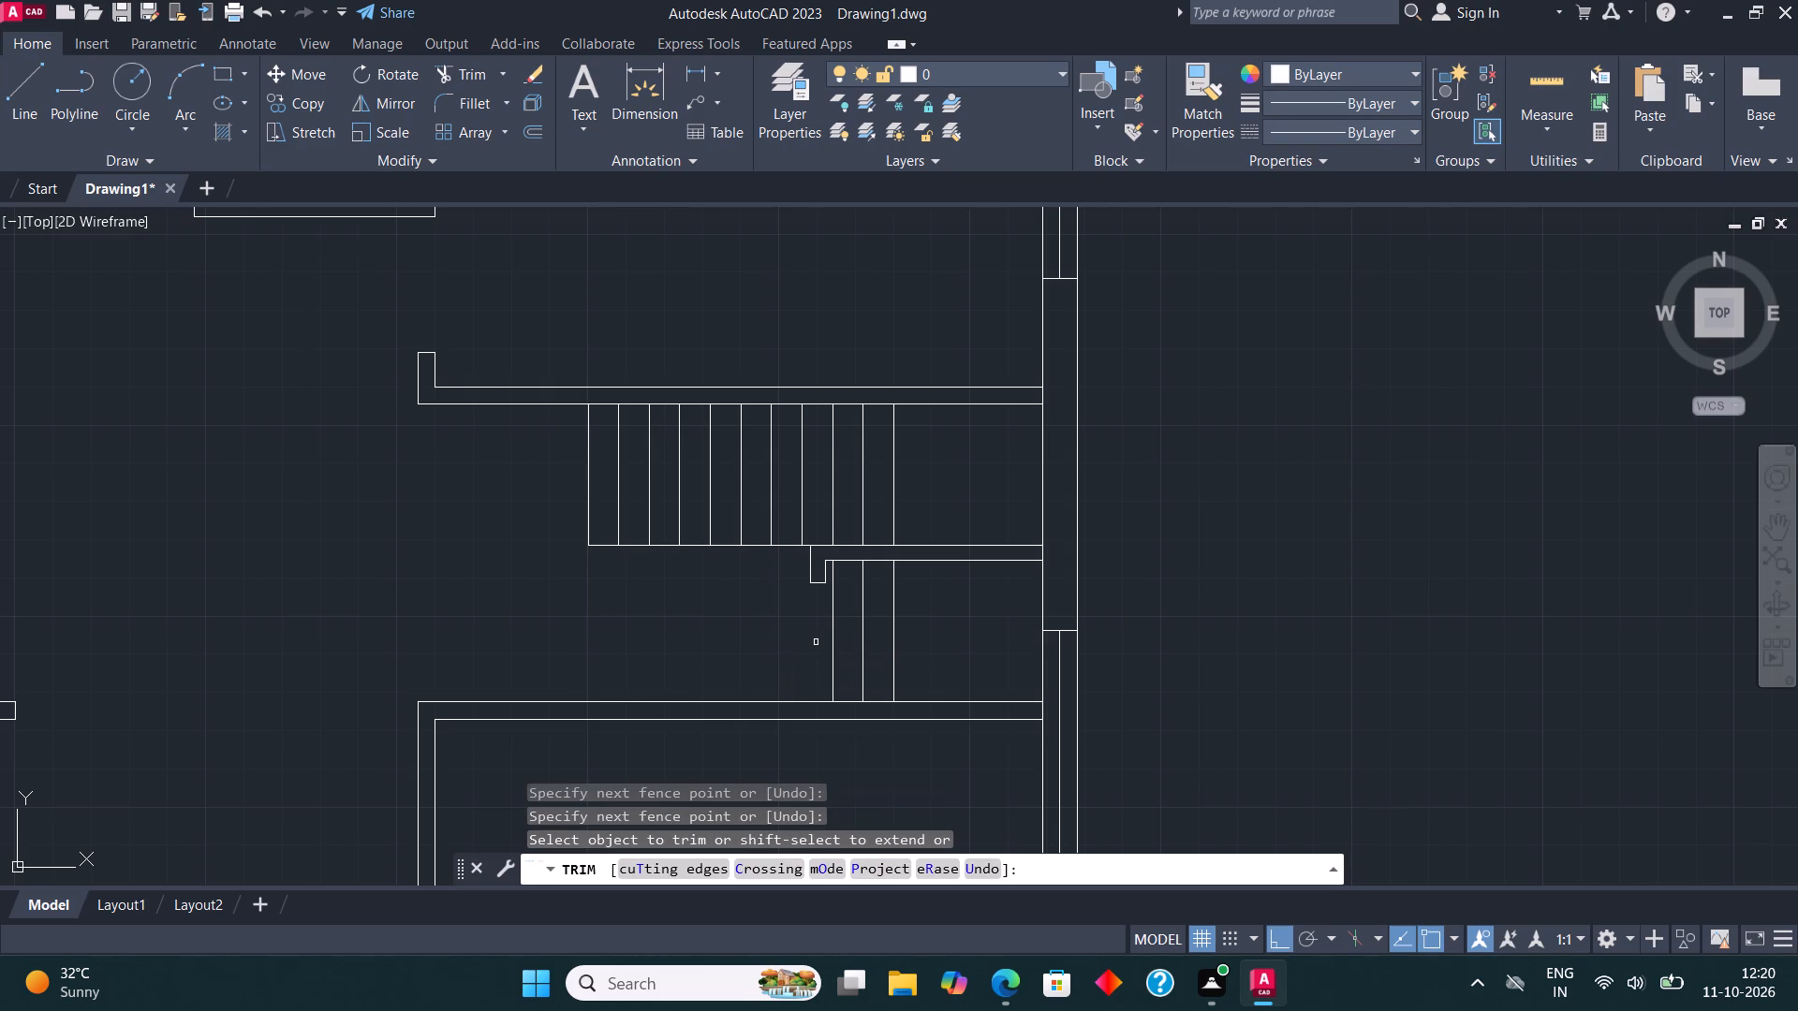
pyautogui.press('Escape')
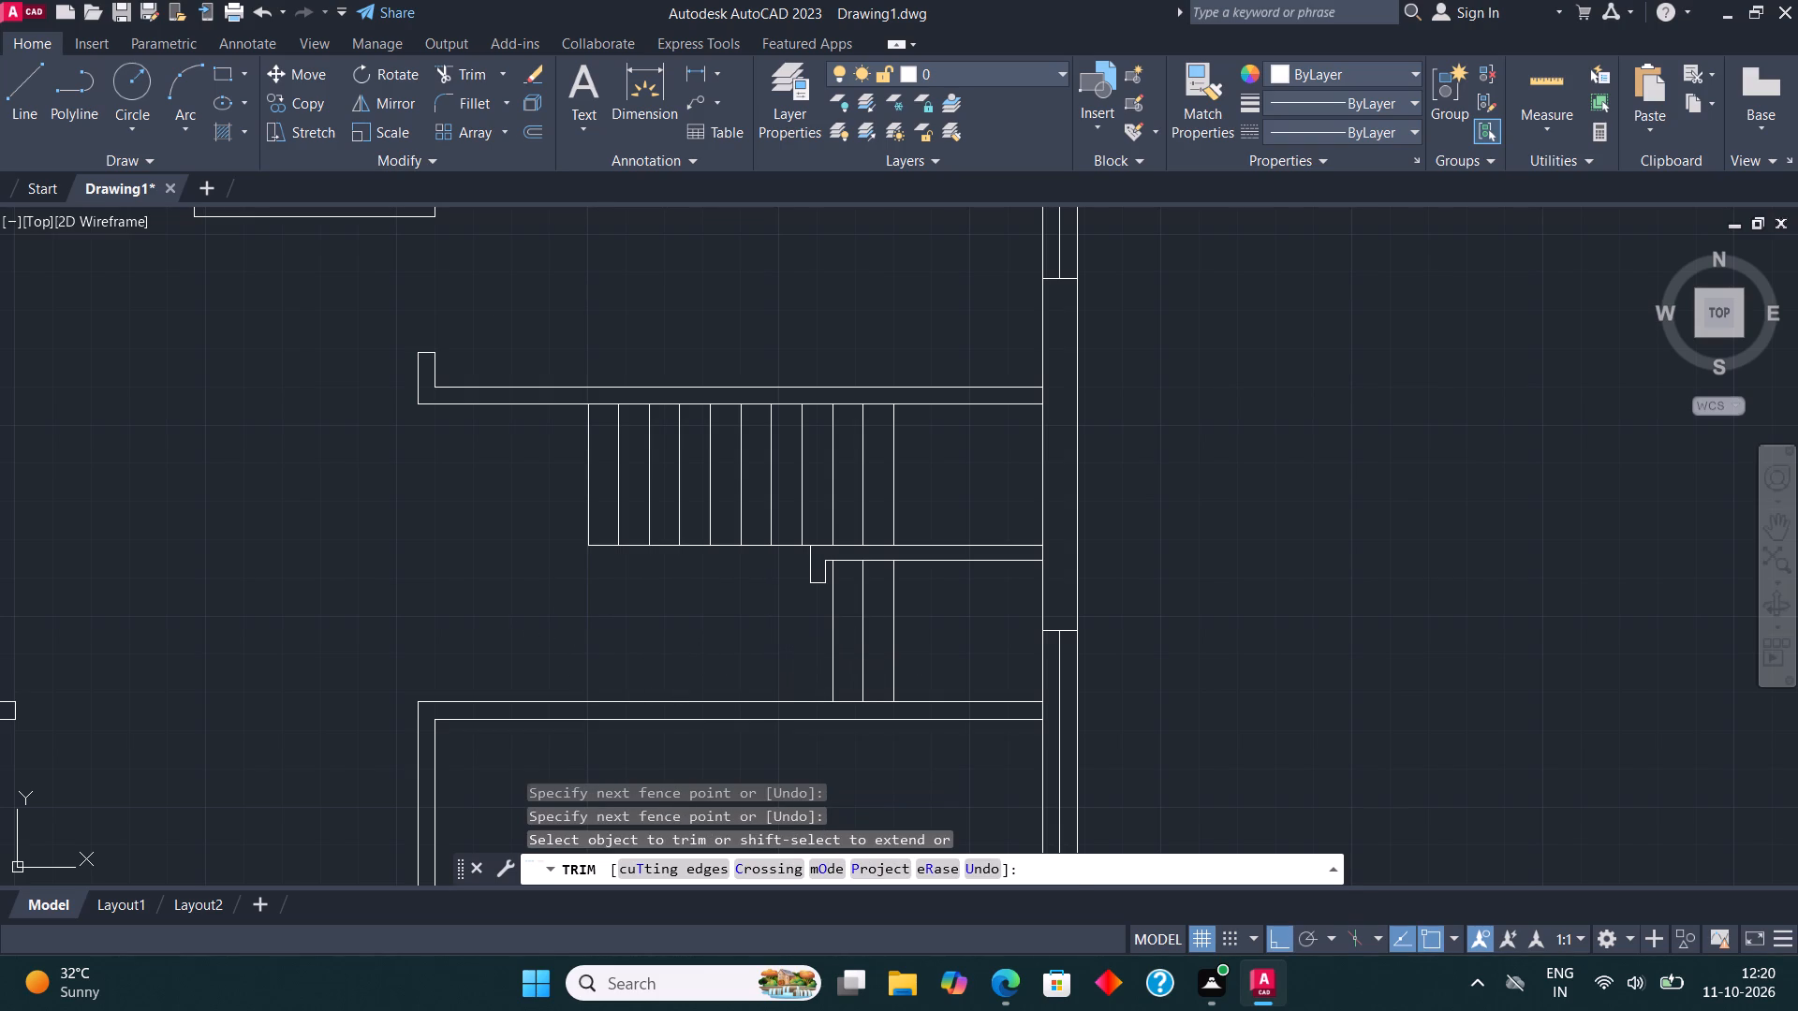
pyautogui.click(816, 642)
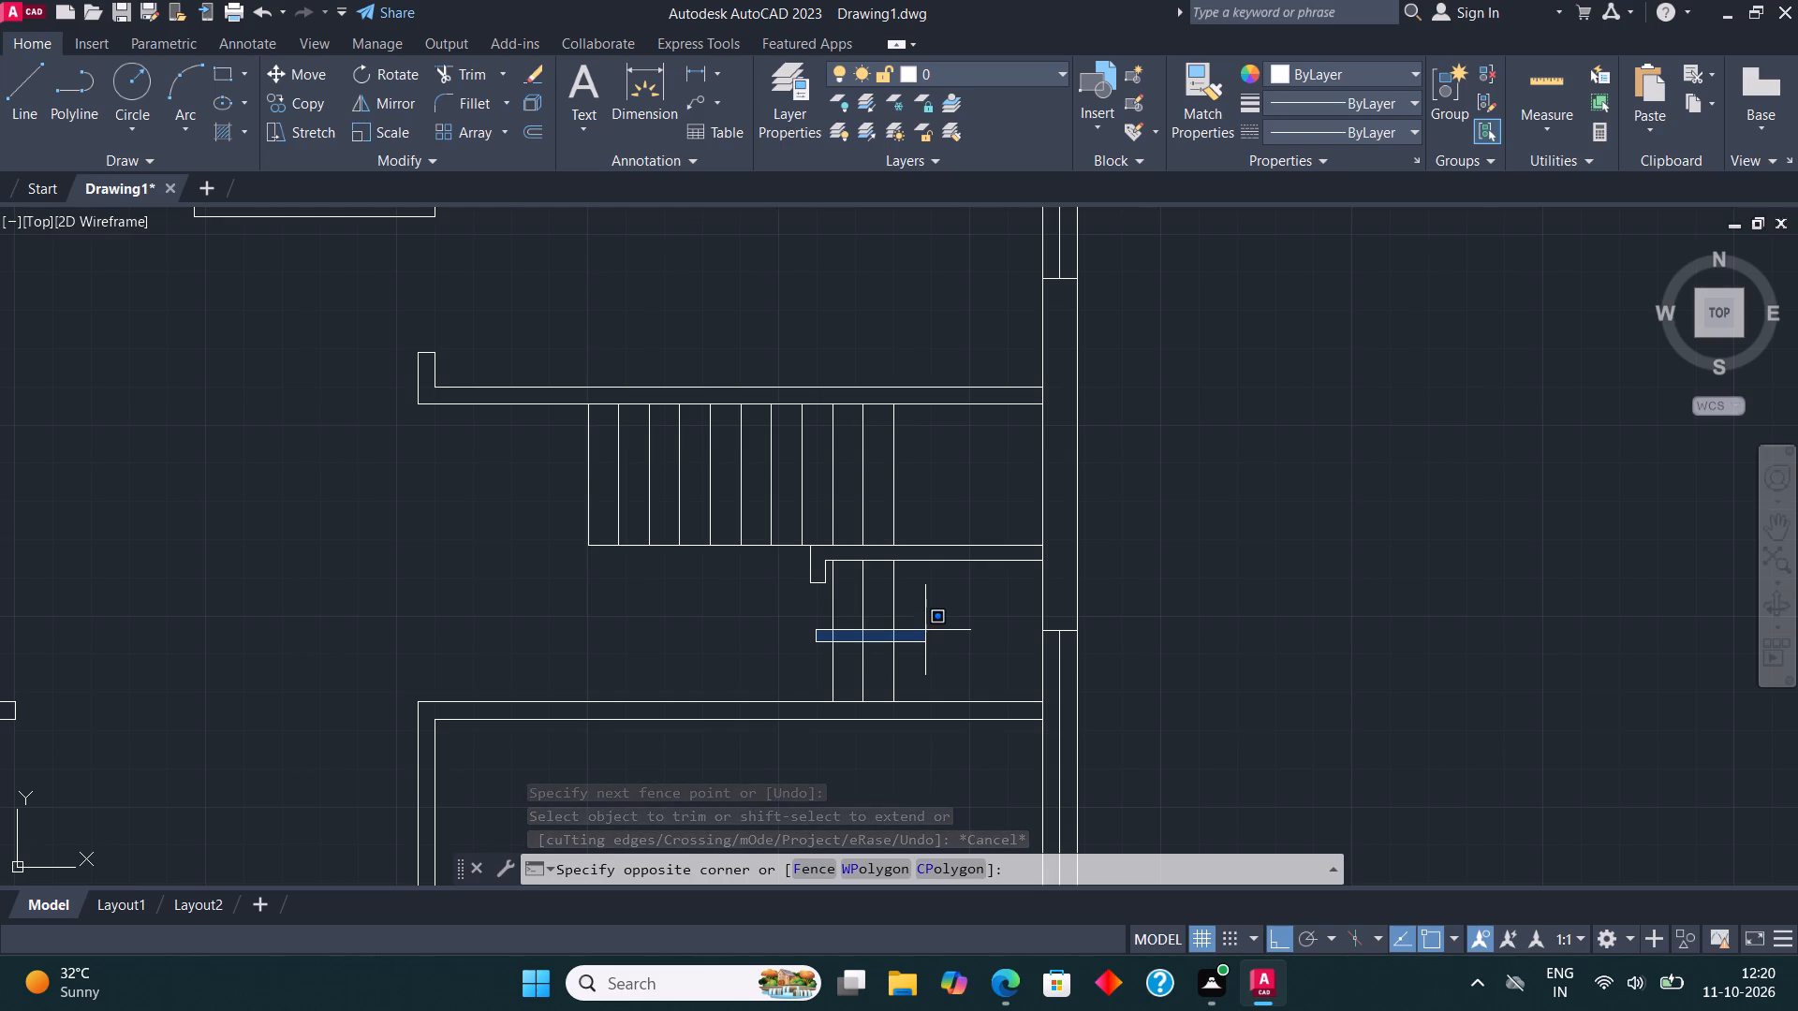
pyautogui.press('Escape')
pyautogui.click(455, 73)
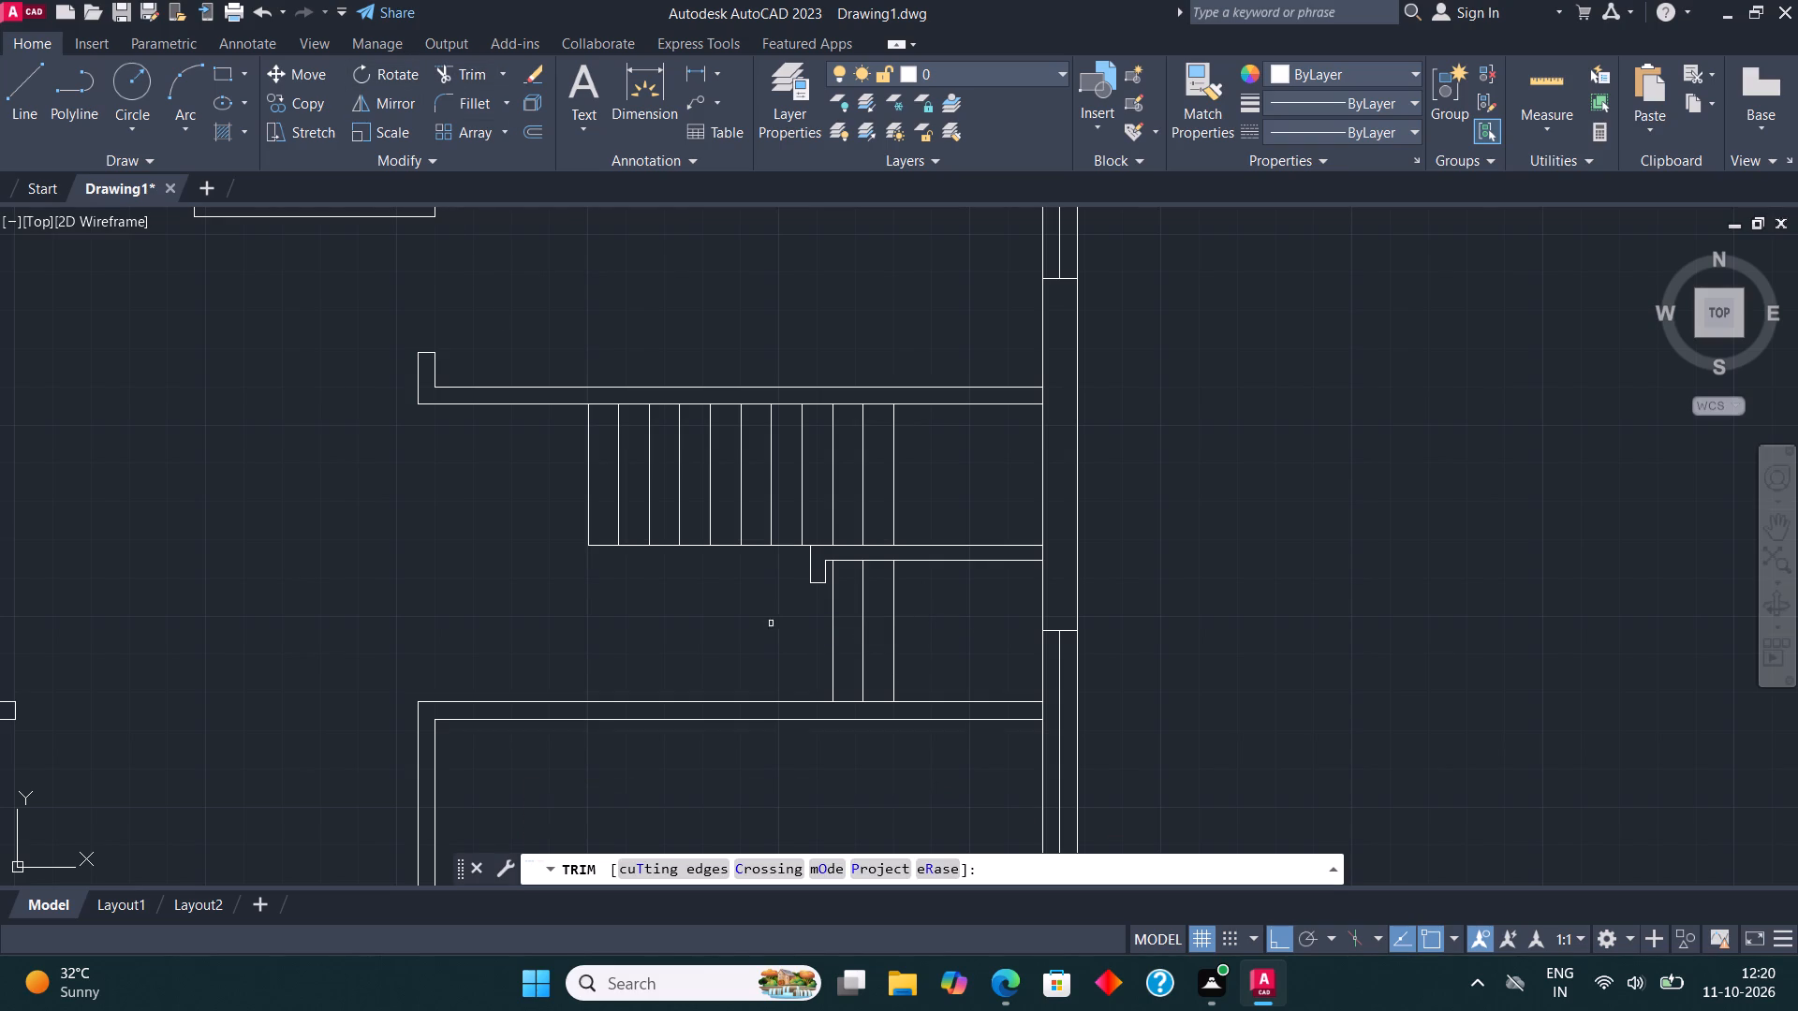
pyautogui.click(773, 624)
pyautogui.click(930, 624)
pyautogui.press('Escape')
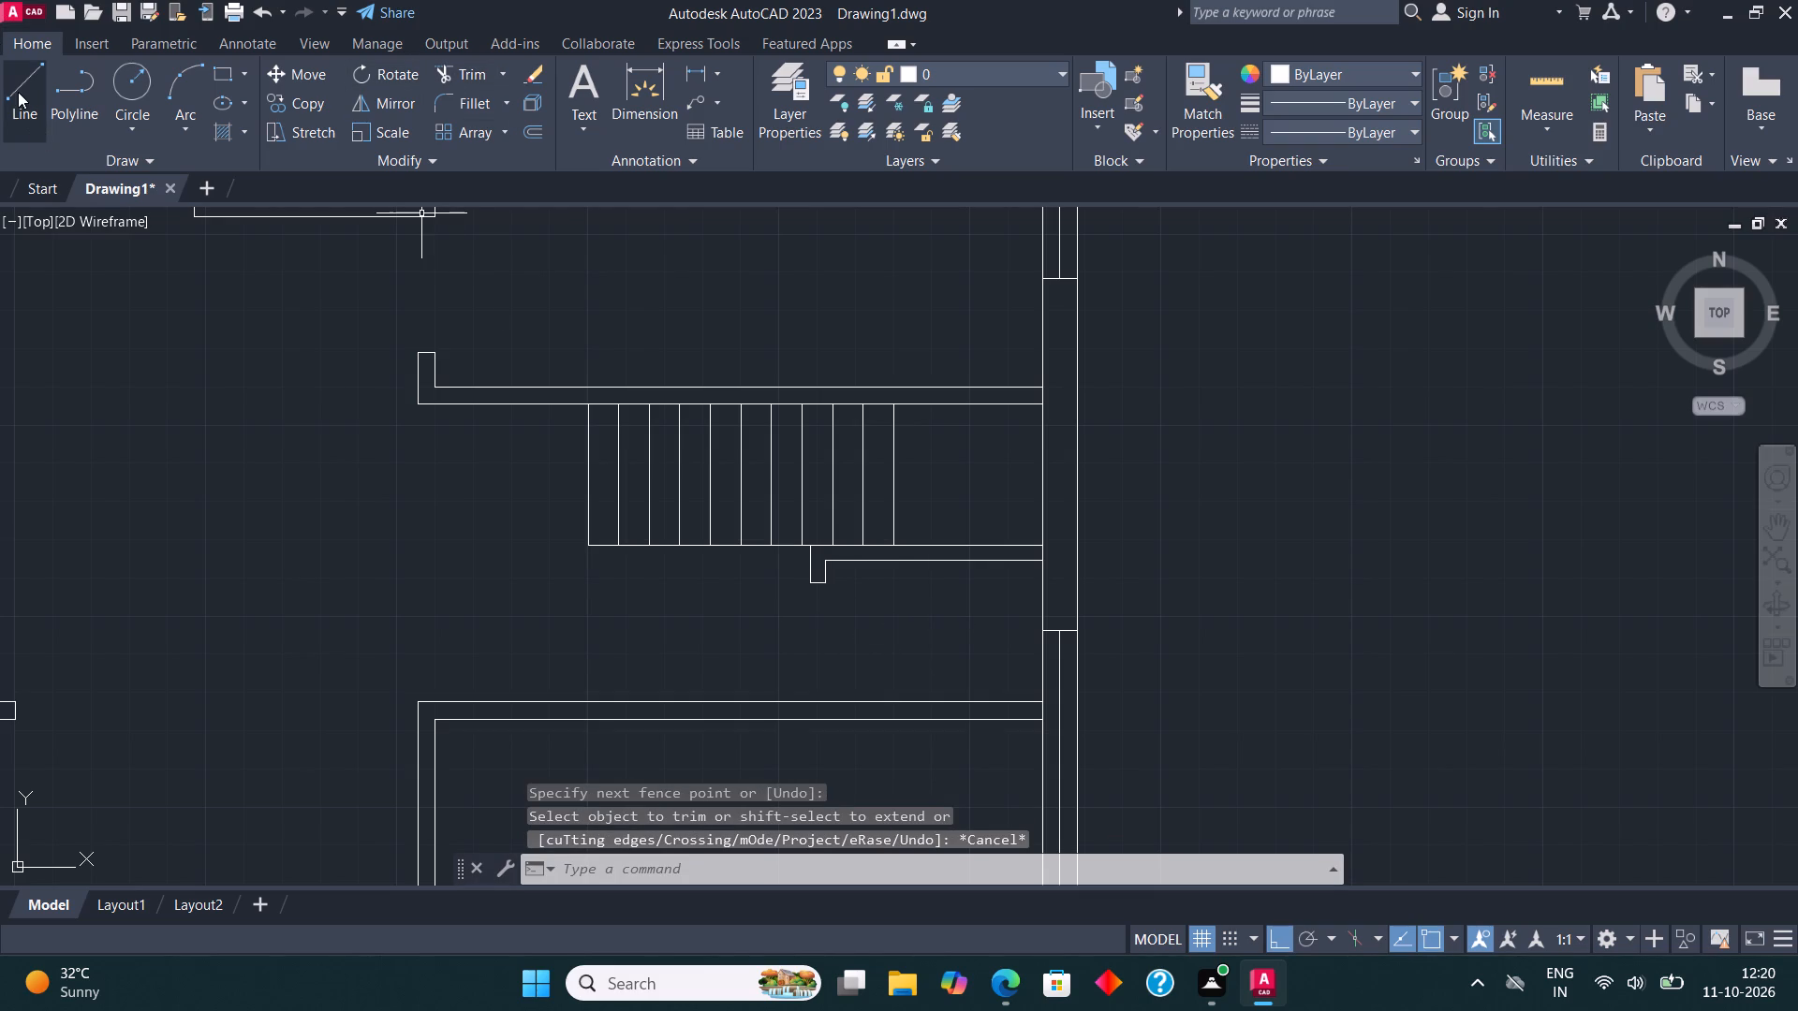
# Load the ACAD_ISO02W100 dashed linetype and make it the current linetype.
pyautogui.write('LI')
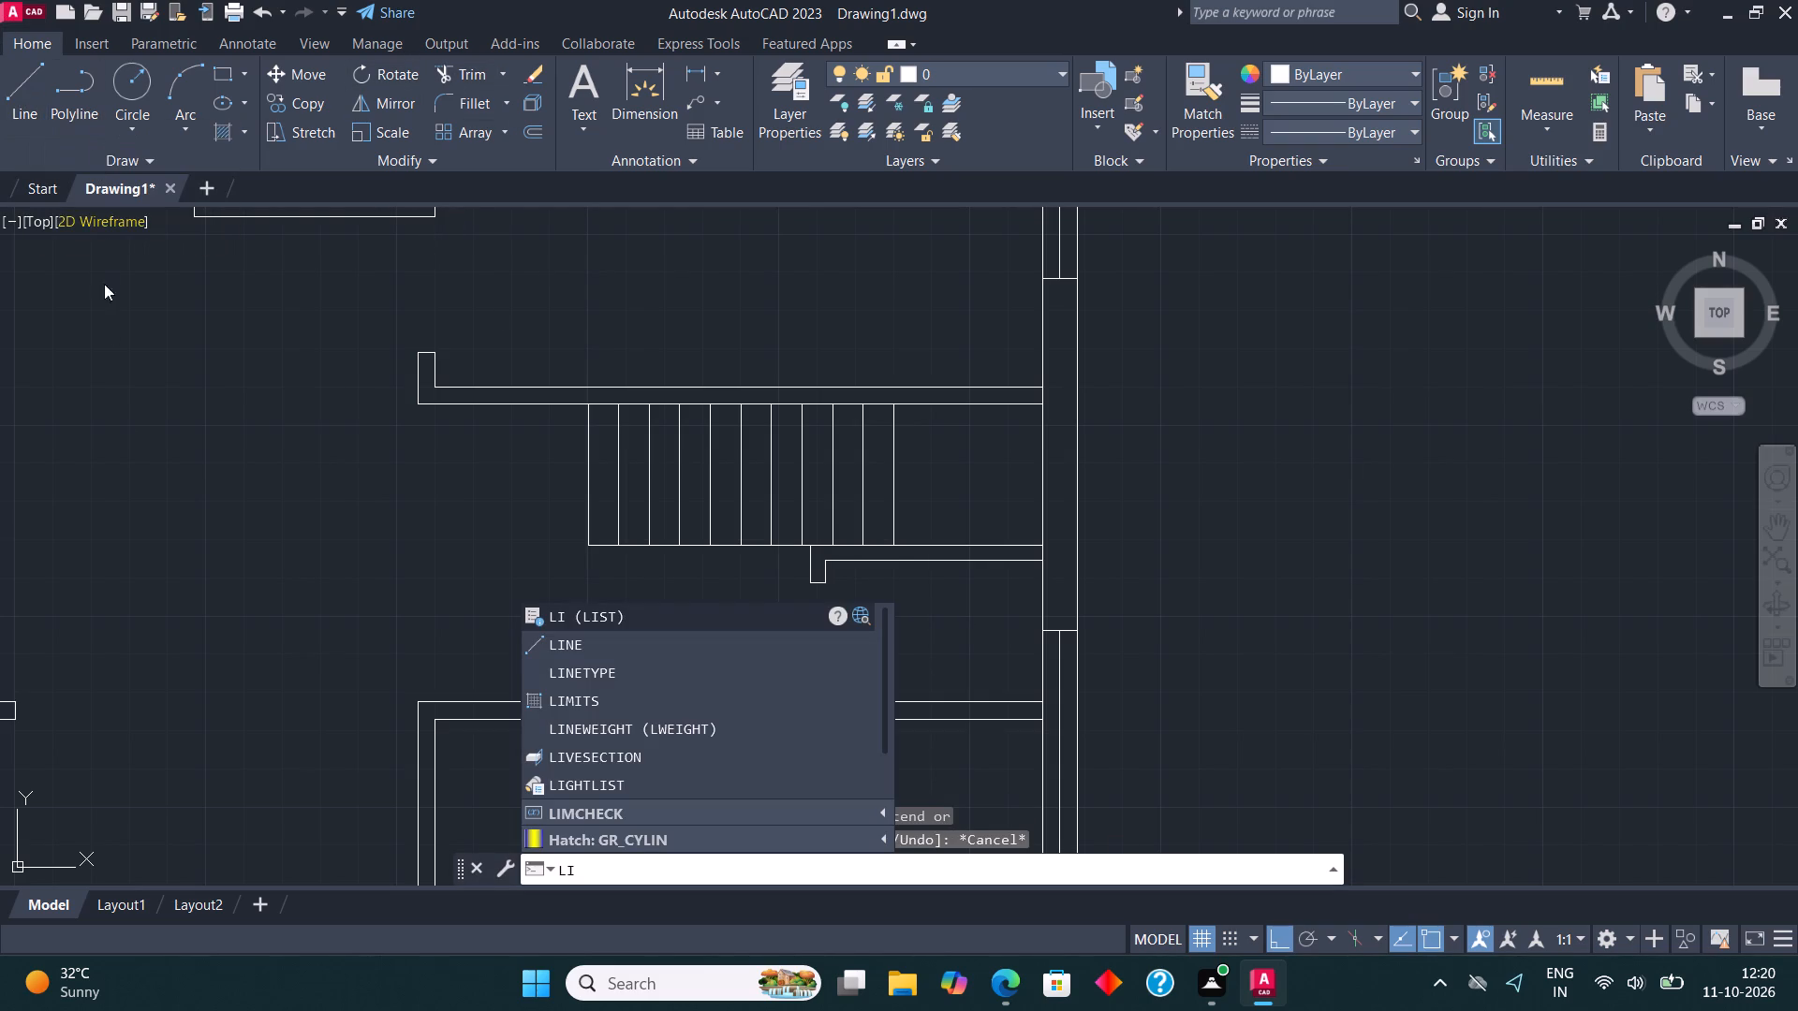
pyautogui.click(590, 667)
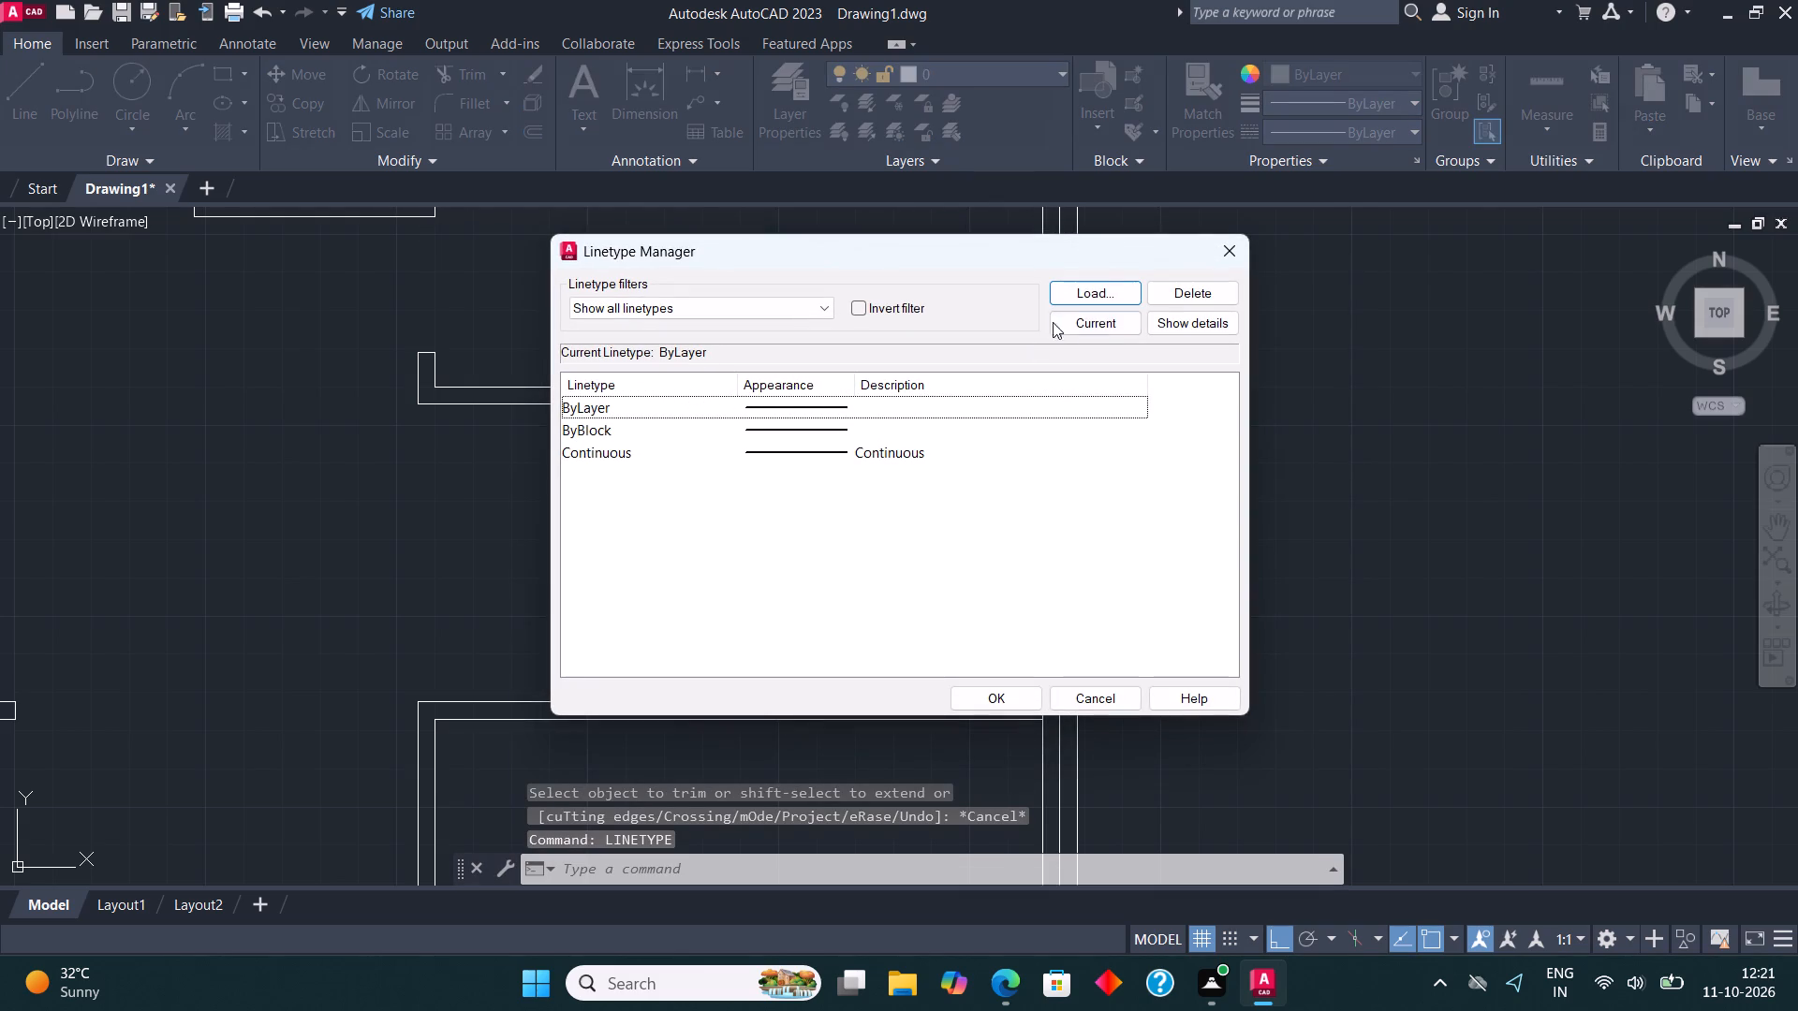
pyautogui.click(1079, 286)
pyautogui.click(908, 442)
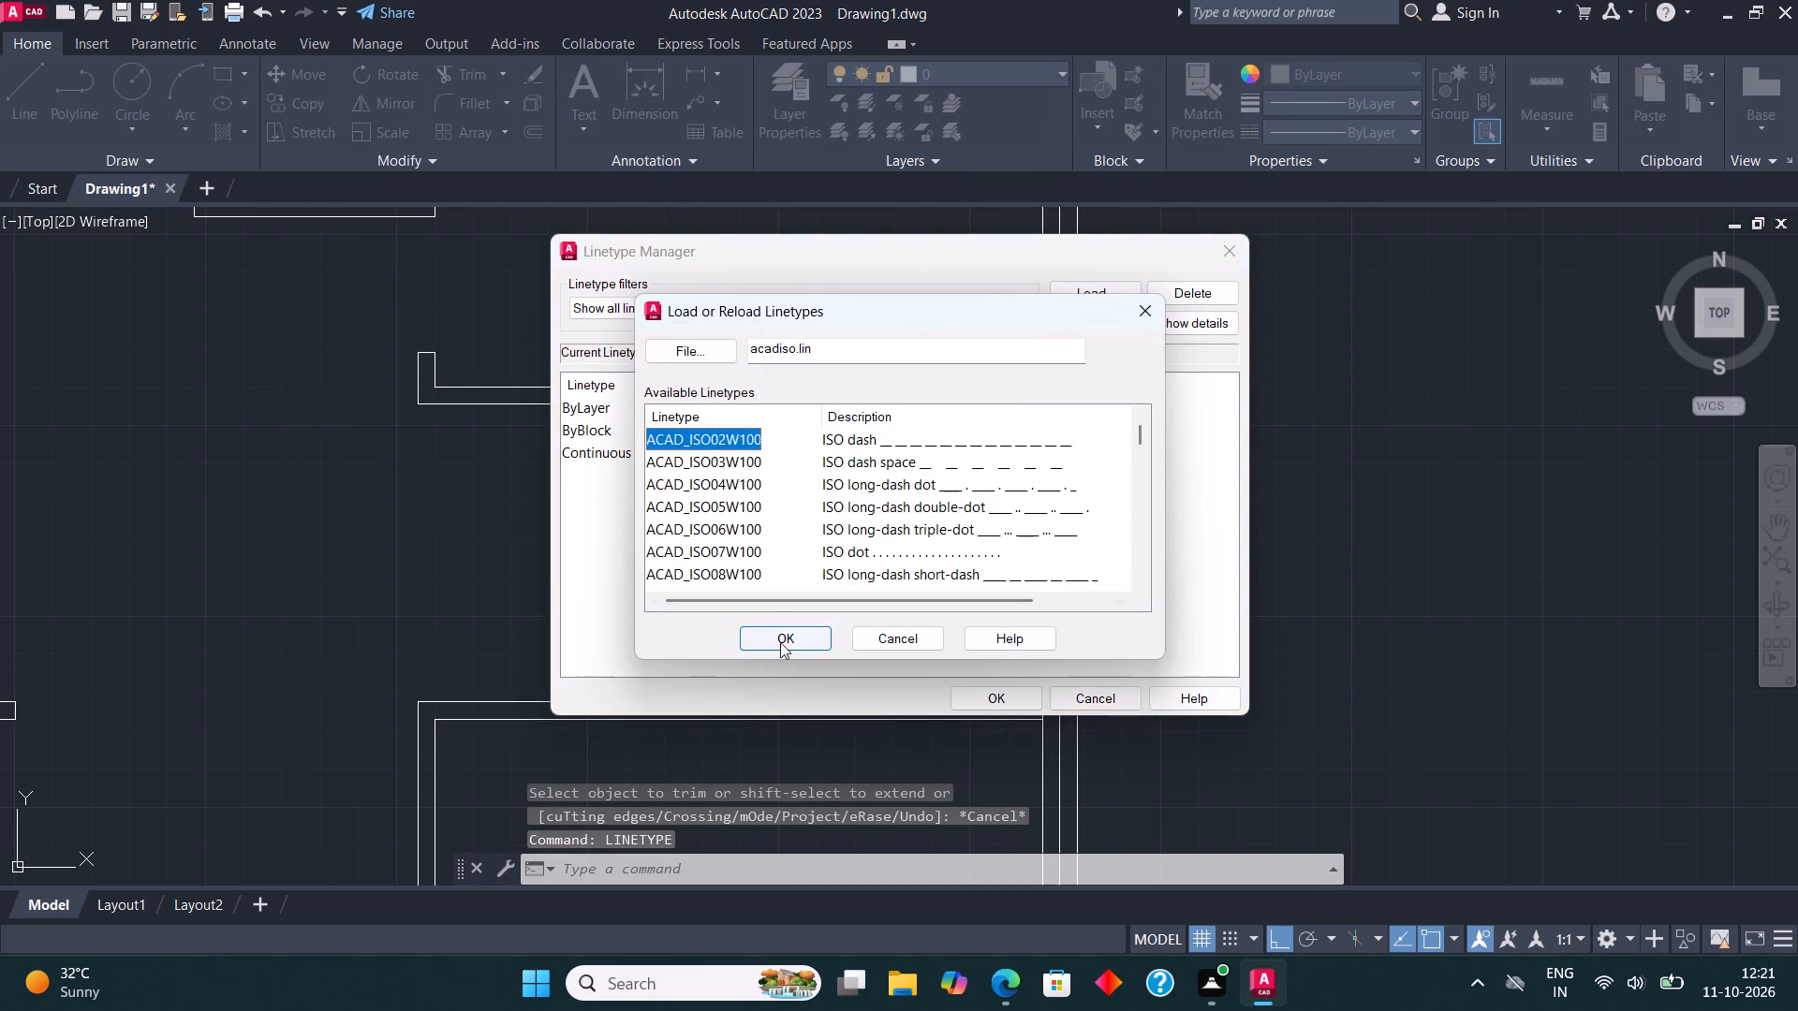
pyautogui.click(788, 637)
pyautogui.click(929, 455)
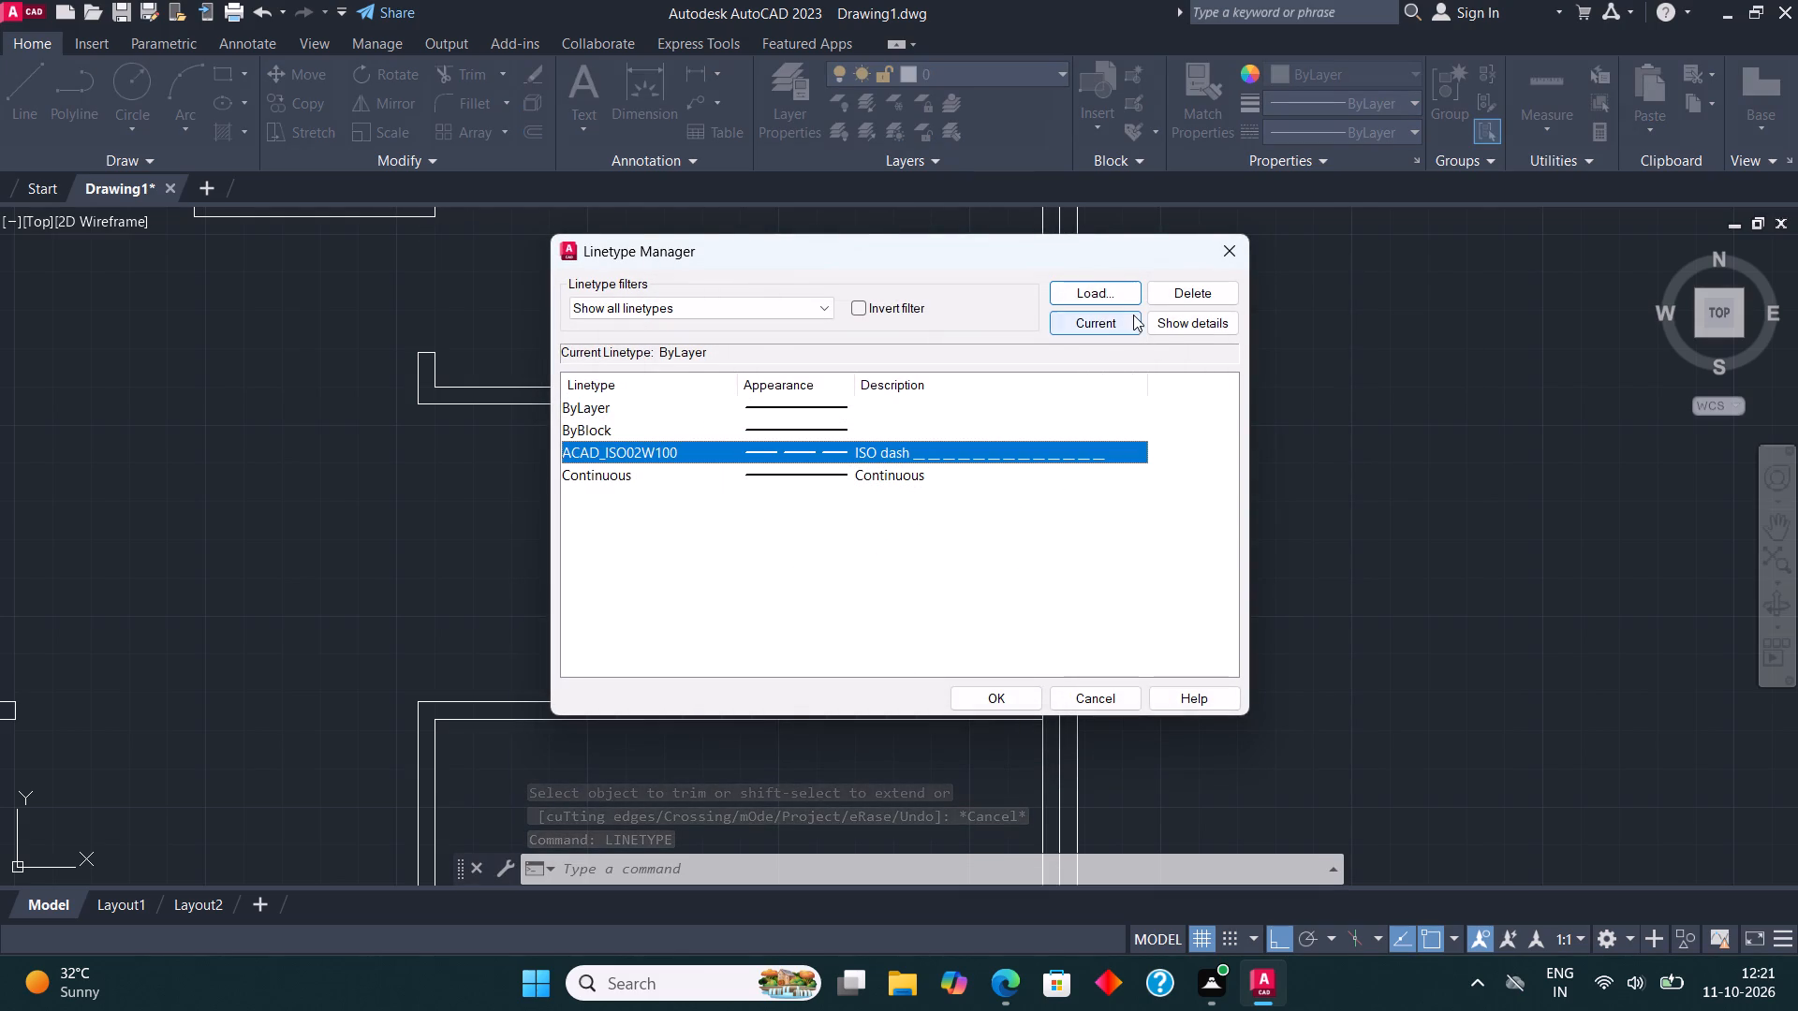
pyautogui.click(1122, 320)
pyautogui.click(1002, 701)
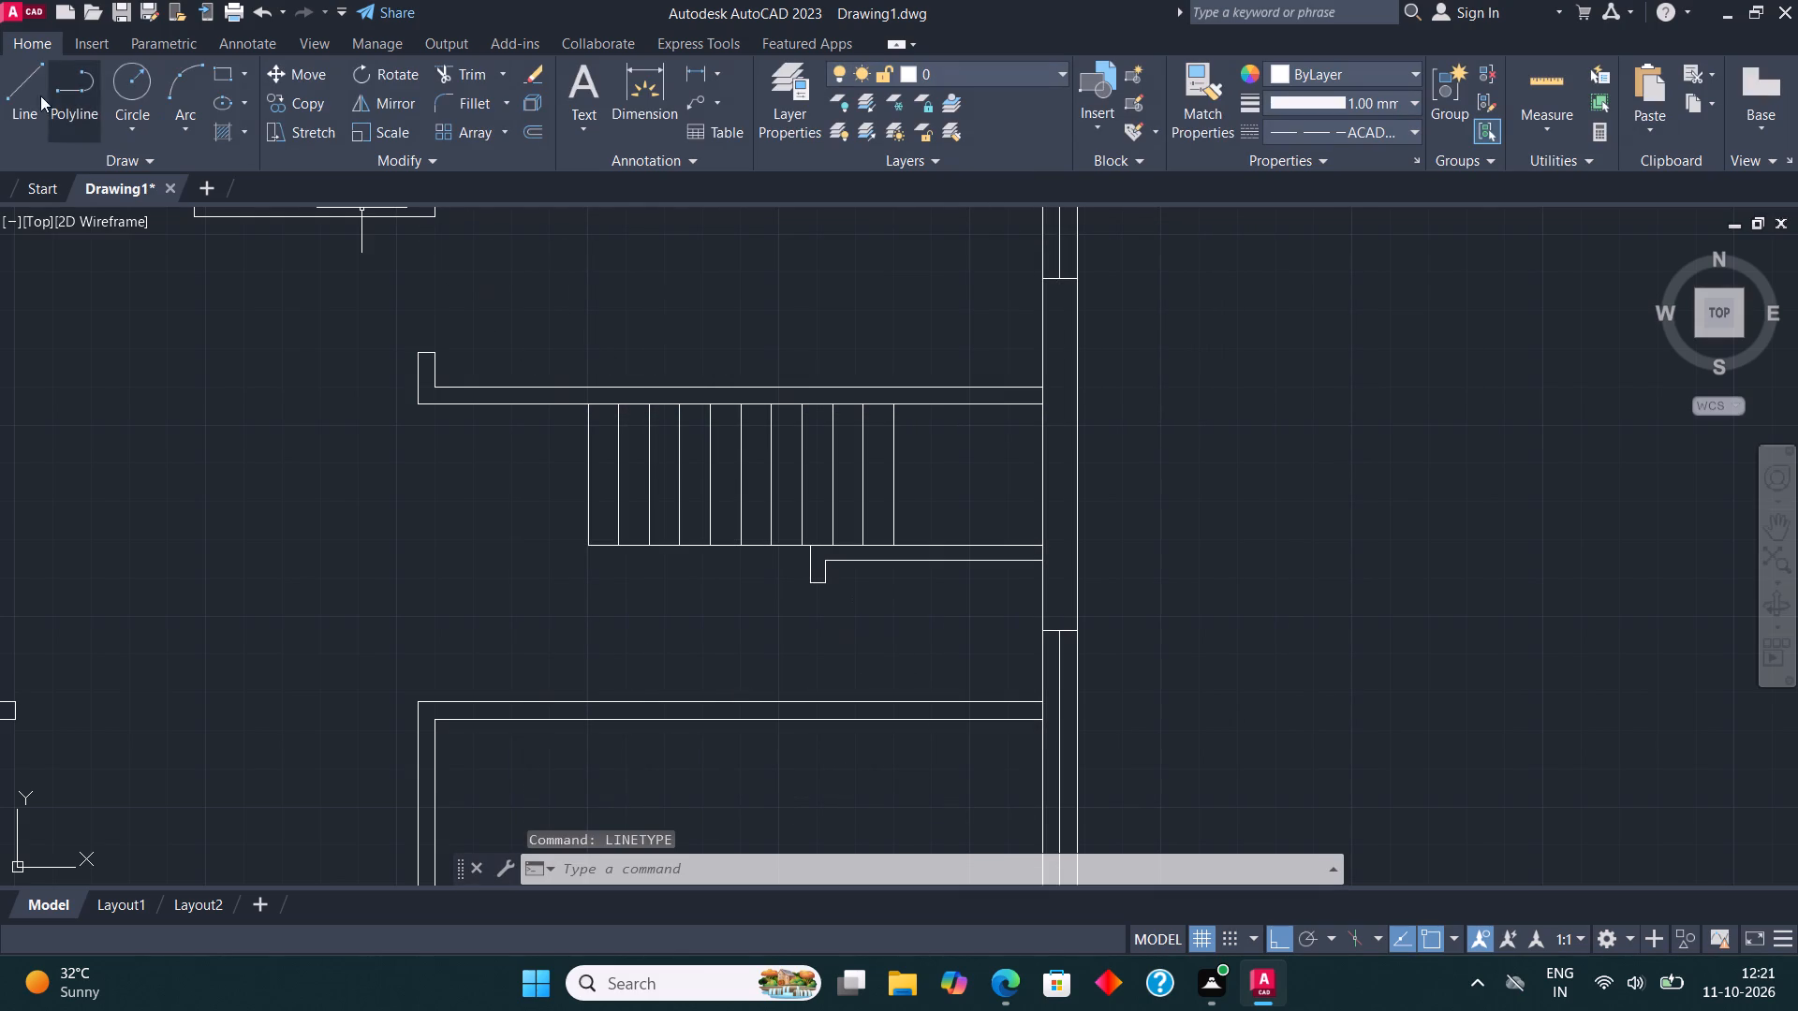
# Draw a dashed vertical line from the middle wall's lower face to the wall below, in line with the rightmost tread.
pyautogui.click(23, 74)
pyautogui.scroll(2, 878, 565)
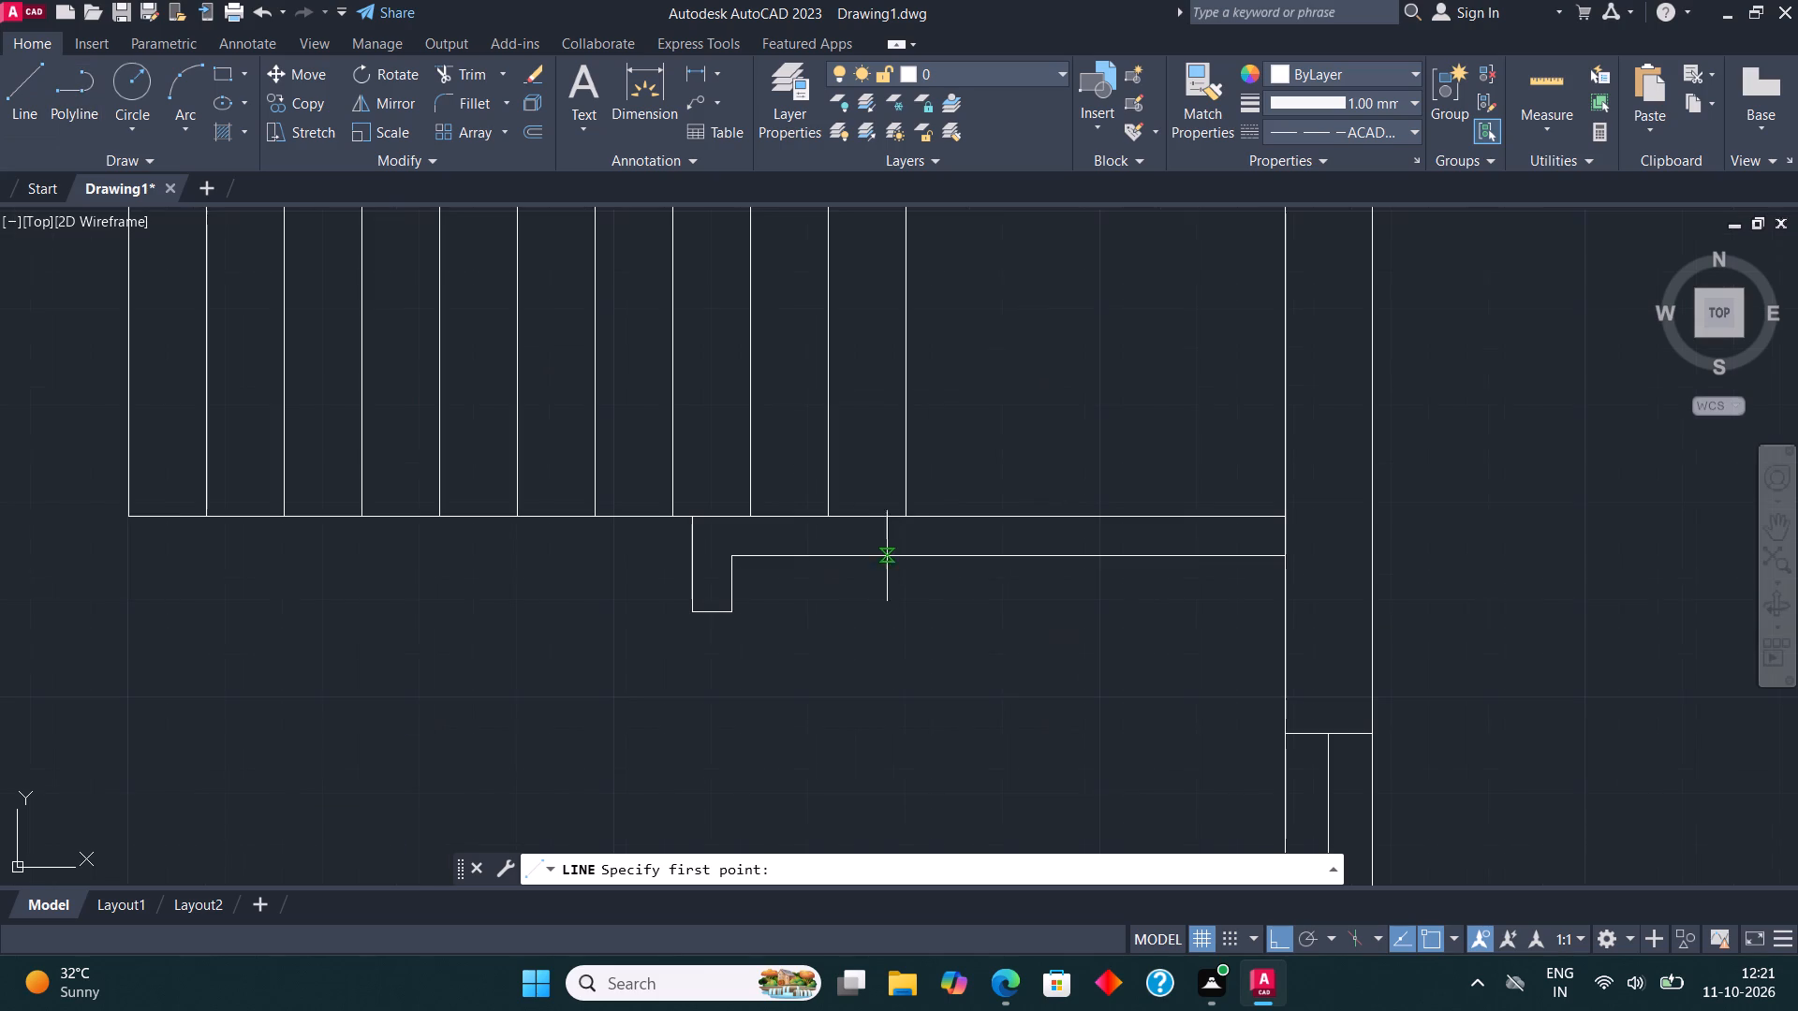
pyautogui.click(908, 556)
pyautogui.scroll(-1, 914, 645)
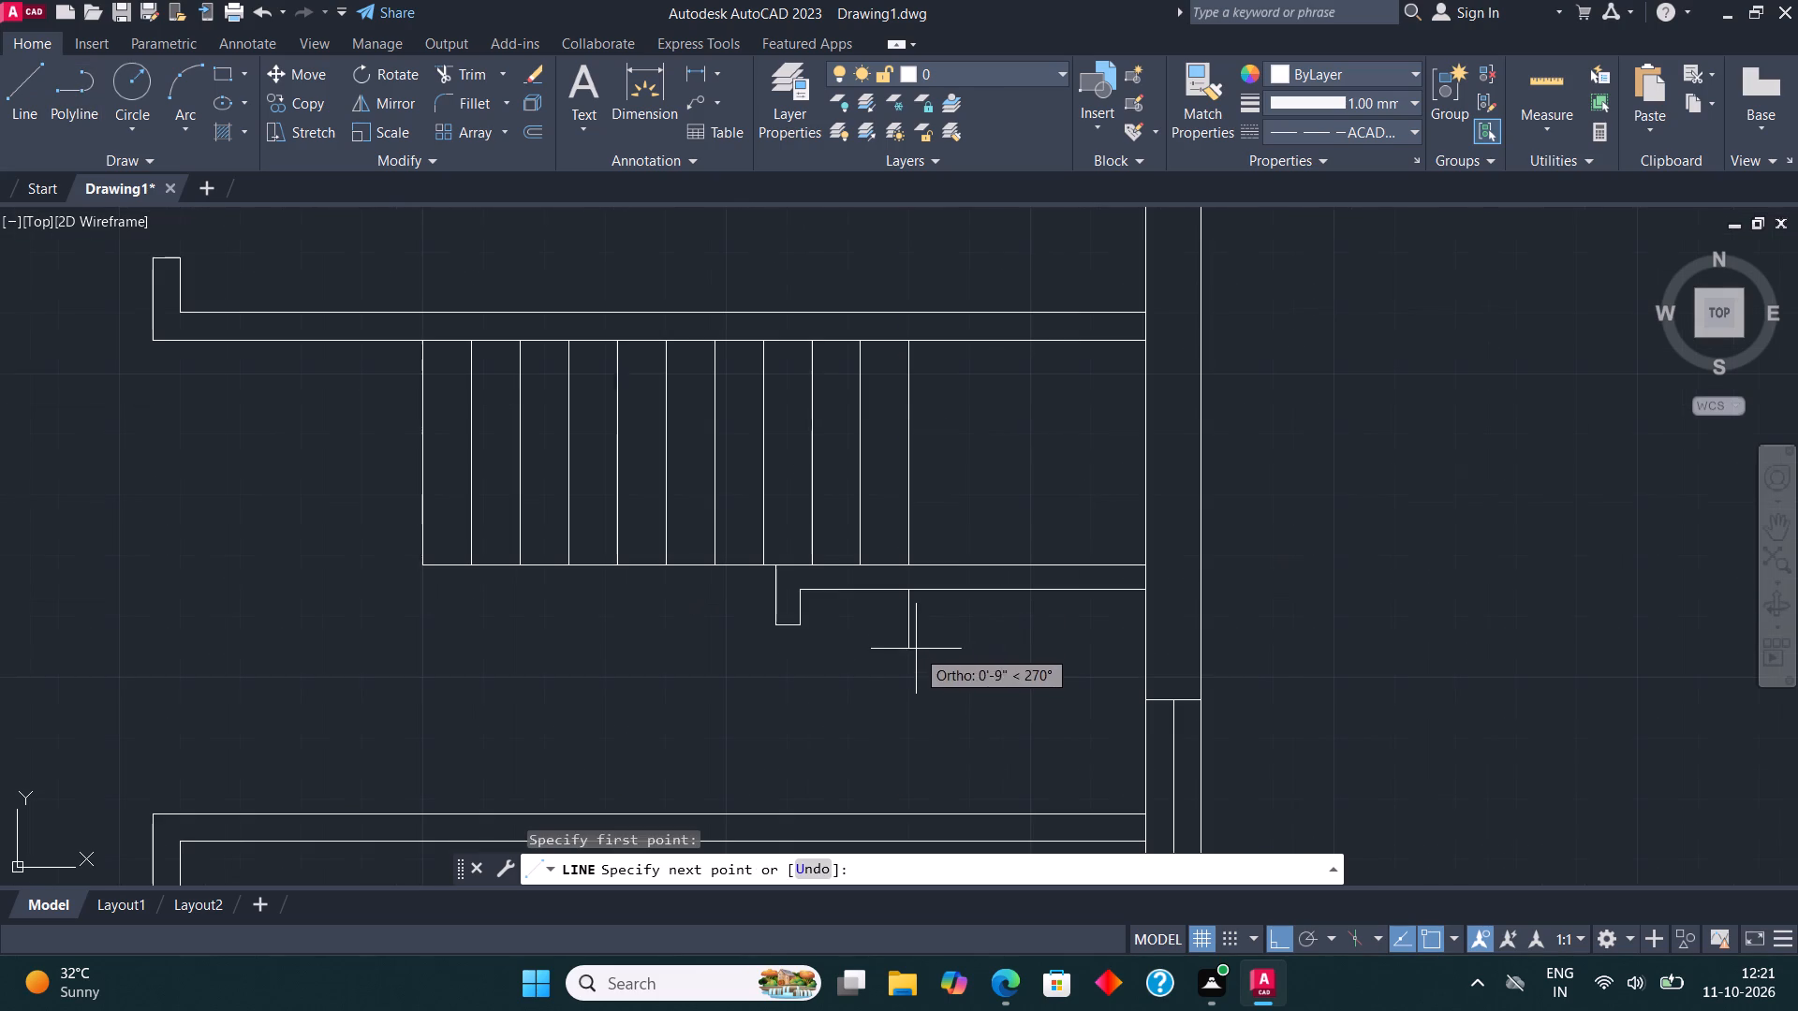
pyautogui.click(912, 808)
pyautogui.press('Escape')
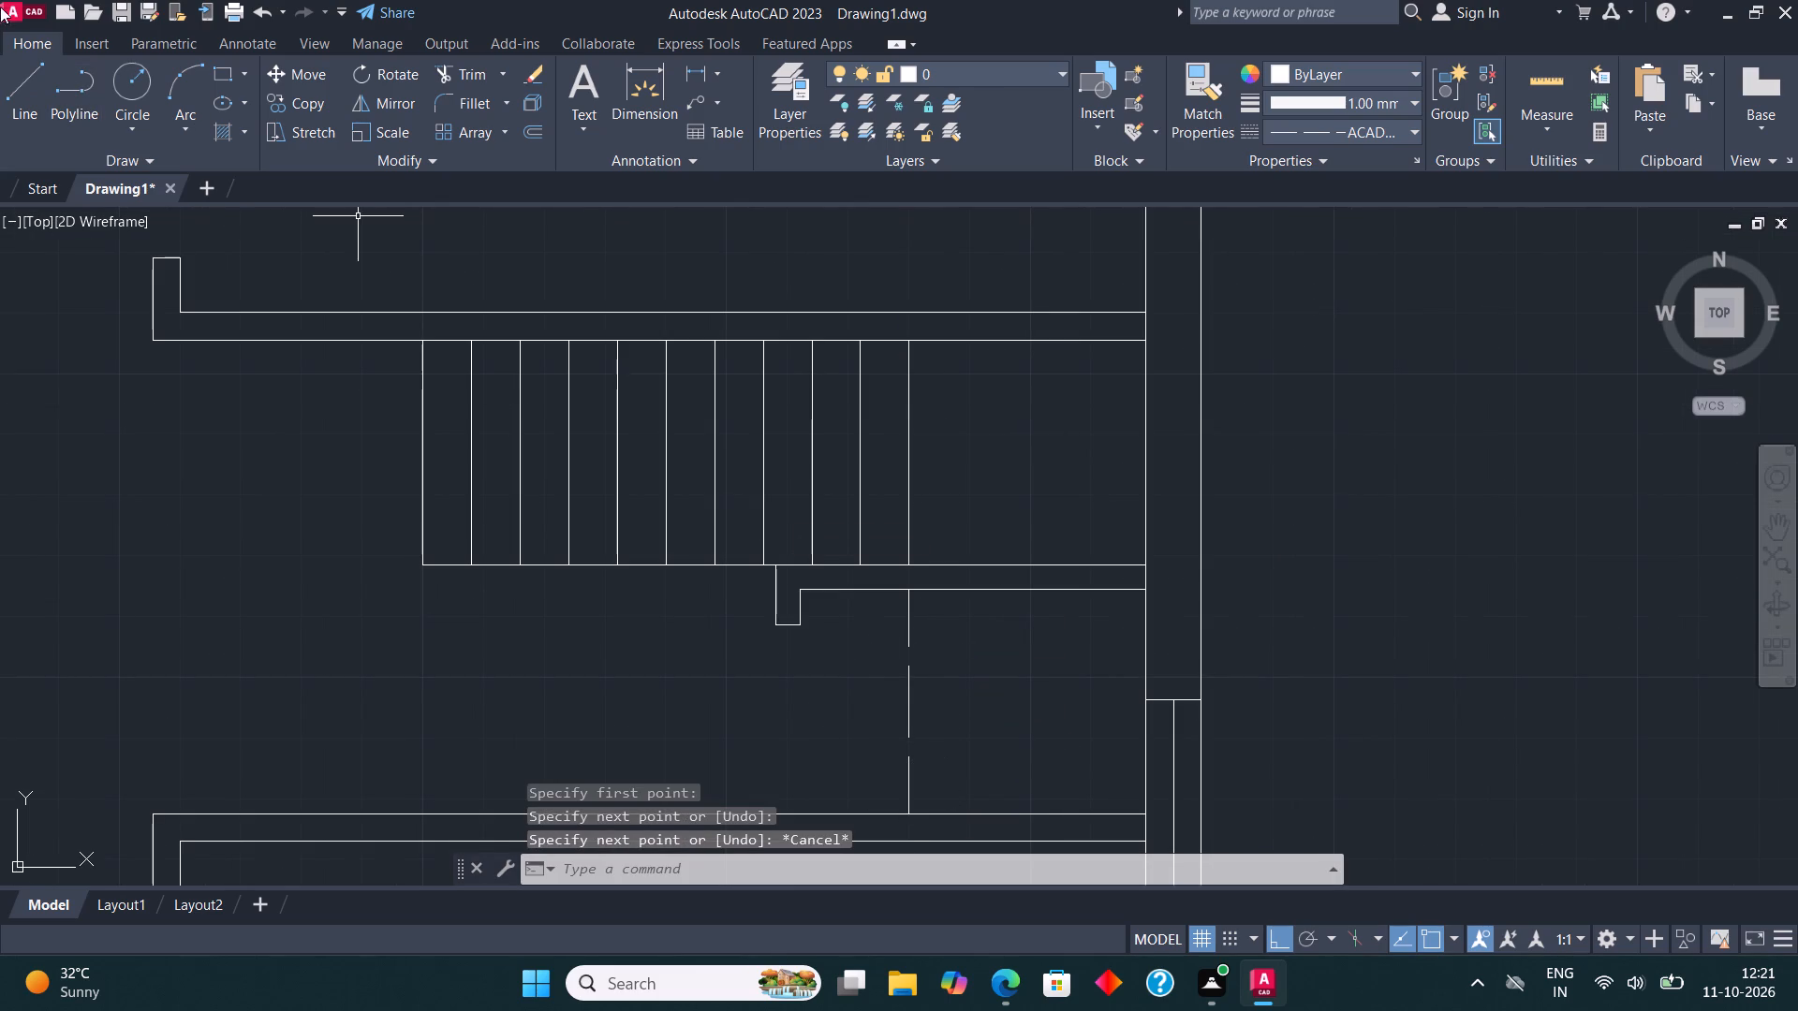
# Draw two more dashed lines from the middle wall's lower face to the wall below, aligned with the second and third treads from the right.
pyautogui.click(35, 72)
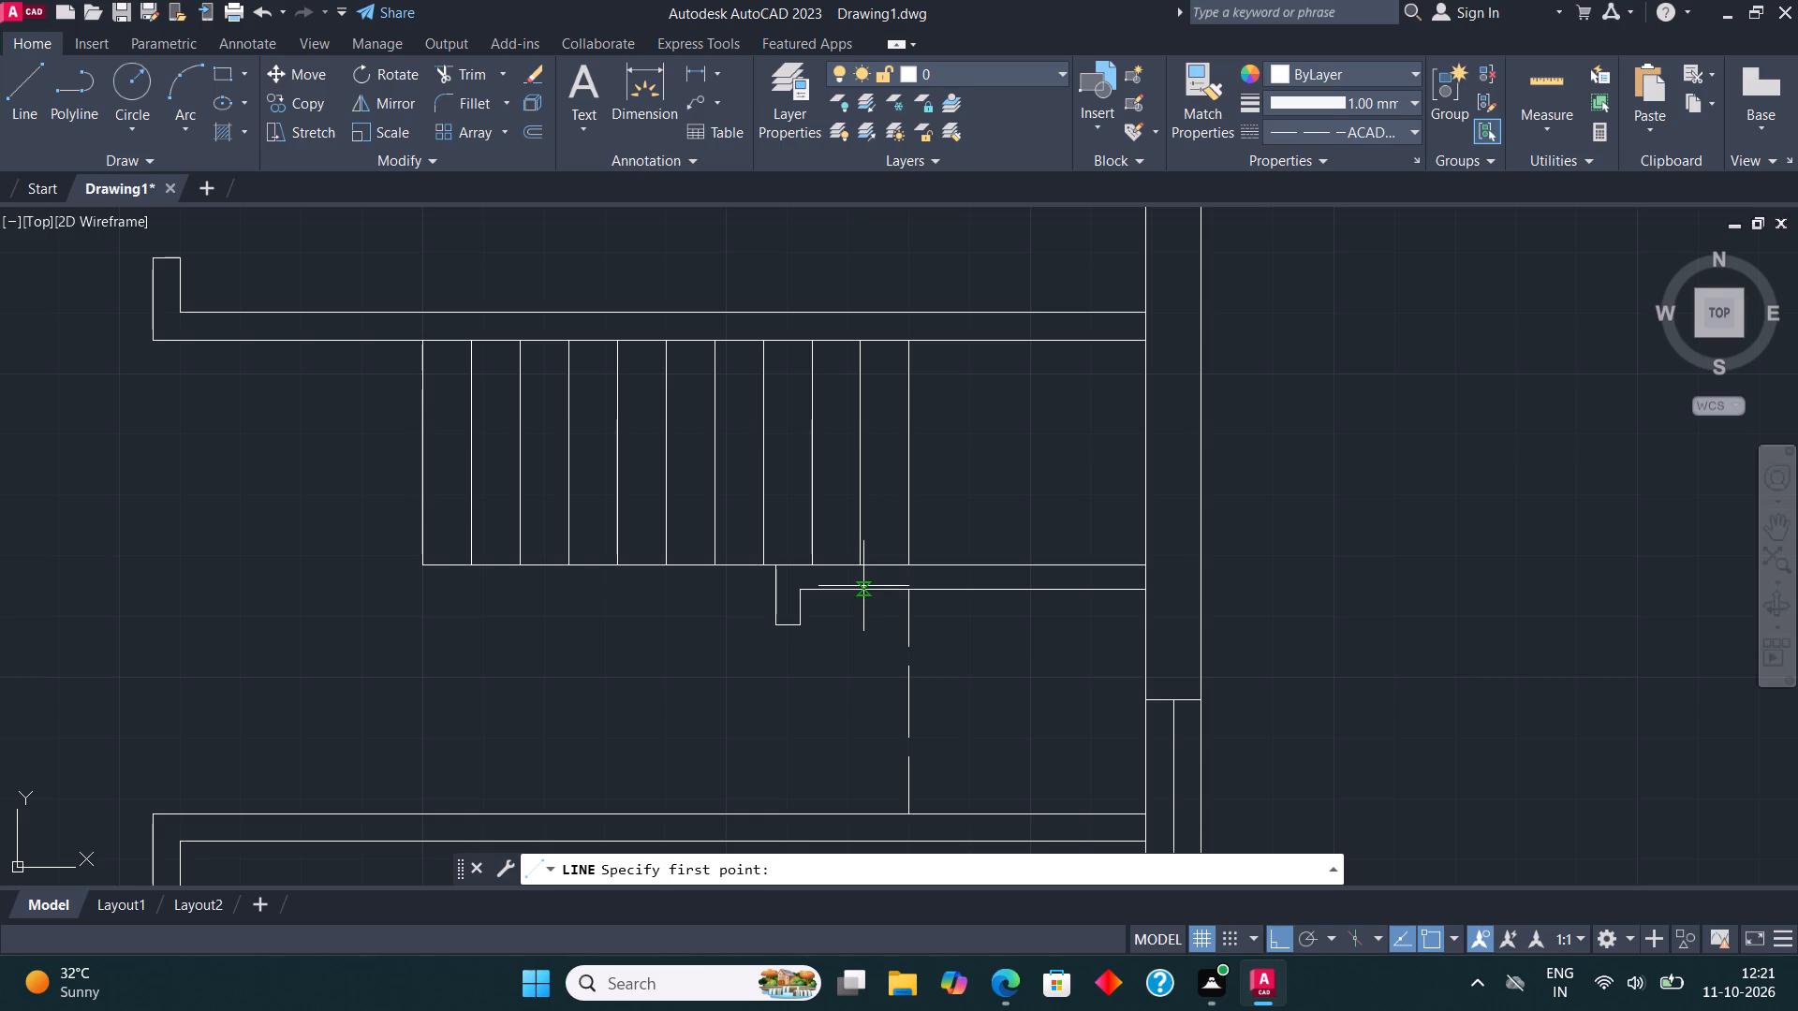
pyautogui.scroll(2, 863, 589)
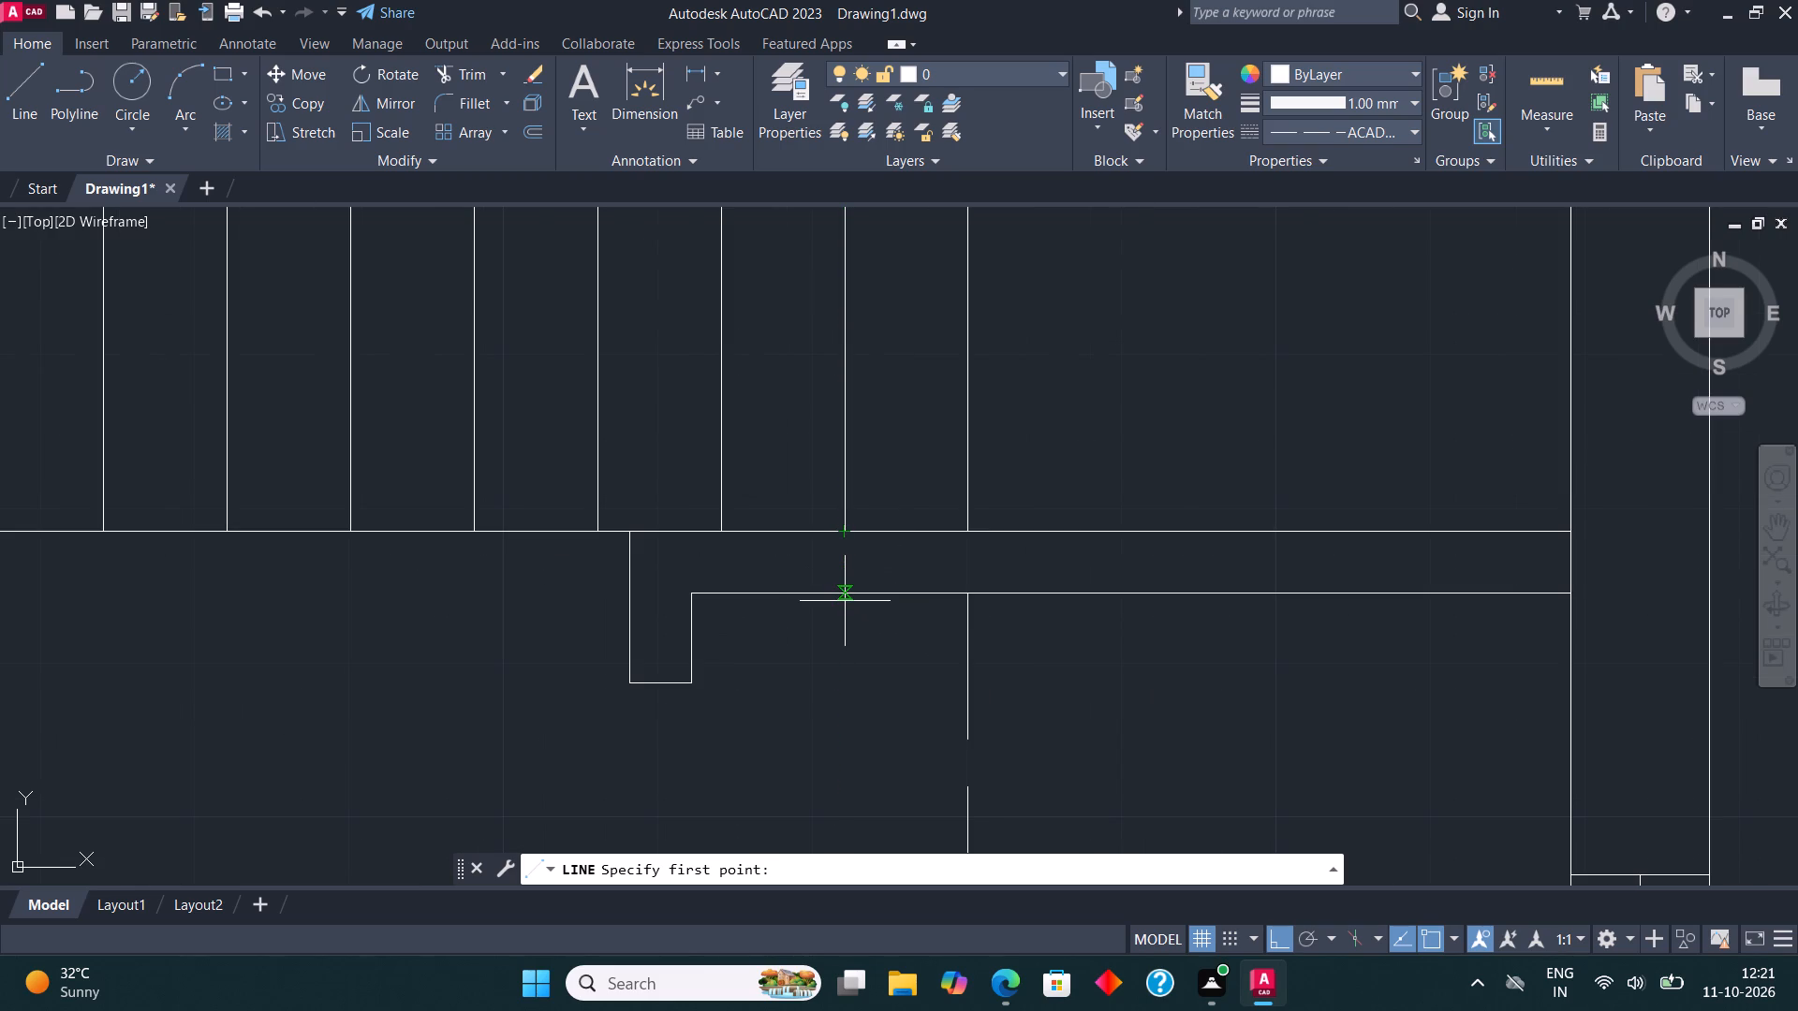
pyautogui.click(845, 594)
pyautogui.scroll(-2, 845, 630)
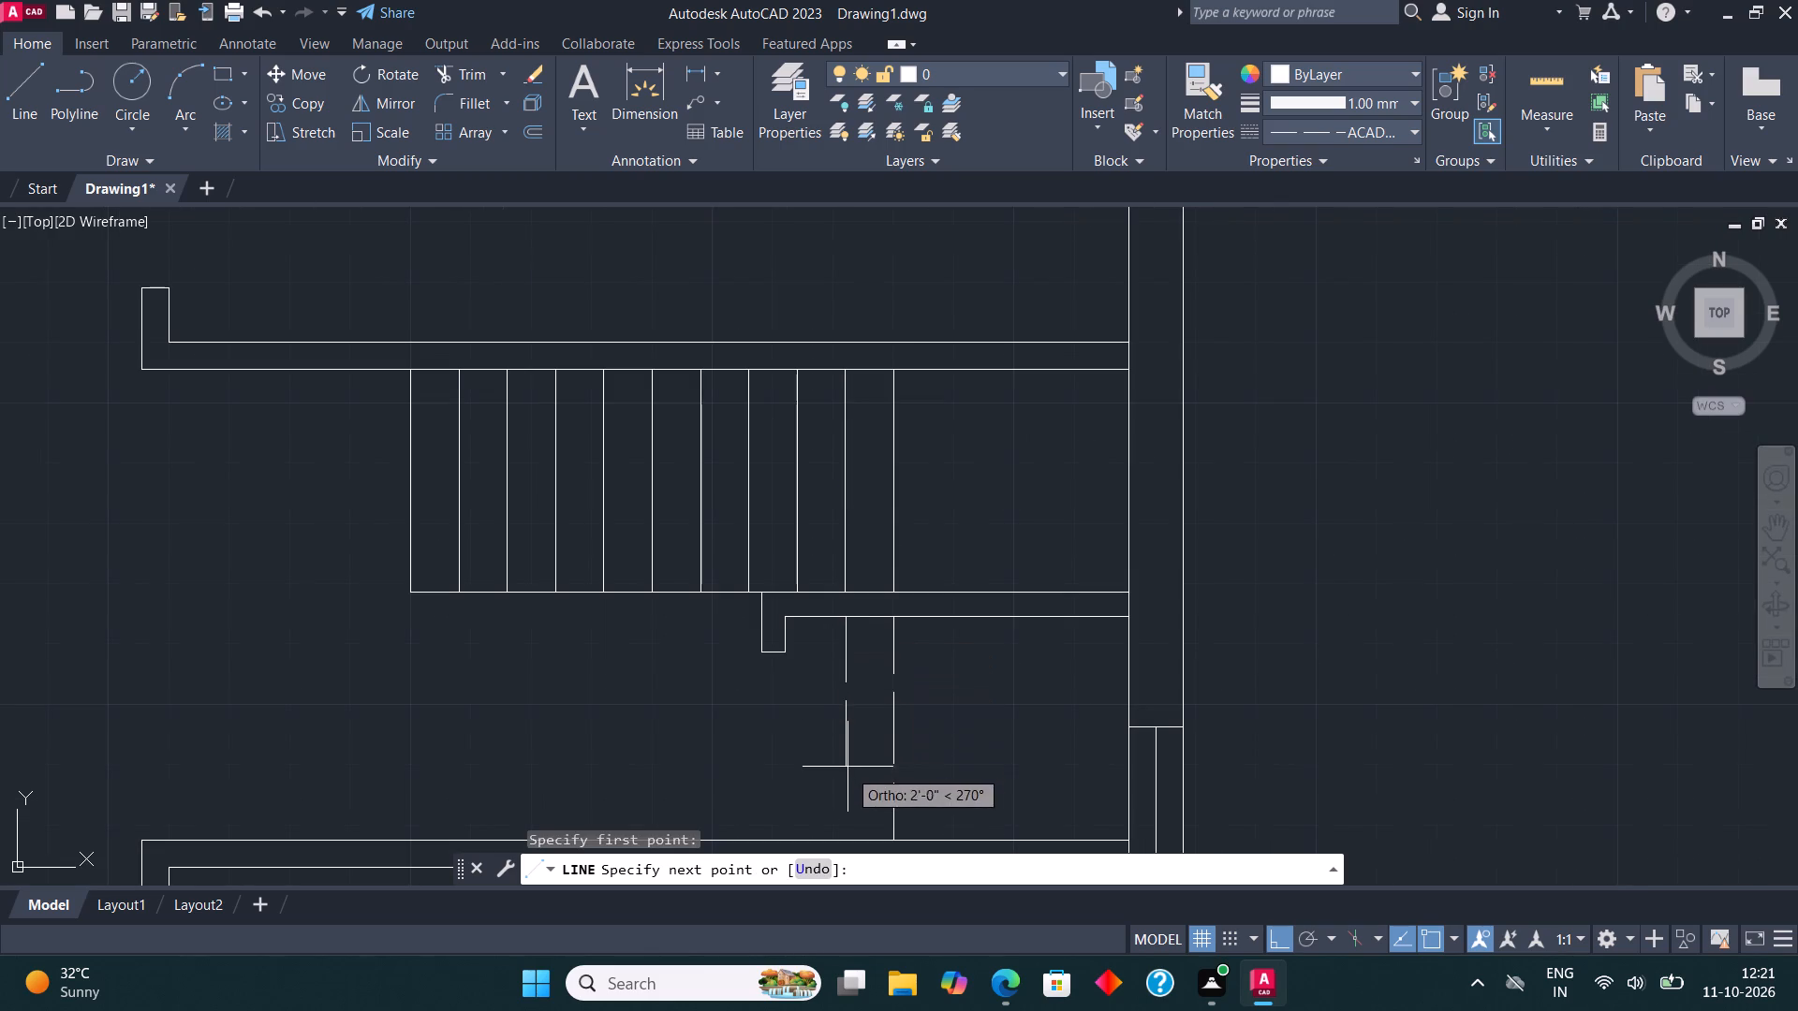
pyautogui.click(844, 844)
pyautogui.moveTo(847, 579); pyautogui.dragTo(852, 434, button='middle')
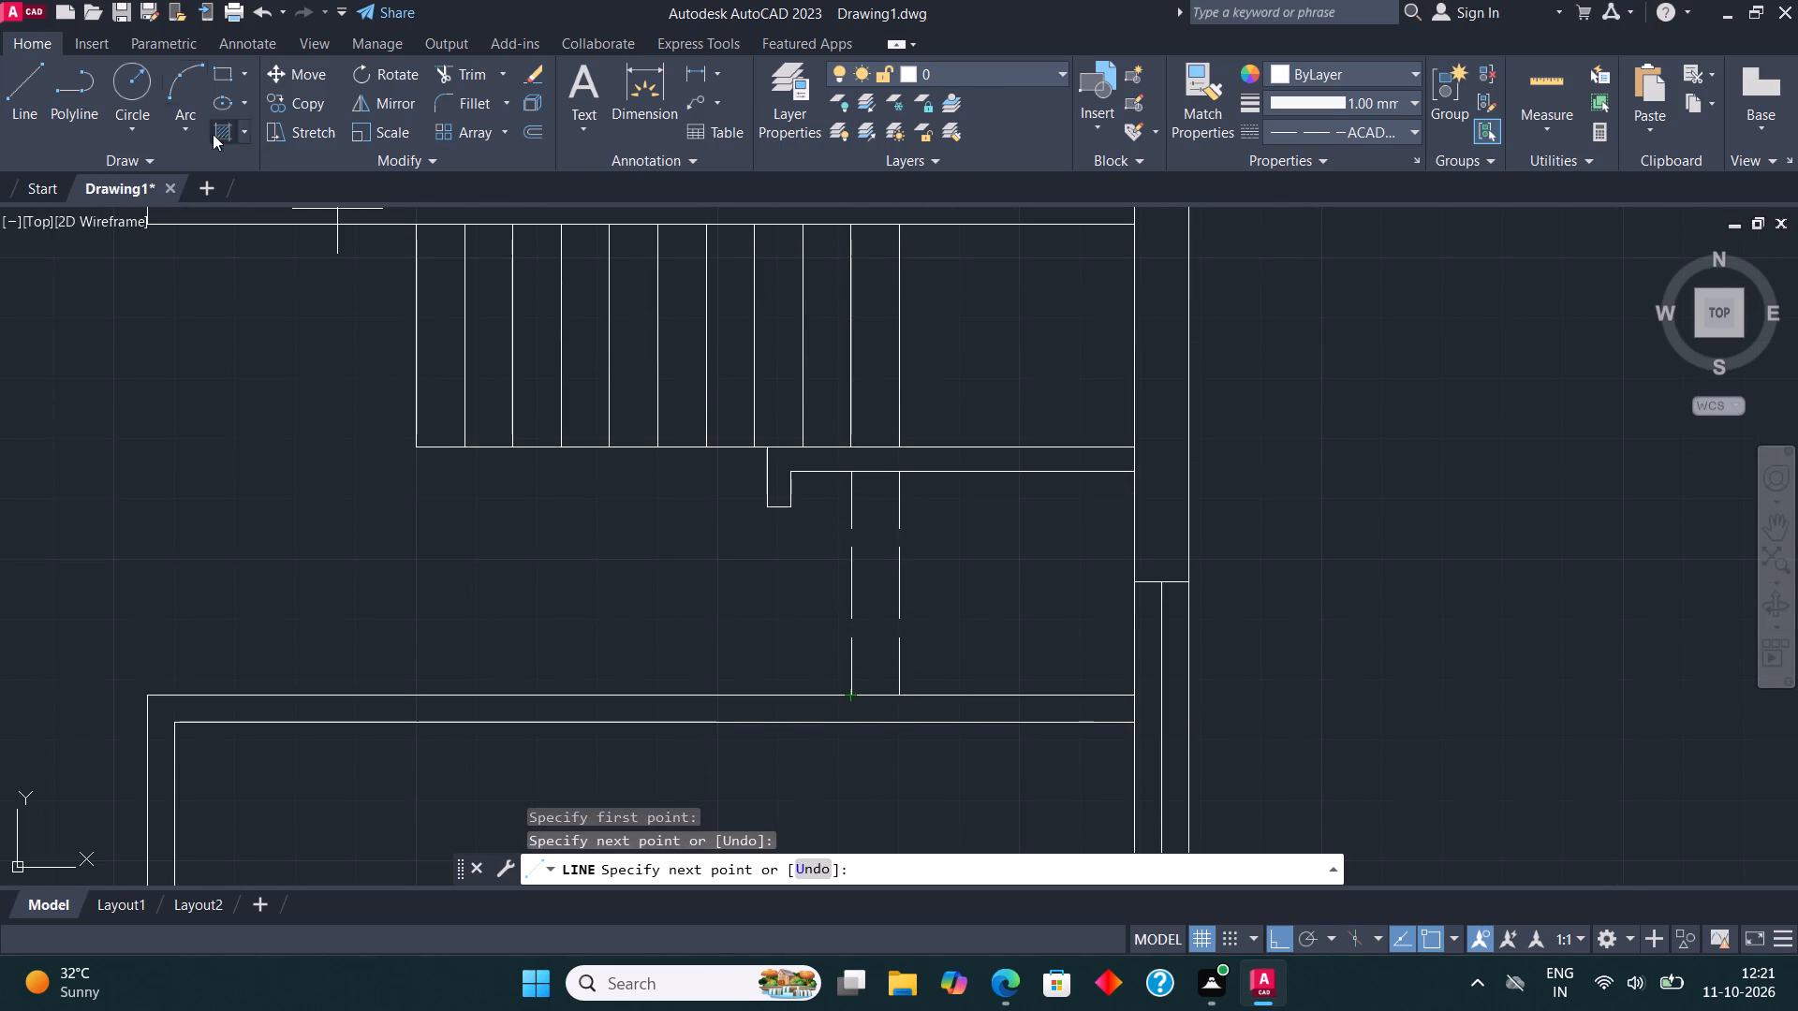
pyautogui.click(5, 72)
pyautogui.scroll(2, 797, 447)
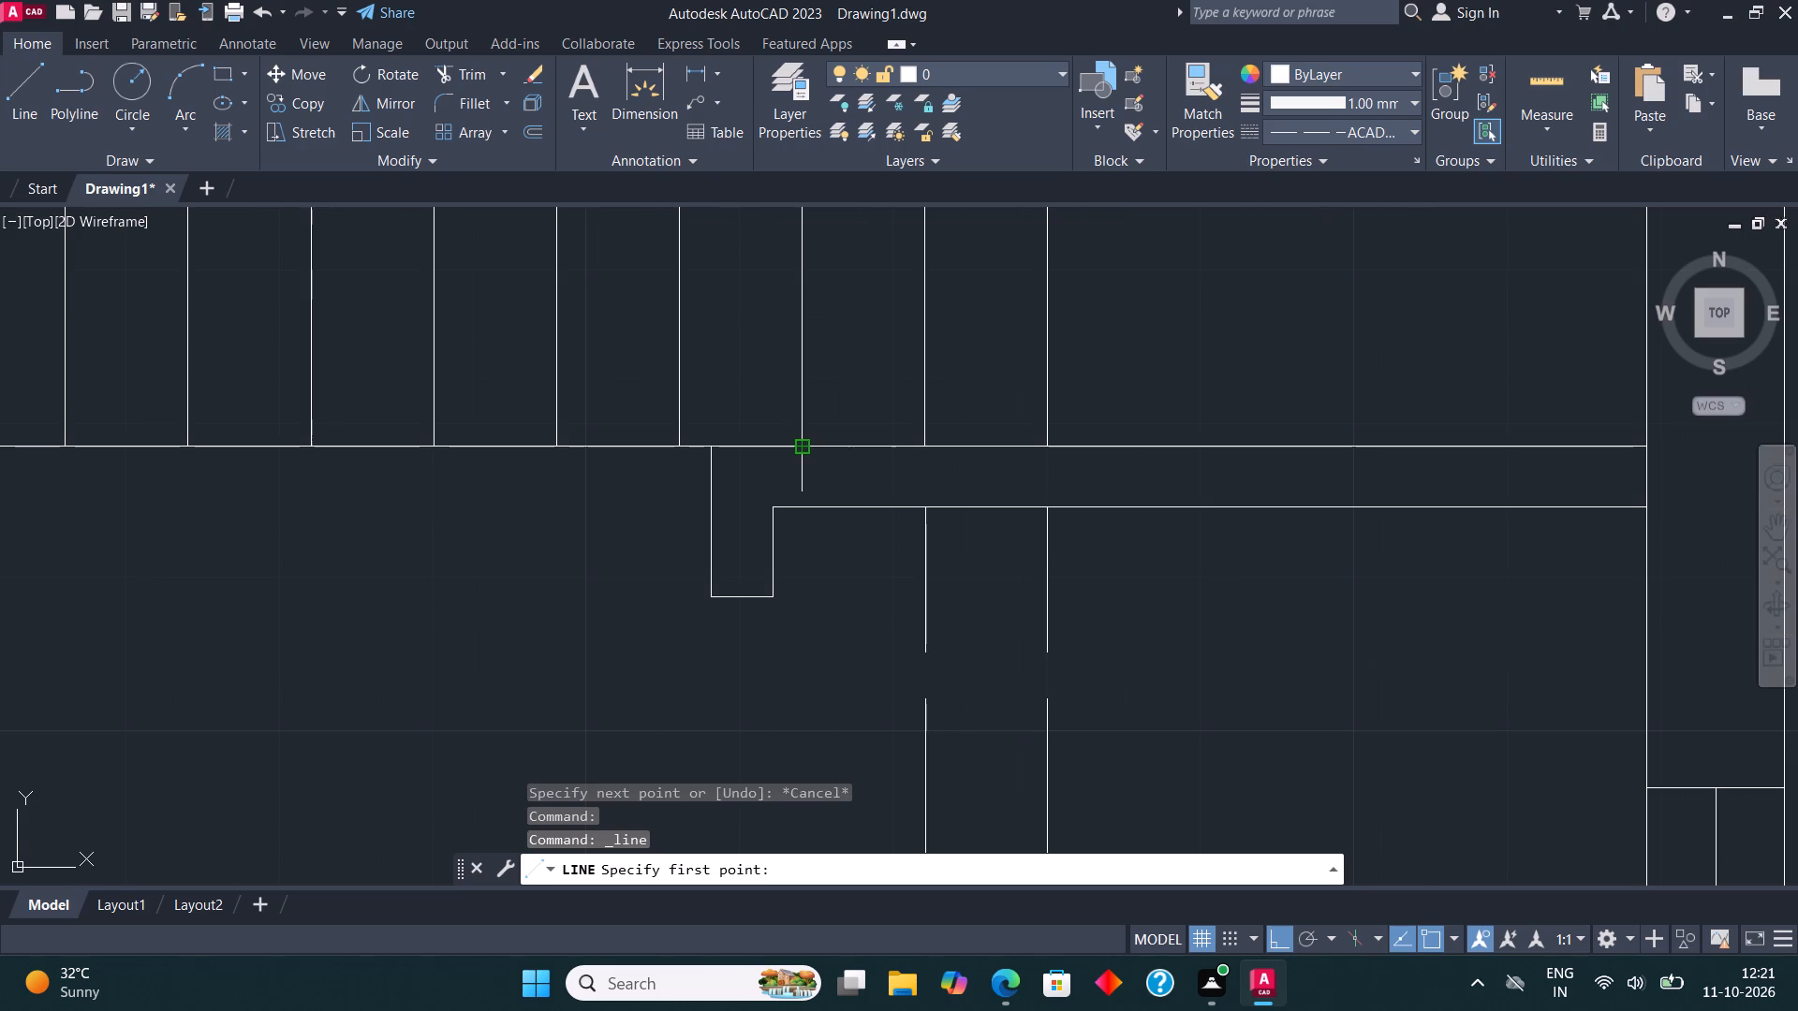
pyautogui.click(799, 503)
pyautogui.scroll(-3, 799, 524)
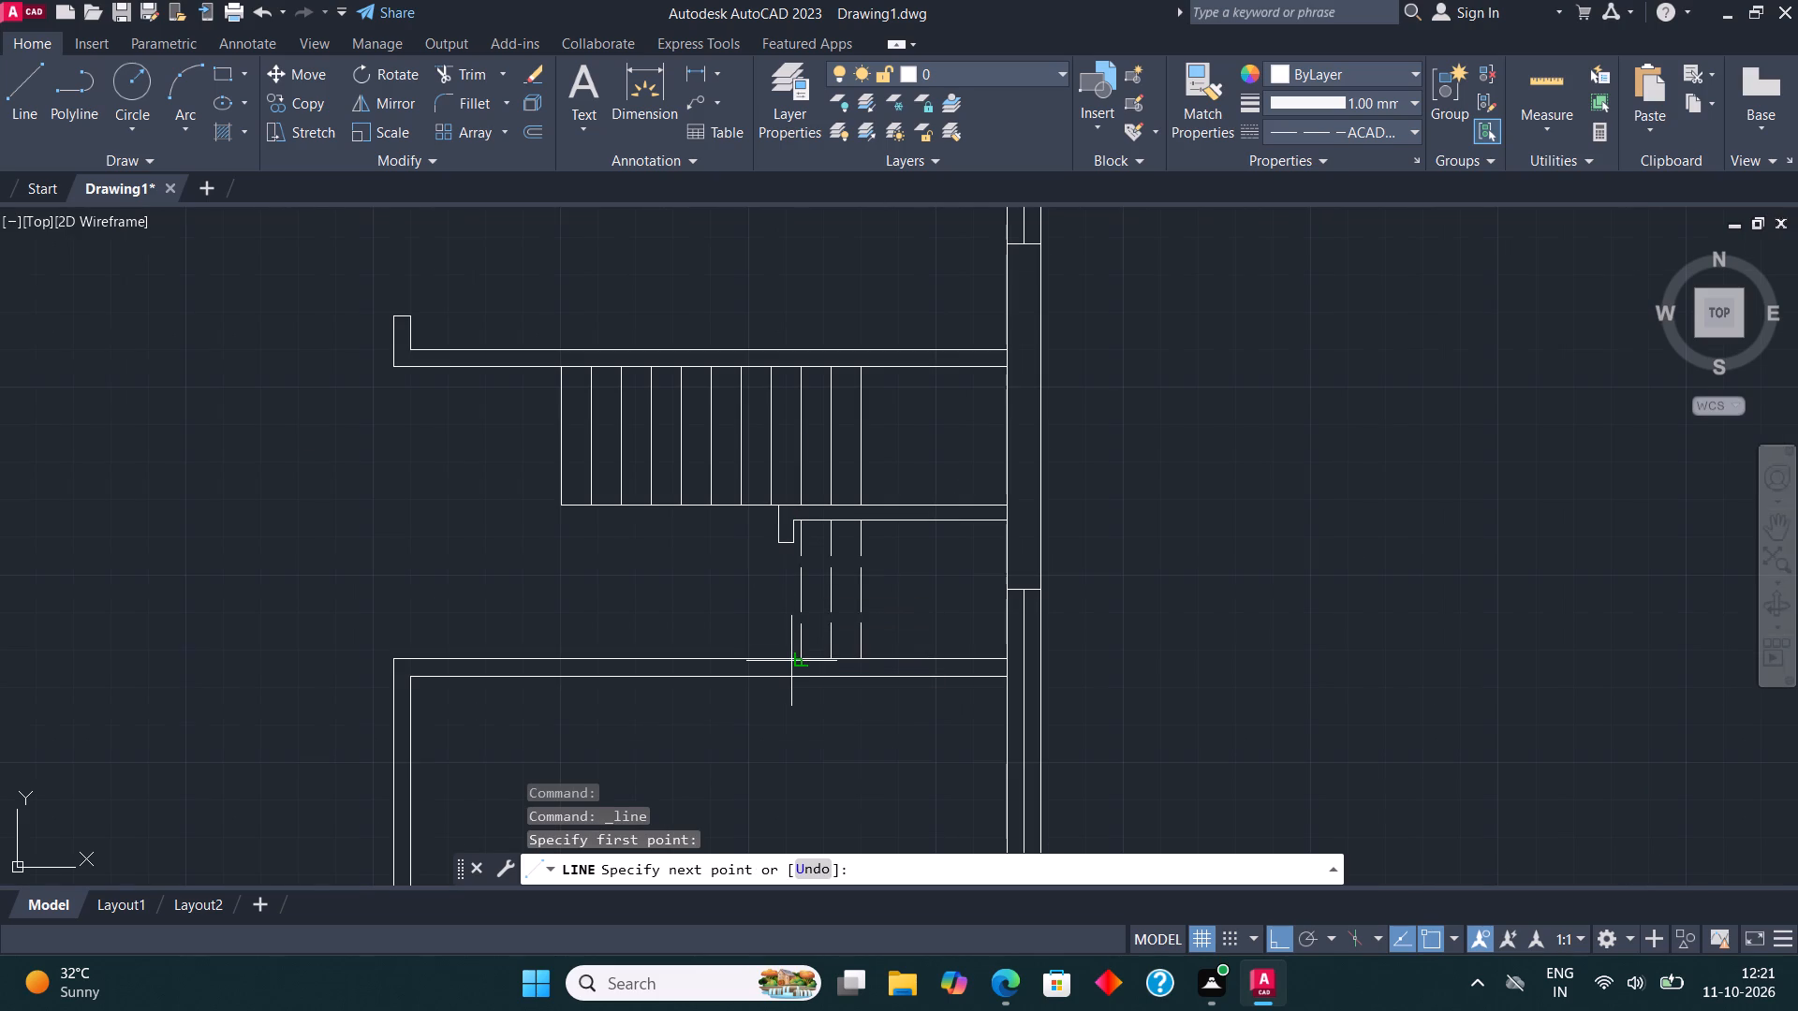
pyautogui.click(791, 661)
# Extend the two treads just left of the middle wall stub with dashed lines down to the lower wall.
pyautogui.click(29, 73)
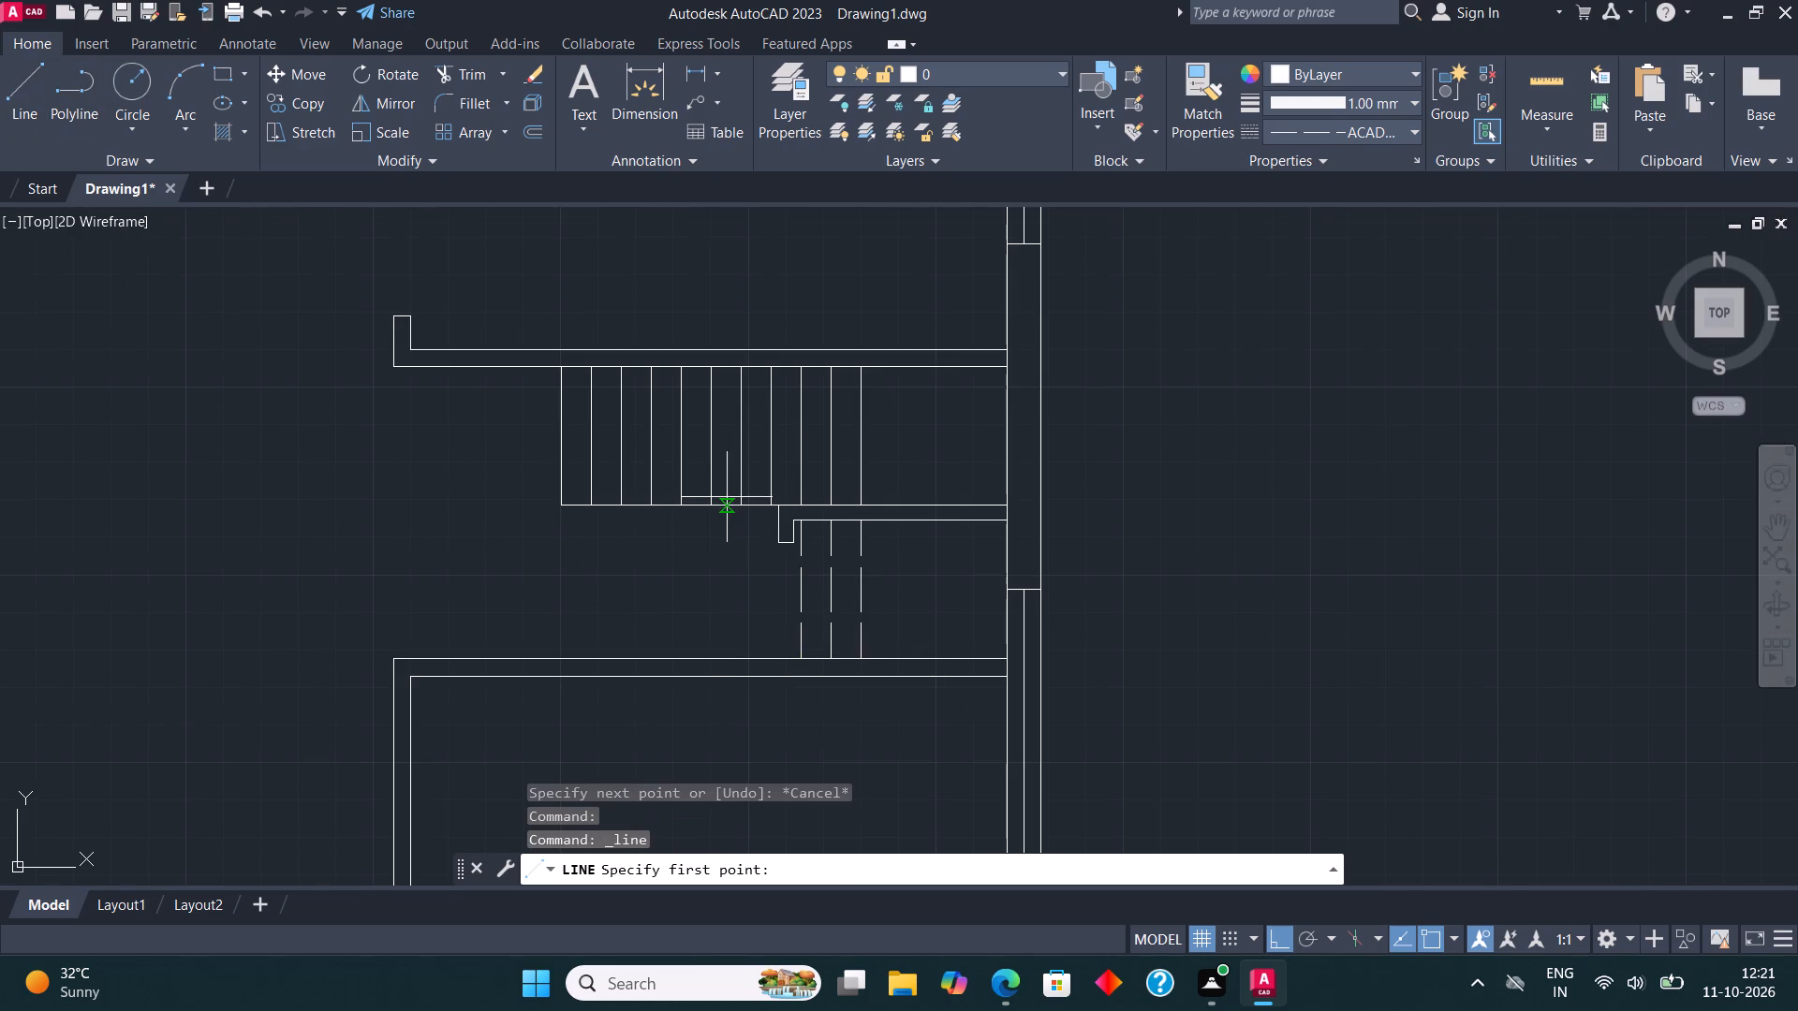
pyautogui.scroll(2, 729, 503)
pyautogui.click(828, 509)
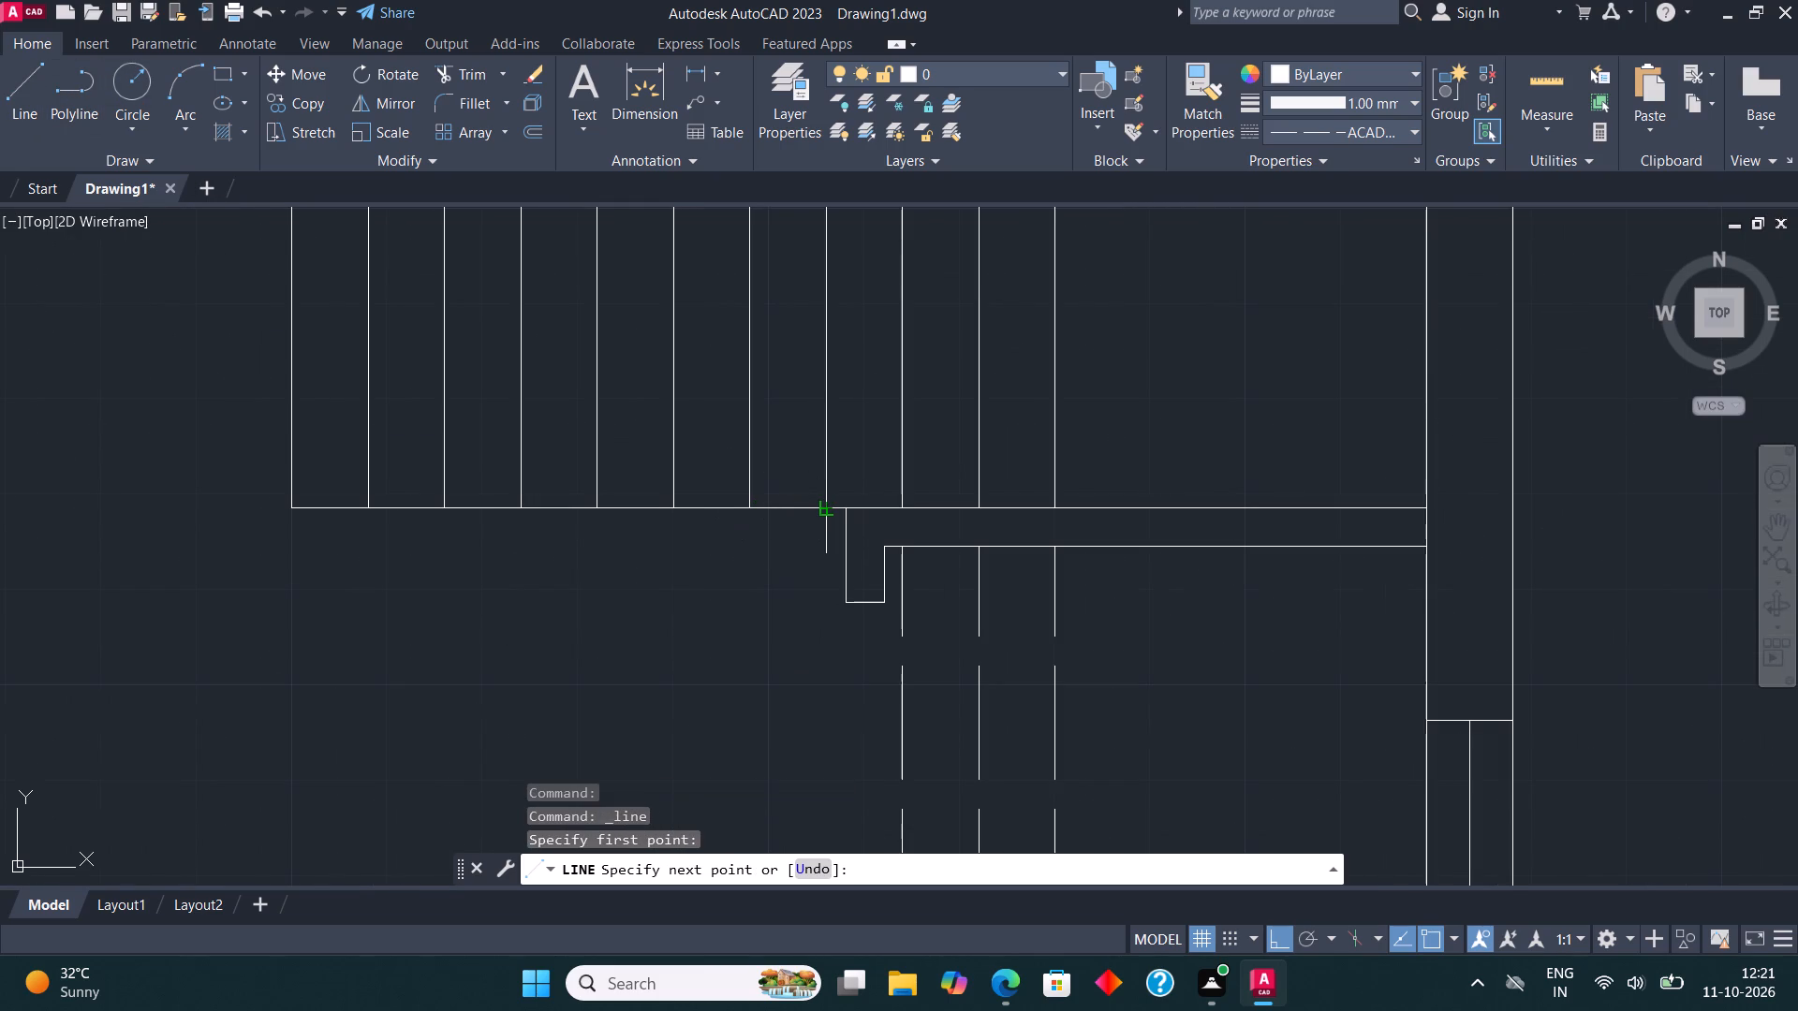
pyautogui.scroll(-1, 828, 509)
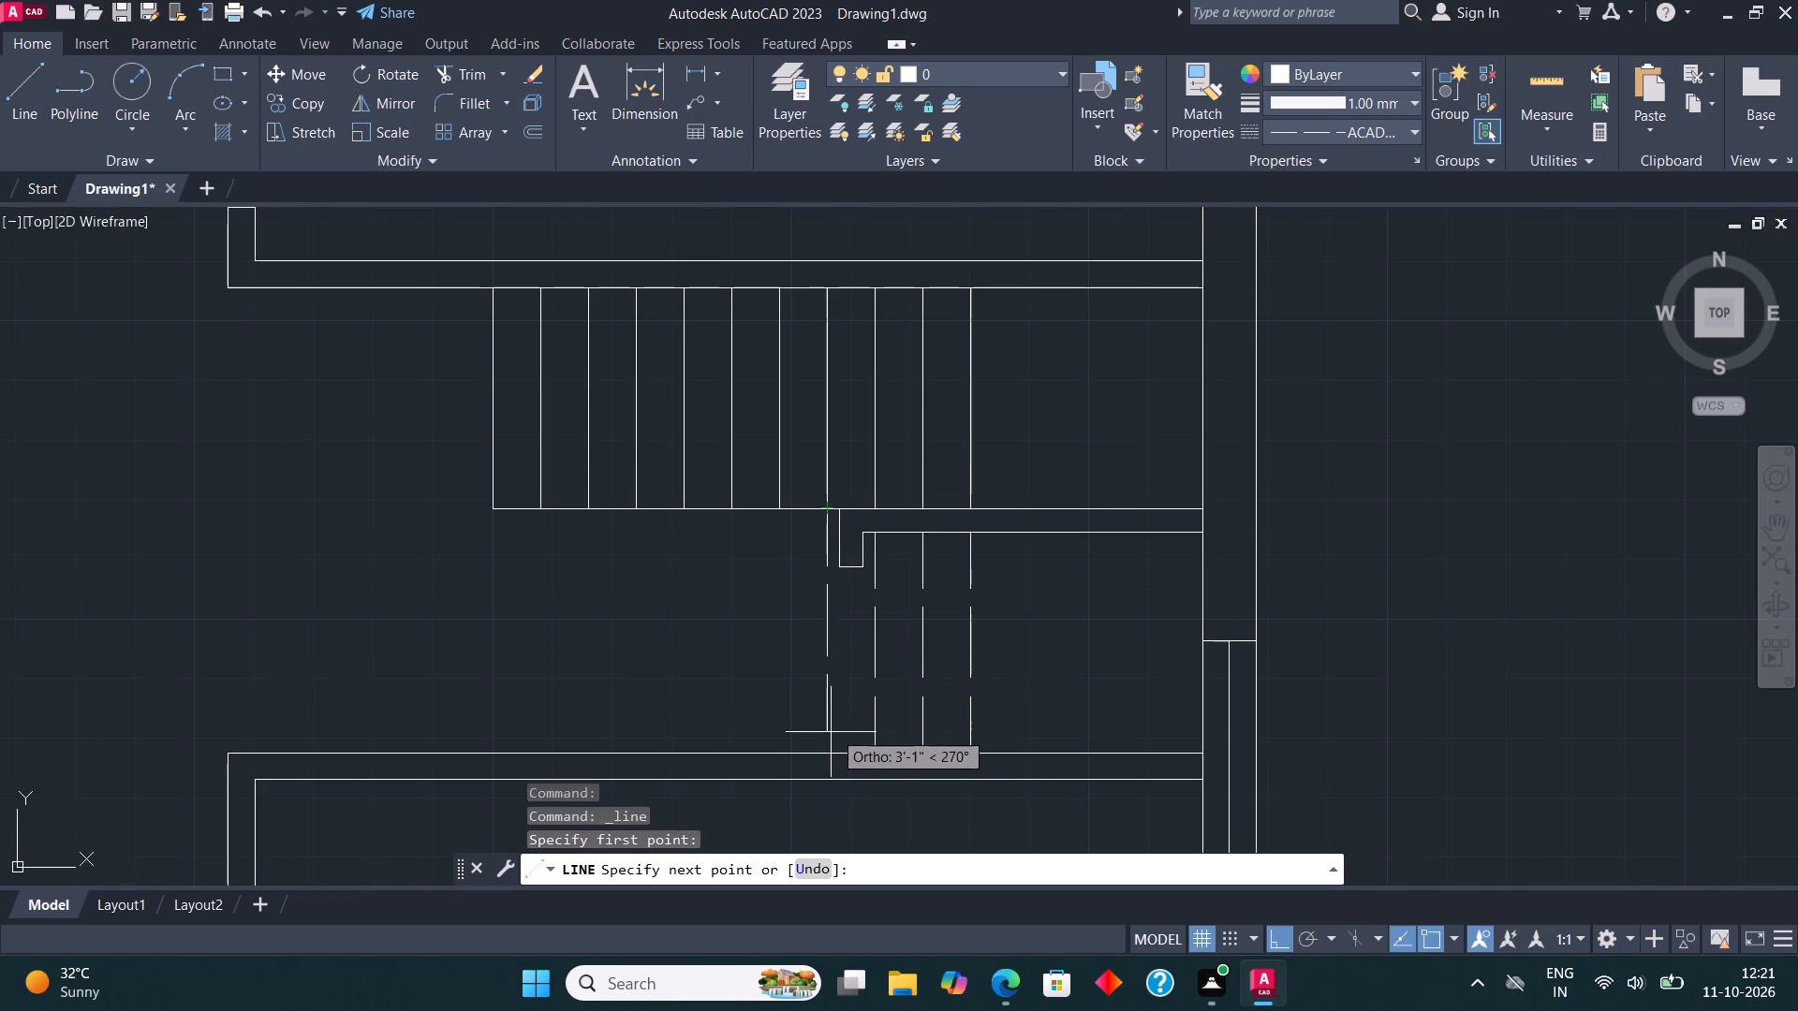
pyautogui.click(831, 751)
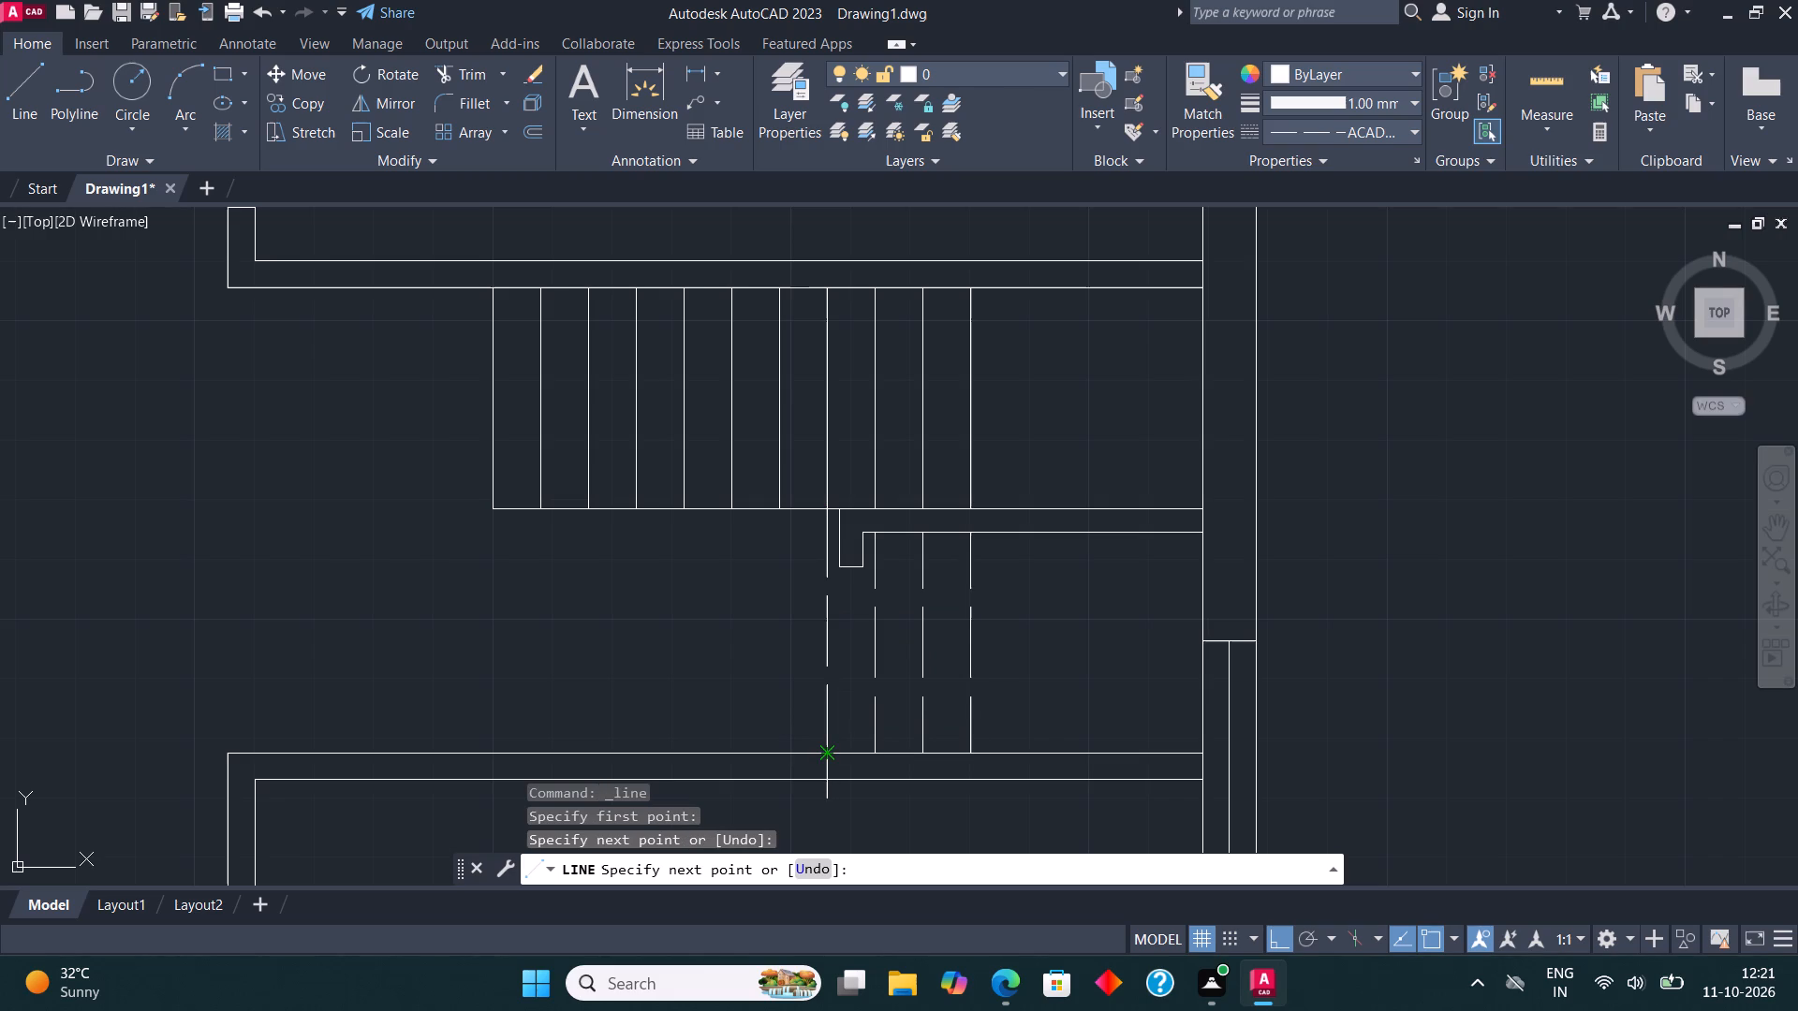
pyautogui.click(7, 100)
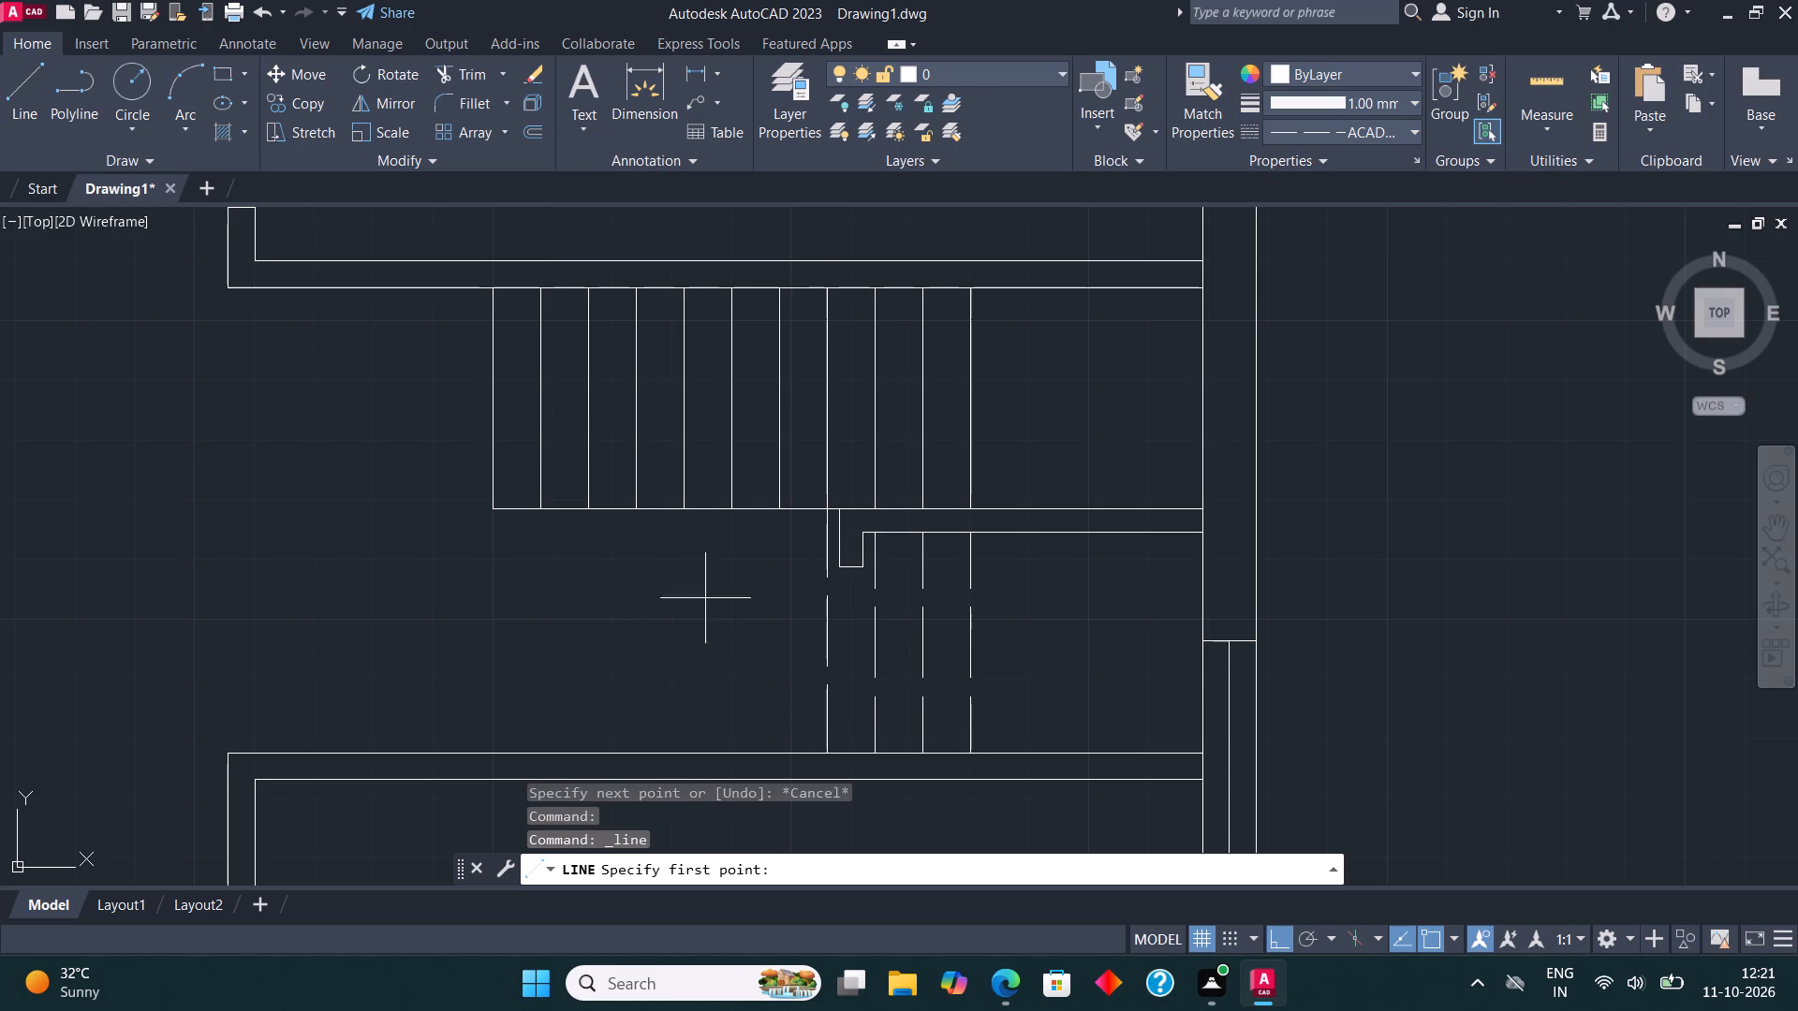
pyautogui.click(774, 512)
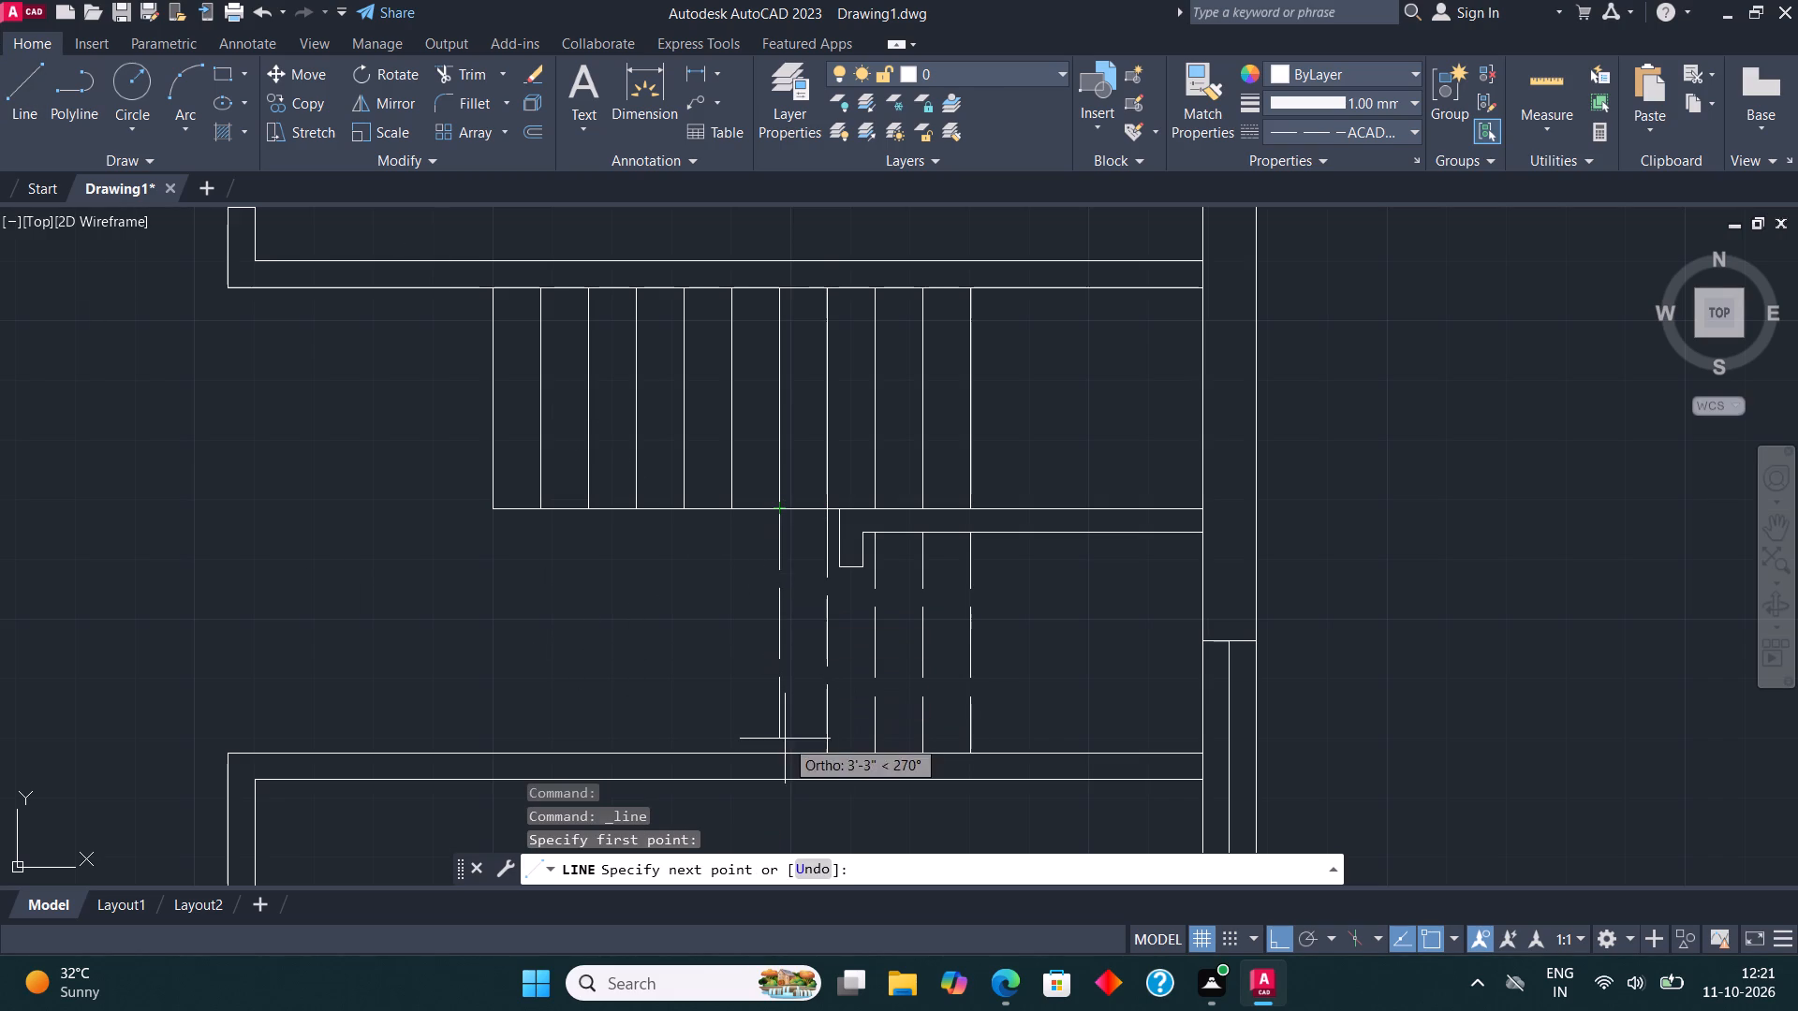
pyautogui.click(787, 758)
# Draw dashed lines from the lower ends of the two leftmost treads down to the lower wall.
pyautogui.click(22, 92)
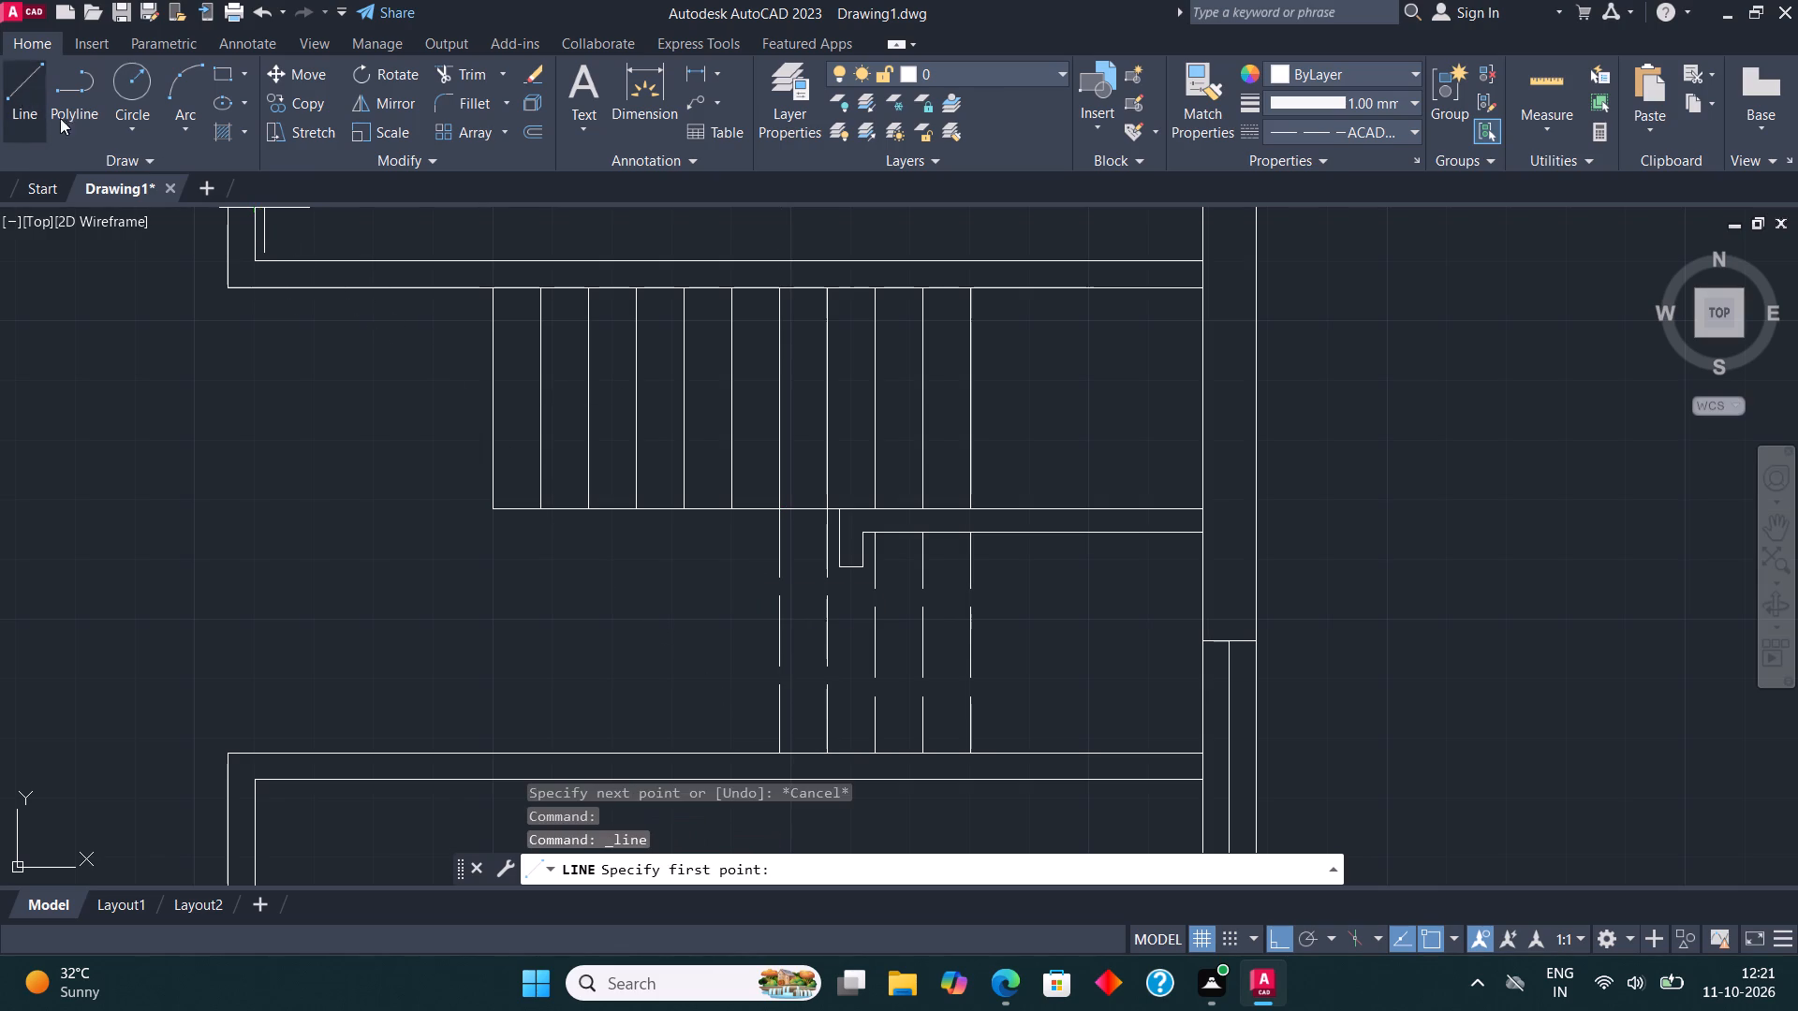
pyautogui.click(485, 508)
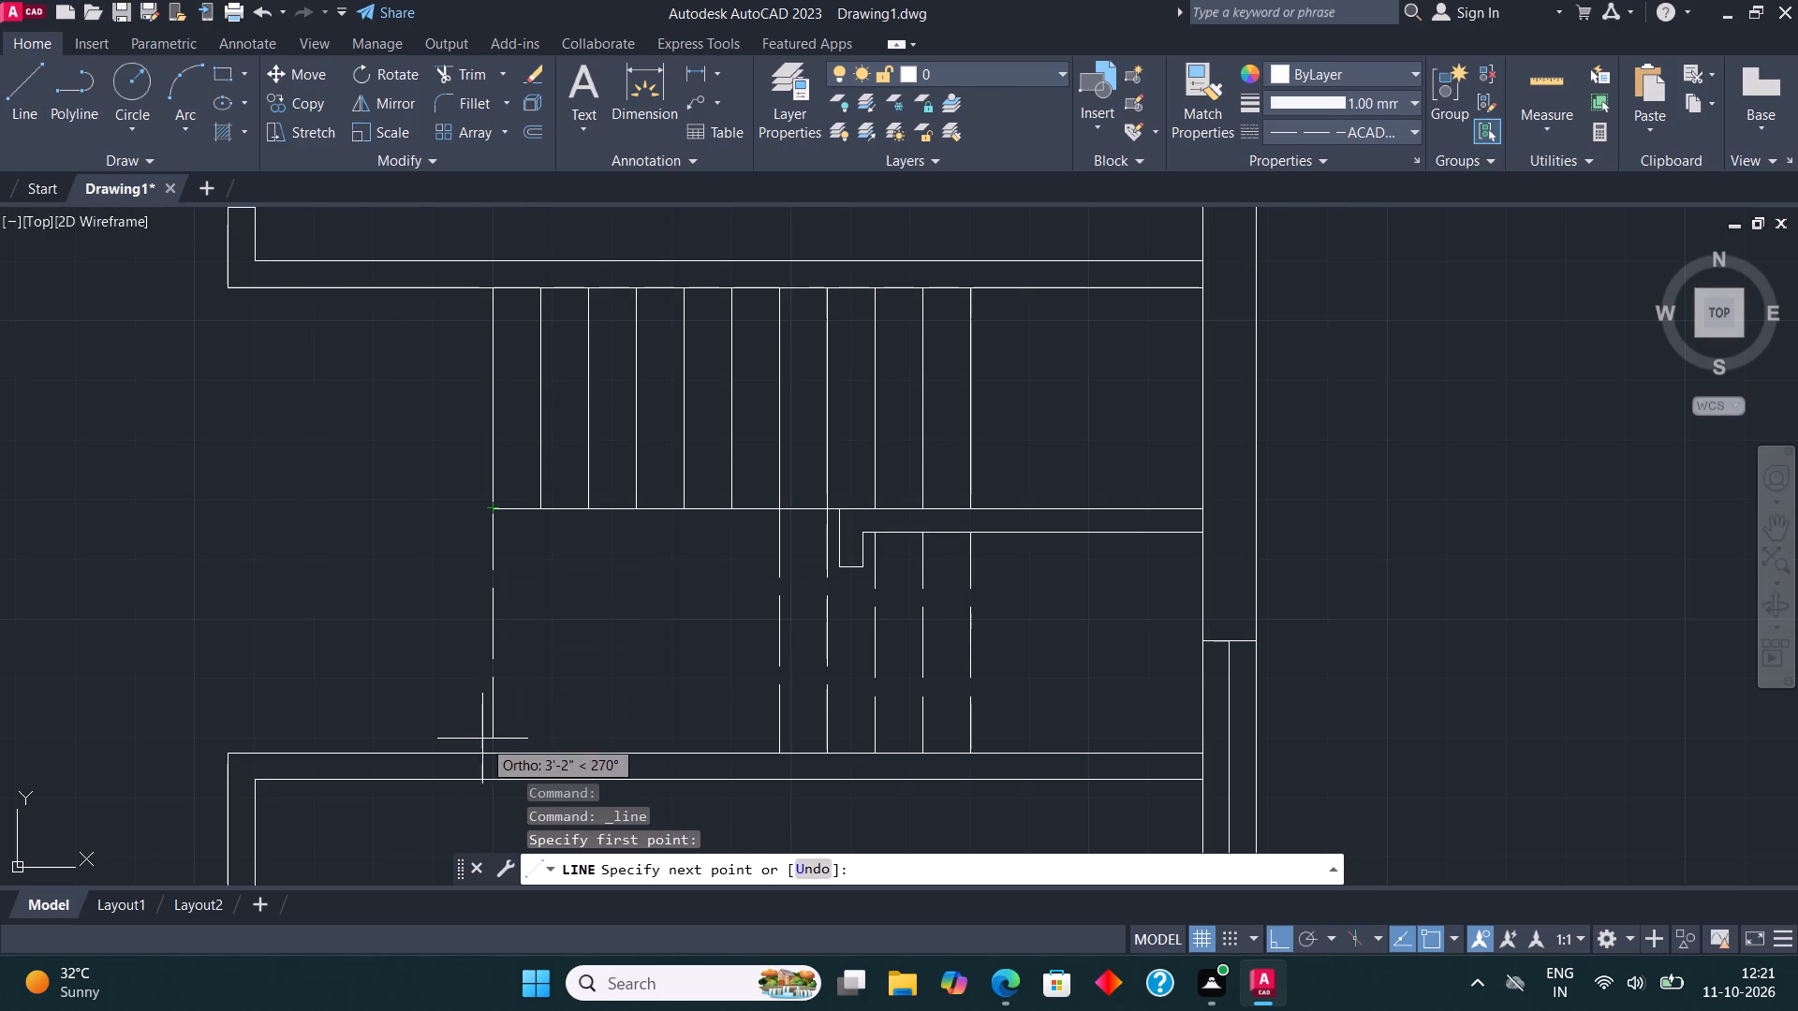
pyautogui.click(486, 744)
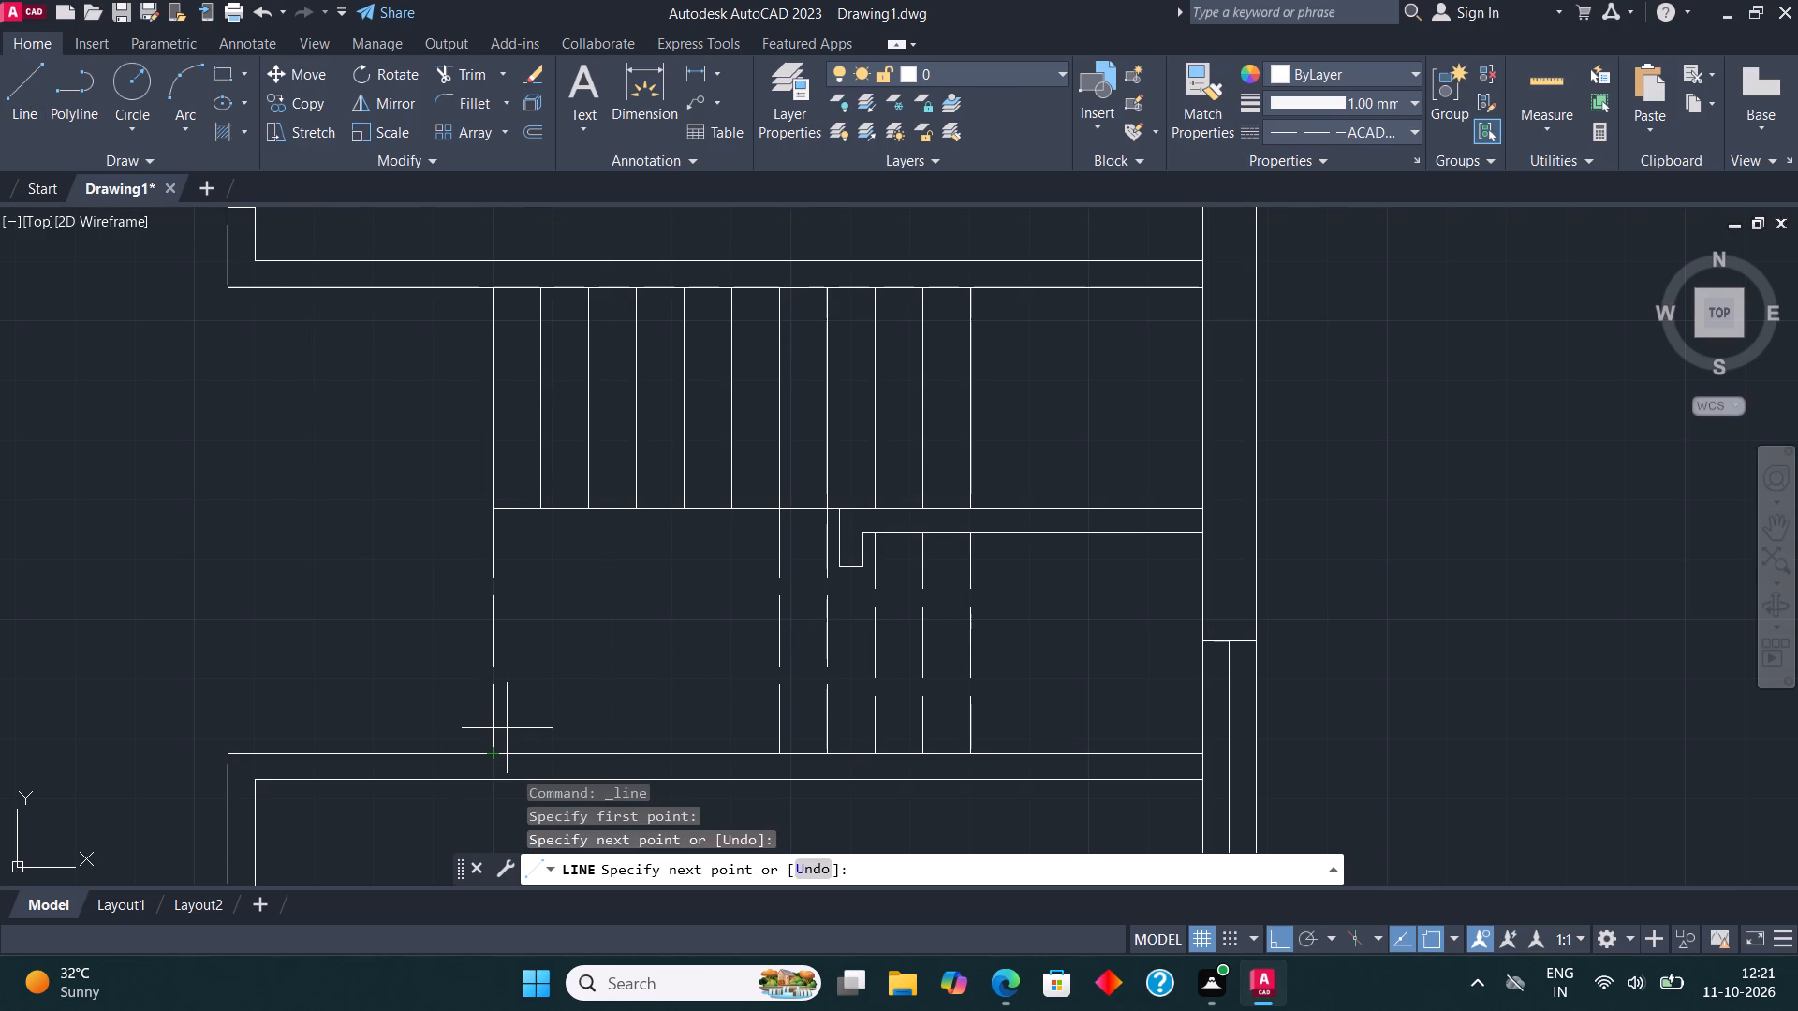
pyautogui.click(22, 95)
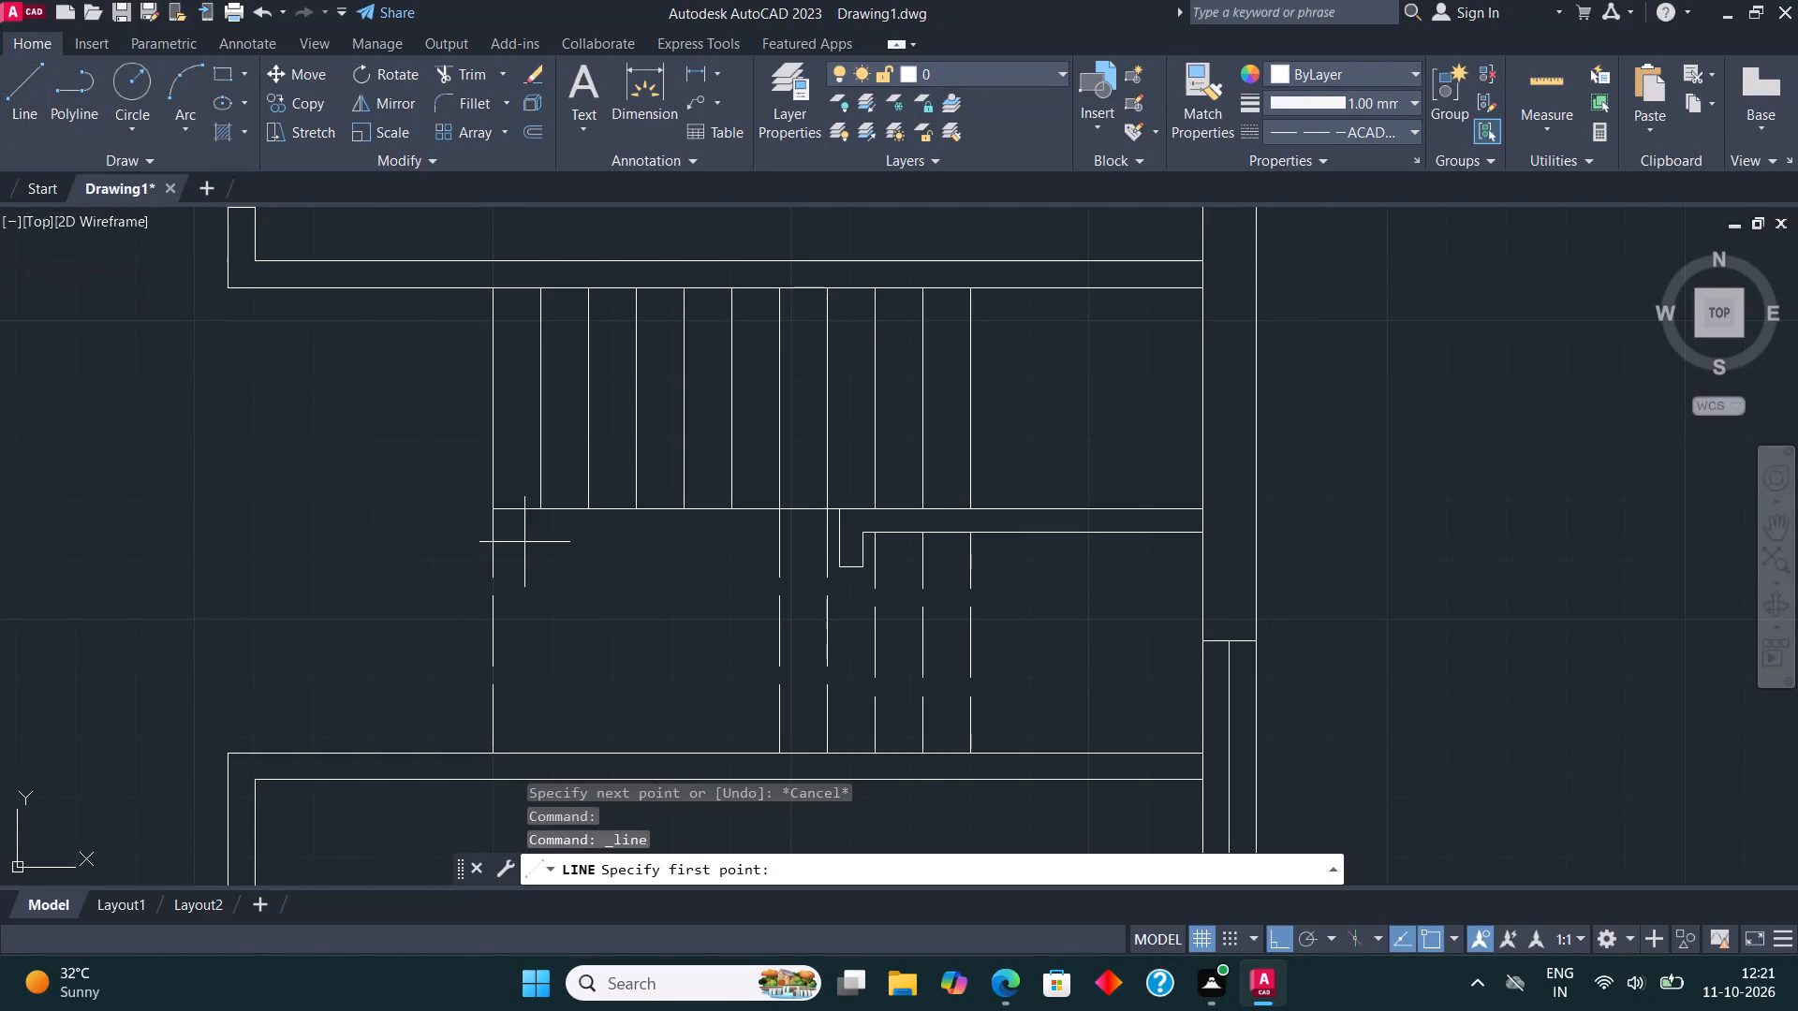
pyautogui.click(540, 517)
pyautogui.click(543, 754)
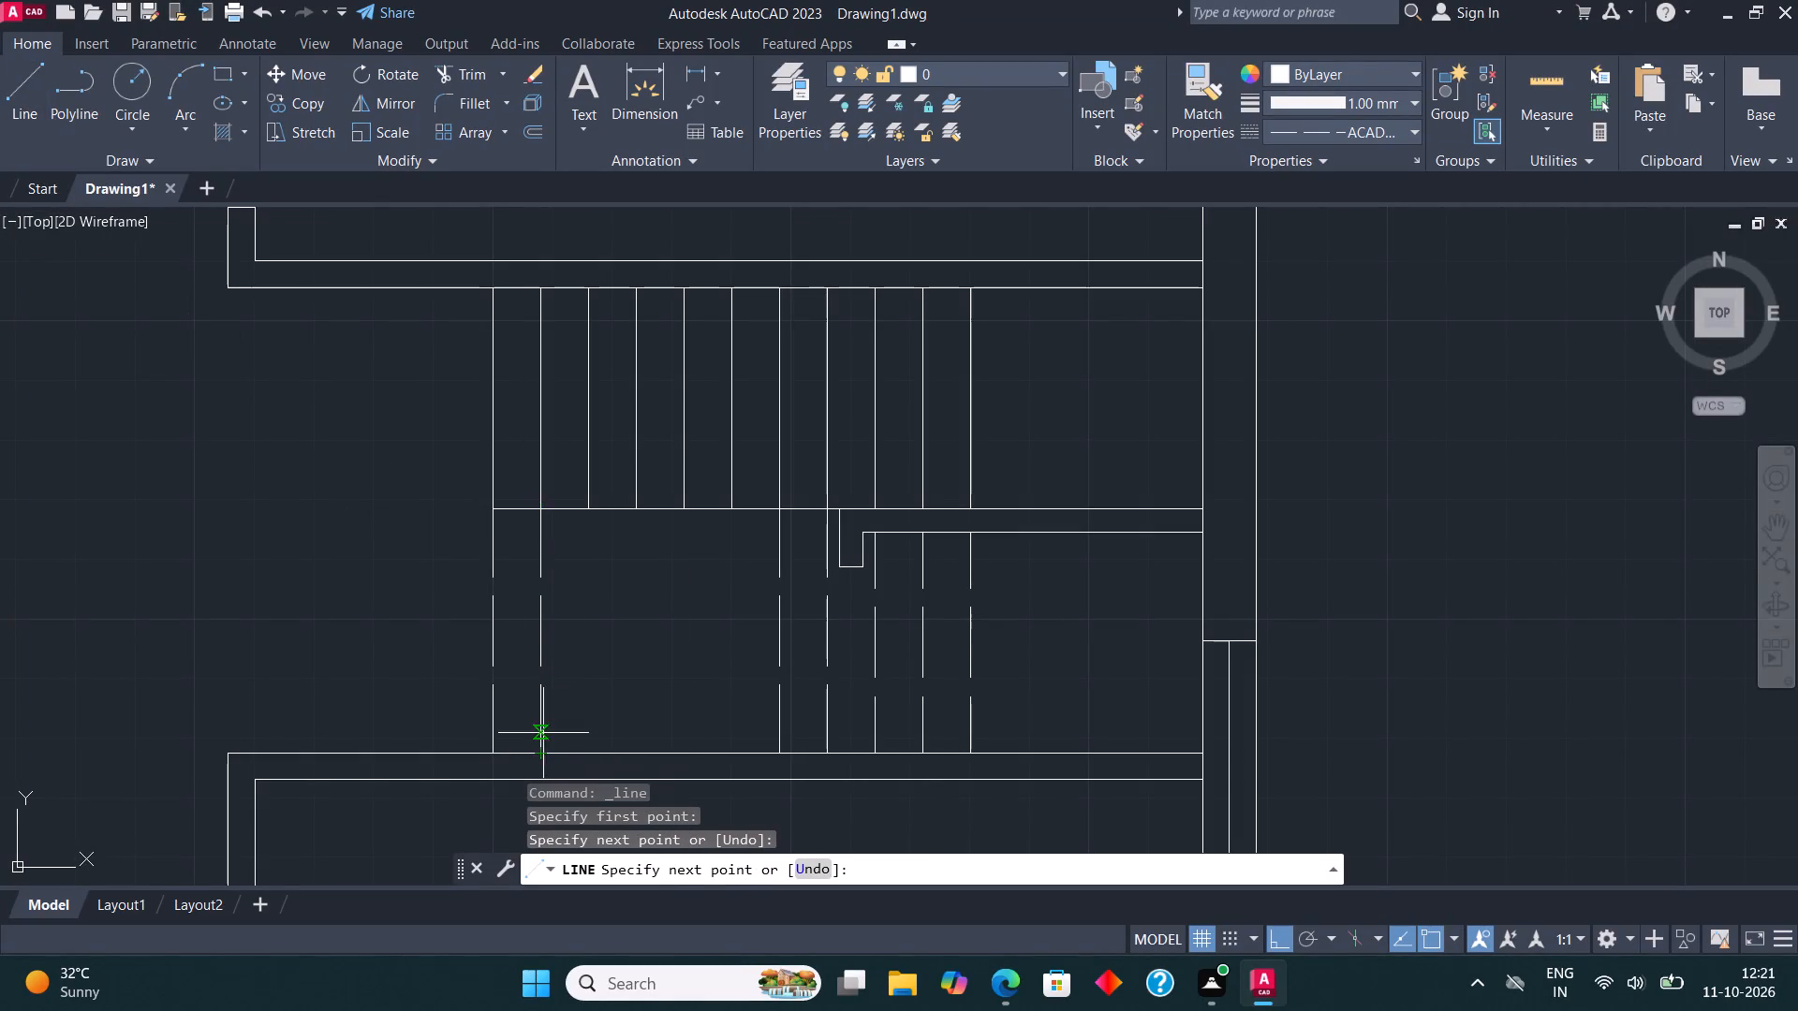
# Draw dashed lines continuing the remaining four treads from the horizontal line to the lower wall, completing the lower flight.
pyautogui.click(18, 87)
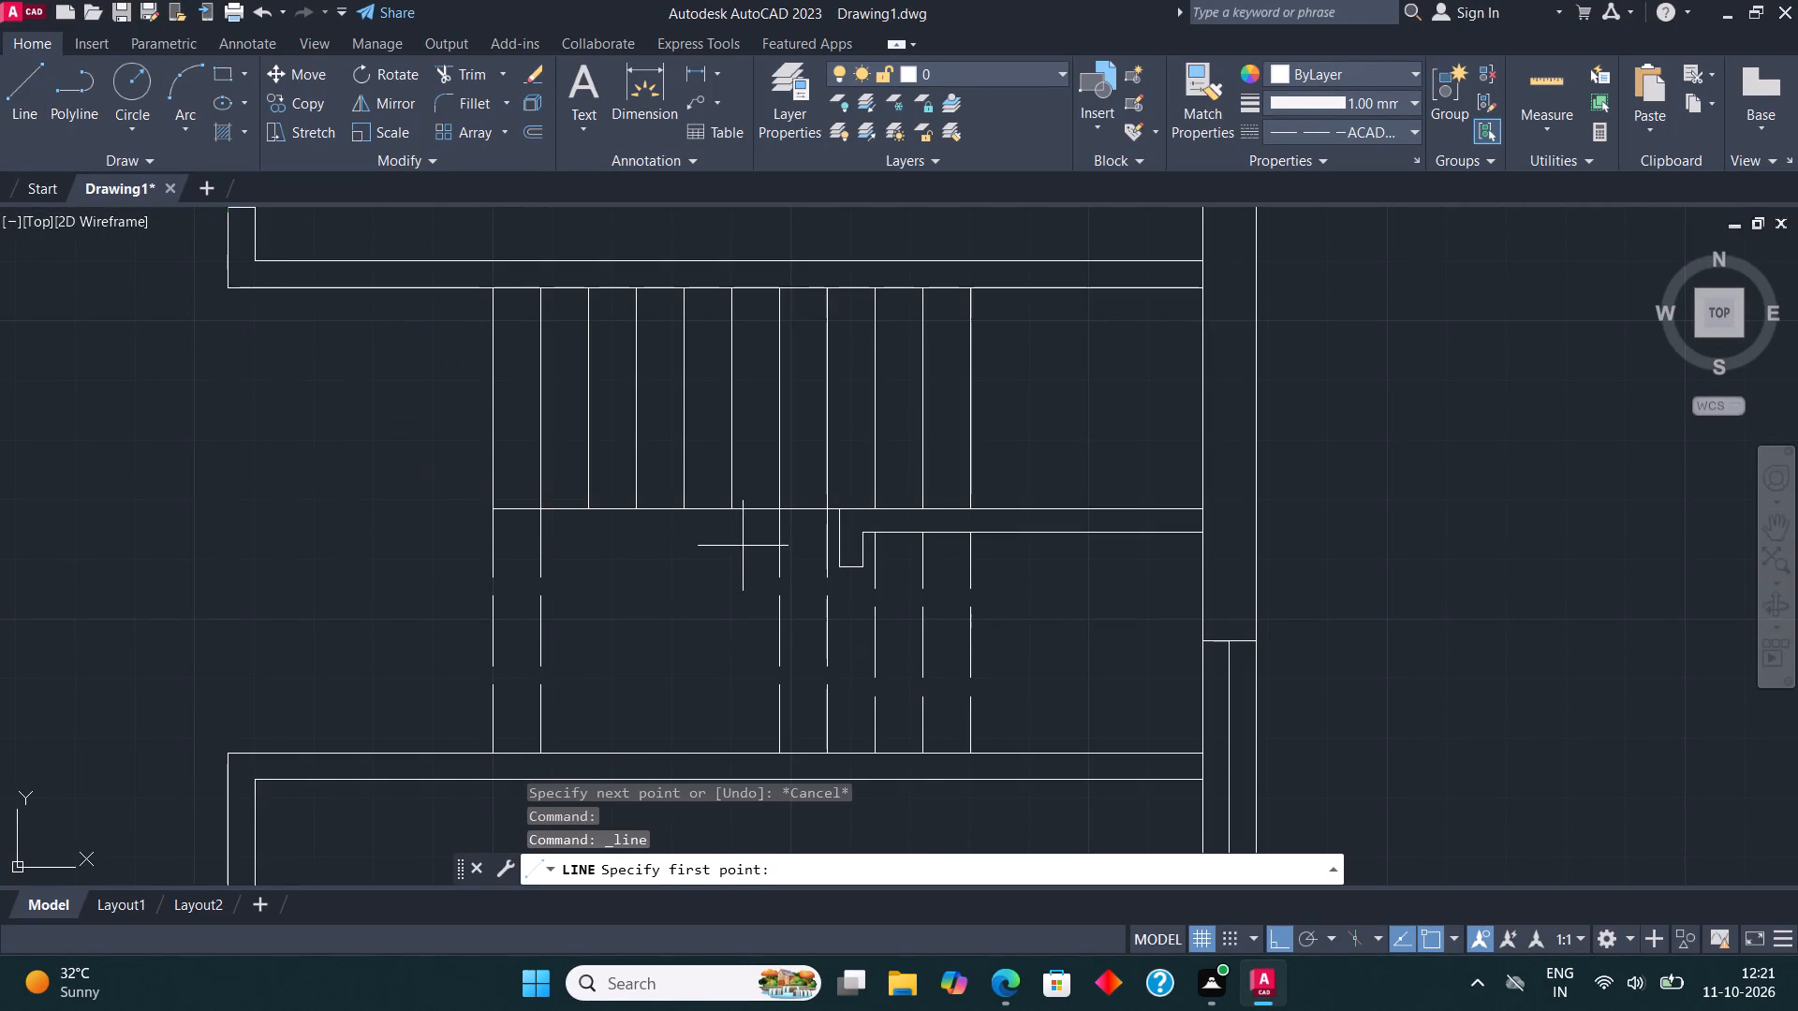
pyautogui.click(736, 509)
pyautogui.click(735, 761)
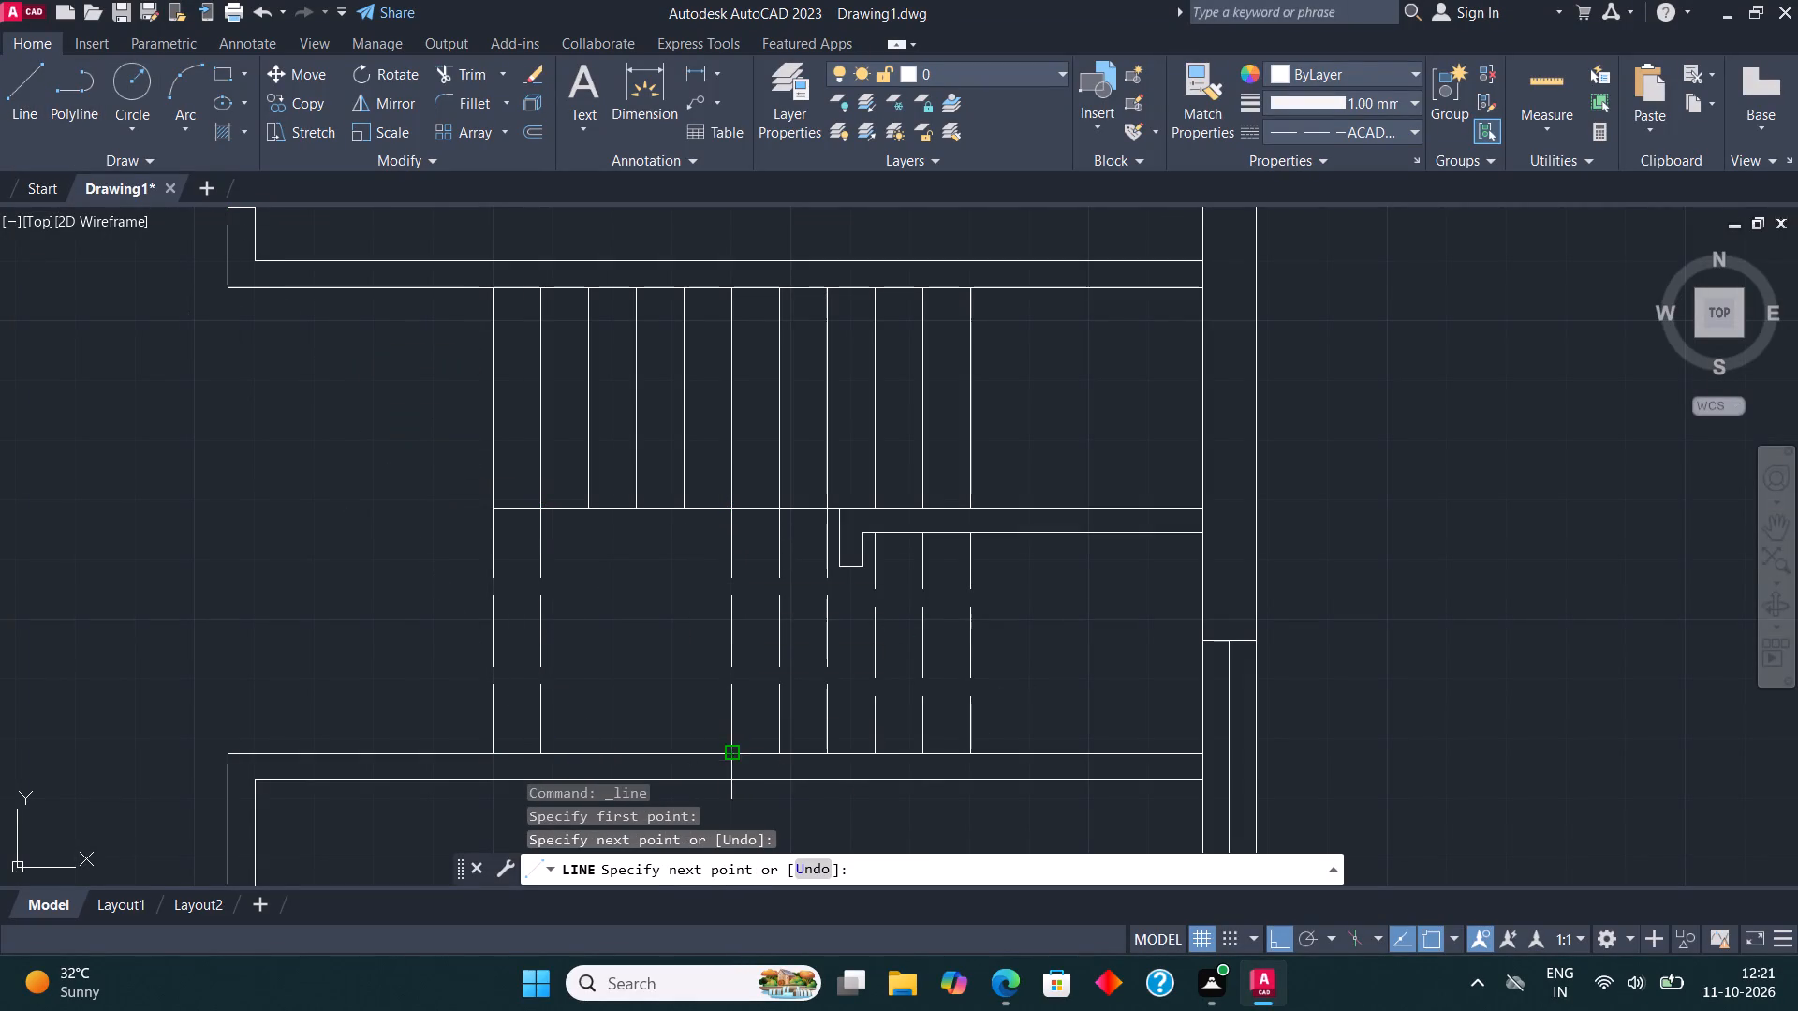
pyautogui.click(9, 91)
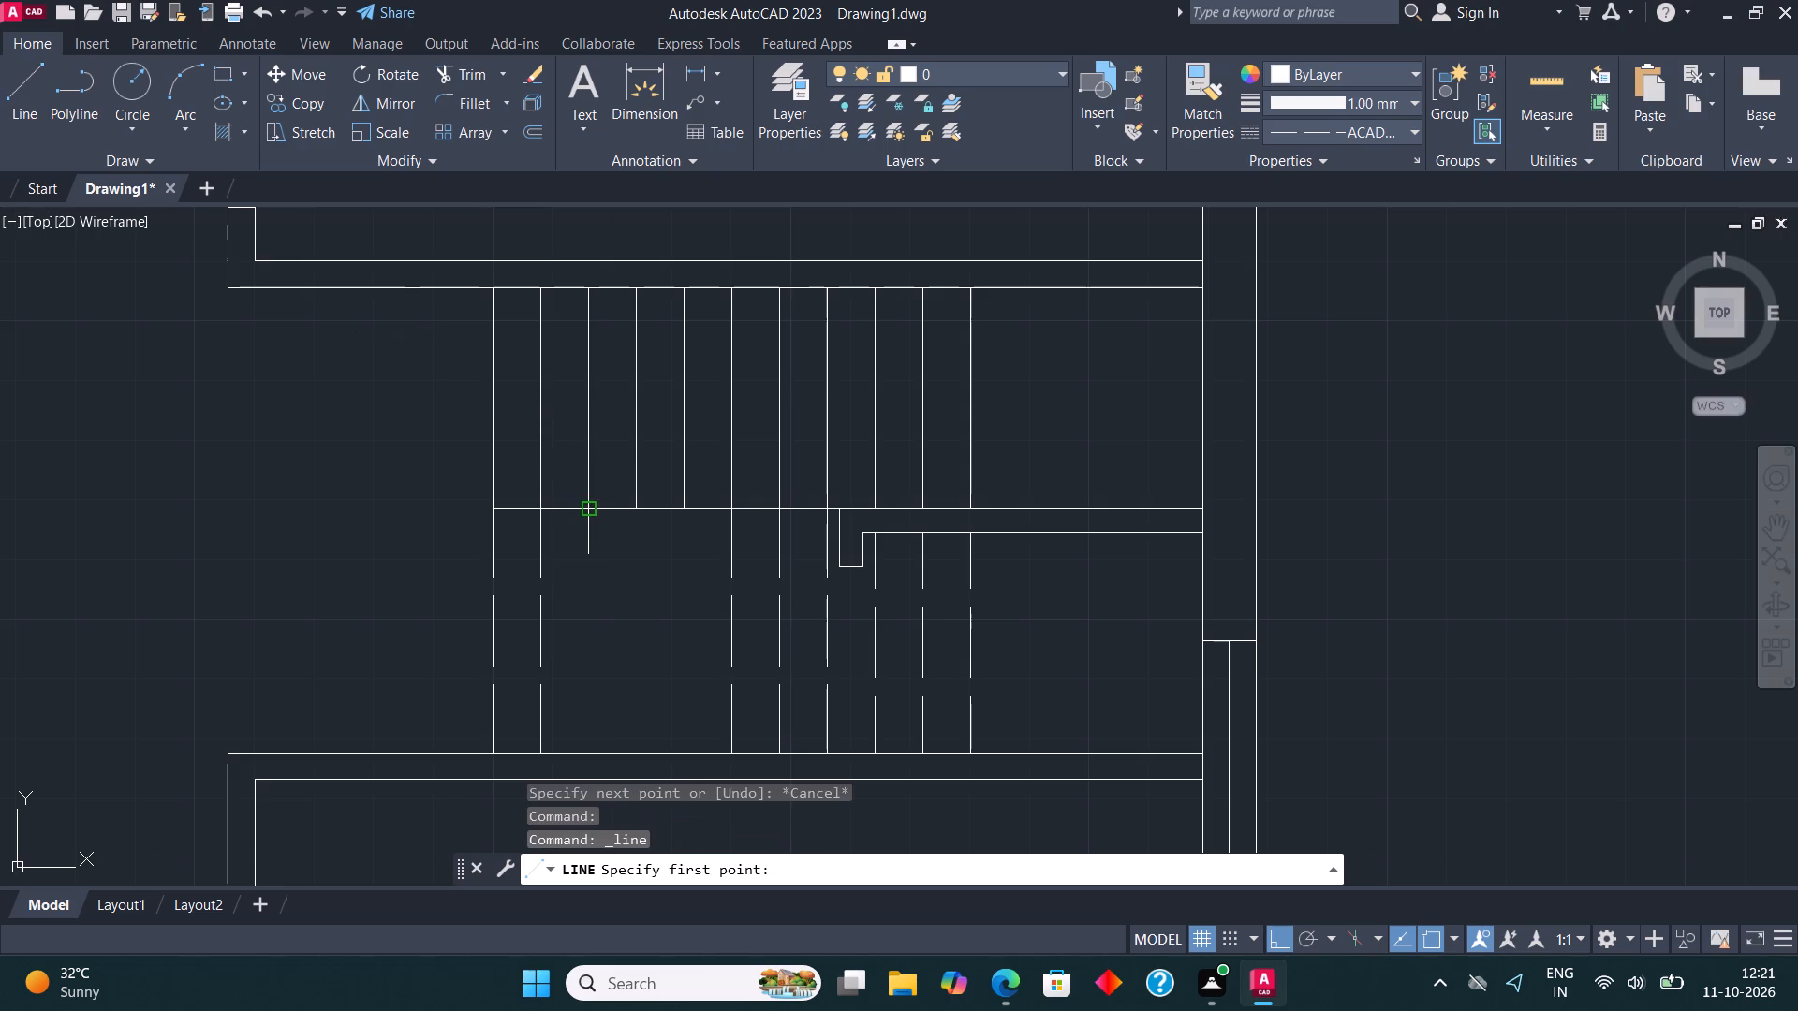
pyautogui.click(588, 507)
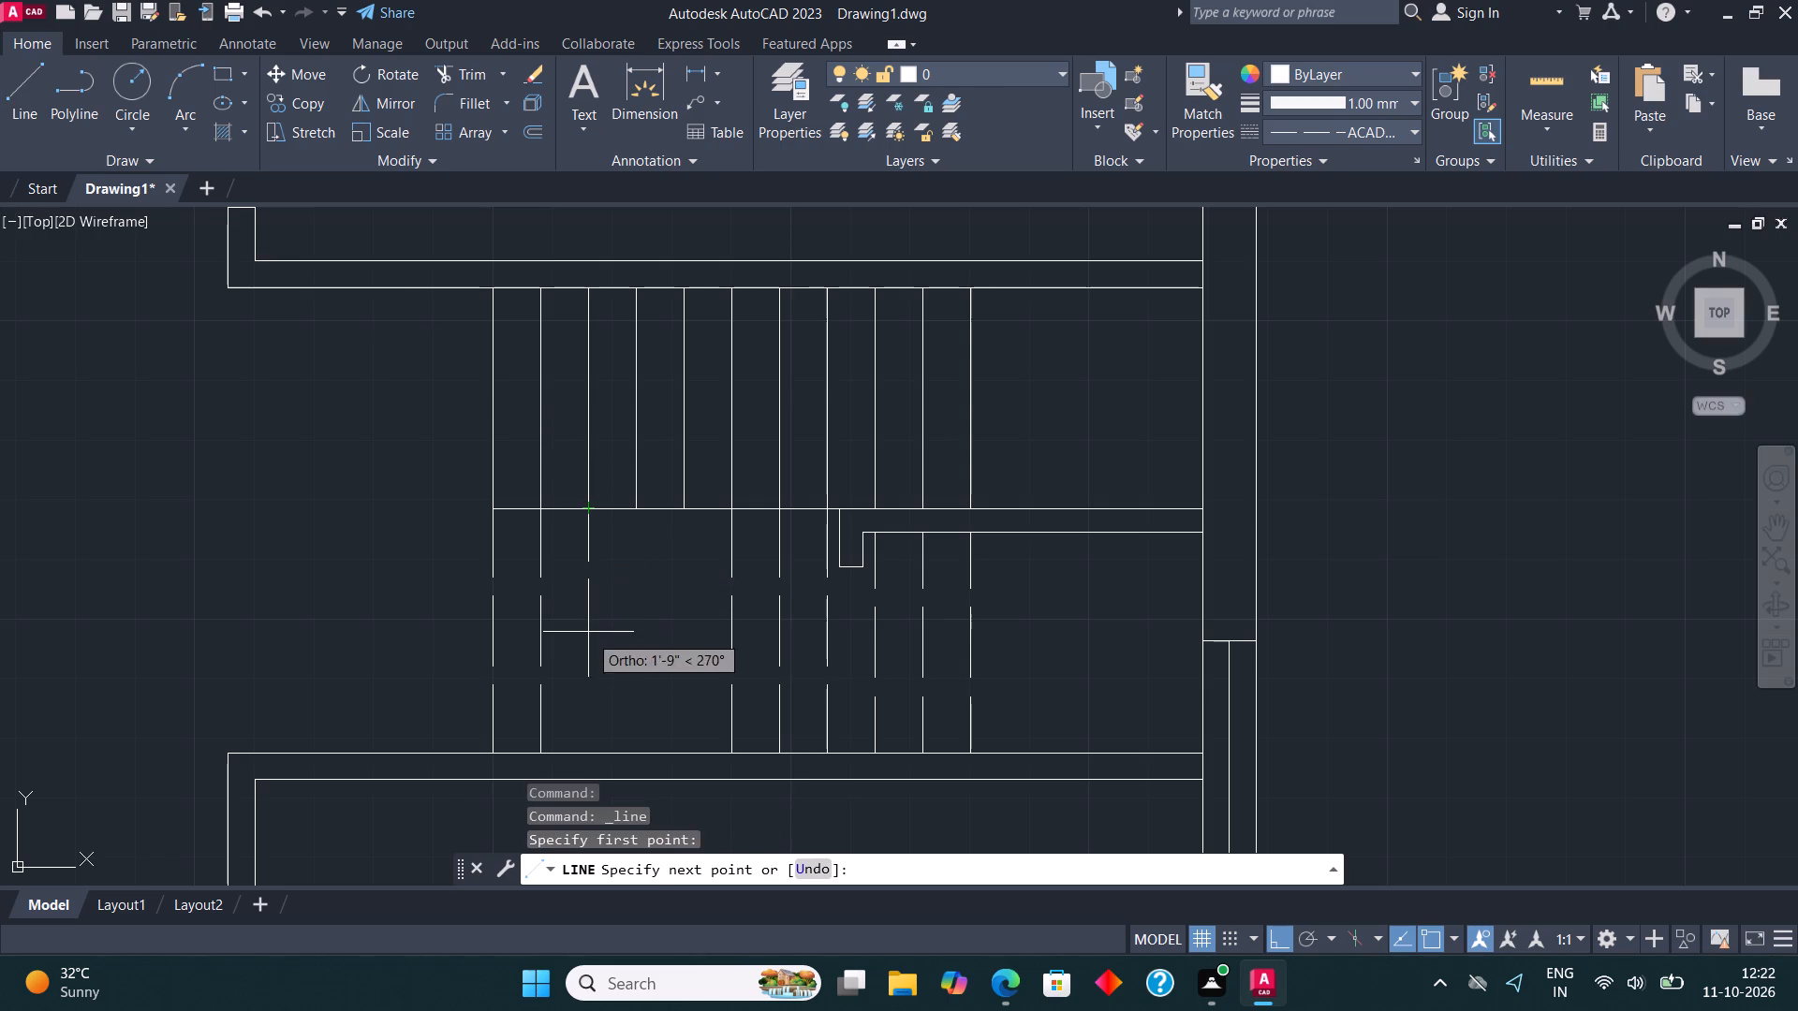
pyautogui.click(588, 744)
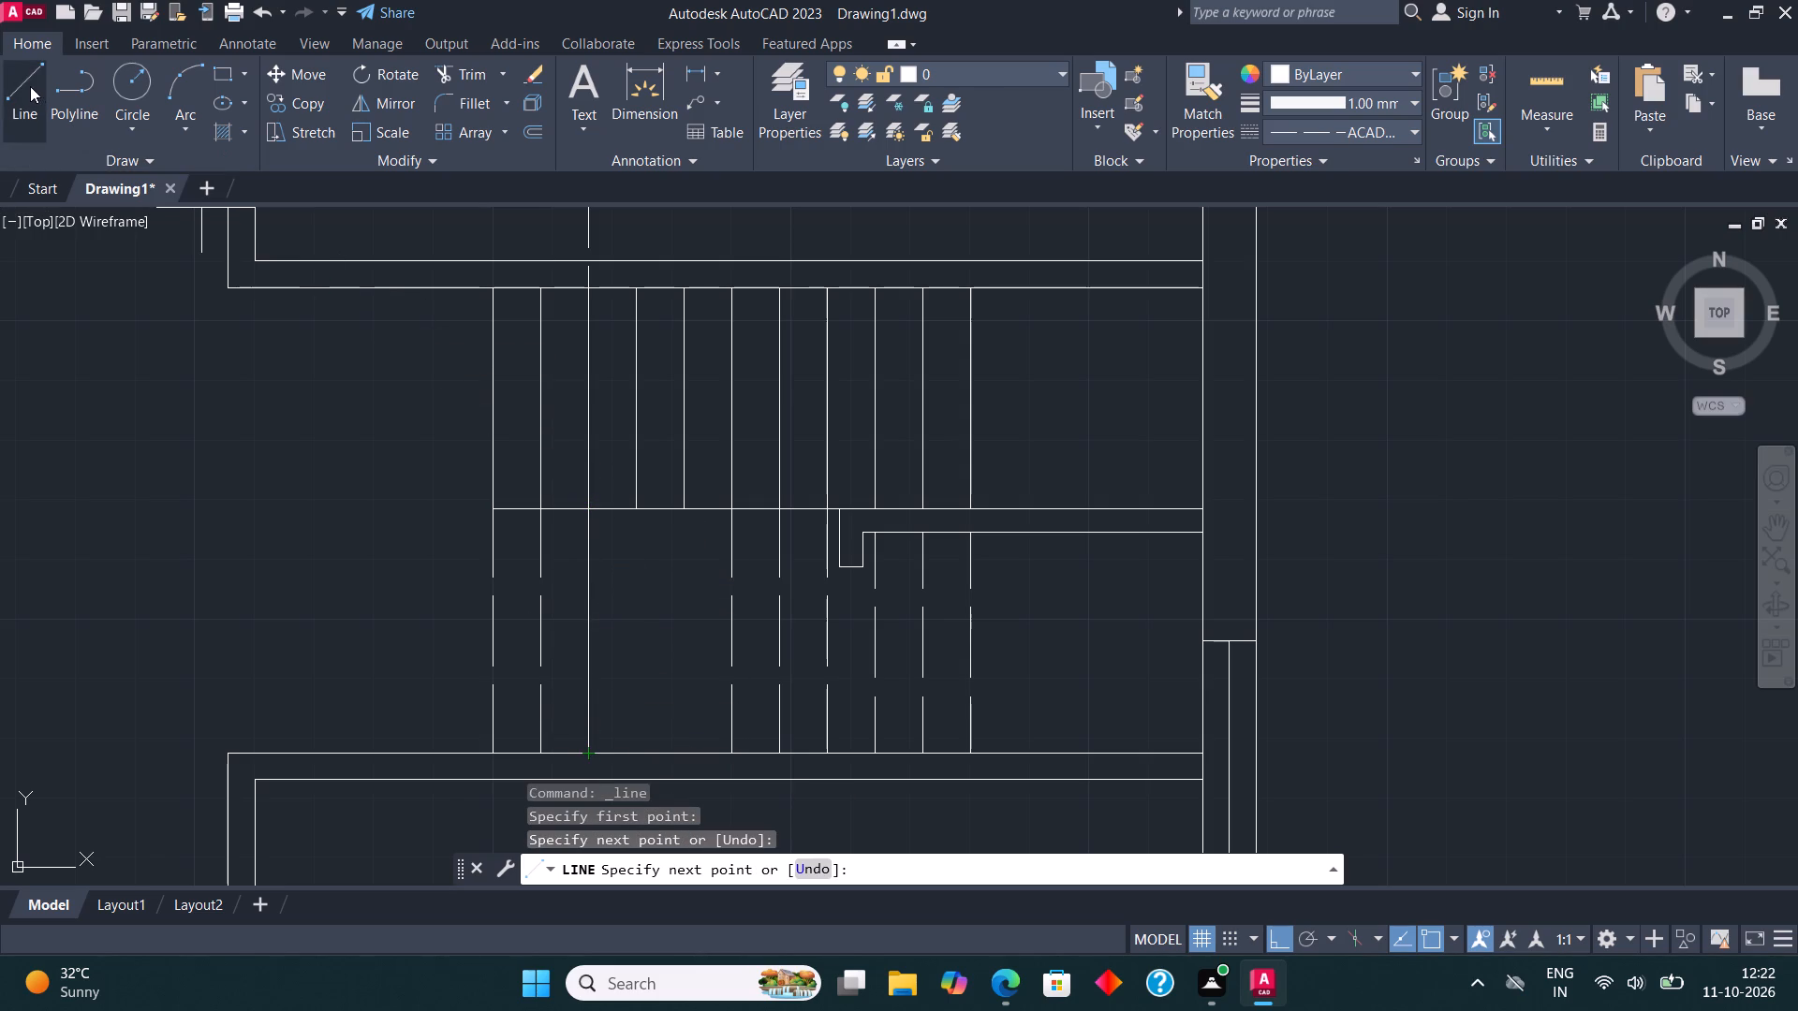
pyautogui.click(25, 84)
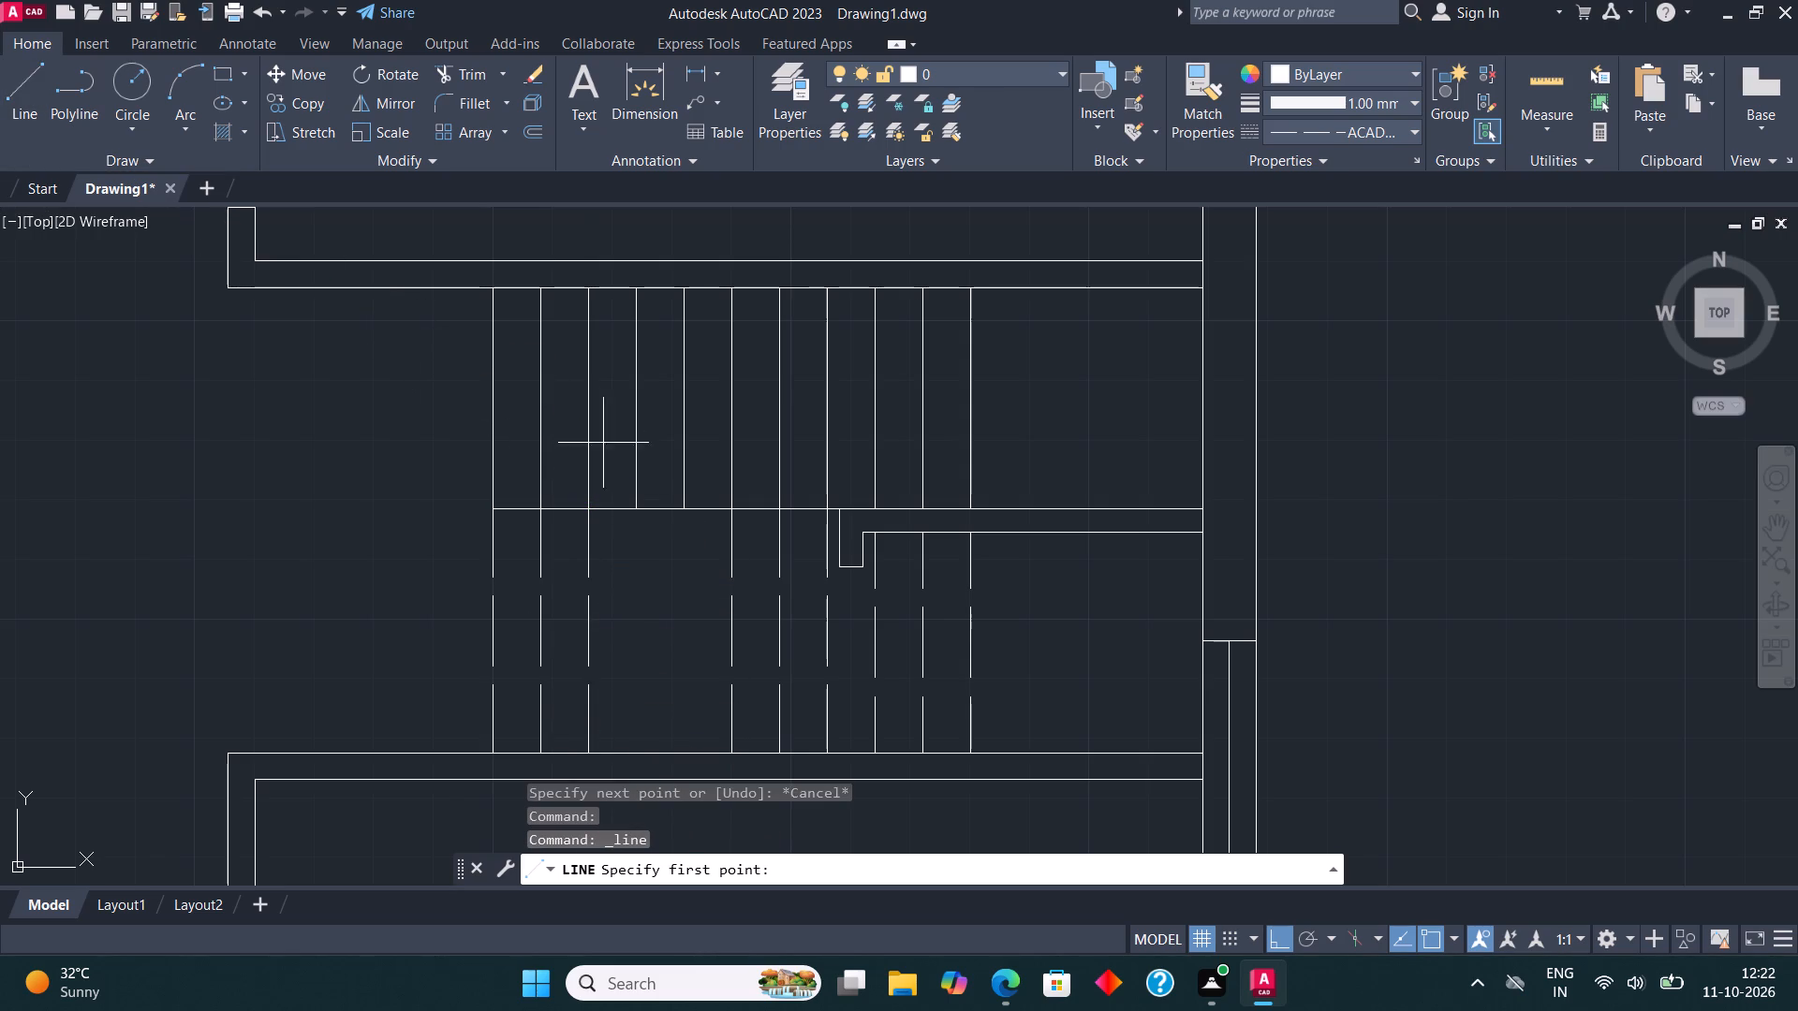
pyautogui.click(629, 504)
pyautogui.click(634, 756)
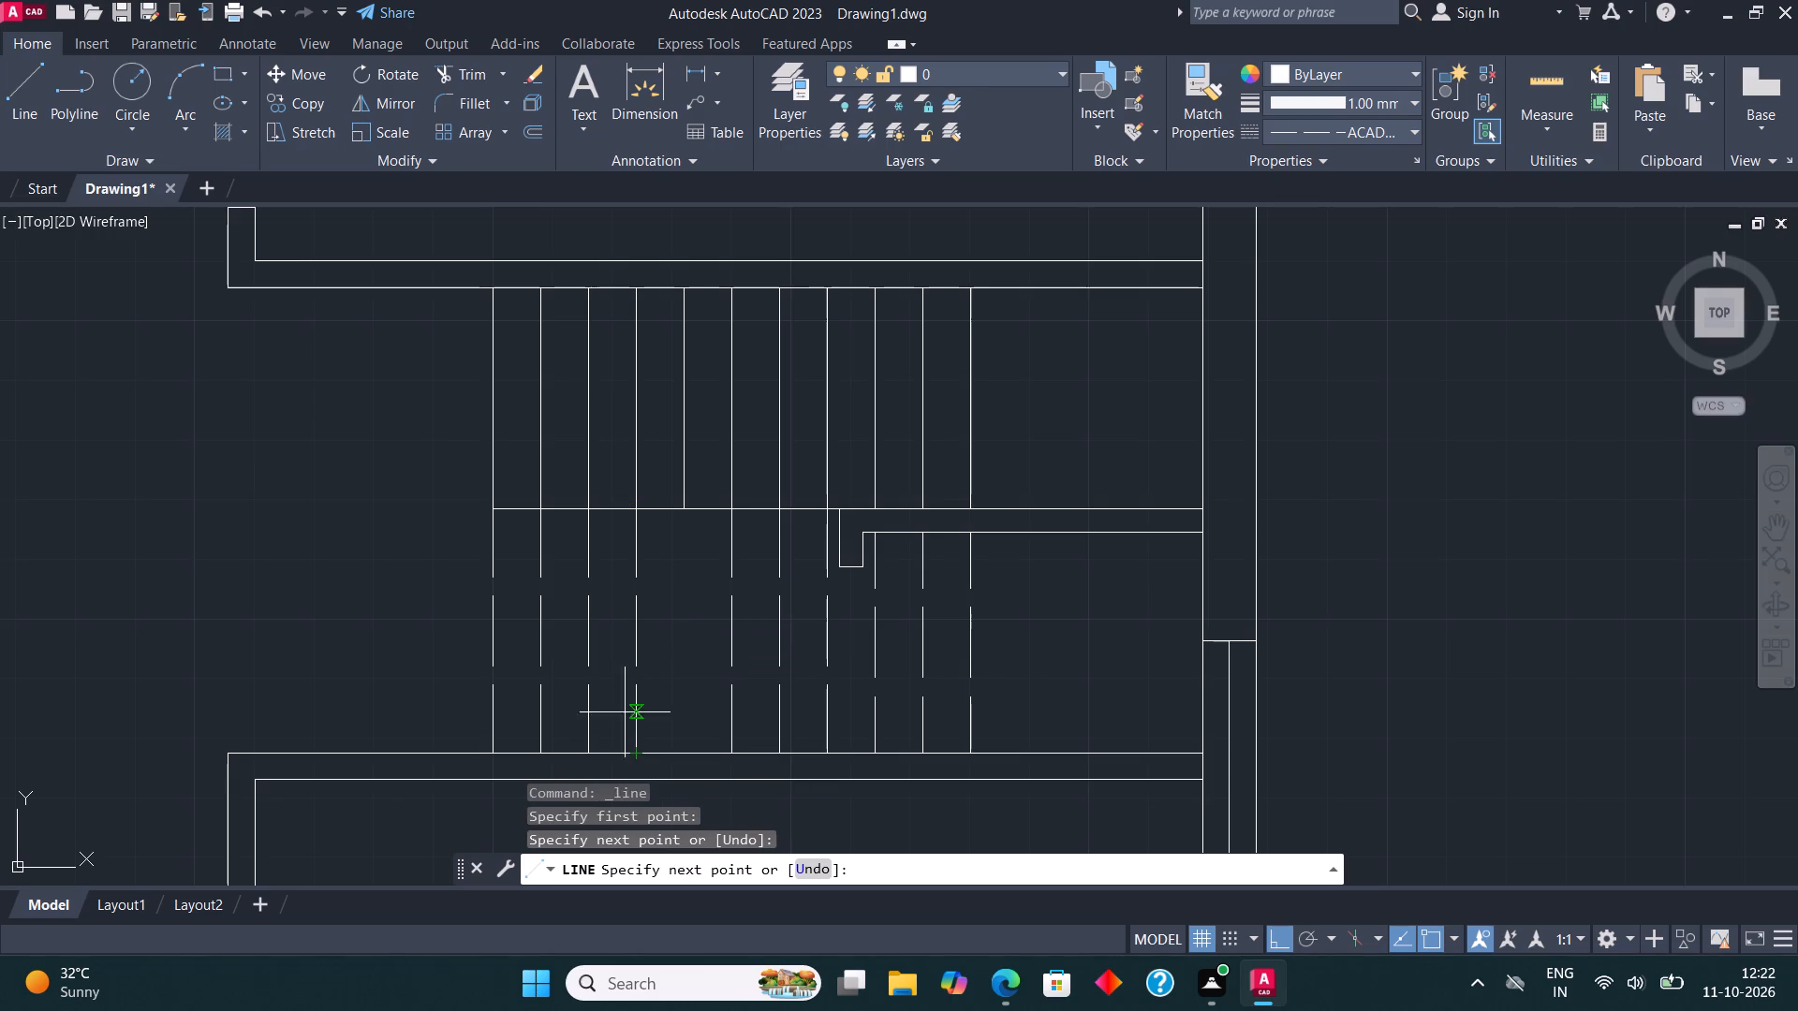
pyautogui.click(27, 69)
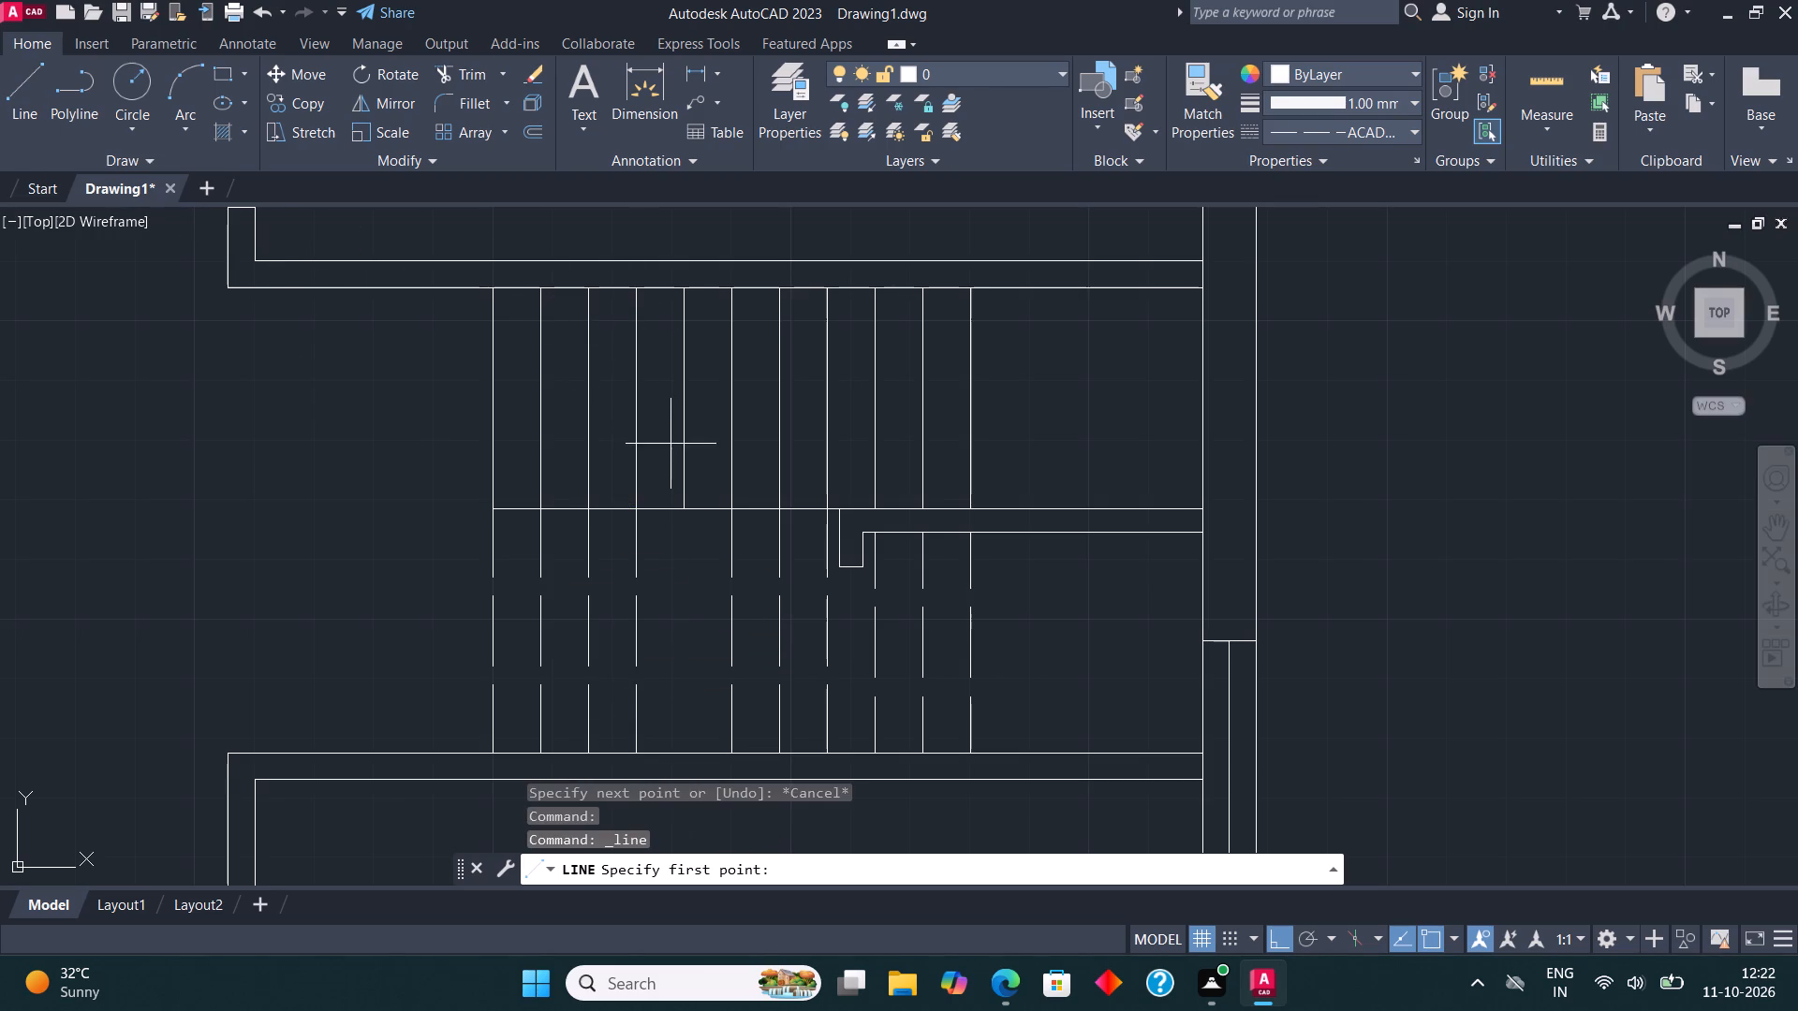
pyautogui.click(688, 512)
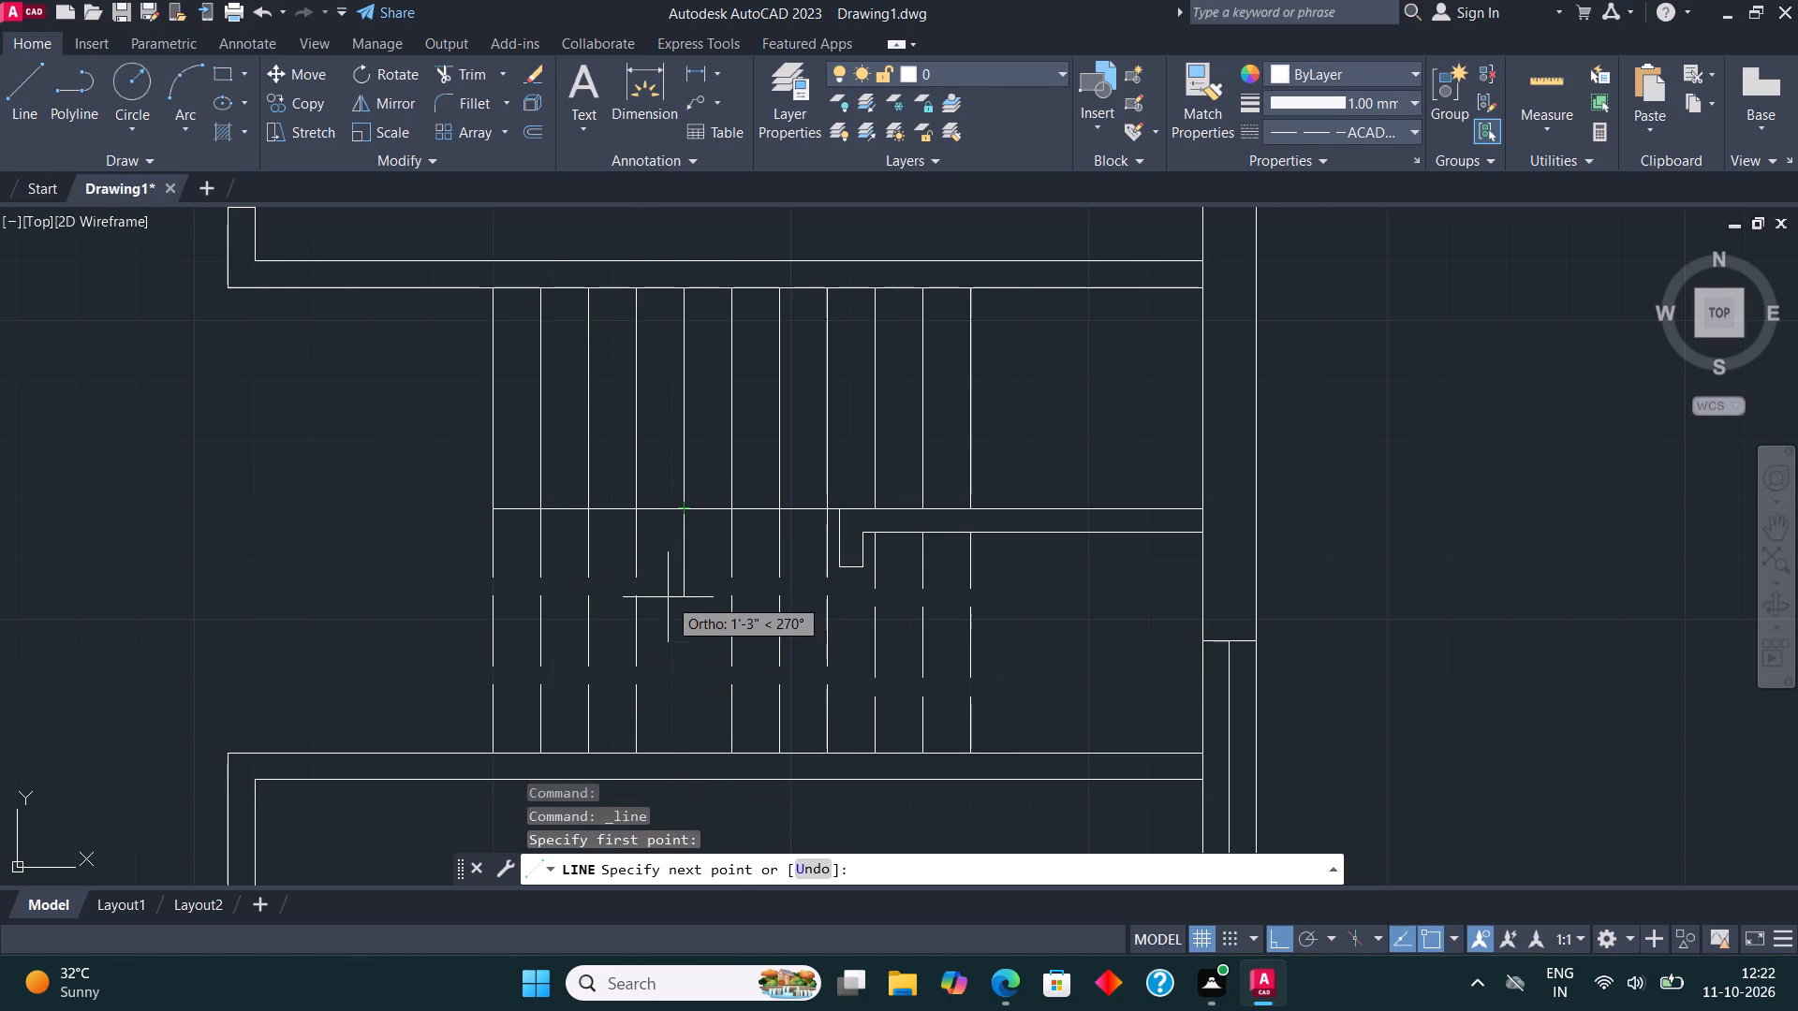
pyautogui.click(673, 762)
pyautogui.moveTo(720, 509); pyautogui.dragTo(774, 485, button='middle')
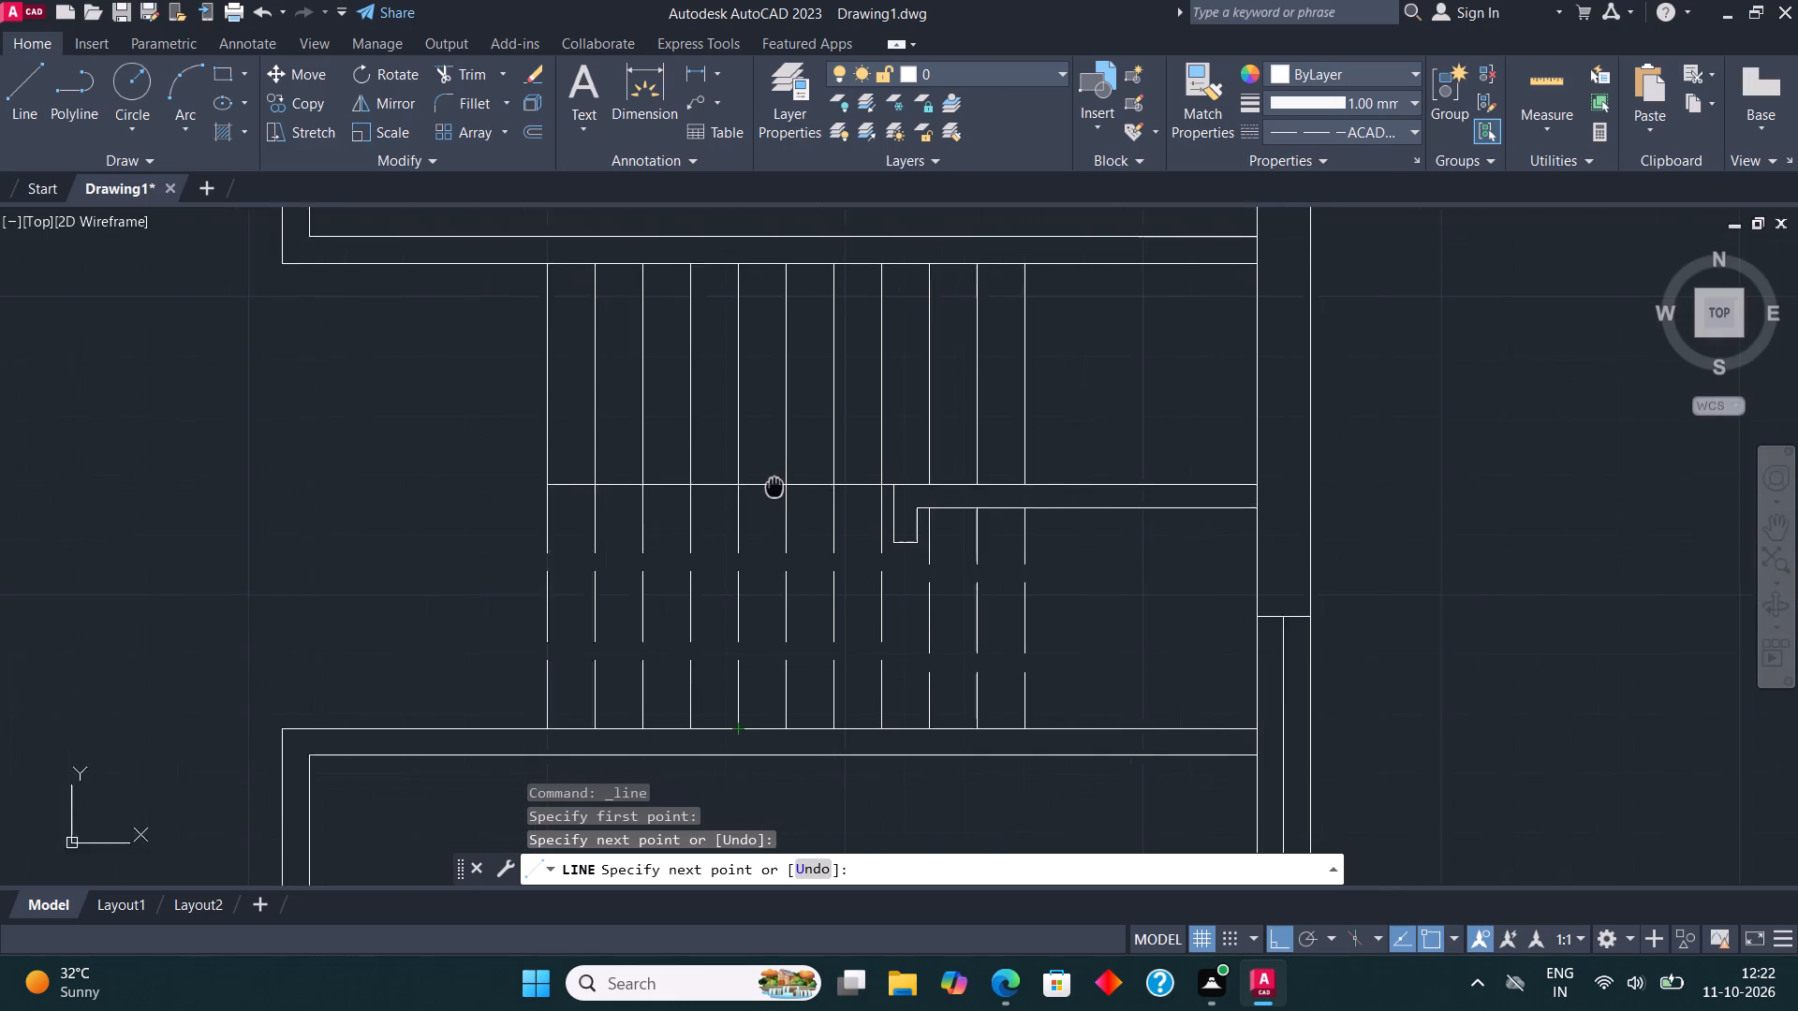
# Set the current linetype to ByLayer in the Linetype Manager.
pyautogui.moveTo(774, 485); pyautogui.dragTo(797, 463, button='middle')
pyautogui.press('Escape')
pyautogui.scroll(-2, 835, 321)
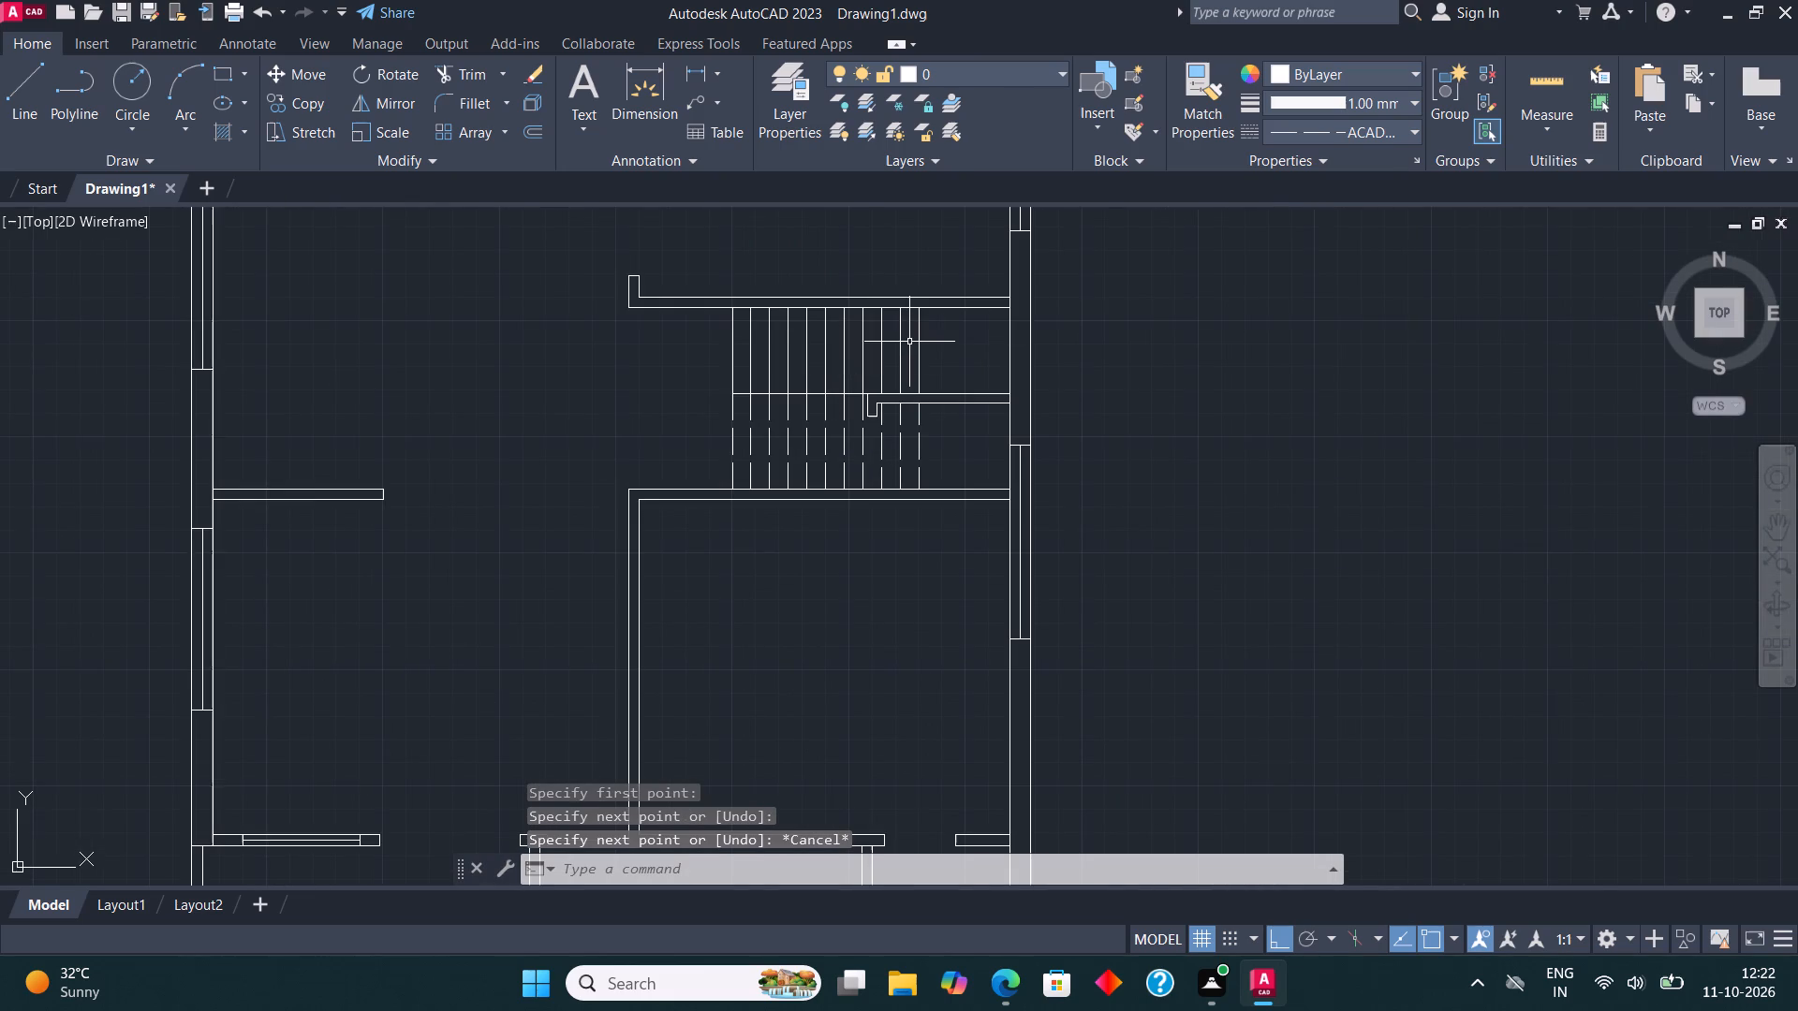
pyautogui.scroll(-2, 917, 359)
pyautogui.scroll(-1, 996, 486)
pyautogui.moveTo(999, 486); pyautogui.dragTo(1038, 430, button='middle')
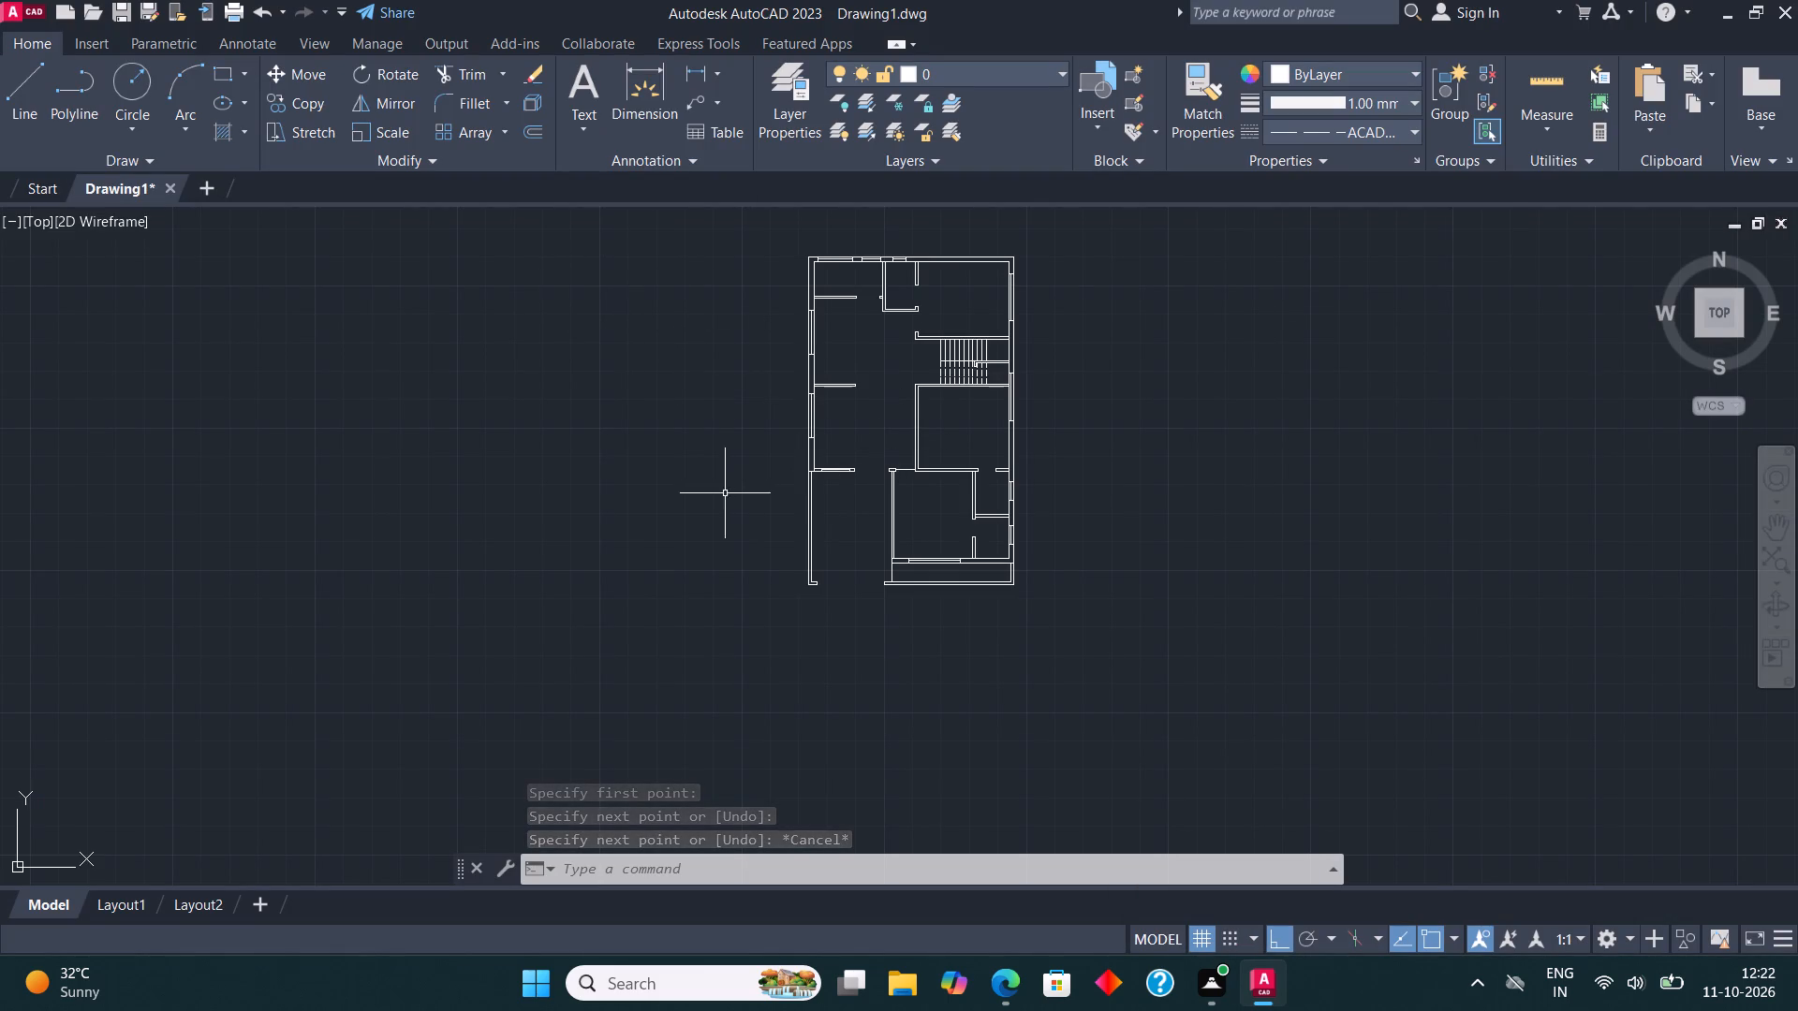
pyautogui.scroll(-1, 731, 507)
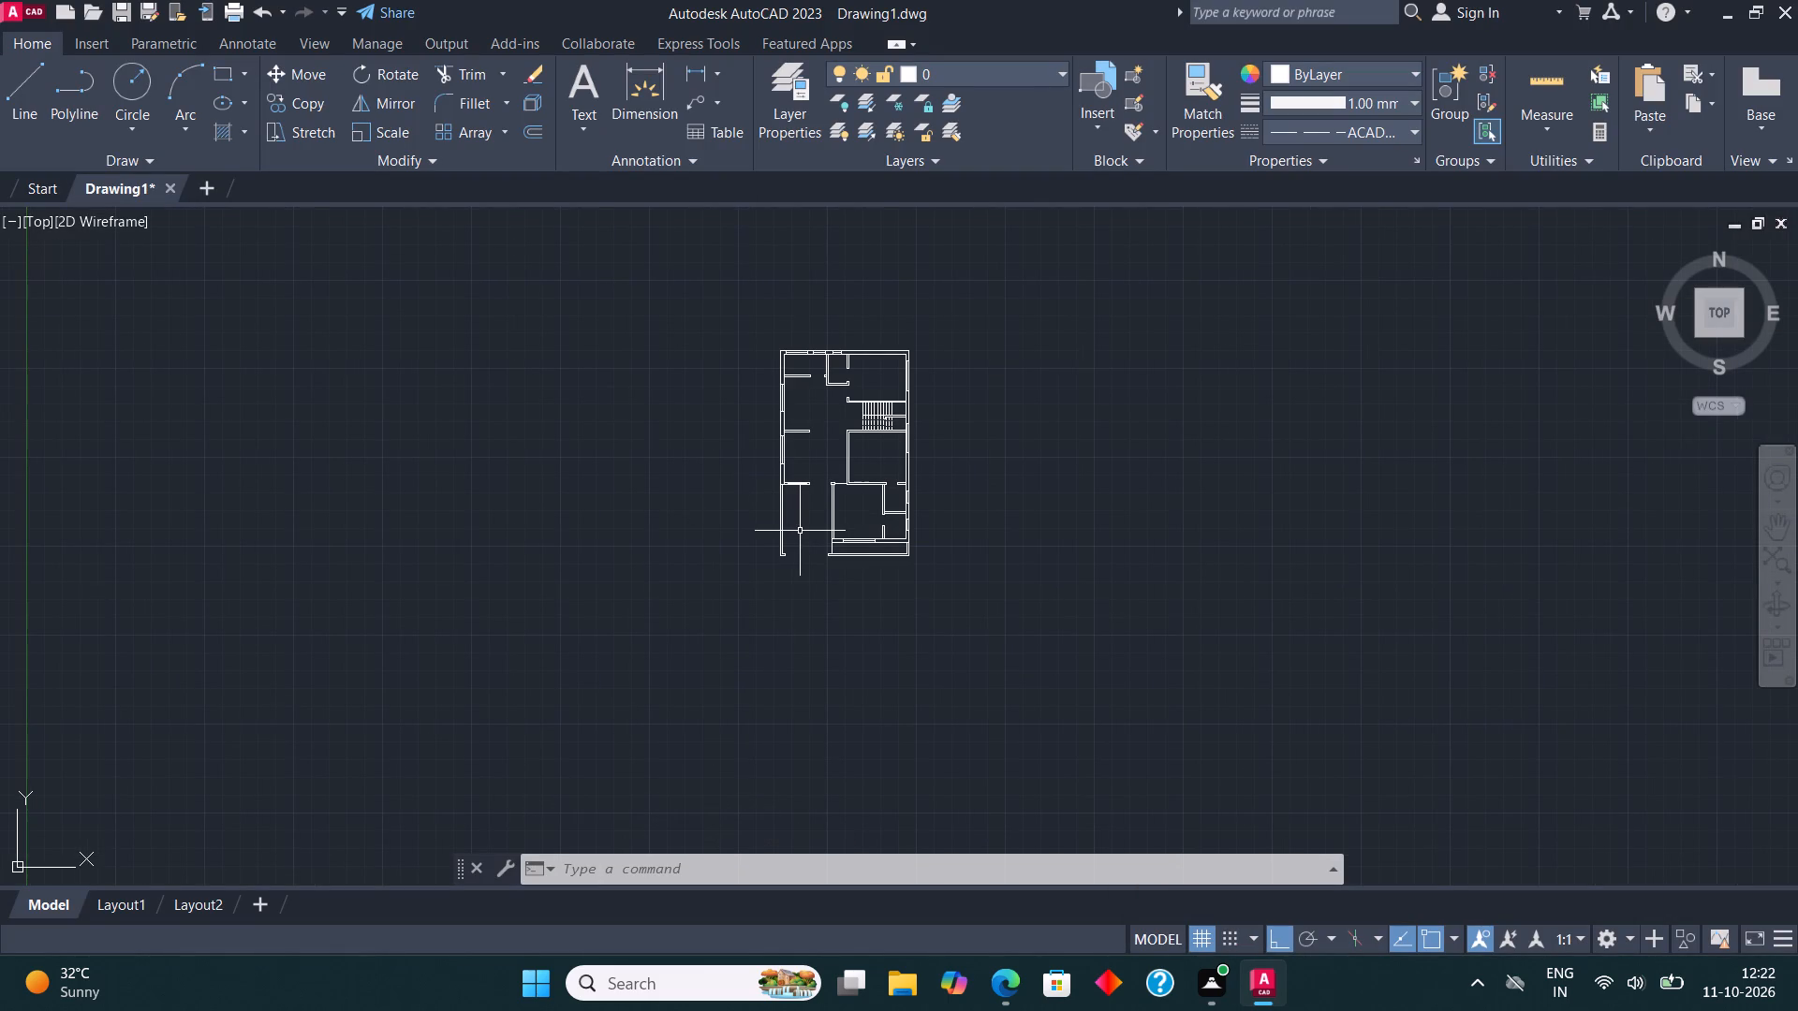
pyautogui.scroll(3, 877, 377)
pyautogui.moveTo(852, 400); pyautogui.dragTo(785, 461, button='middle')
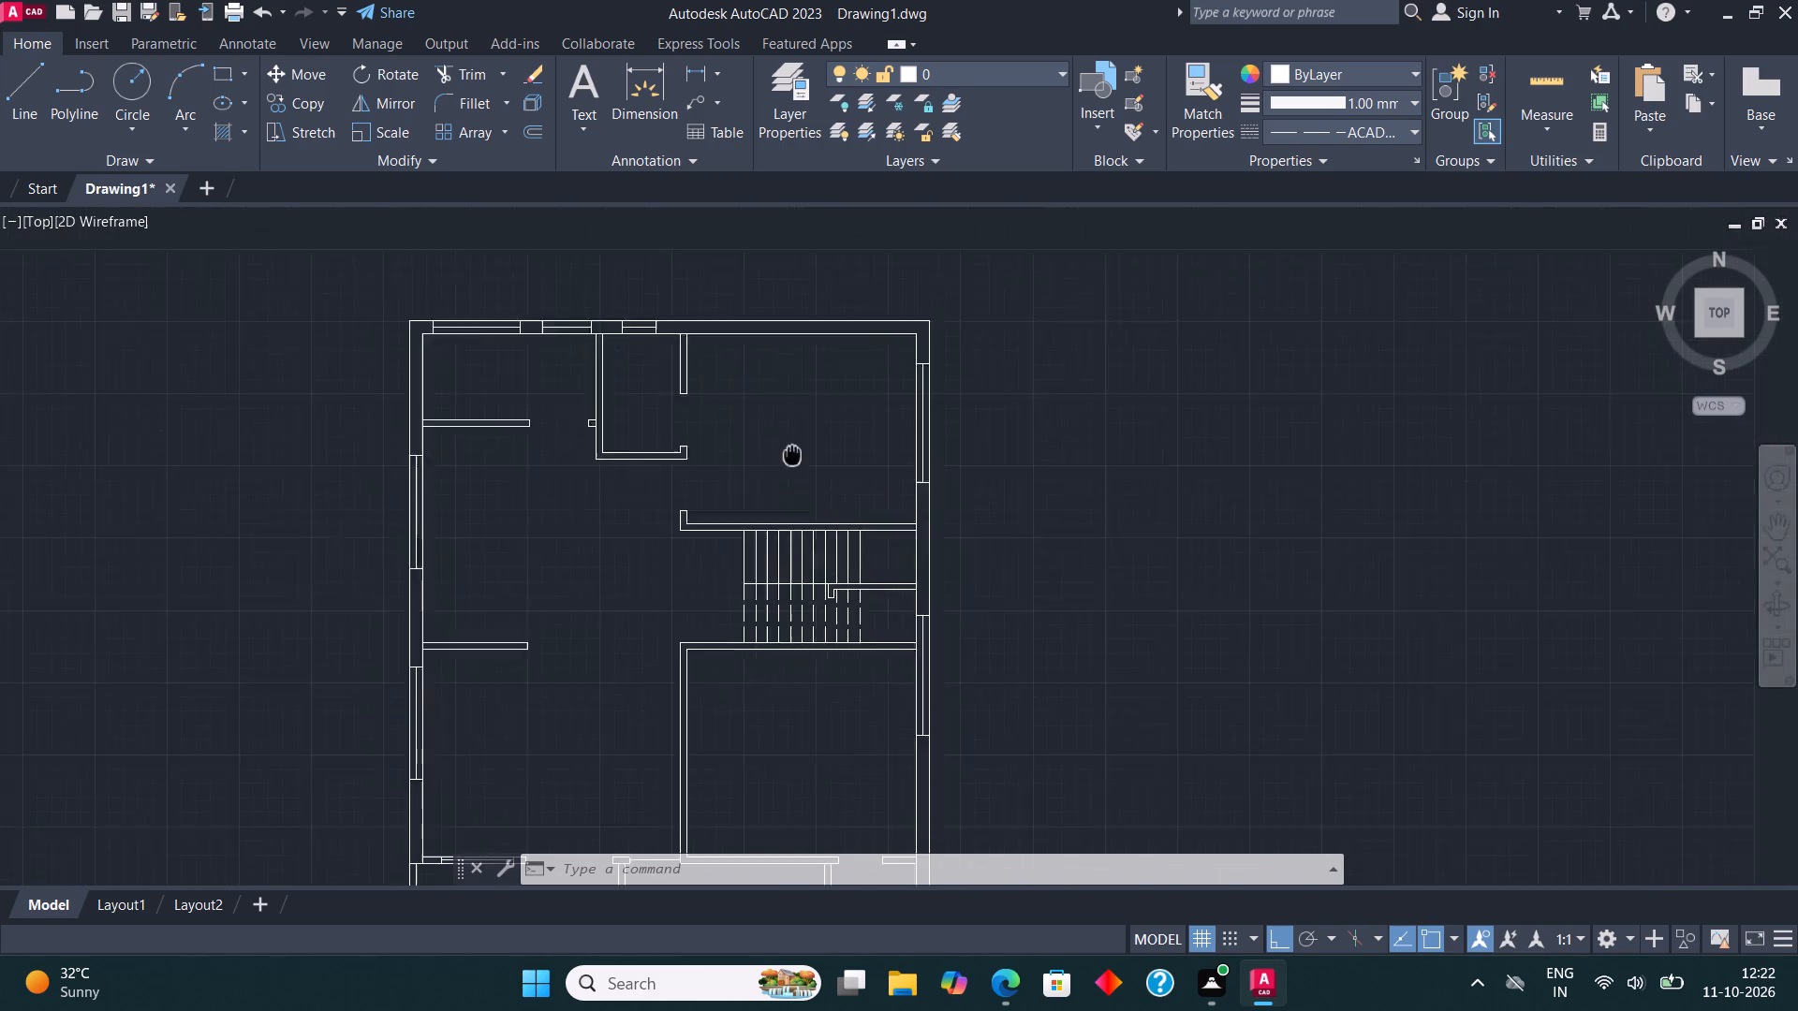
pyautogui.moveTo(785, 461); pyautogui.dragTo(771, 471, button='middle')
pyautogui.scroll(2, 780, 495)
pyautogui.moveTo(785, 498); pyautogui.dragTo(702, 534, button='middle')
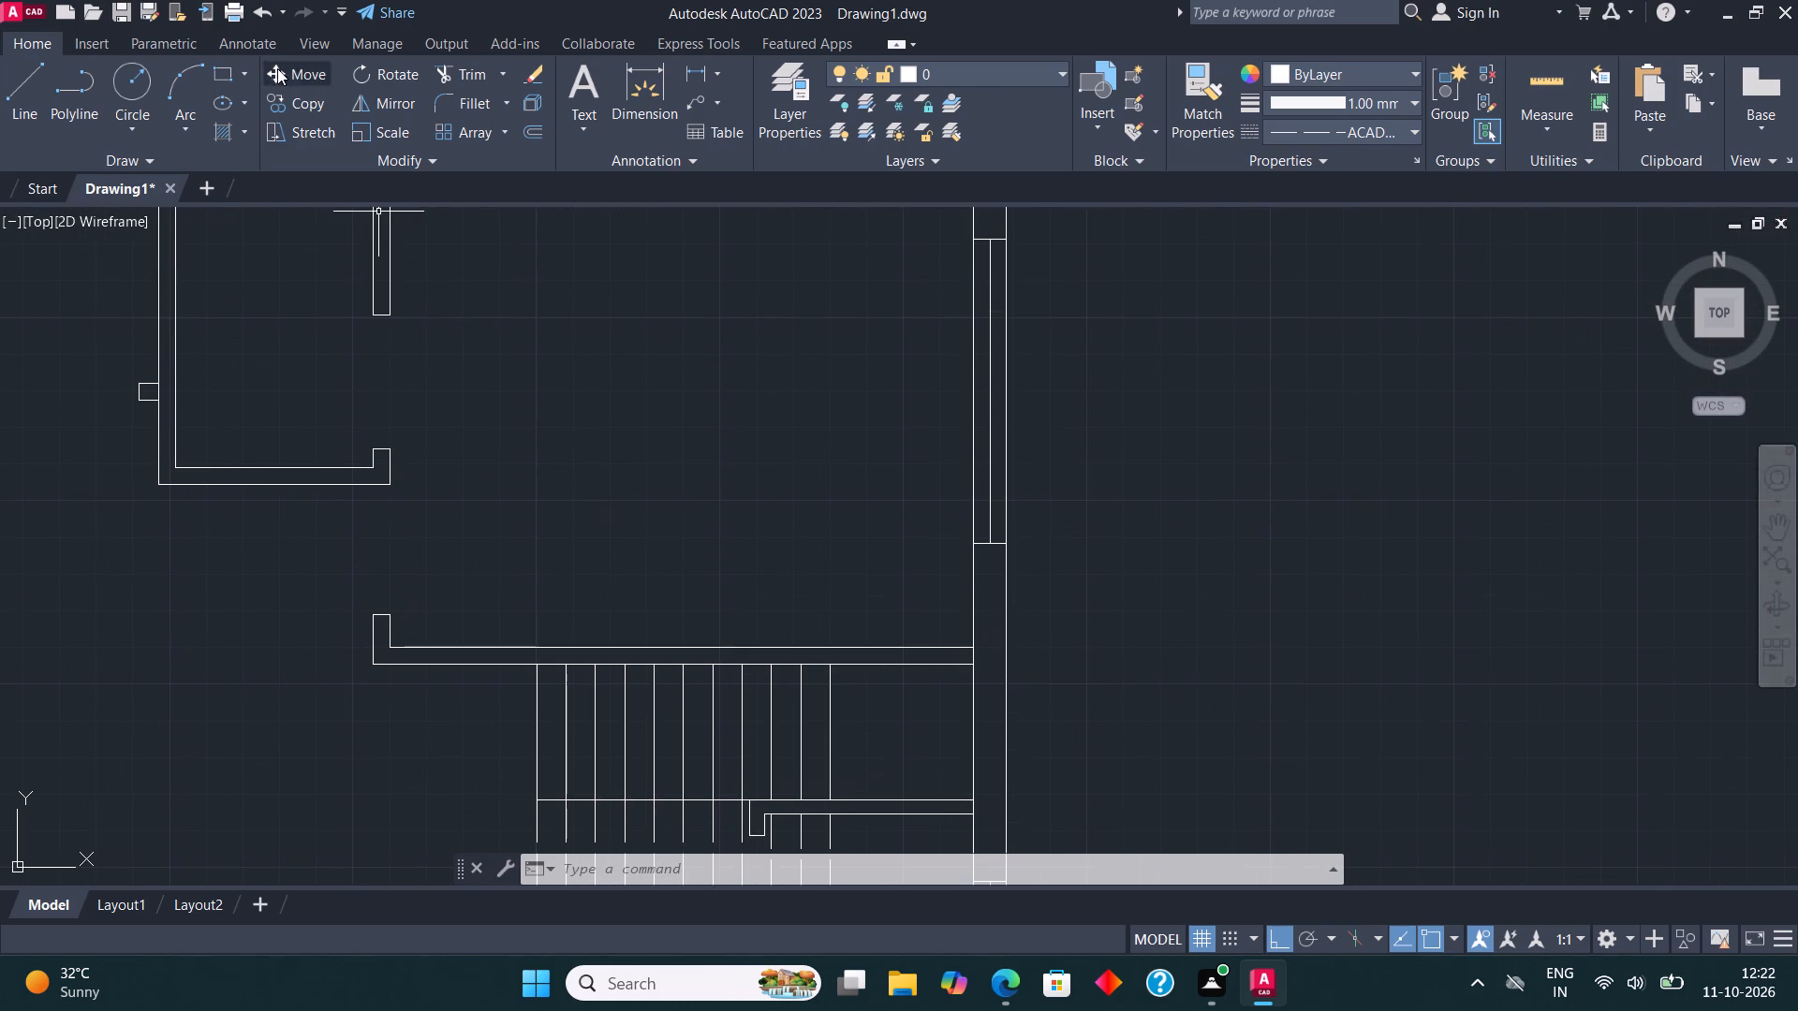
pyautogui.write('LI')
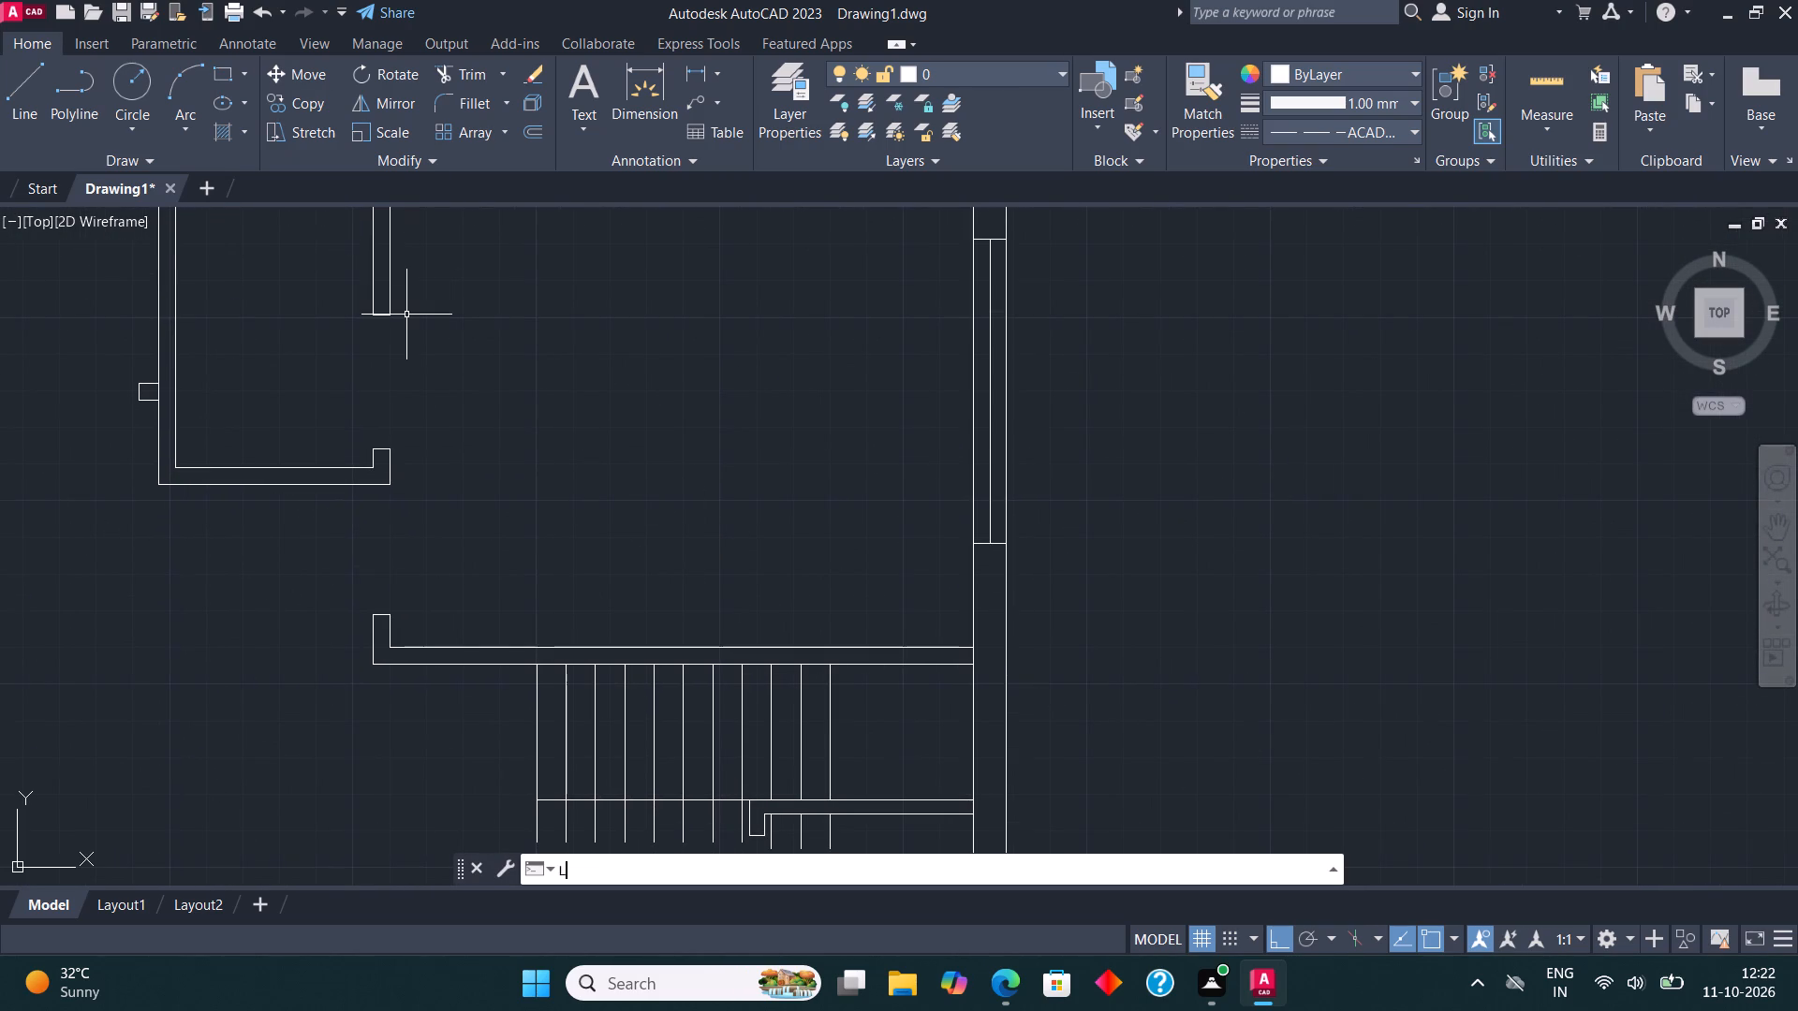
pyautogui.click(661, 664)
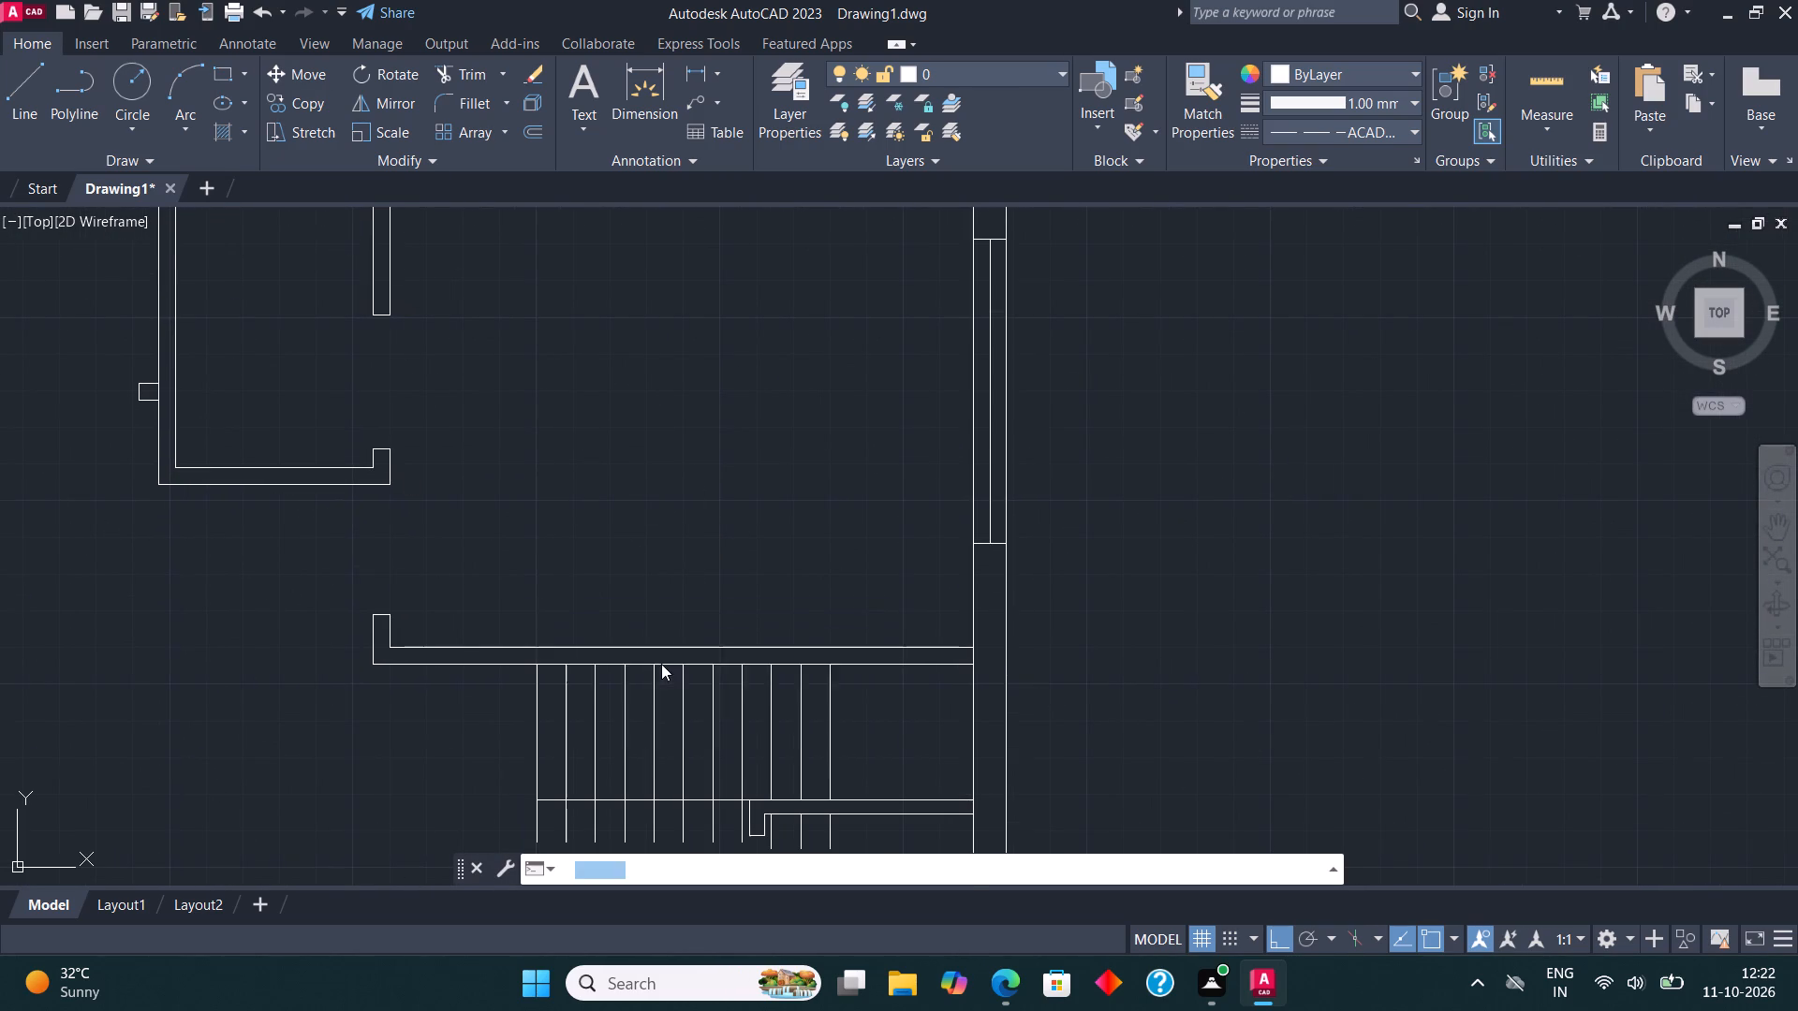
pyautogui.click(897, 401)
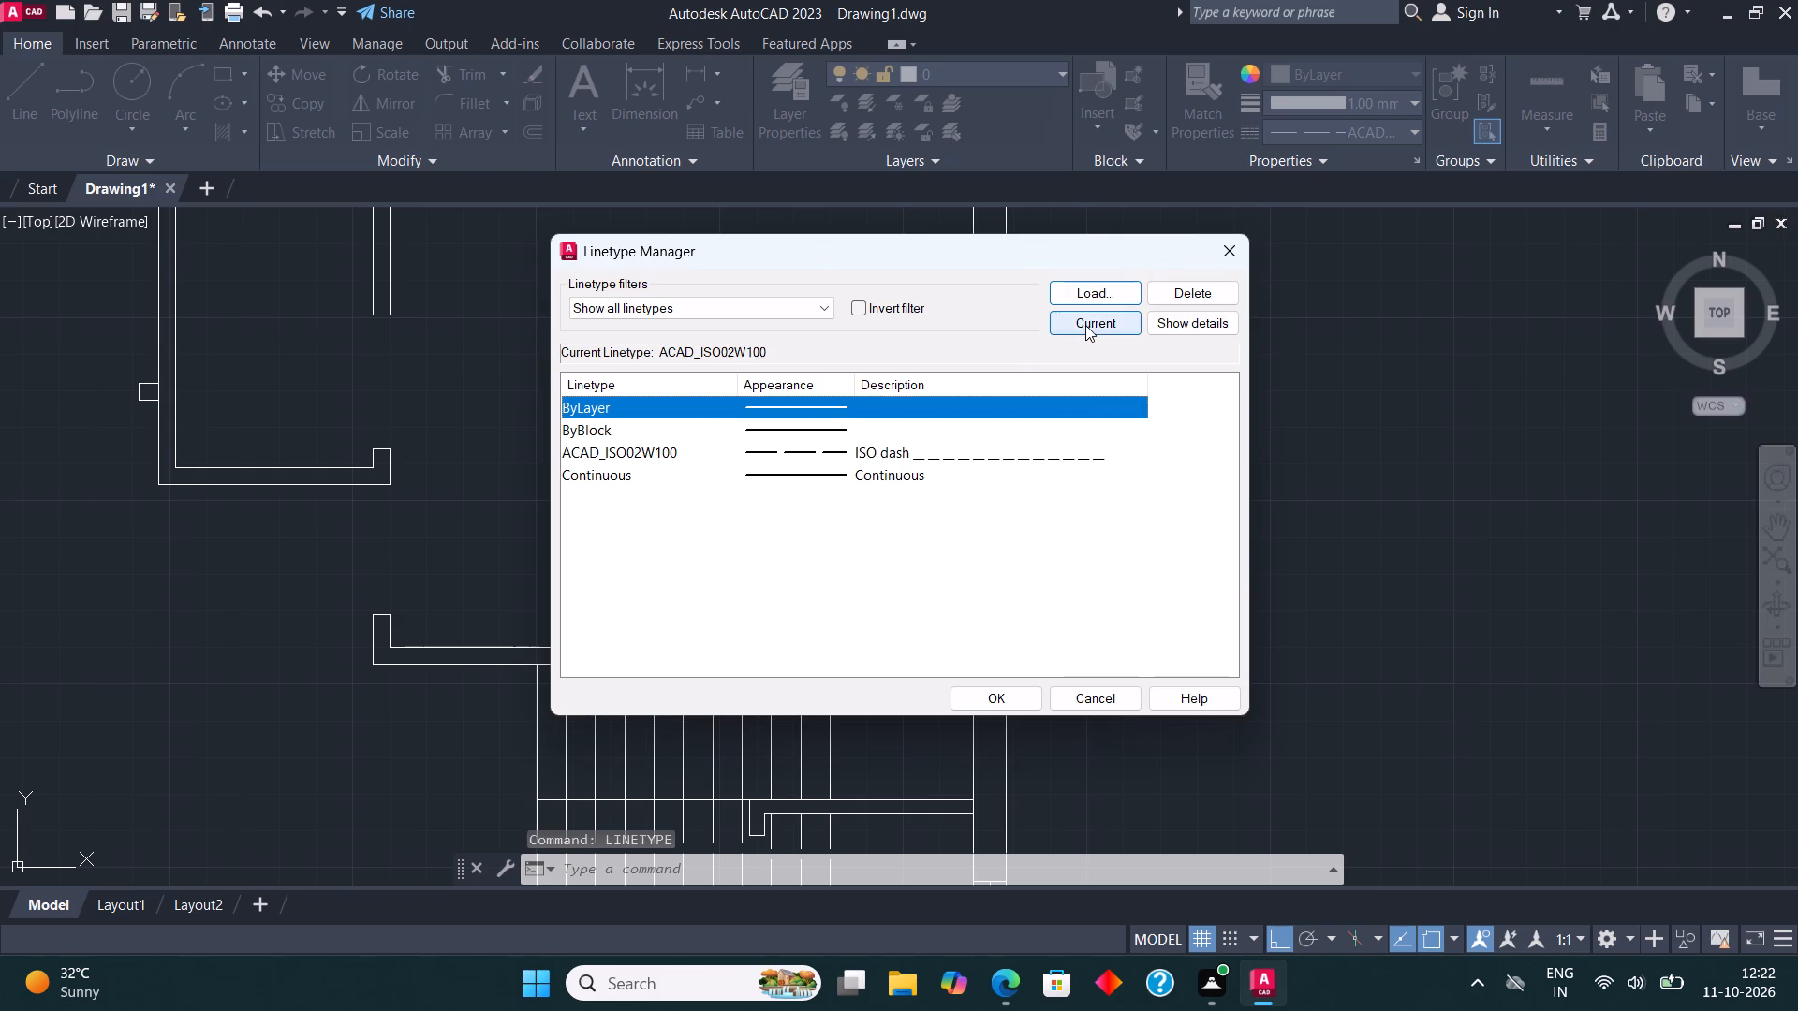
pyautogui.click(1085, 325)
pyautogui.click(1008, 697)
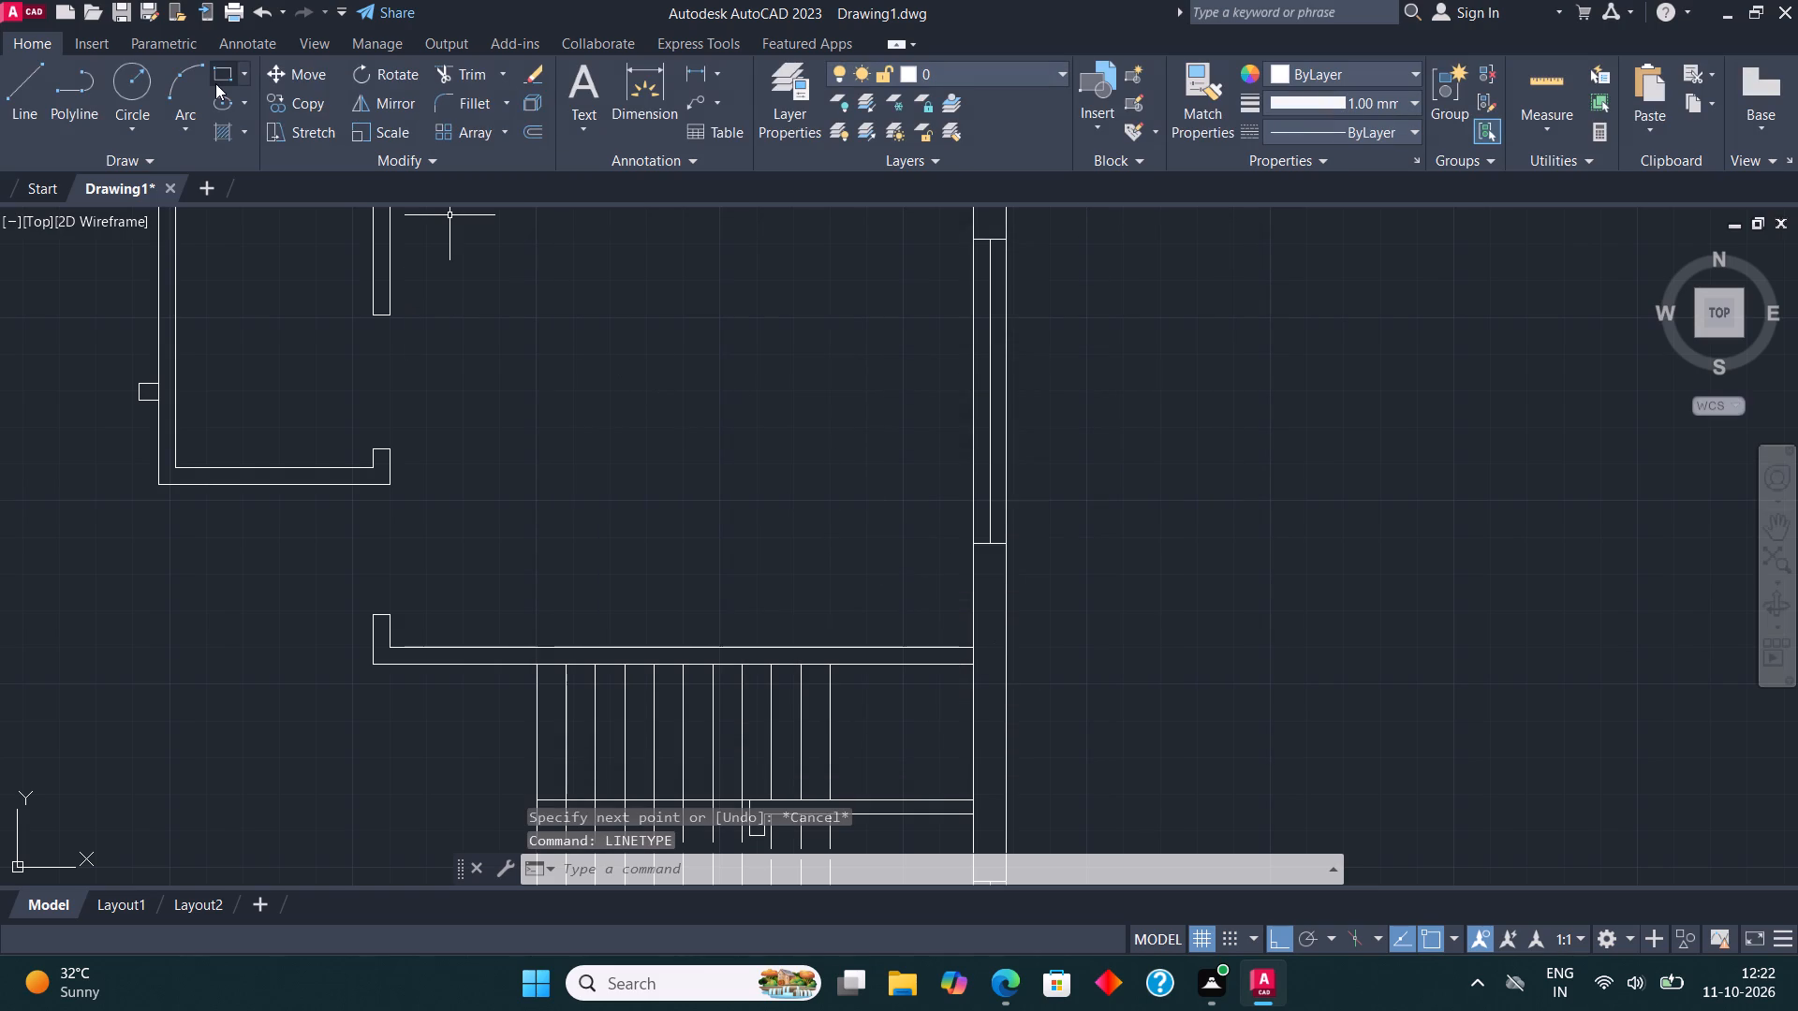
# Draw a wardrobe-like rectangle in the top-right room, from the corner of the staircase's upper wall and the right outer wall.
pyautogui.click(215, 83)
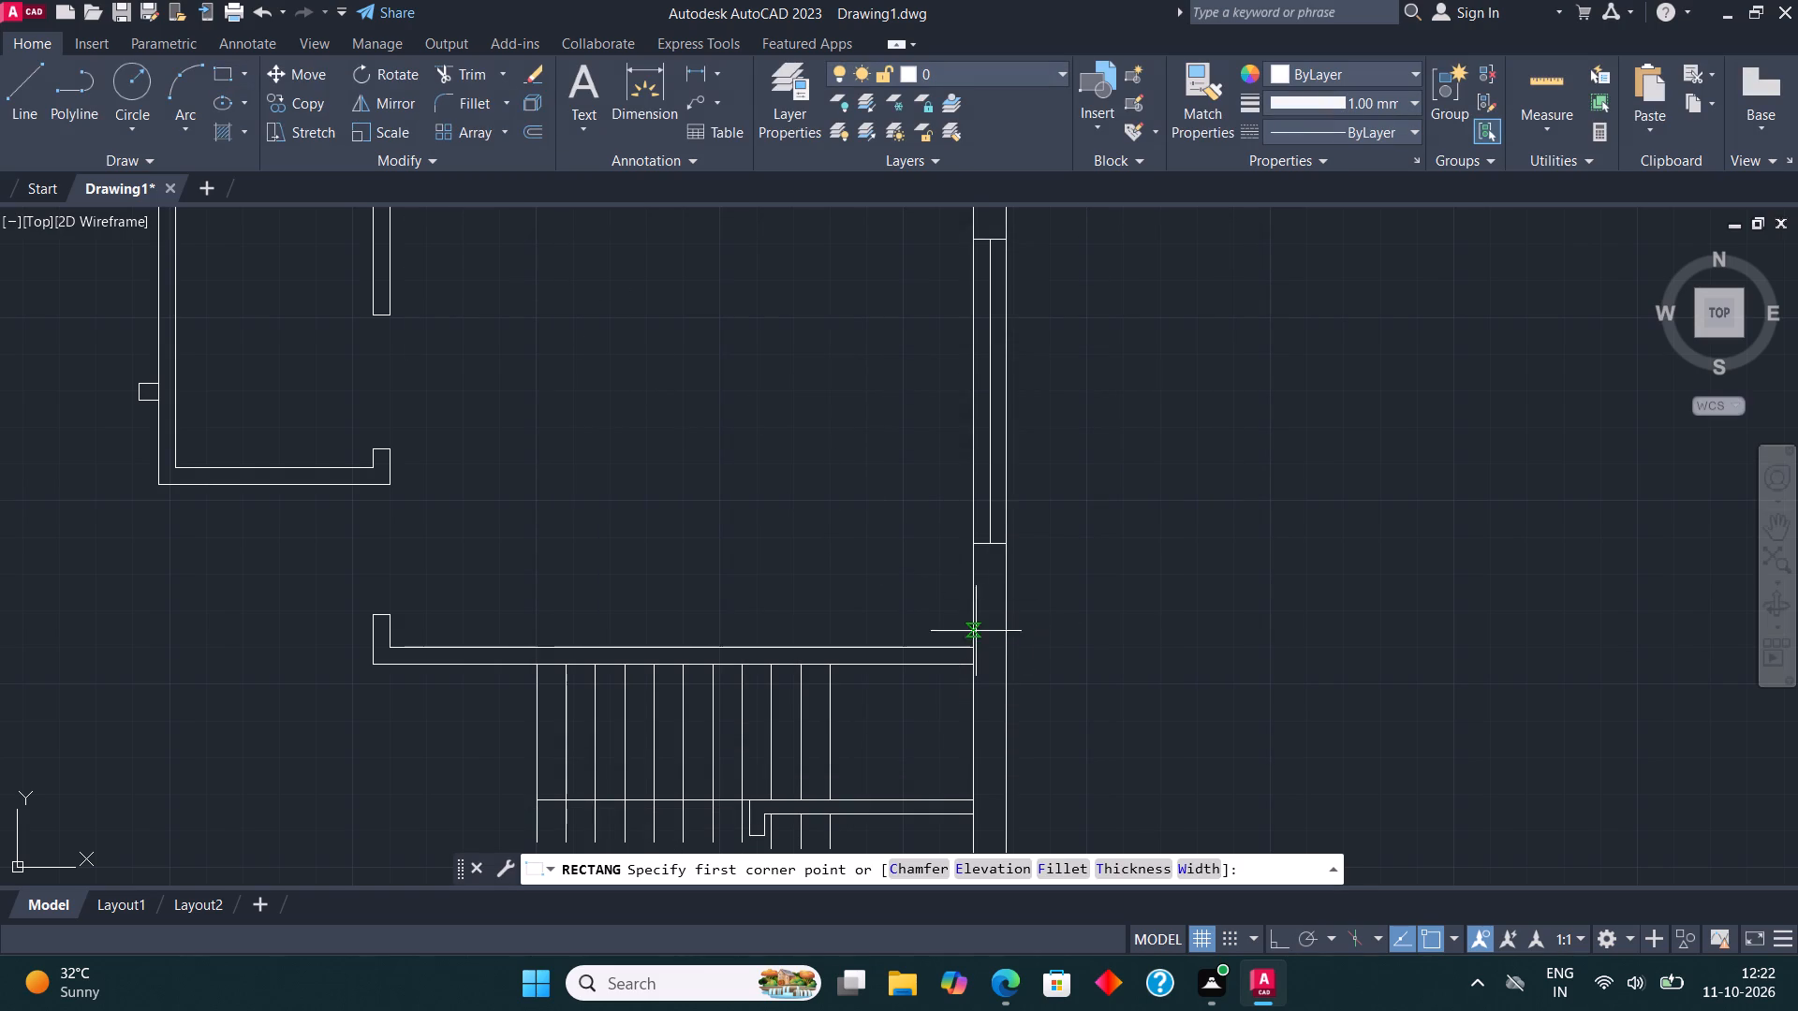
pyautogui.click(974, 640)
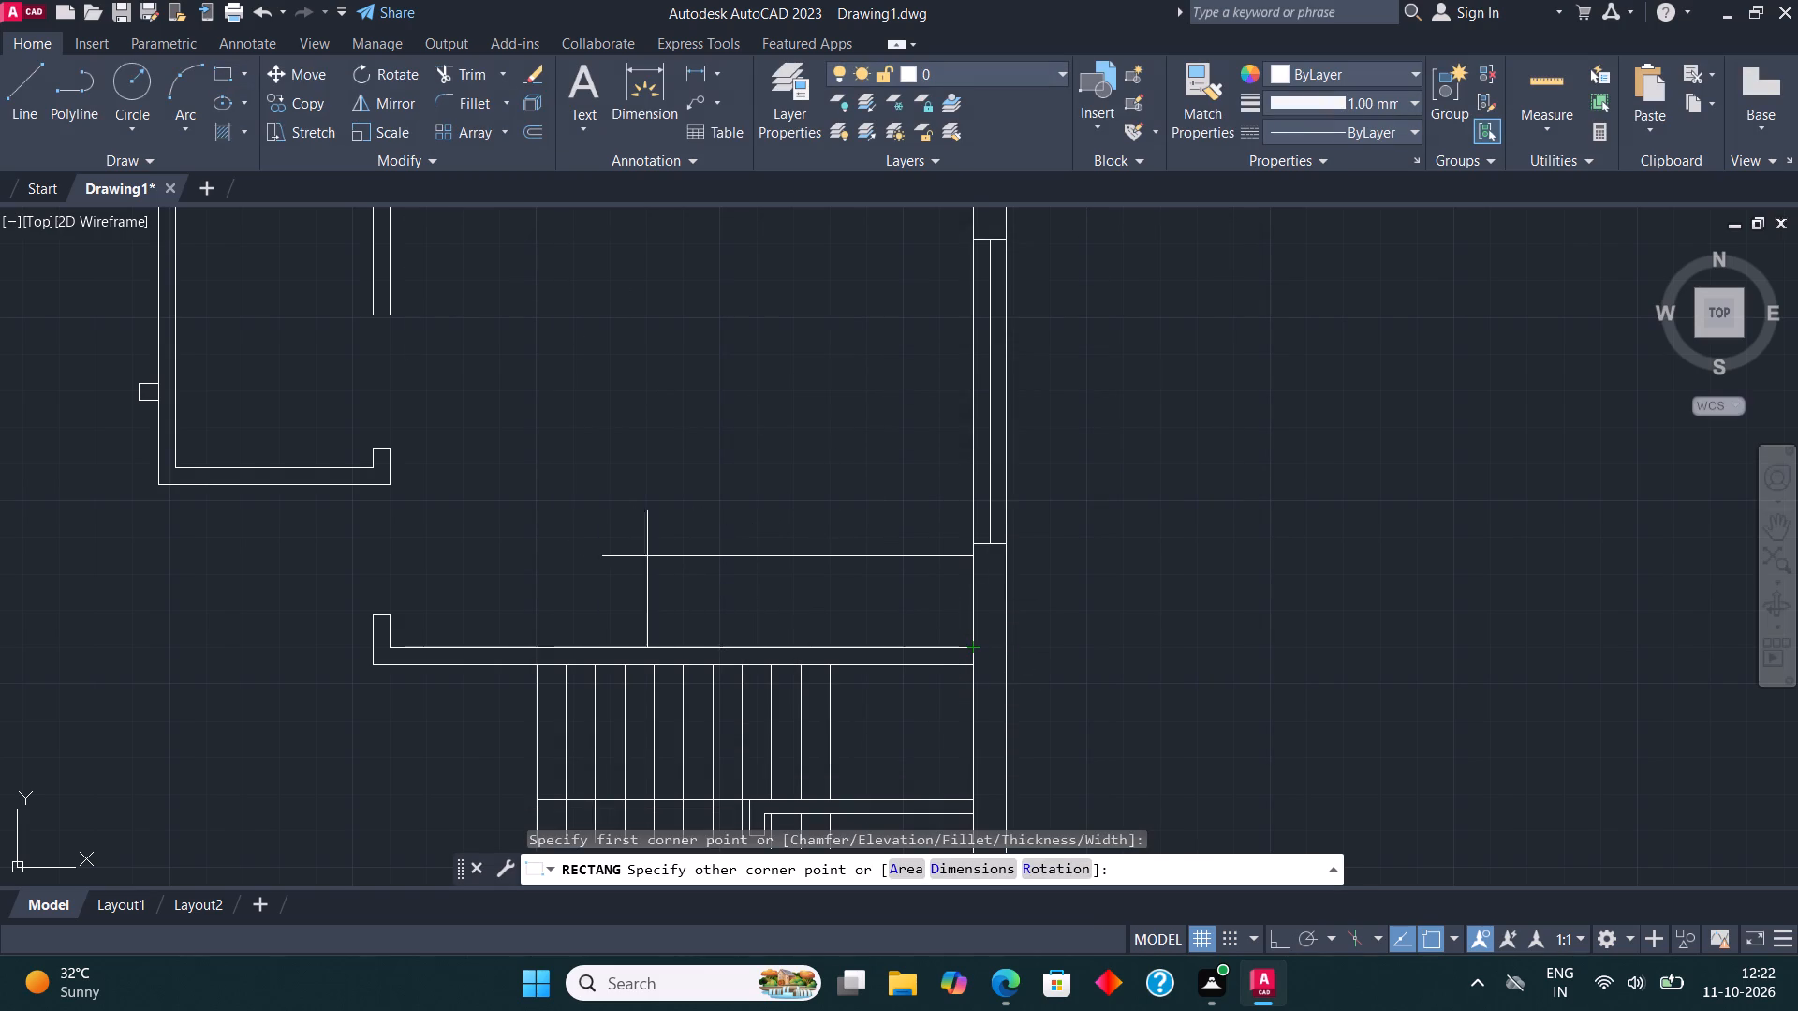
pyautogui.click(664, 558)
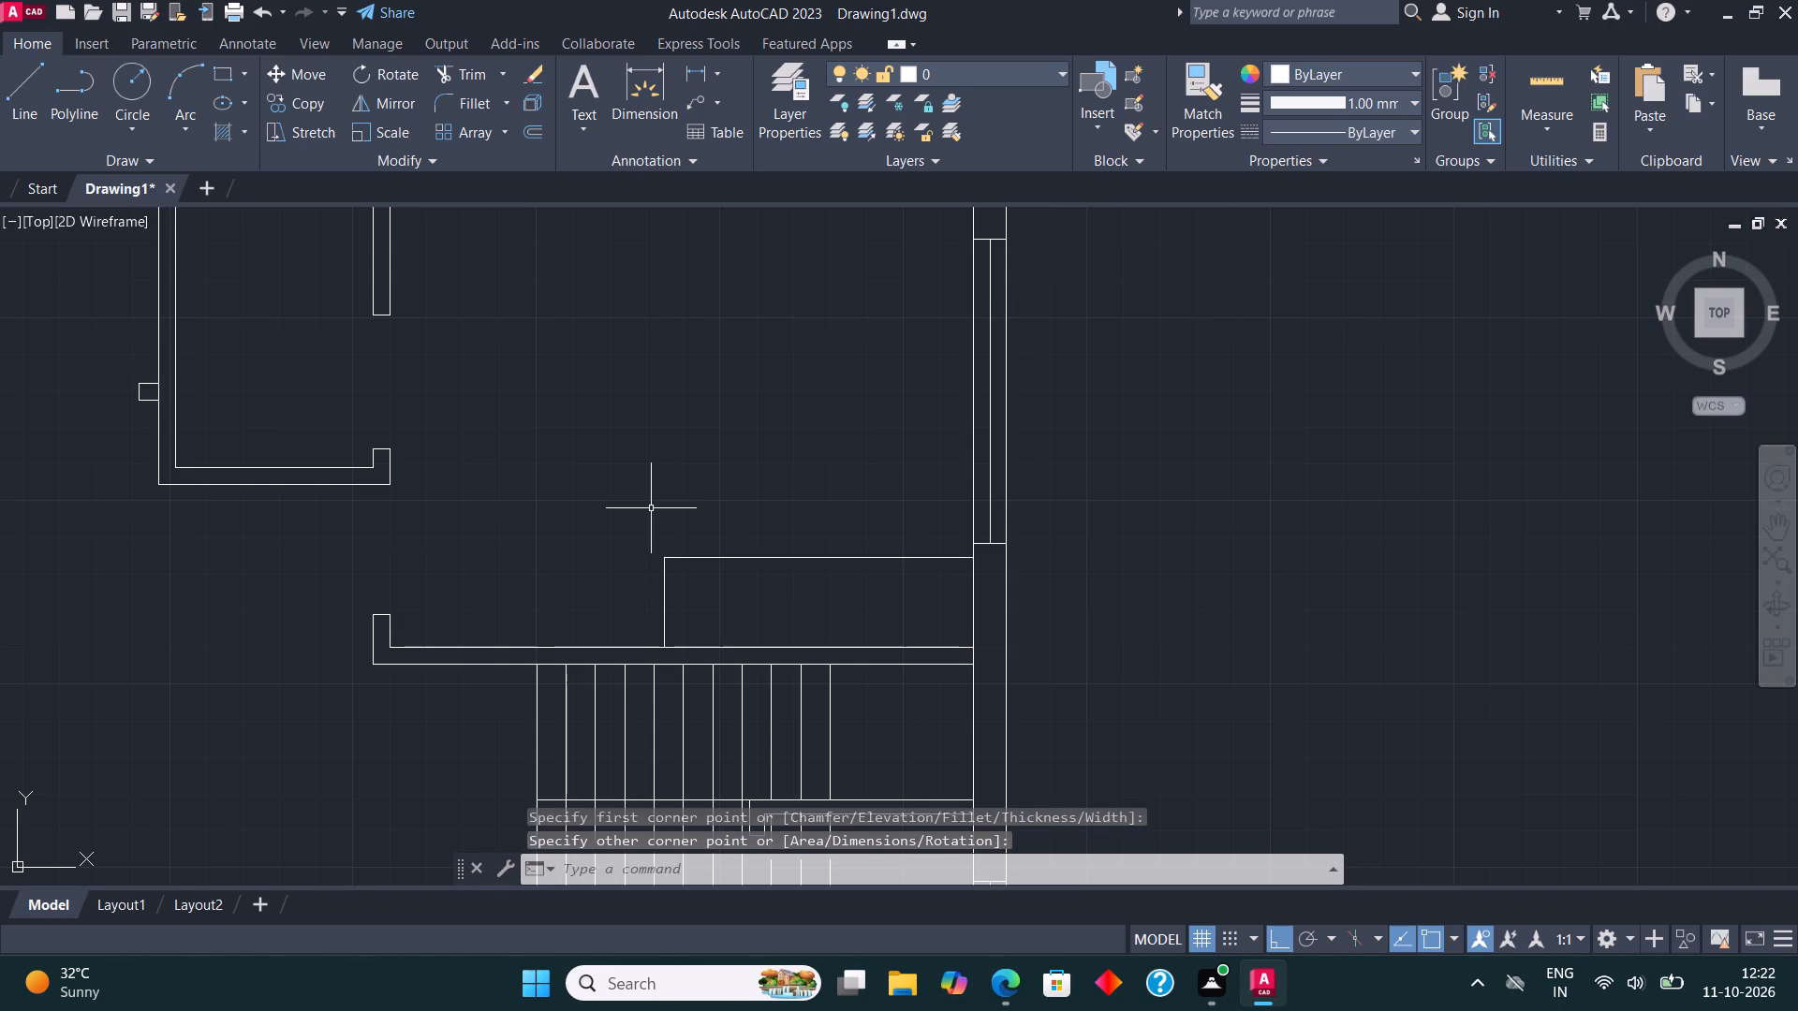
# Hatch the new rectangle above the staircase wall with the ANSI32 pattern.
pyautogui.press('h')
pyautogui.press('Return')
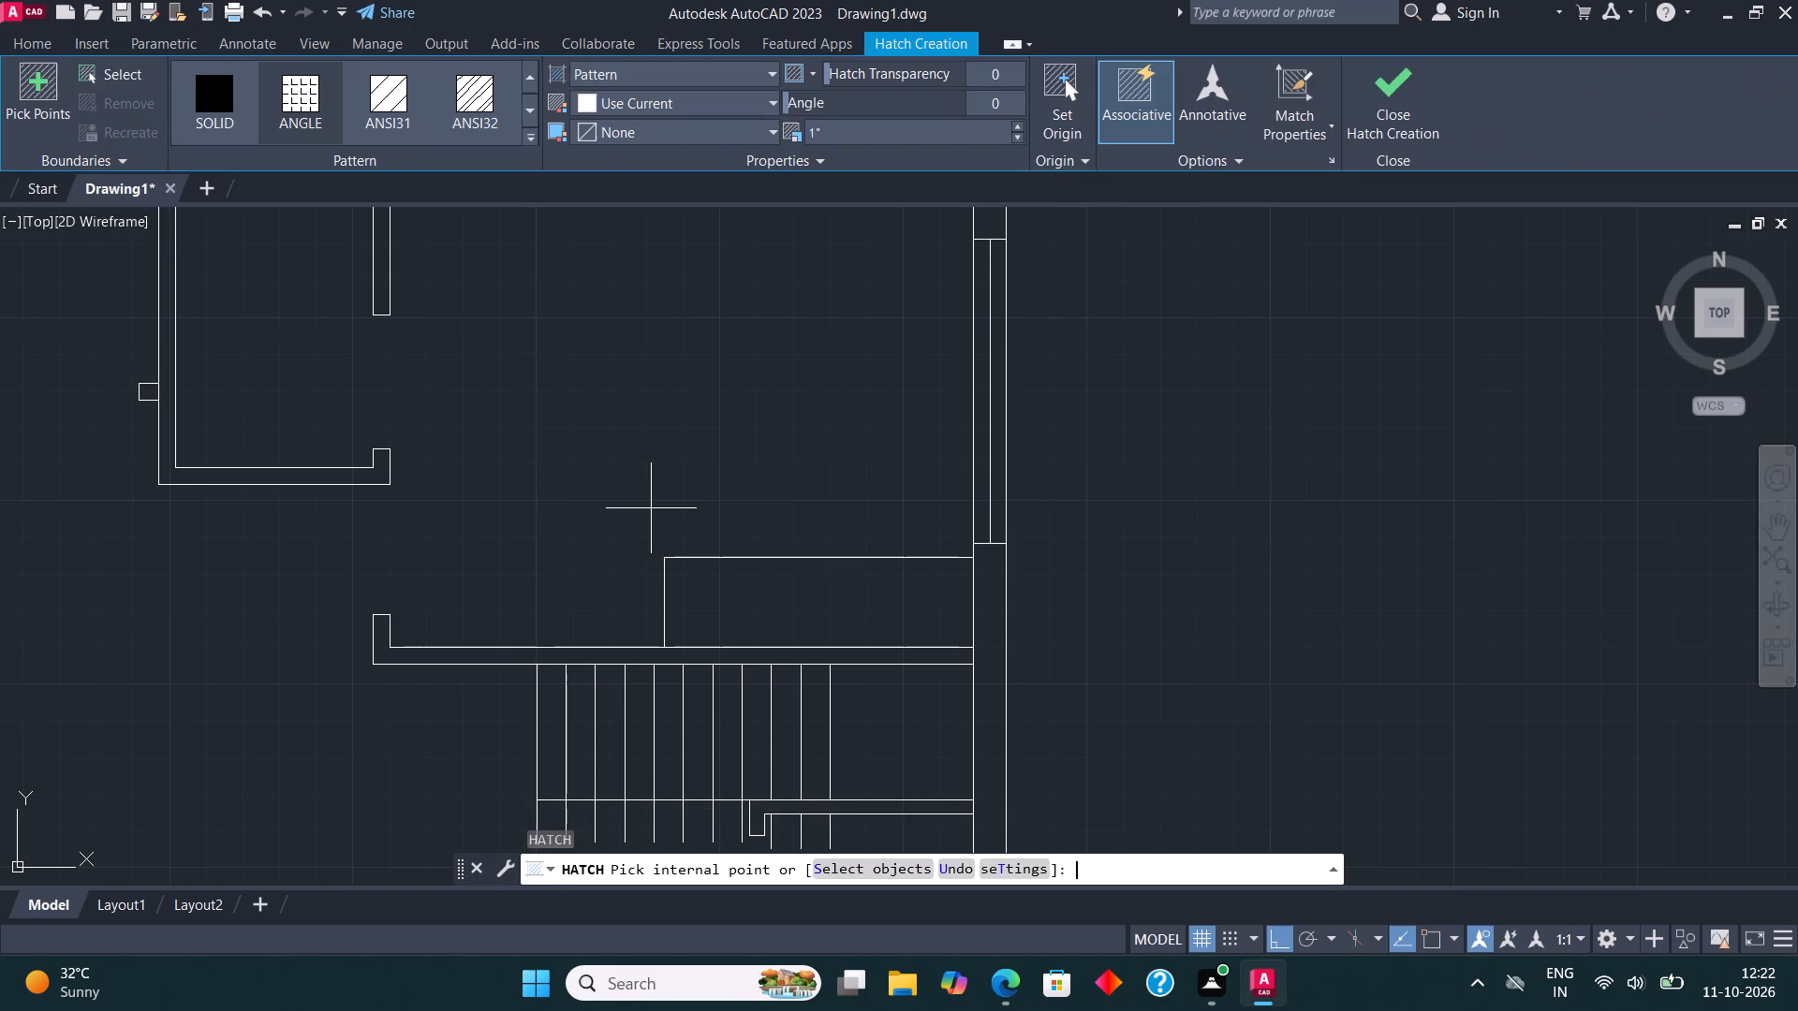
pyautogui.click(484, 97)
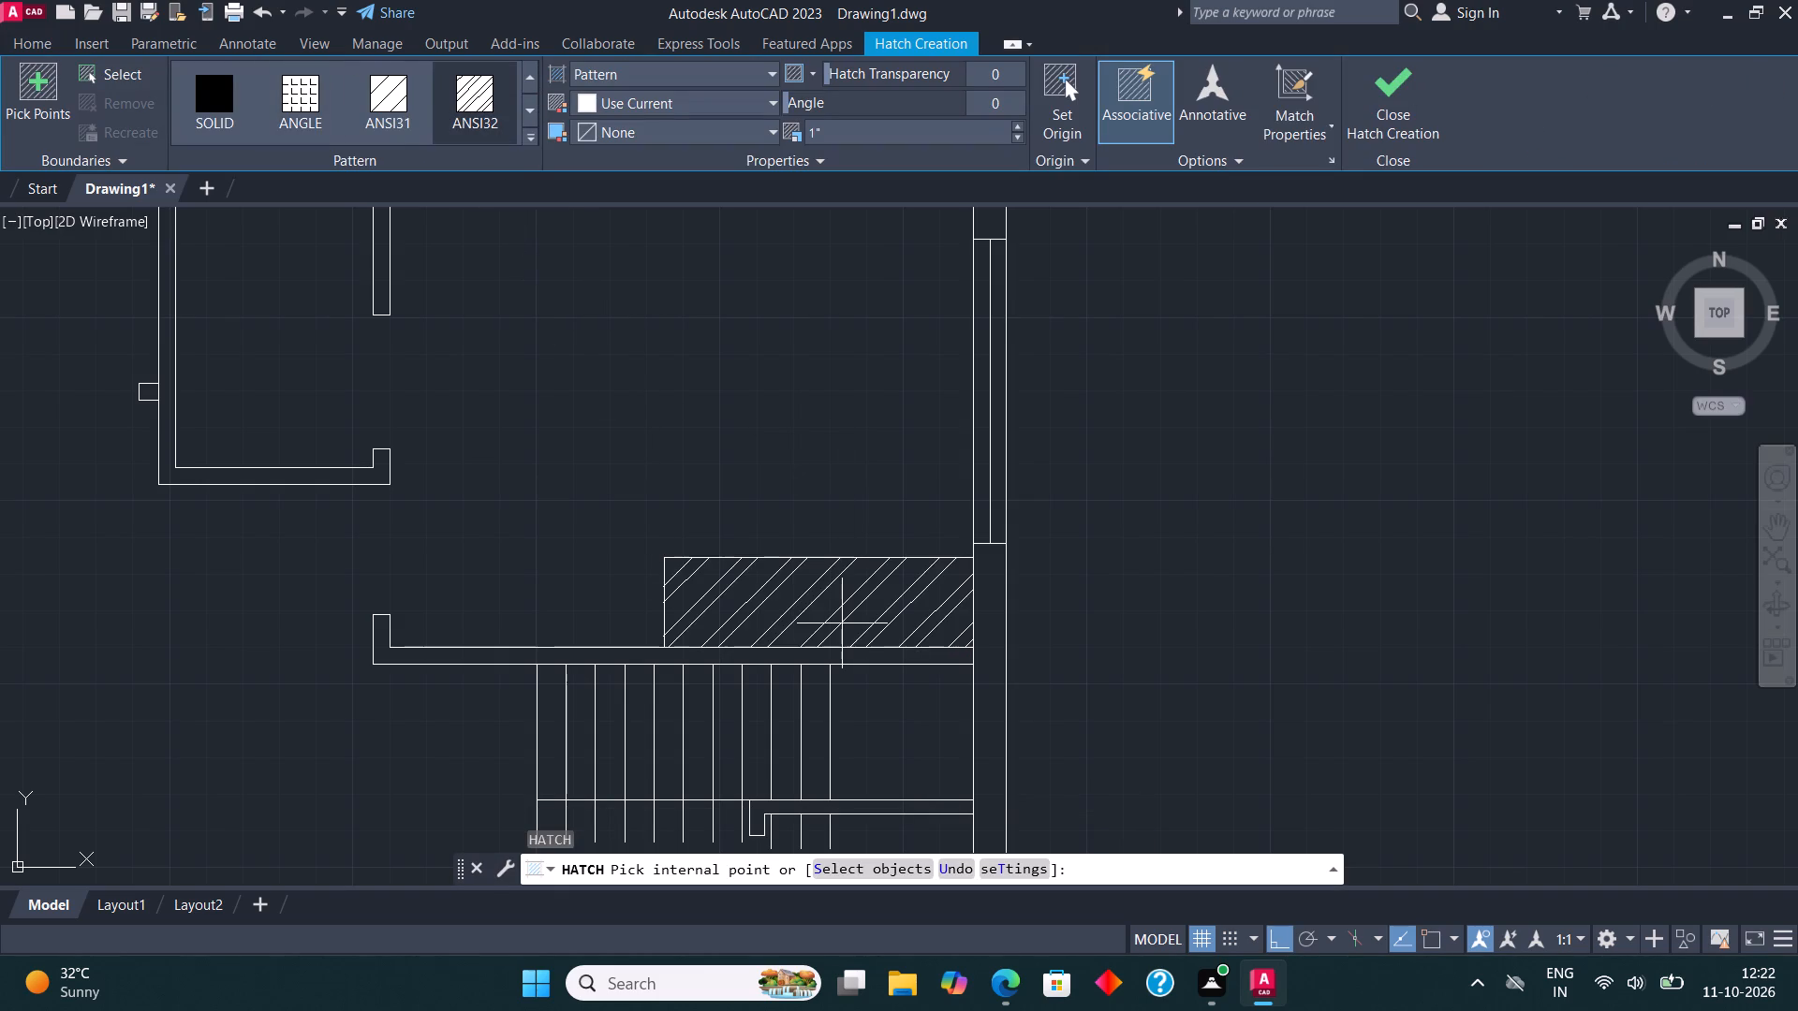
pyautogui.click(842, 623)
pyautogui.click(1378, 88)
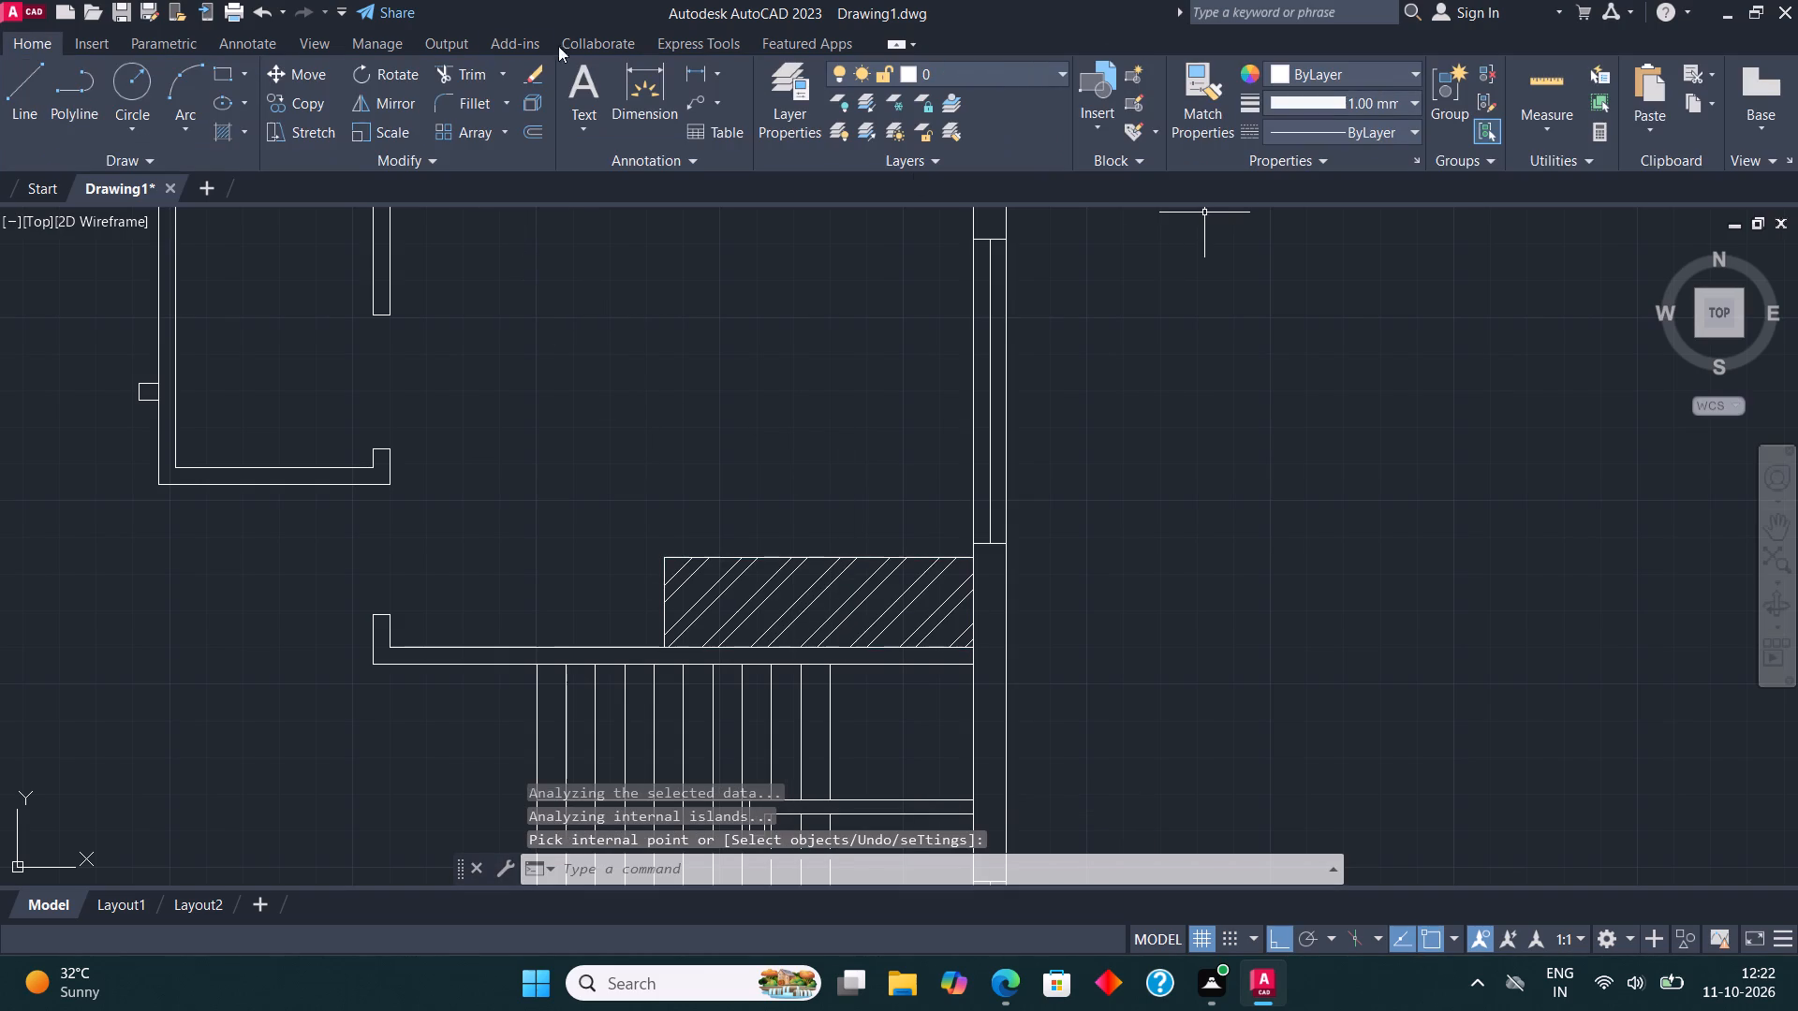
# Draw a large bed rectangle against the inner face of the top outer wall in the top-right room.
pyautogui.click(225, 72)
pyautogui.moveTo(394, 315); pyautogui.dragTo(455, 531, button='middle')
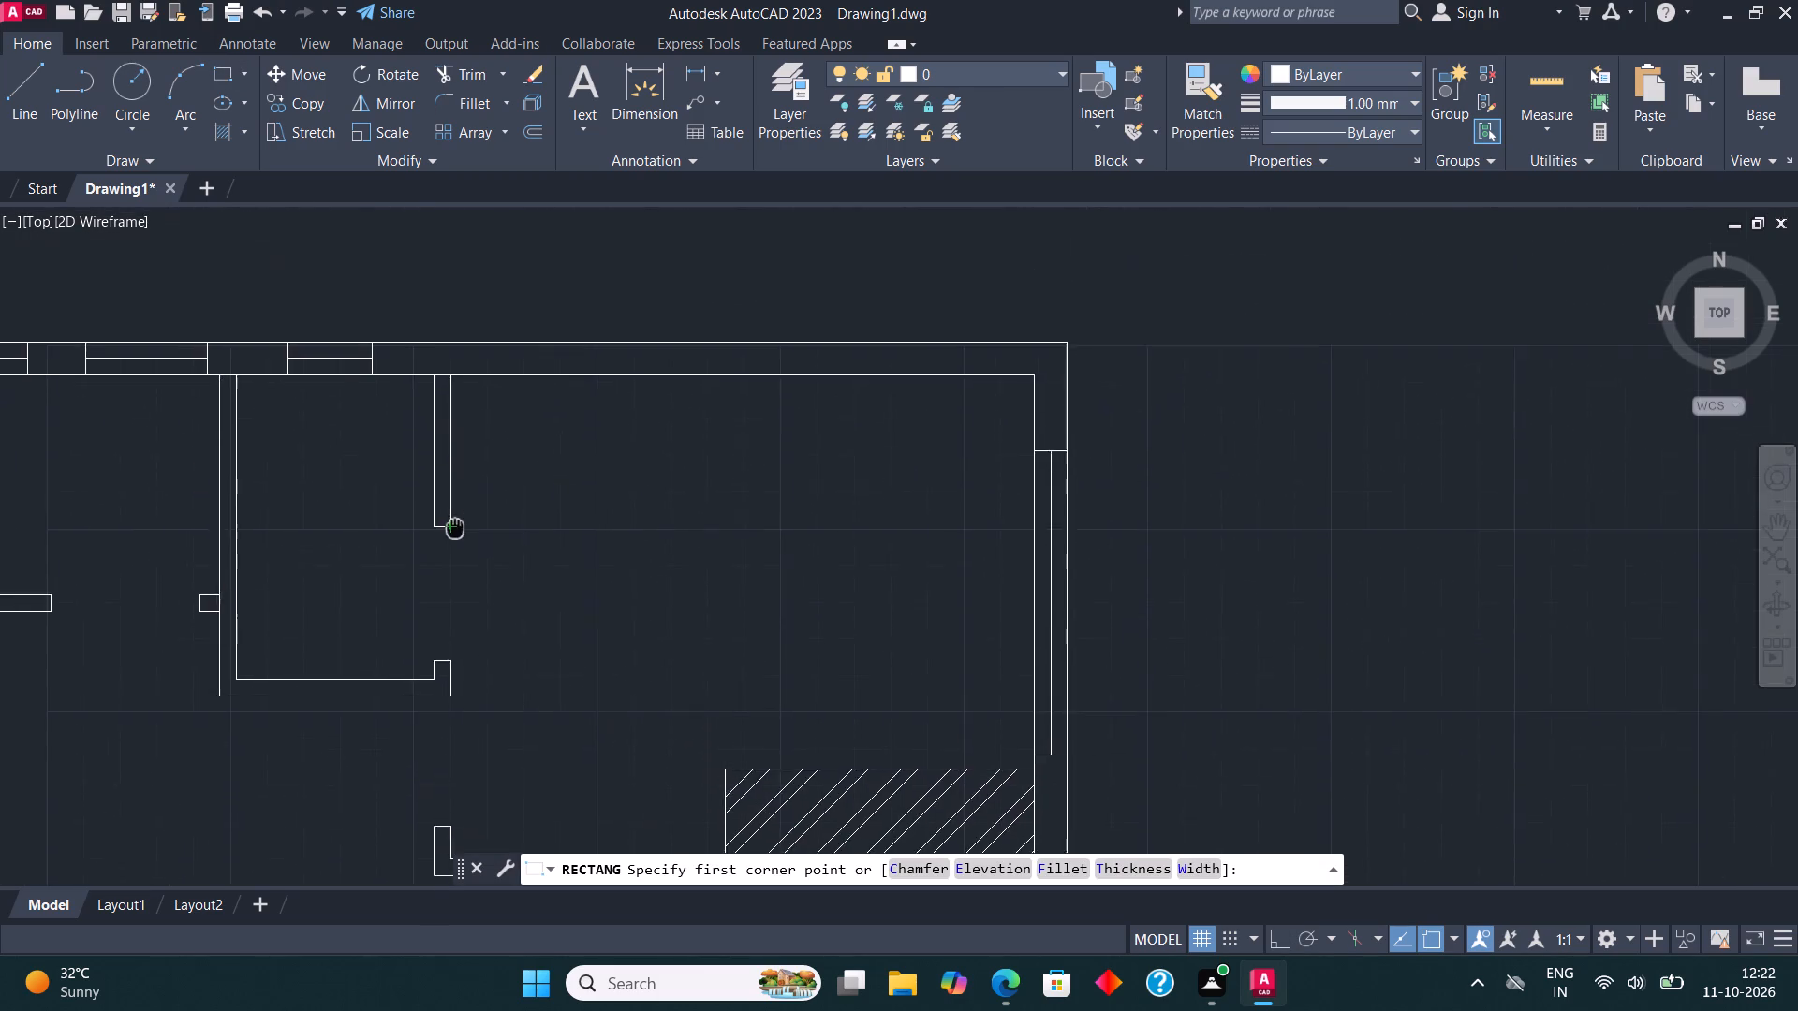
pyautogui.moveTo(455, 531); pyautogui.dragTo(442, 589, button='middle')
pyautogui.click(637, 440)
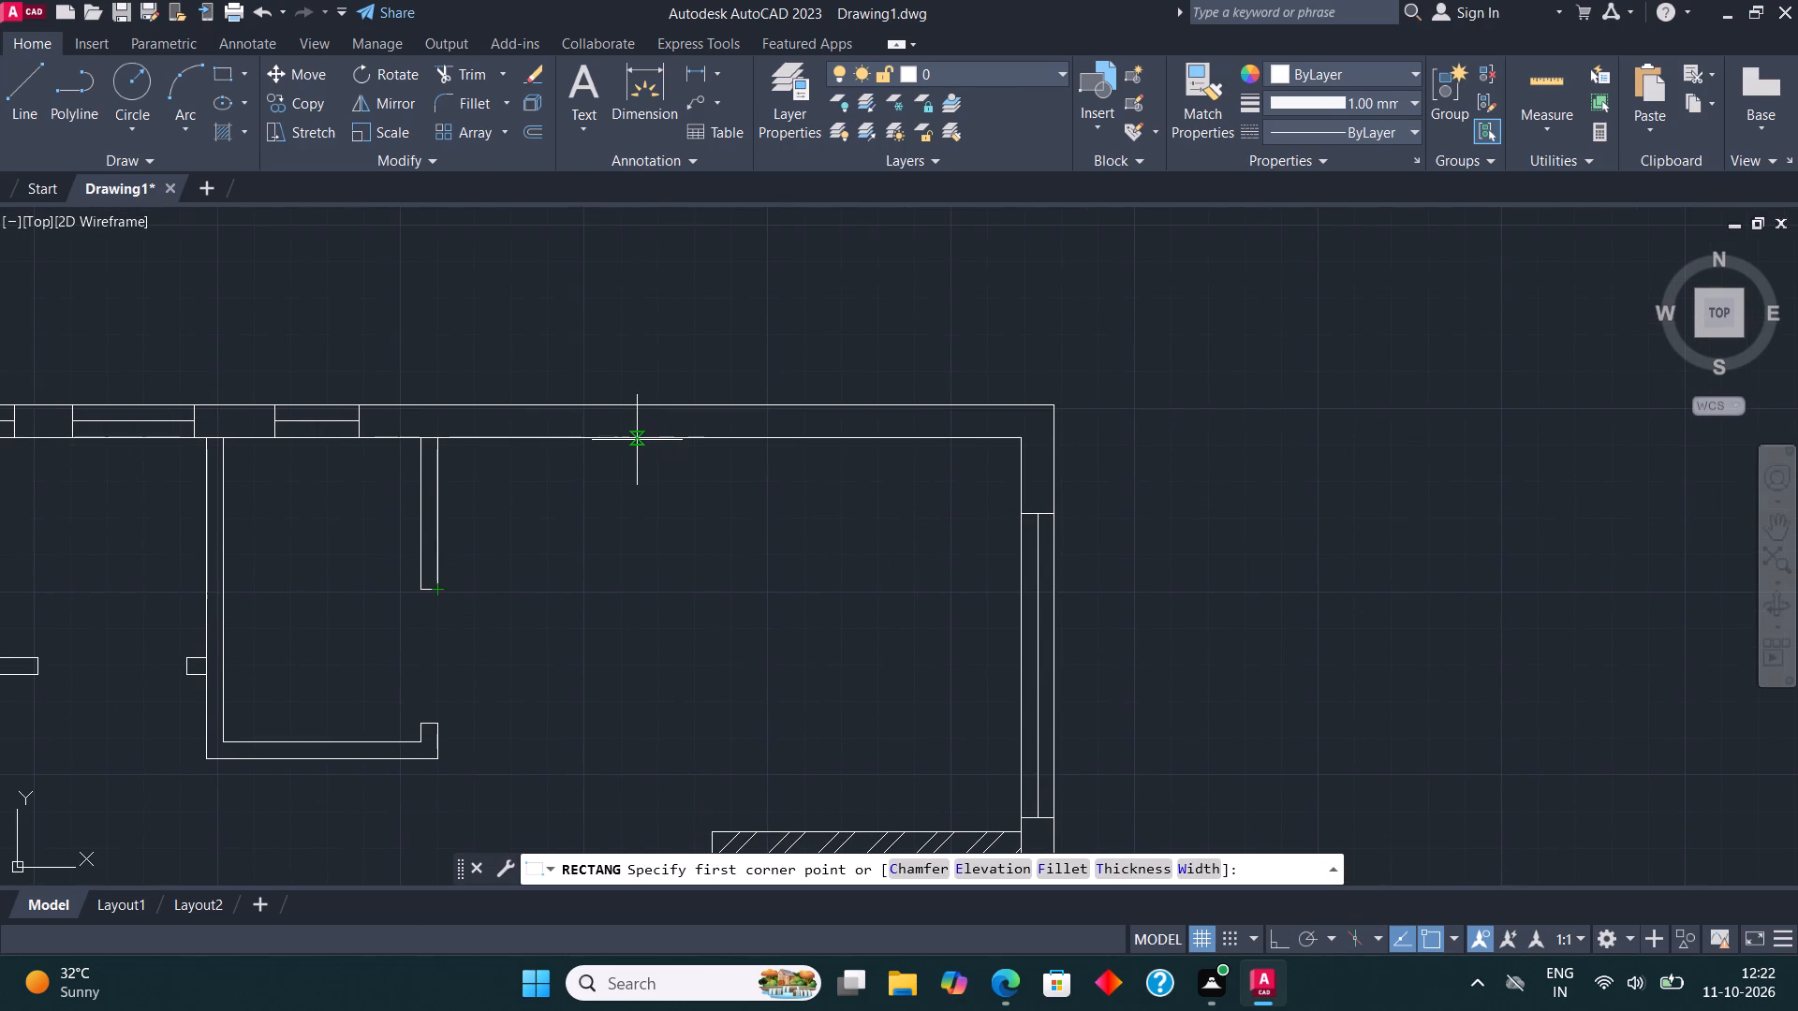
pyautogui.click(851, 679)
# Draw a small side-table rectangle against the top wall, starting at the bed's upper-right corner.
pyautogui.scroll(1, 877, 482)
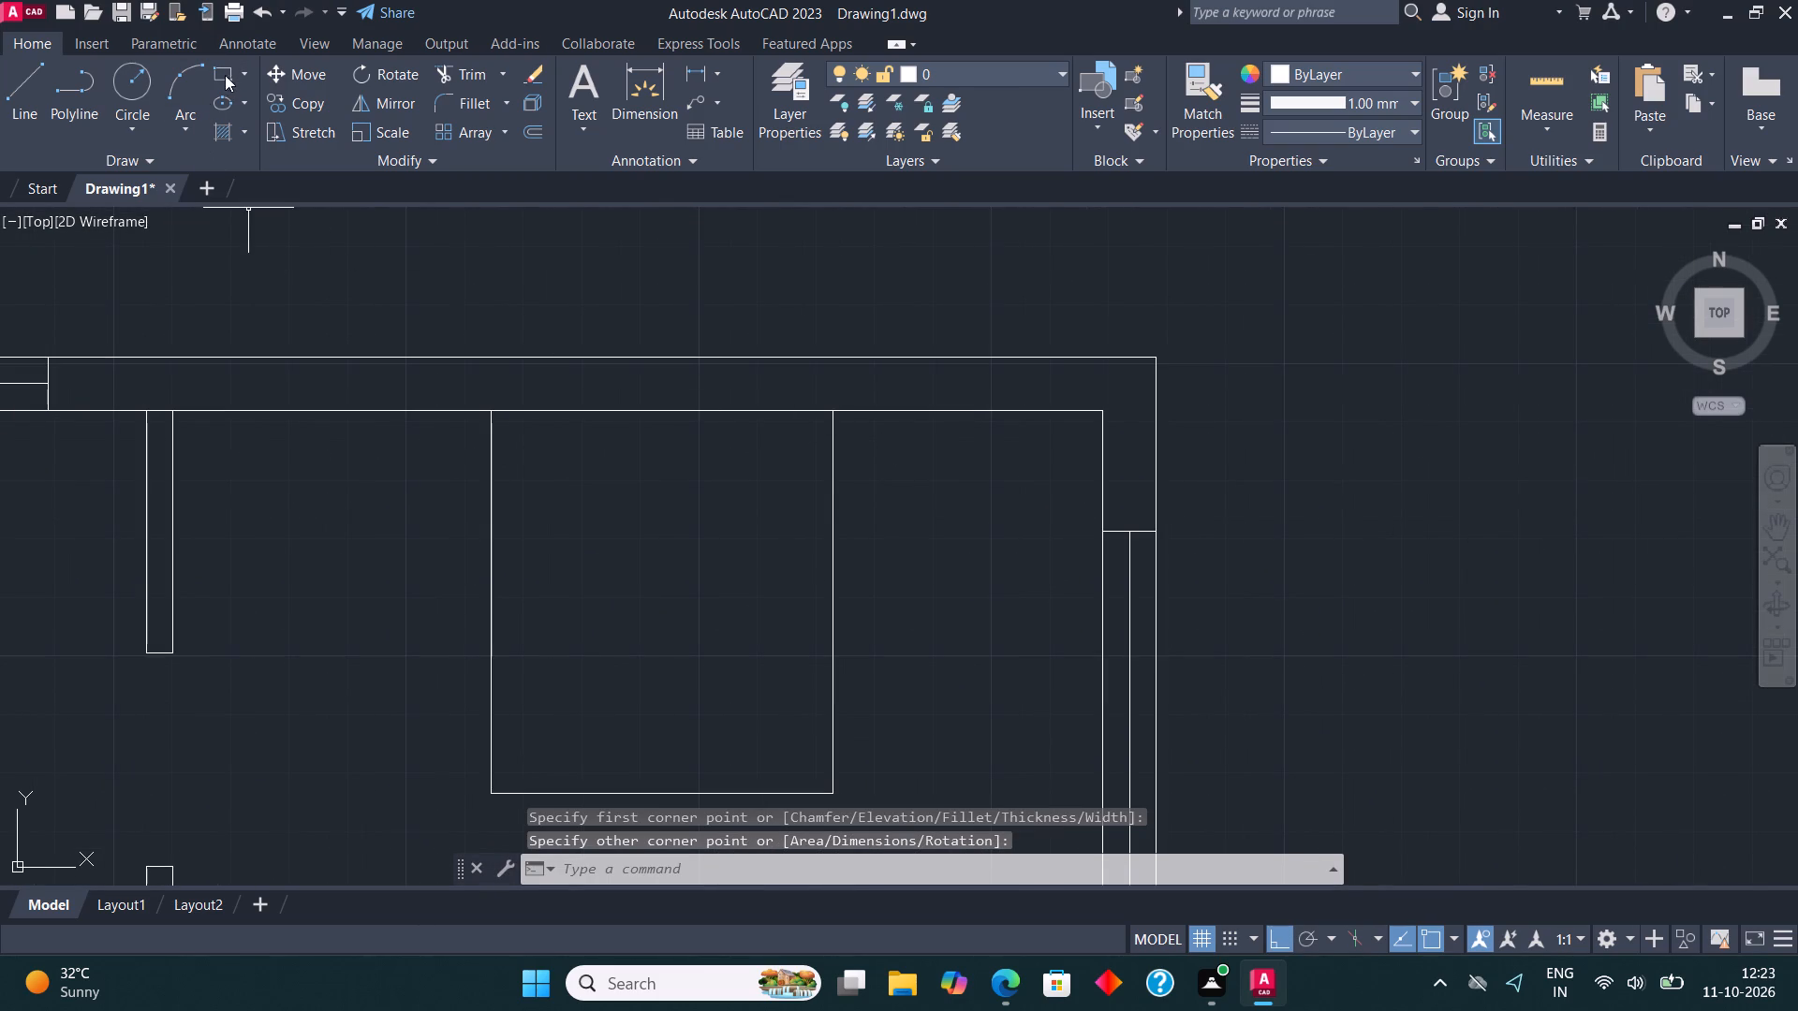
pyautogui.click(228, 64)
pyautogui.click(831, 414)
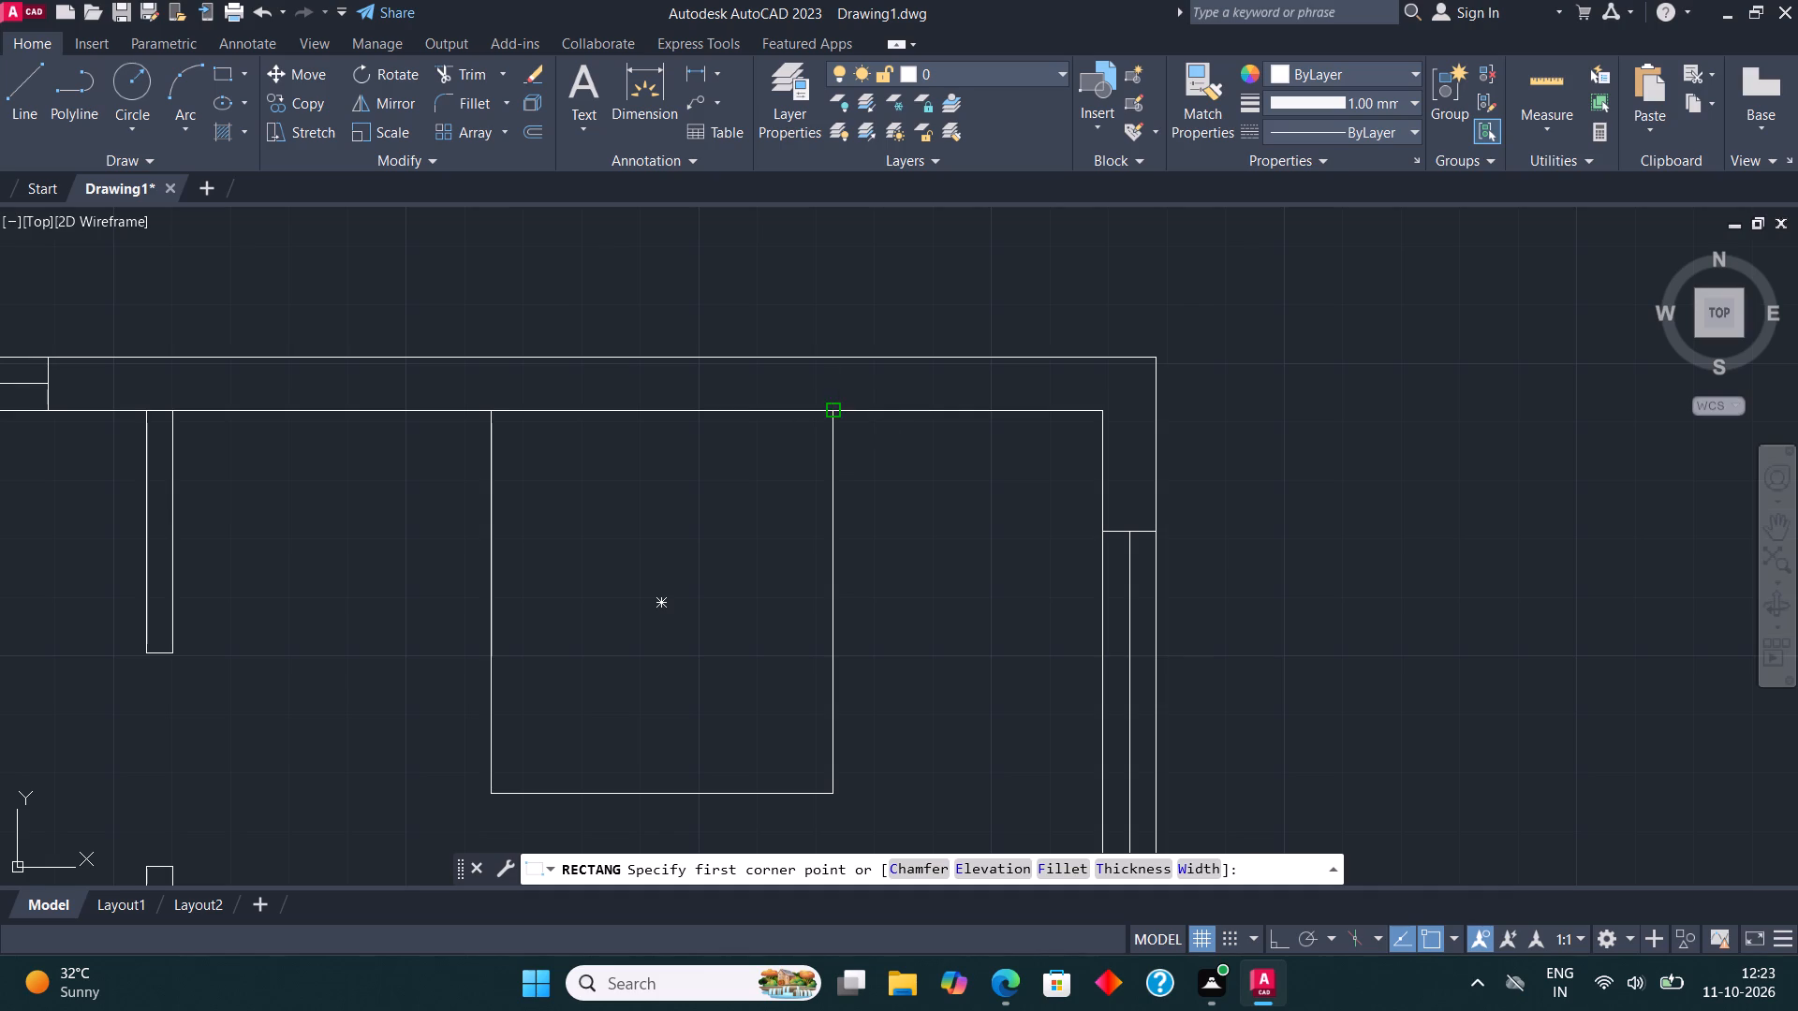
pyautogui.click(932, 499)
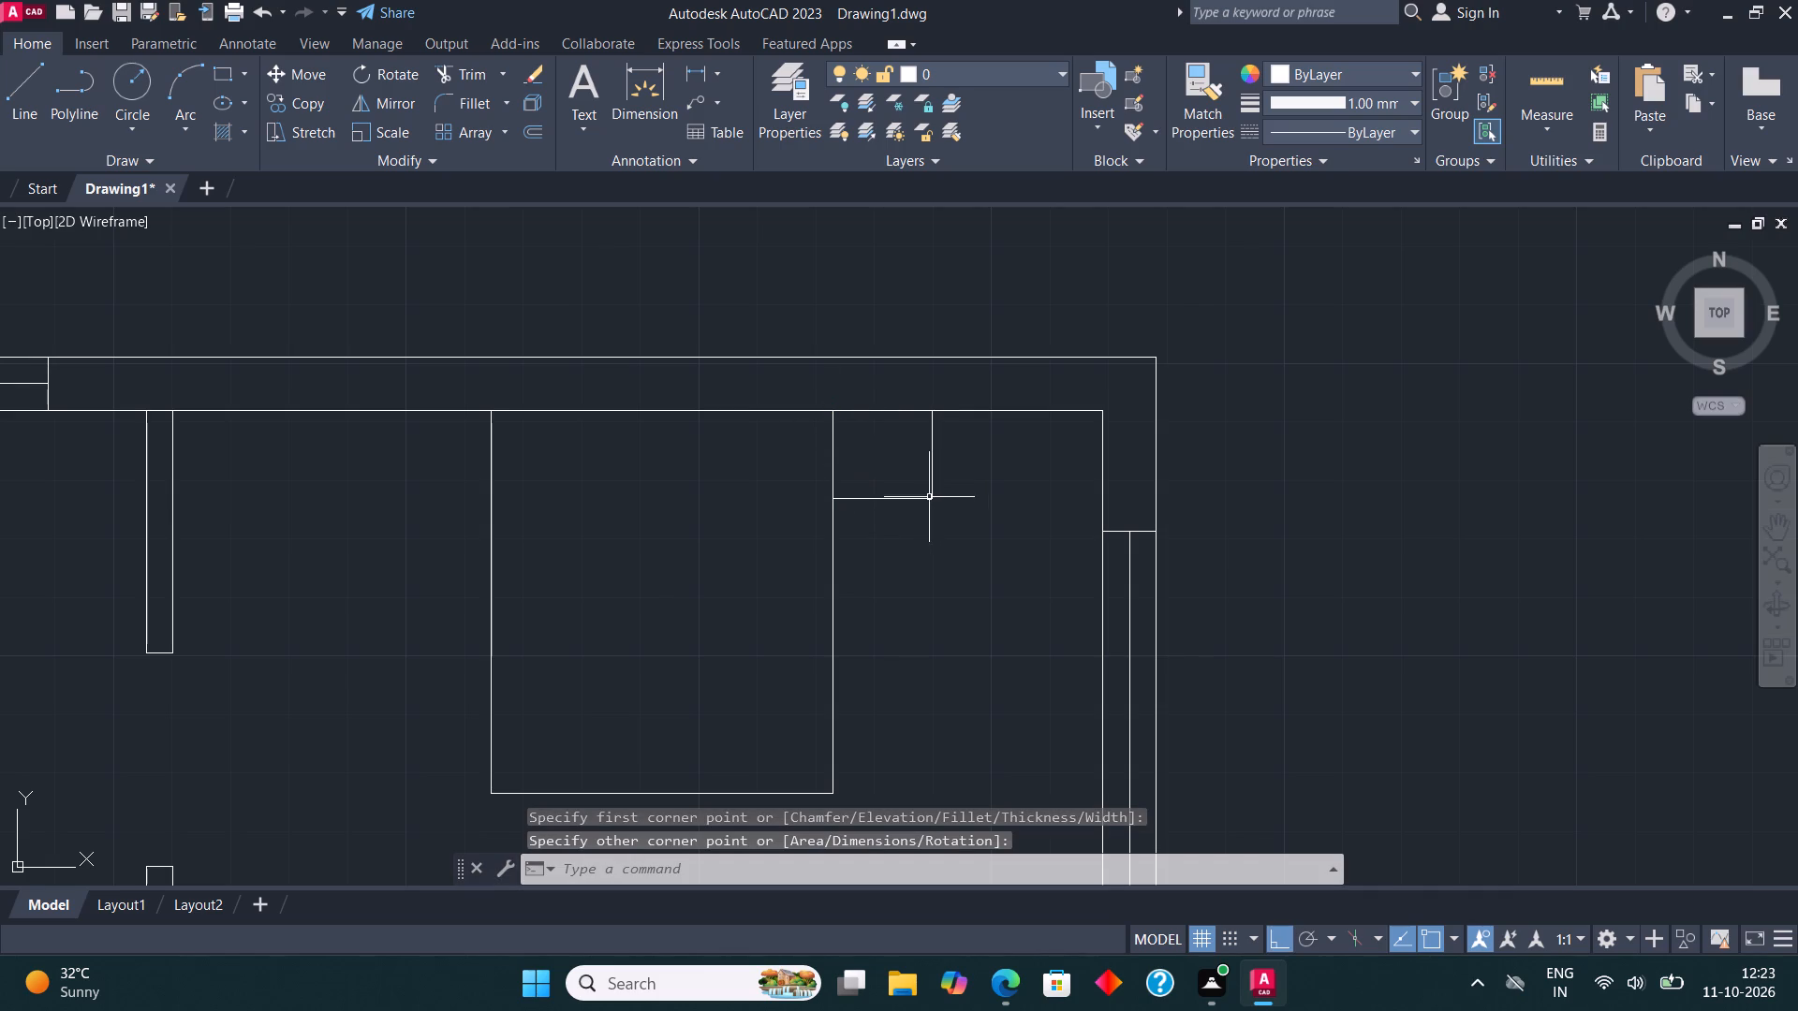
# Draw a lamp symbol in the side table: a circle of about 5" radius crossed by horizontal and vertical diameter lines.
pyautogui.click(133, 75)
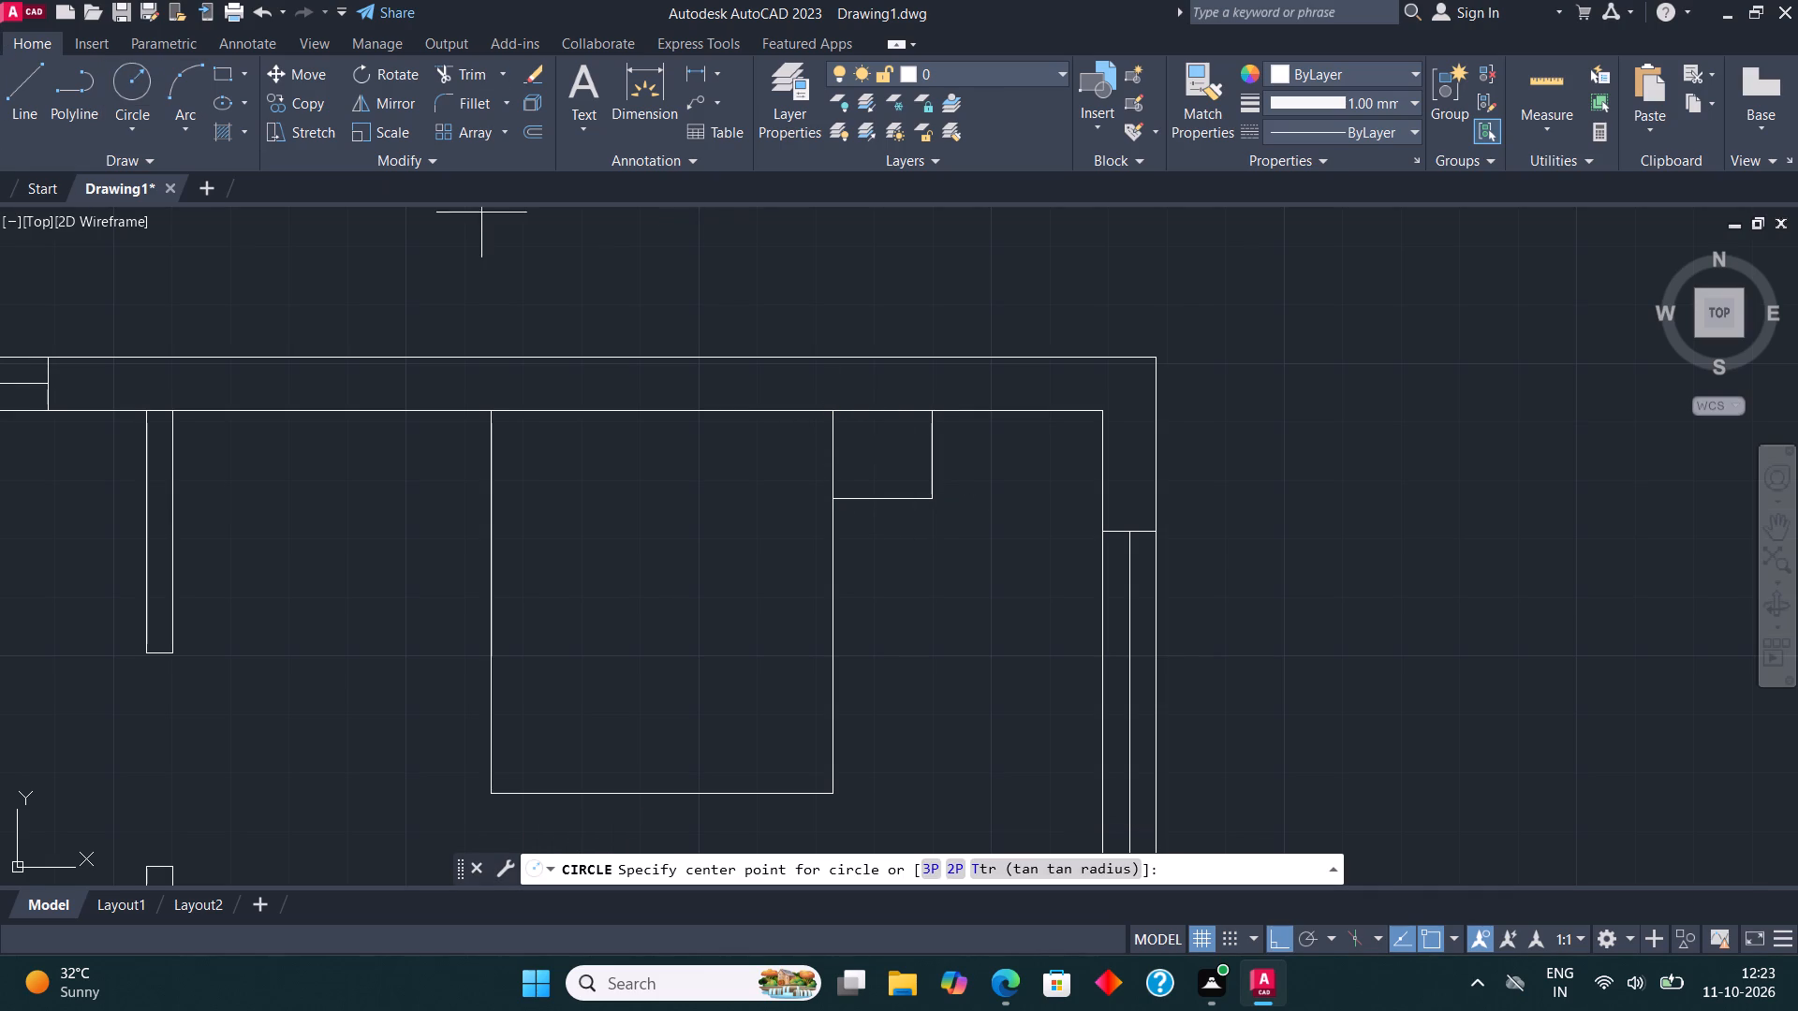
pyautogui.click(883, 451)
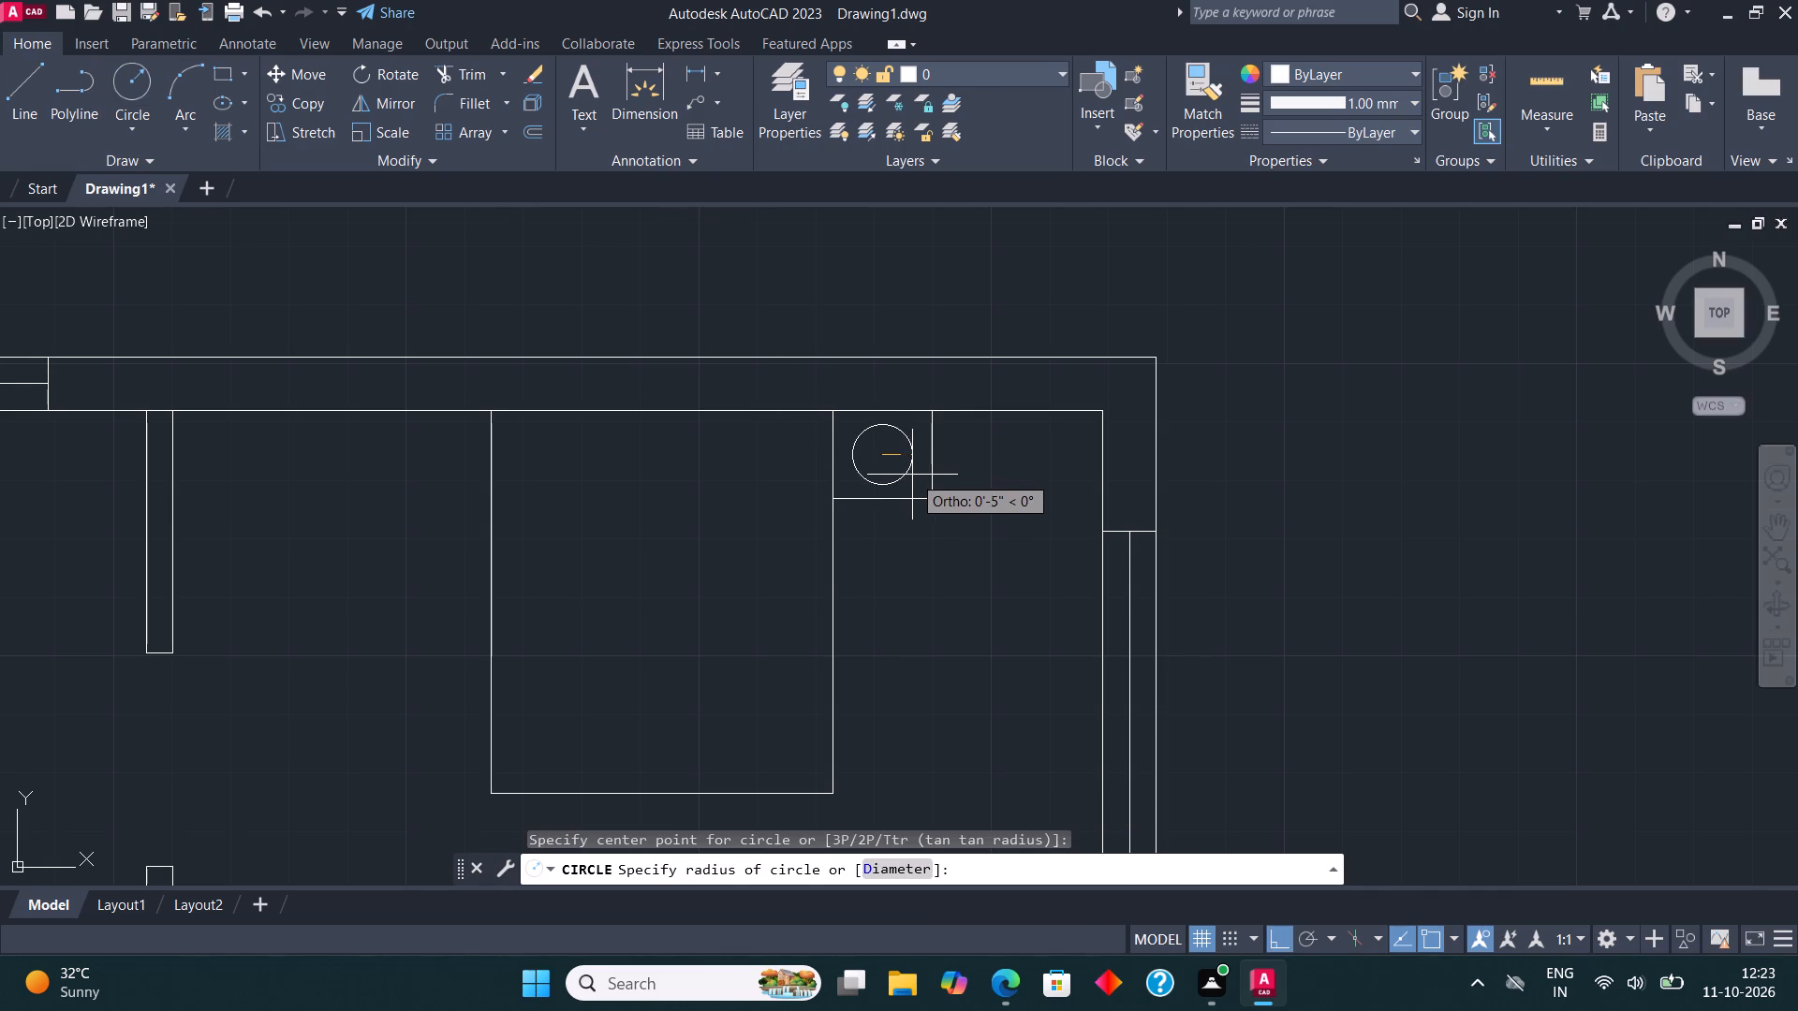
pyautogui.click(912, 475)
pyautogui.click(39, 82)
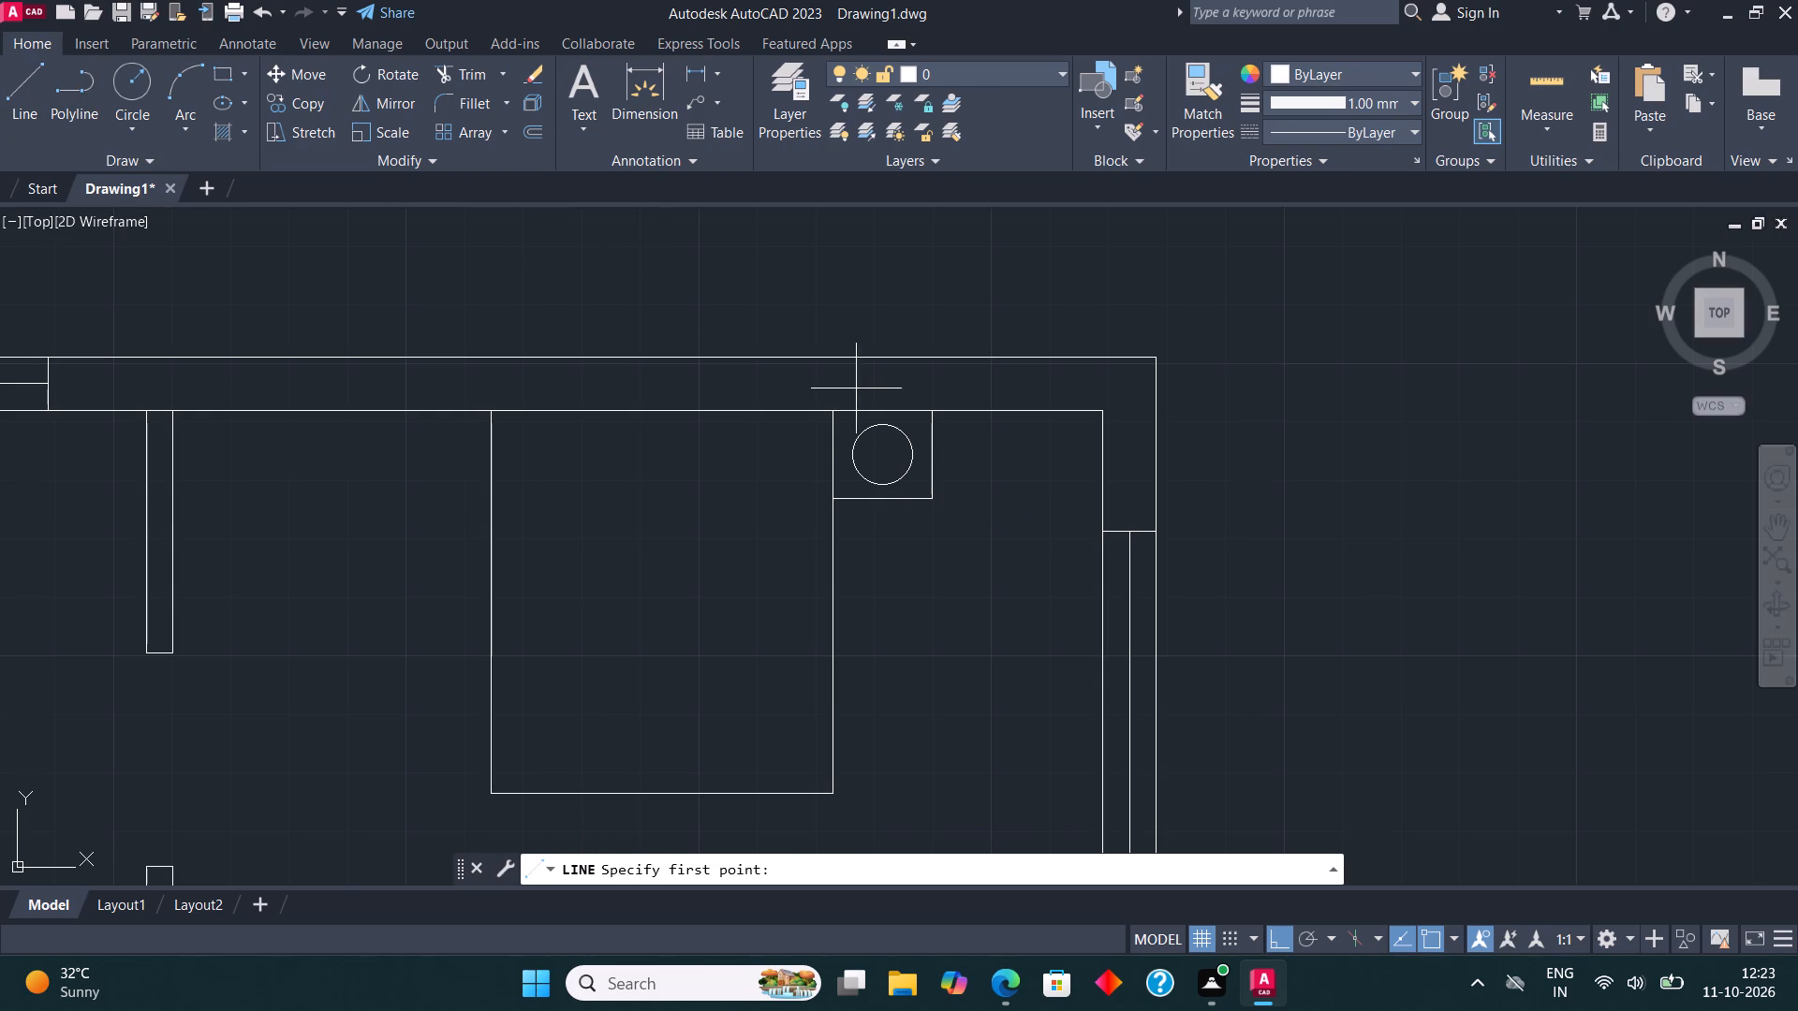
pyautogui.click(856, 454)
pyautogui.click(914, 460)
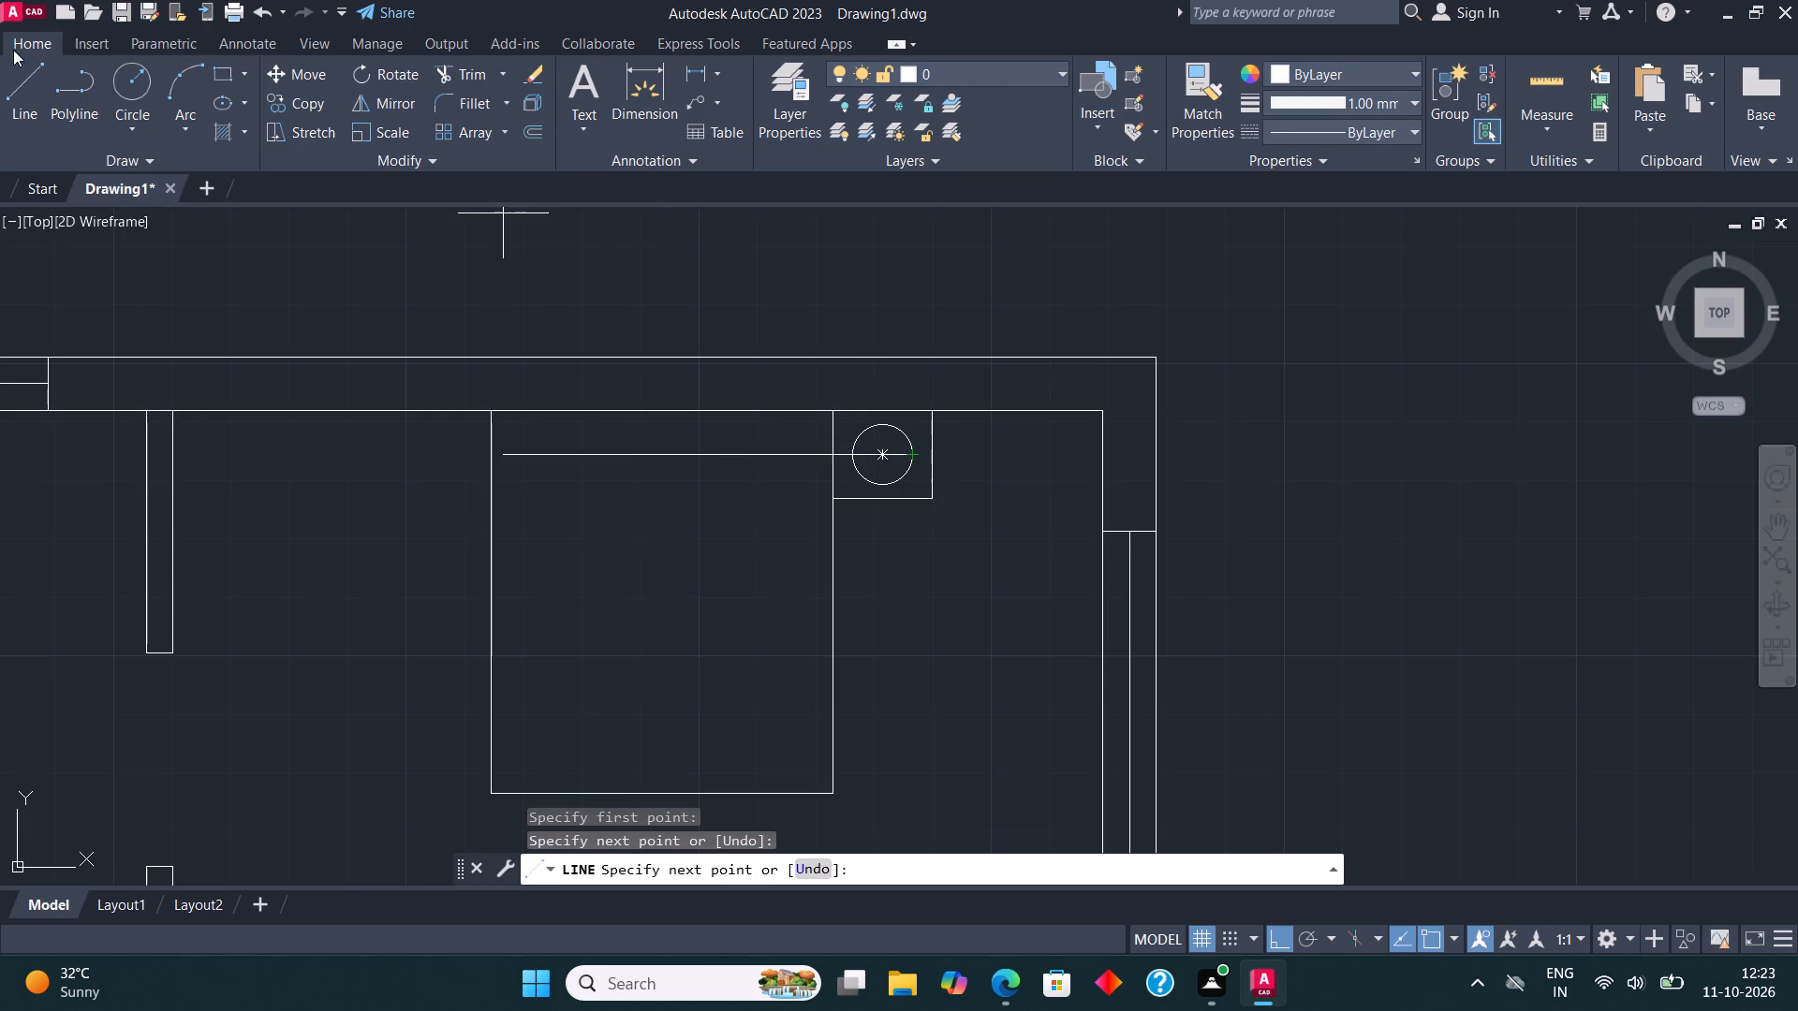
pyautogui.click(30, 79)
pyautogui.click(891, 480)
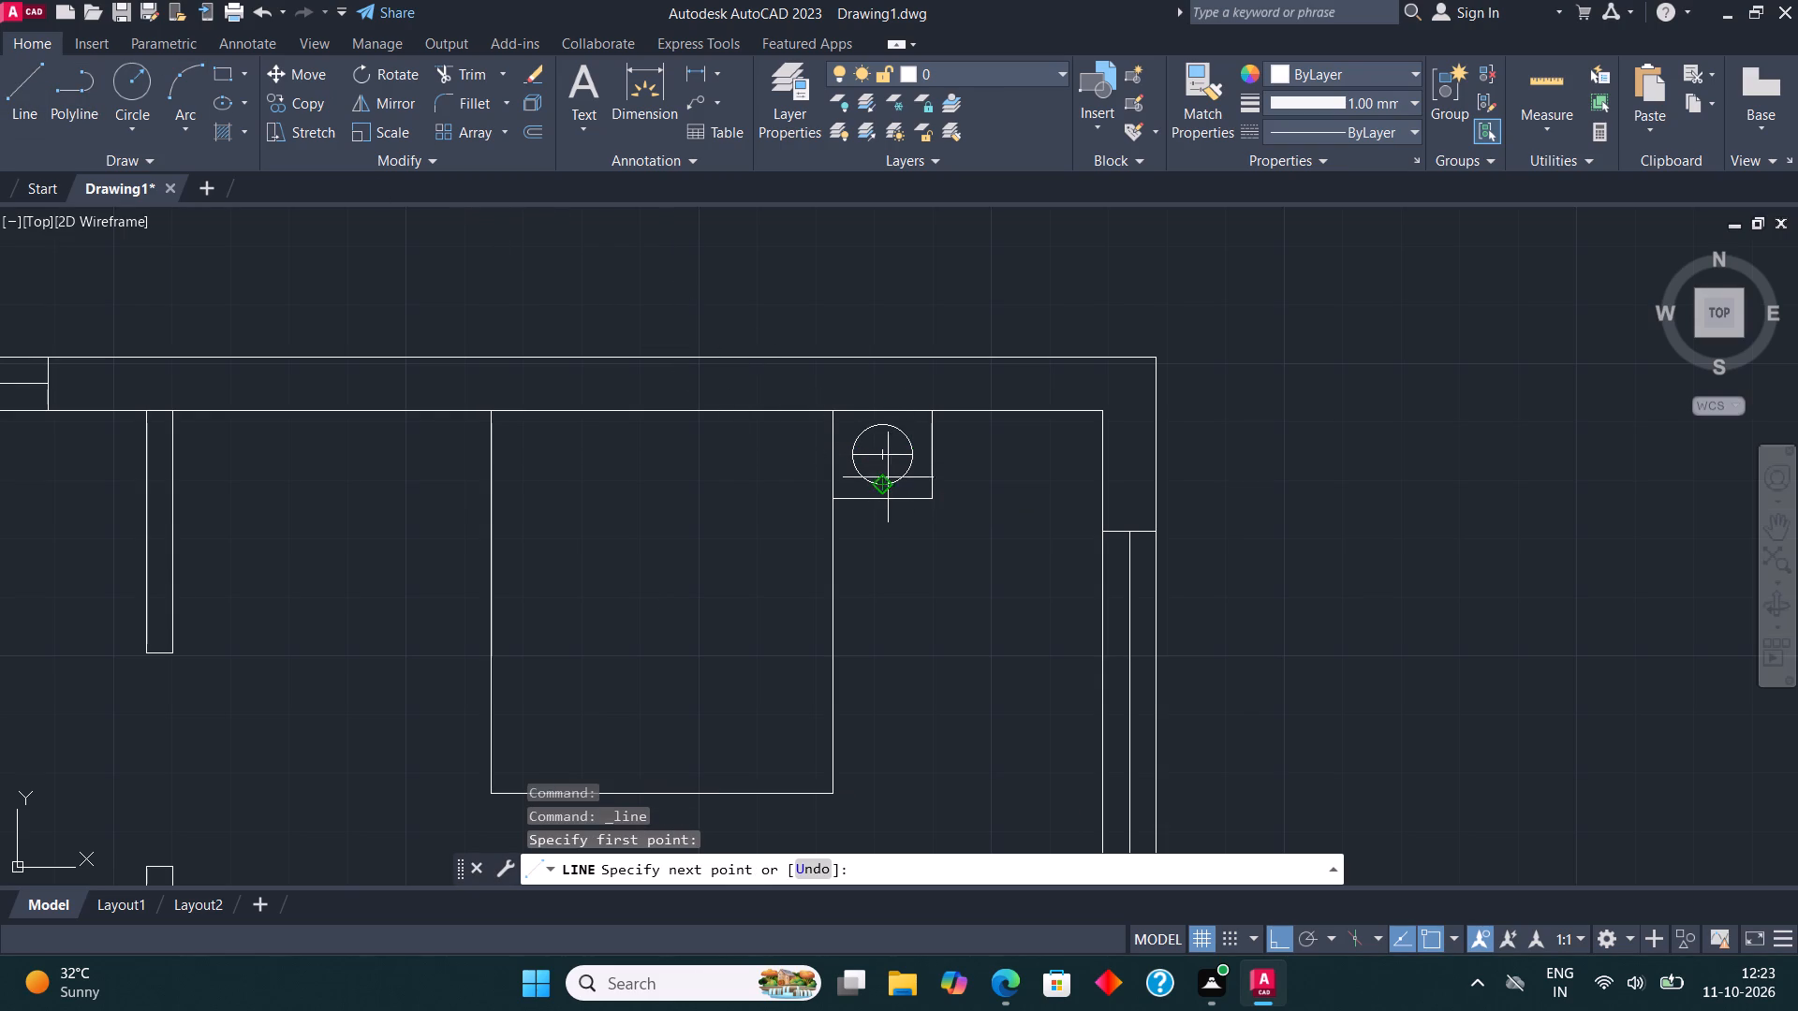
pyautogui.click(883, 422)
pyautogui.press('Escape')
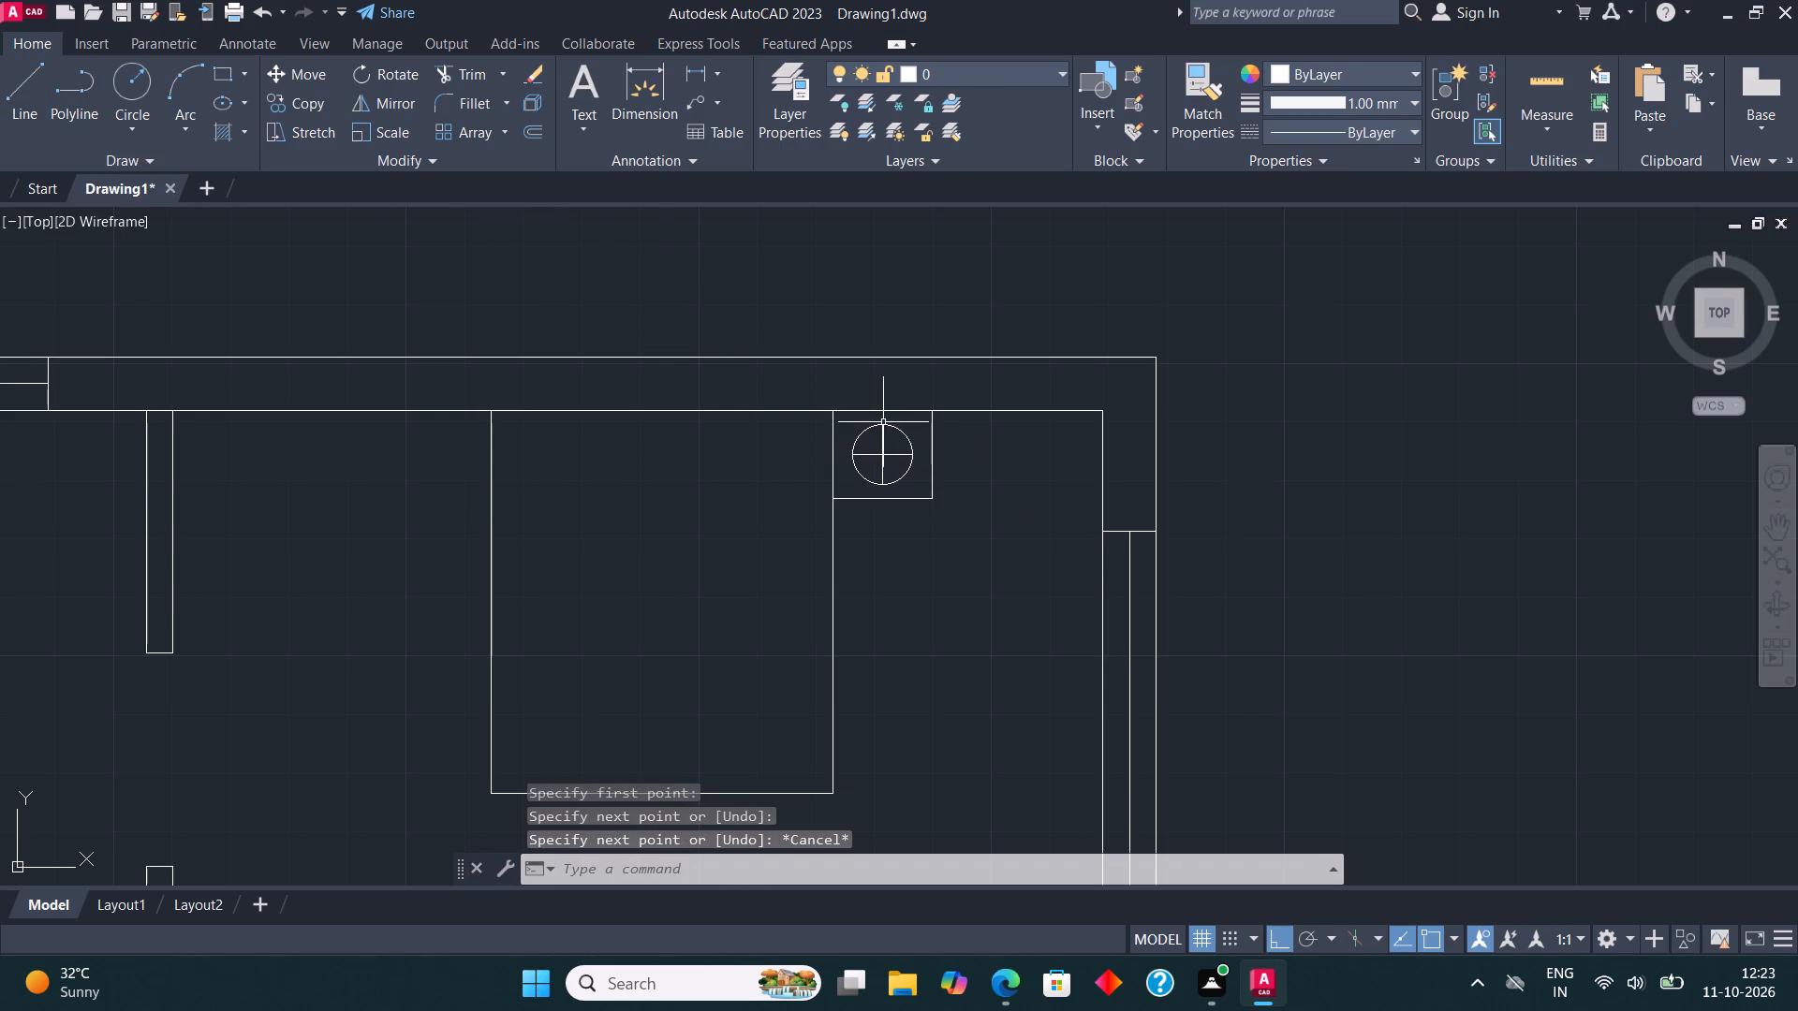
# Copy the side table with its lamp symbol to the bed's other side, meeting its upper-left corner.
pyautogui.click(927, 542)
pyautogui.click(870, 436)
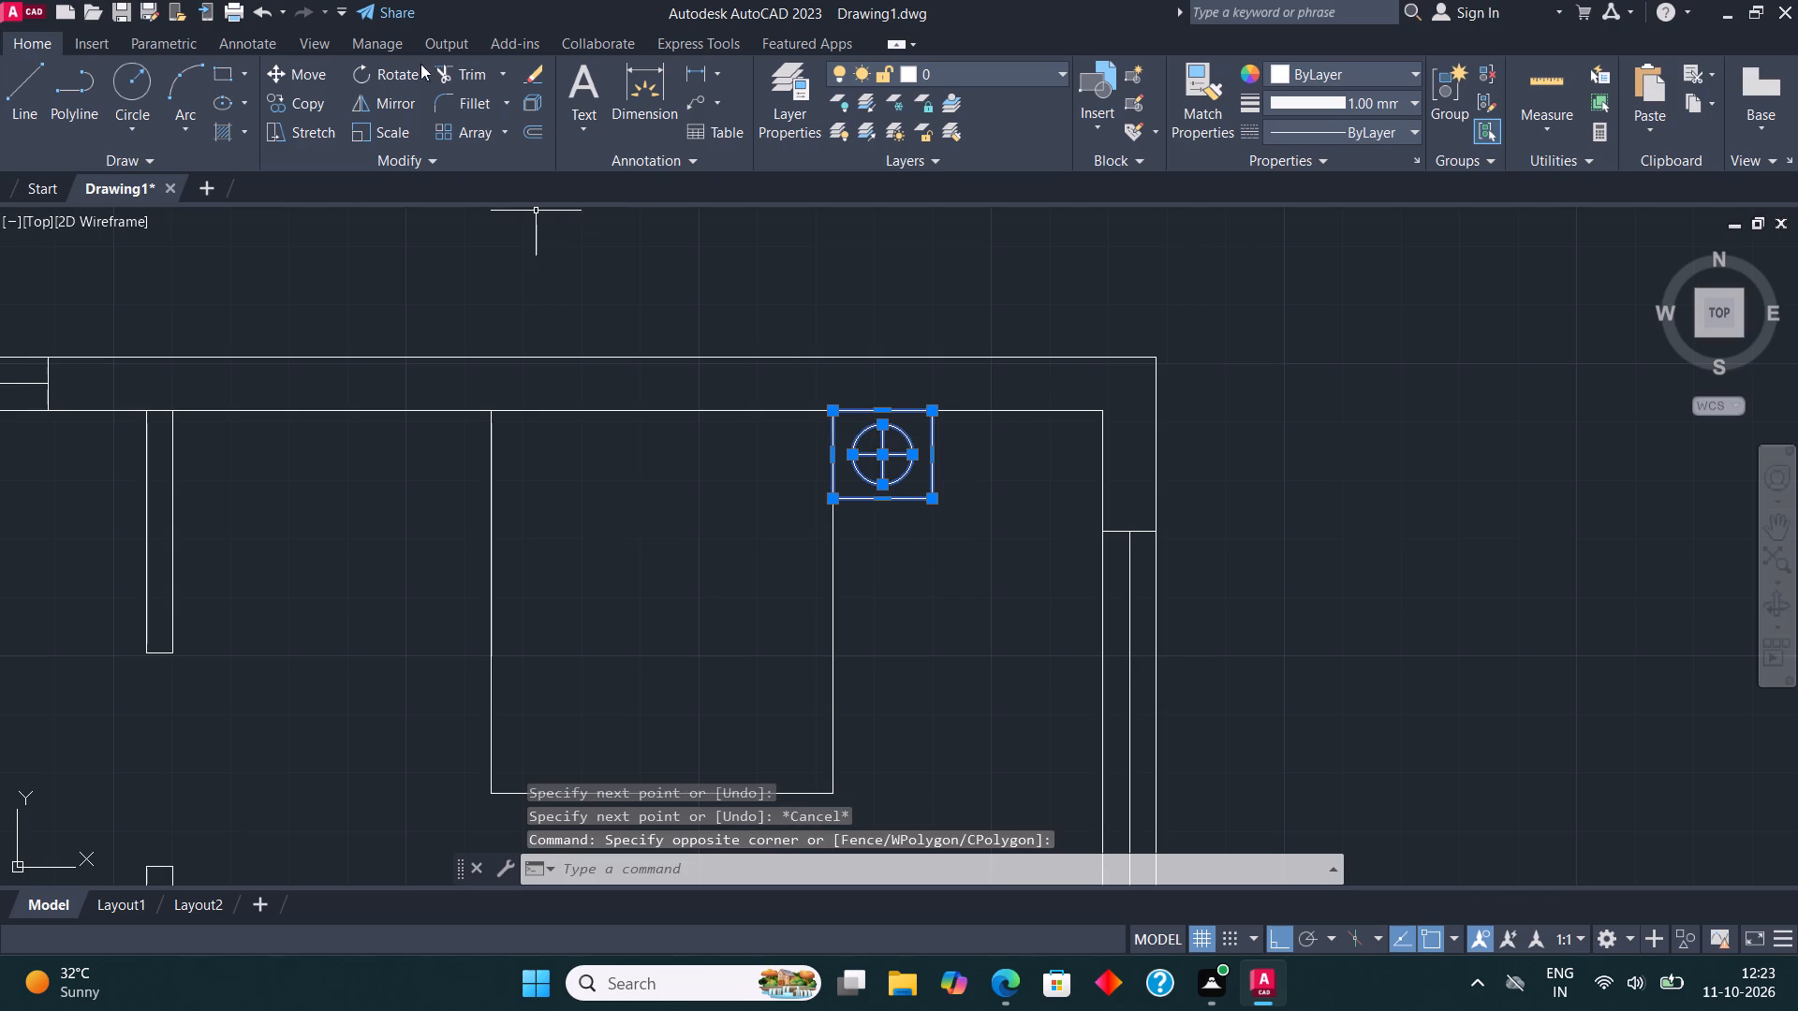
pyautogui.click(324, 101)
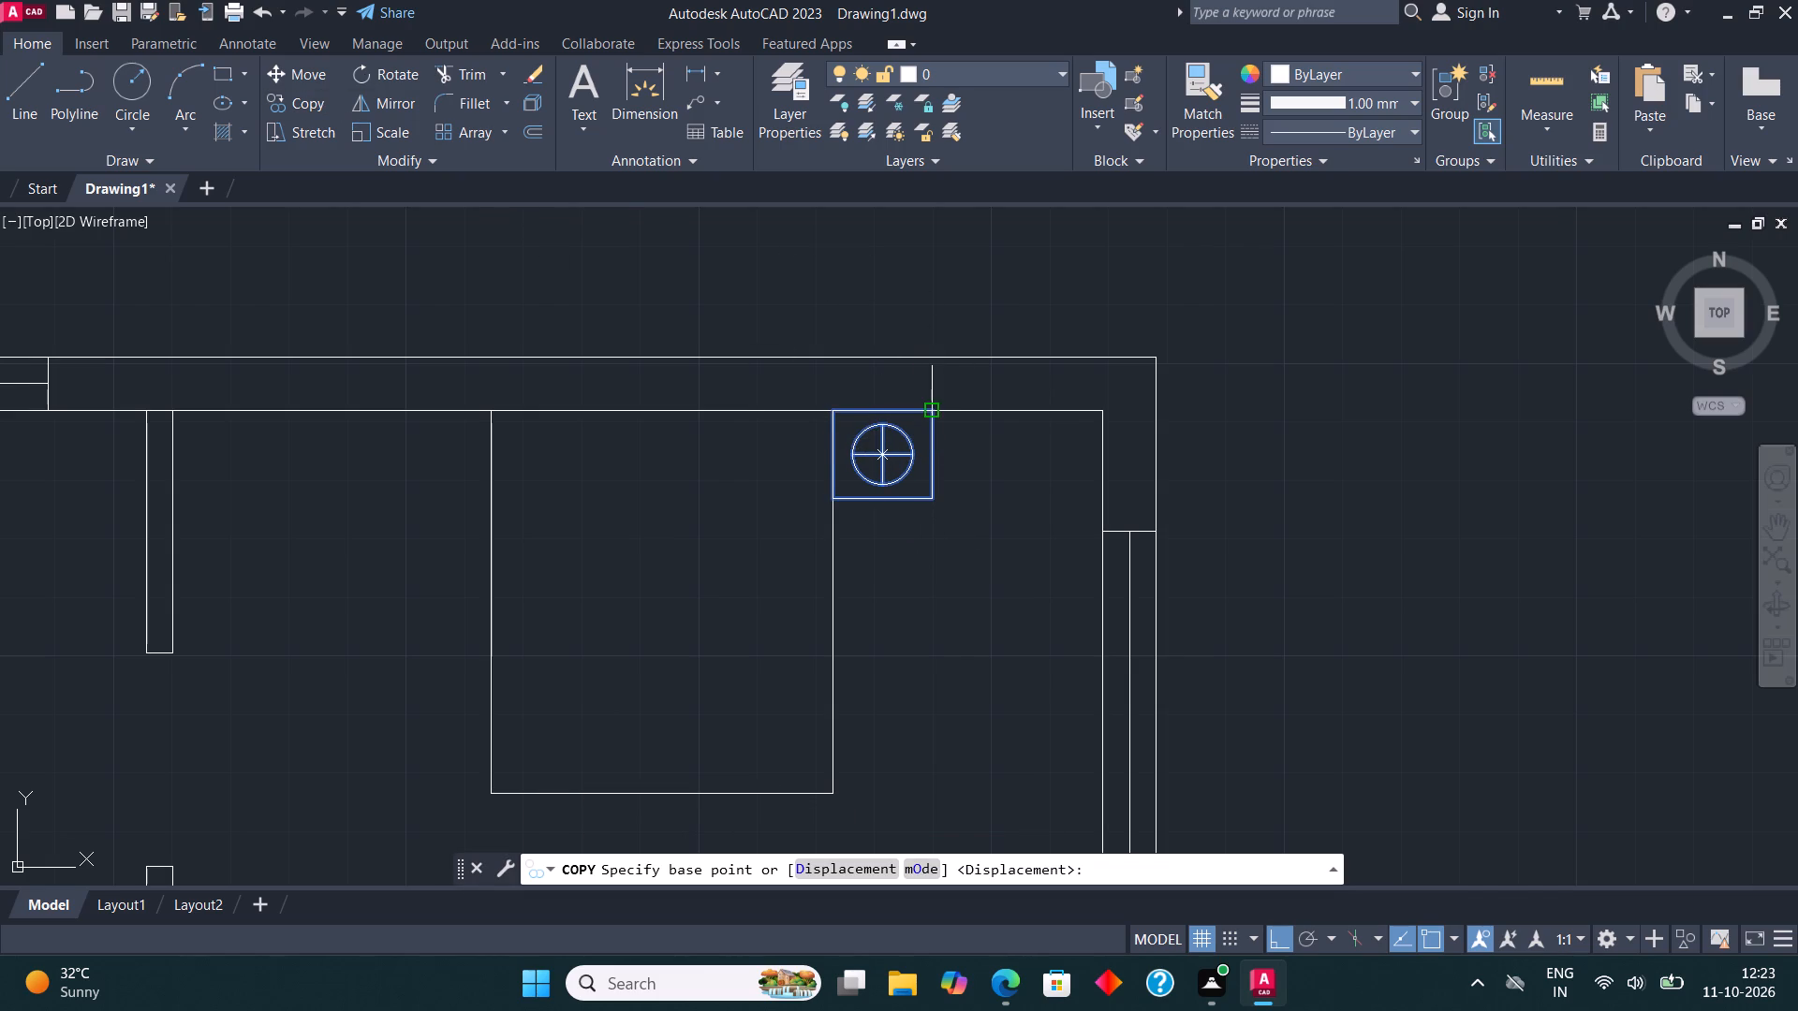
pyautogui.click(935, 405)
pyautogui.click(489, 401)
pyautogui.press('Escape')
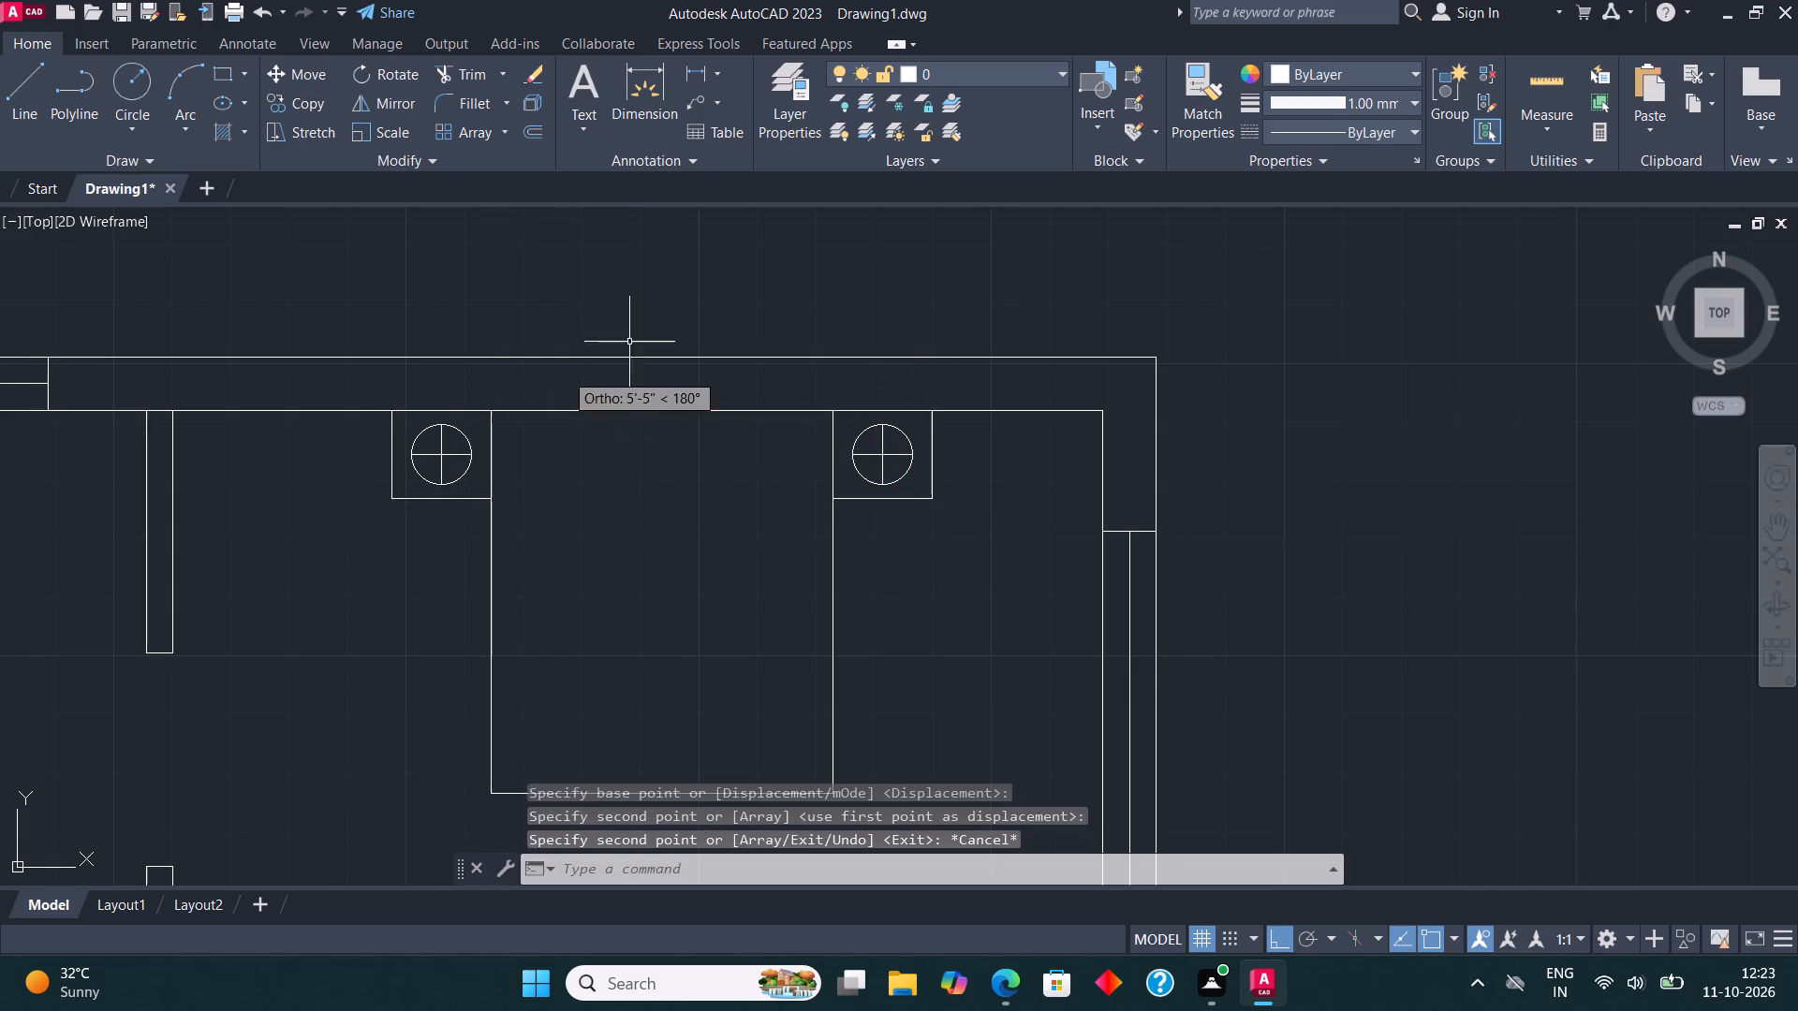
# Draw a pillow rectangle near the bed's upper-left corner and copy it horizontally to the bed's right half.
pyautogui.click(214, 66)
pyautogui.scroll(1, 565, 476)
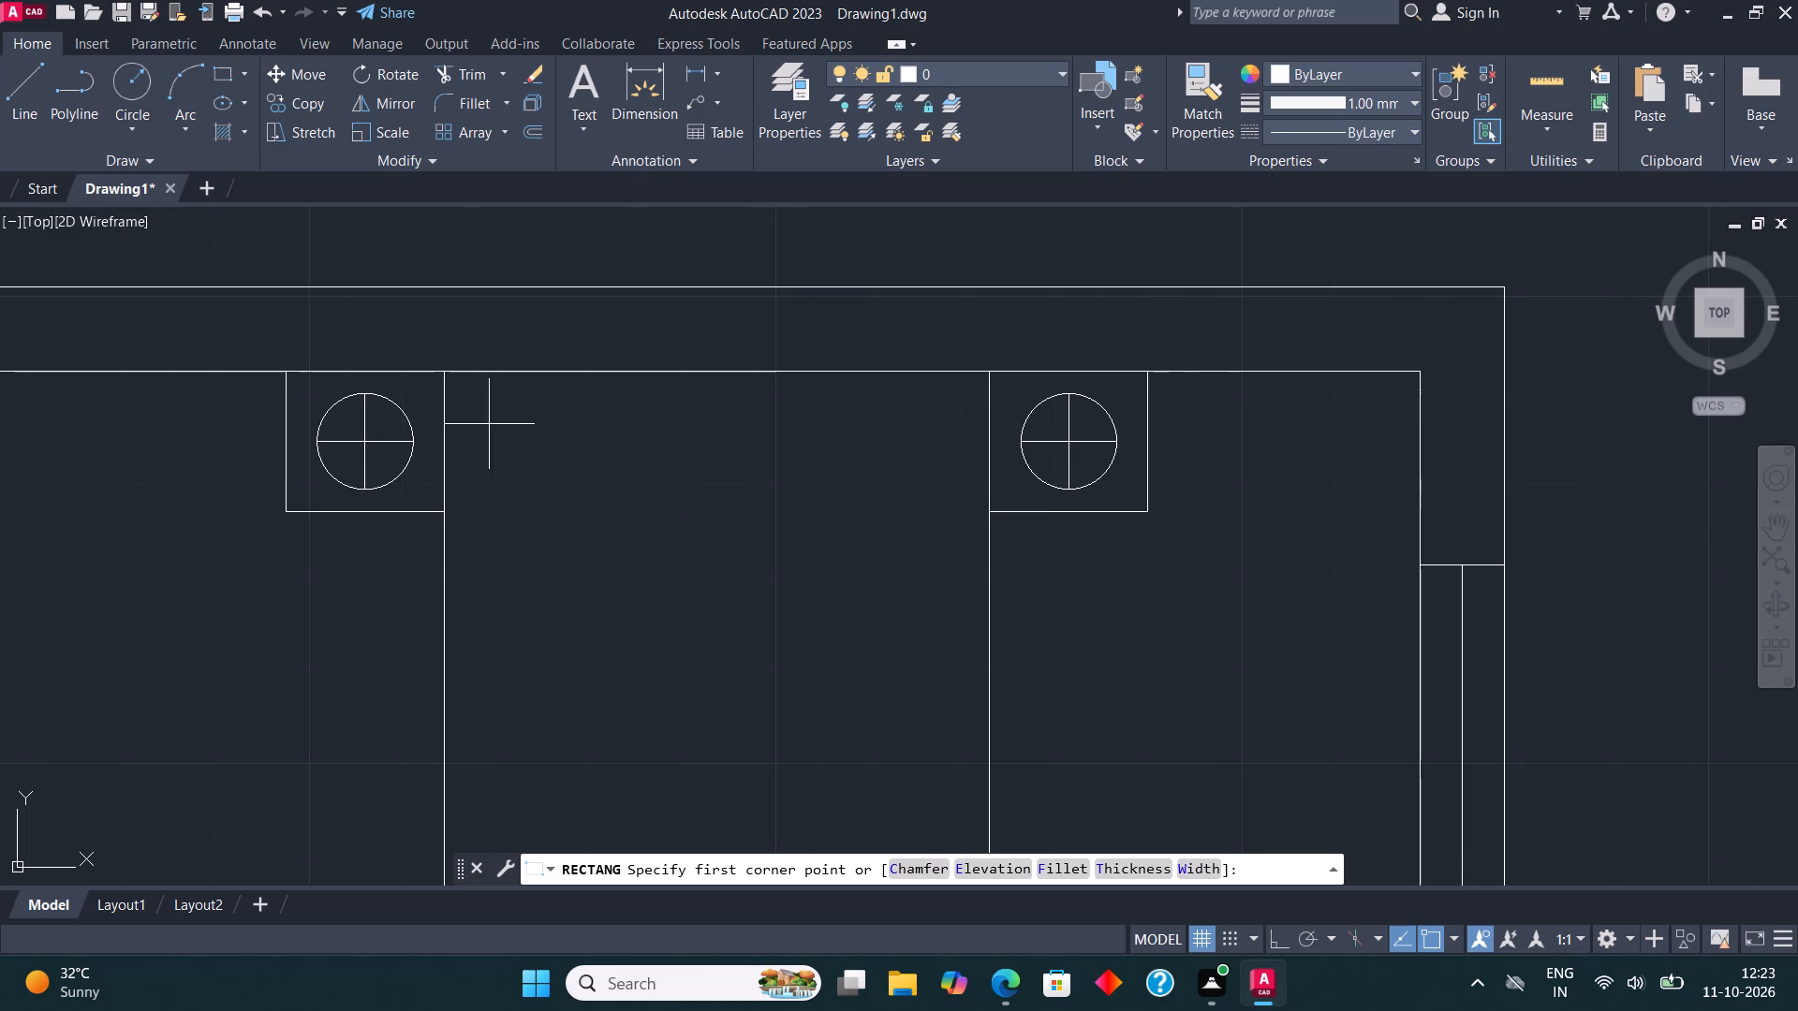
pyautogui.click(488, 429)
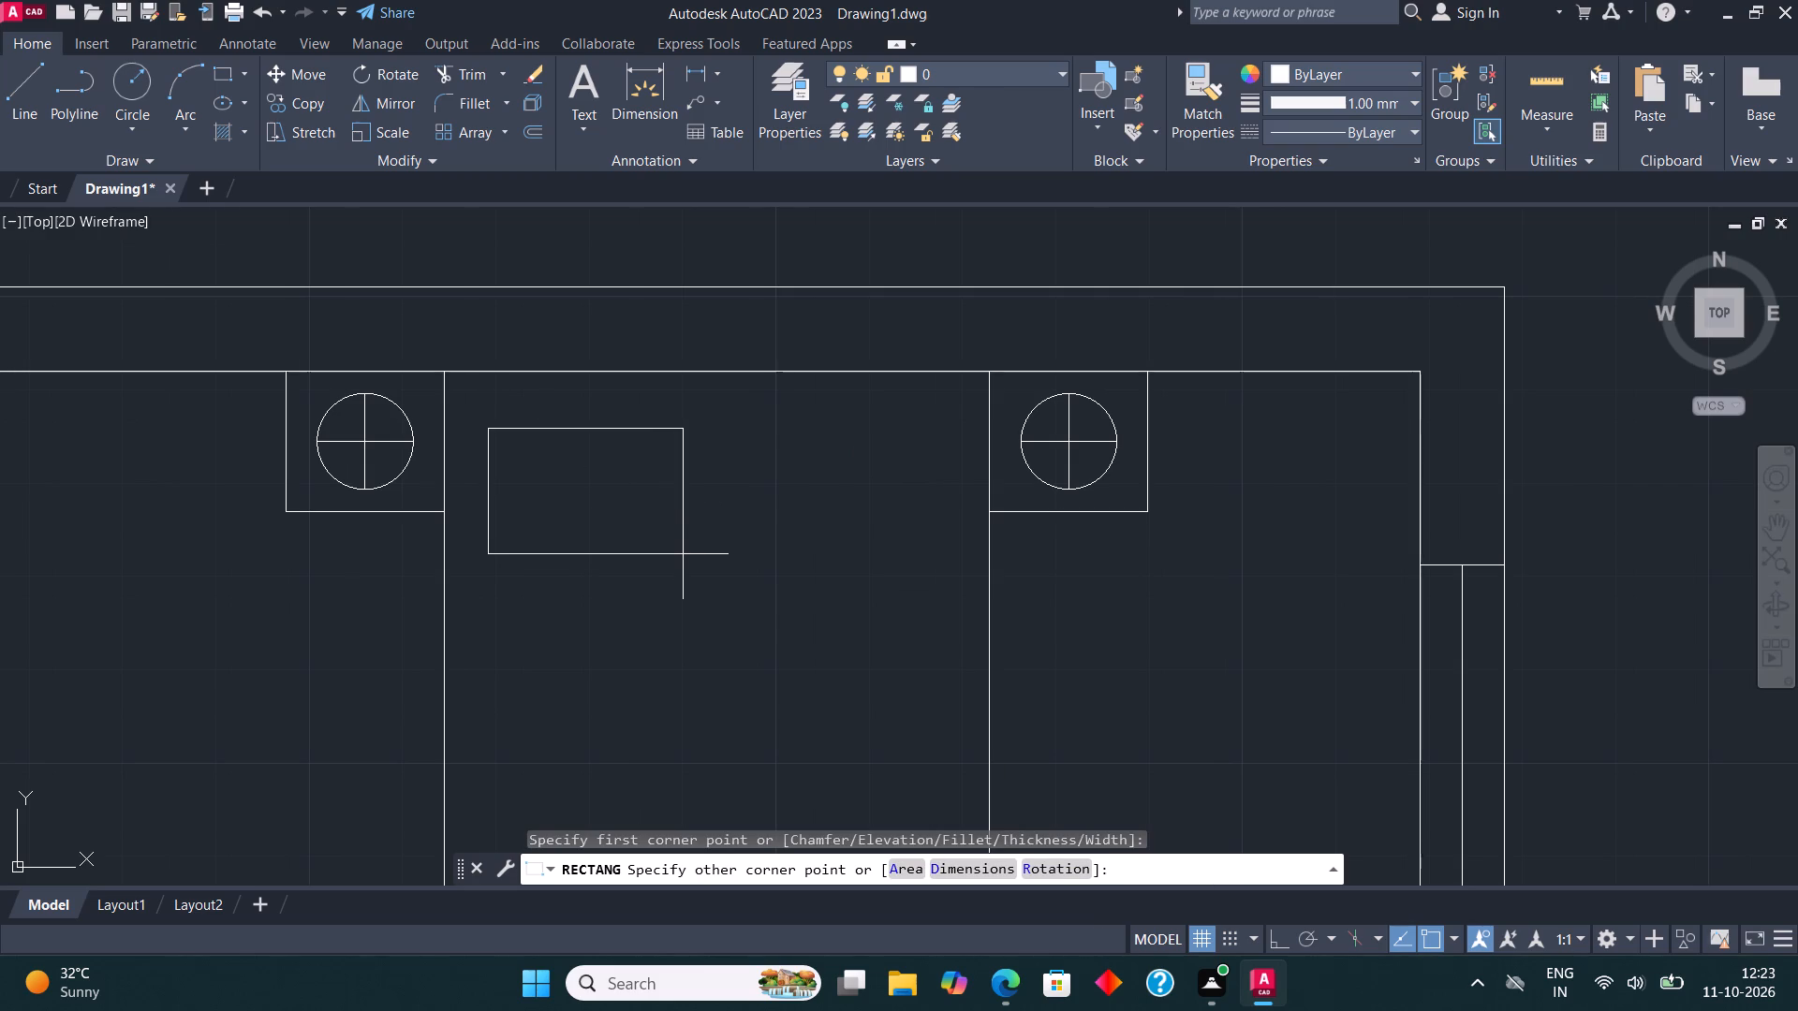
pyautogui.click(688, 561)
pyautogui.click(687, 541)
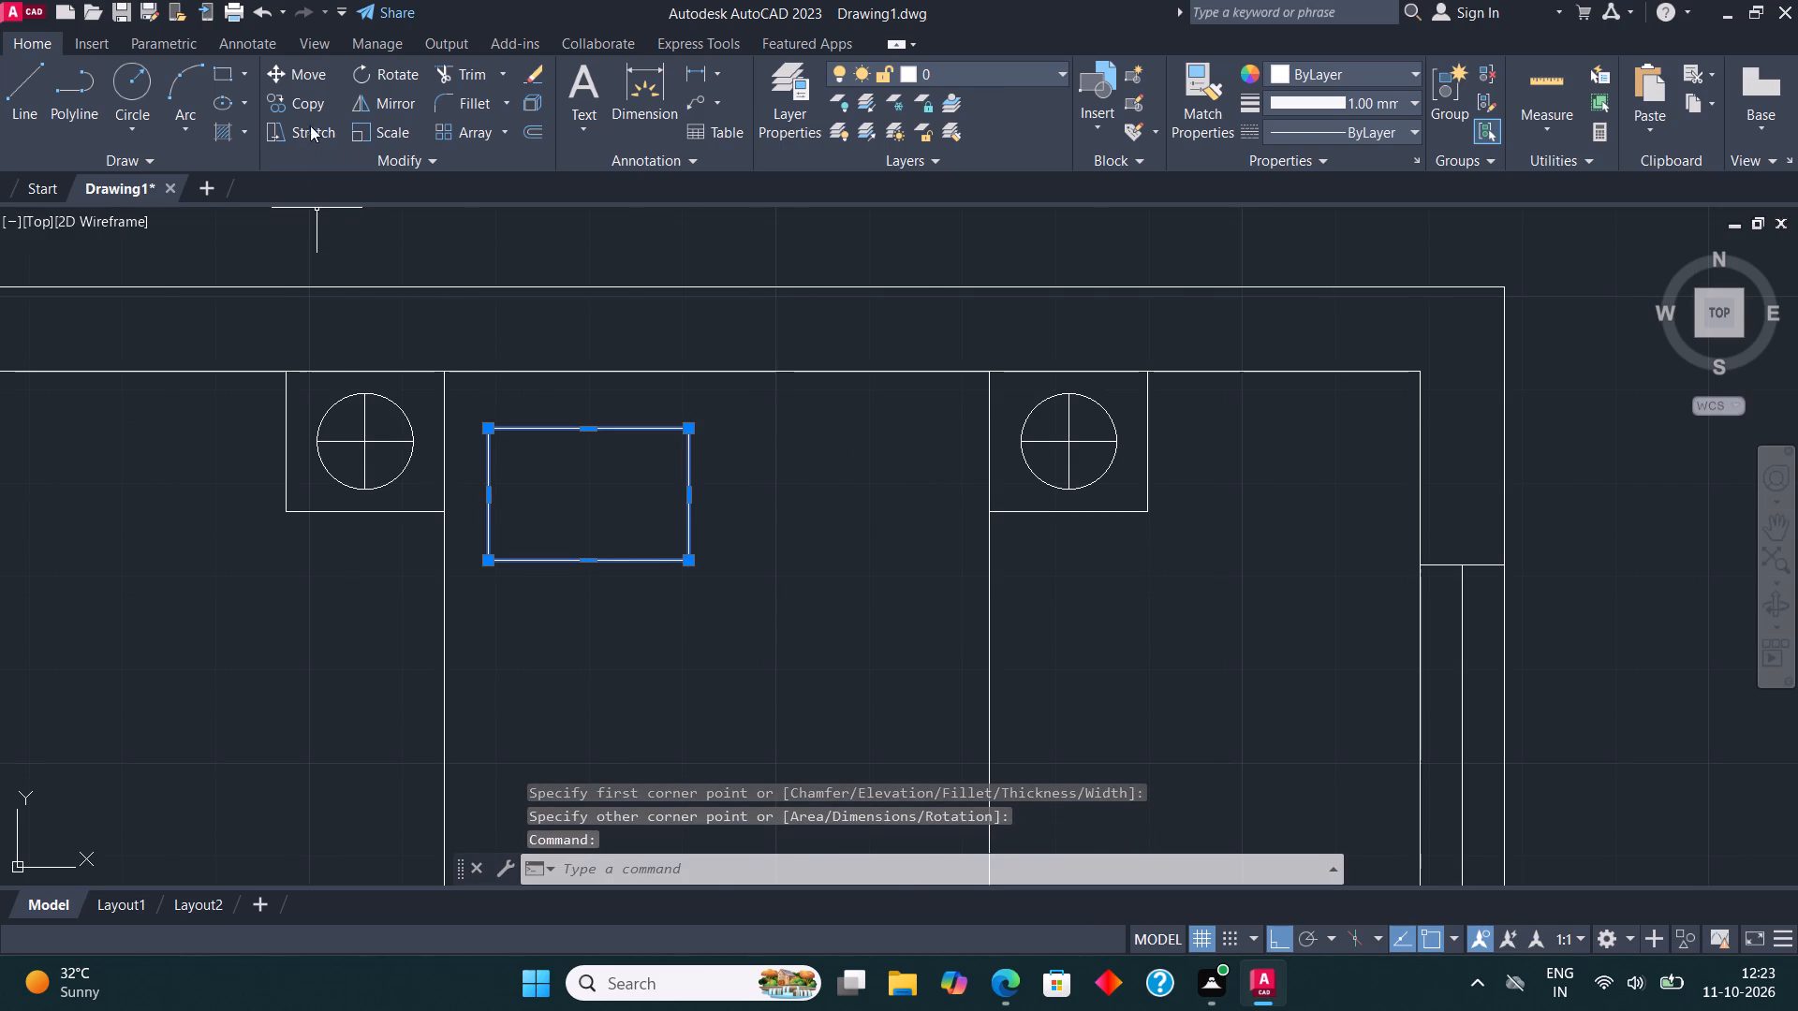
pyautogui.click(315, 109)
pyautogui.click(584, 498)
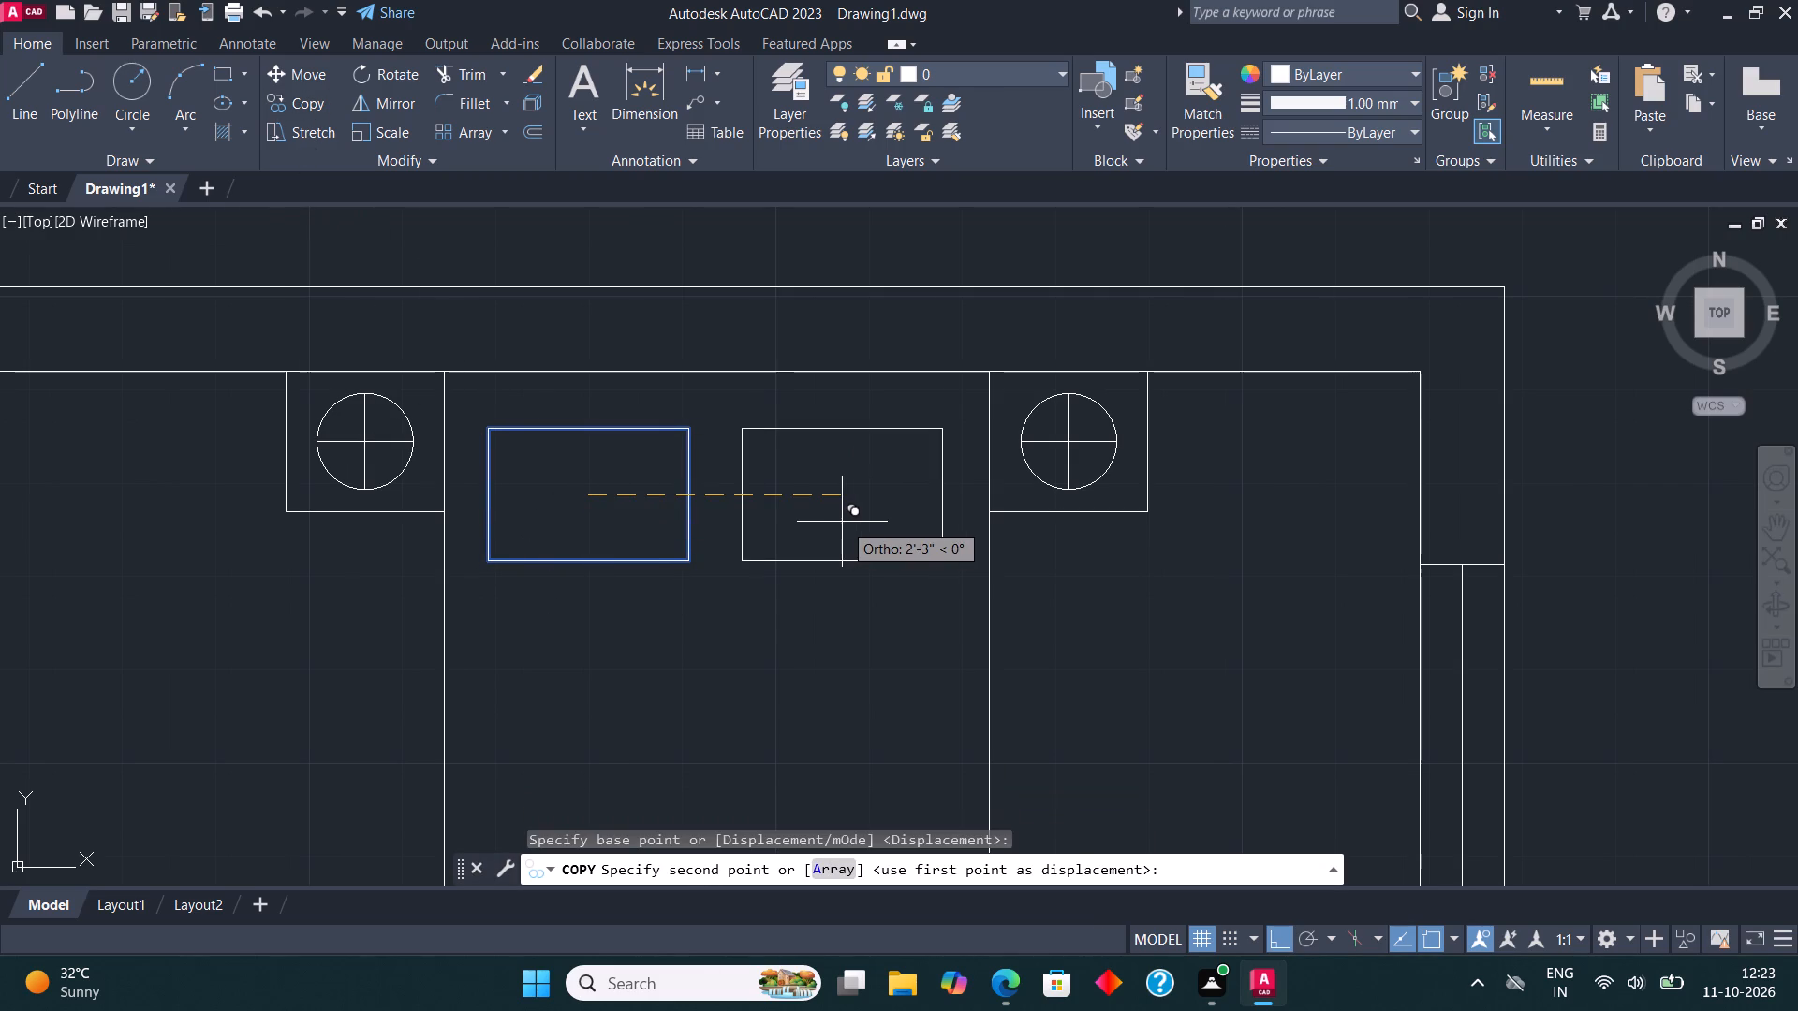
pyautogui.click(830, 522)
pyautogui.press('Escape')
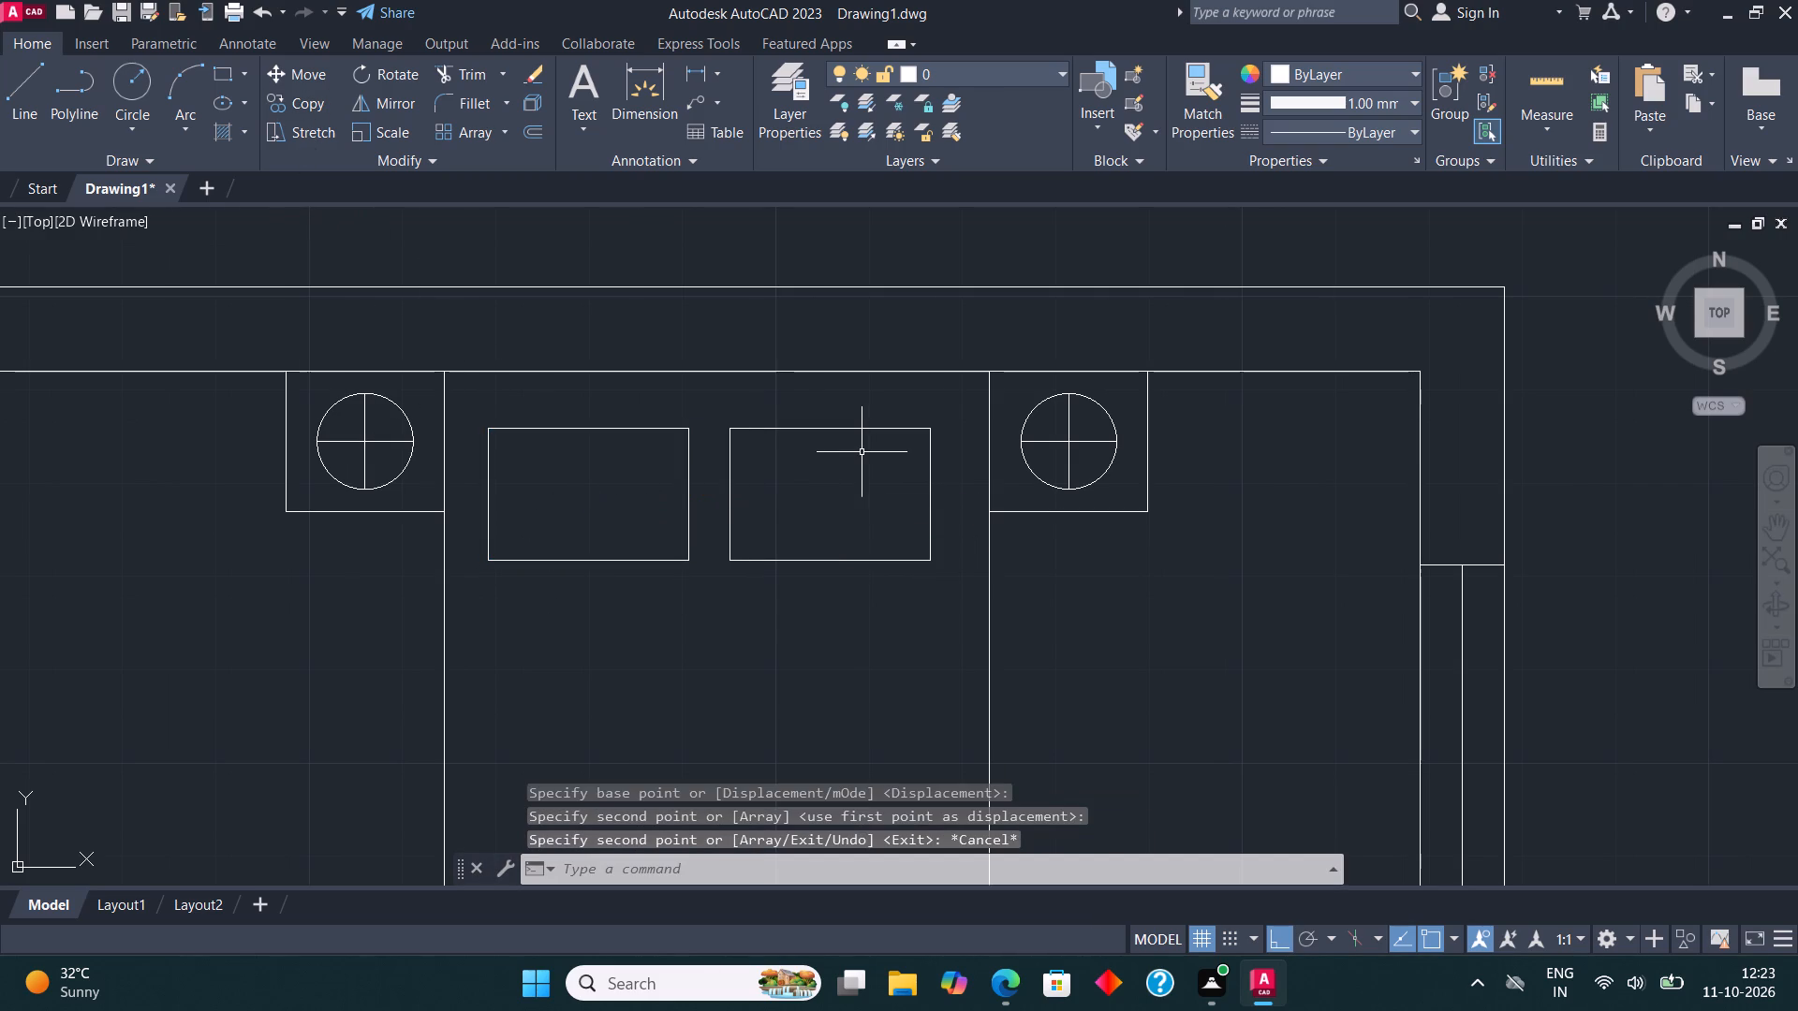
pyautogui.scroll(-1, 858, 478)
pyautogui.moveTo(884, 429); pyautogui.dragTo(877, 368, button='middle')
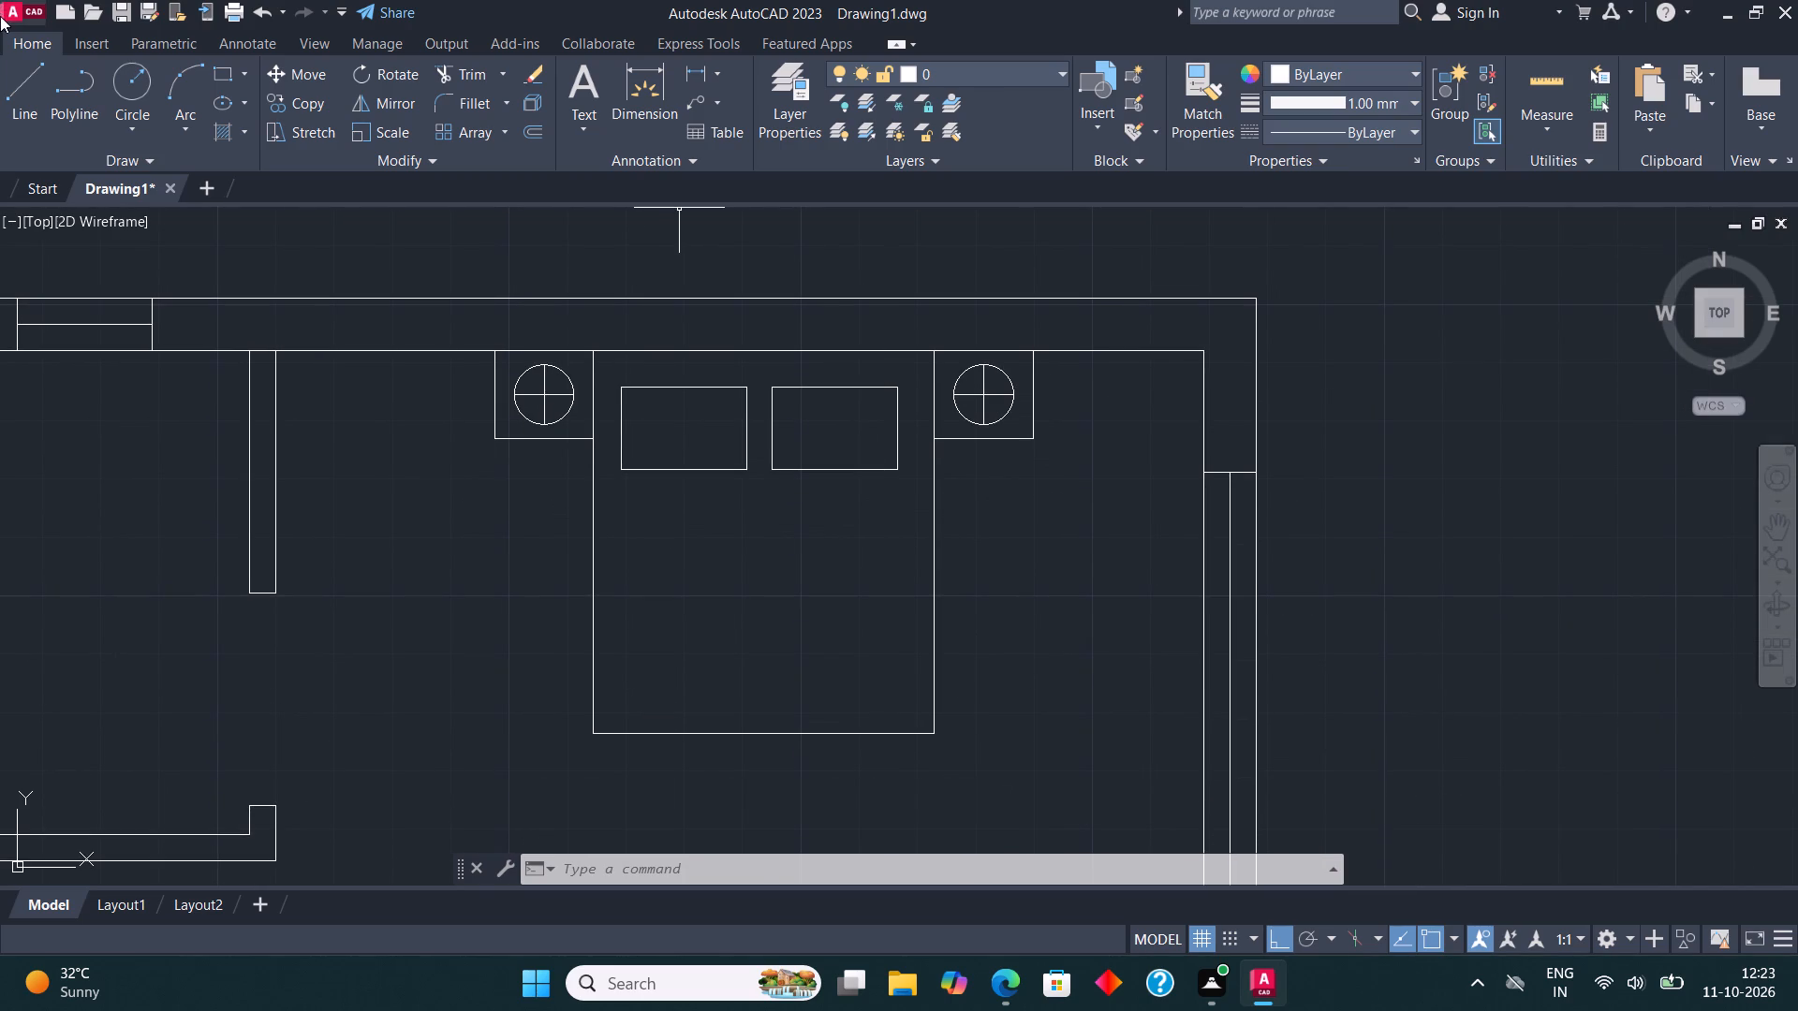
# Draw a horizontal line across both pillows near their top edges and trim away the part between the pillows.
pyautogui.click(37, 96)
pyautogui.scroll(1, 700, 412)
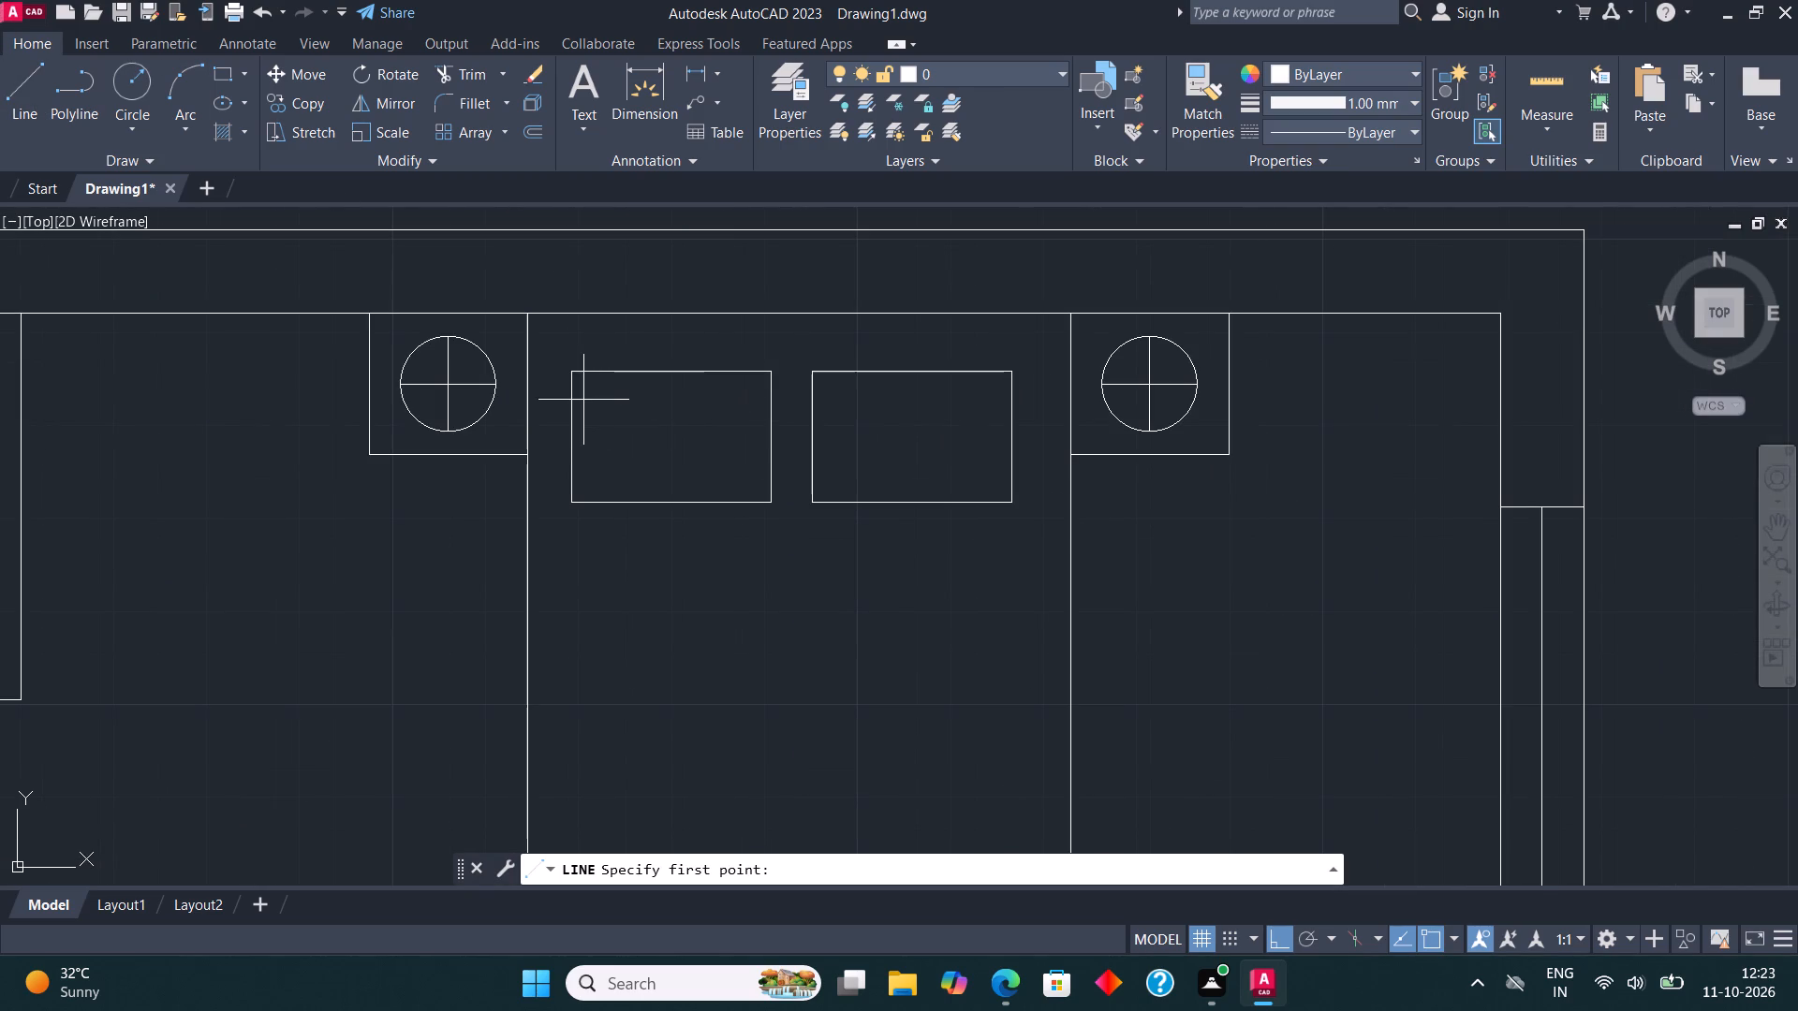
pyautogui.click(572, 400)
pyautogui.click(1010, 405)
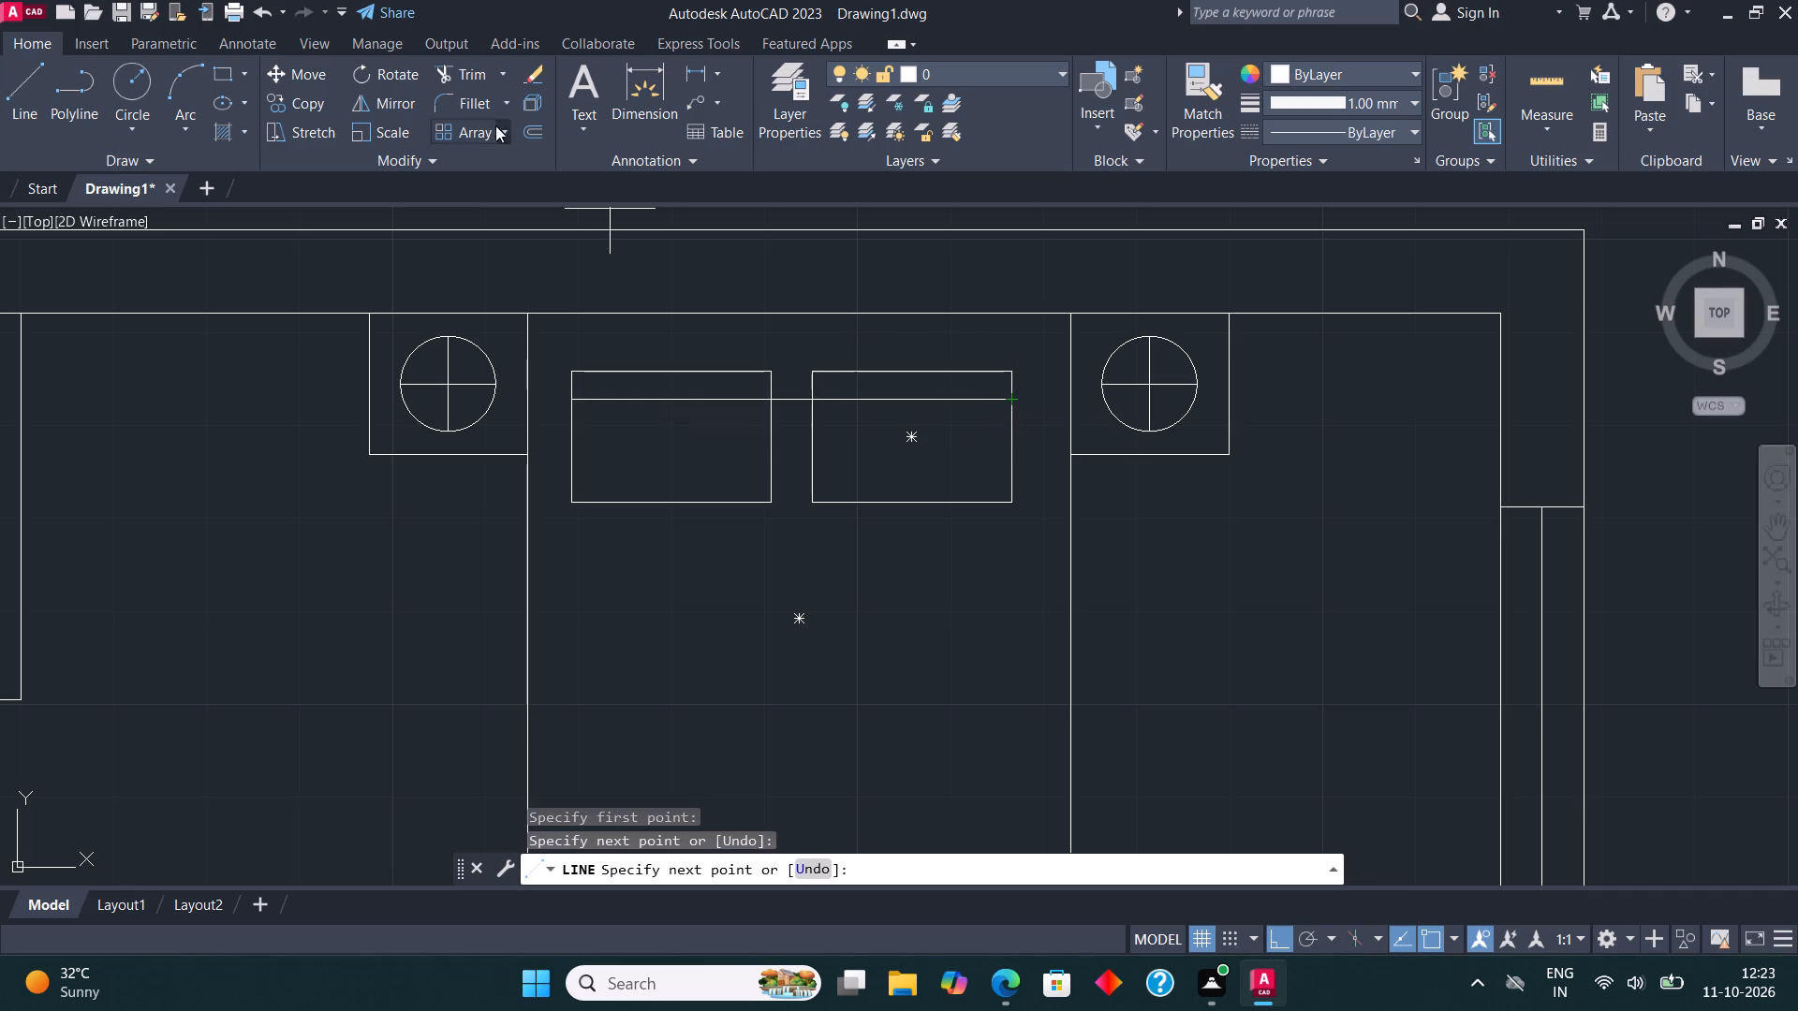
pyautogui.click(479, 77)
pyautogui.click(782, 402)
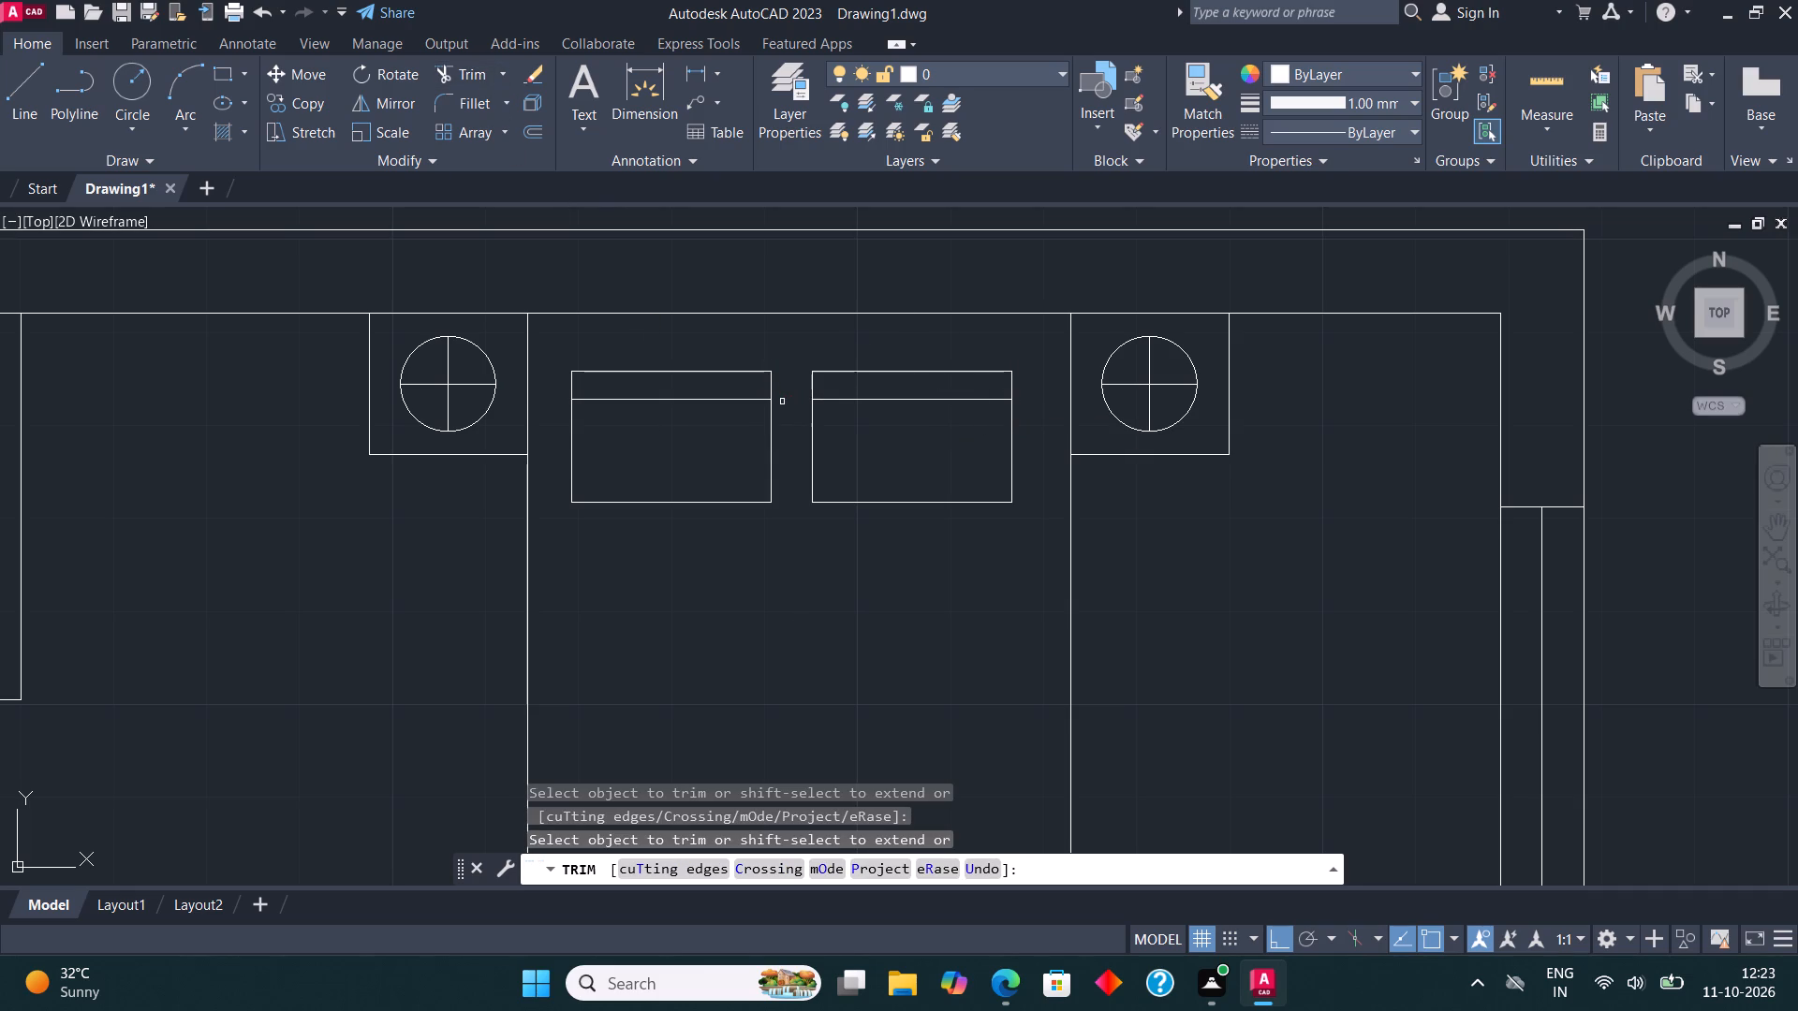
pyautogui.press('Escape')
# Draw a horizontal line across the full width of the bed, just below the pillows.
pyautogui.scroll(-1, 791, 496)
pyautogui.moveTo(783, 455); pyautogui.dragTo(795, 389, button='middle')
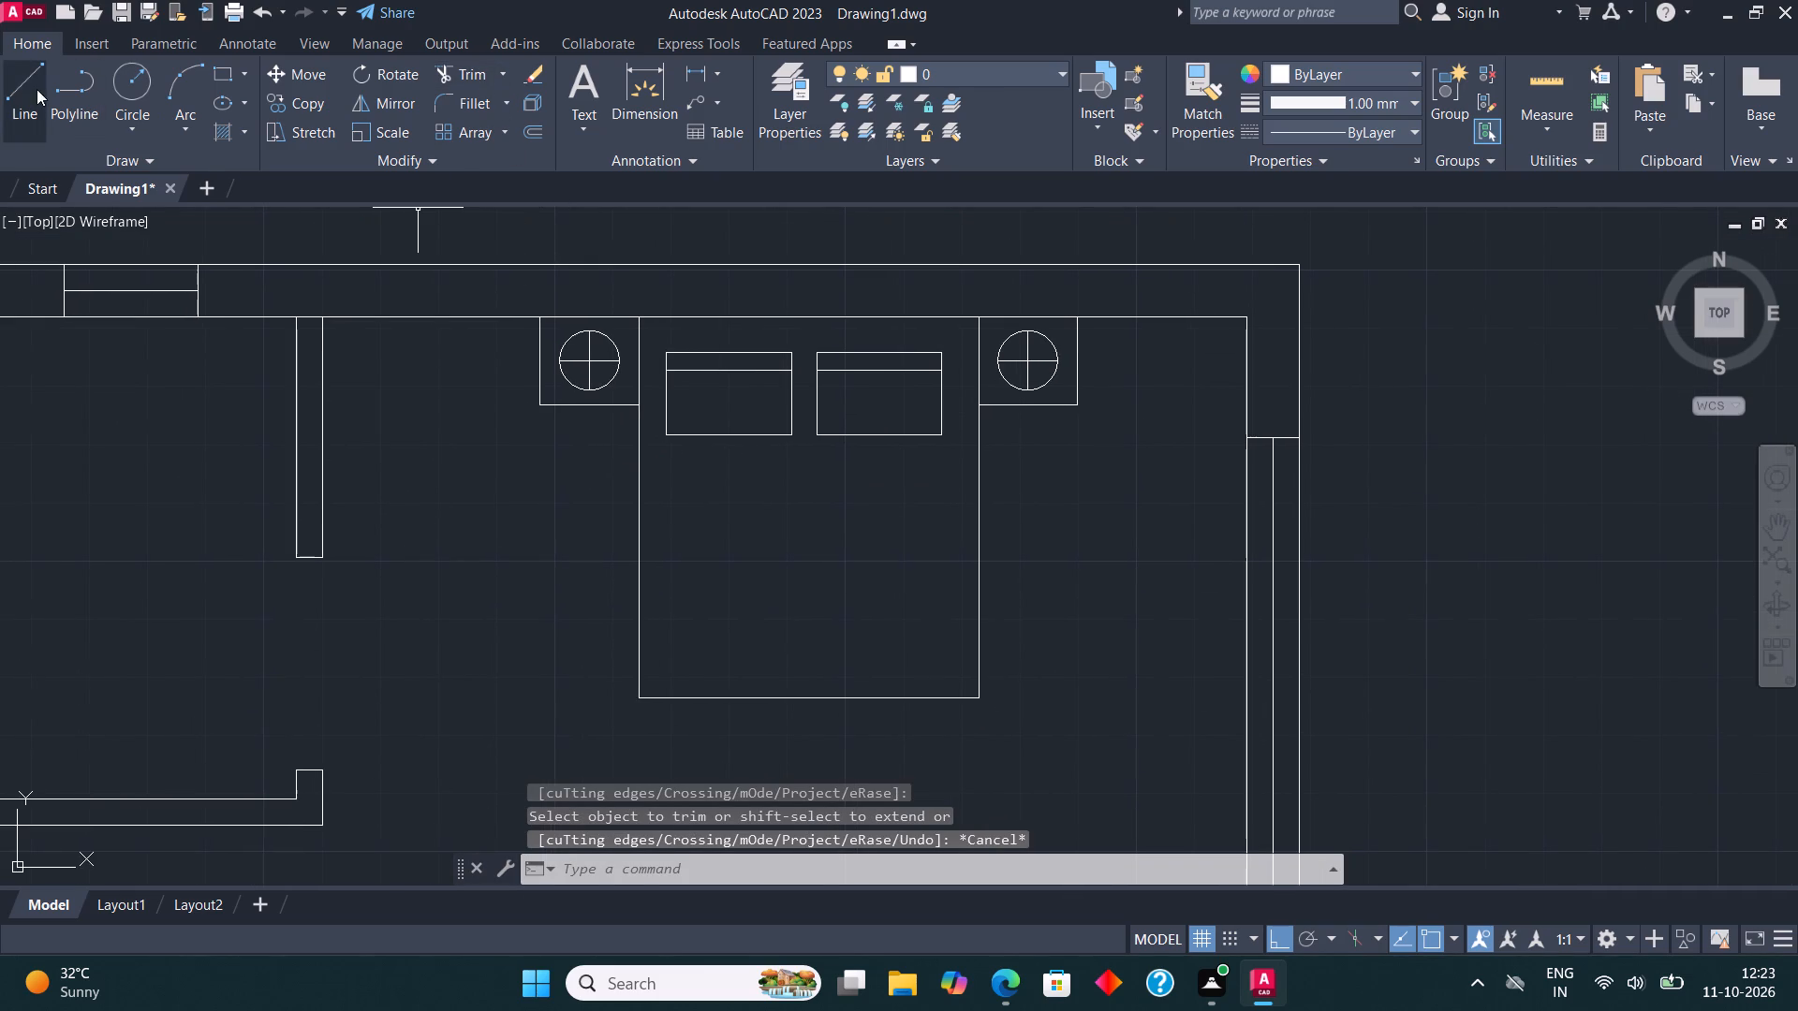
pyautogui.click(15, 76)
pyautogui.click(641, 487)
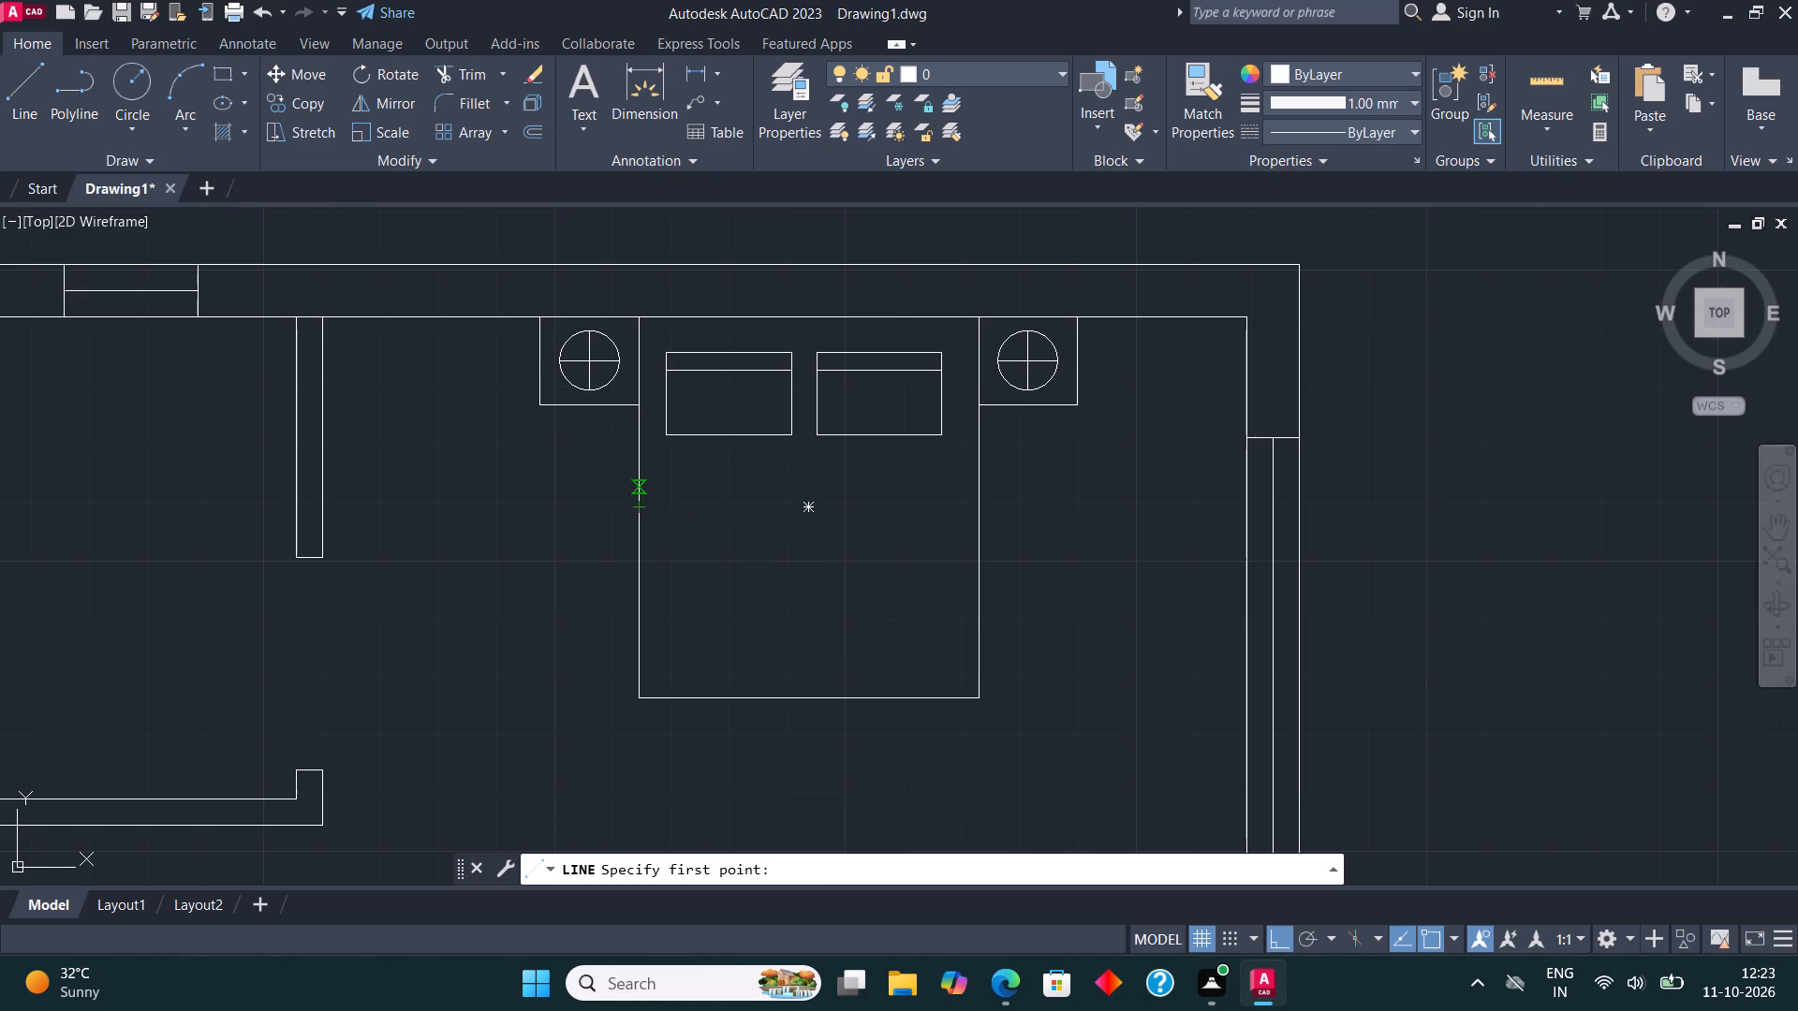
pyautogui.click(974, 492)
pyautogui.press('Escape')
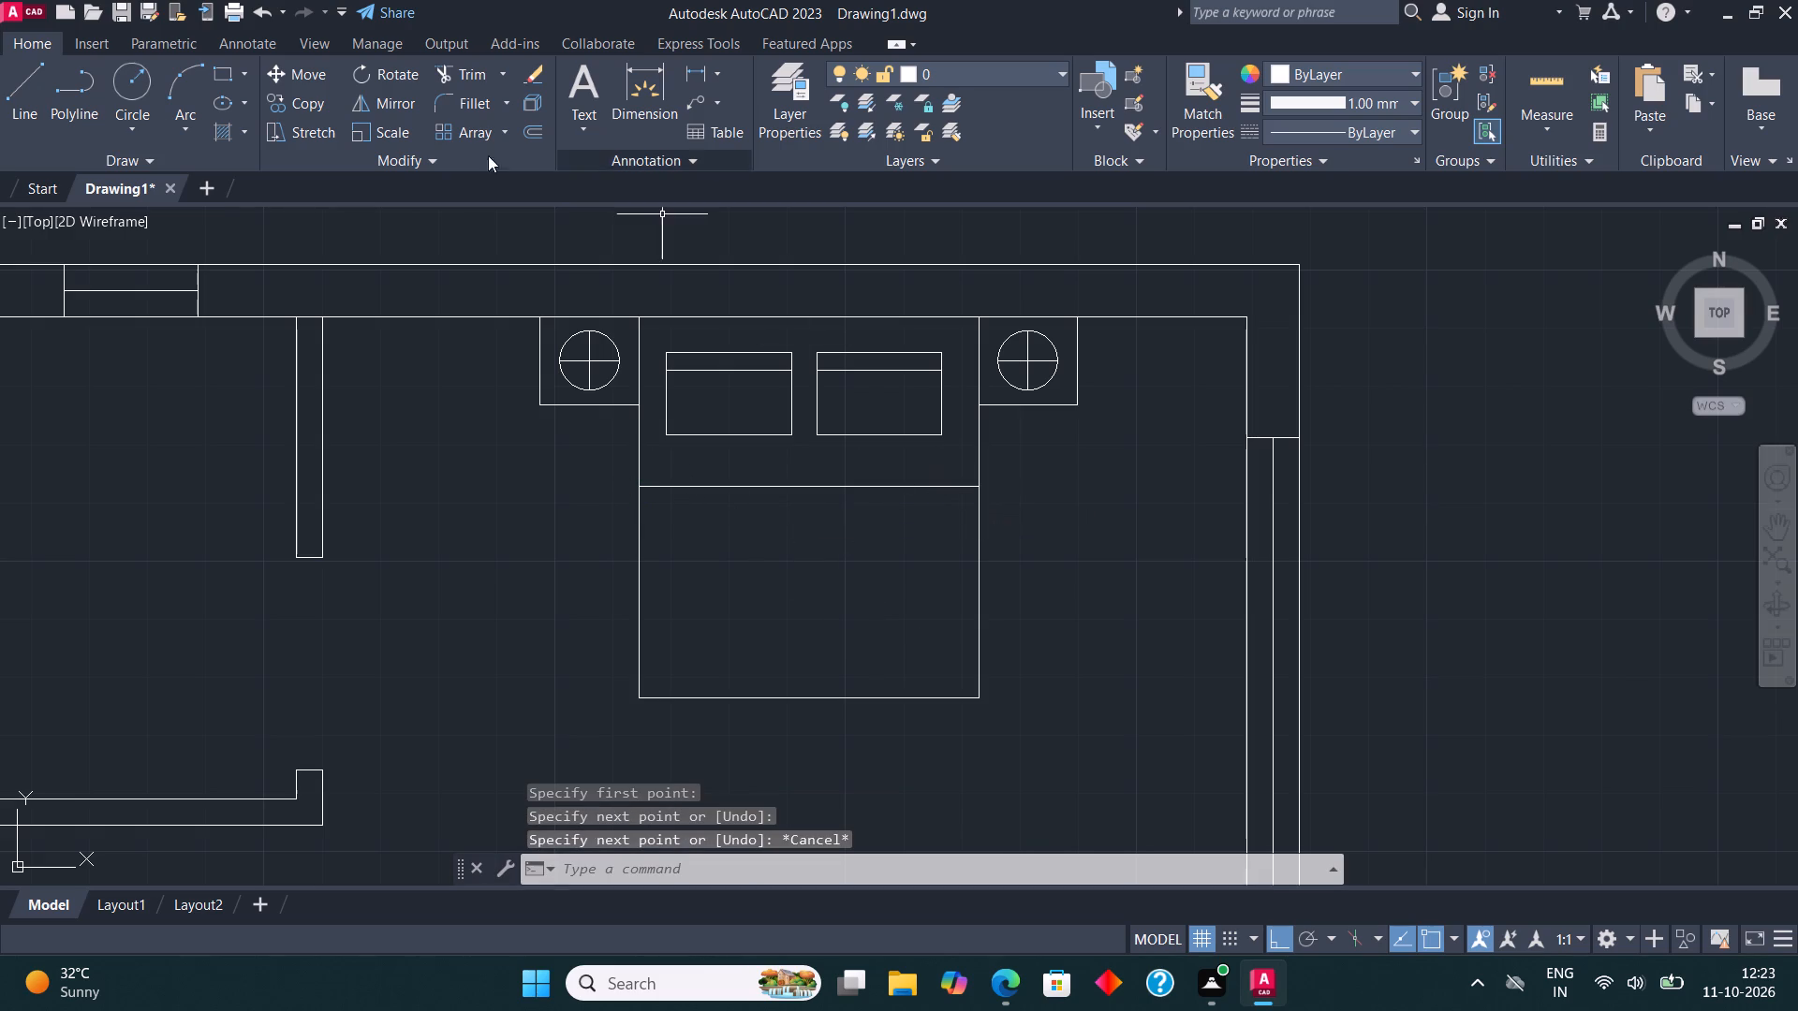
# Draw two vertical lines from the bed's horizontal line to its bottom edge, one near each side of the bed.
pyautogui.click(37, 80)
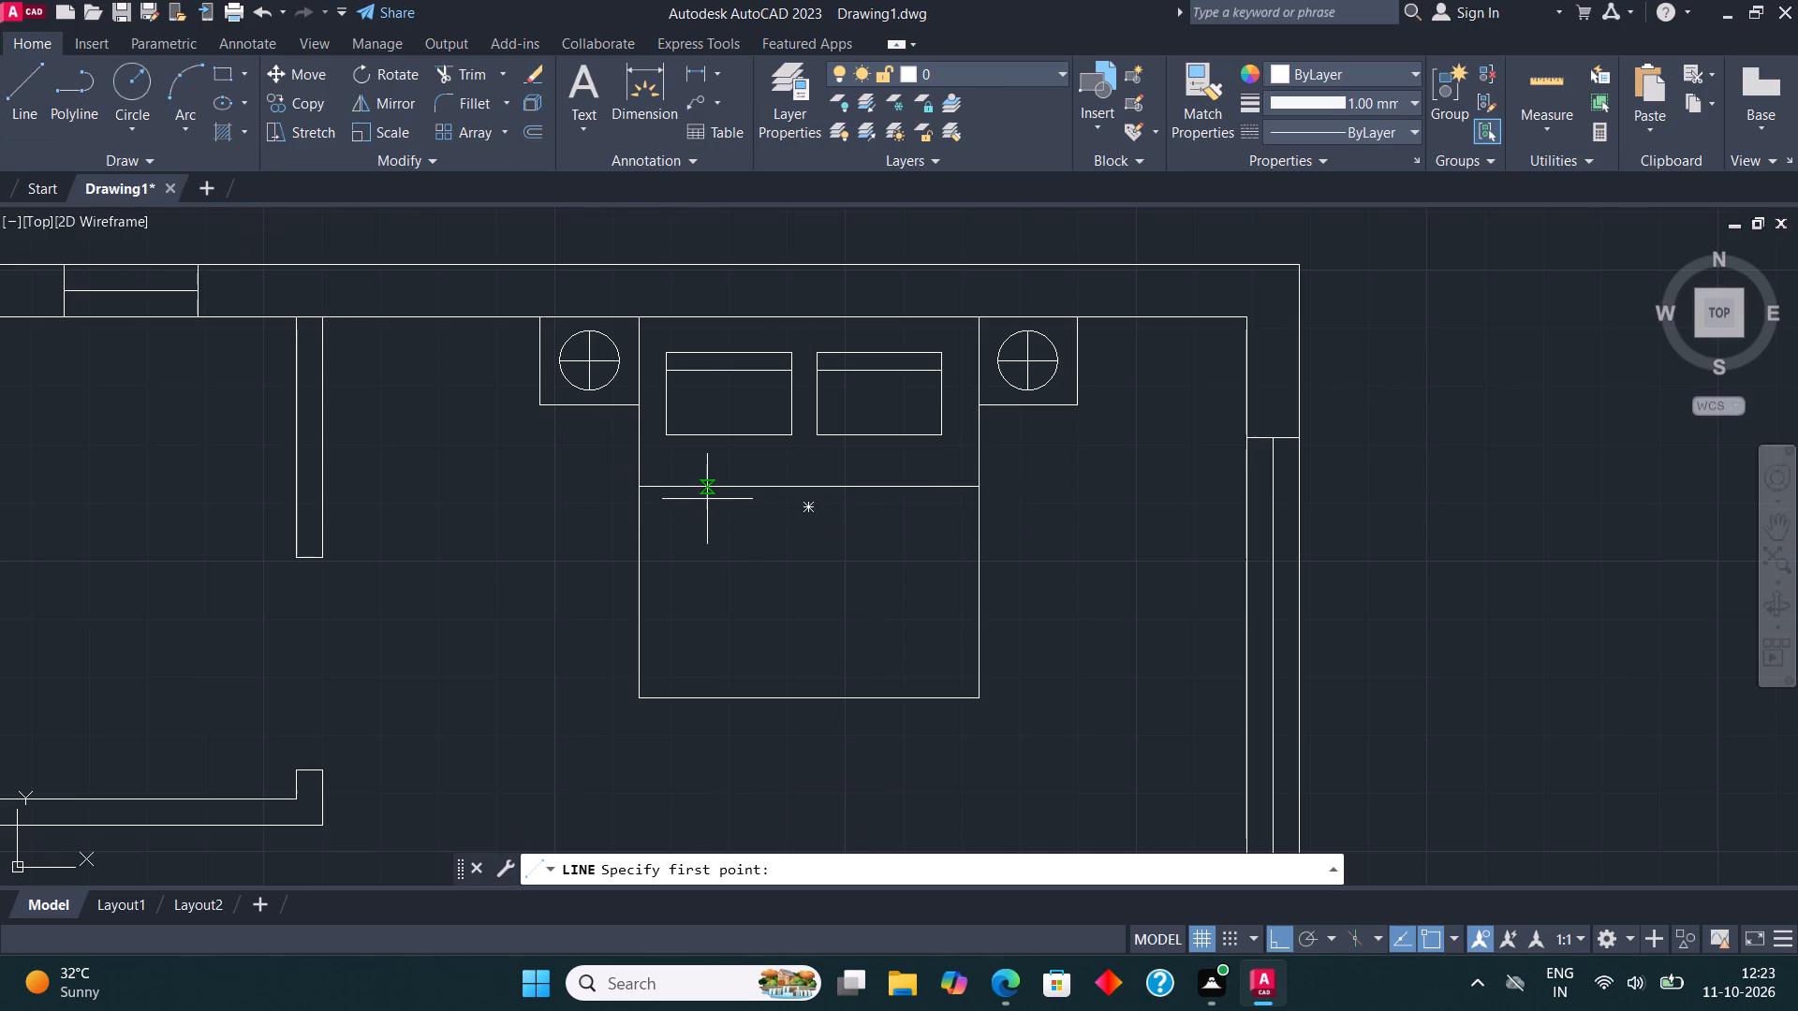
pyautogui.click(717, 488)
pyautogui.click(721, 700)
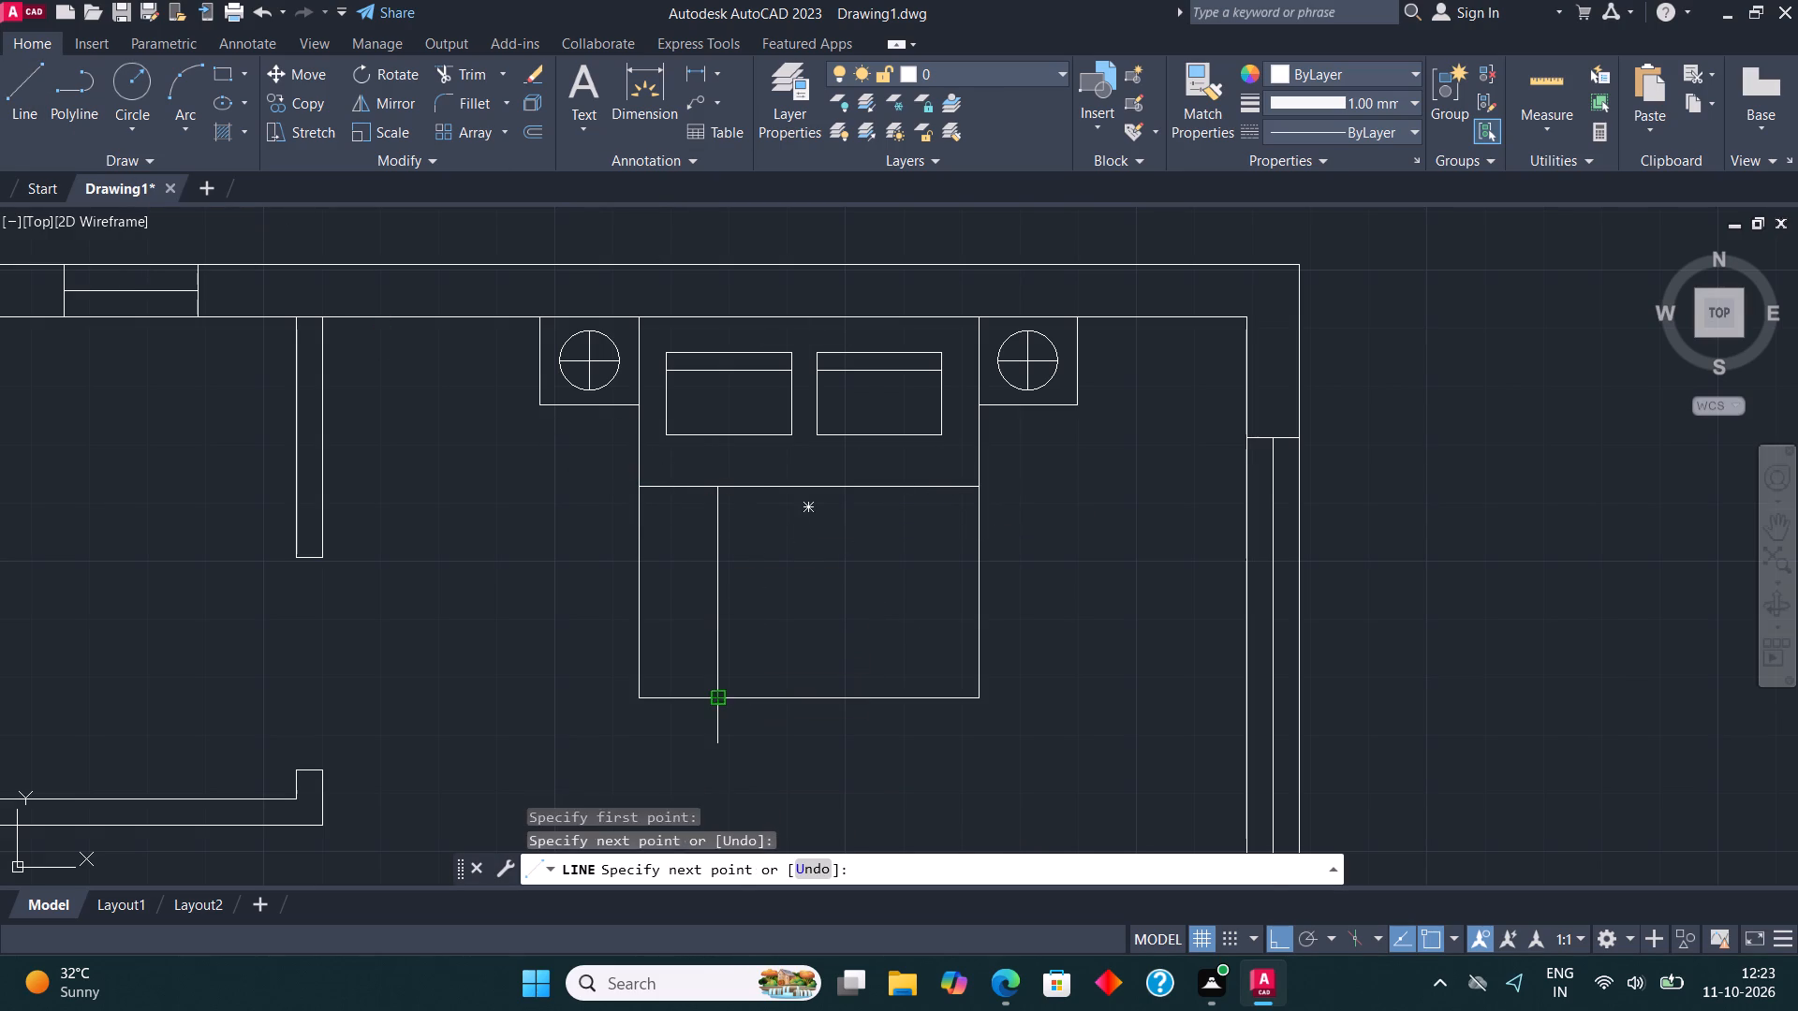
pyautogui.press('Escape')
pyautogui.click(43, 83)
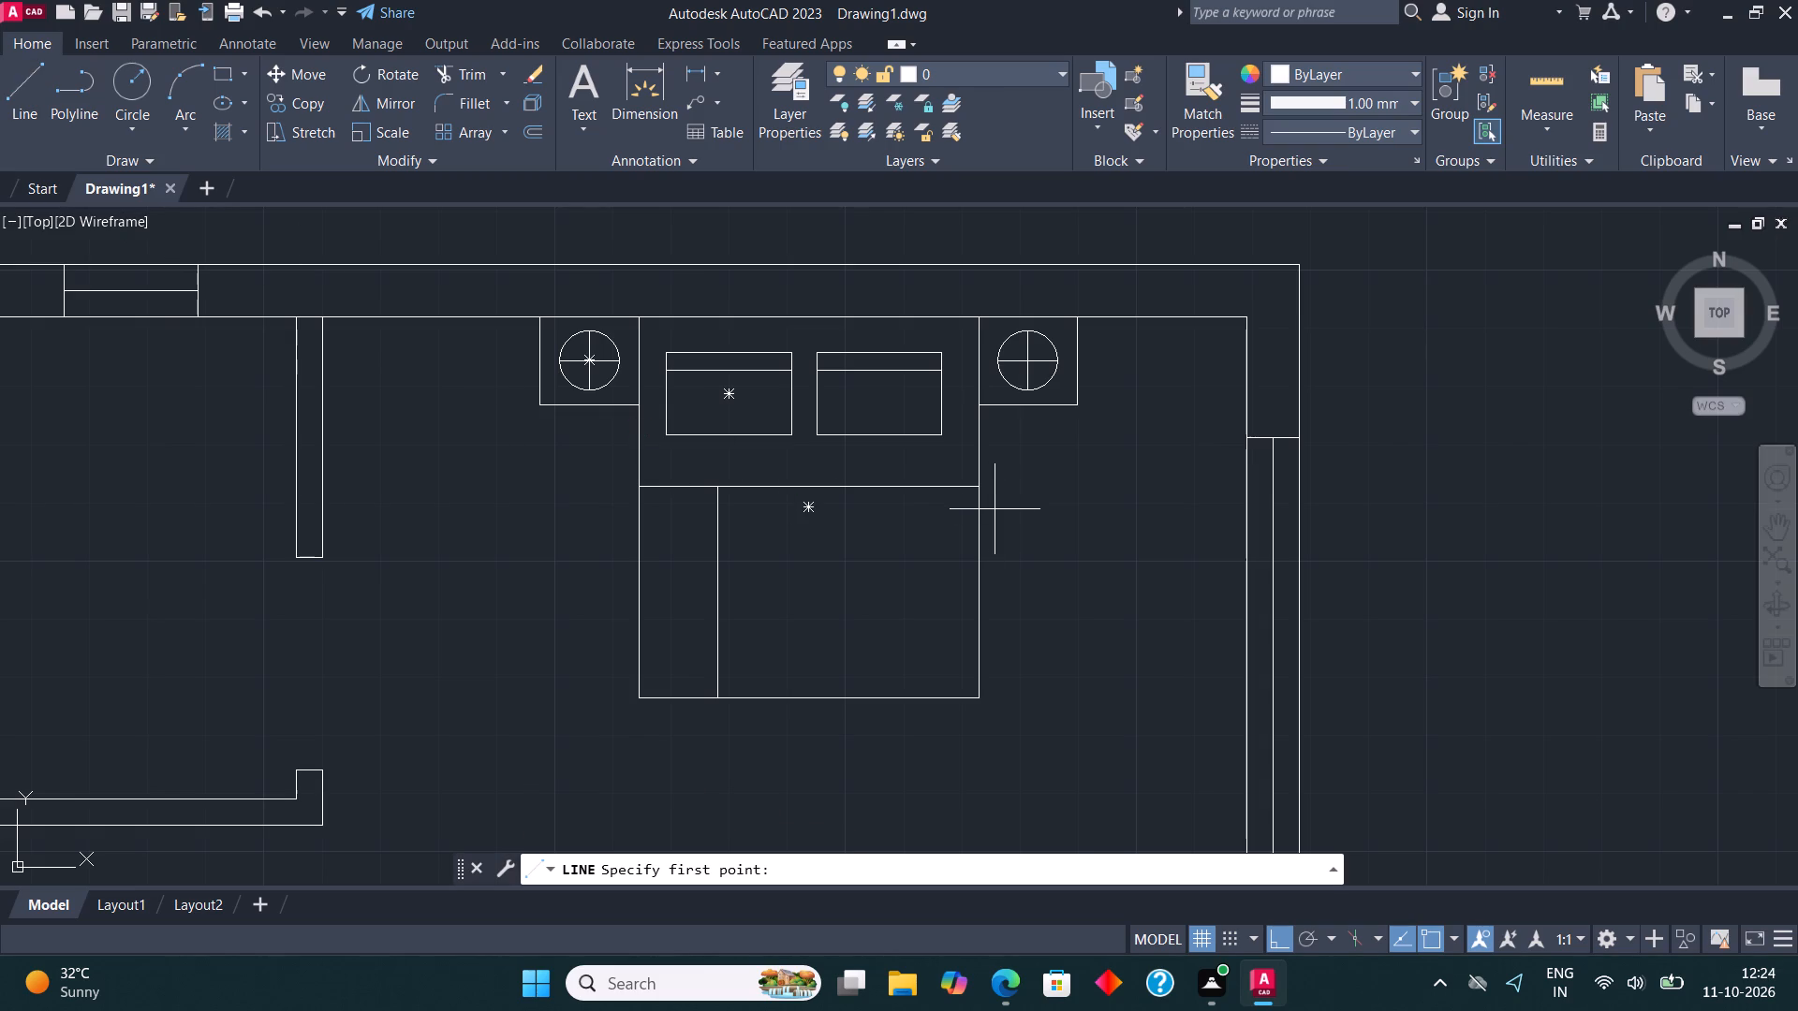
pyautogui.click(898, 488)
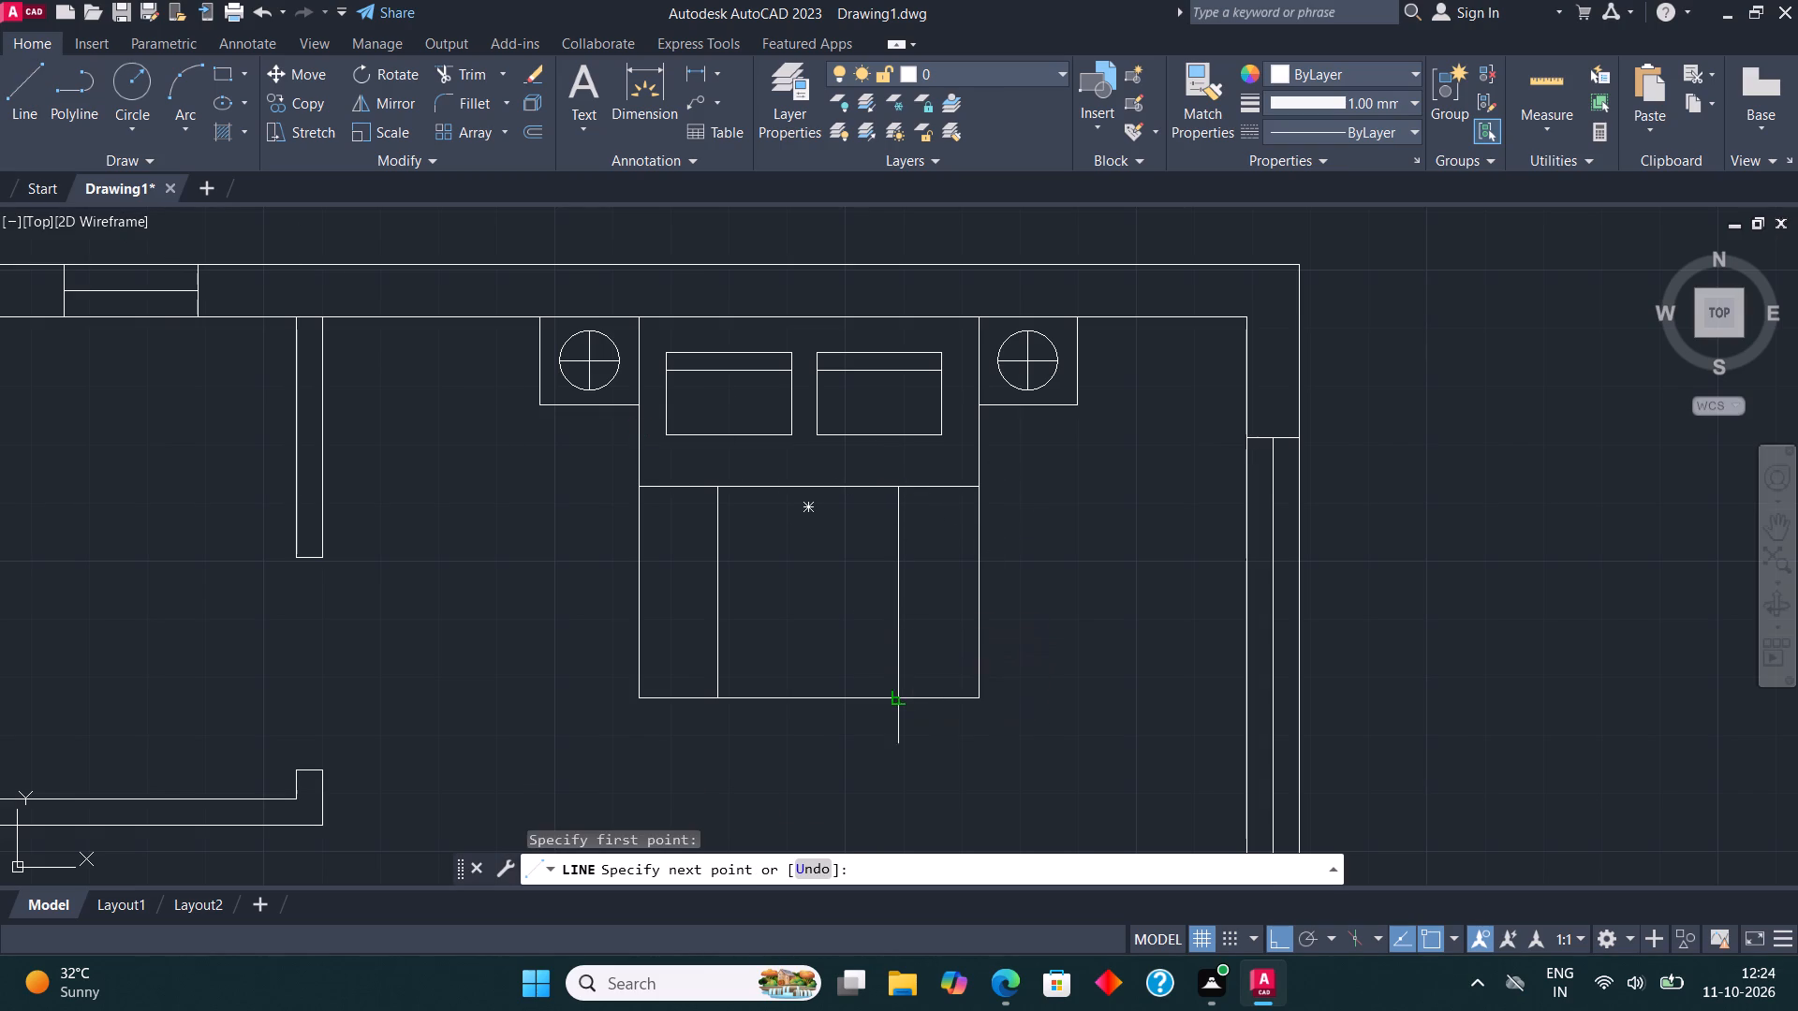
pyautogui.click(899, 698)
pyautogui.press('Escape')
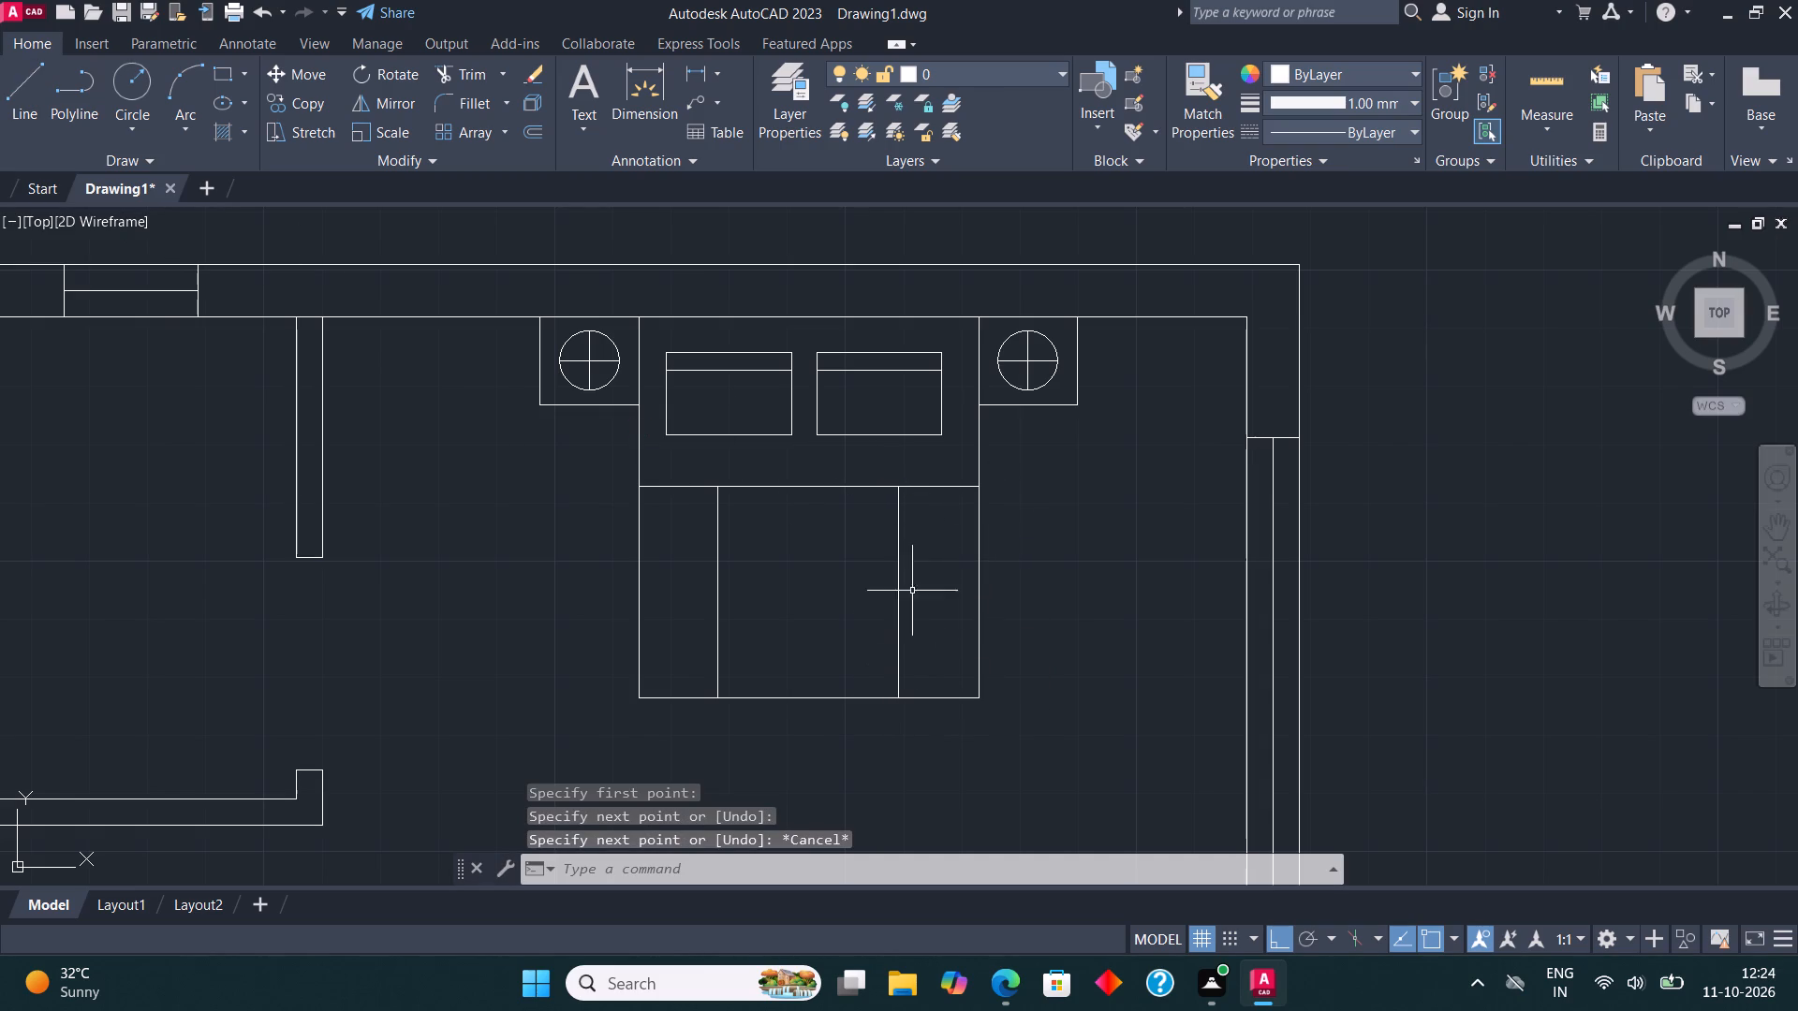
# Insert a Door - Imperial block from the tool palettes in the empty space to the right of the plan.
pyautogui.scroll(-1, 775, 594)
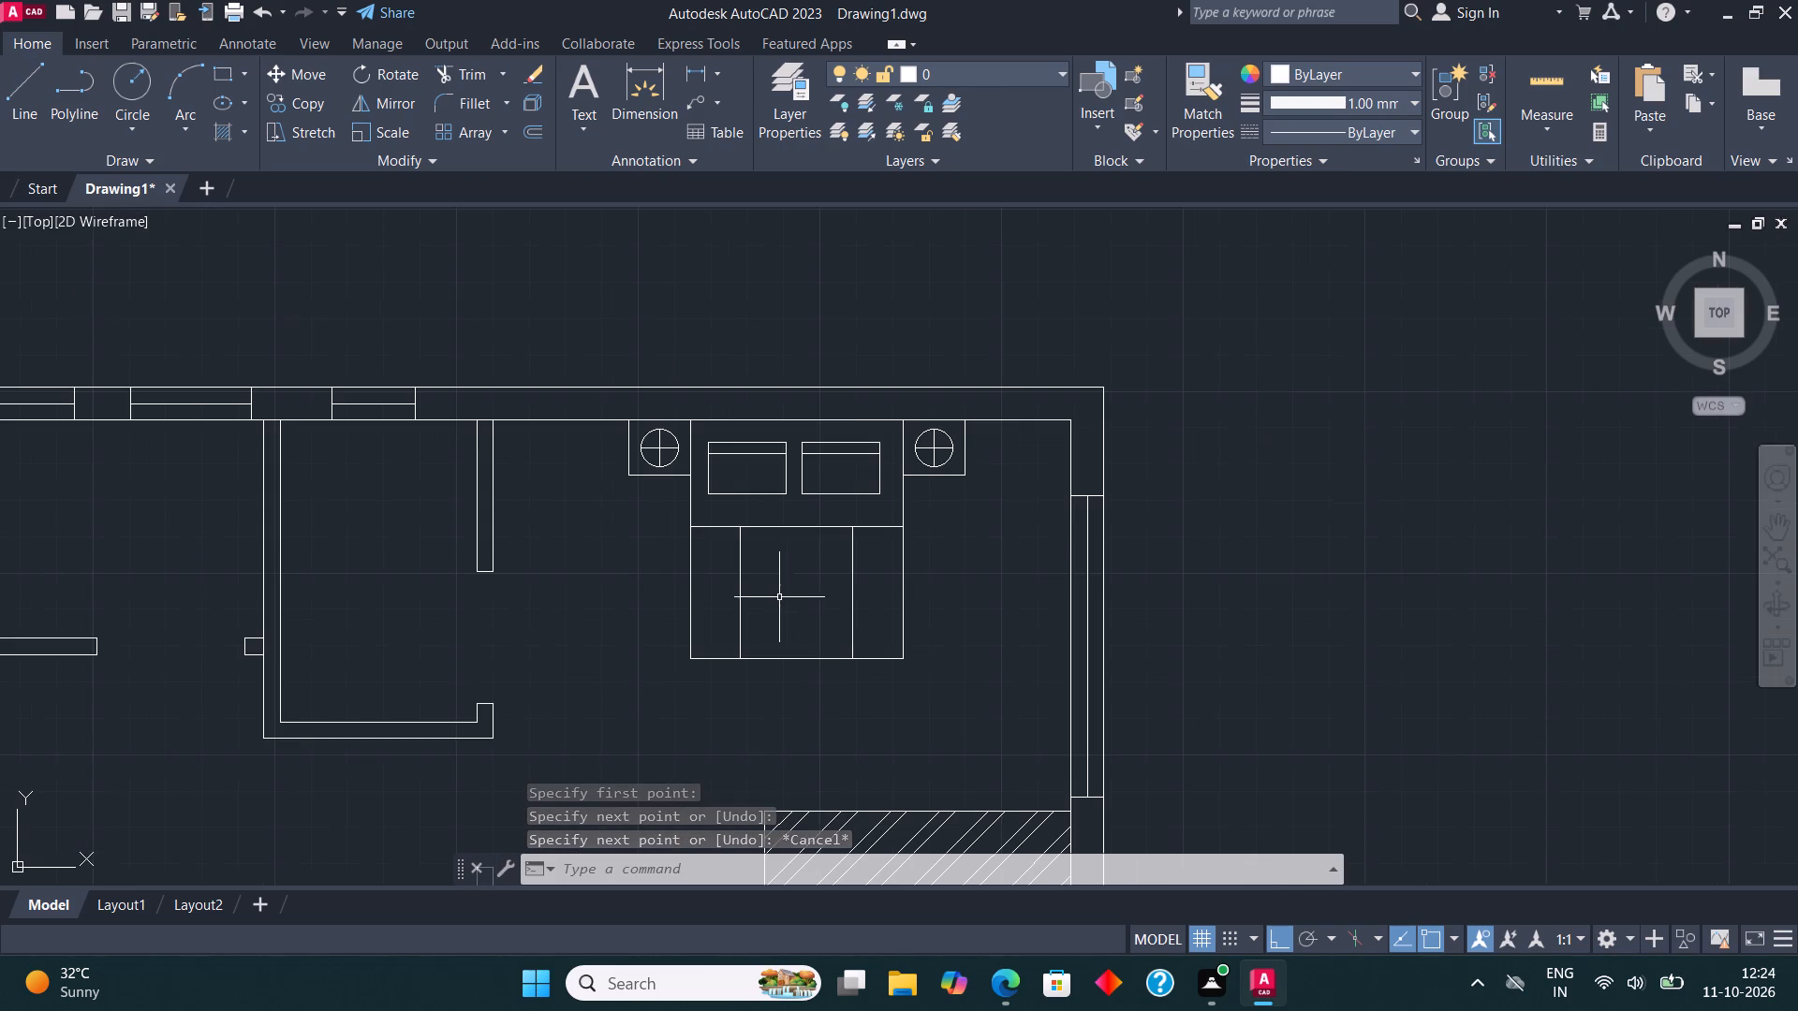
pyautogui.moveTo(889, 551); pyautogui.dragTo(914, 518, button='middle')
pyautogui.scroll(-2, 925, 518)
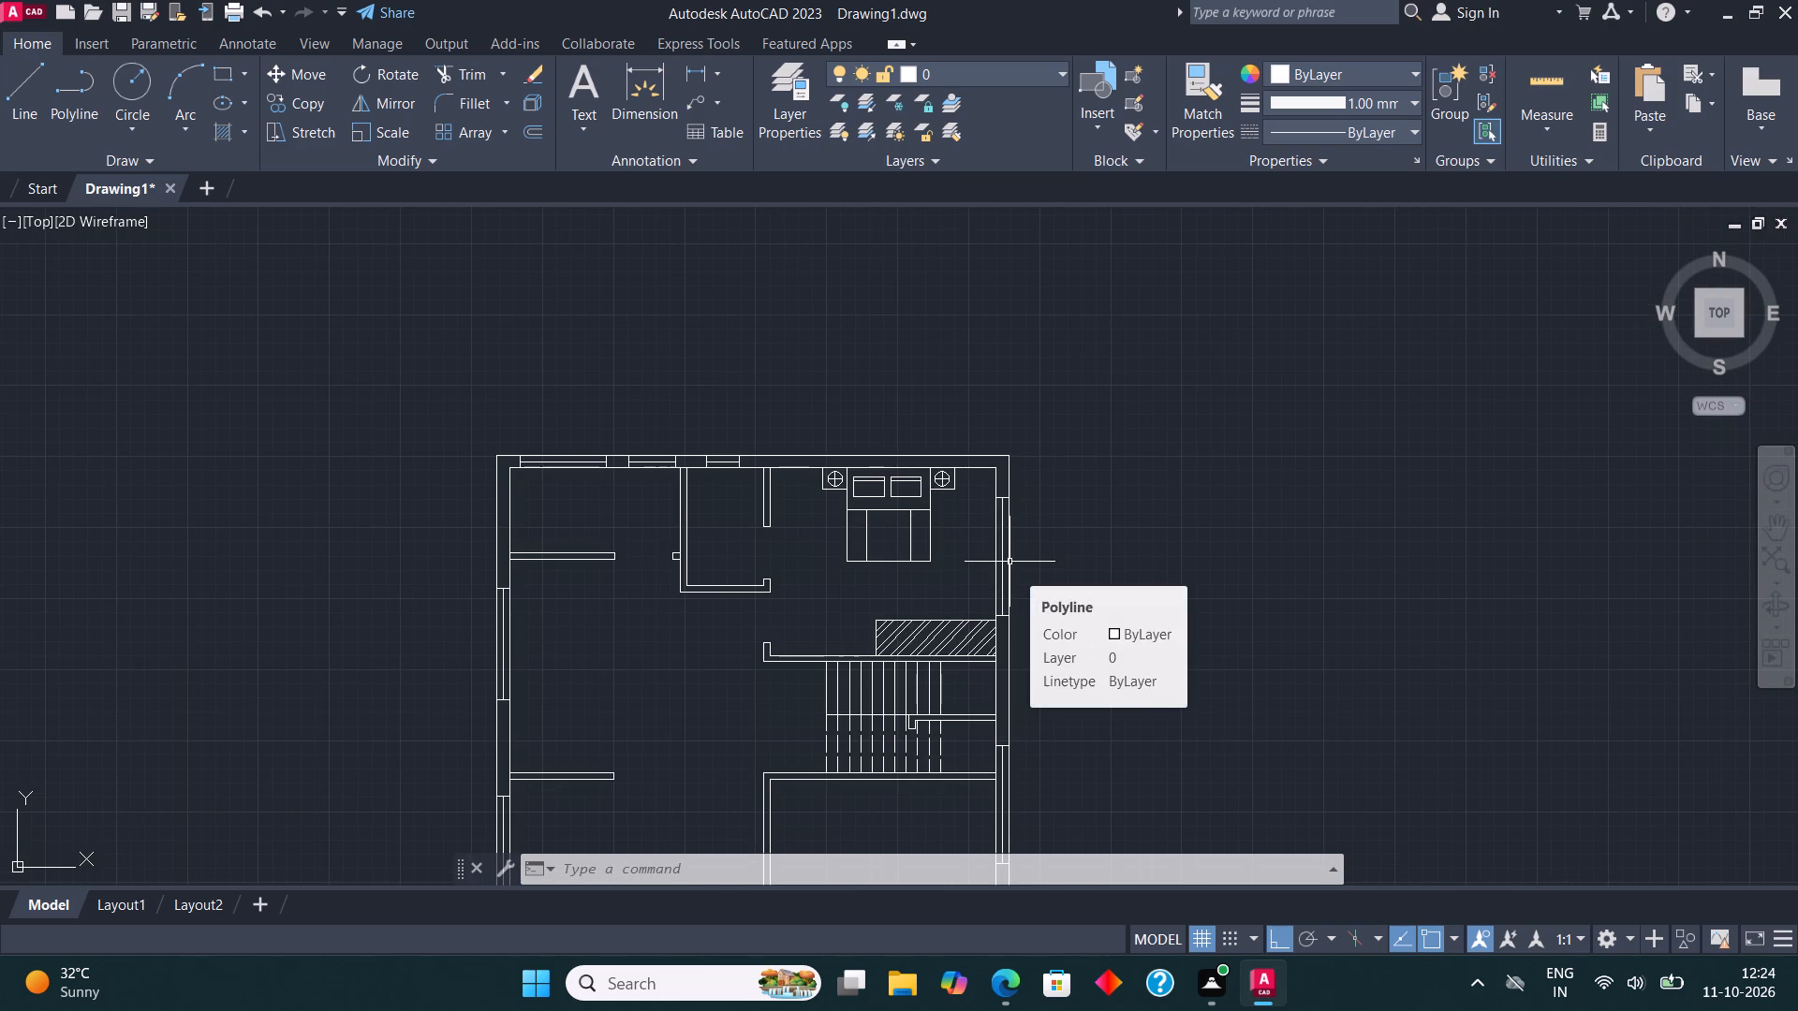
pyautogui.scroll(-2, 826, 485)
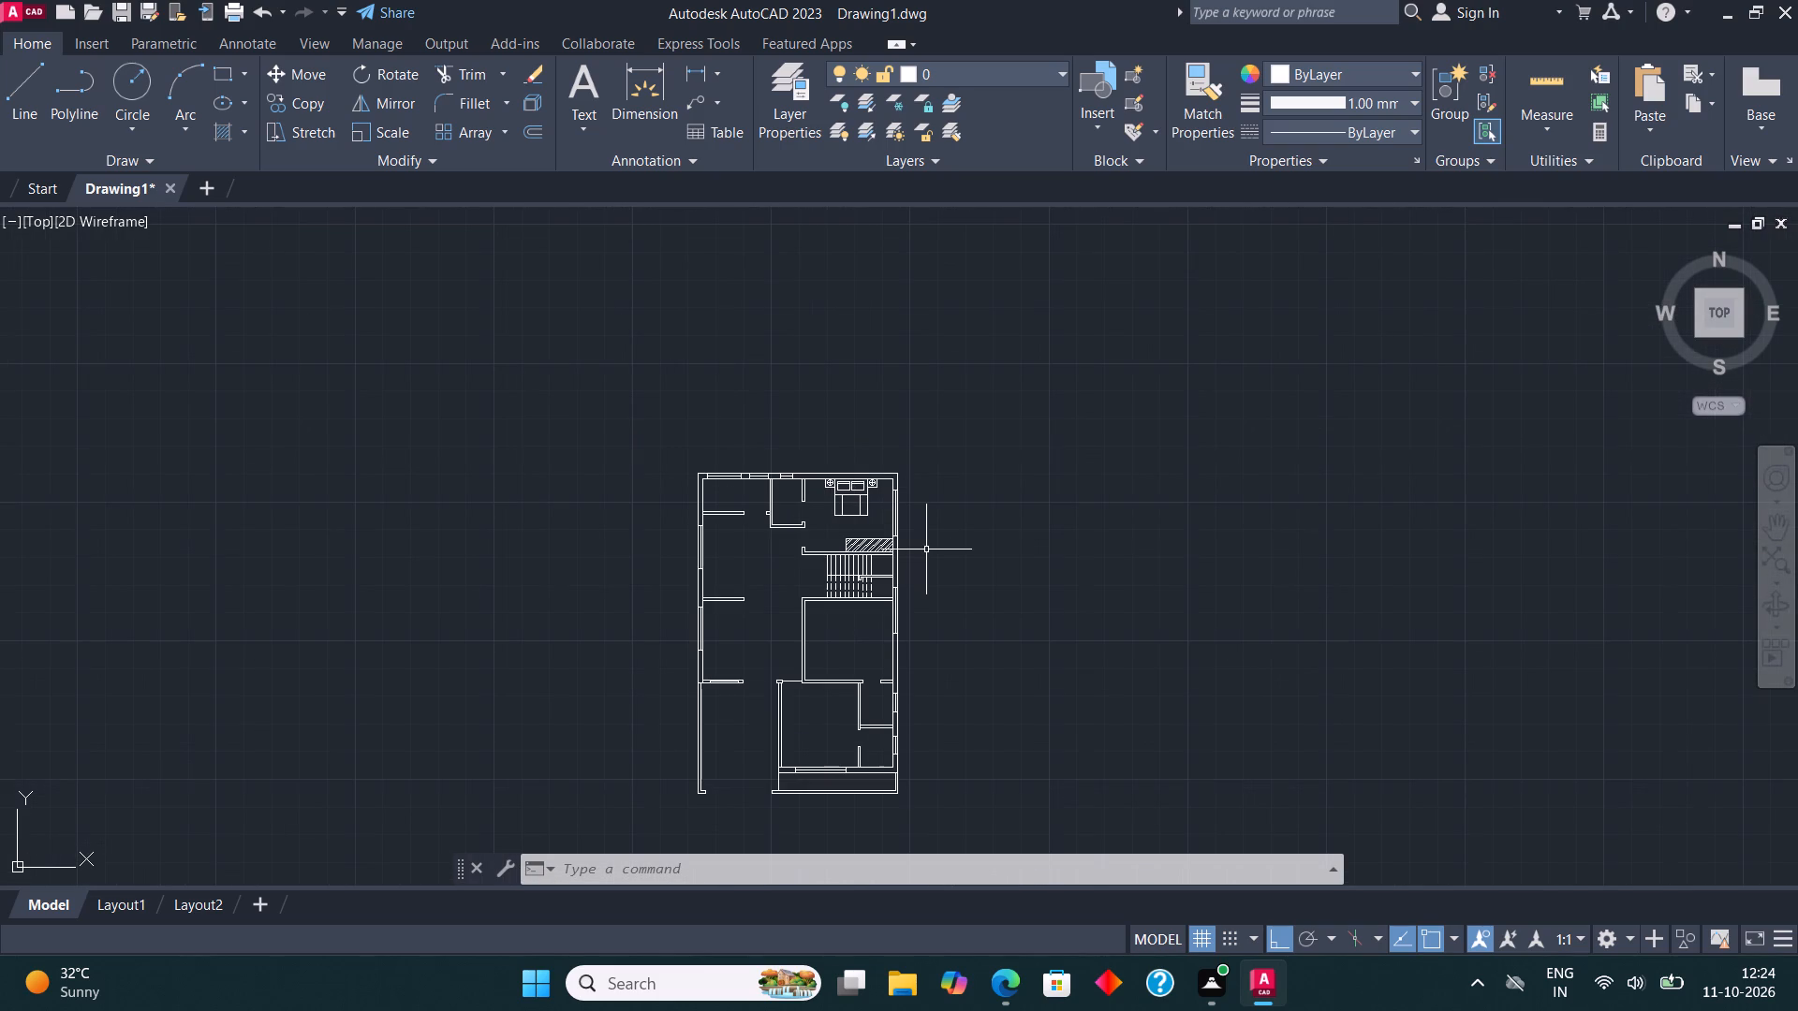
pyautogui.write('TOO')
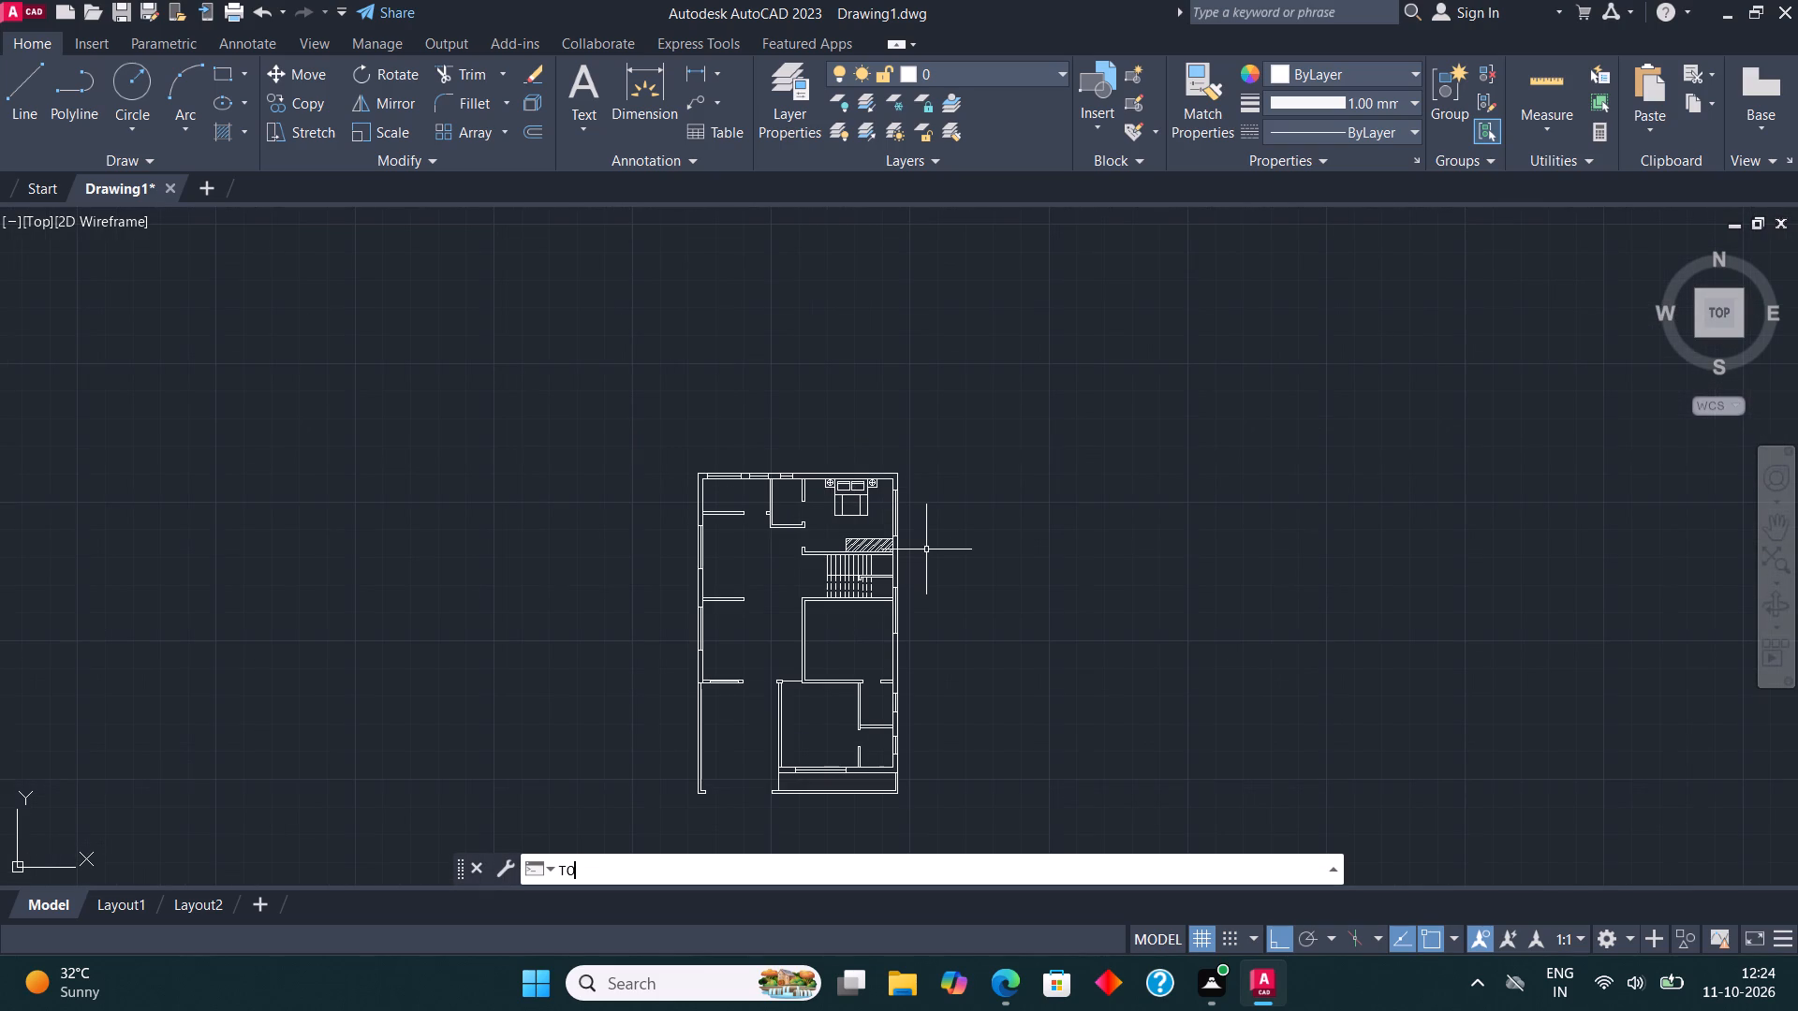
pyautogui.click(637, 644)
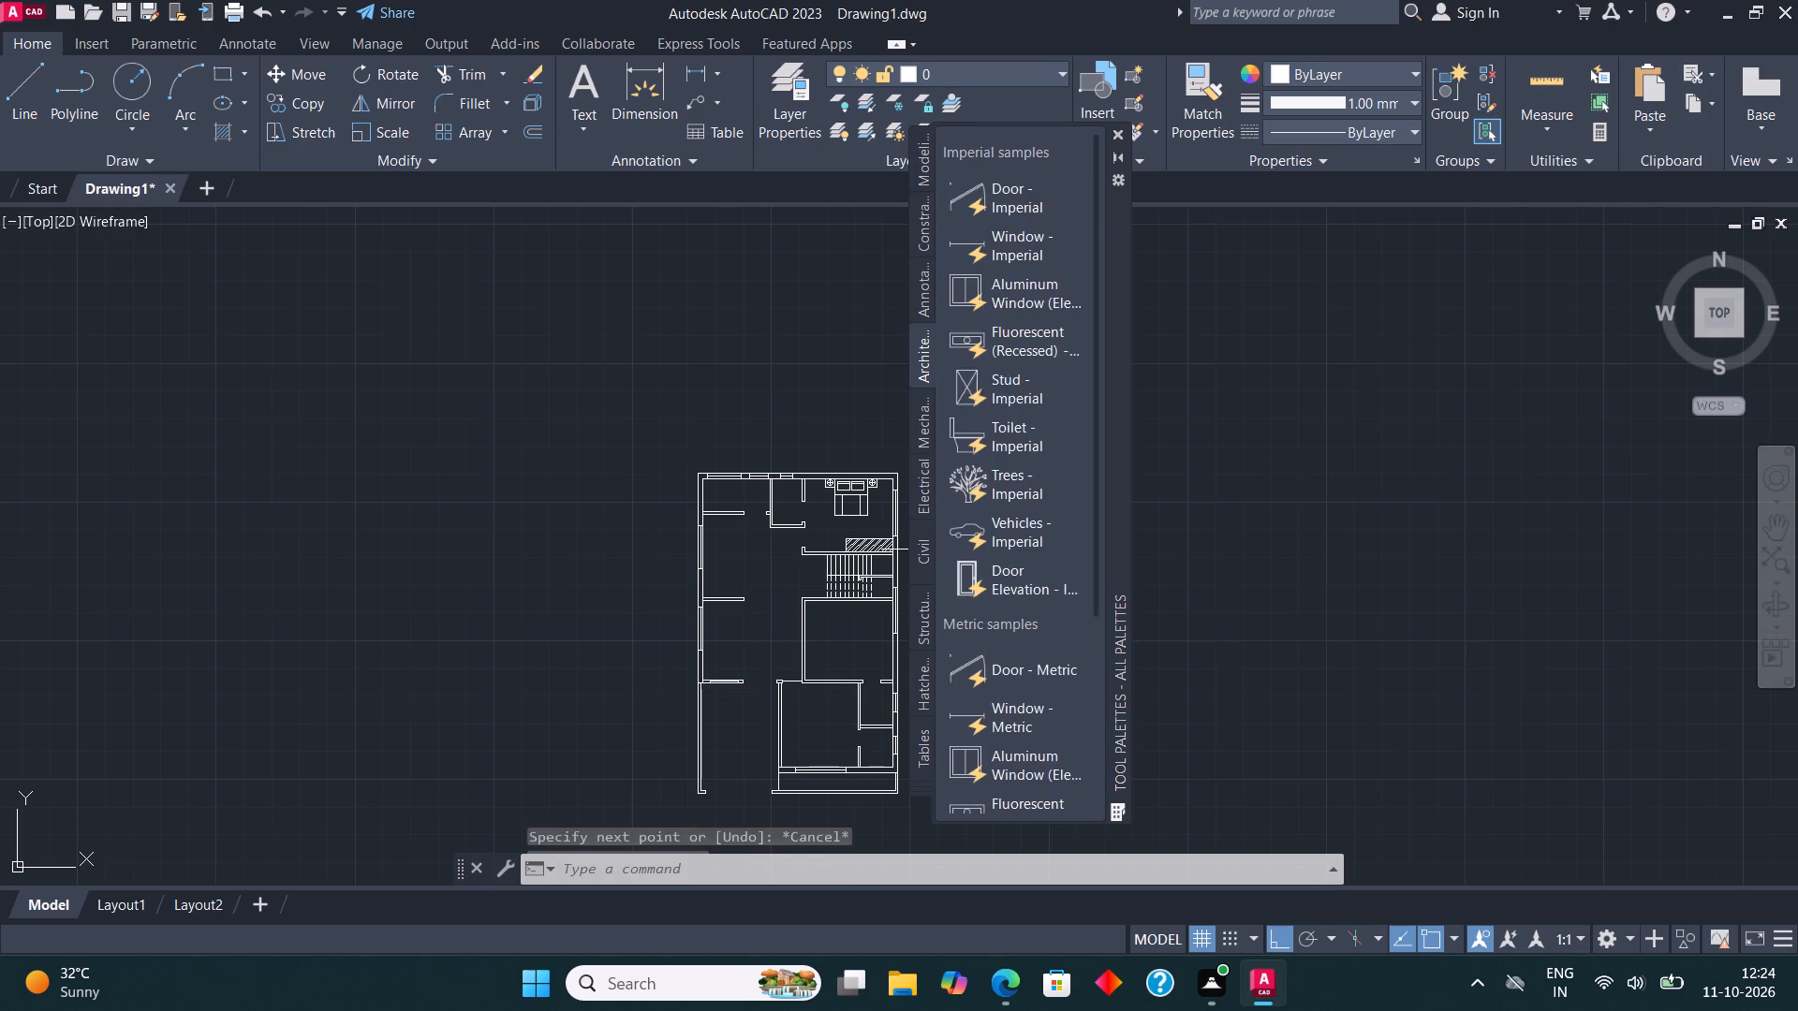
pyautogui.click(1019, 195)
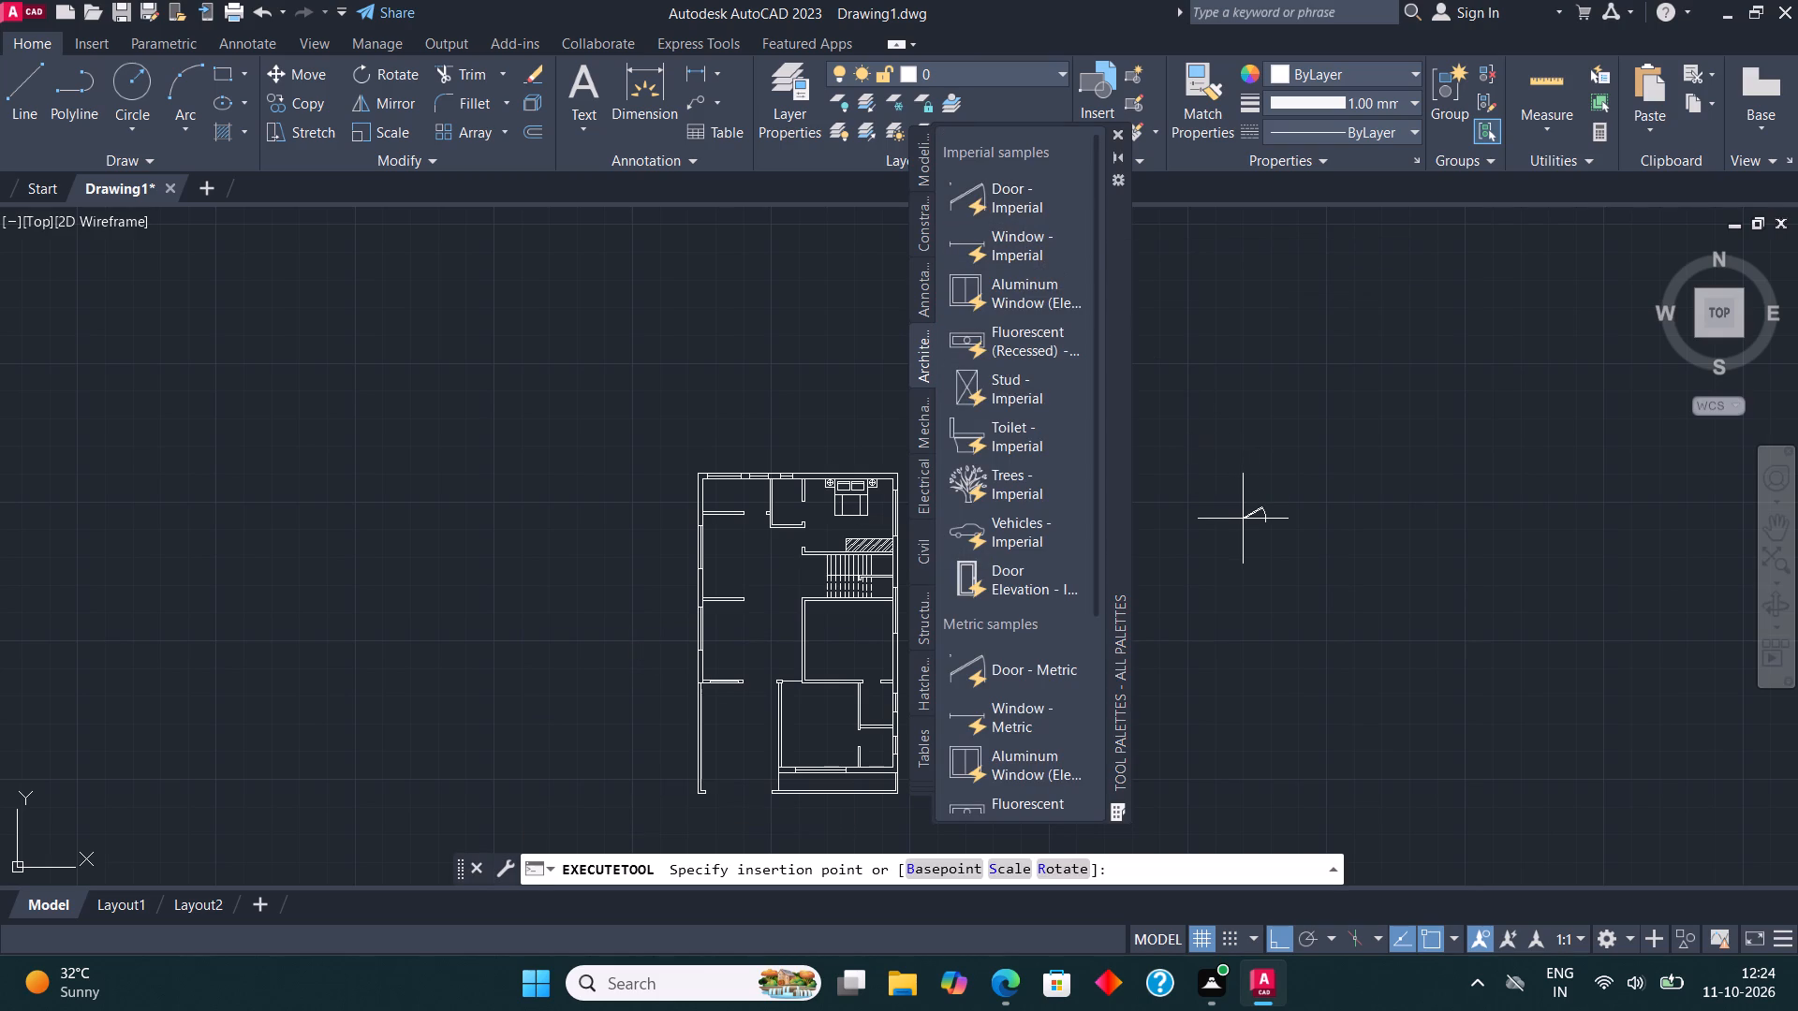
pyautogui.click(1243, 519)
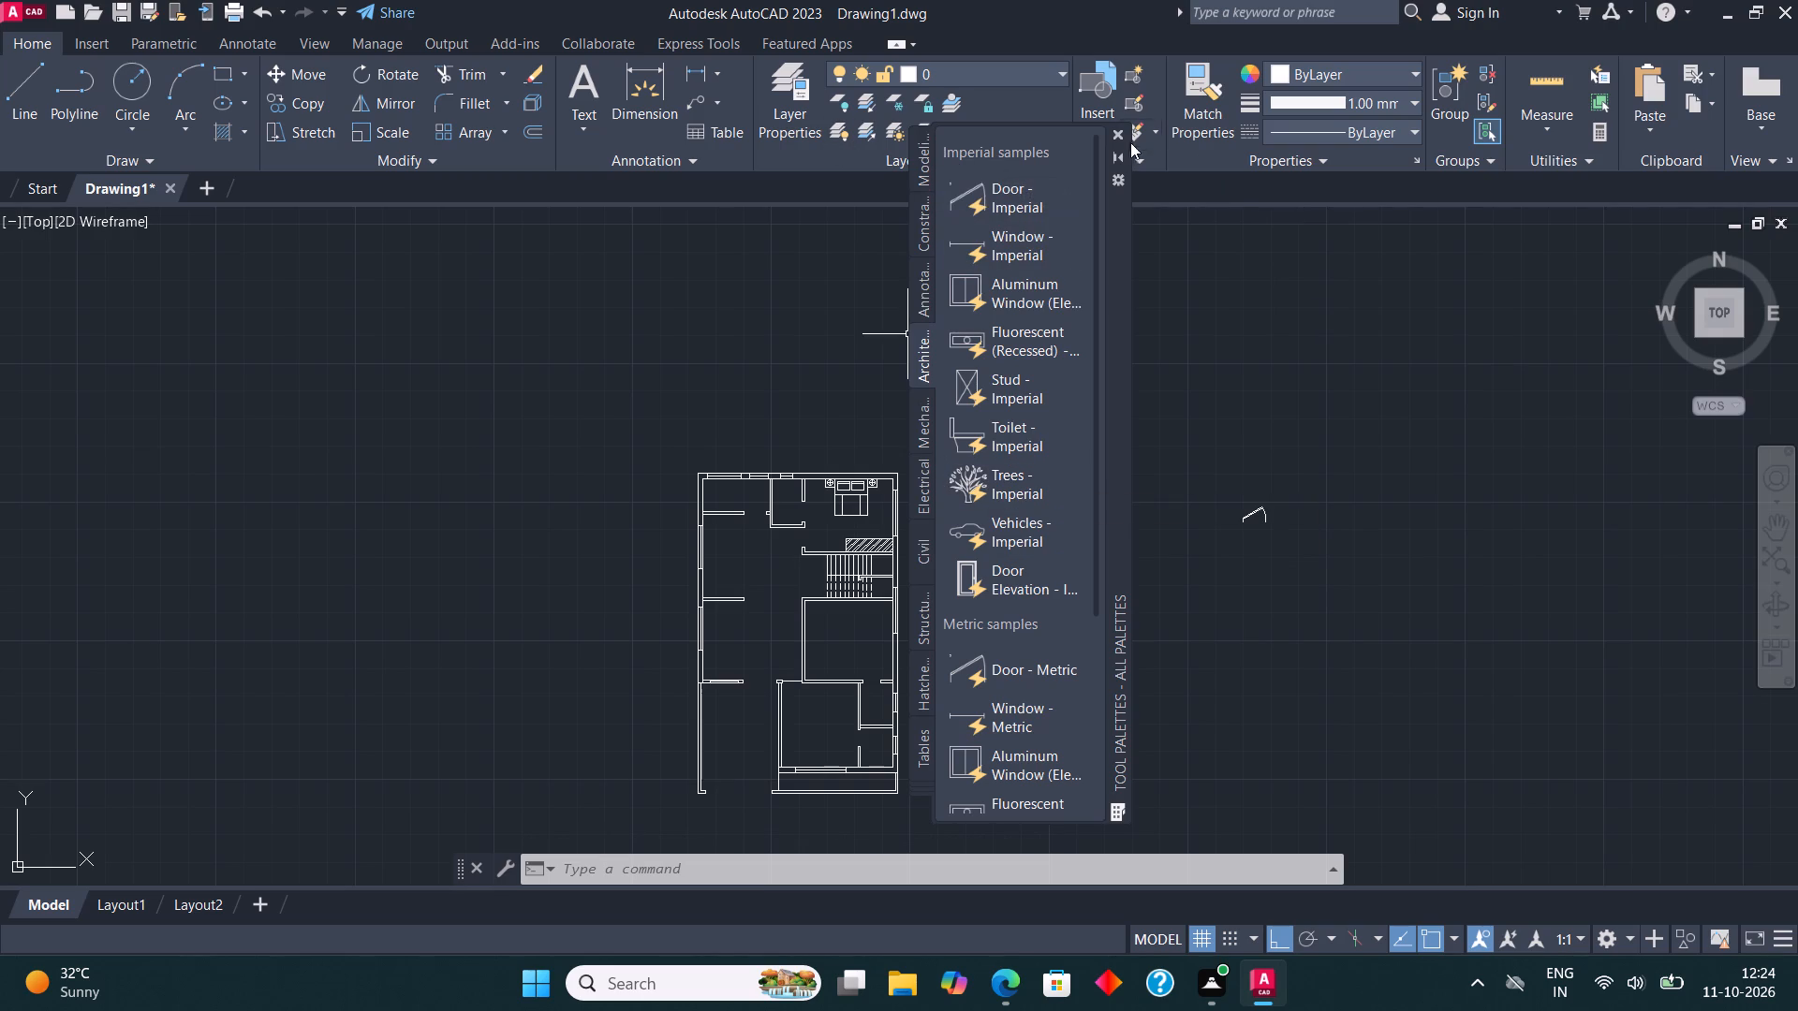
pyautogui.click(1112, 126)
# Set the inserted door block's opening angle to Open 90º.
pyautogui.moveTo(1215, 494); pyautogui.dragTo(1019, 494, button='middle')
pyautogui.scroll(2, 1047, 510)
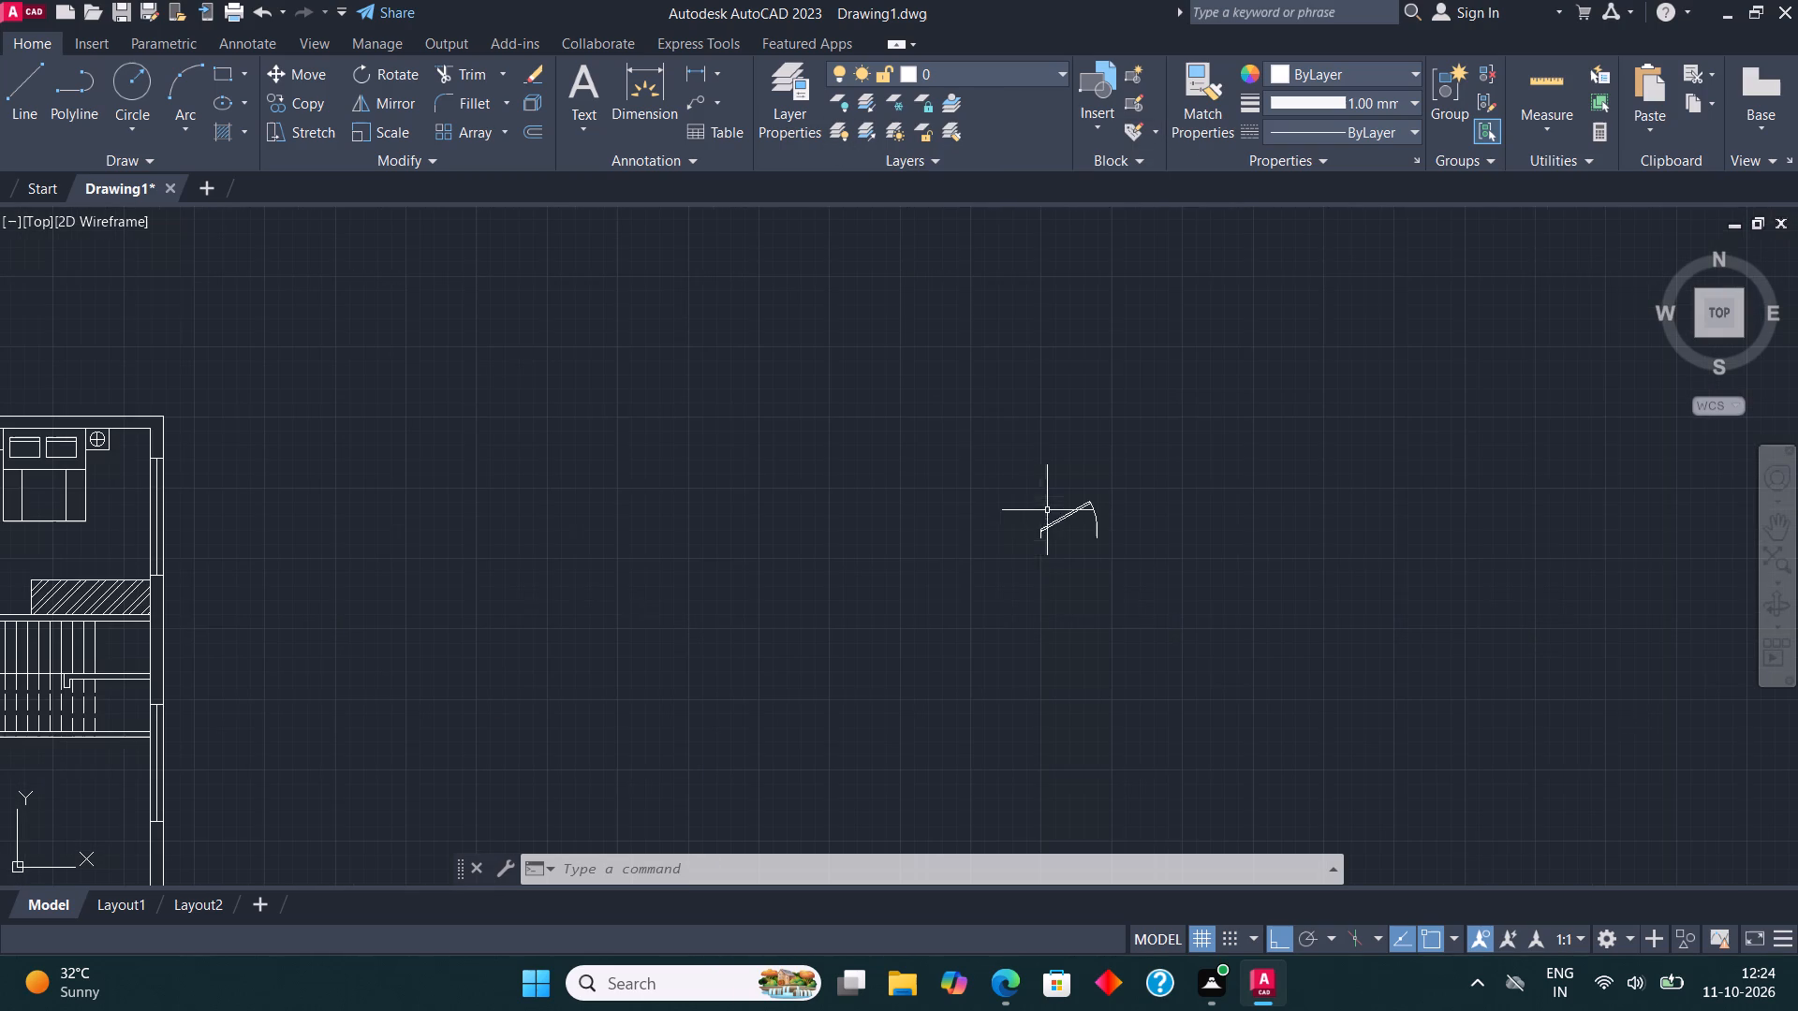
pyautogui.click(1053, 529)
pyautogui.click(1034, 510)
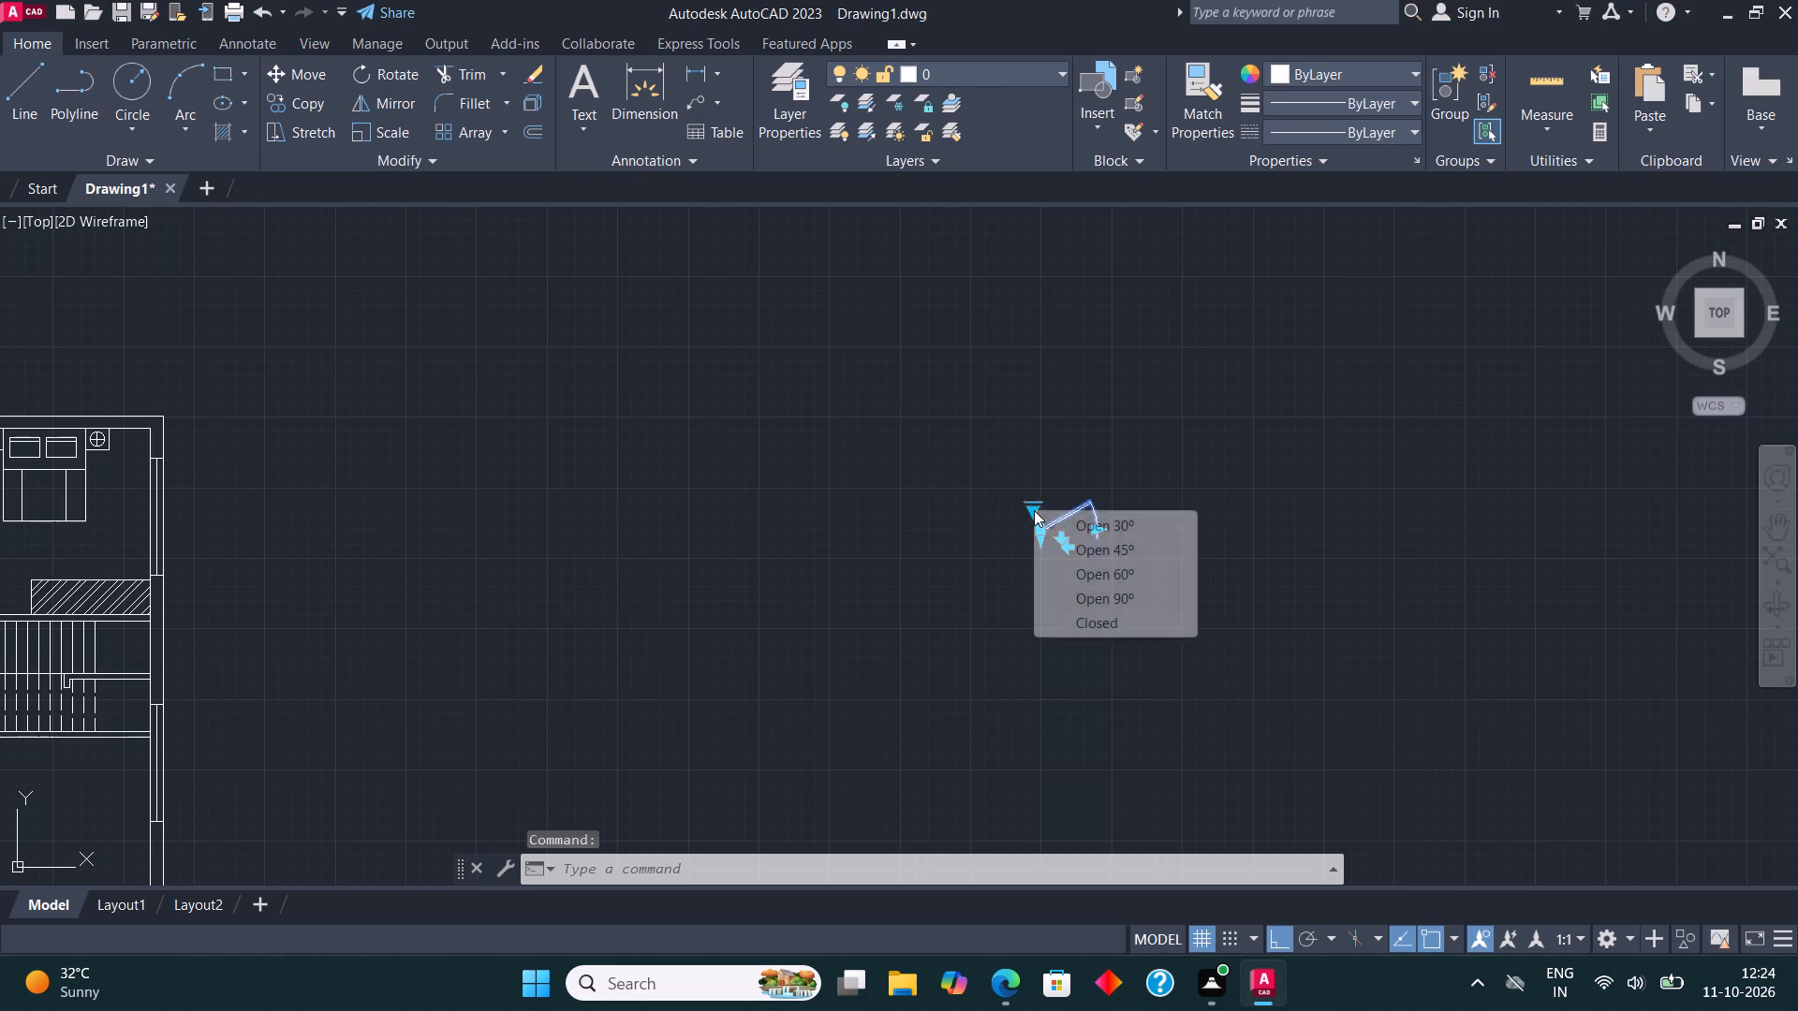
pyautogui.click(1135, 597)
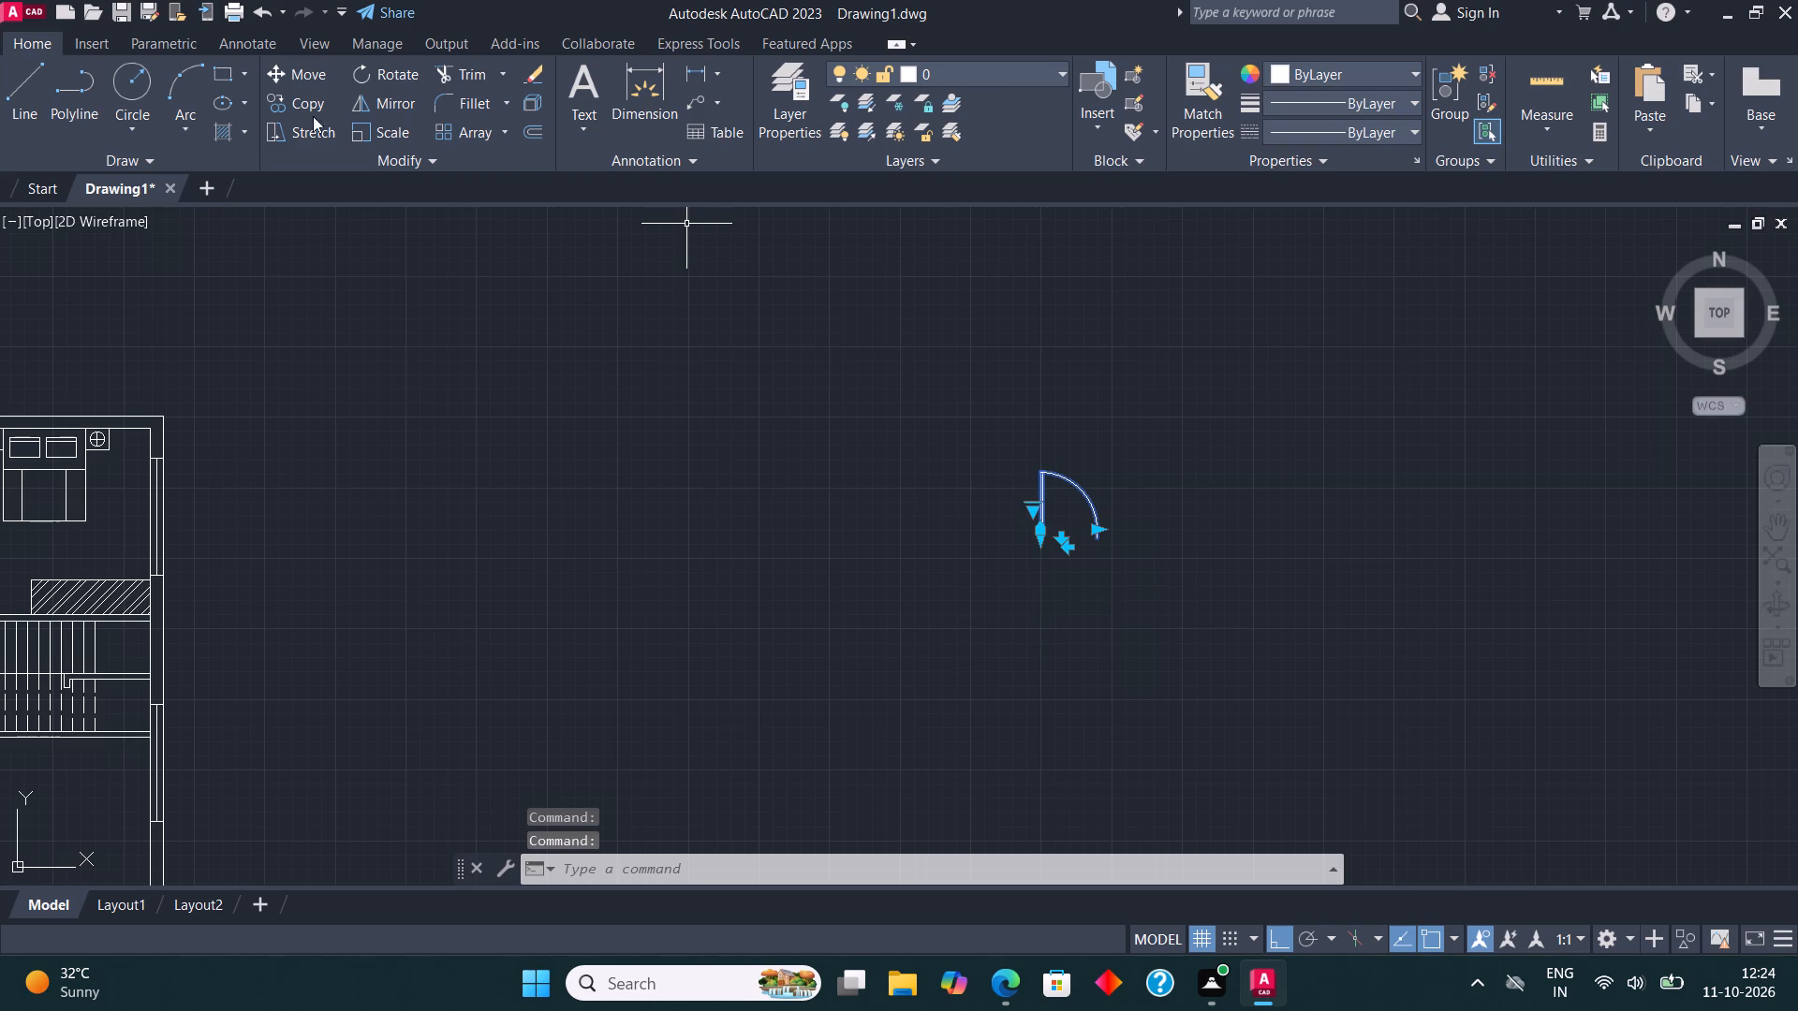
# Mirror the door block across a vertical line to its right, keeping the source object.
pyautogui.click(386, 103)
pyautogui.click(1142, 523)
pyautogui.click(1124, 586)
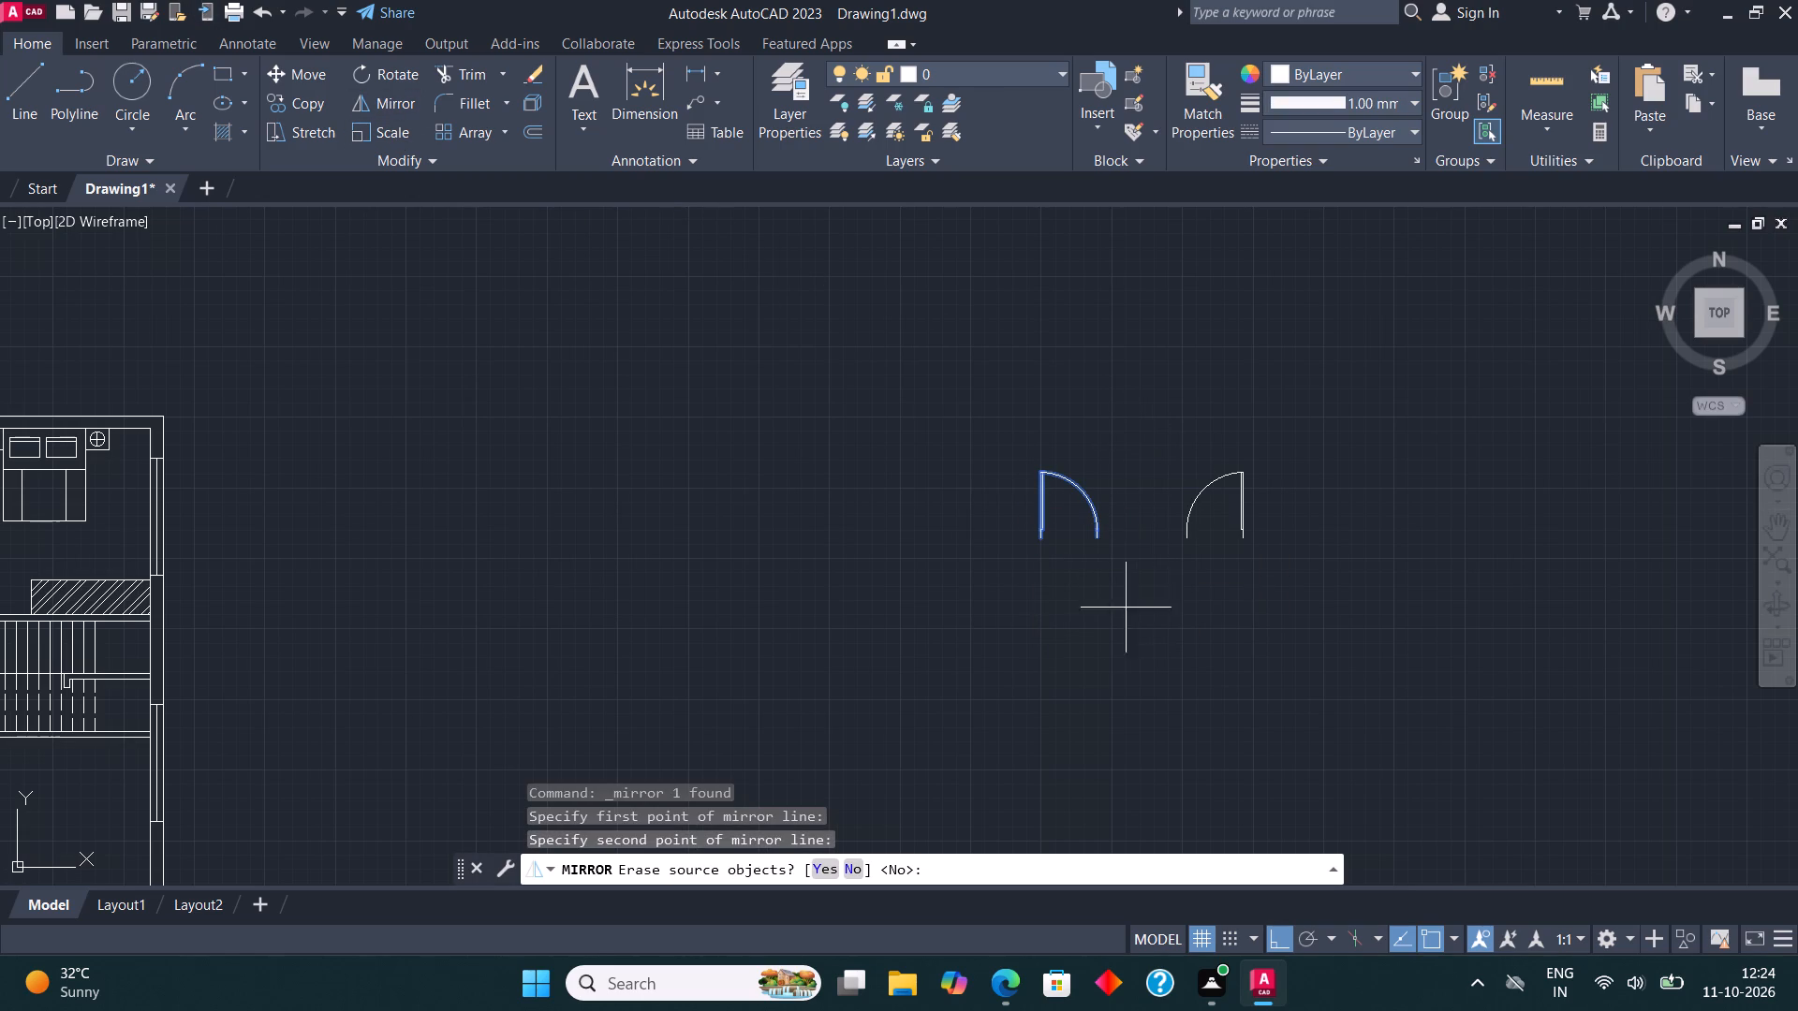
pyautogui.click(853, 870)
# Mirror both door blocks across a horizontal line below them, keeping the source objects.
pyautogui.click(1401, 458)
pyautogui.click(1009, 470)
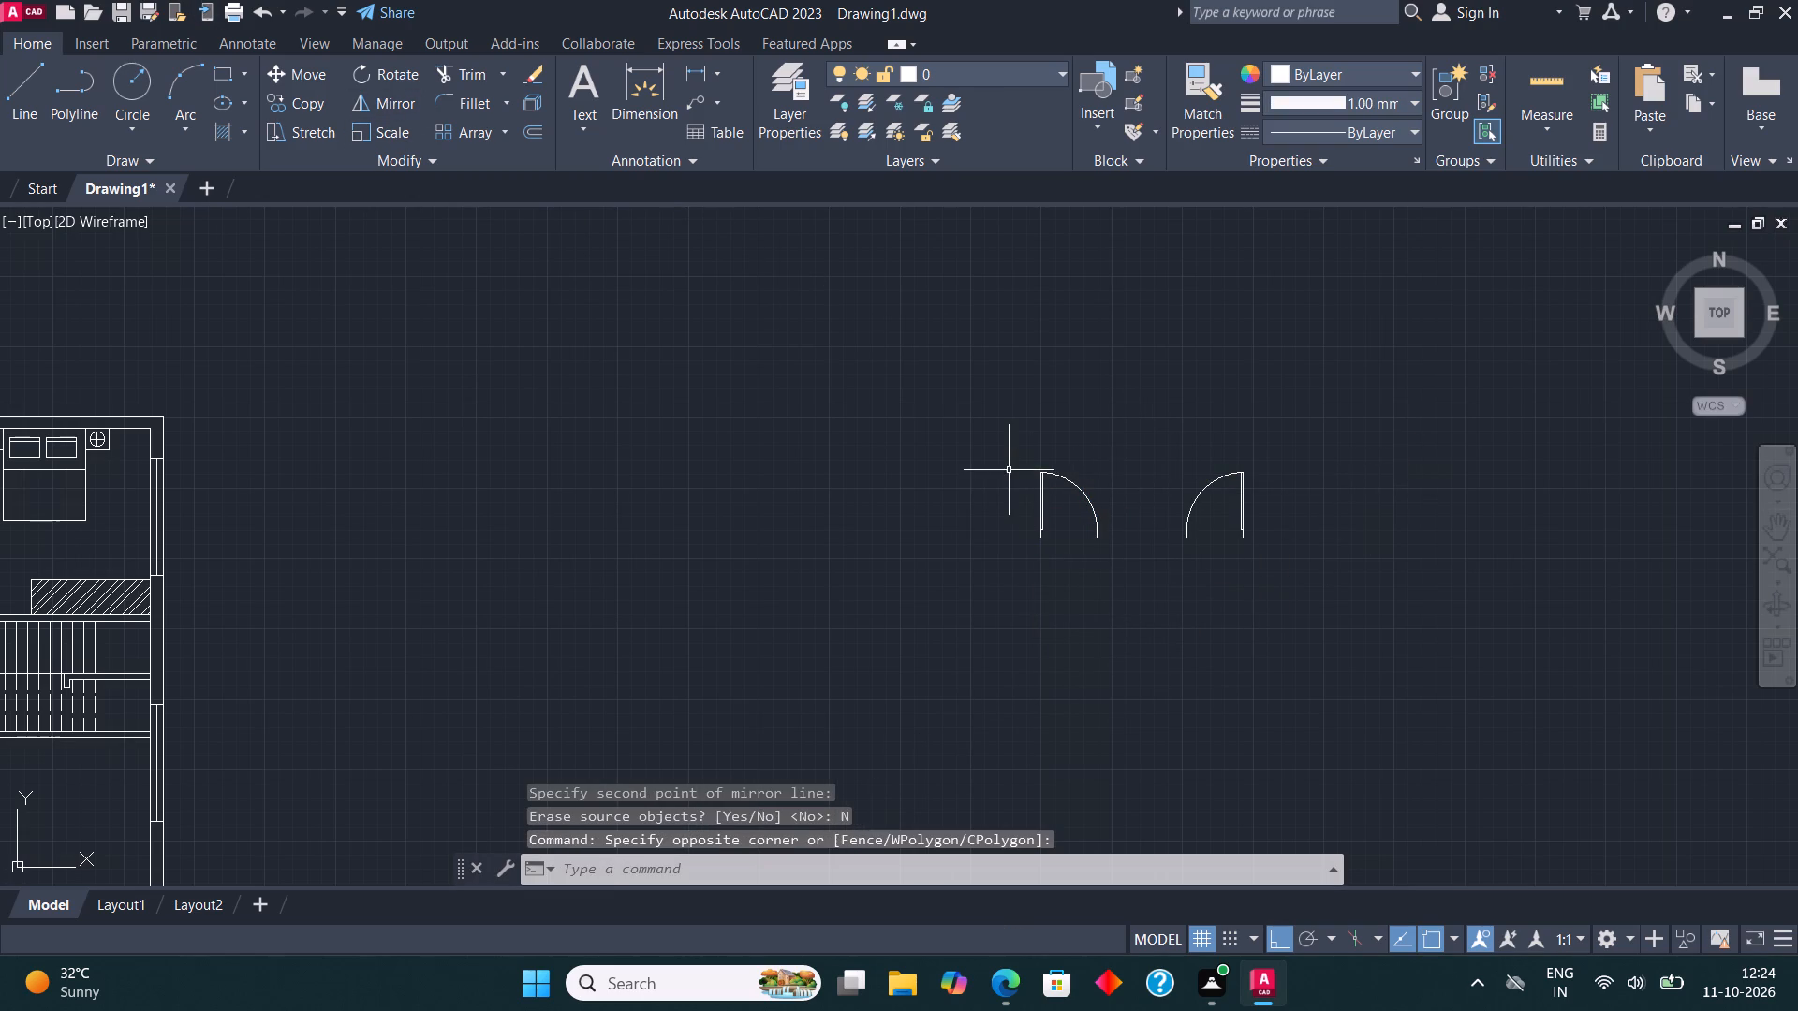
pyautogui.moveTo(1342, 608); pyautogui.dragTo(1291, 561)
pyautogui.moveTo(1031, 465); pyautogui.dragTo(1021, 465)
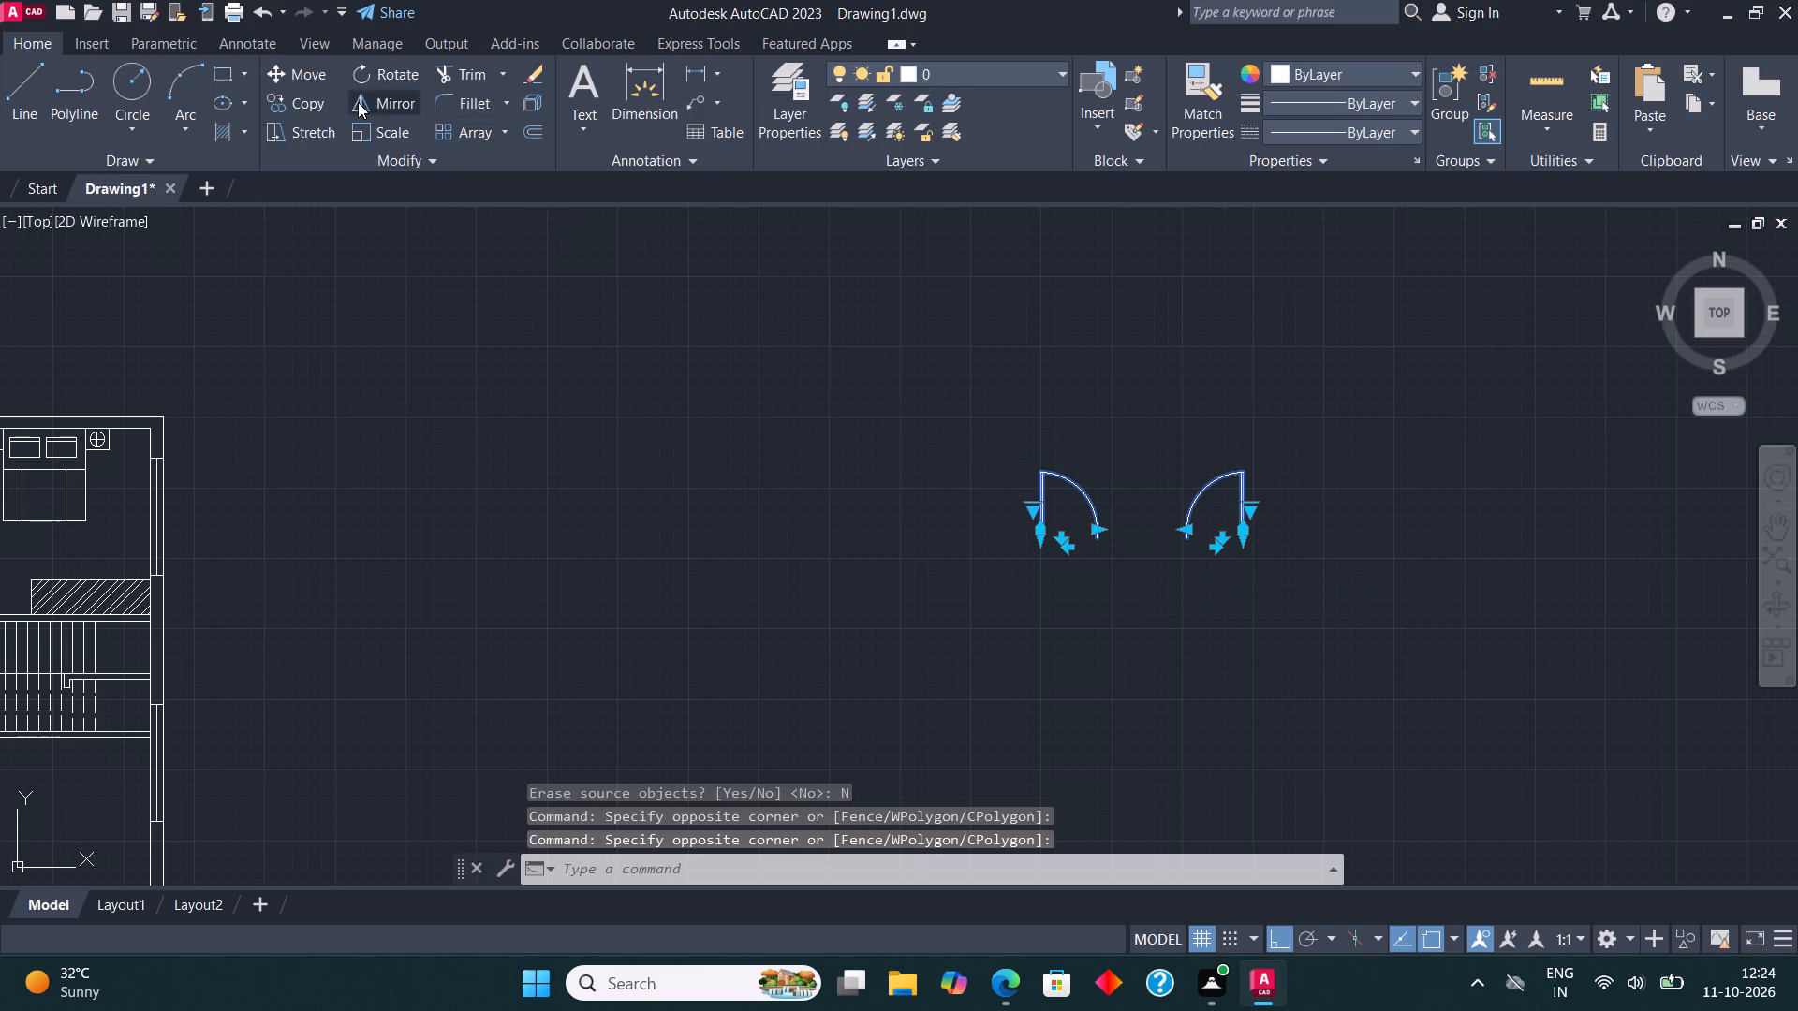
pyautogui.click(358, 102)
pyautogui.click(1147, 586)
pyautogui.click(979, 625)
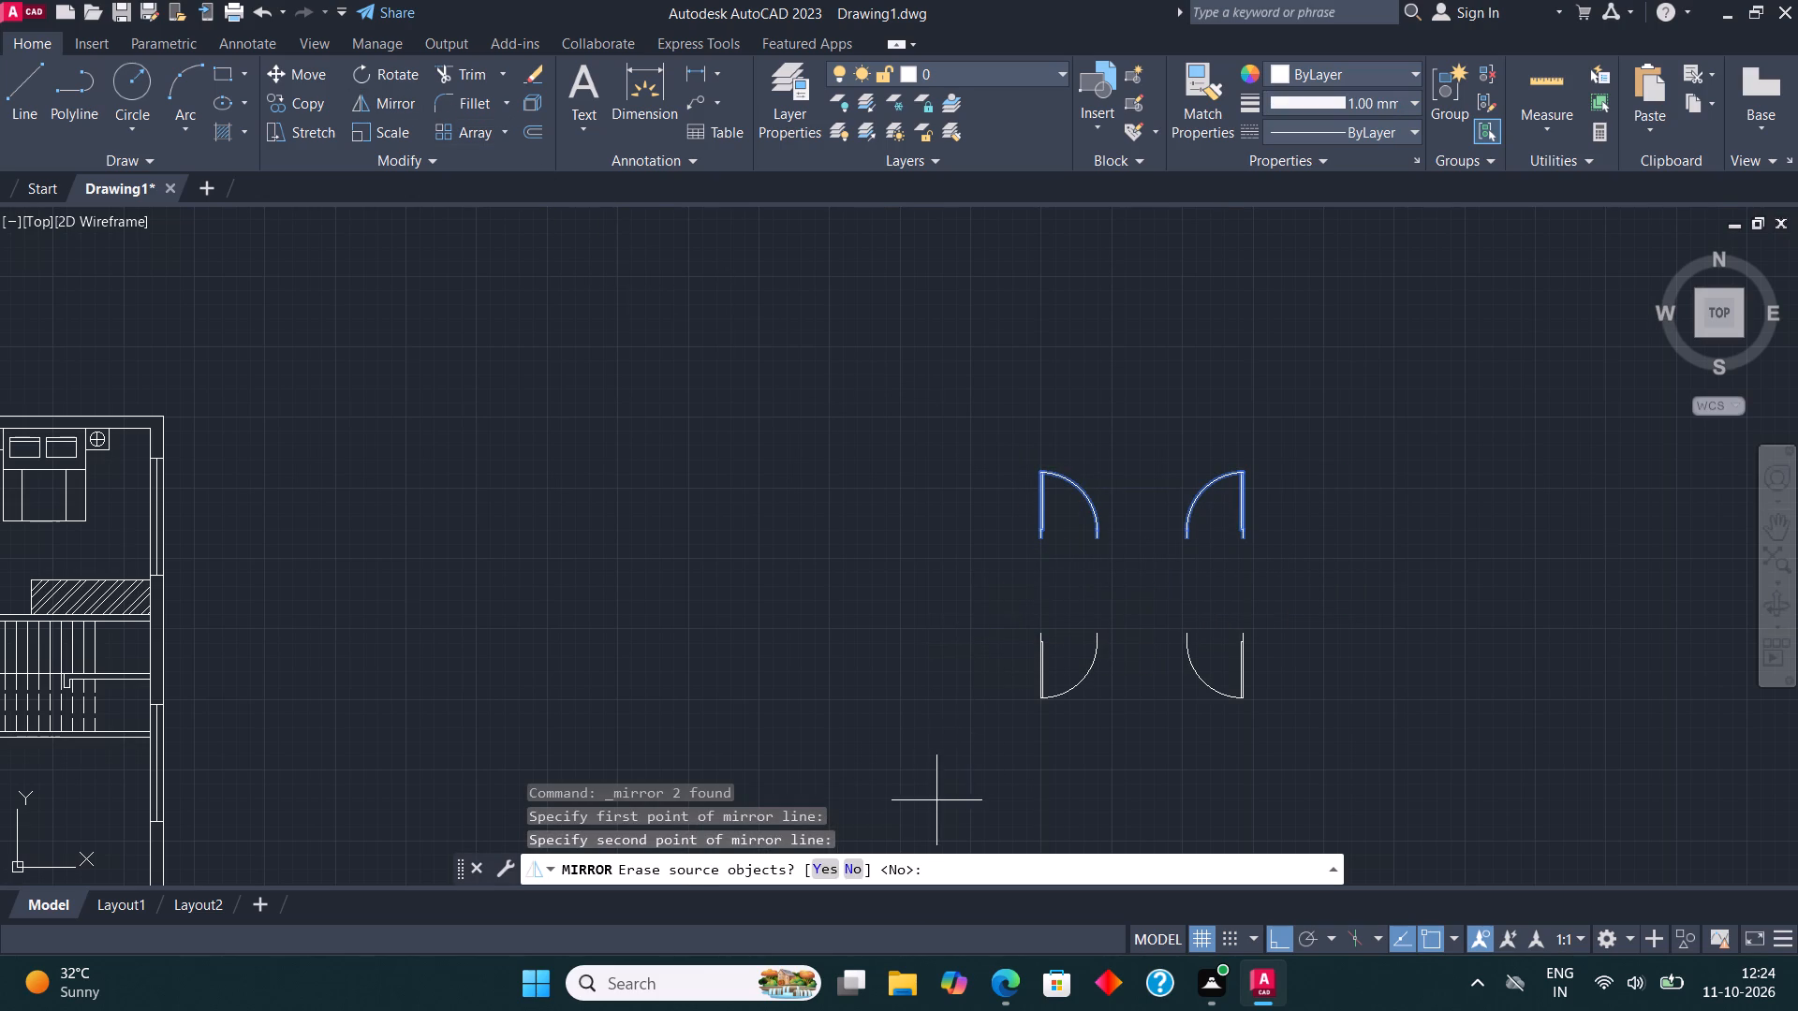
pyautogui.click(858, 862)
# Copy the upper-left door block horizontally into the empty space between the plan and the four doors.
pyautogui.click(1130, 440)
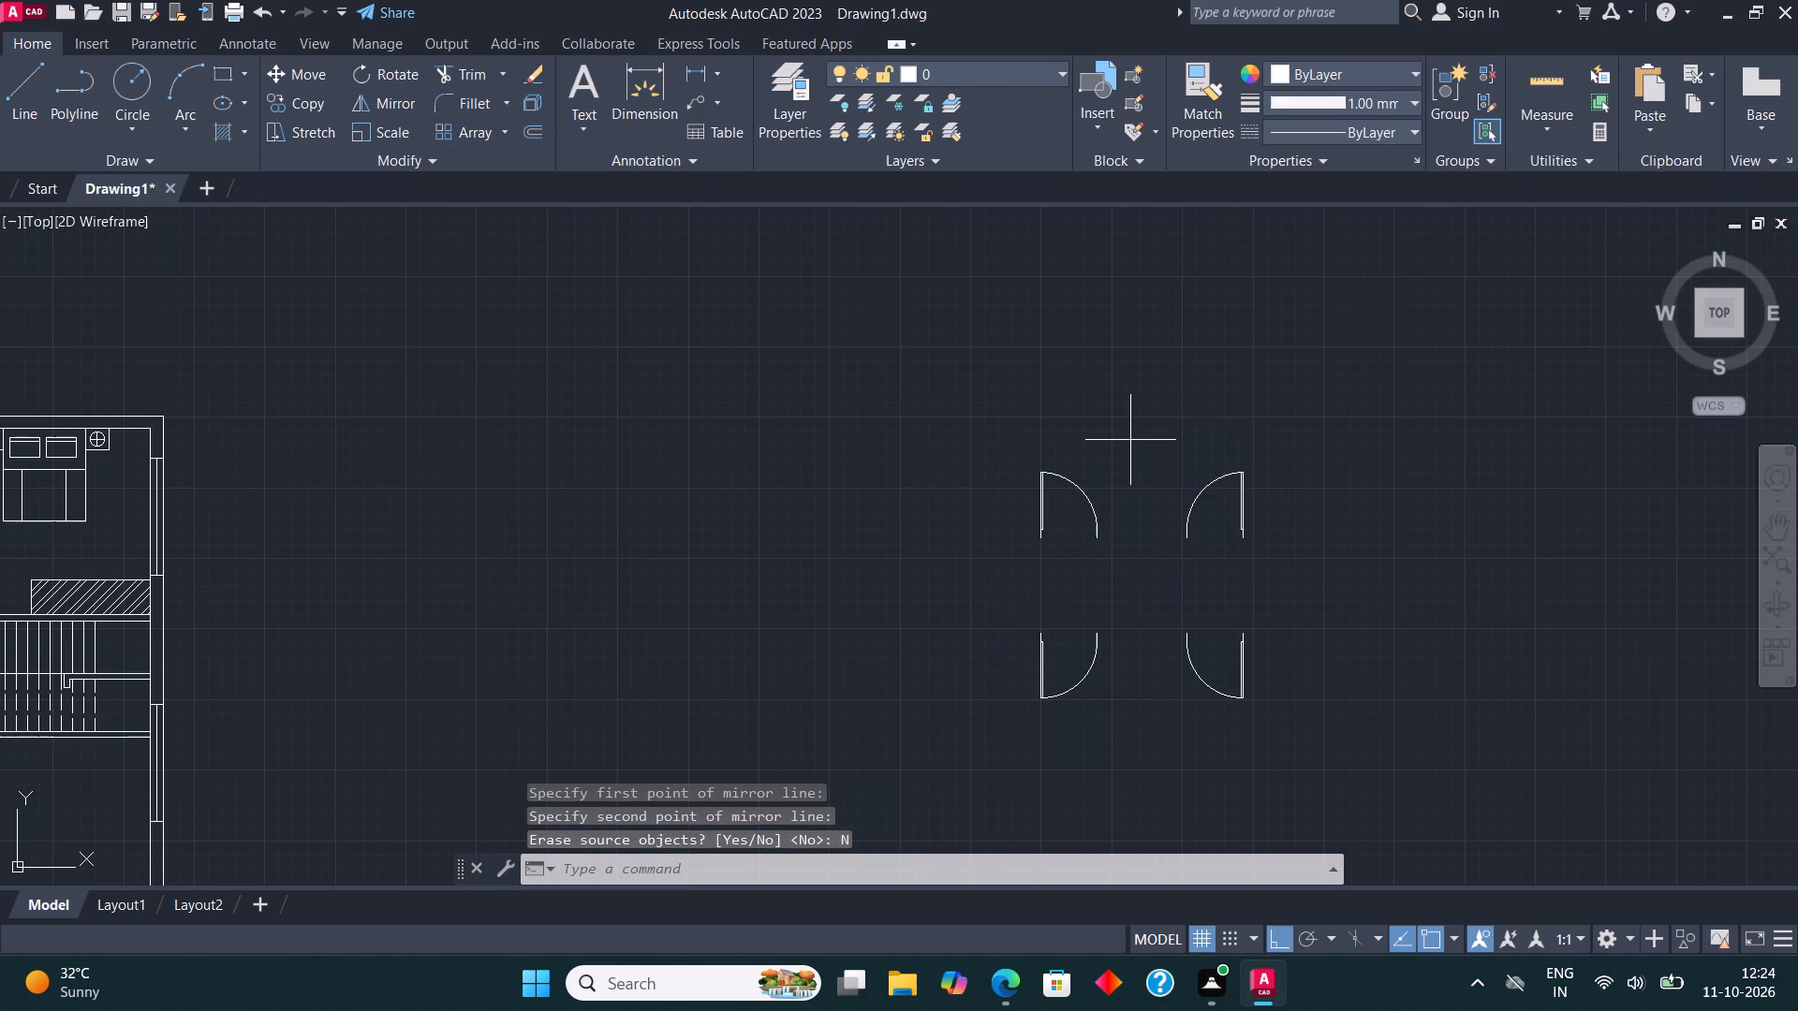
pyautogui.click(1003, 515)
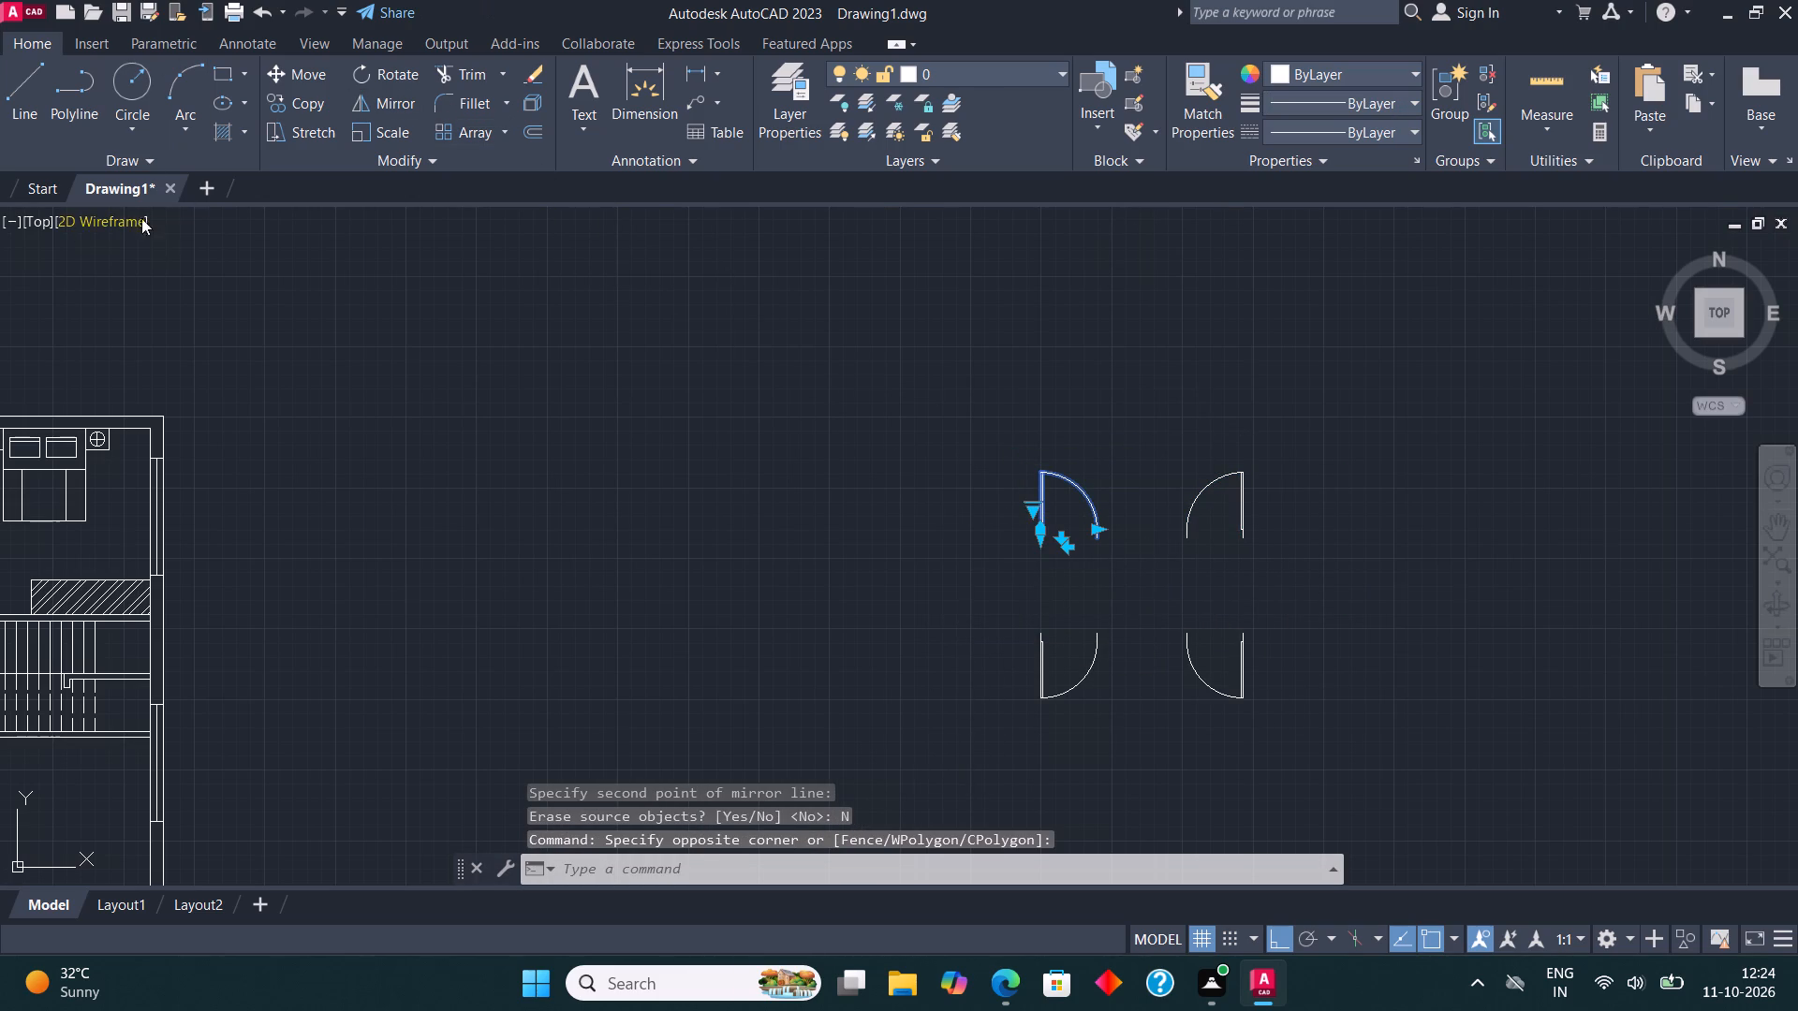
pyautogui.click(307, 110)
pyautogui.click(1106, 535)
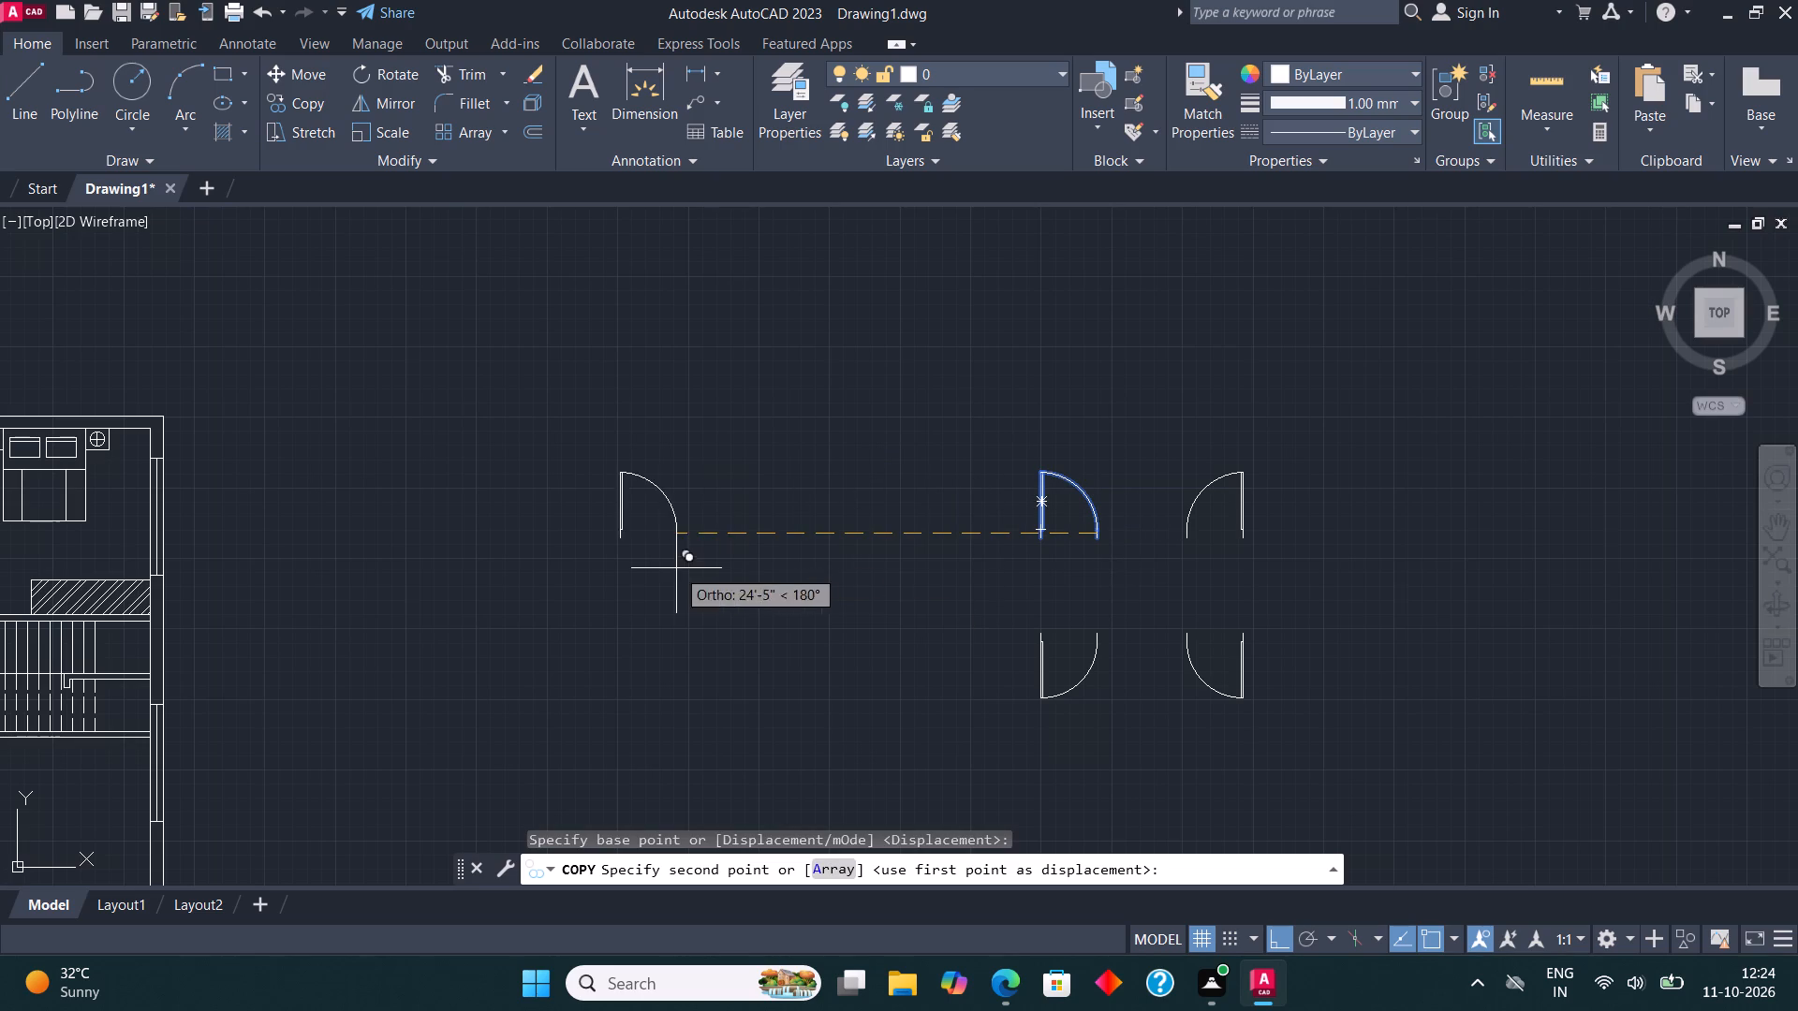
pyautogui.click(788, 569)
pyautogui.press('Escape')
# Rotate the copied door block 90° counterclockwise so its leaf lies horizontal.
pyautogui.moveTo(777, 561); pyautogui.dragTo(761, 541)
pyautogui.click(732, 491)
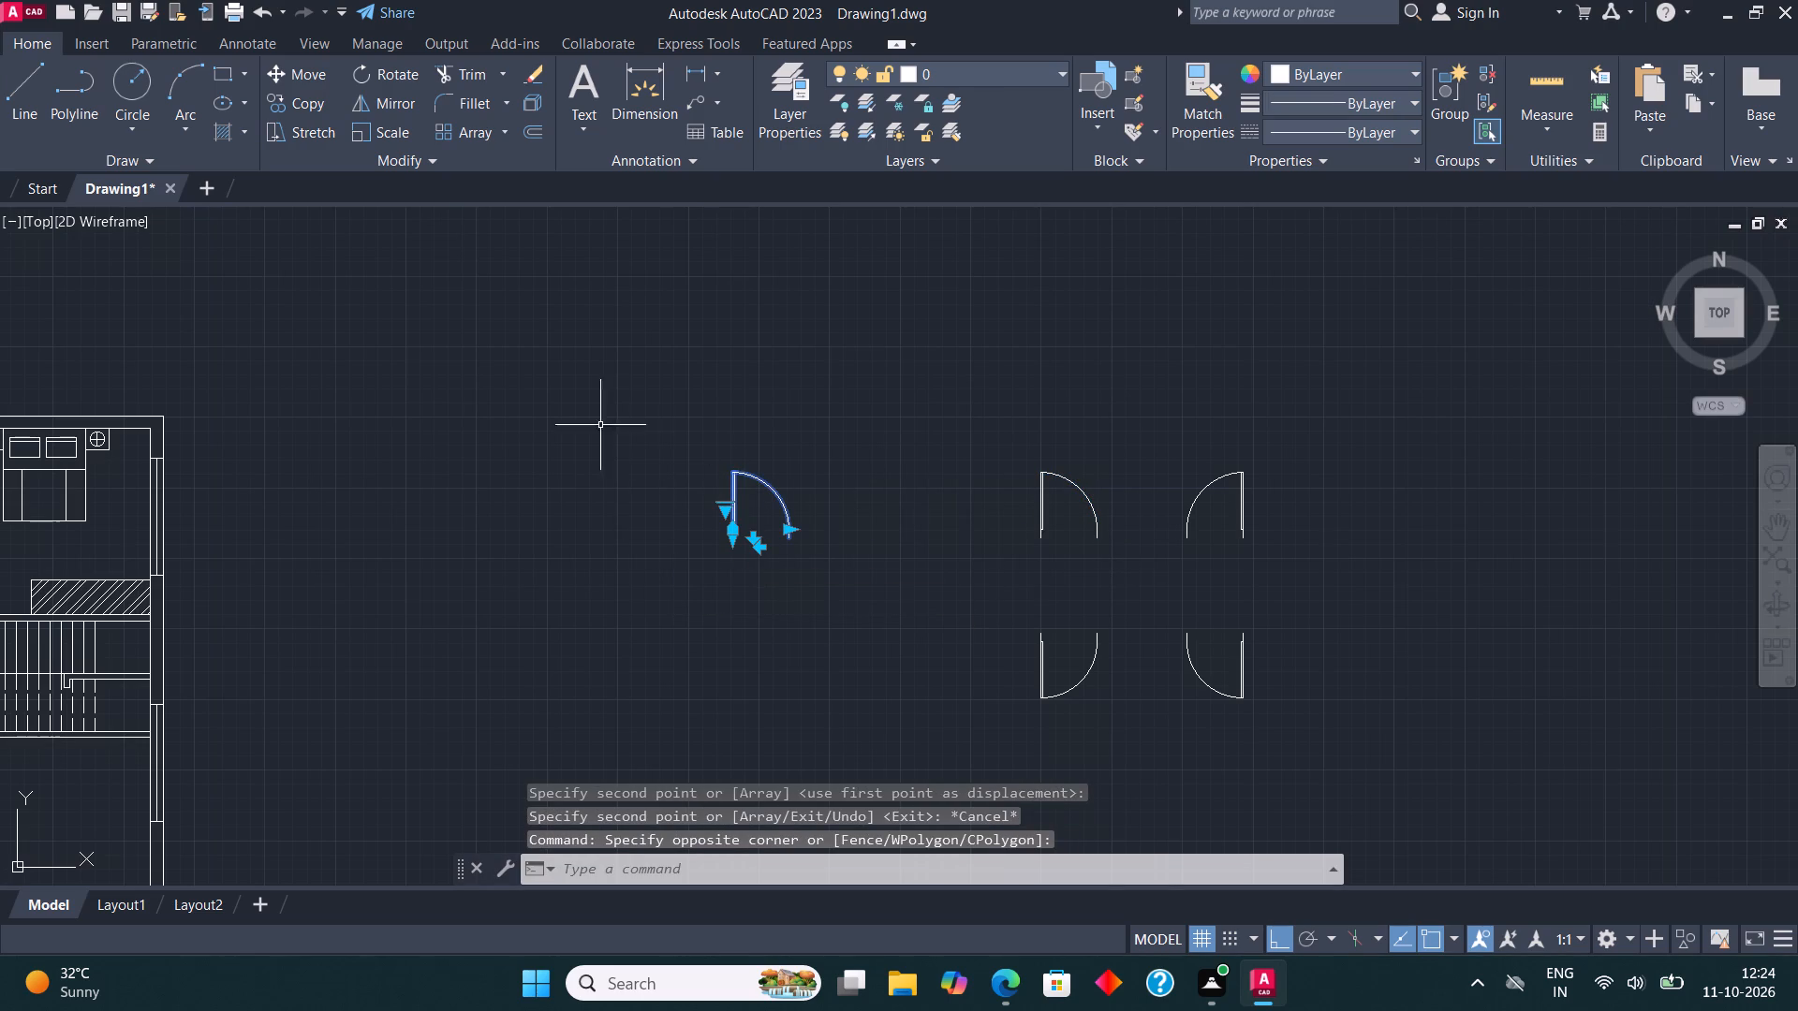
pyautogui.click(405, 73)
pyautogui.click(744, 512)
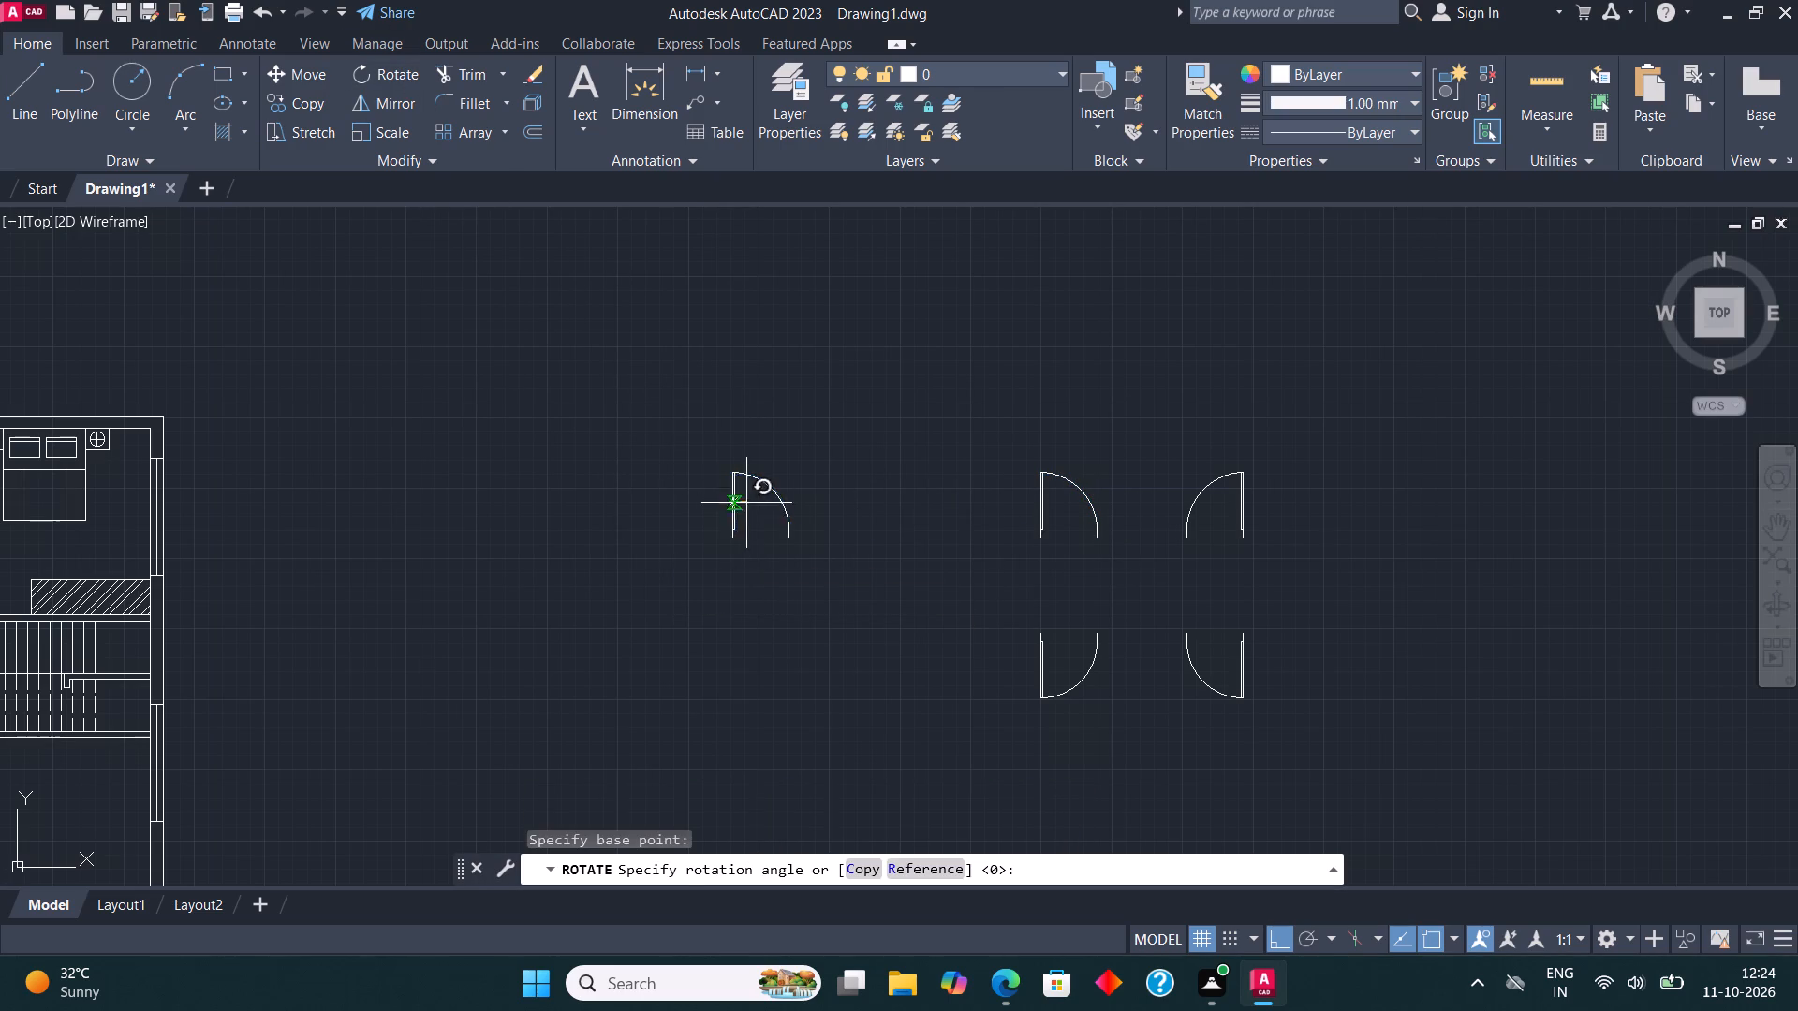
pyautogui.click(758, 377)
# Mirror the rotated door block across a horizontal line above it, keeping the source object.
pyautogui.click(762, 442)
pyautogui.click(736, 482)
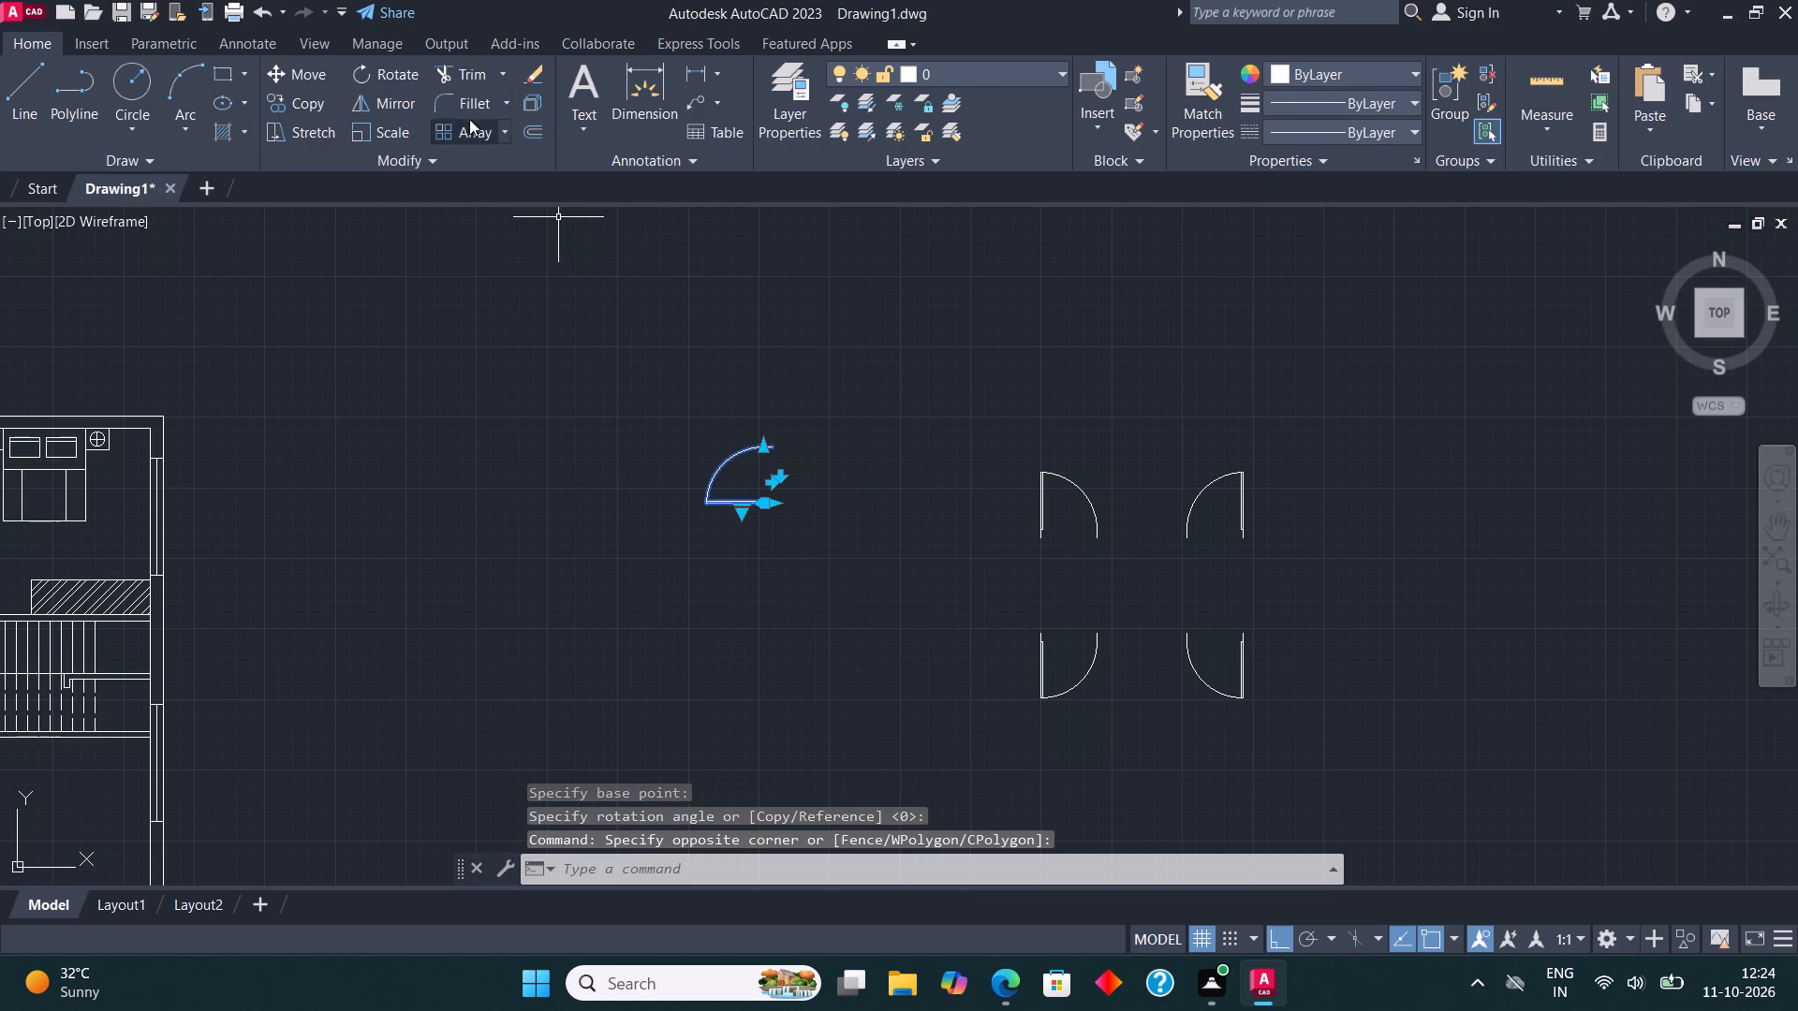
pyautogui.click(401, 108)
pyautogui.click(747, 407)
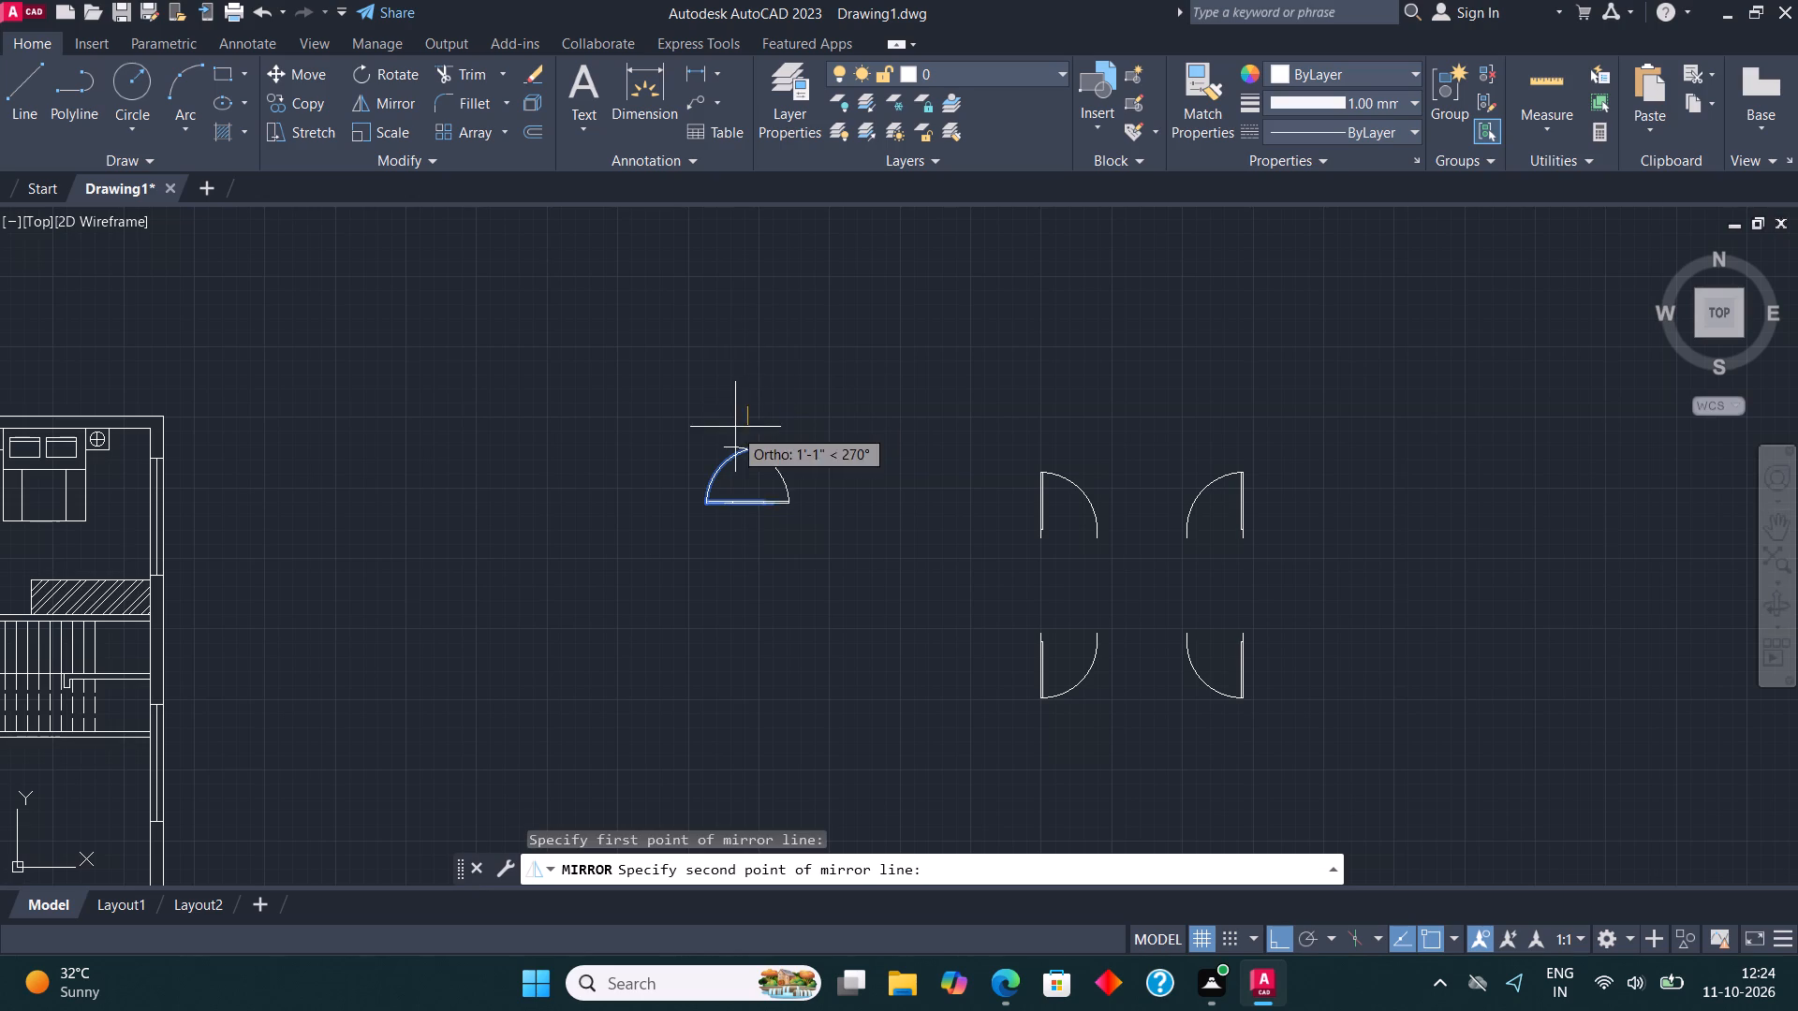
pyautogui.click(710, 414)
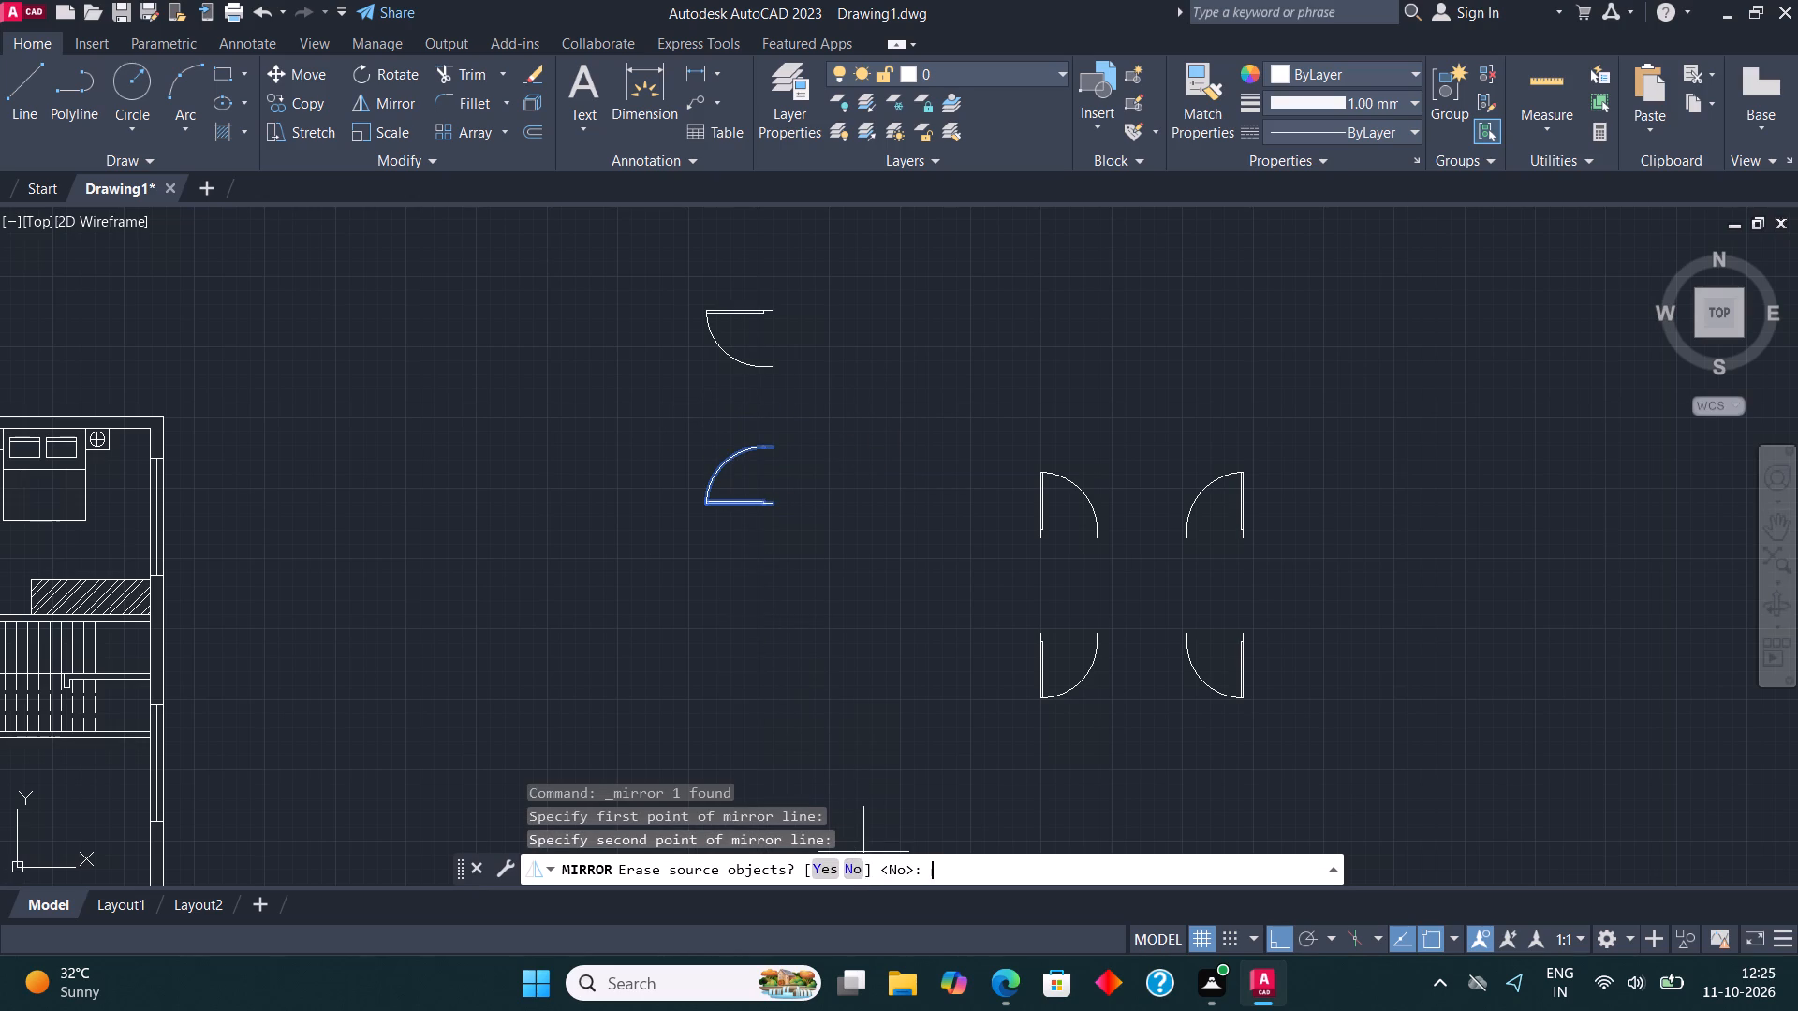
pyautogui.click(860, 873)
# Mirror both horizontal-leaf door blocks across a vertical line to their right, keeping the source objects.
pyautogui.click(759, 599)
pyautogui.click(694, 299)
pyautogui.click(381, 94)
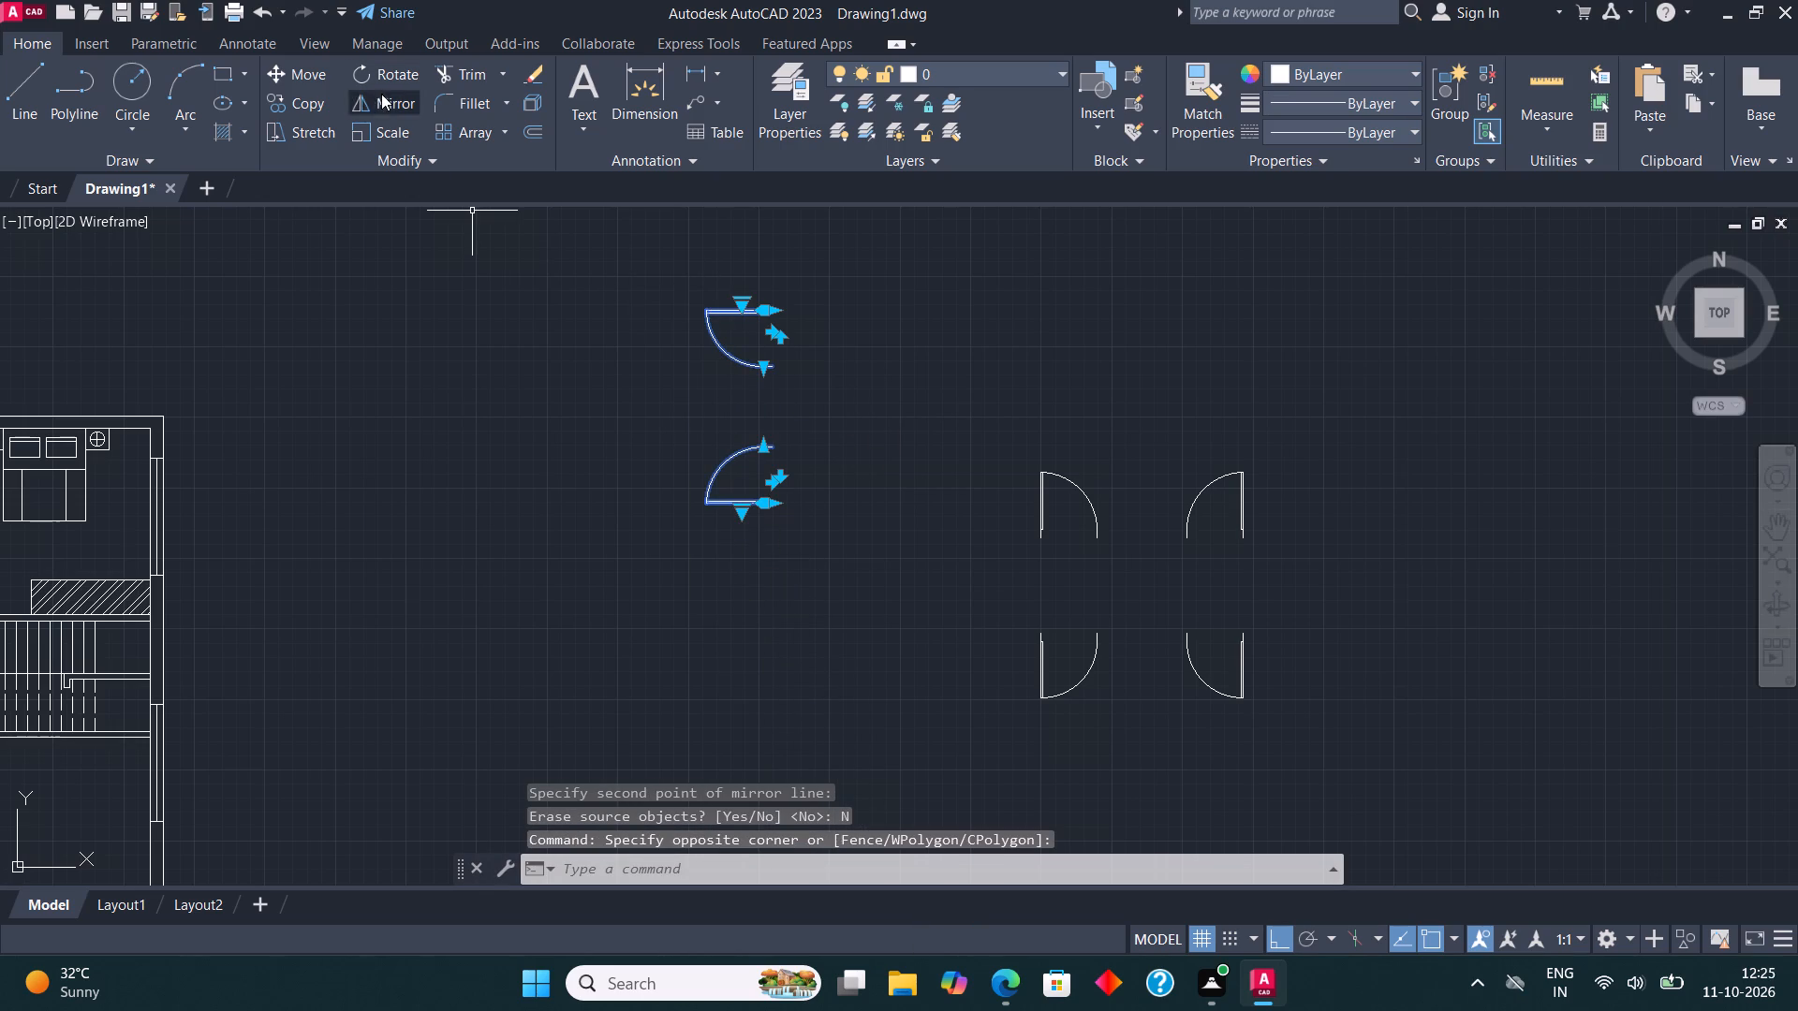
pyautogui.click(798, 415)
pyautogui.click(803, 470)
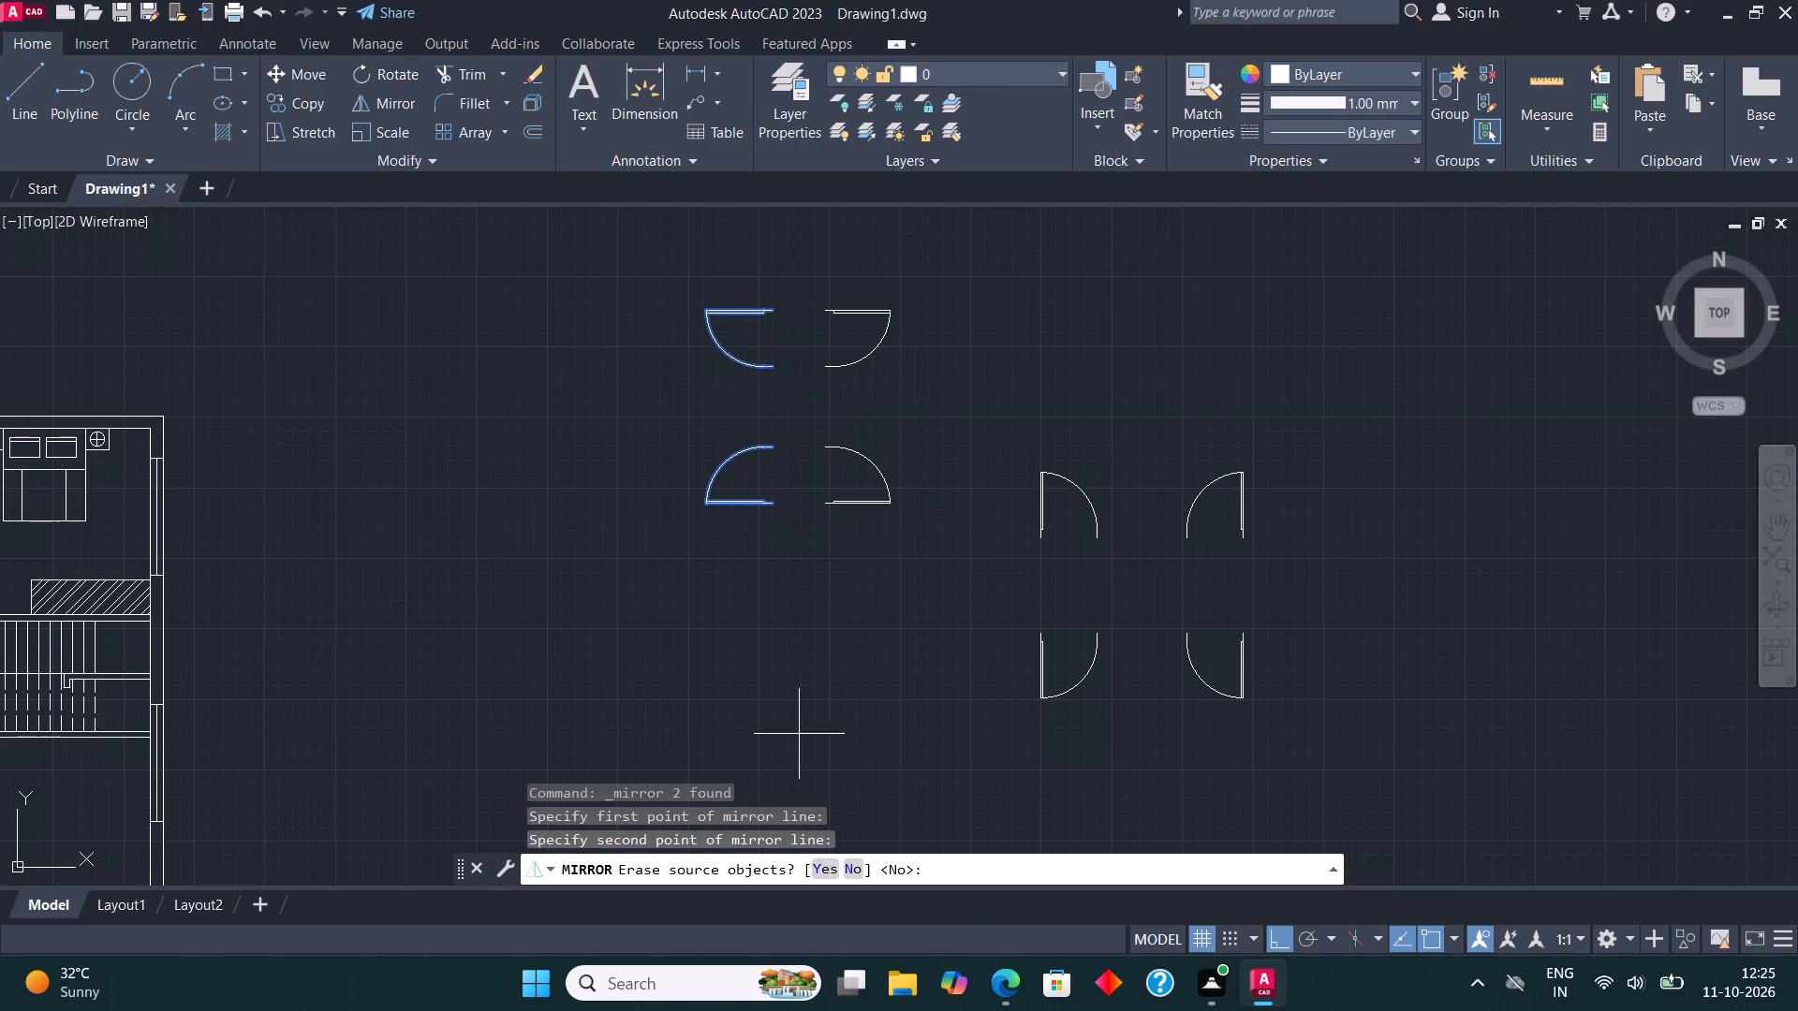
pyautogui.click(851, 870)
# Insert the Toilet - Imperial block from the tool palettes into the empty space below the horizontal-leaf doors.
pyautogui.scroll(-2, 922, 462)
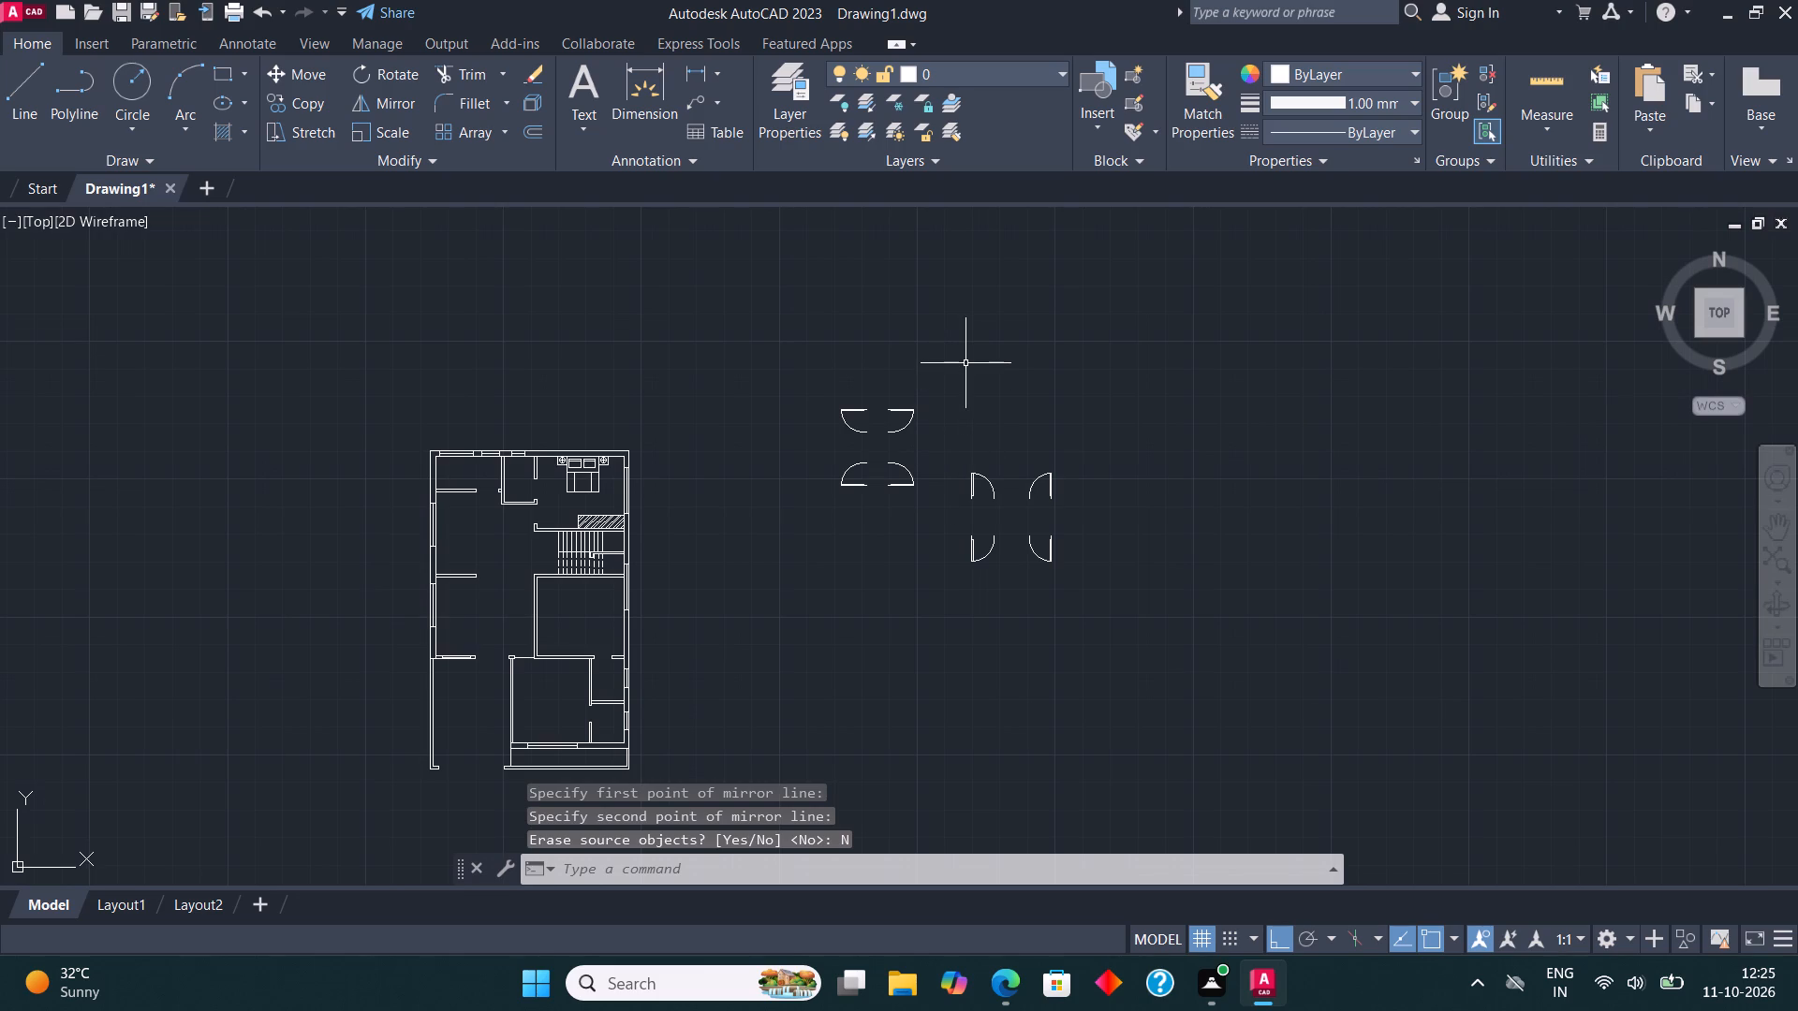
pyautogui.write('TOO')
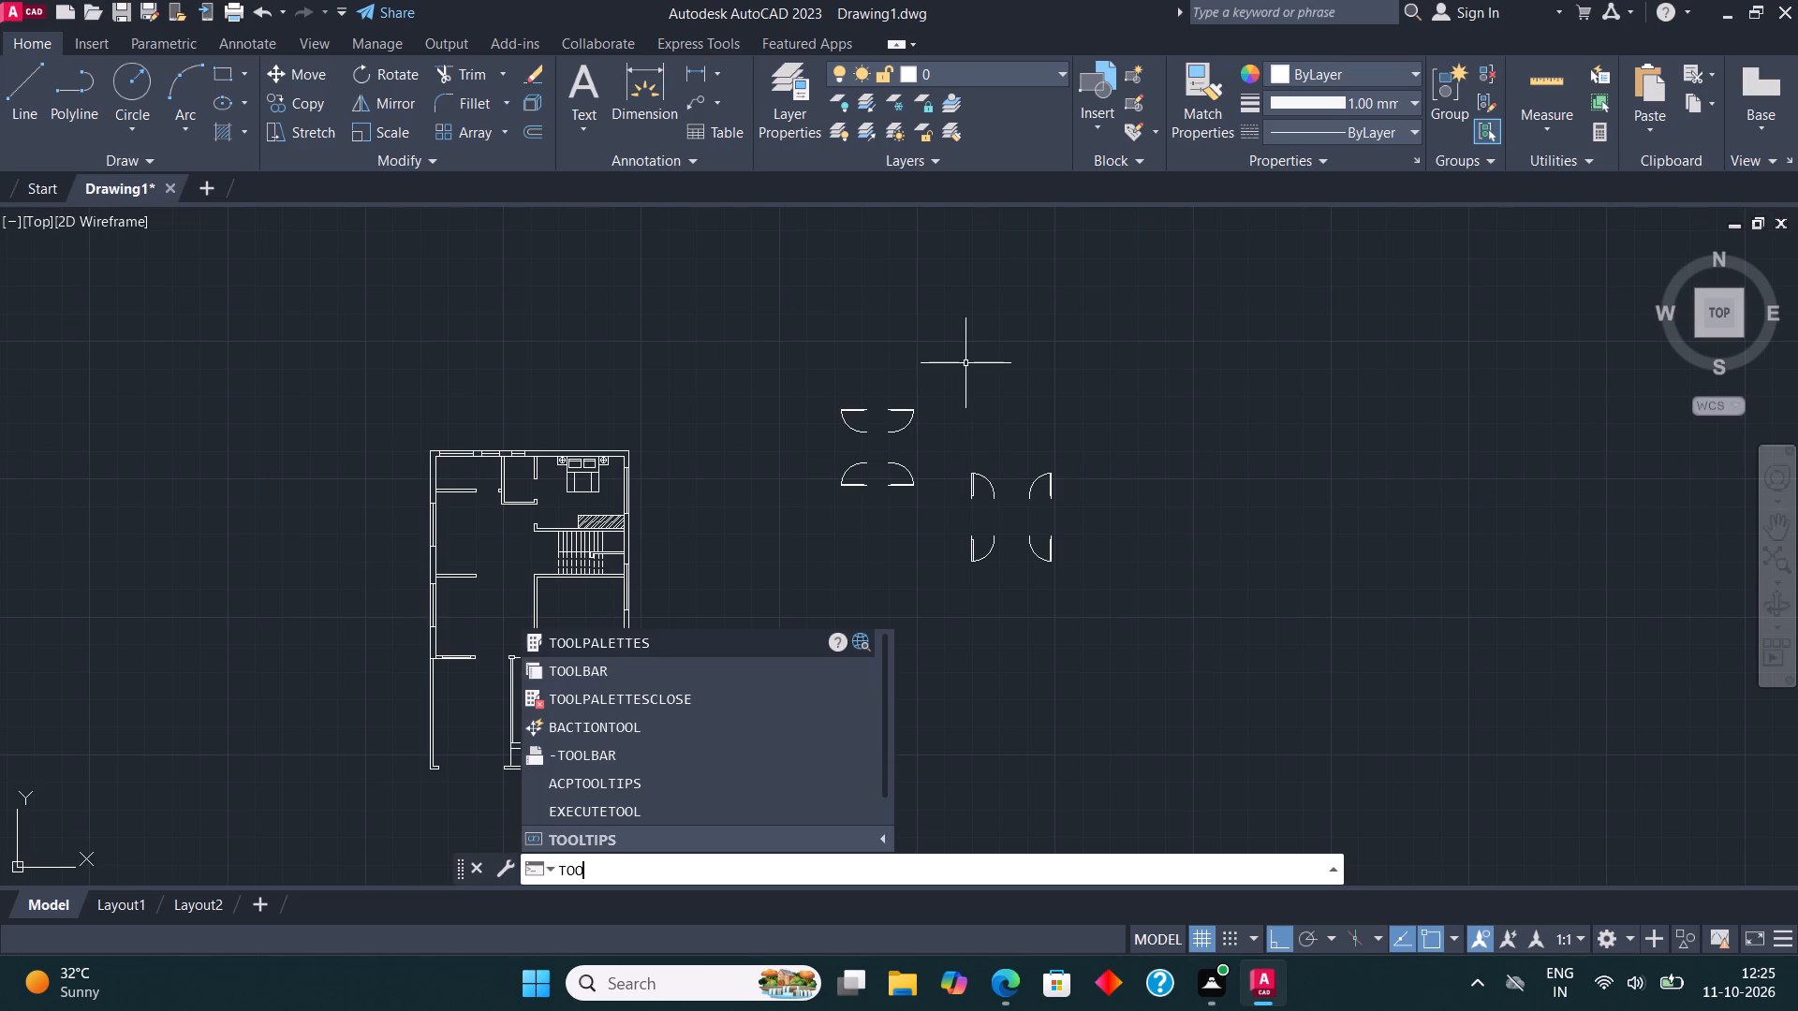
pyautogui.click(660, 649)
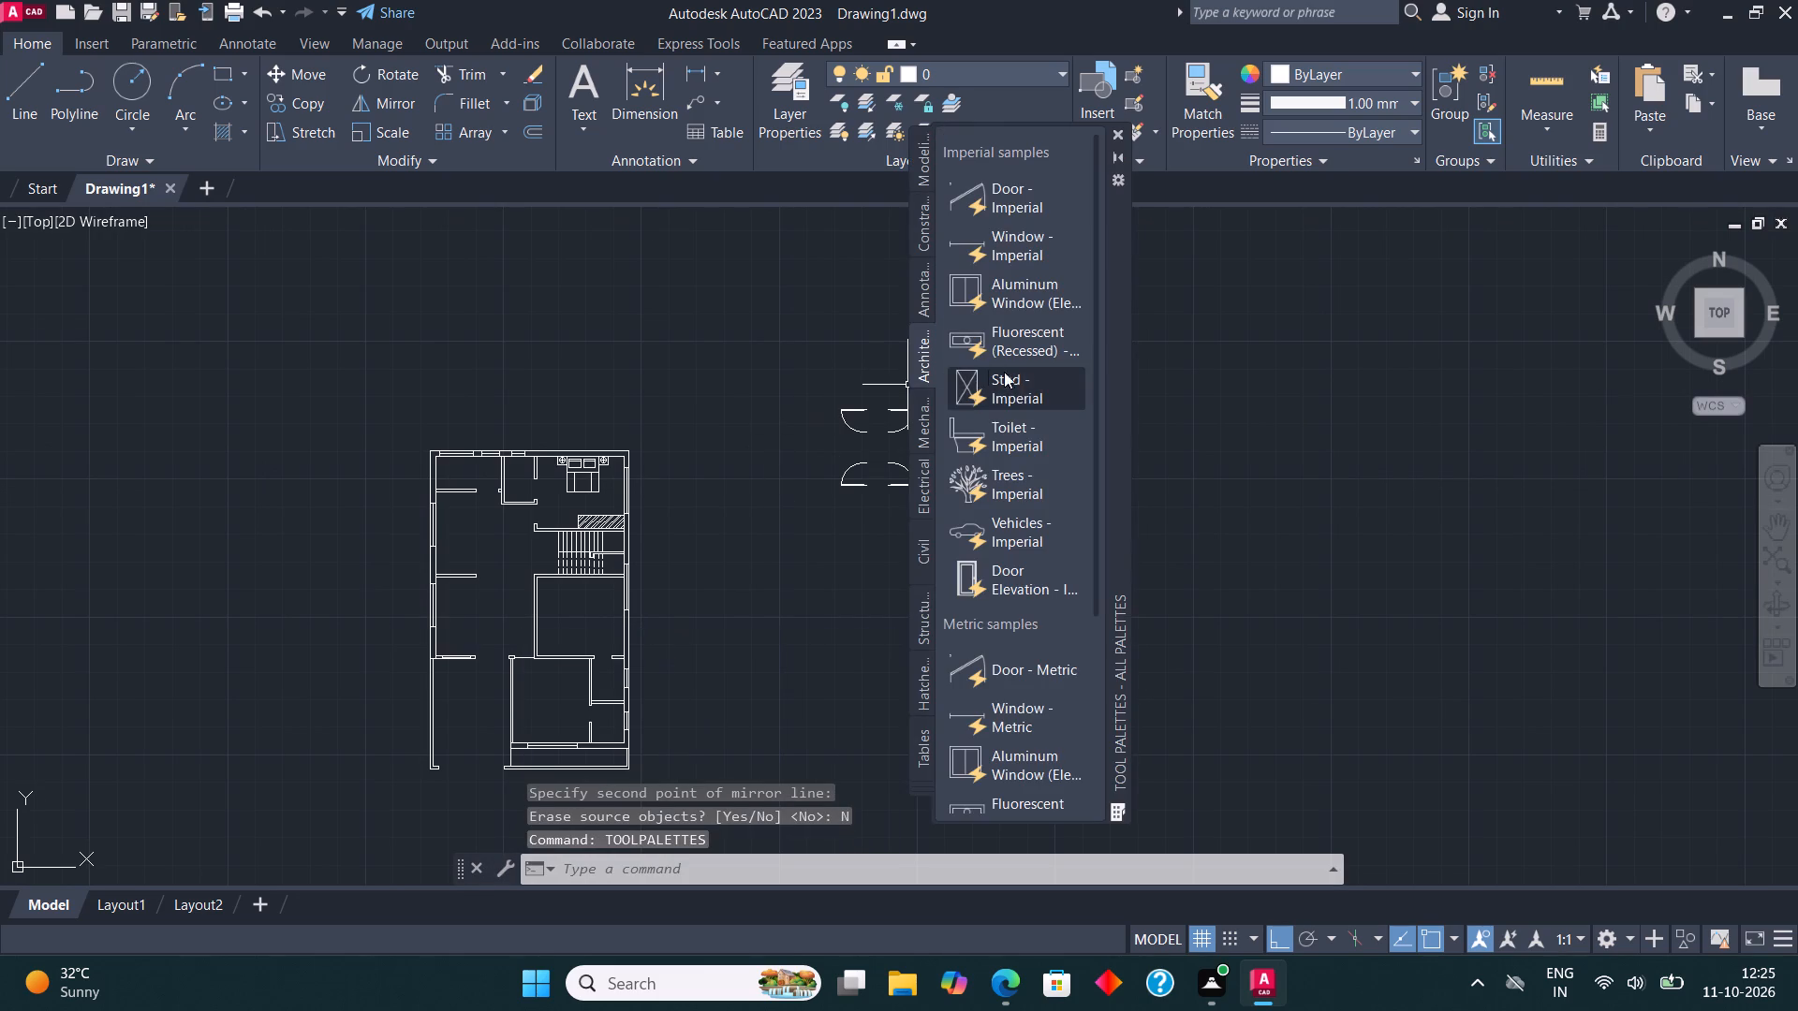
pyautogui.click(1020, 447)
pyautogui.click(868, 585)
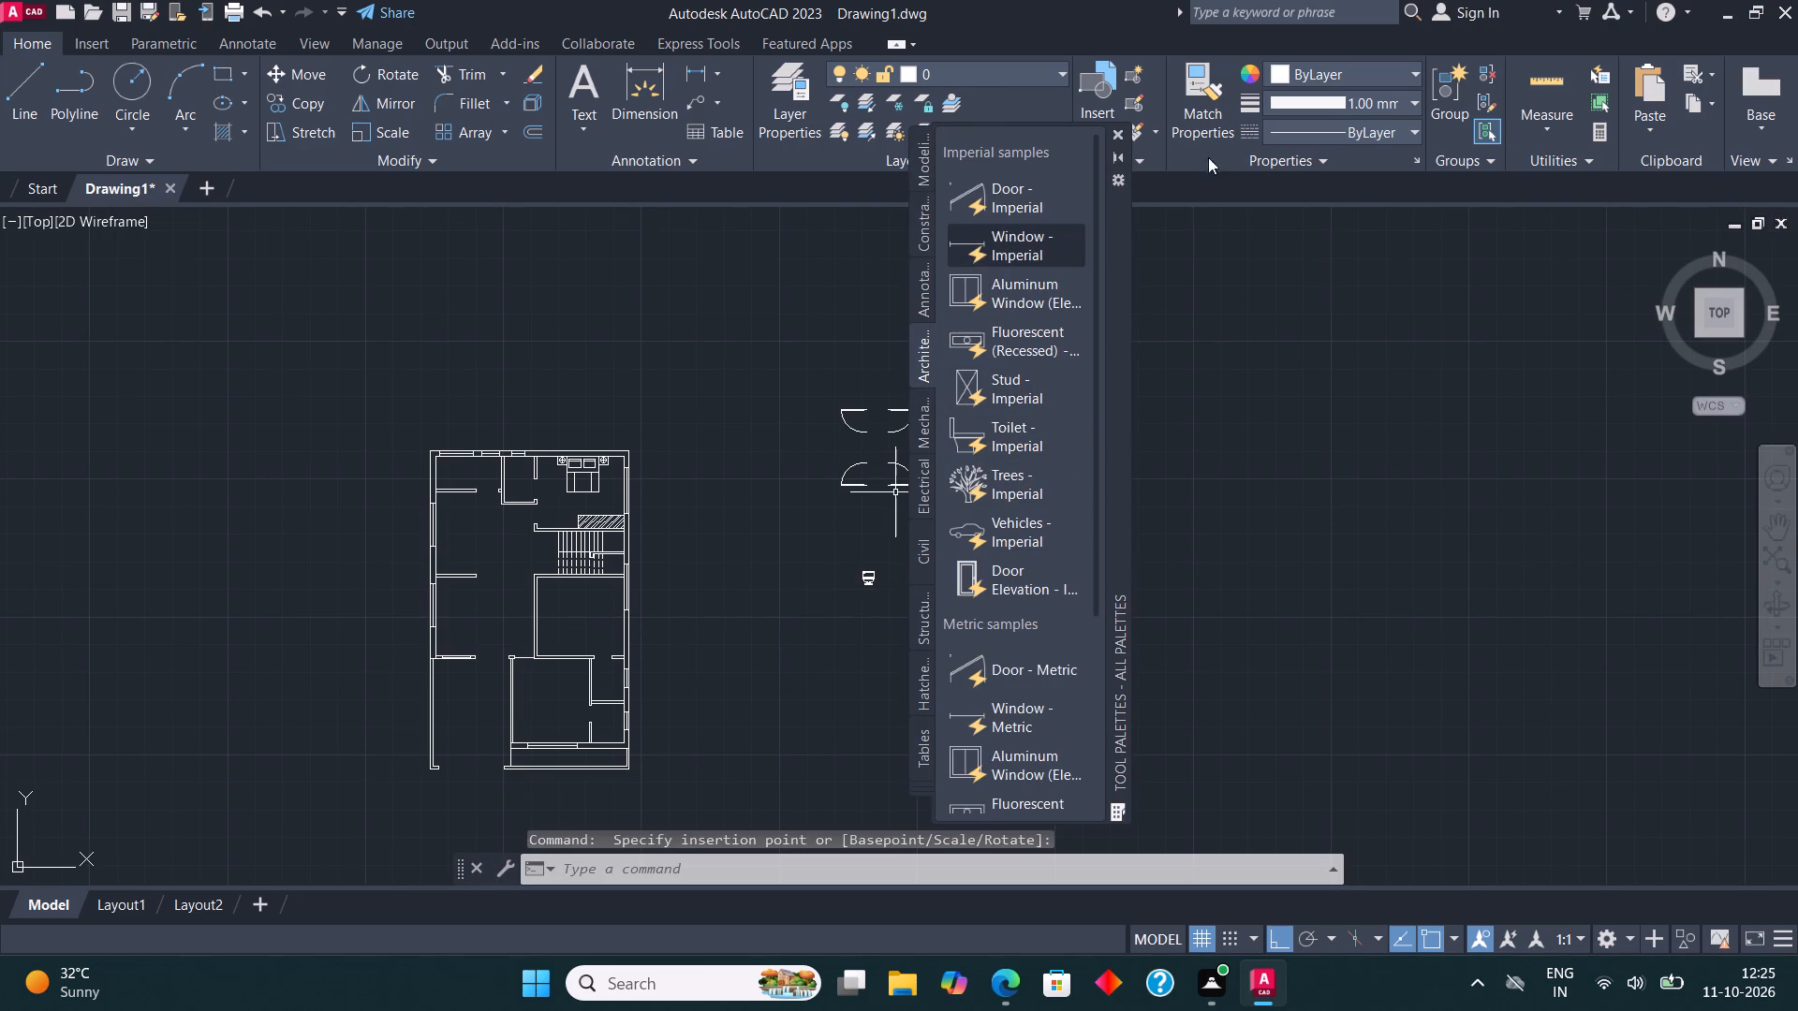
pyautogui.click(1124, 131)
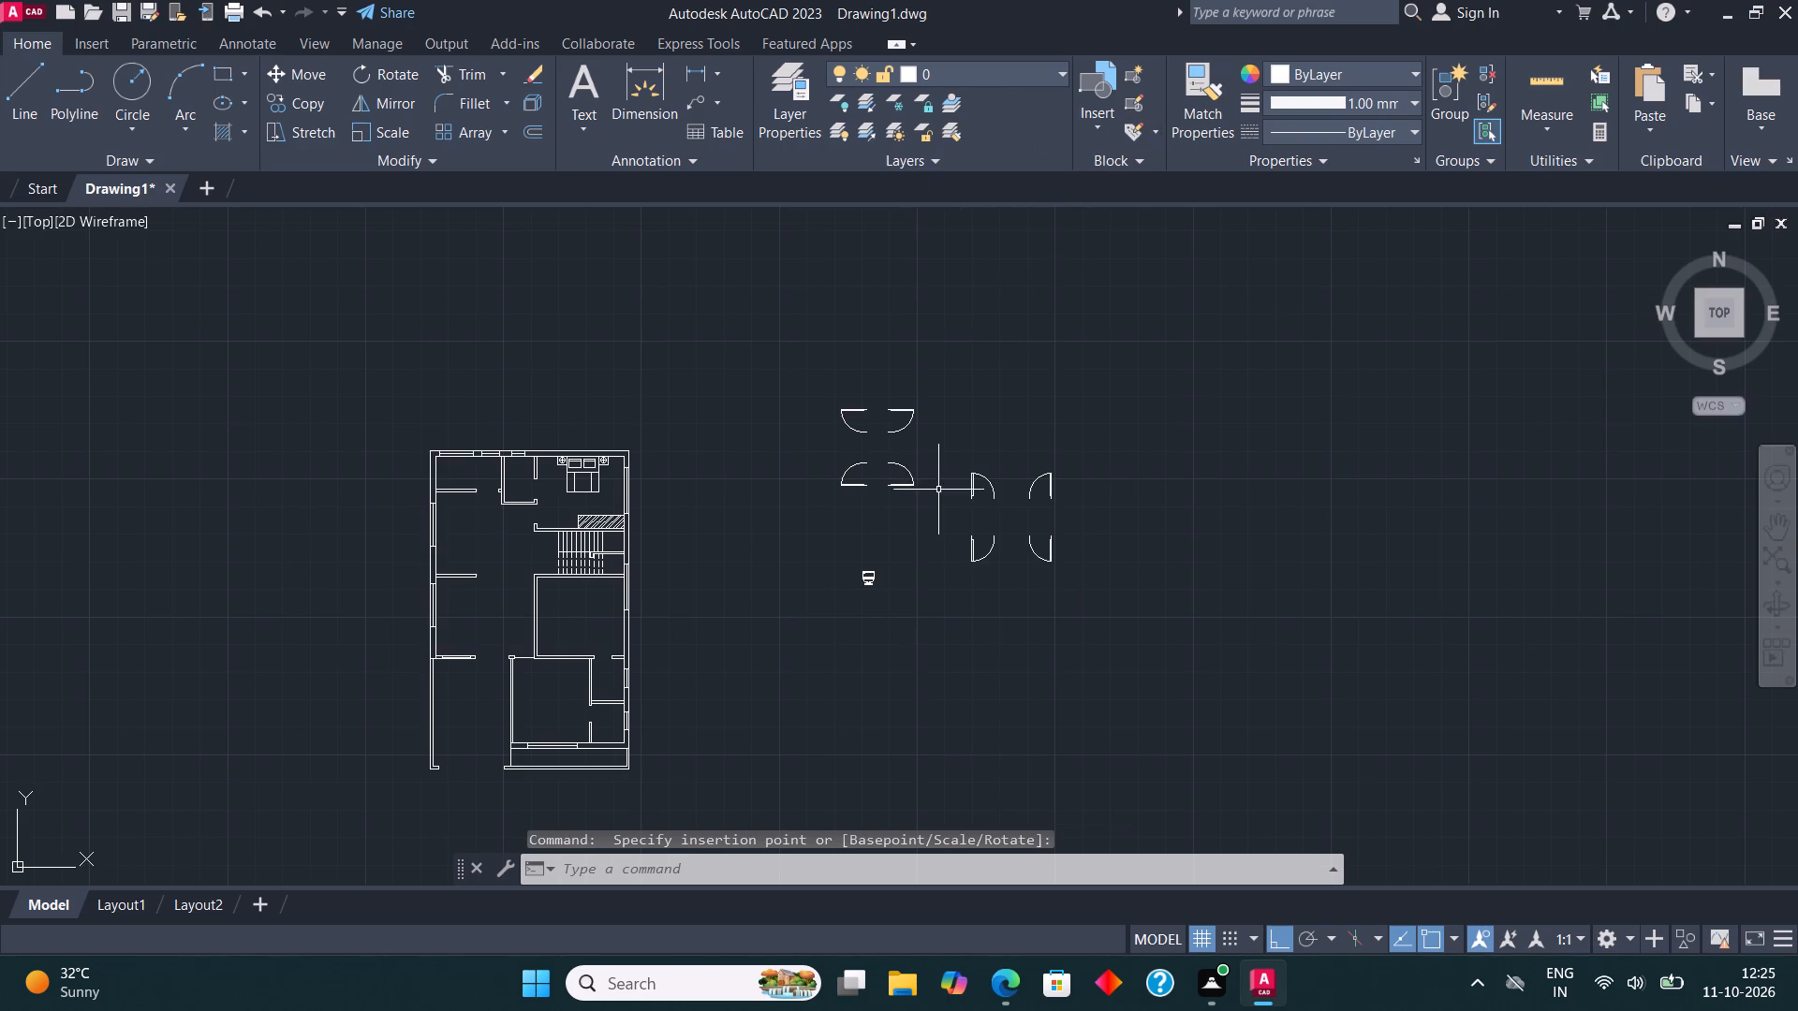
# Switch the inserted toilet block's visibility state to a plan view.
pyautogui.click(873, 572)
pyautogui.click(859, 595)
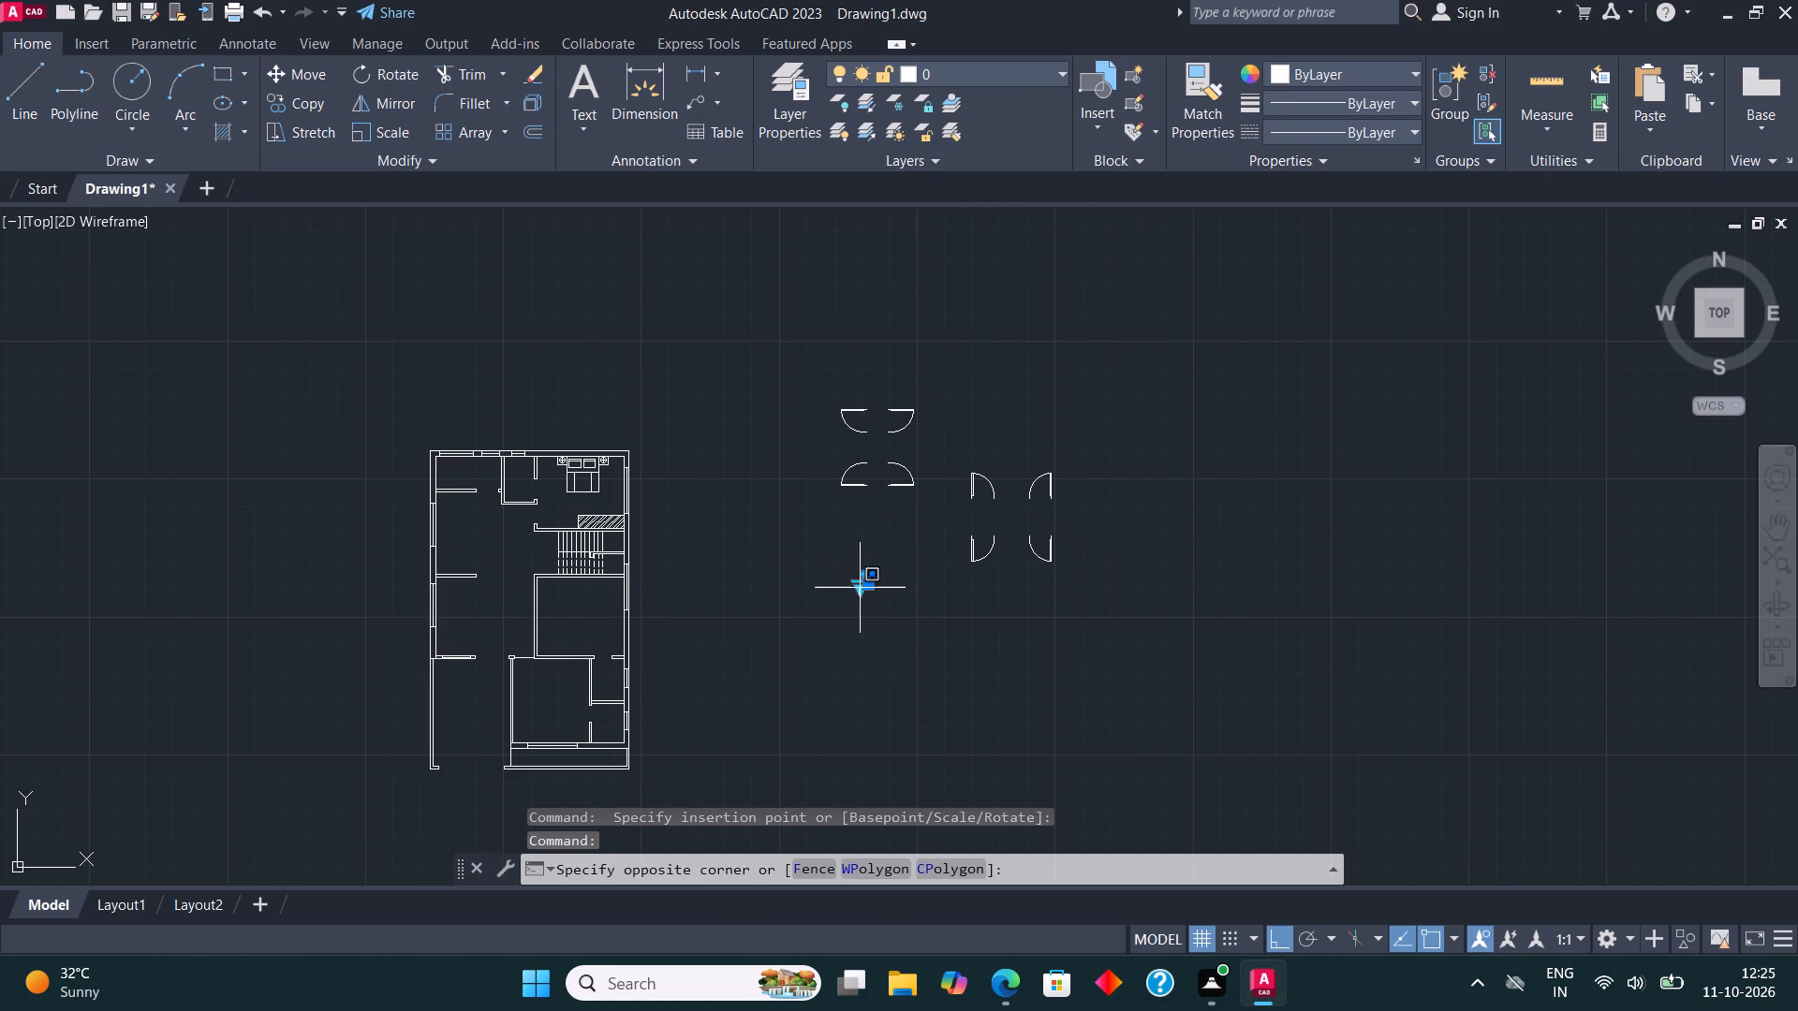
pyautogui.click(859, 587)
pyautogui.click(853, 591)
pyautogui.click(869, 601)
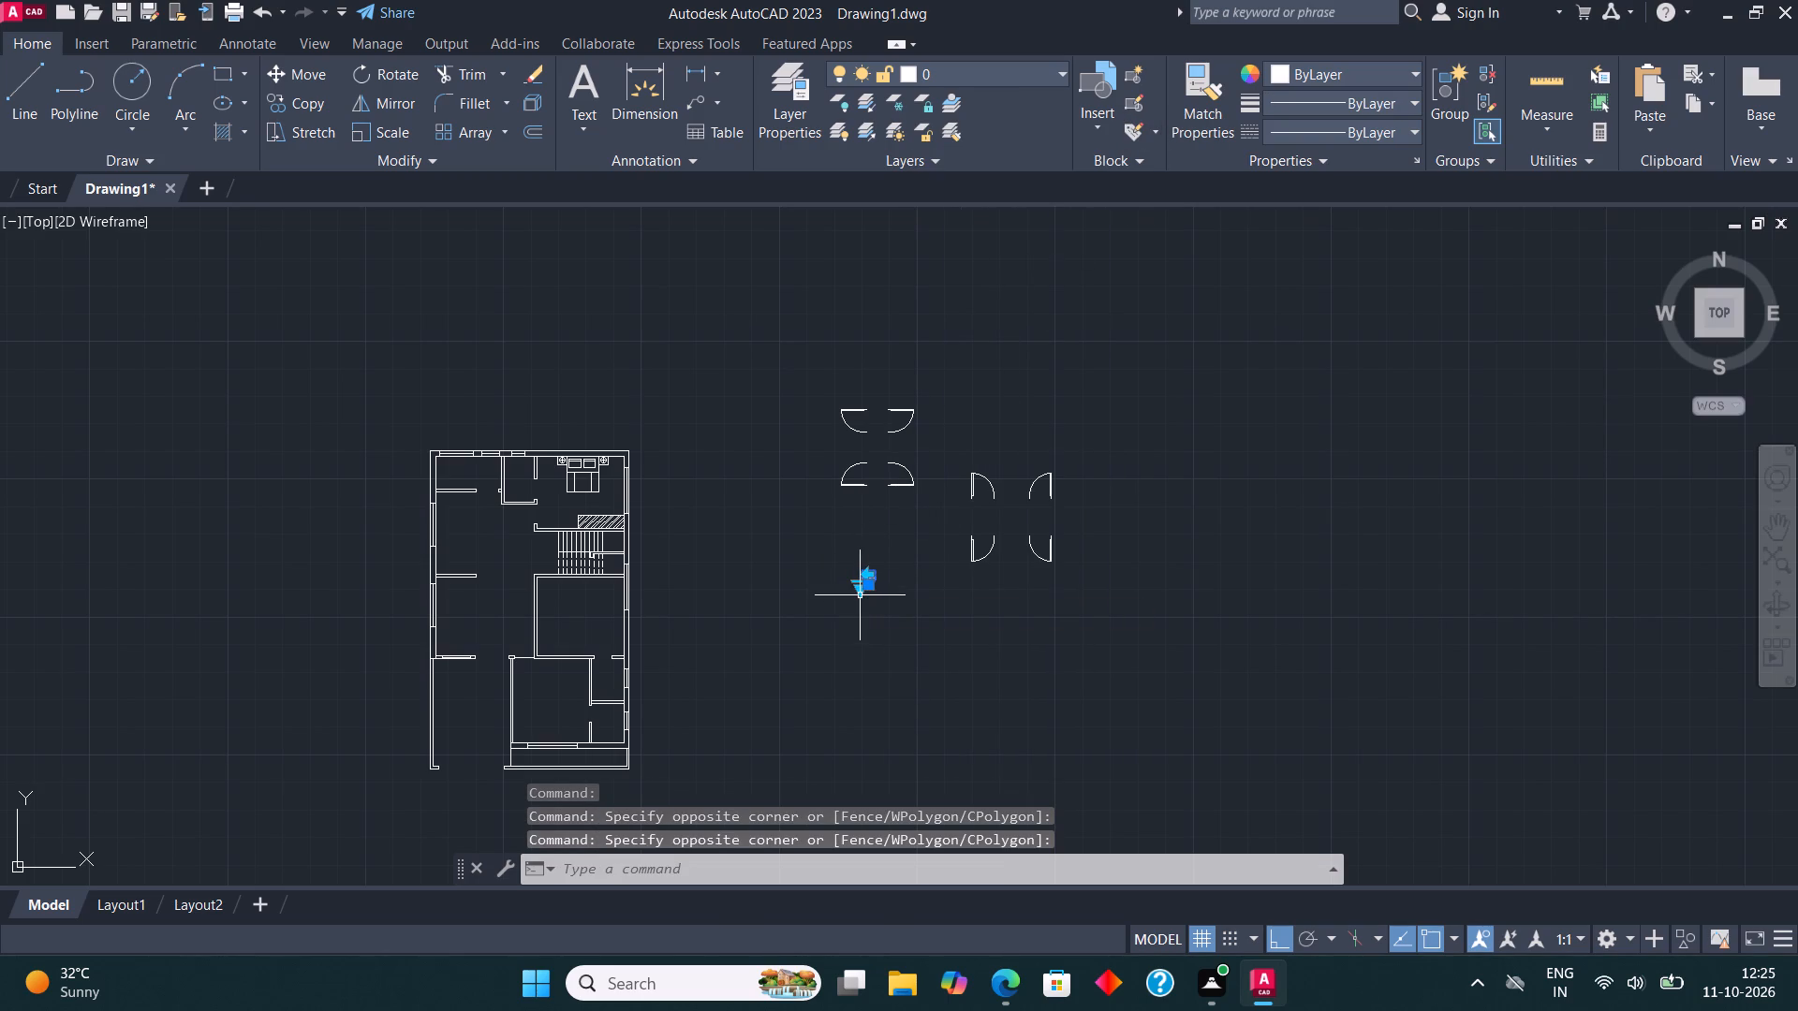
pyautogui.click(860, 585)
pyautogui.click(930, 623)
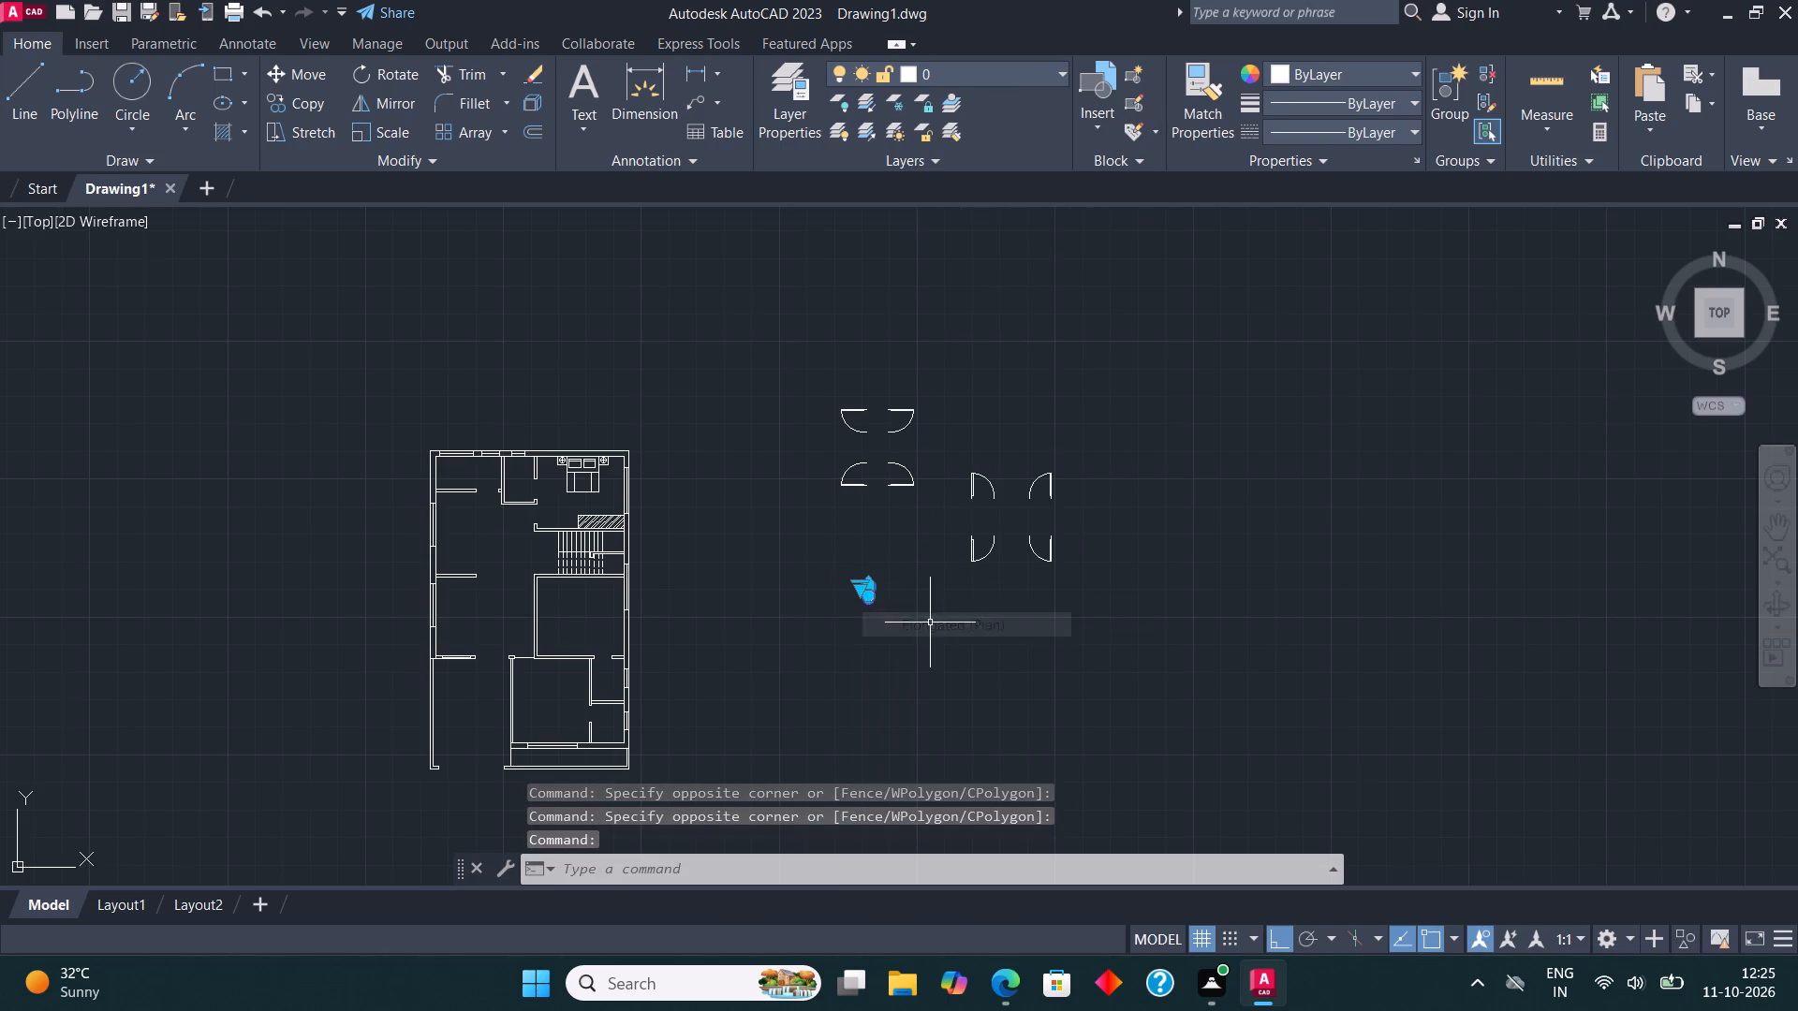
pyautogui.press('Escape')
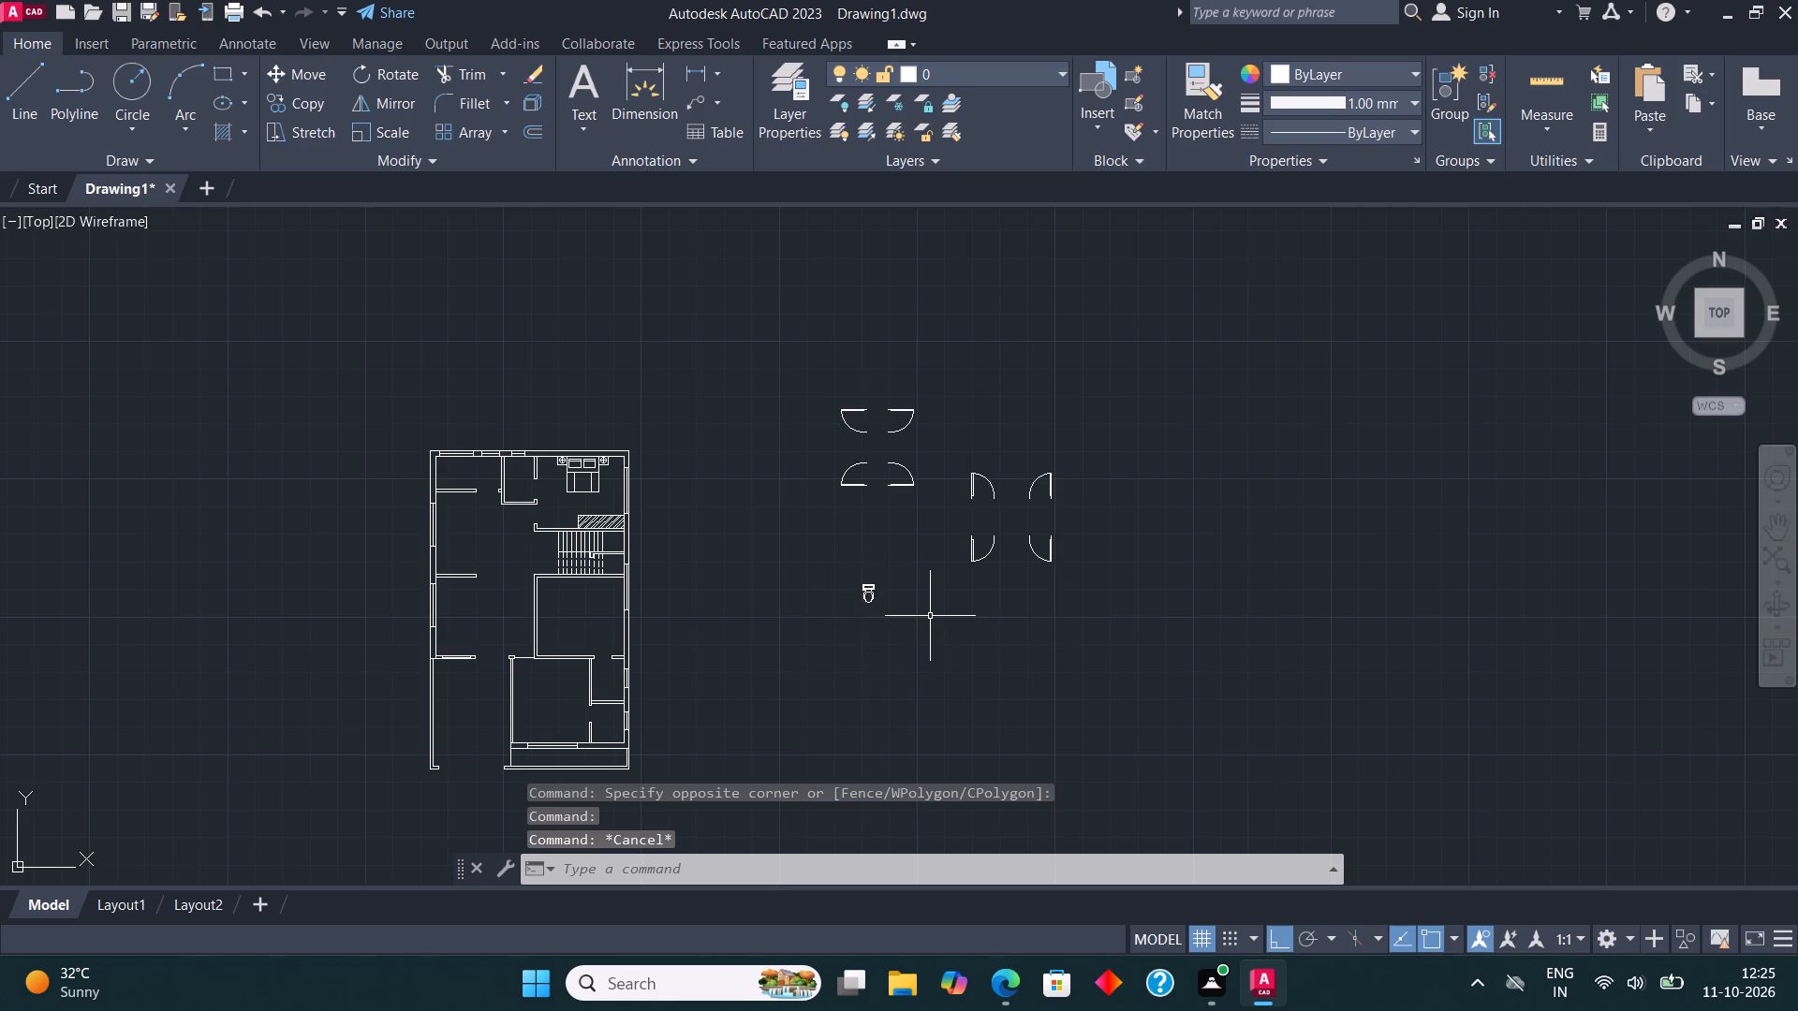
pyautogui.press('Escape')
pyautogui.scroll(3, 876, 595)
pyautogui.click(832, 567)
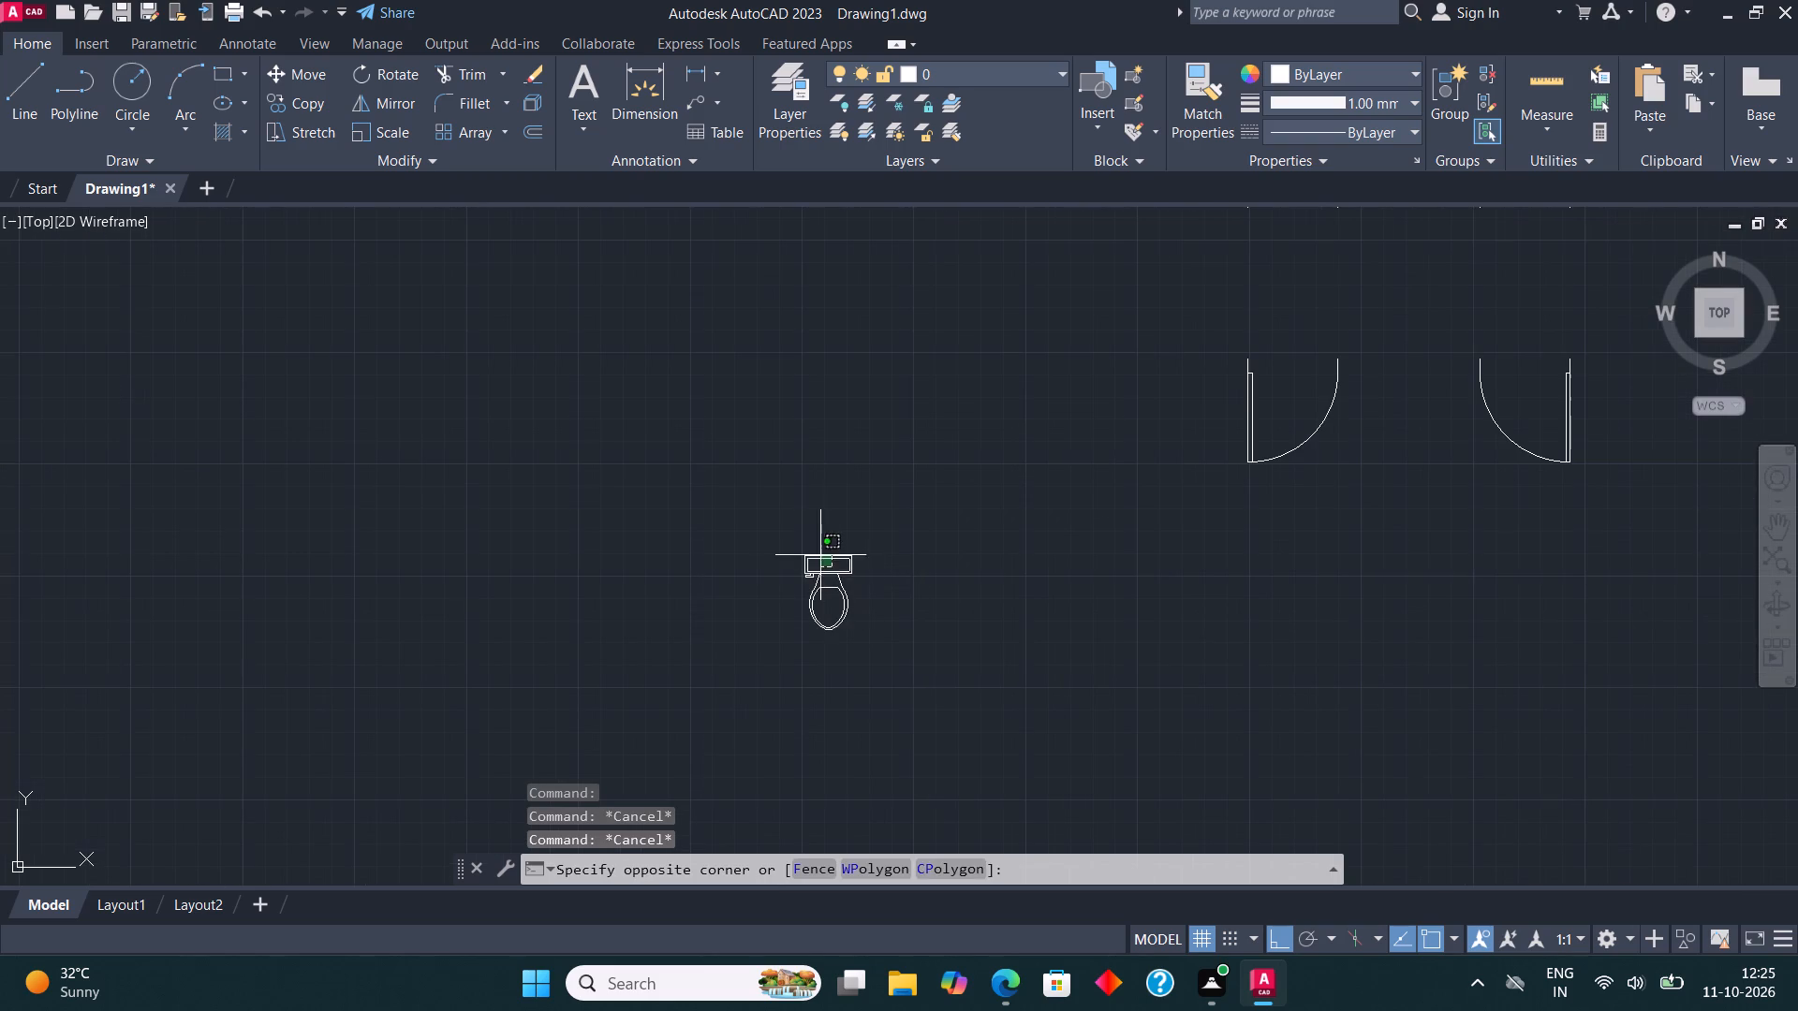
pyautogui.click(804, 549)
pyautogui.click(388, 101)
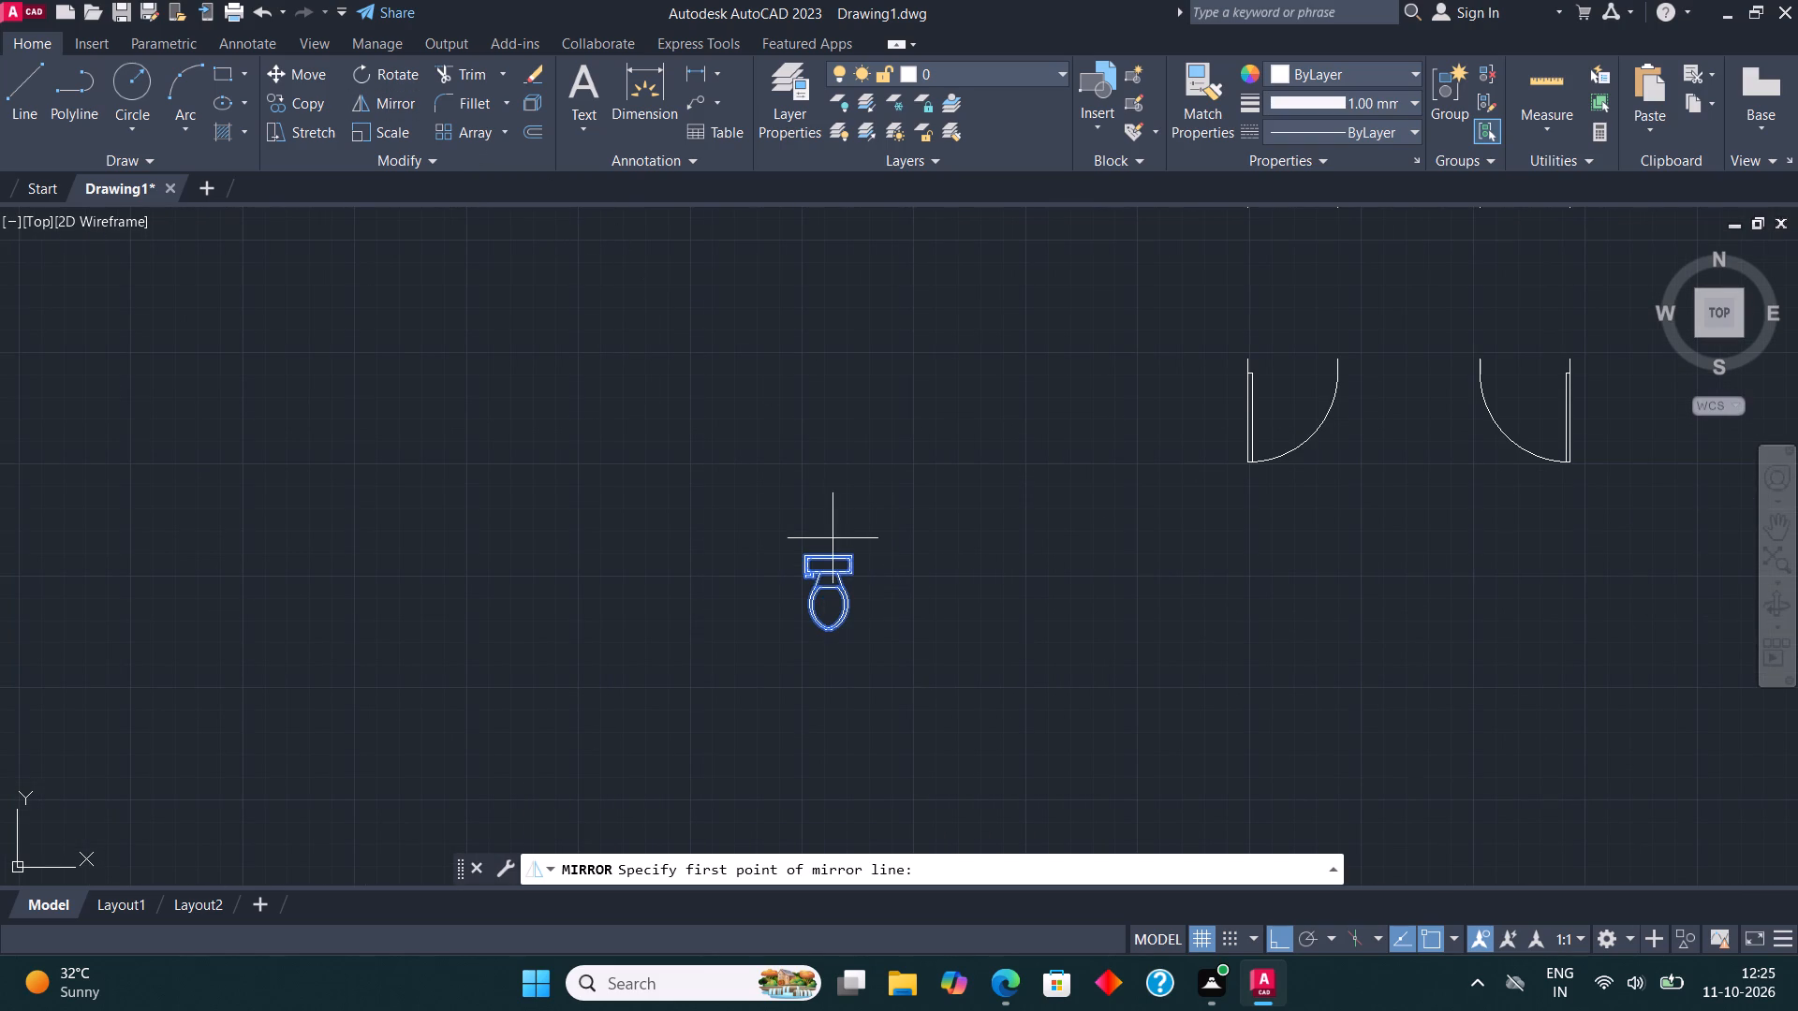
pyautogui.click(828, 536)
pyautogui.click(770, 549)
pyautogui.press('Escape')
# Mirror the toilet block across a horizontal line above it, keeping the source object.
pyautogui.click(803, 567)
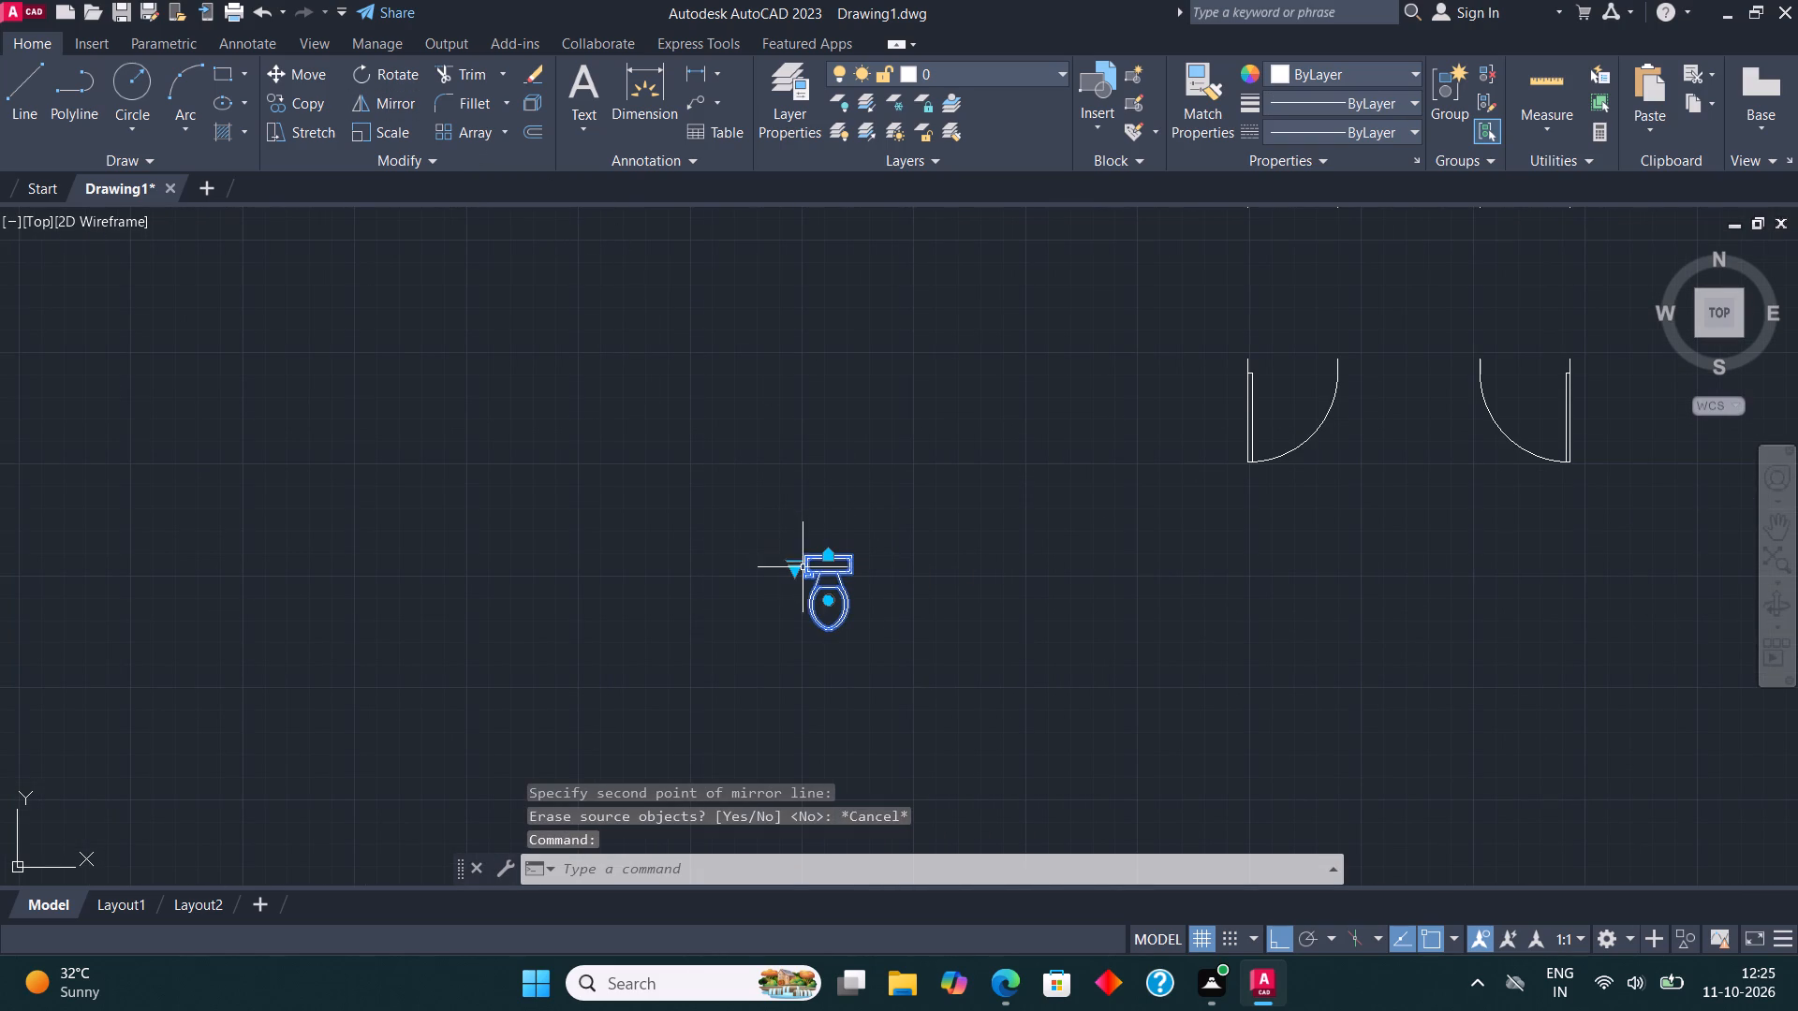
pyautogui.click(395, 102)
pyautogui.click(824, 515)
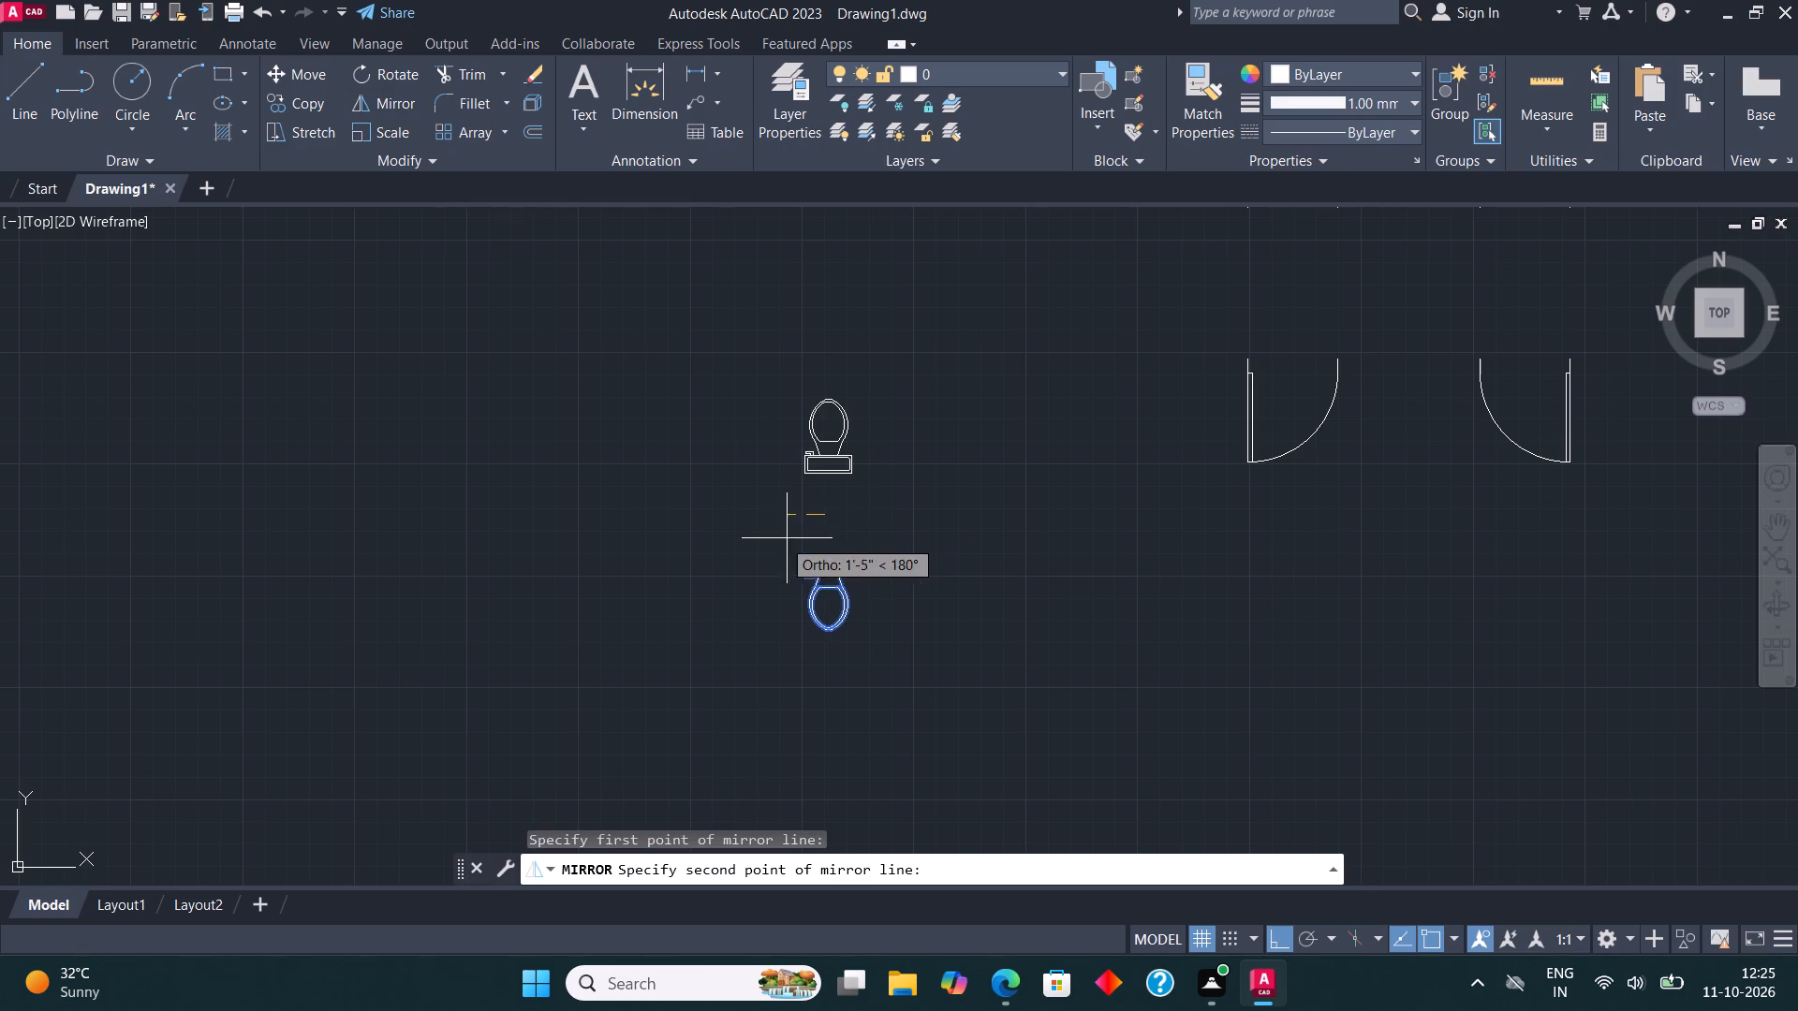
pyautogui.click(774, 539)
pyautogui.click(845, 858)
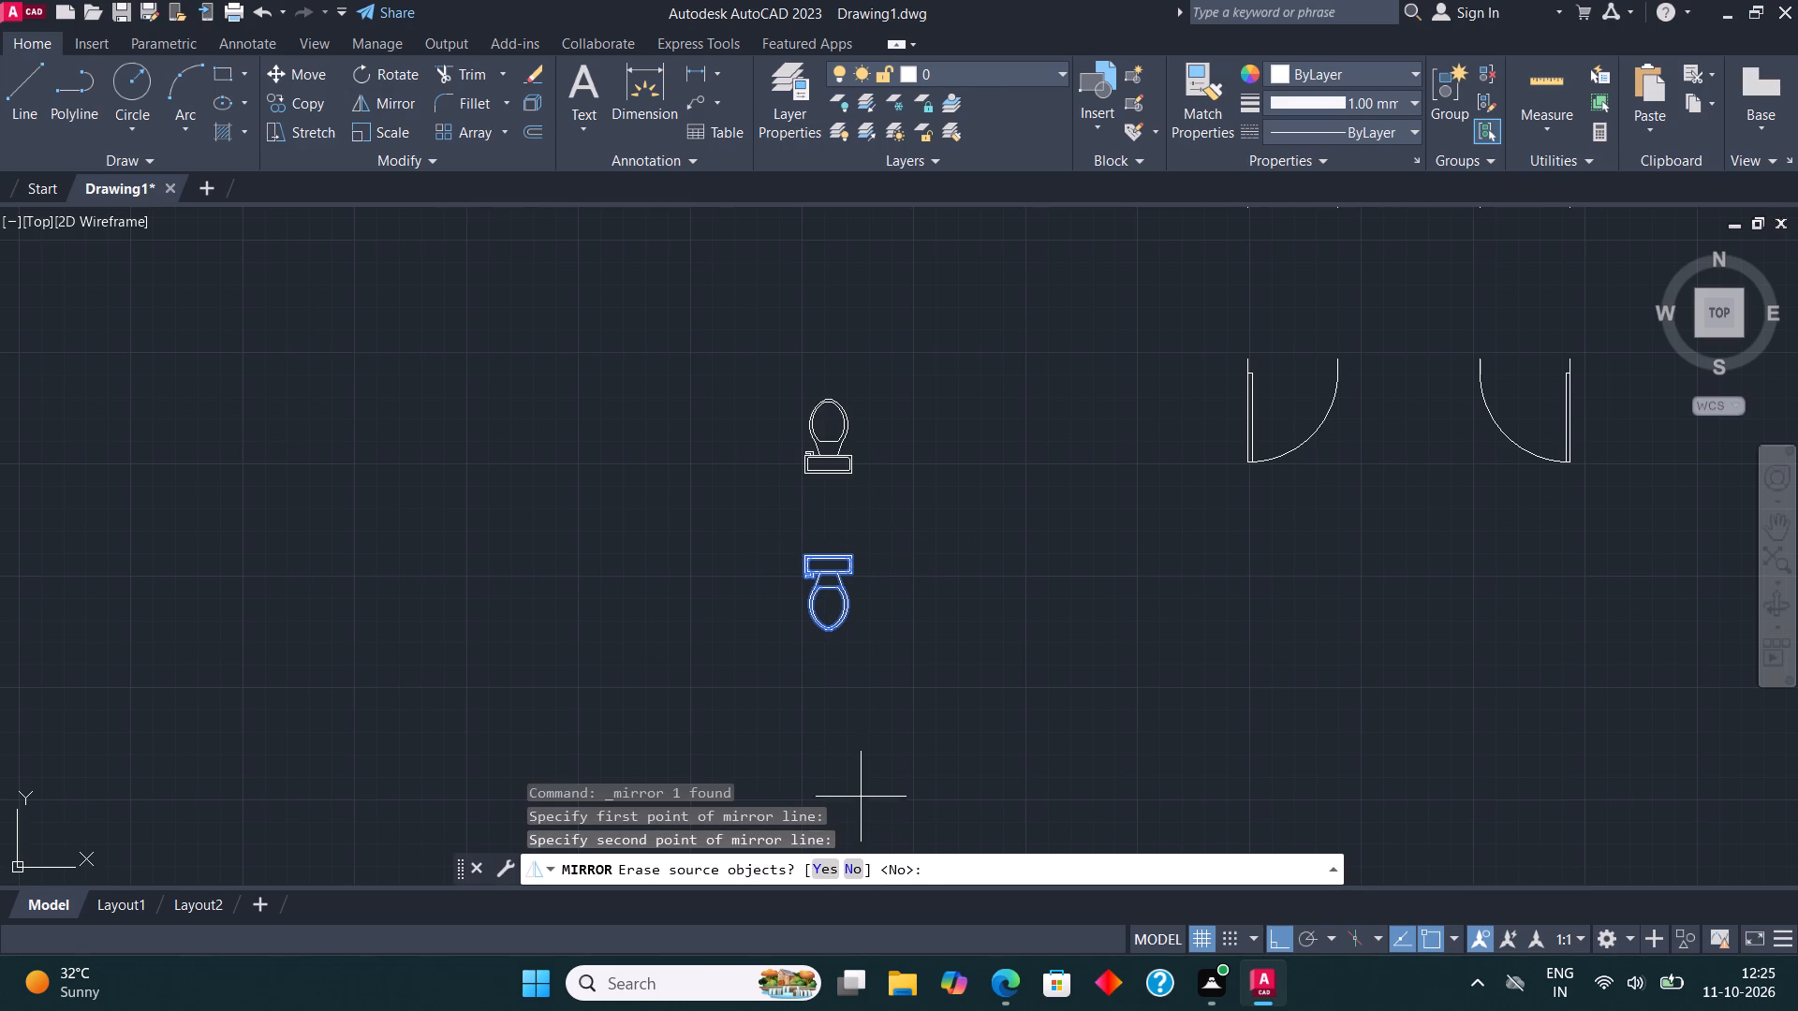
pyautogui.click(849, 870)
# Copy the lower toilet block horizontally into the empty space to its right.
pyautogui.moveTo(819, 628); pyautogui.dragTo(818, 623)
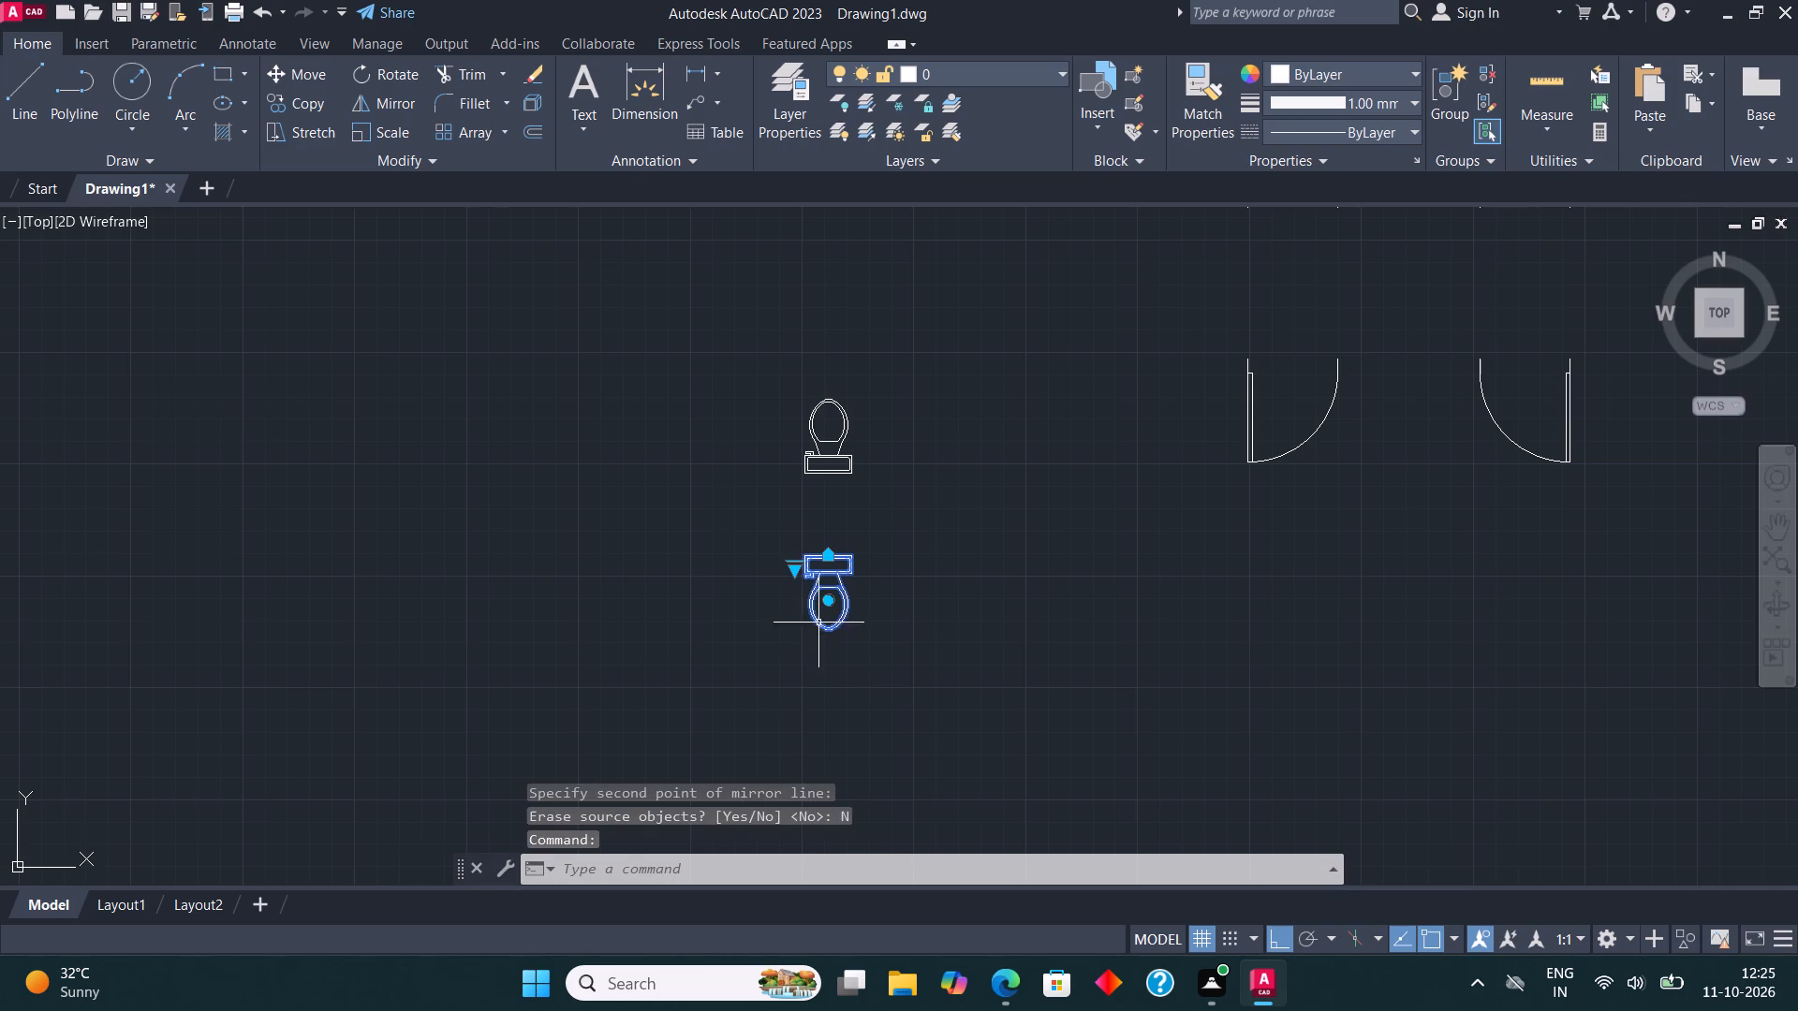
pyautogui.moveTo(818, 623); pyautogui.dragTo(813, 616)
pyautogui.click(294, 96)
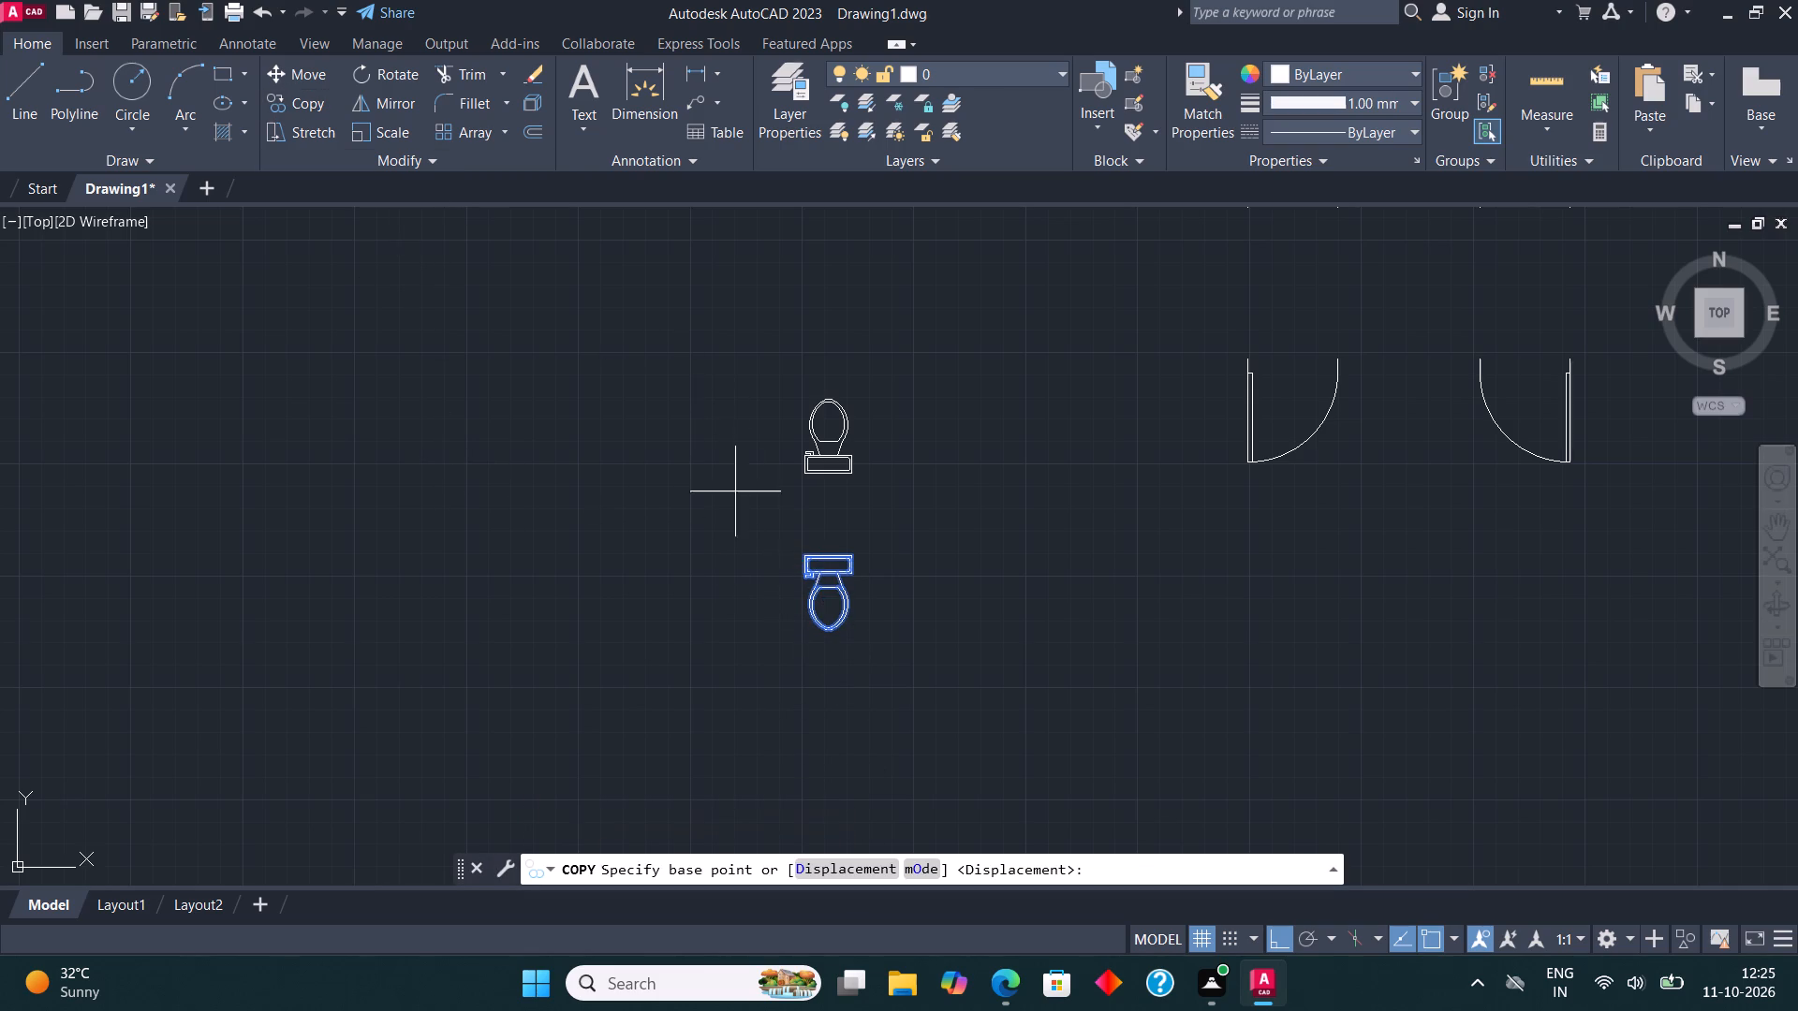
pyautogui.click(801, 585)
pyautogui.click(951, 683)
pyautogui.press('Escape')
# Rotate the copied toilet block 90° clockwise so its tank faces right.
pyautogui.click(996, 596)
pyautogui.click(948, 539)
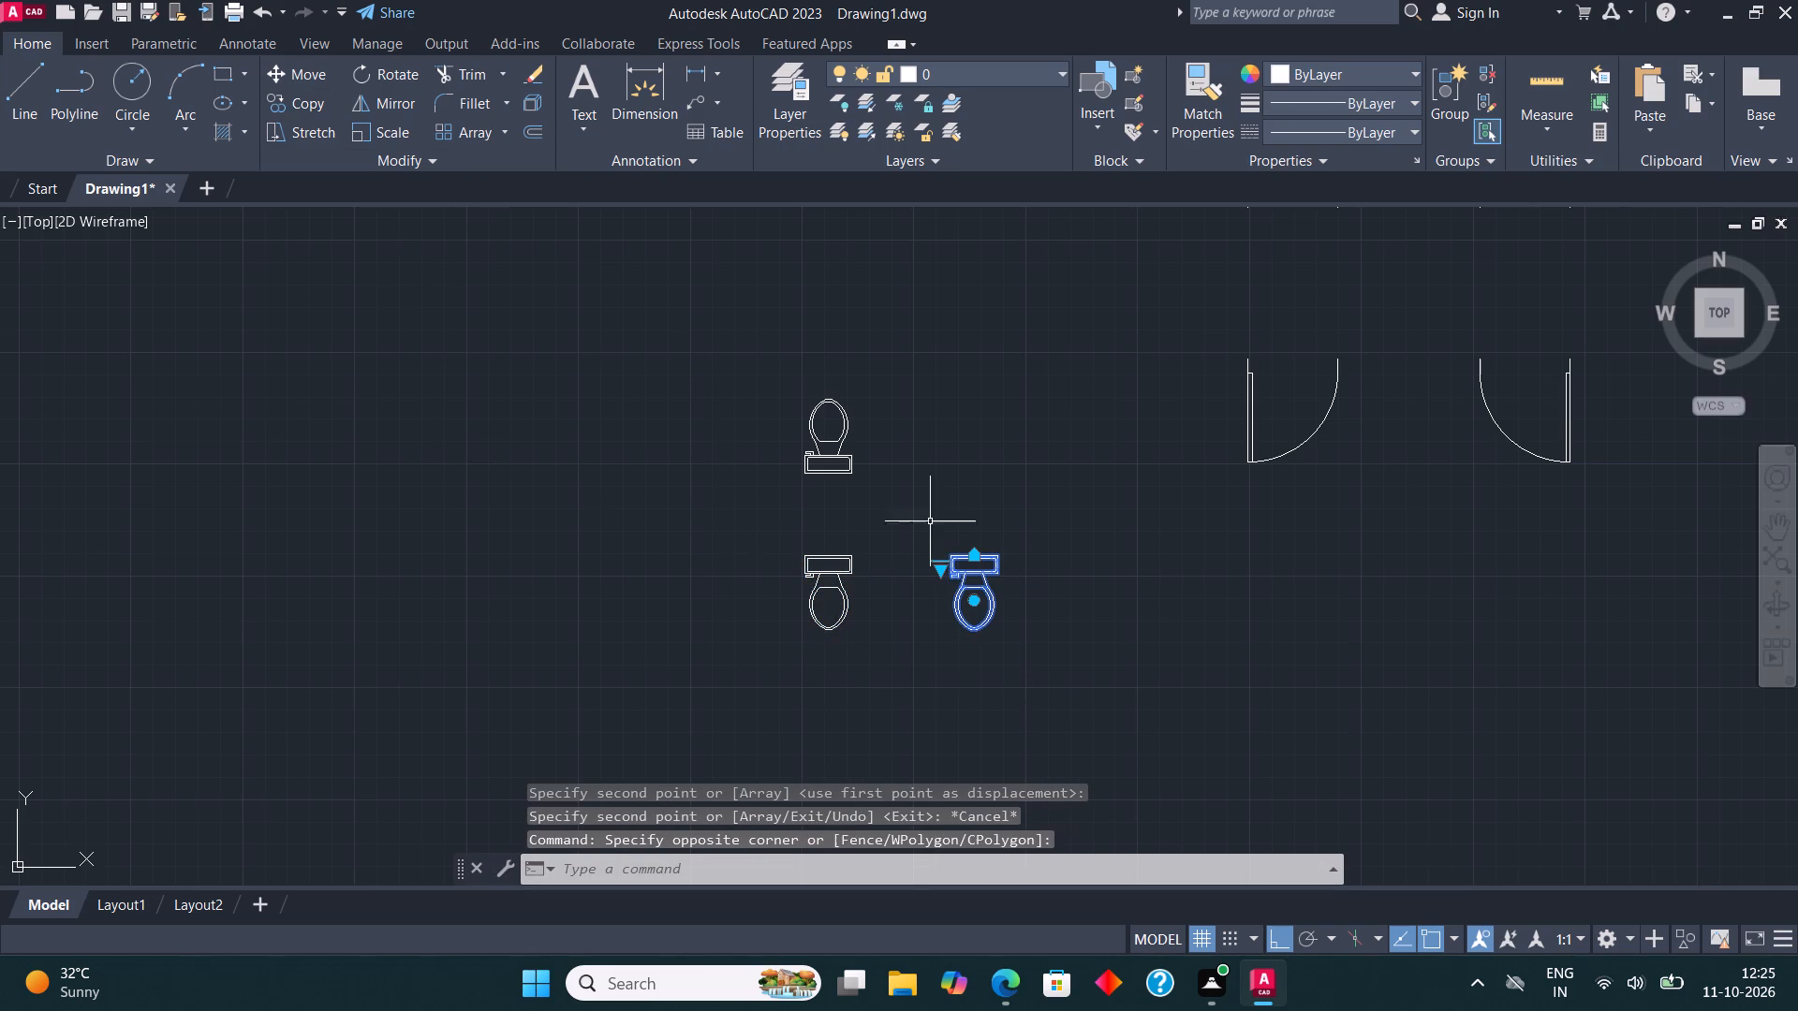
pyautogui.click(399, 72)
pyautogui.click(1051, 609)
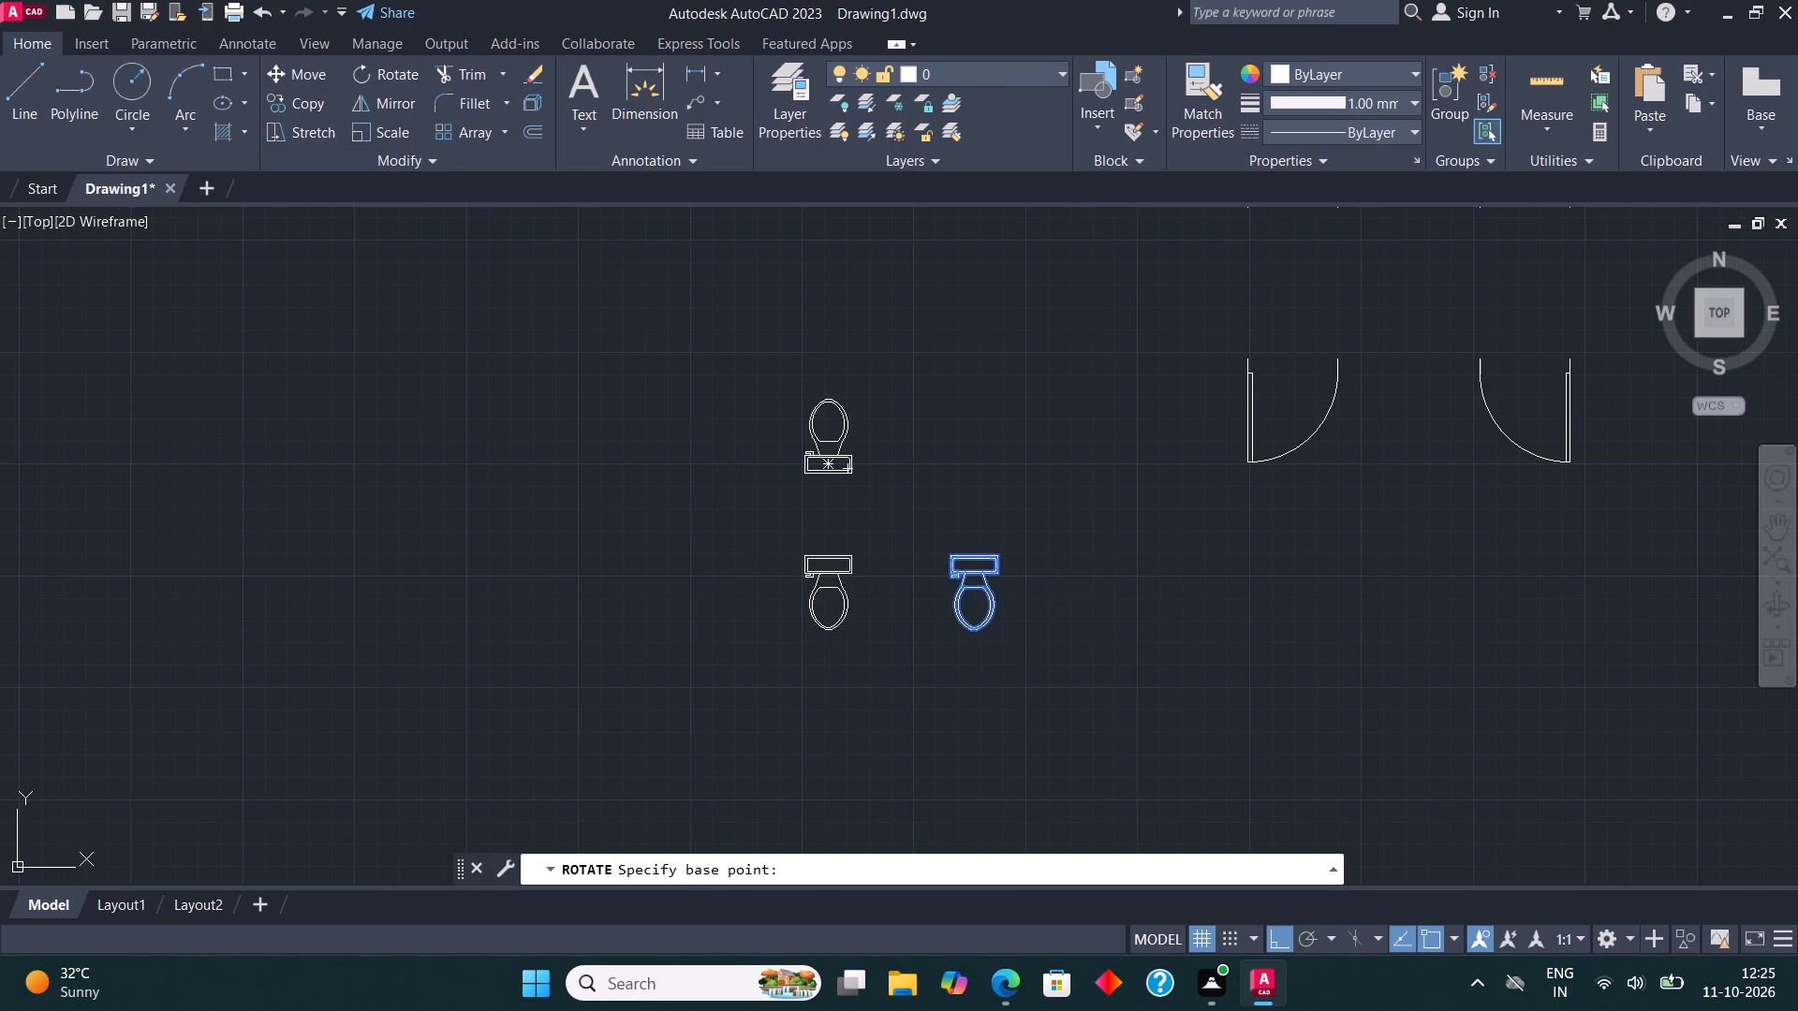
pyautogui.click(1068, 676)
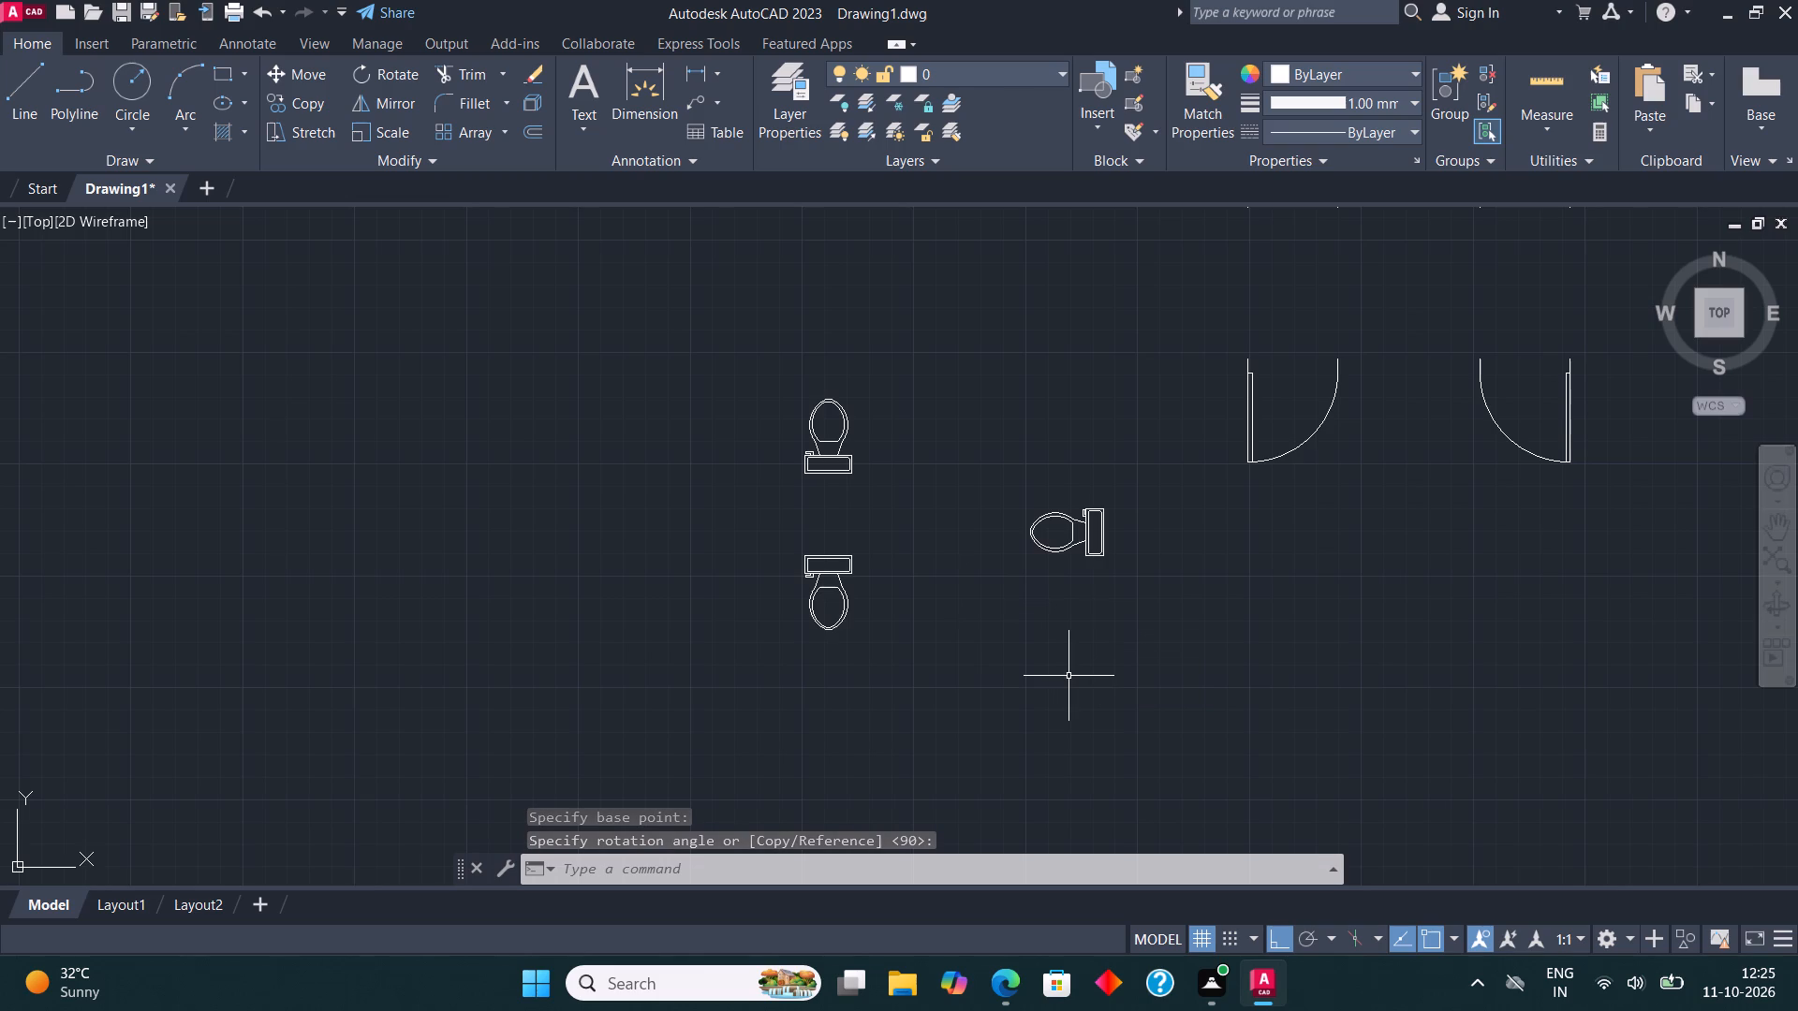
# With Ortho off, copy the rotated toilet into both small bathrooms at the plan's lower right, with its tank against the outer wall.
pyautogui.click(1054, 534)
pyautogui.click(987, 499)
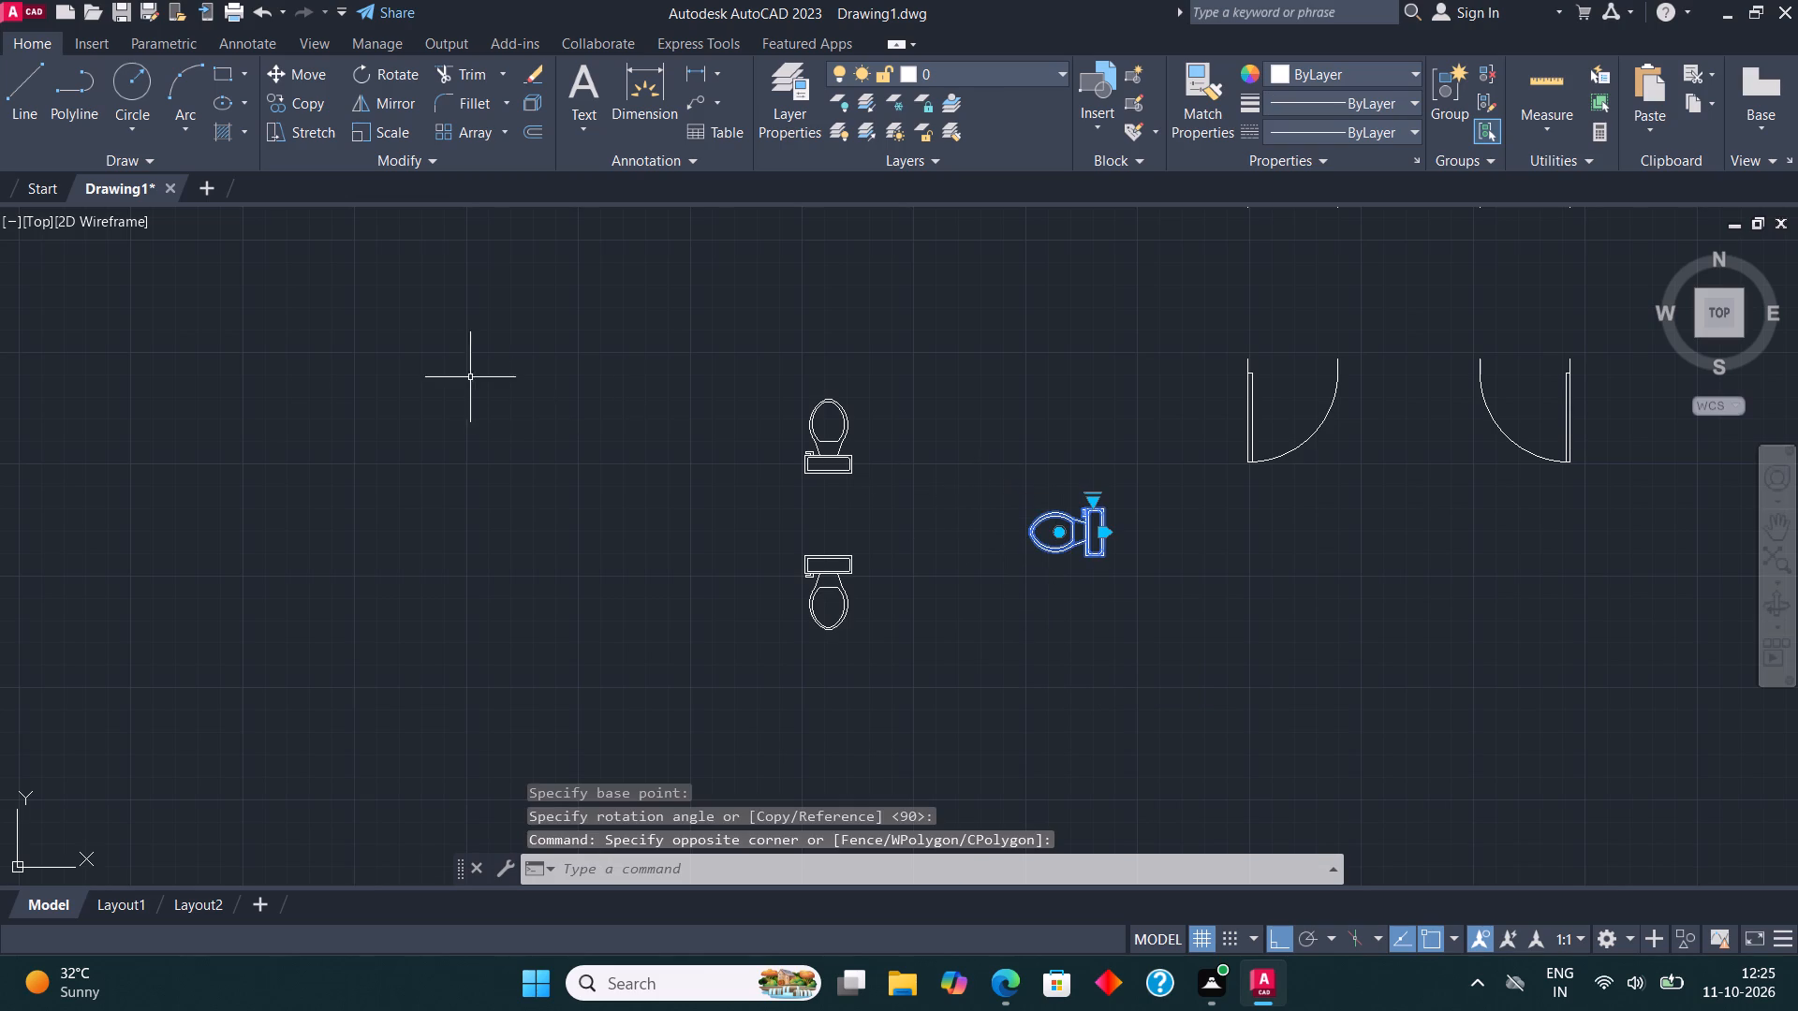
pyautogui.click(274, 92)
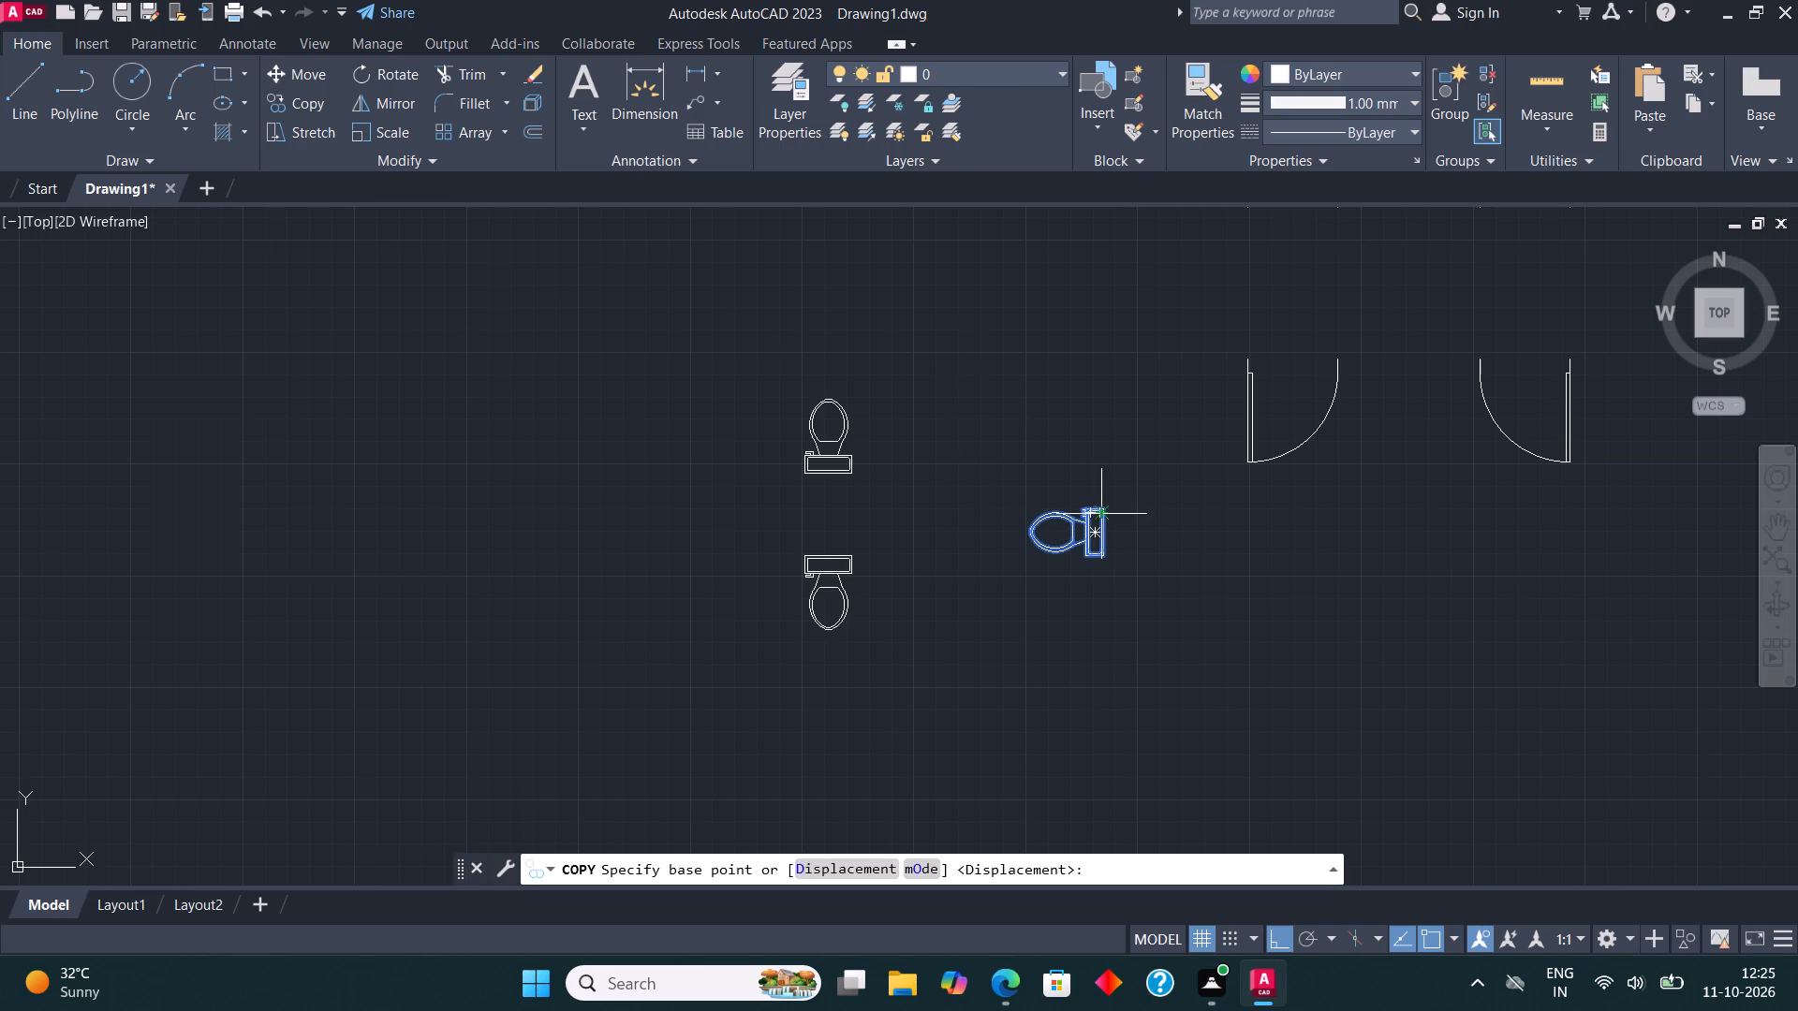
pyautogui.click(1114, 506)
pyautogui.scroll(-3, 1190, 508)
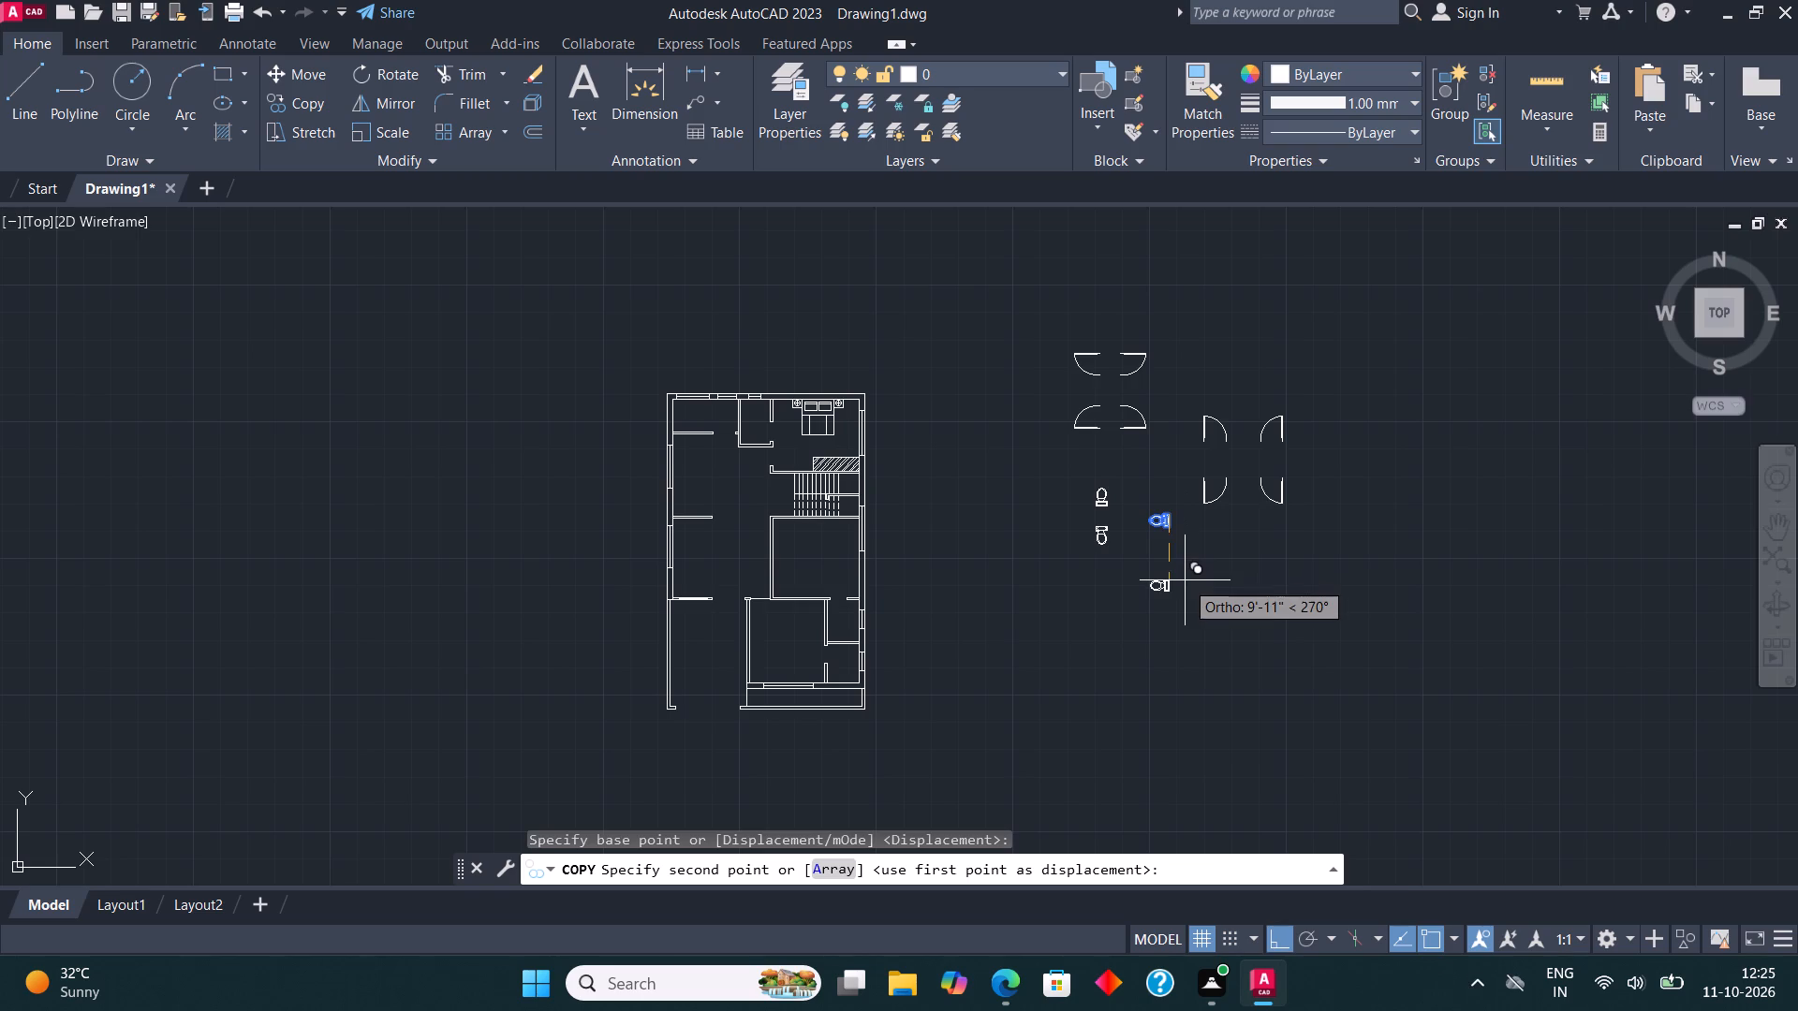
pyautogui.press('F8')
pyautogui.scroll(4, 829, 683)
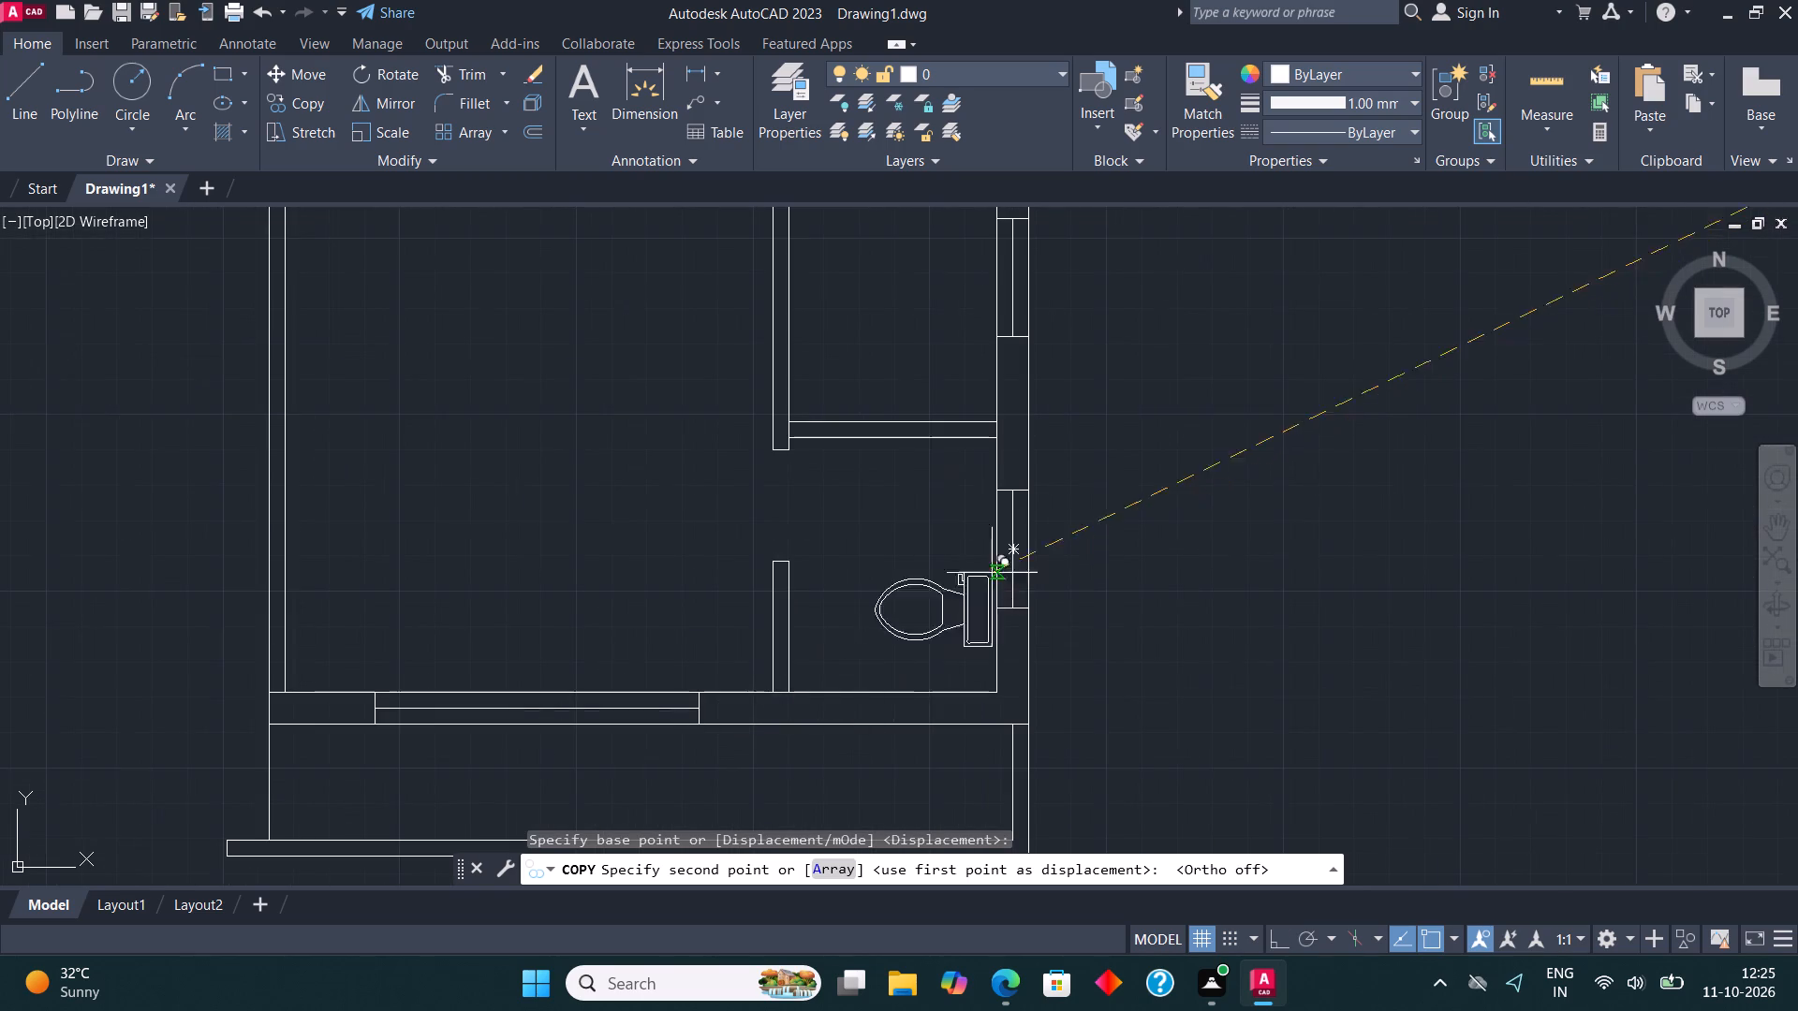
pyautogui.scroll(3, 969, 524)
pyautogui.click(1064, 492)
pyautogui.scroll(-4, 951, 584)
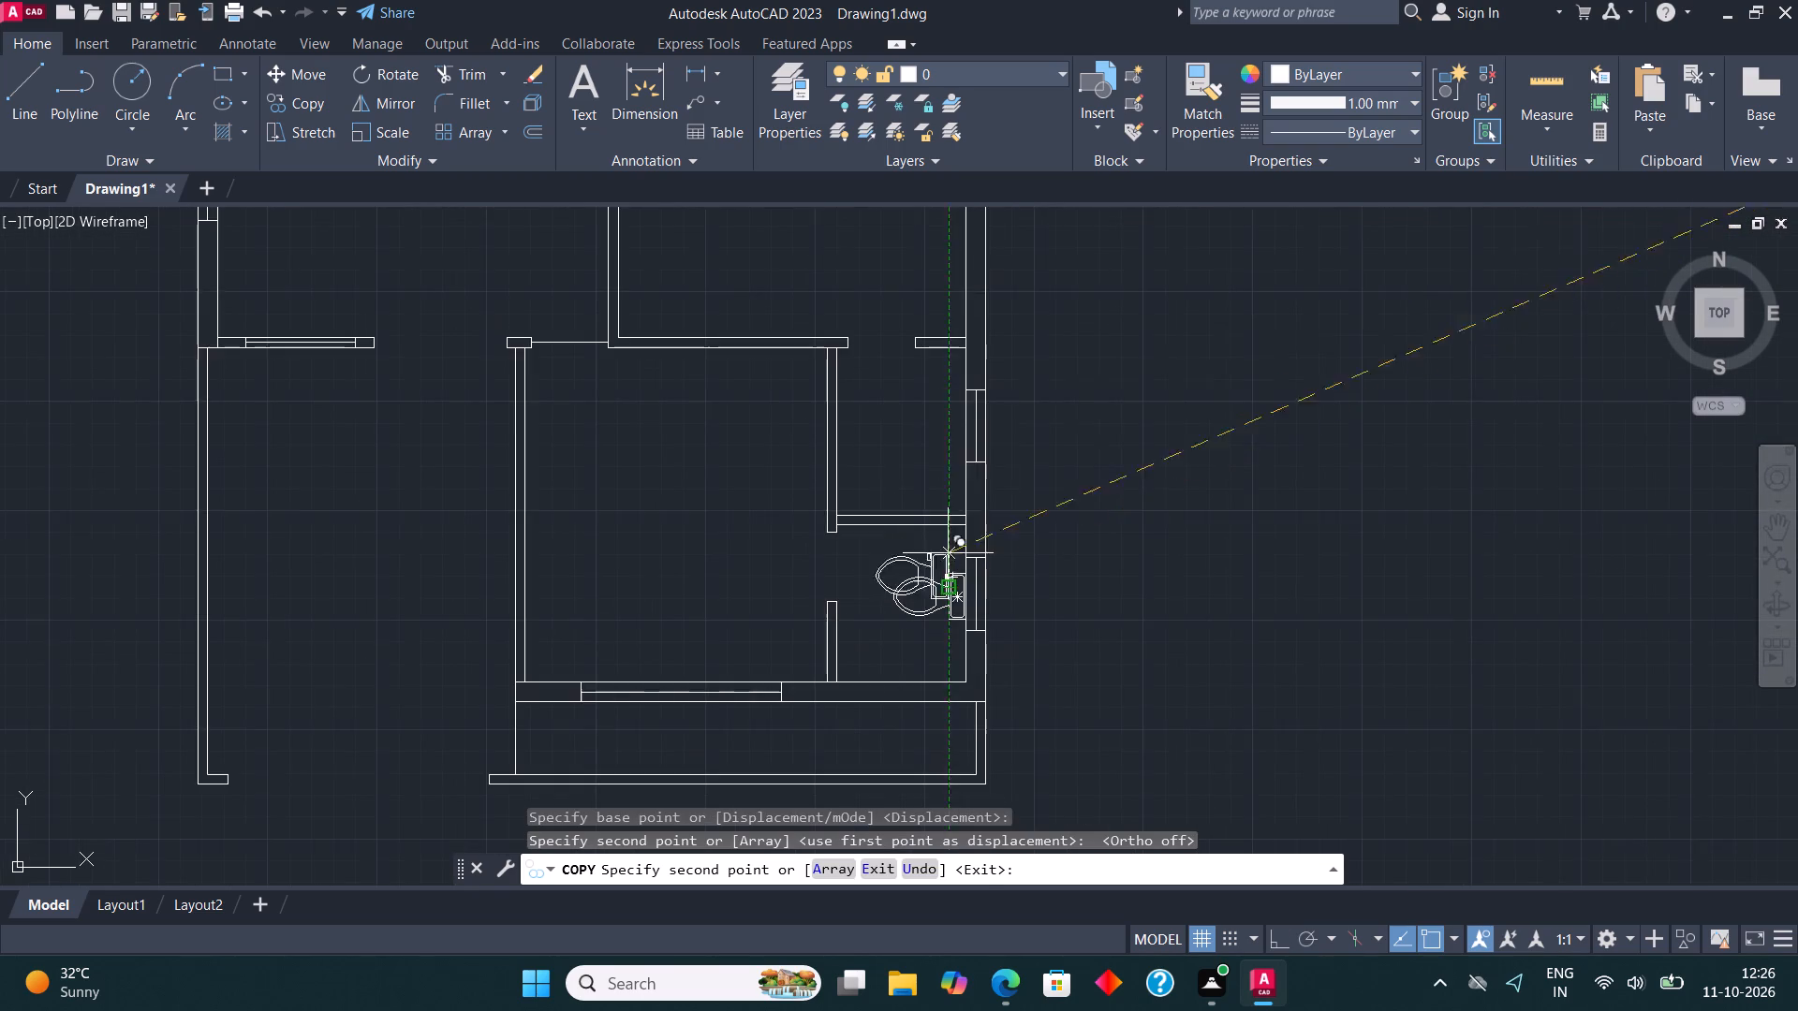
pyautogui.scroll(3, 966, 408)
pyautogui.click(951, 401)
pyautogui.scroll(-4, 922, 425)
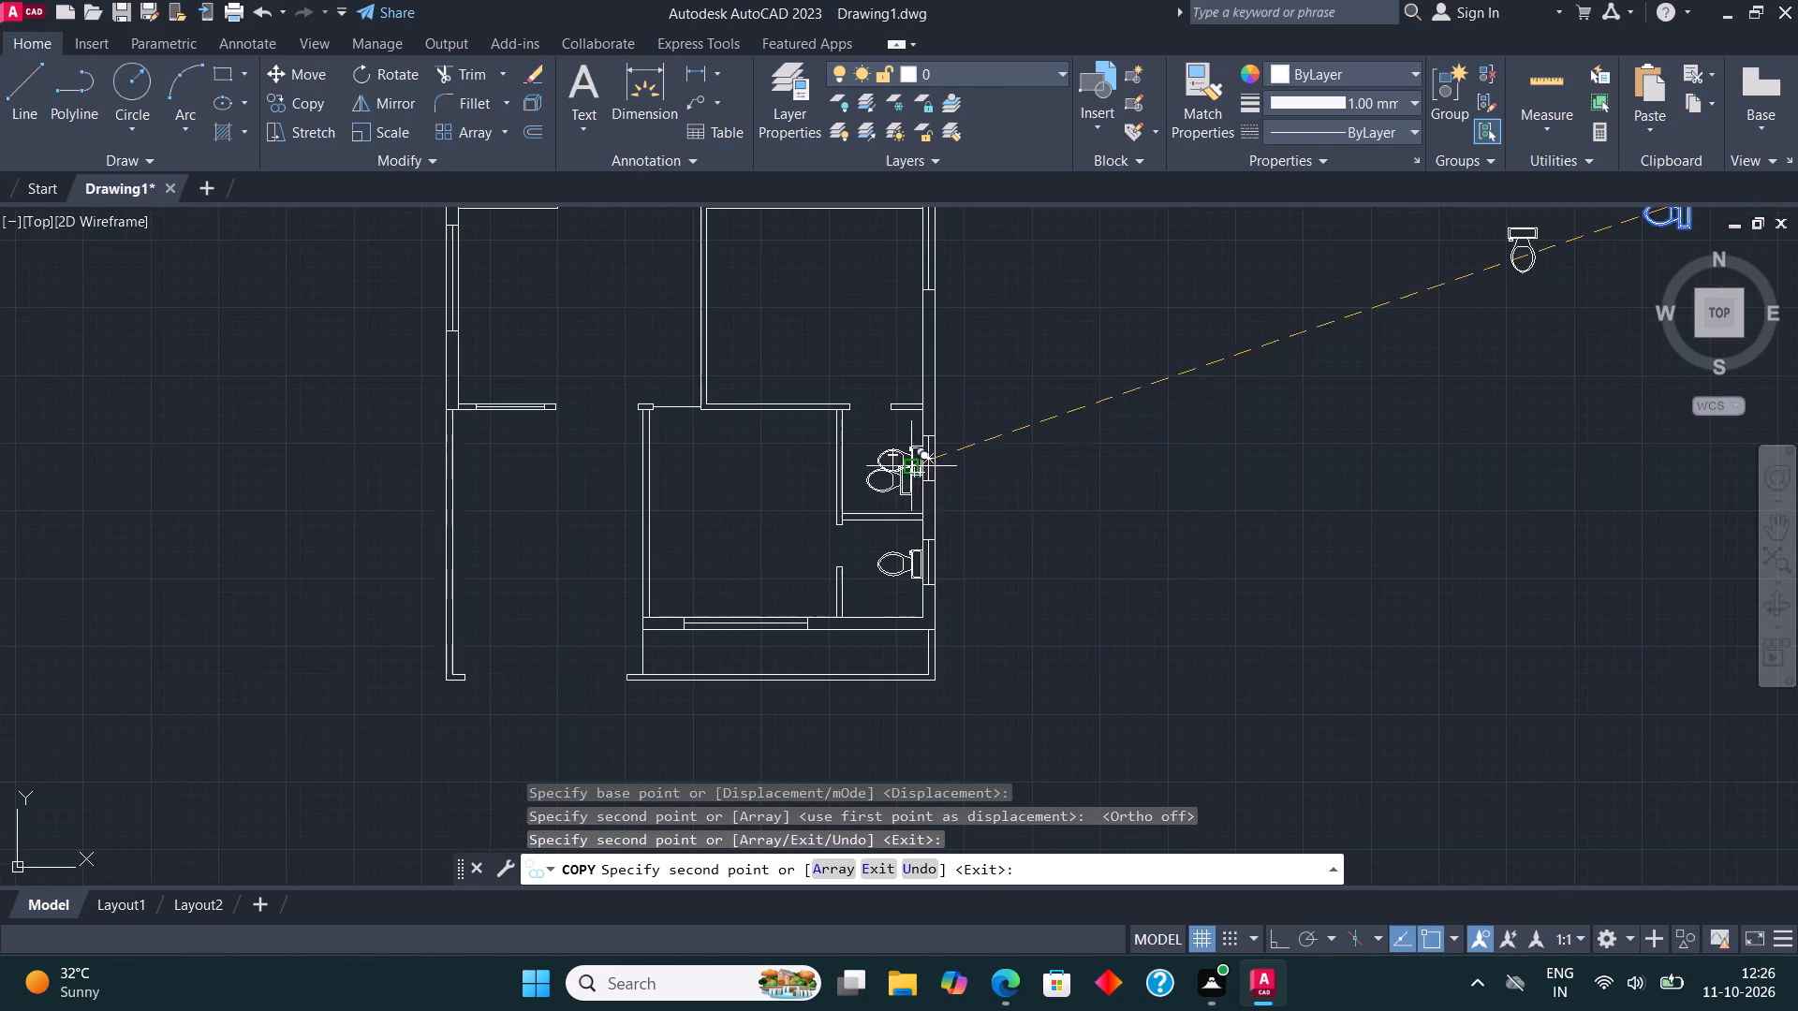
pyautogui.press('Escape')
# Copy the lower toilet with its tank at the top into the upper bathroom, against the plan's top wall beneath the window.
pyautogui.scroll(-3, 938, 526)
pyautogui.scroll(3, 1056, 453)
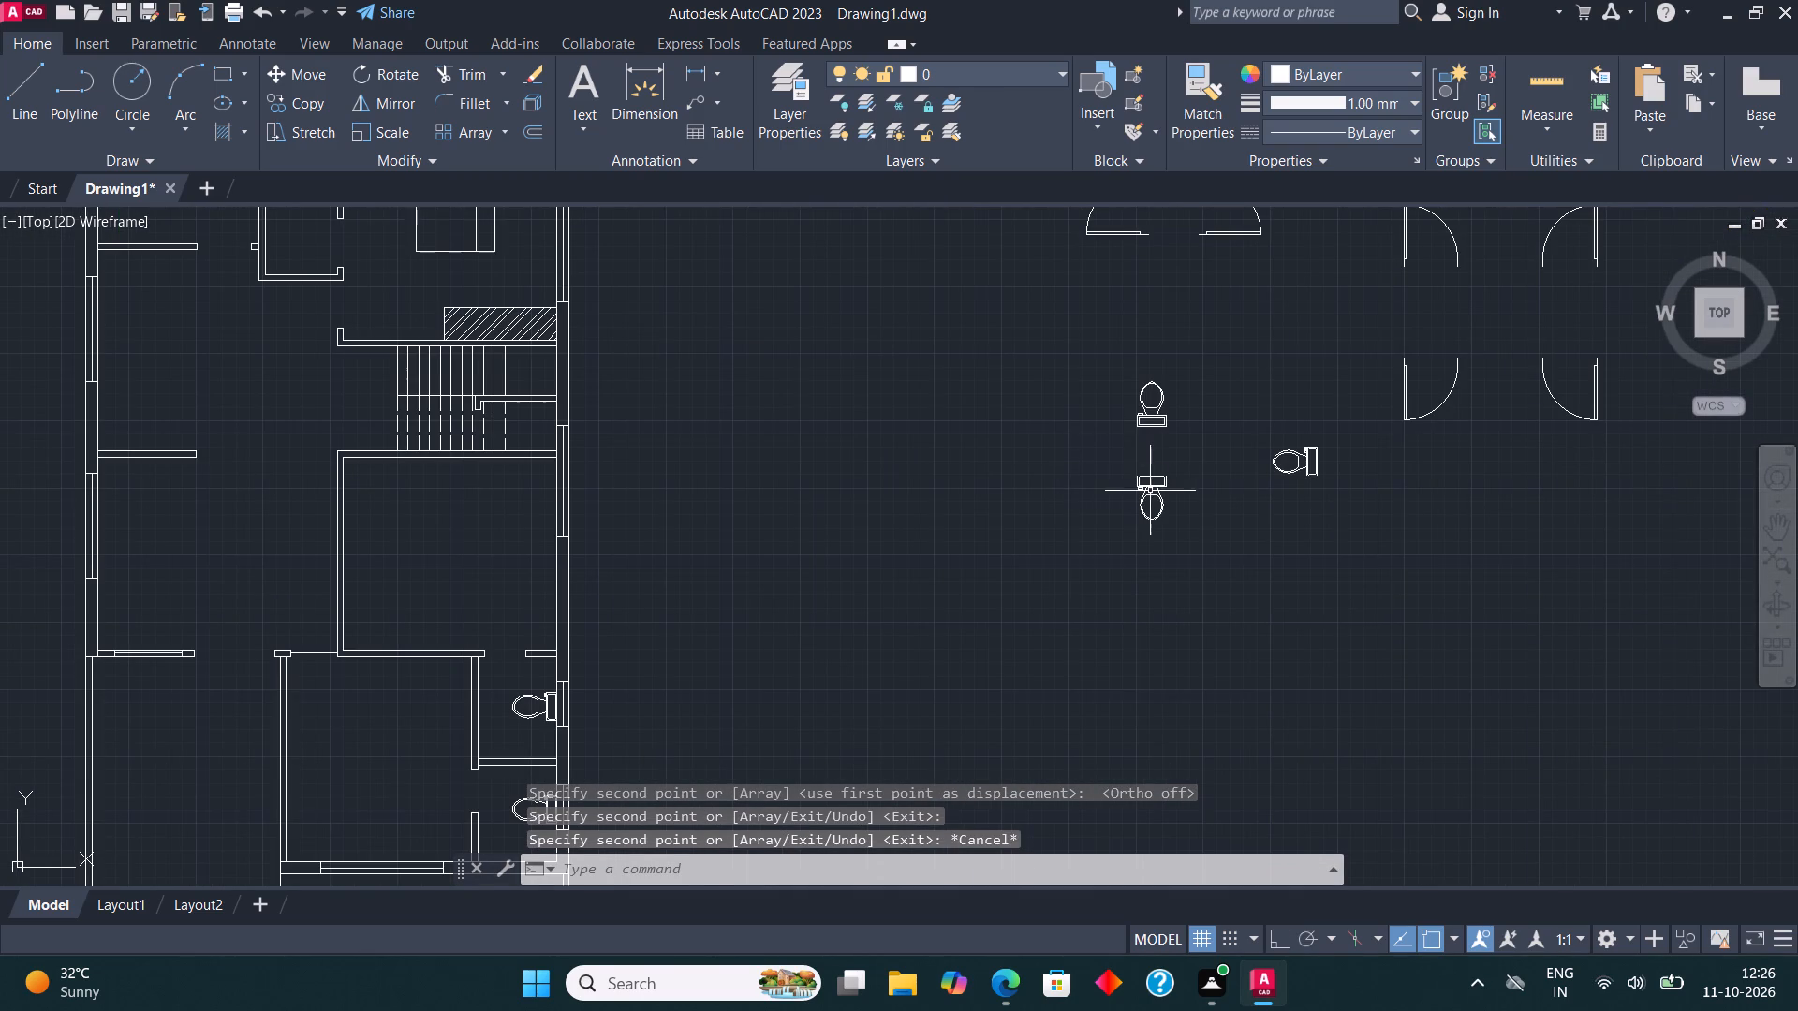
pyautogui.click(1152, 491)
pyautogui.click(284, 106)
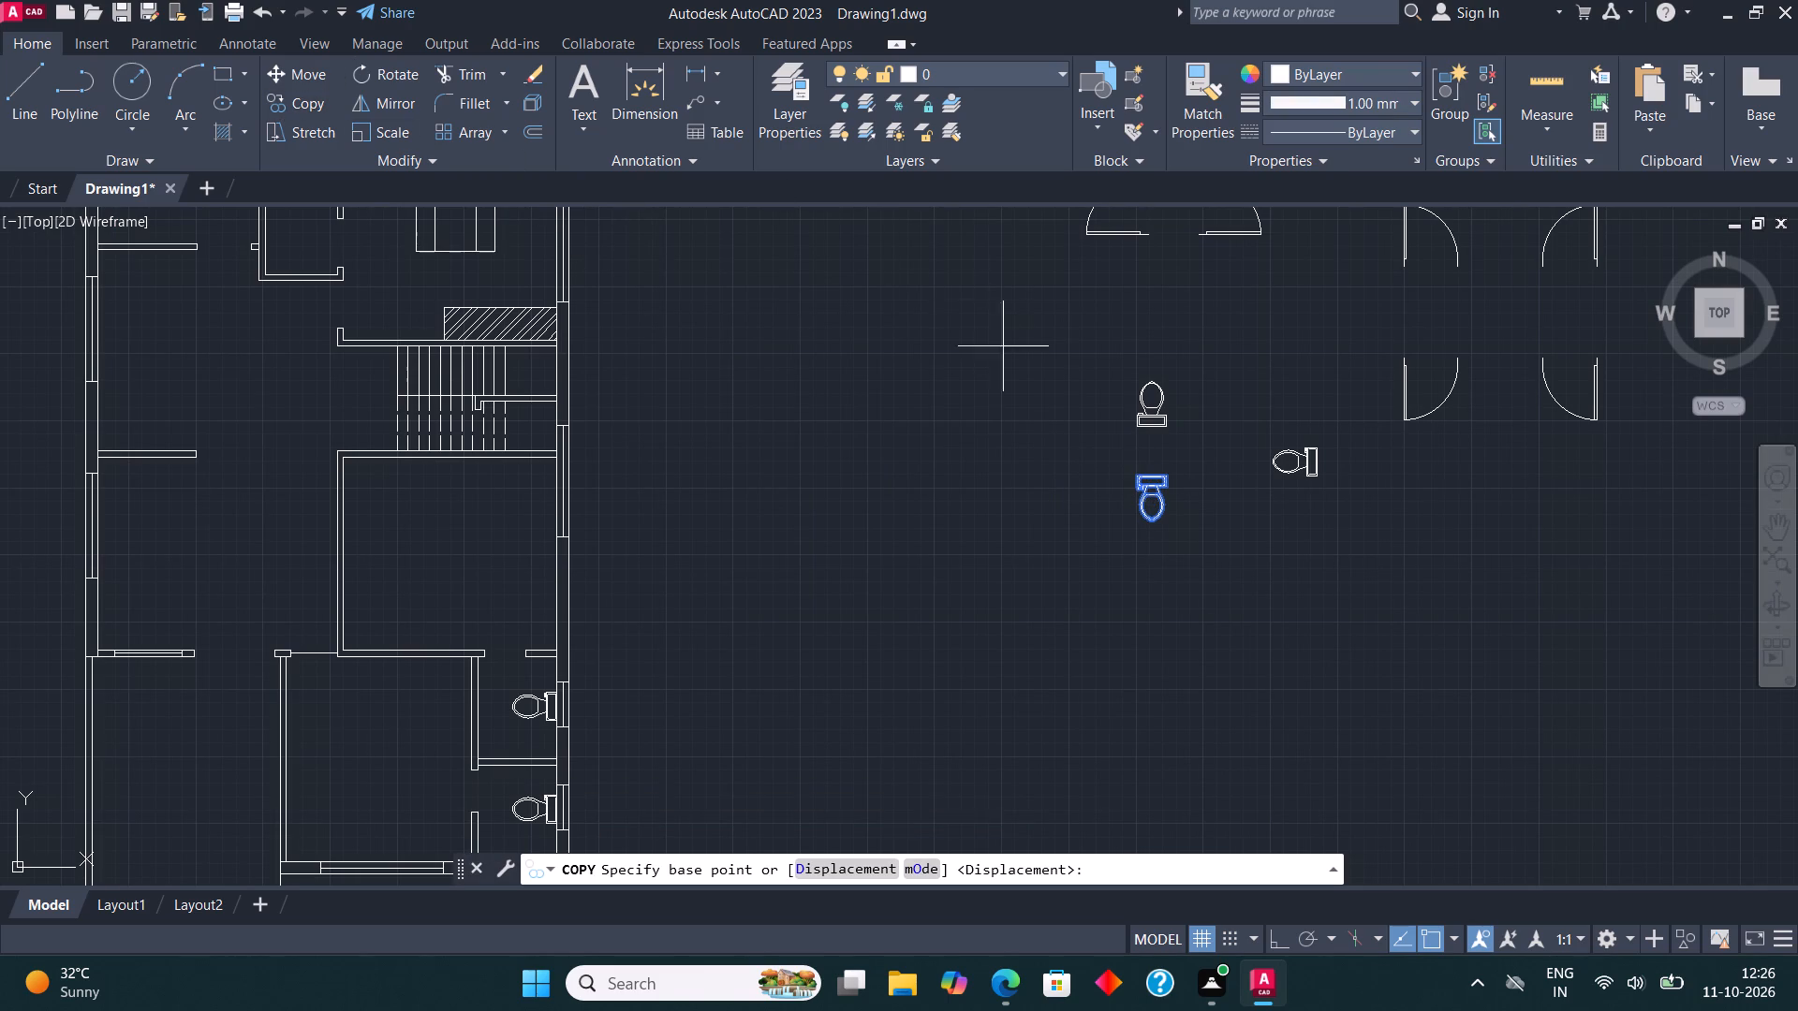
pyautogui.scroll(4, 1095, 441)
pyautogui.click(1354, 669)
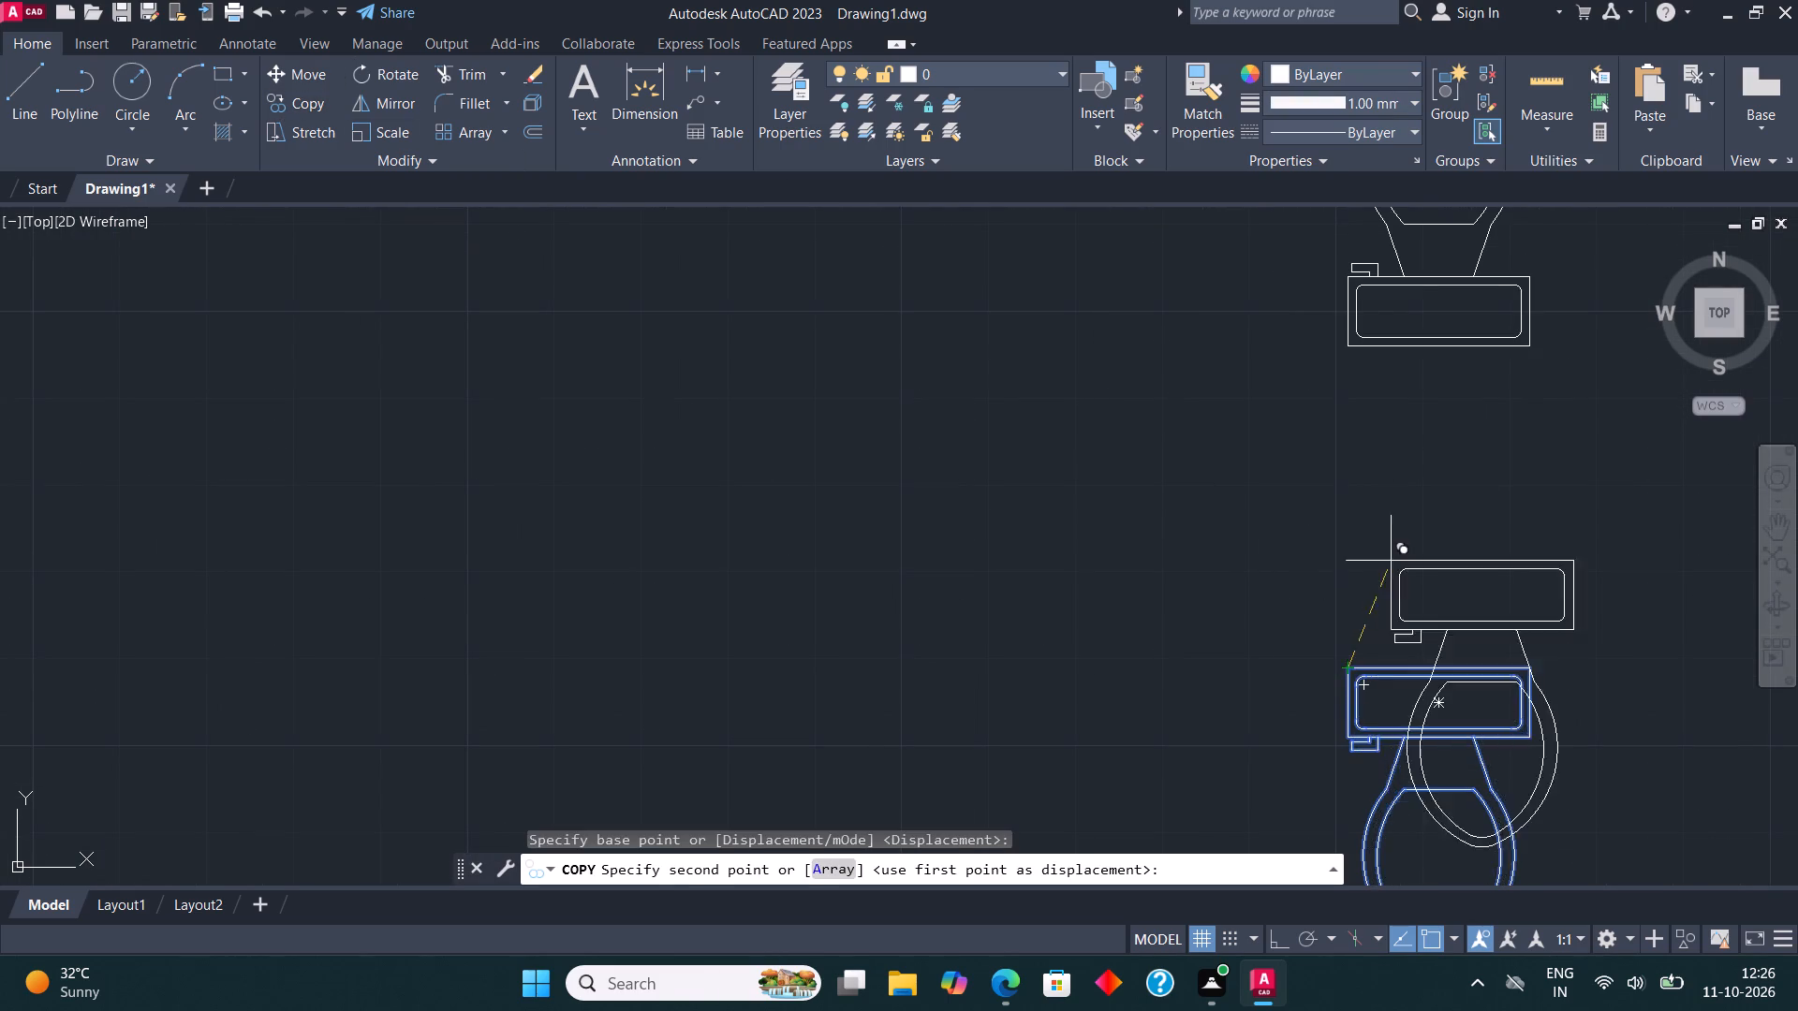
pyautogui.scroll(-5, 1391, 567)
pyautogui.scroll(4, 862, 371)
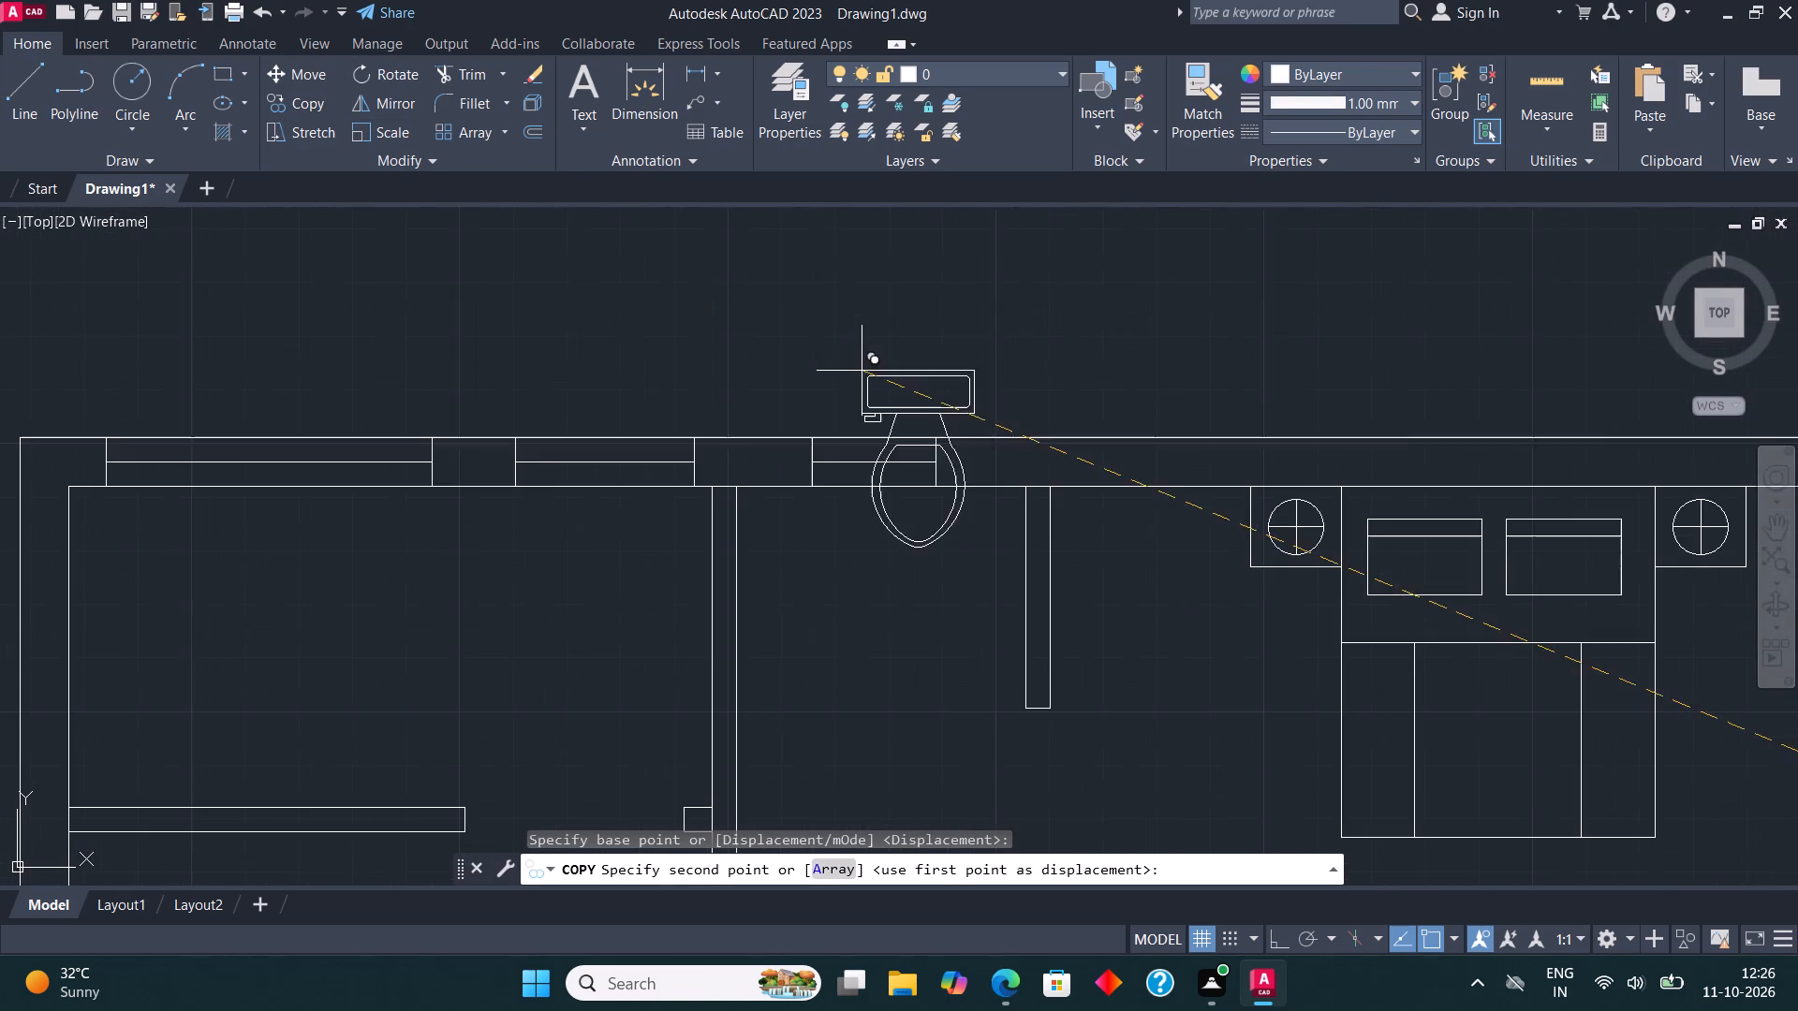
pyautogui.scroll(2, 859, 466)
pyautogui.click(759, 512)
pyautogui.scroll(-2, 718, 393)
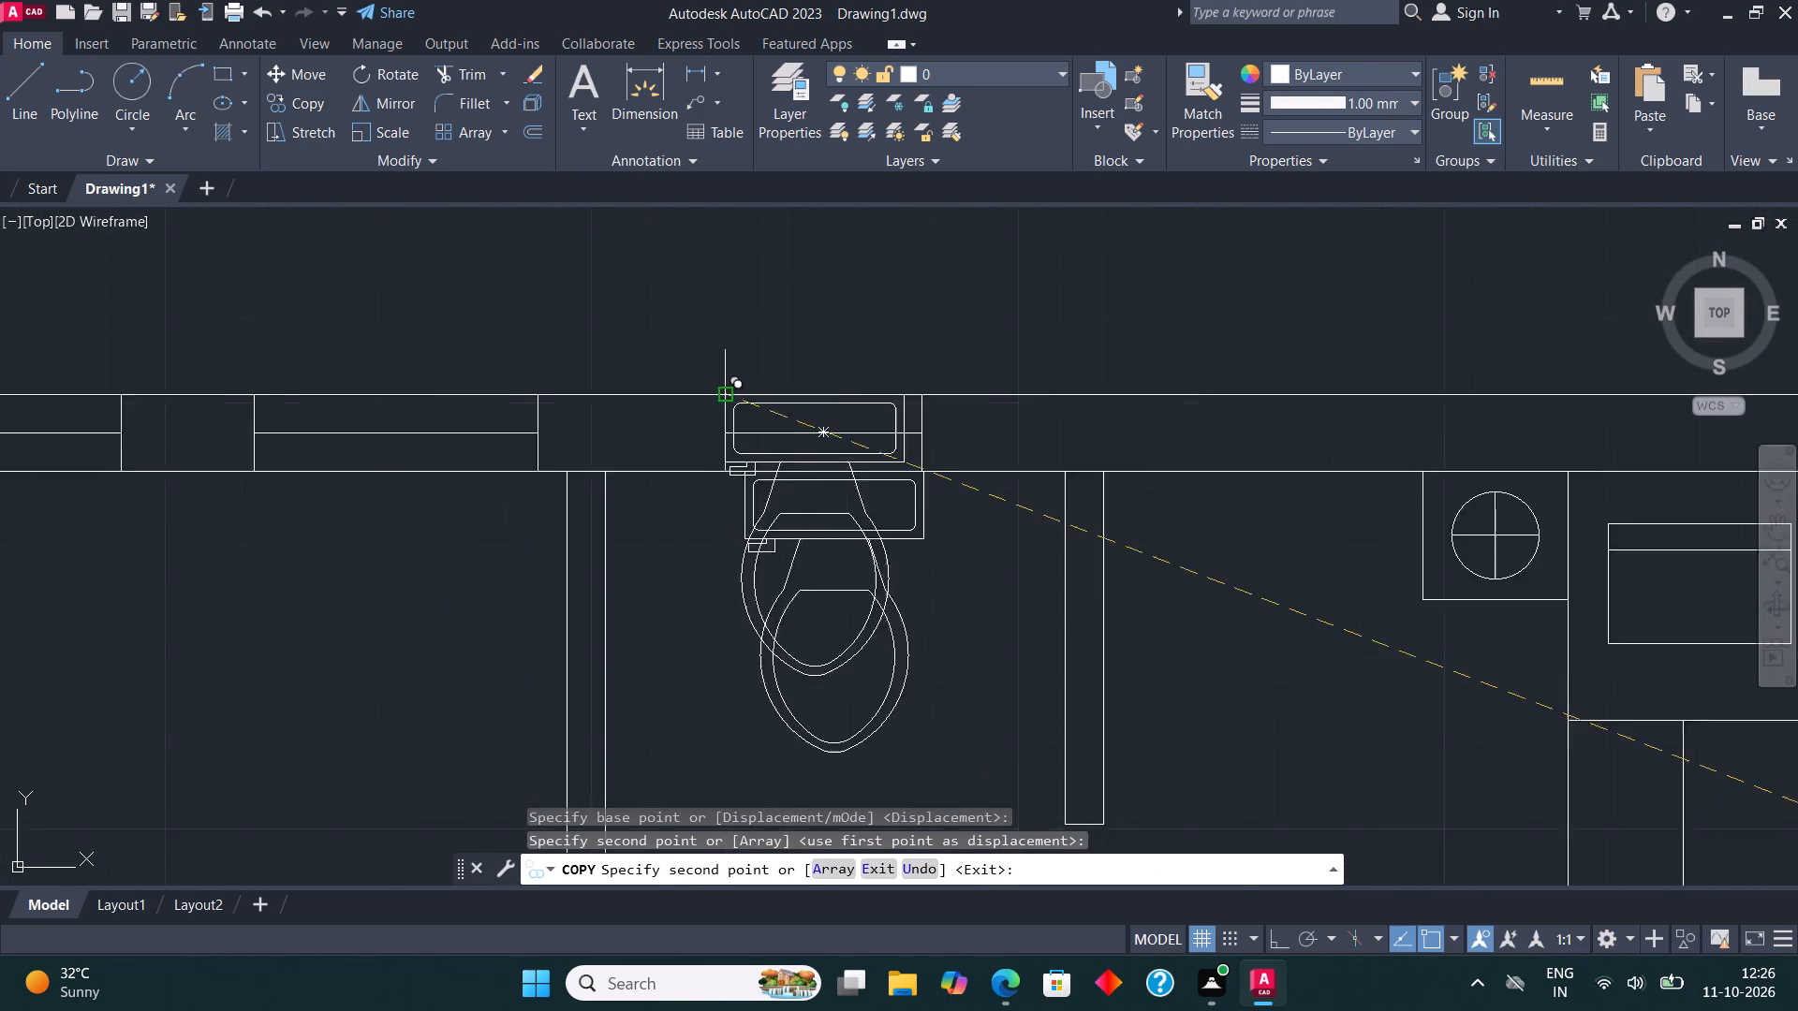
pyautogui.scroll(-1, 718, 393)
pyautogui.press('Escape')
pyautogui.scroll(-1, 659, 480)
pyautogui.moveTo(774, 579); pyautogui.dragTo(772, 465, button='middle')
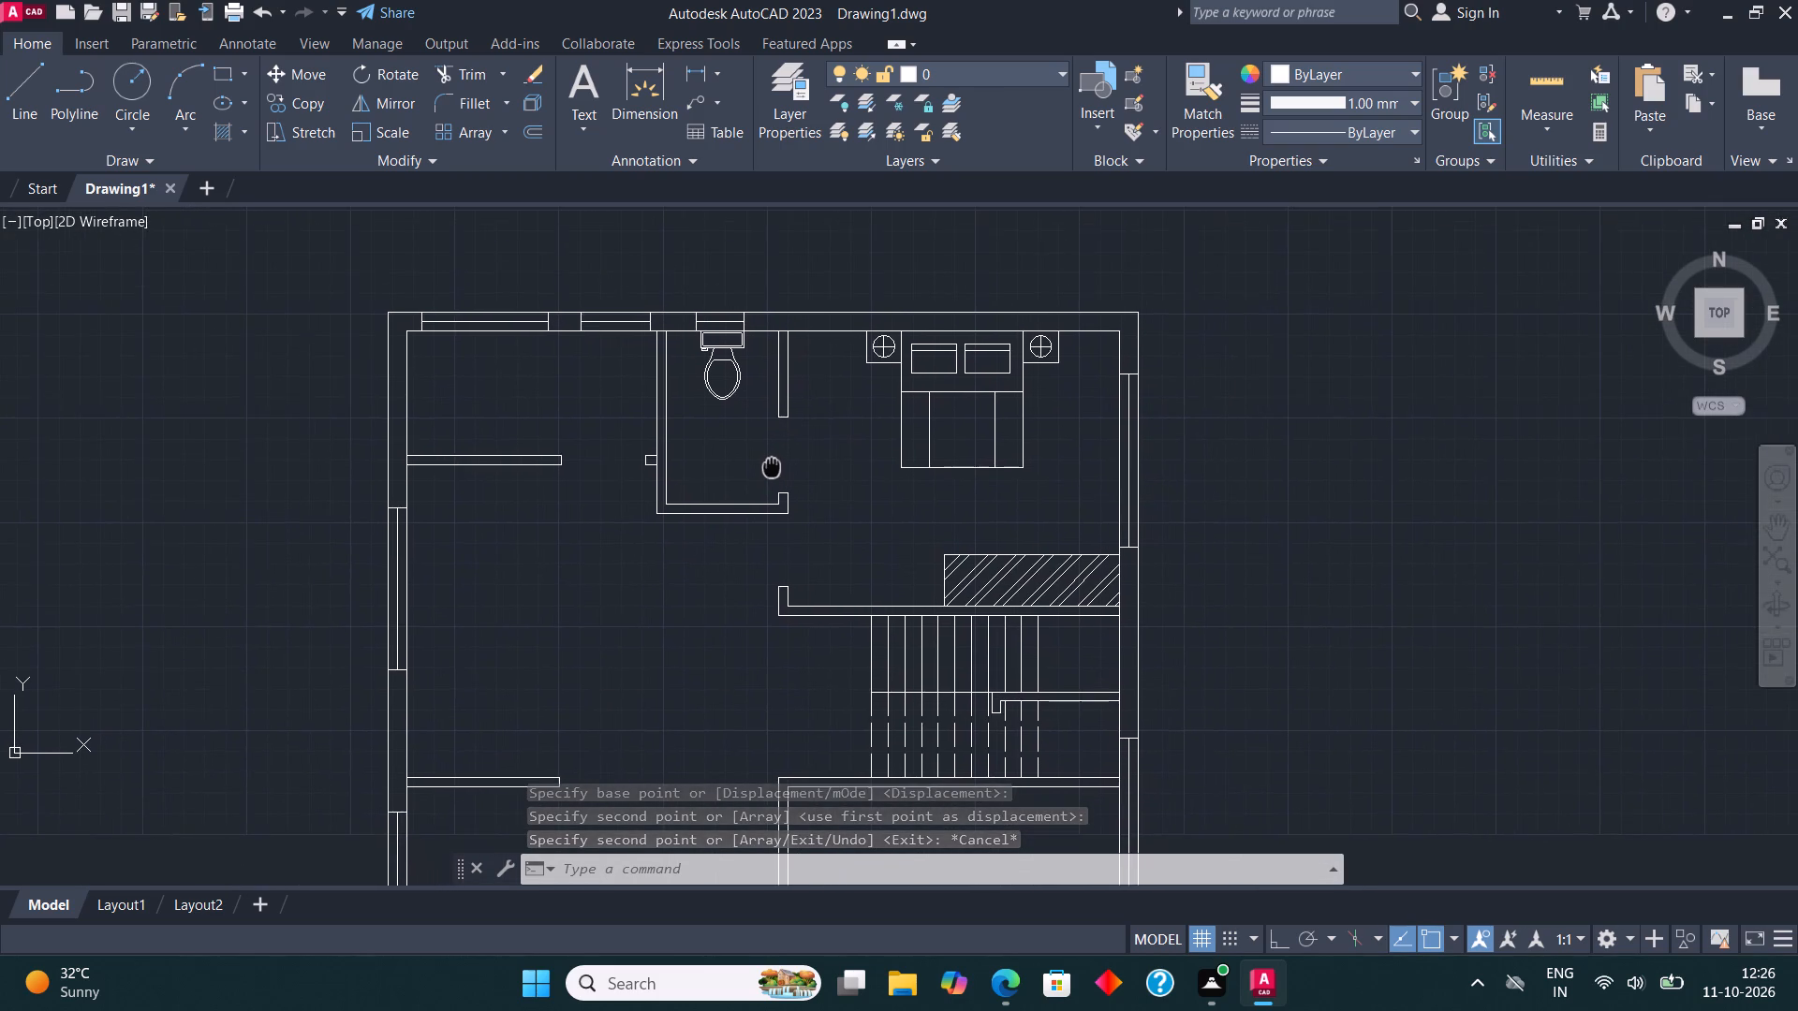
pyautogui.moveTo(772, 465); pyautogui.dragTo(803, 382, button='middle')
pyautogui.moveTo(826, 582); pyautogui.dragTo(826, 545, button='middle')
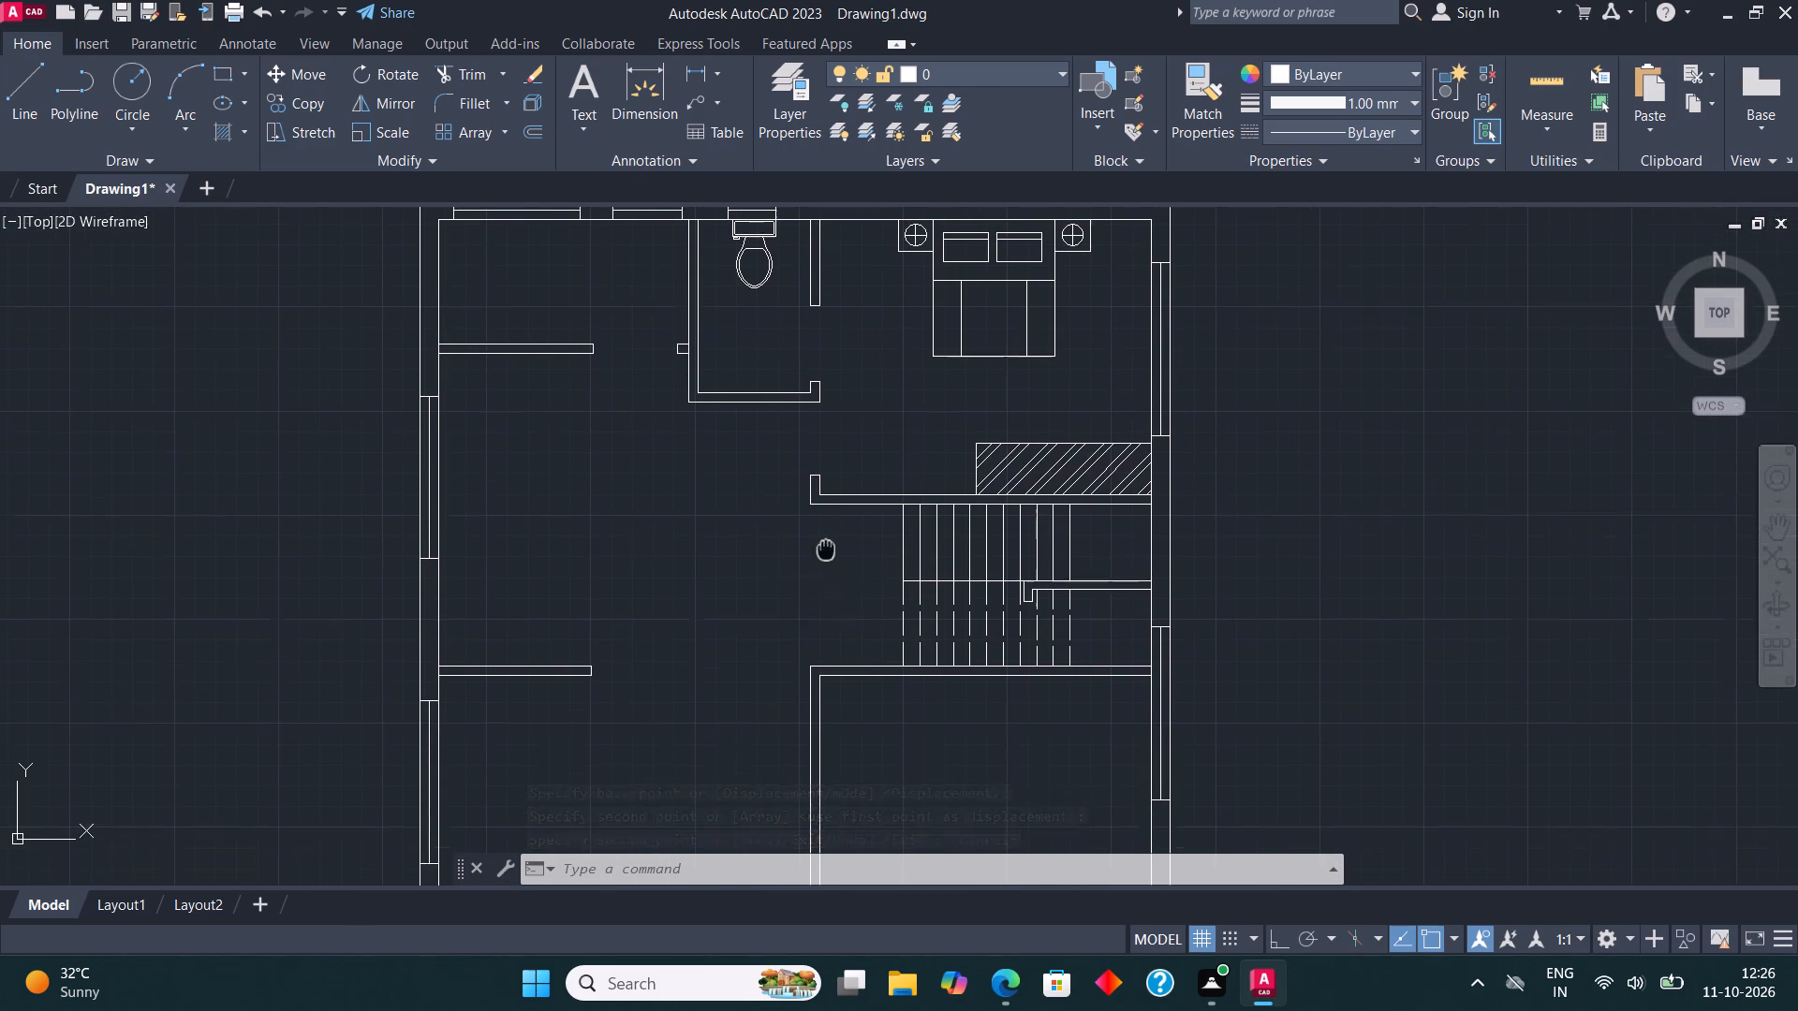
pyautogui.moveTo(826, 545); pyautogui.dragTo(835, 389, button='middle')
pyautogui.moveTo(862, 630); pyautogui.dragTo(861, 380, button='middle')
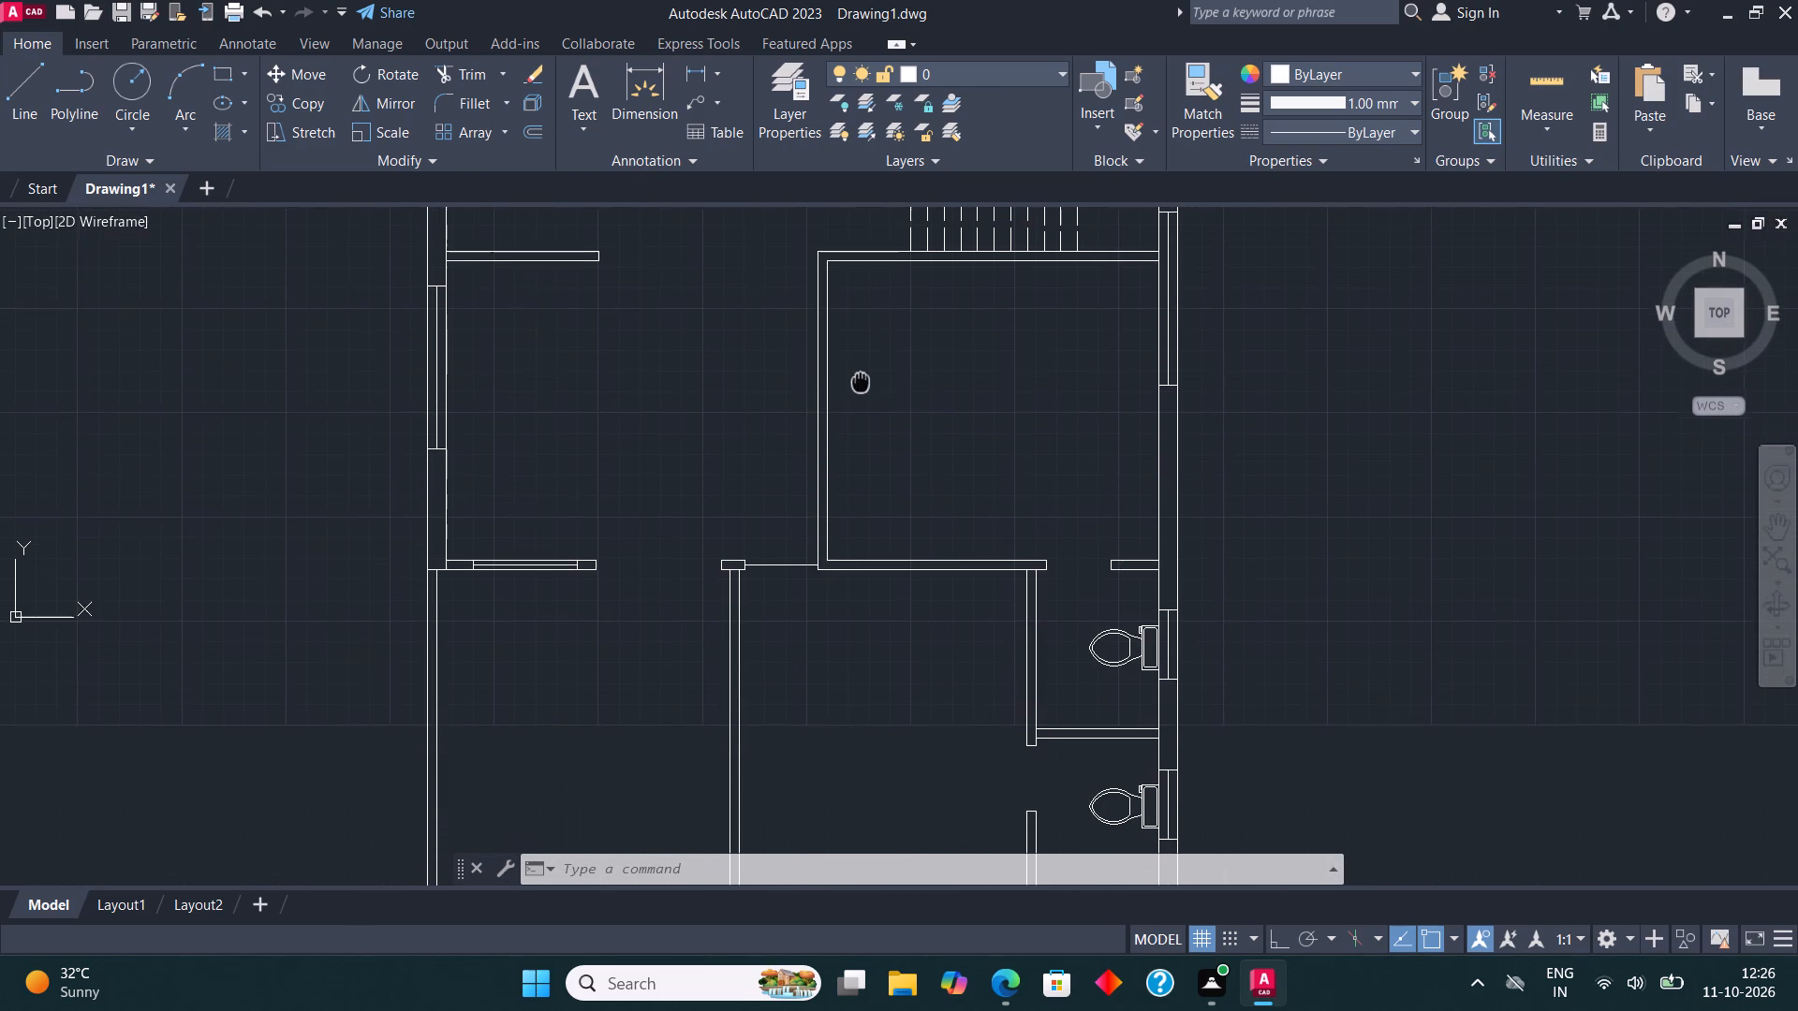
# Draw a line between the wall-end midpoints across the opening between the upper-left room's lower wall and the upper bathroom.
pyautogui.moveTo(861, 380); pyautogui.dragTo(861, 378, button='middle')
pyautogui.moveTo(1053, 605); pyautogui.dragTo(1065, 413, button='middle')
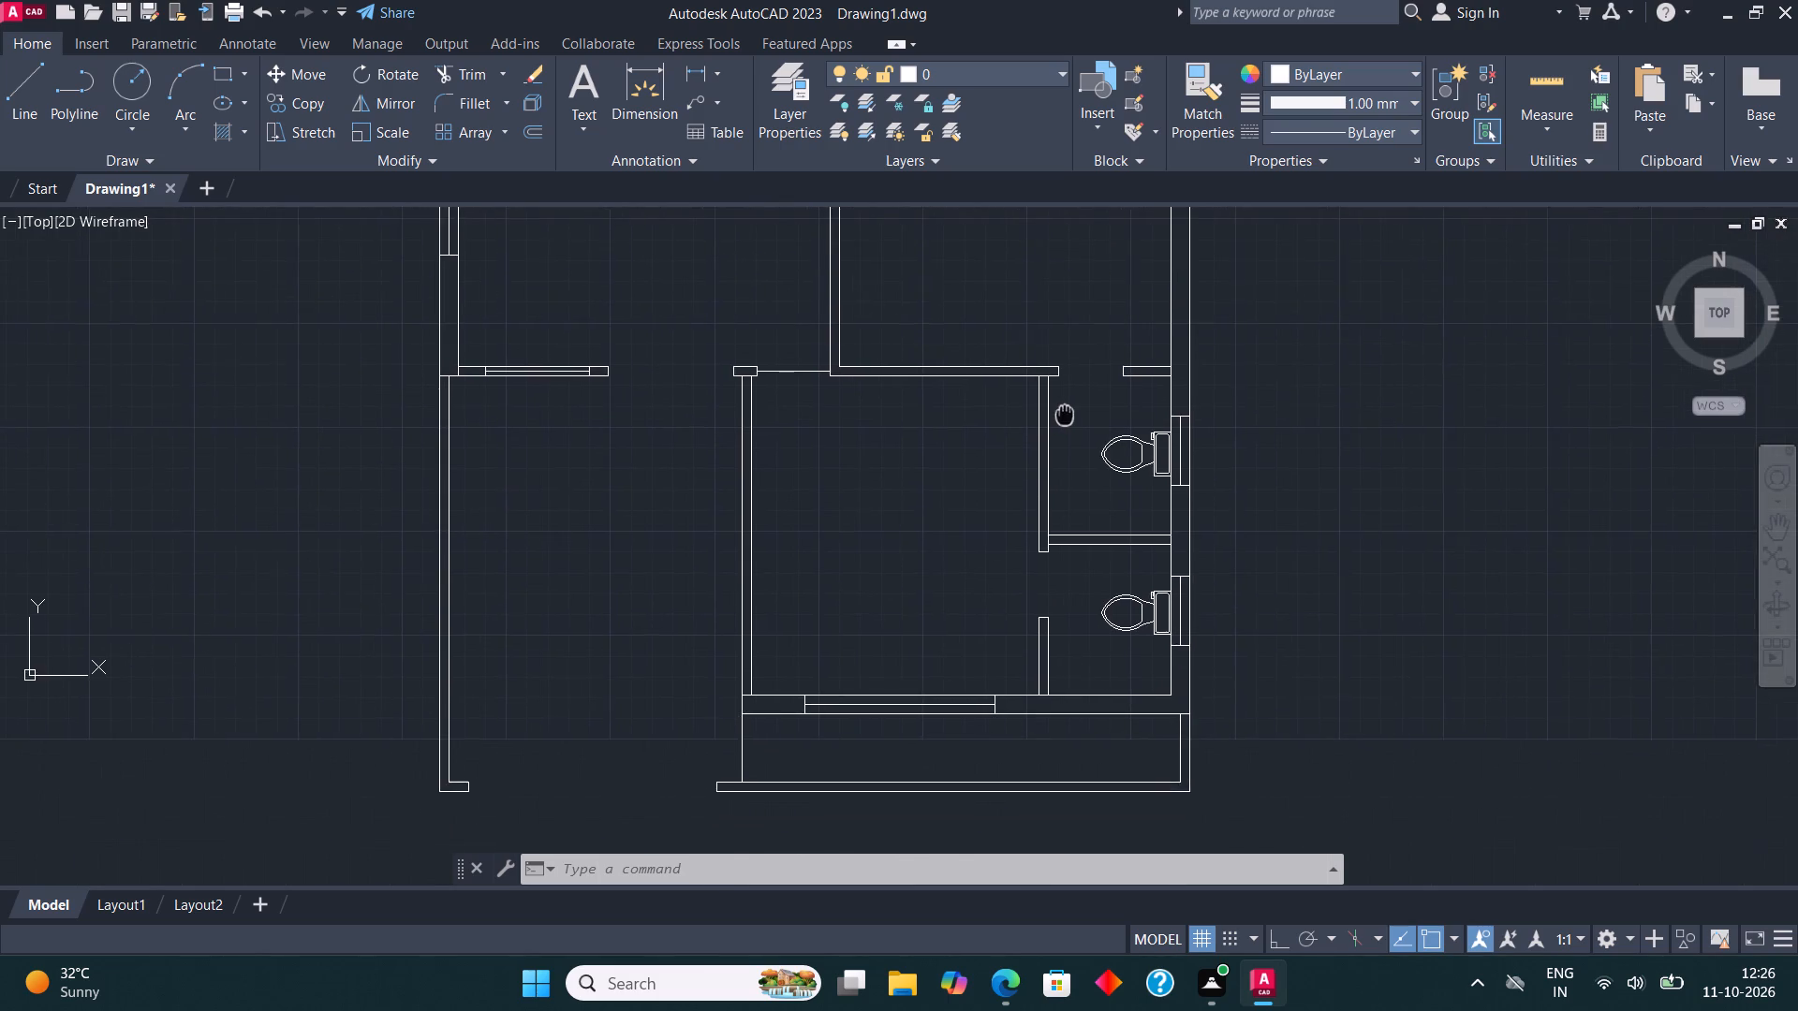
pyautogui.moveTo(1065, 413); pyautogui.dragTo(1142, 549, button='middle')
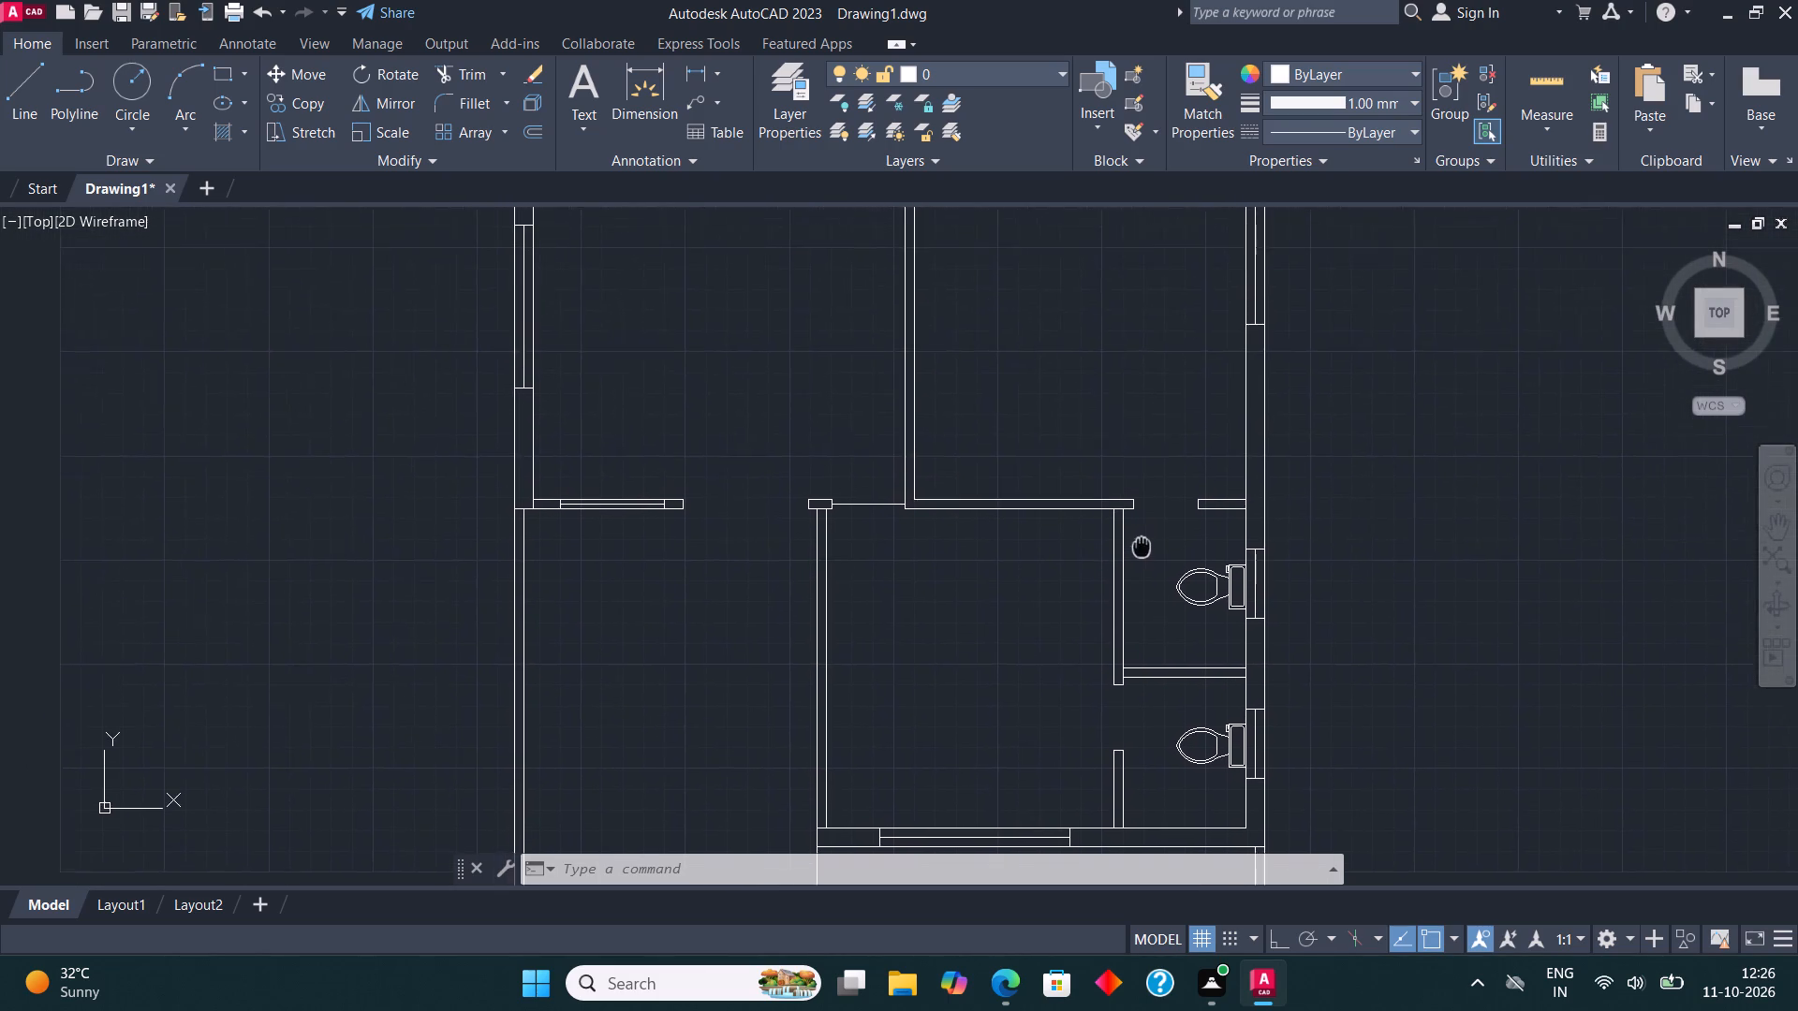
pyautogui.moveTo(1142, 549); pyautogui.dragTo(1142, 574, button='middle')
pyautogui.scroll(-1, 1114, 550)
pyautogui.moveTo(1126, 470); pyautogui.dragTo(1111, 474, button='middle')
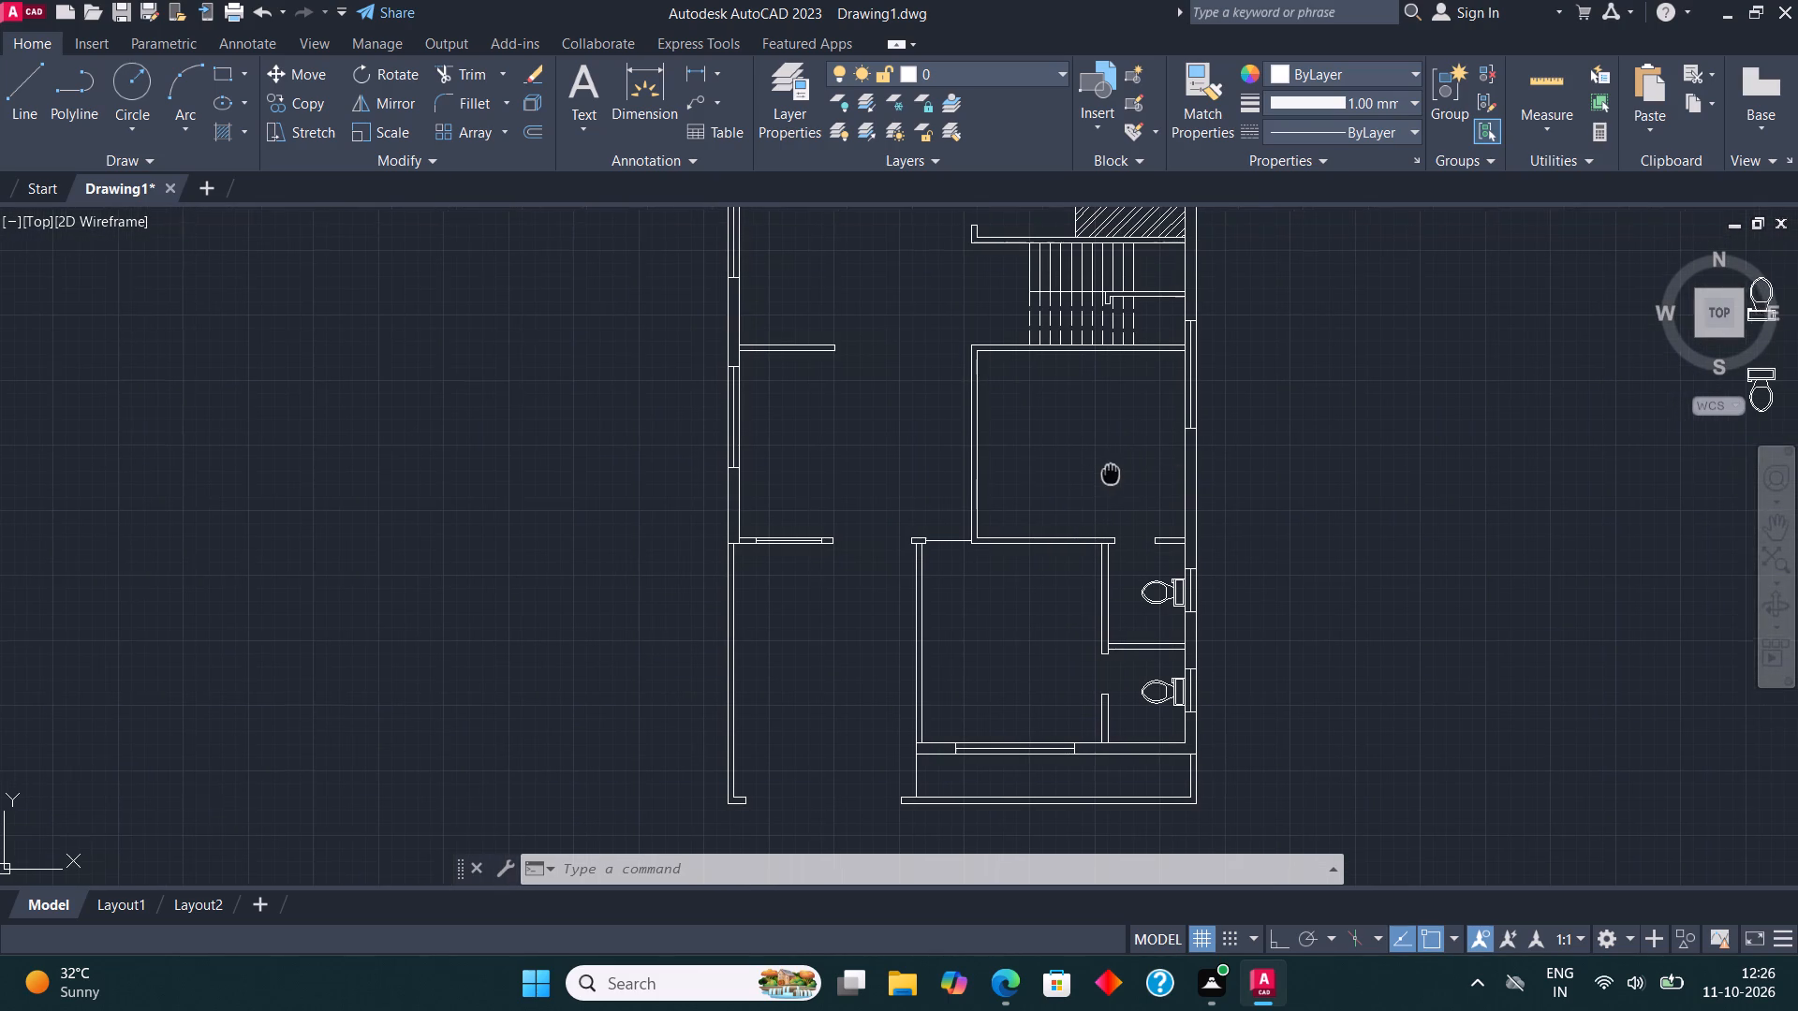
pyautogui.moveTo(1111, 474); pyautogui.dragTo(1078, 612, button='middle')
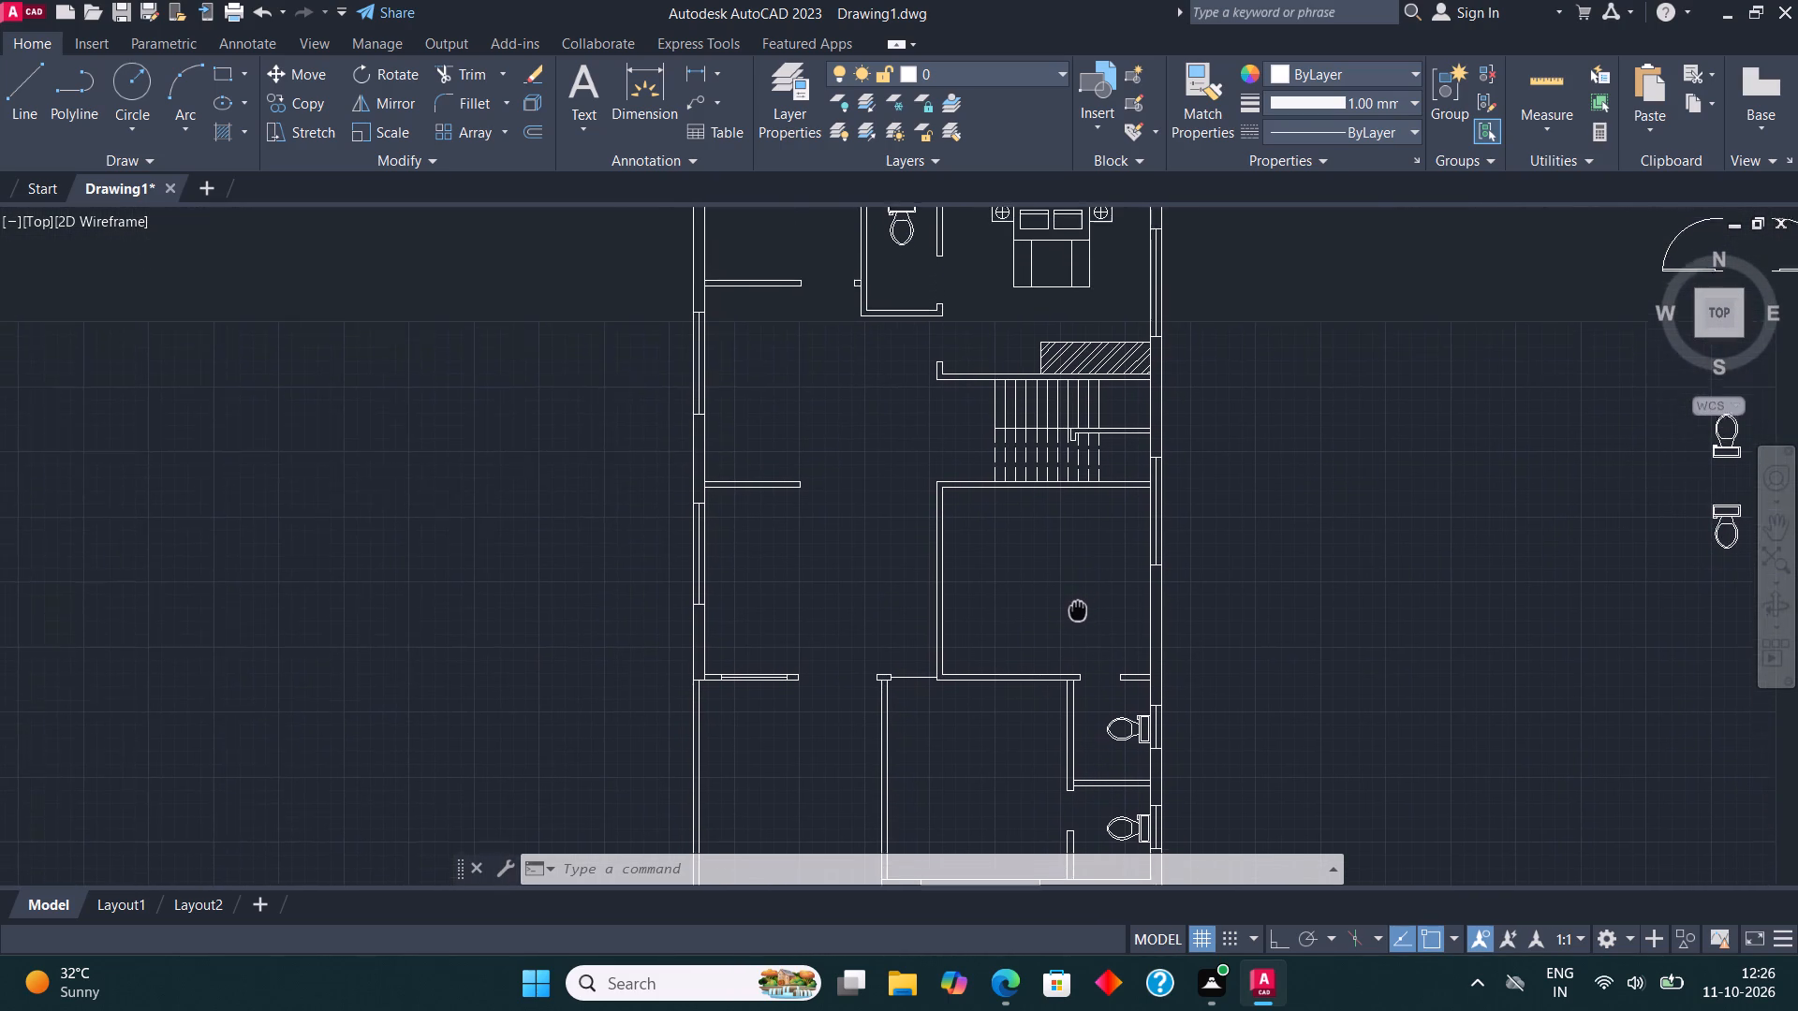
pyautogui.moveTo(1078, 612); pyautogui.dragTo(1089, 651, button='middle')
pyautogui.moveTo(921, 405); pyautogui.dragTo(949, 525, button='middle')
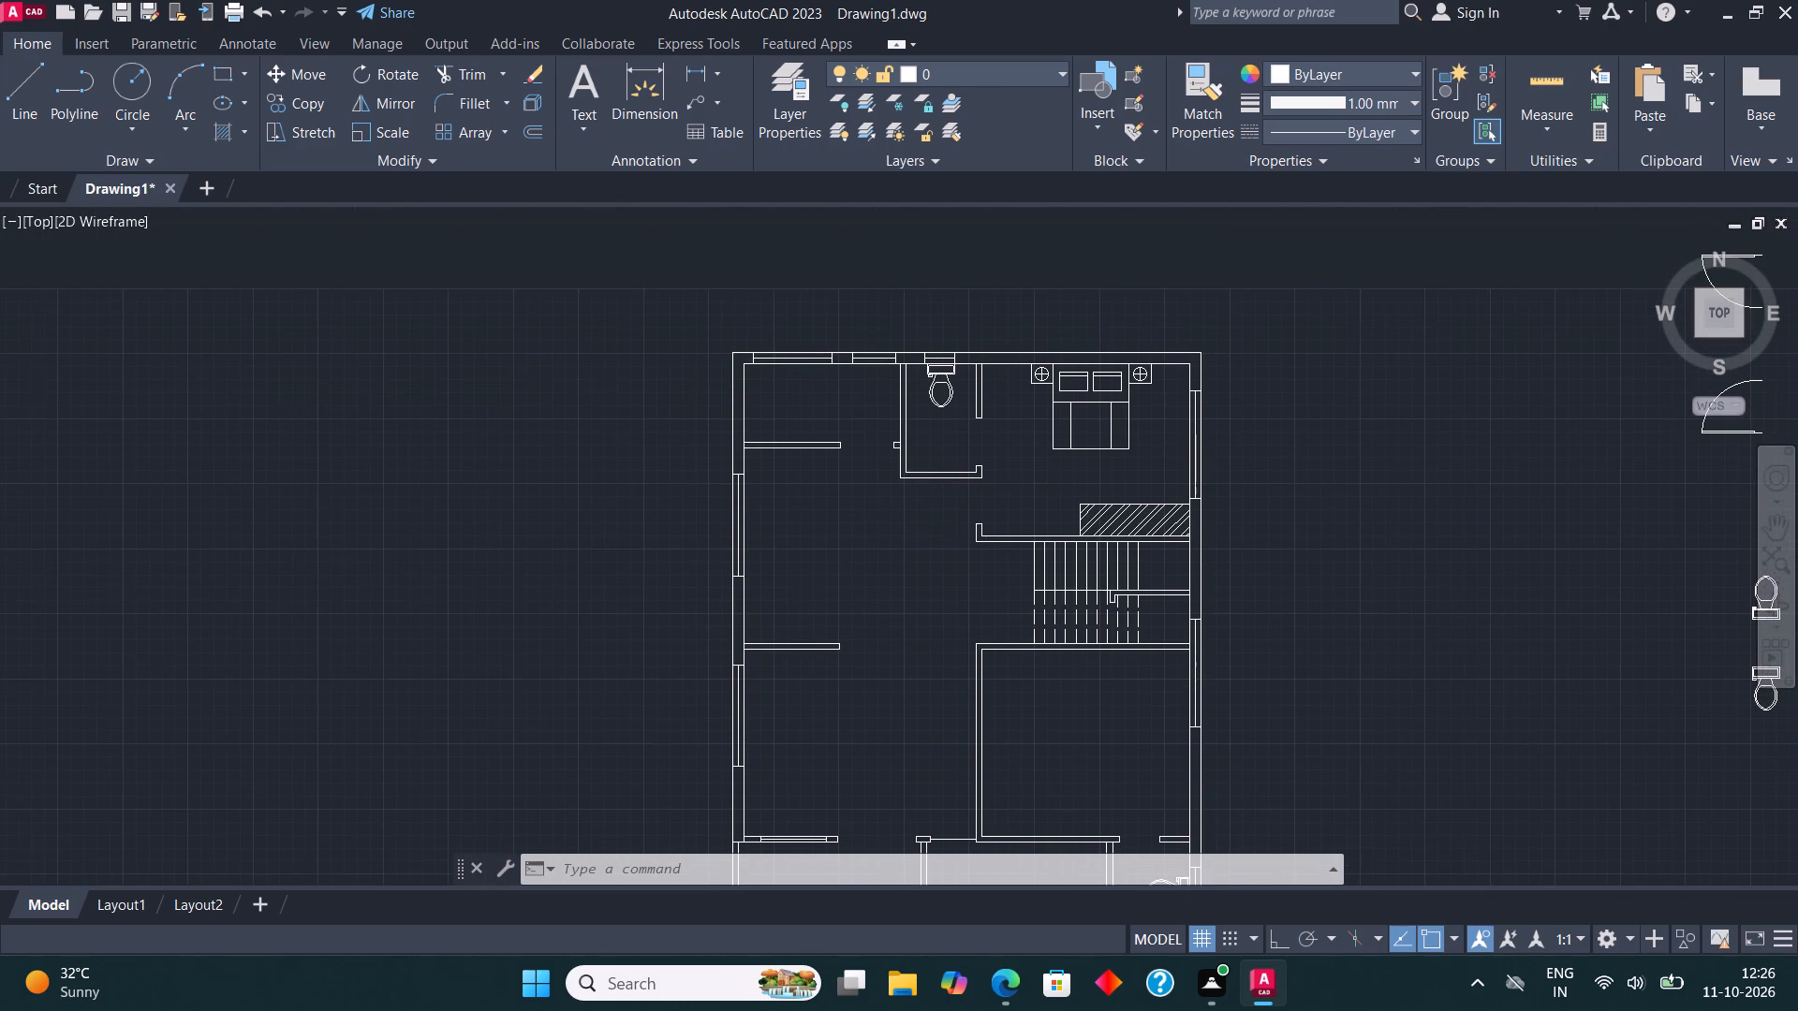
pyautogui.scroll(4, 848, 457)
pyautogui.moveTo(871, 301); pyautogui.dragTo(866, 396, button='middle')
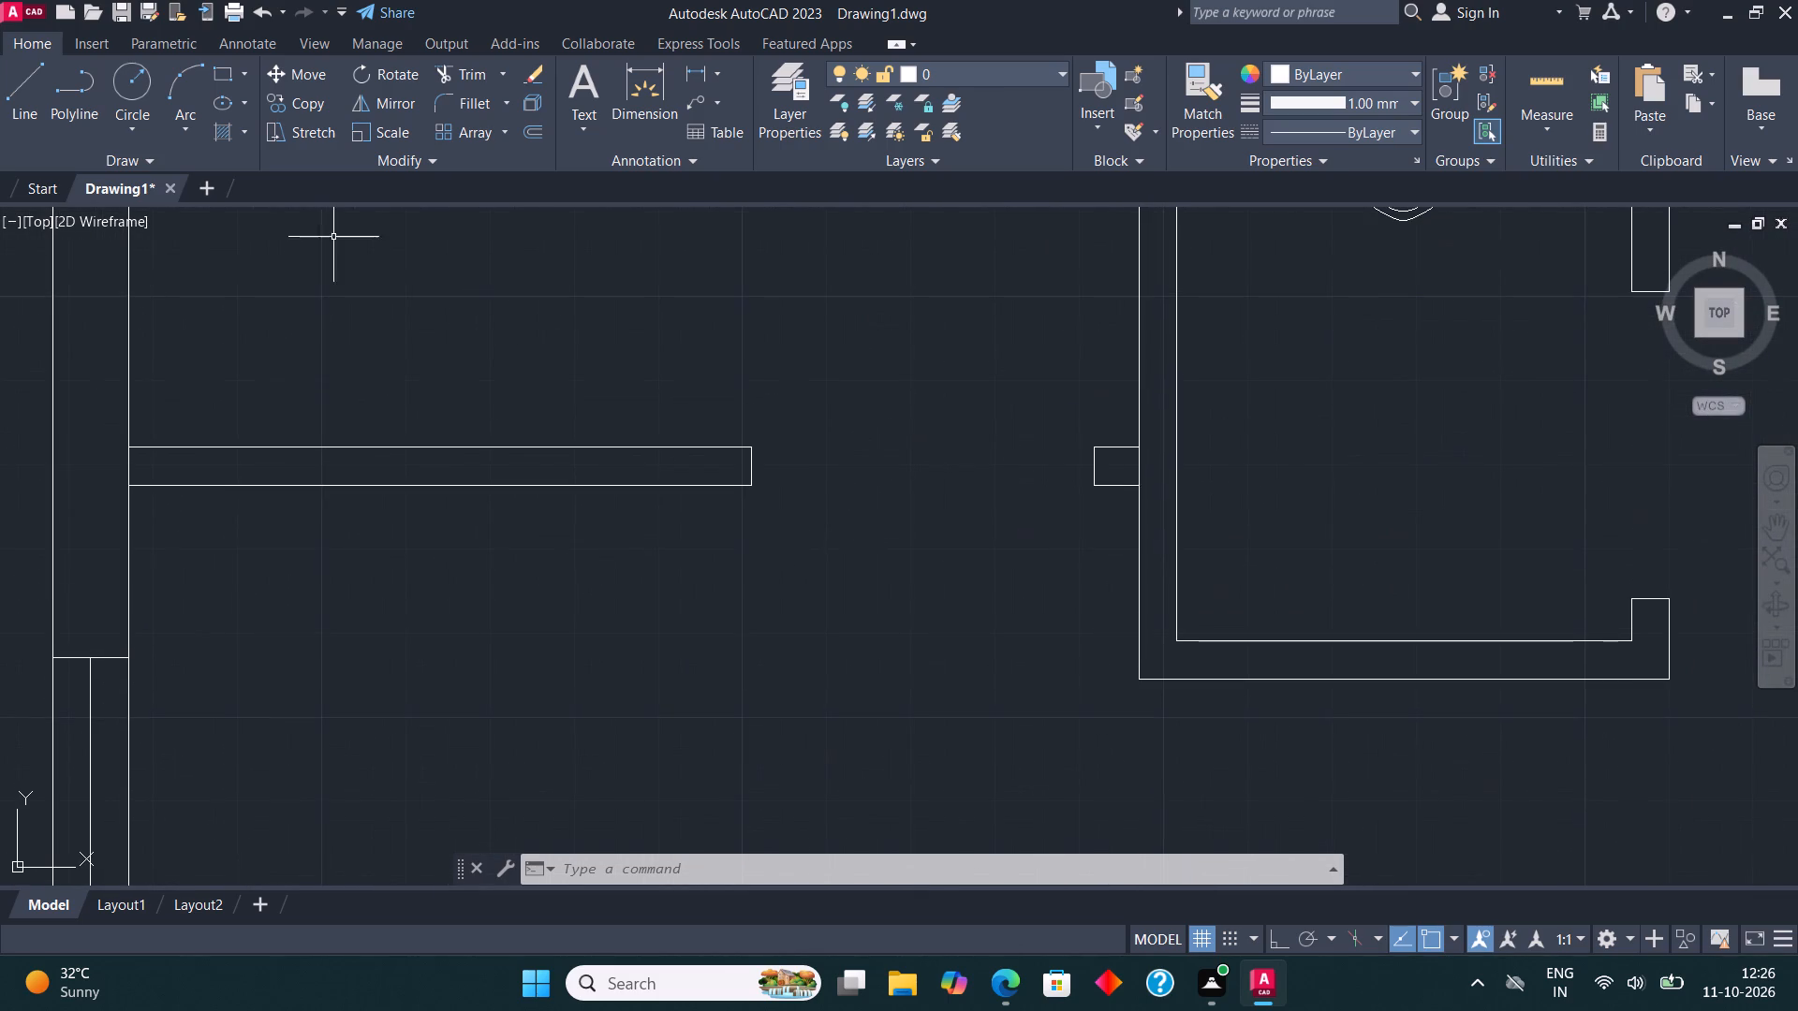
pyautogui.click(29, 82)
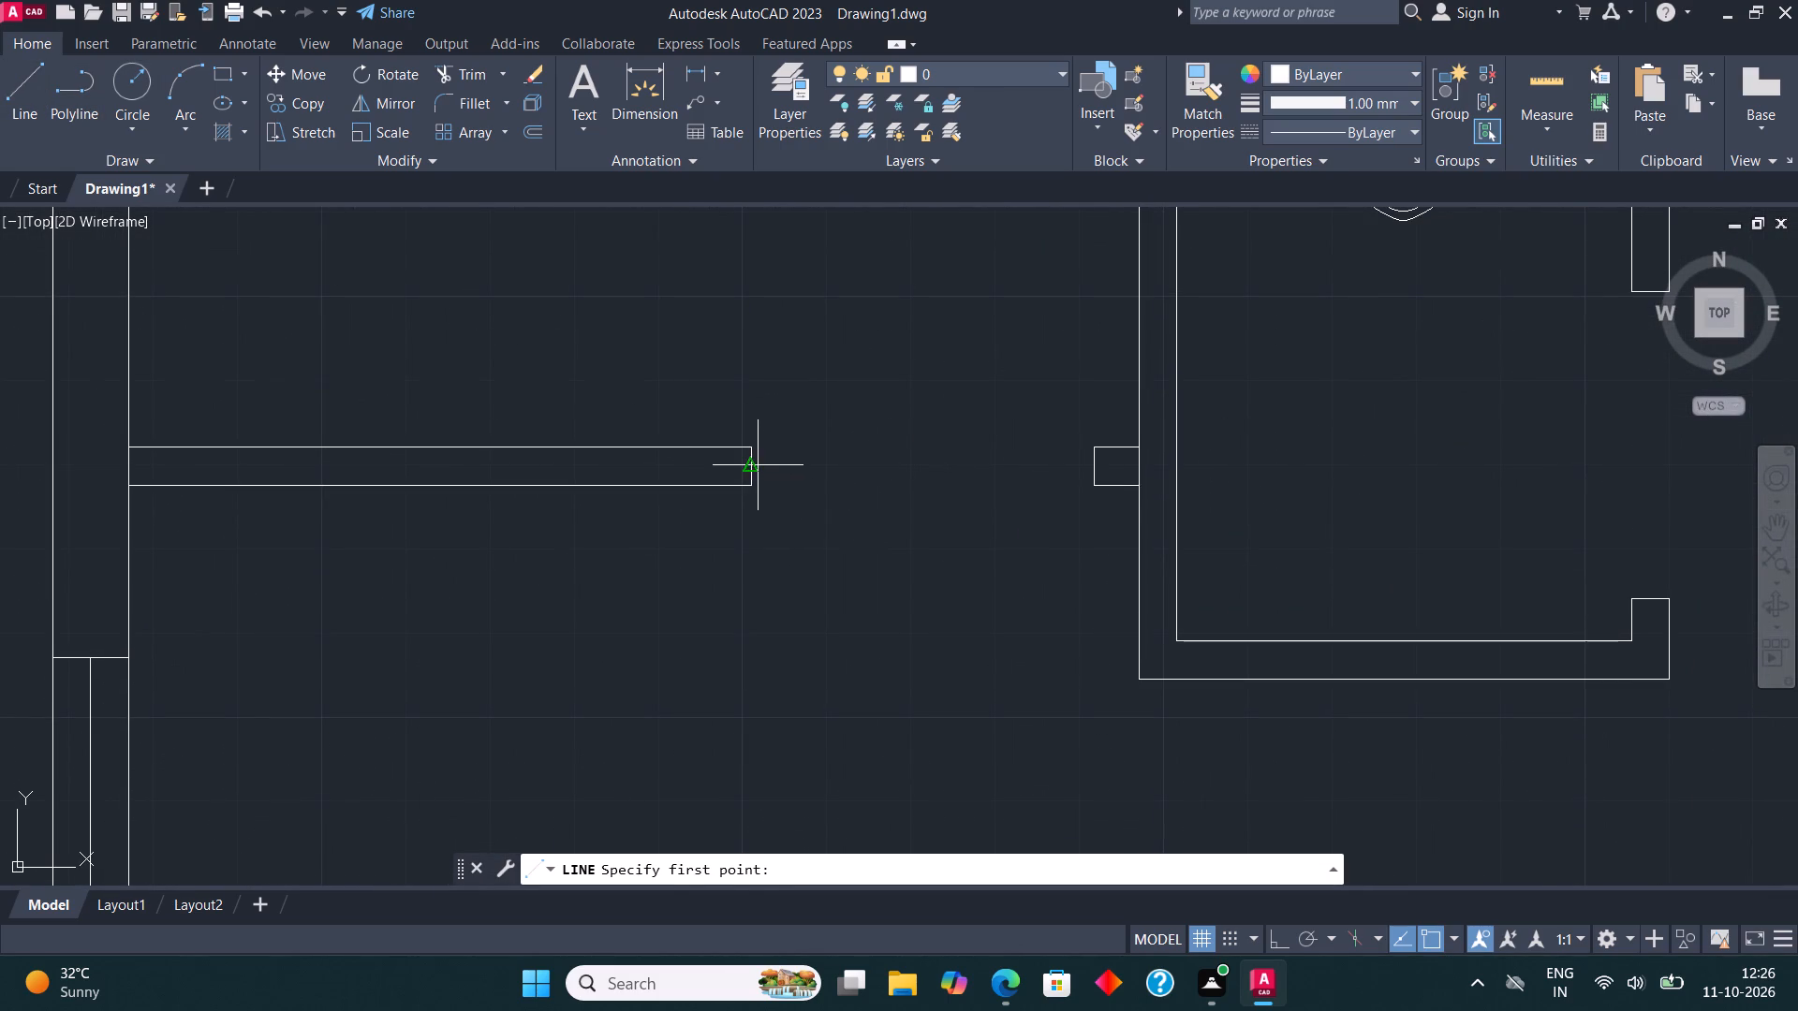
pyautogui.click(758, 465)
pyautogui.click(1089, 470)
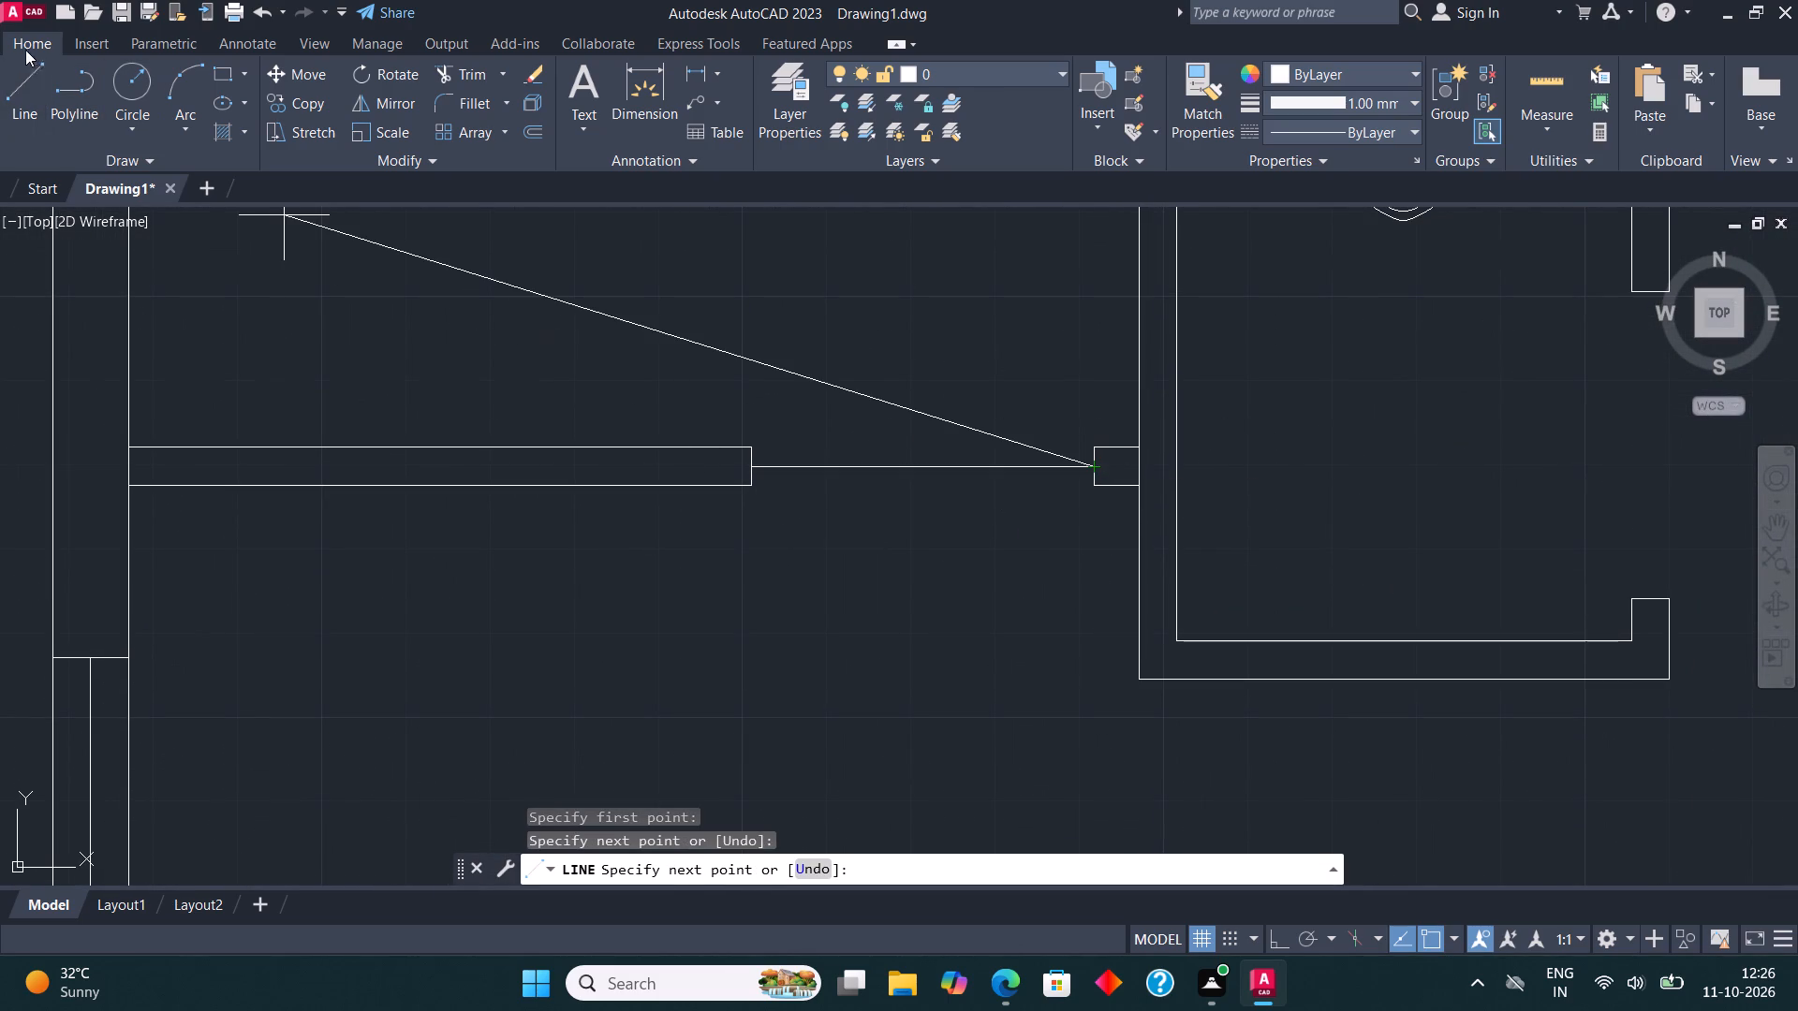
# Draw a vertical line between the wall-end midpoints across the upper bathroom's door opening on its bedroom side.
pyautogui.click(24, 69)
pyautogui.scroll(-2, 499, 371)
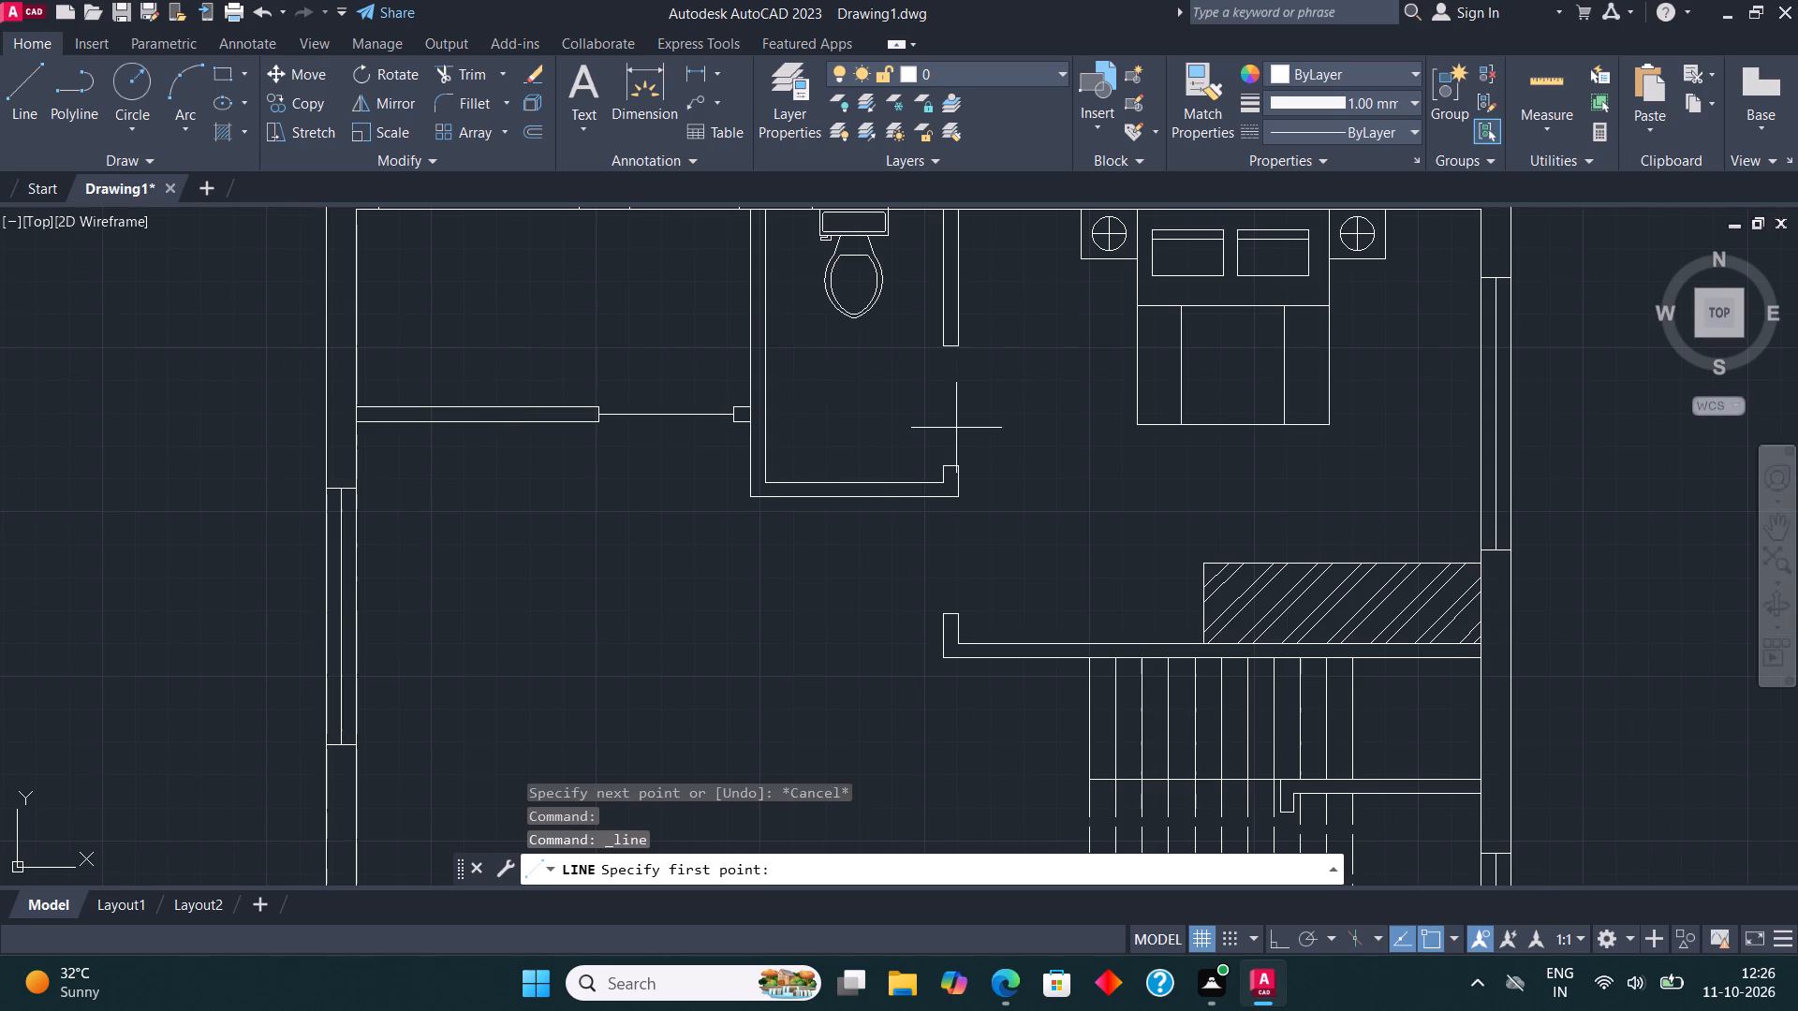
pyautogui.scroll(1, 959, 425)
pyautogui.click(943, 485)
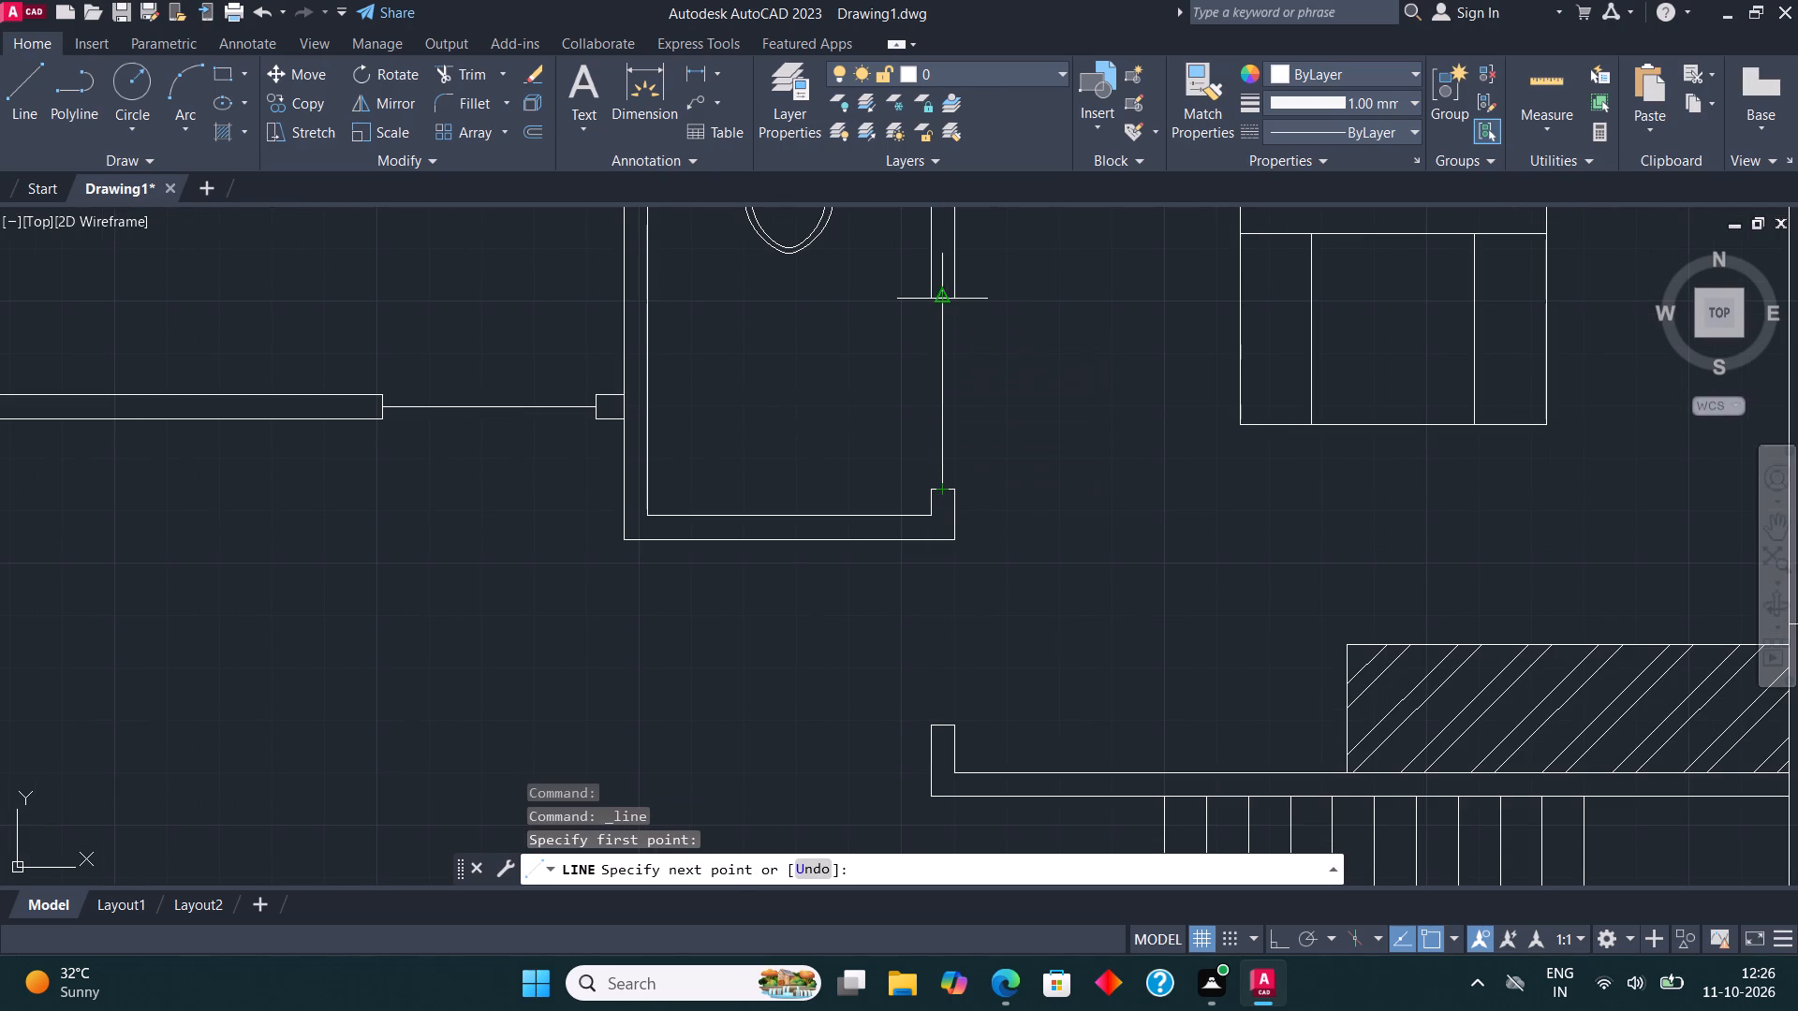
pyautogui.click(945, 304)
# Draw a vertical line across the bedroom's door opening, from the wall stub above the staircase up to the bathroom's lower wall.
pyautogui.click(19, 67)
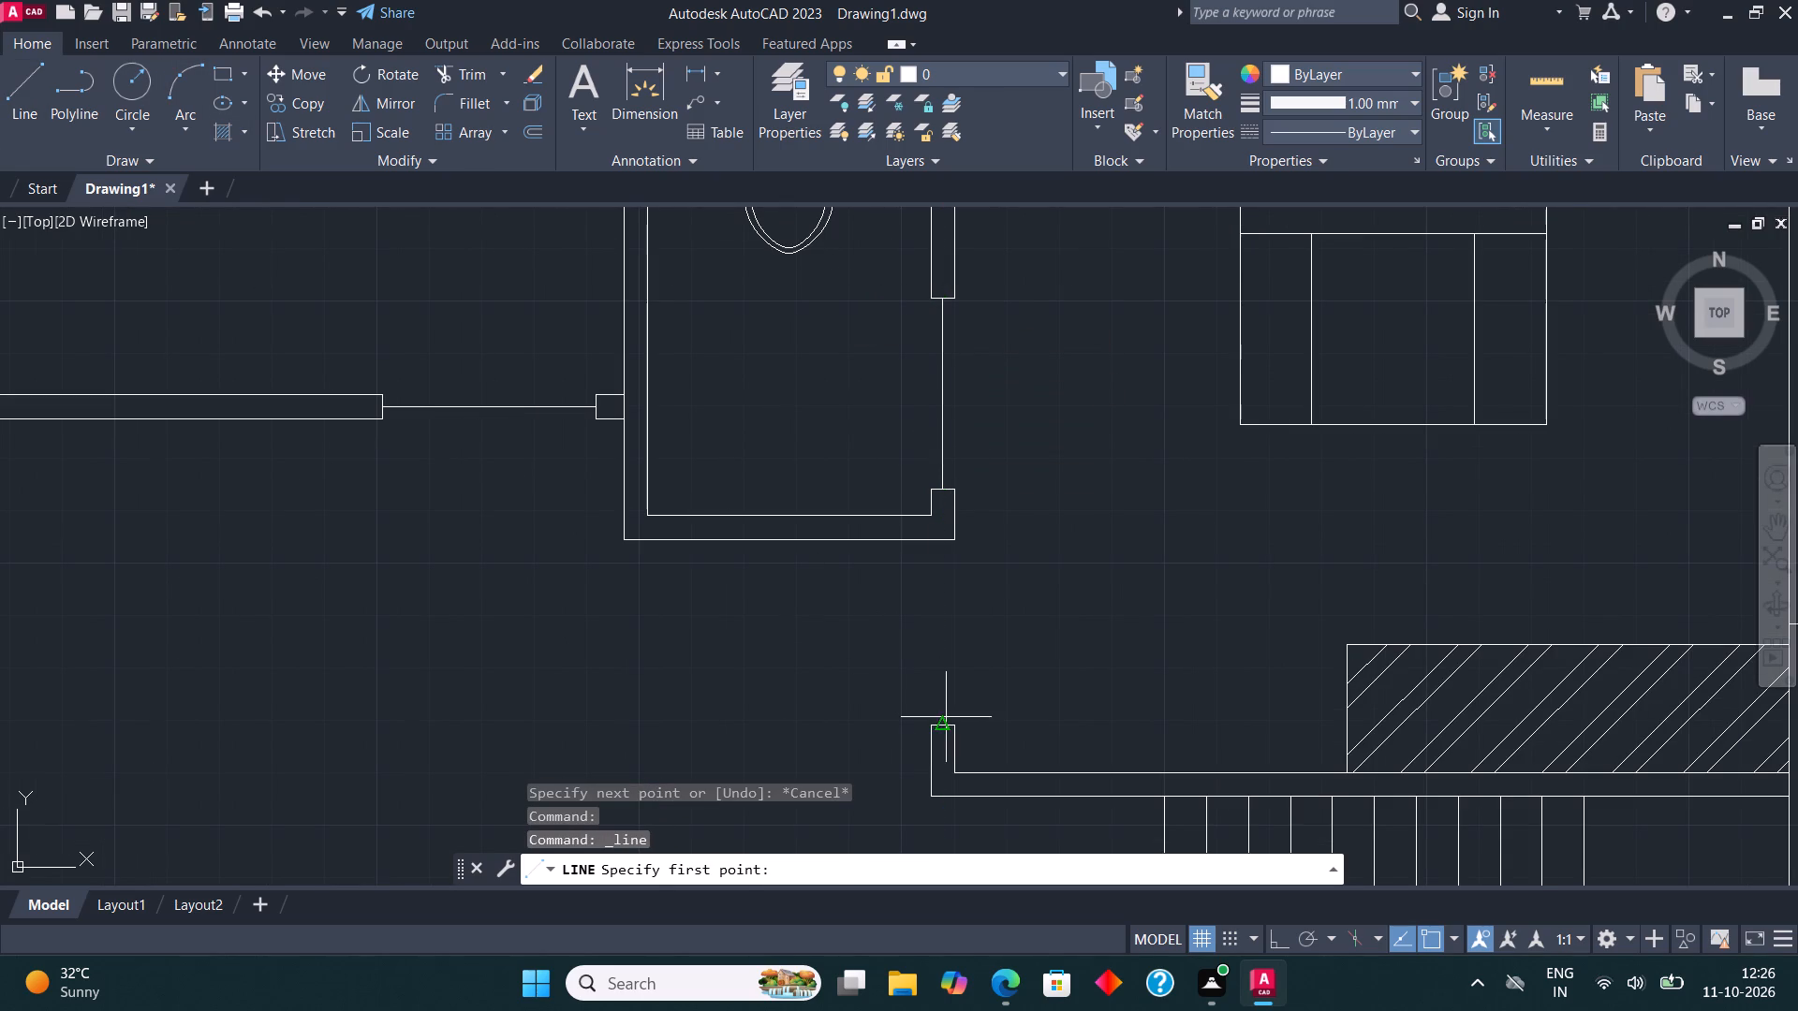
pyautogui.click(946, 720)
pyautogui.click(937, 545)
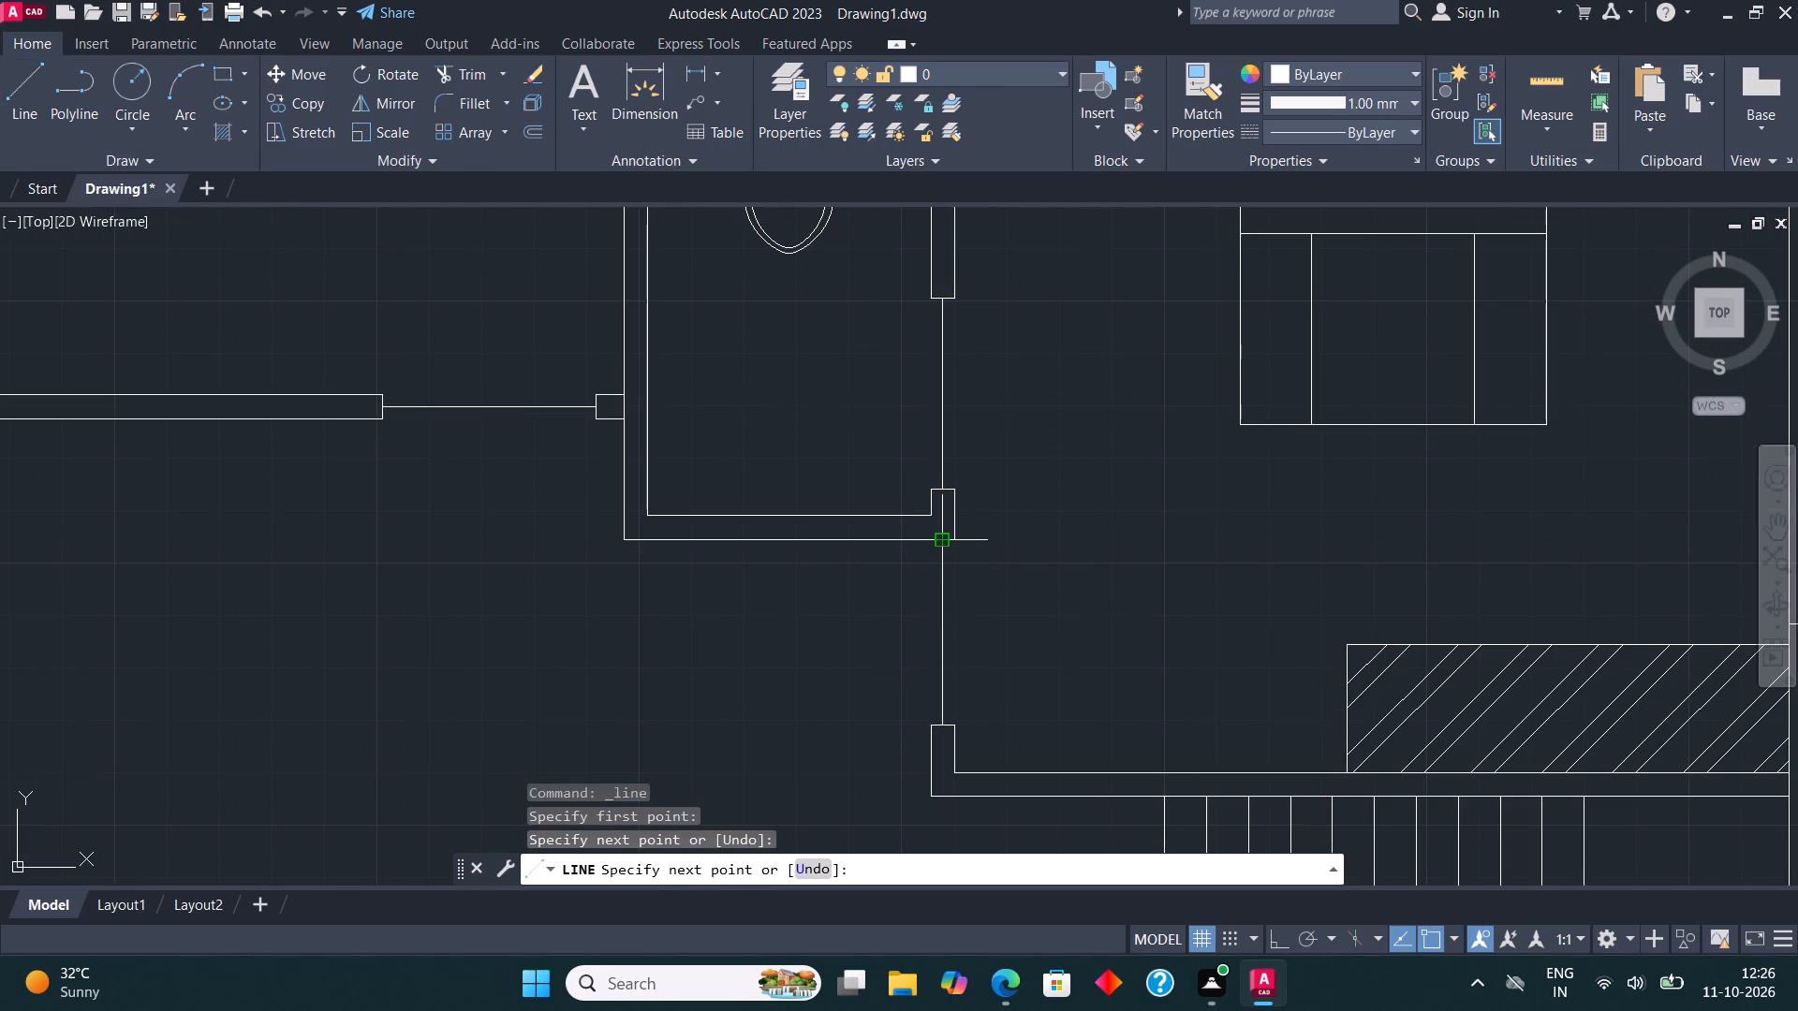
# Draw a line across the next door opening still open in the plan.
pyautogui.click(15, 71)
pyautogui.click(23, 86)
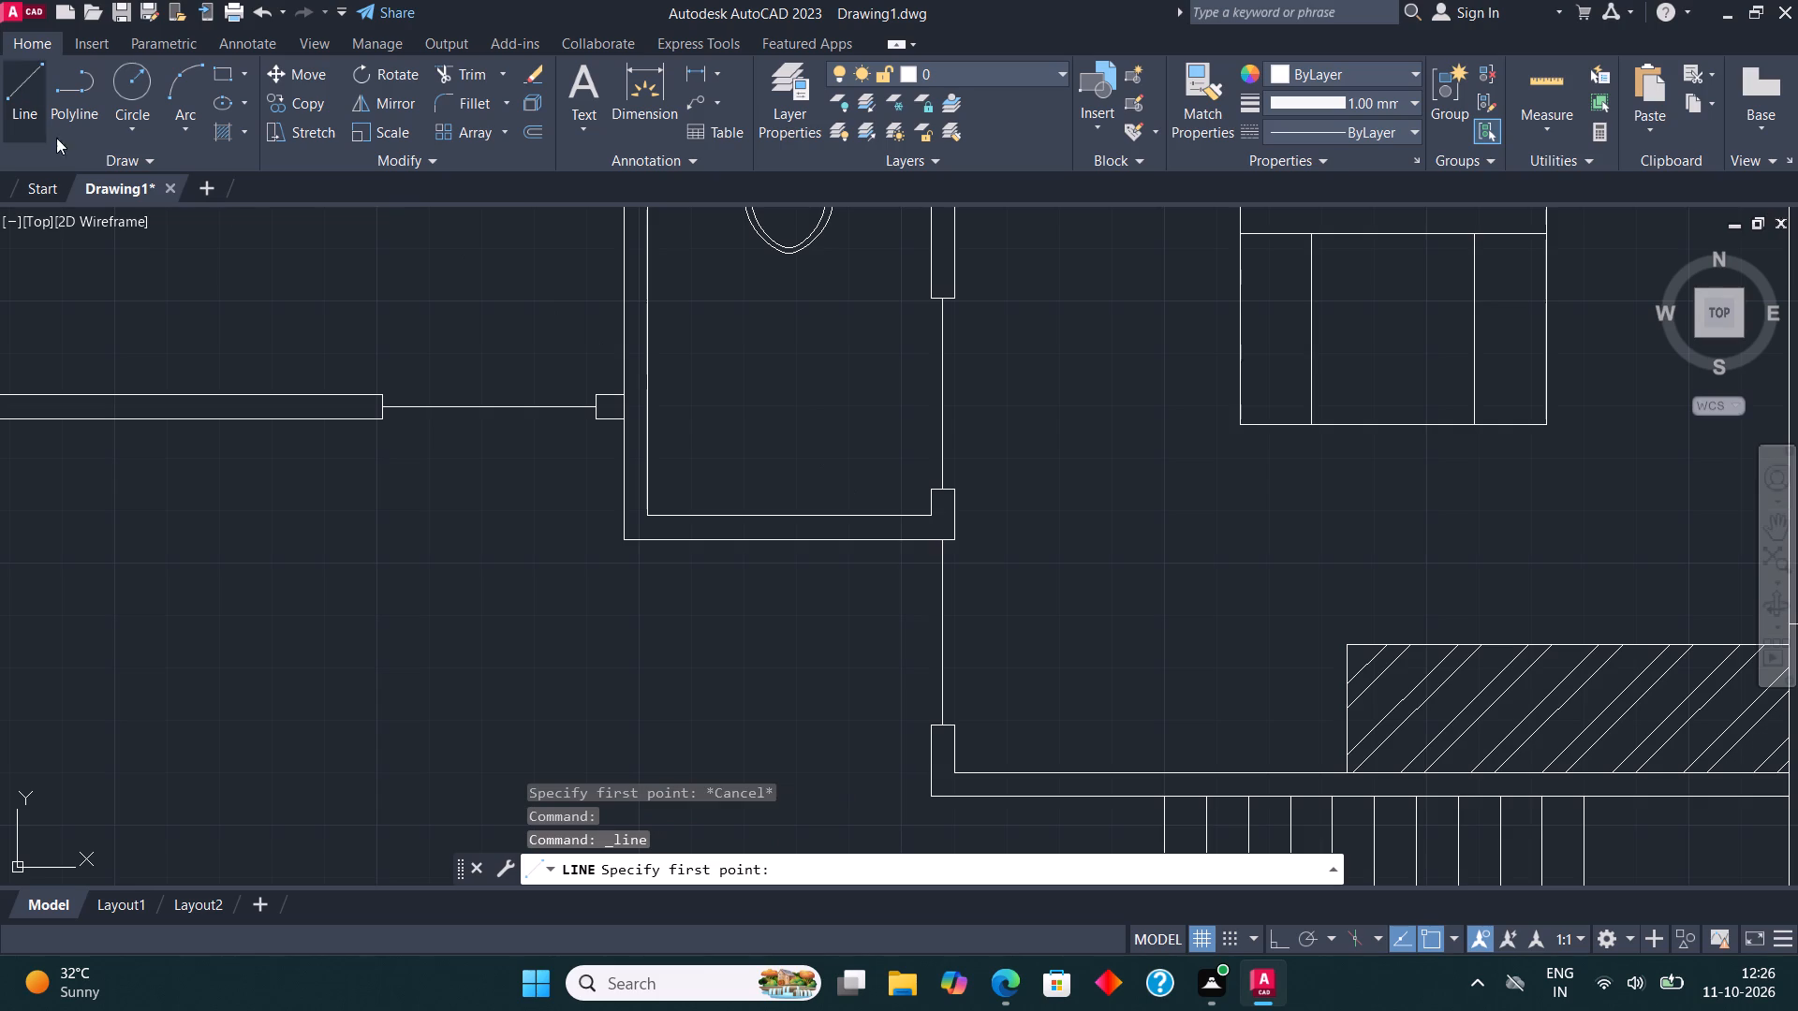
pyautogui.scroll(-3, 873, 341)
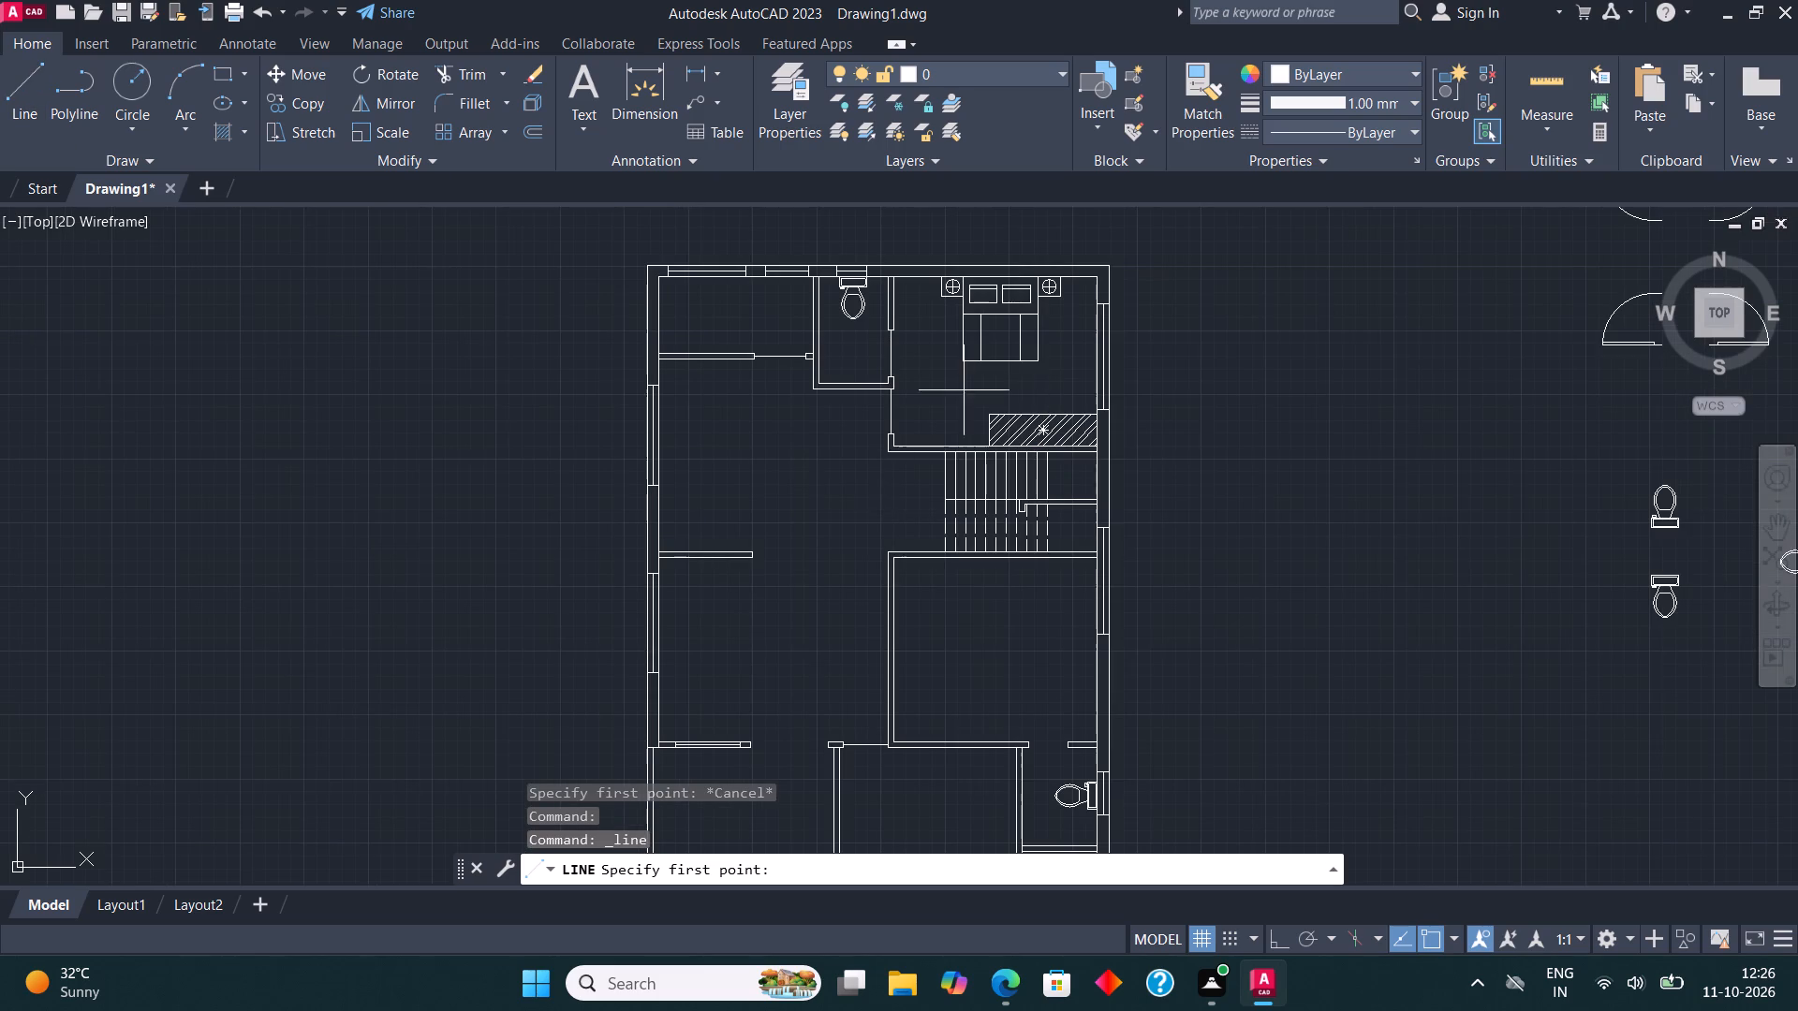
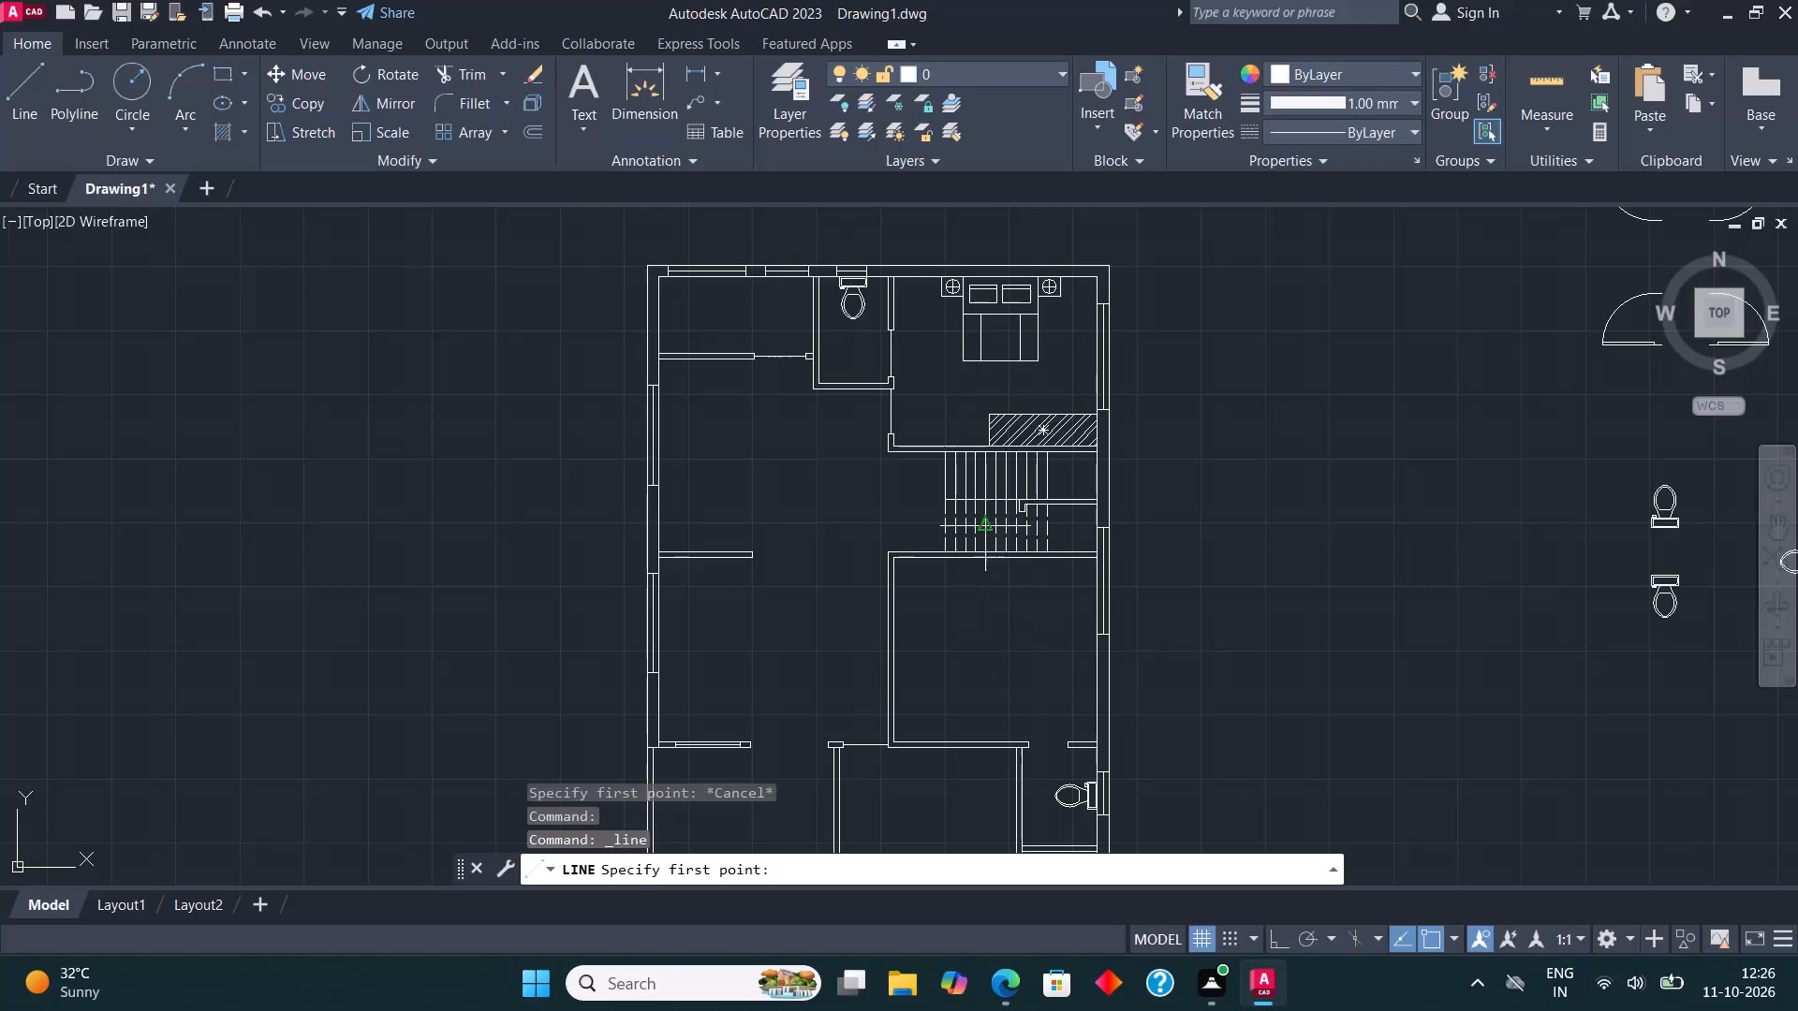
# Draw two short jamb lines across the wall below the staircase, one near its left corner and one under the stair treads.
pyautogui.scroll(3, 975, 516)
pyautogui.press('Escape')
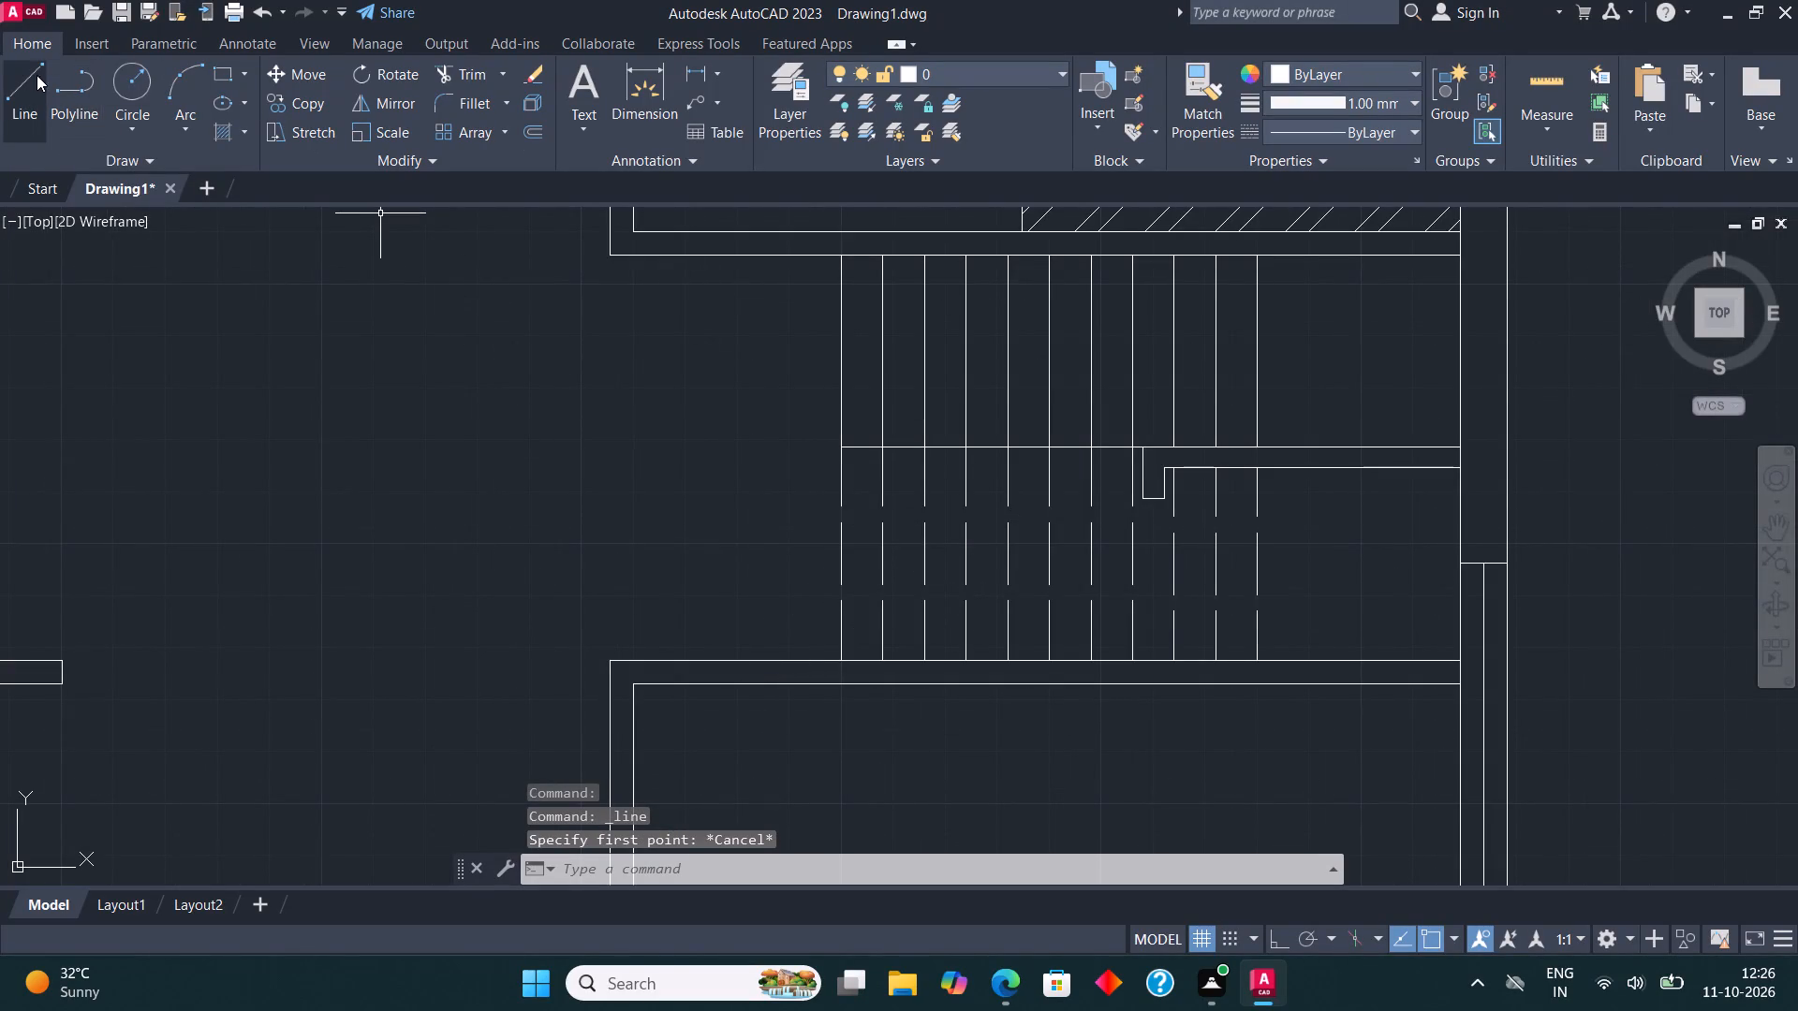
pyautogui.click(30, 73)
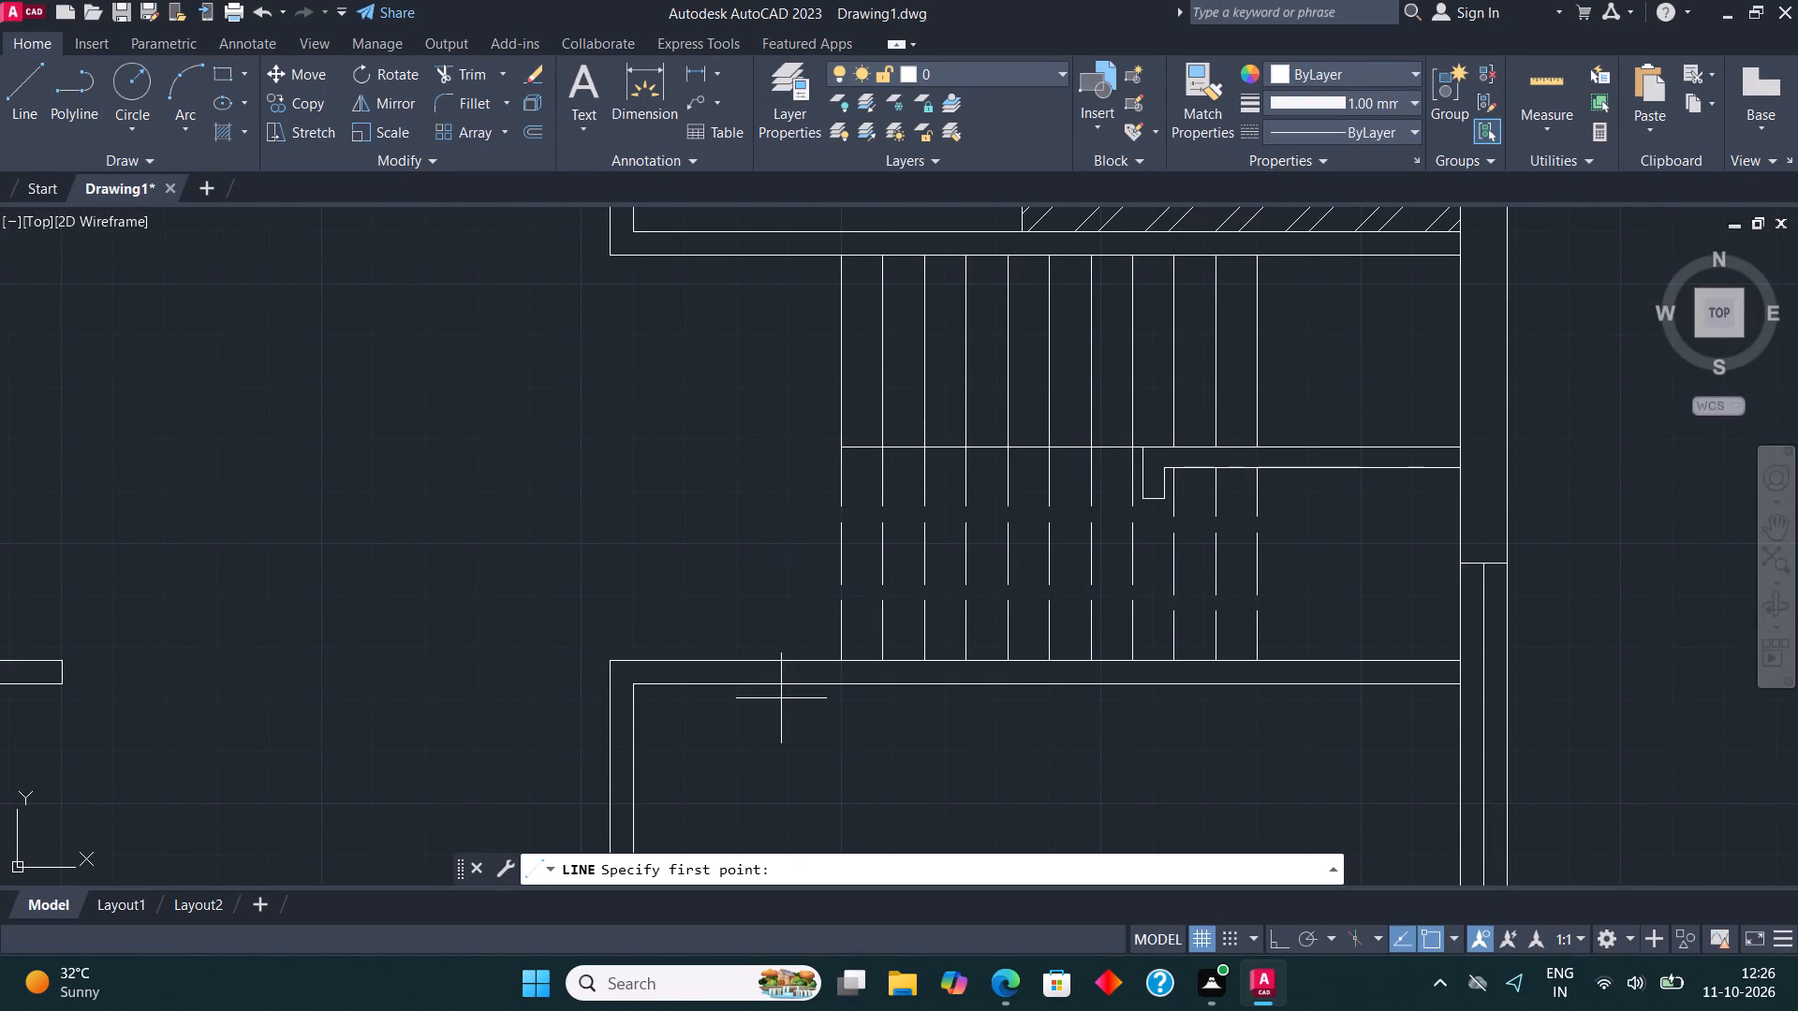
pyautogui.scroll(2, 671, 718)
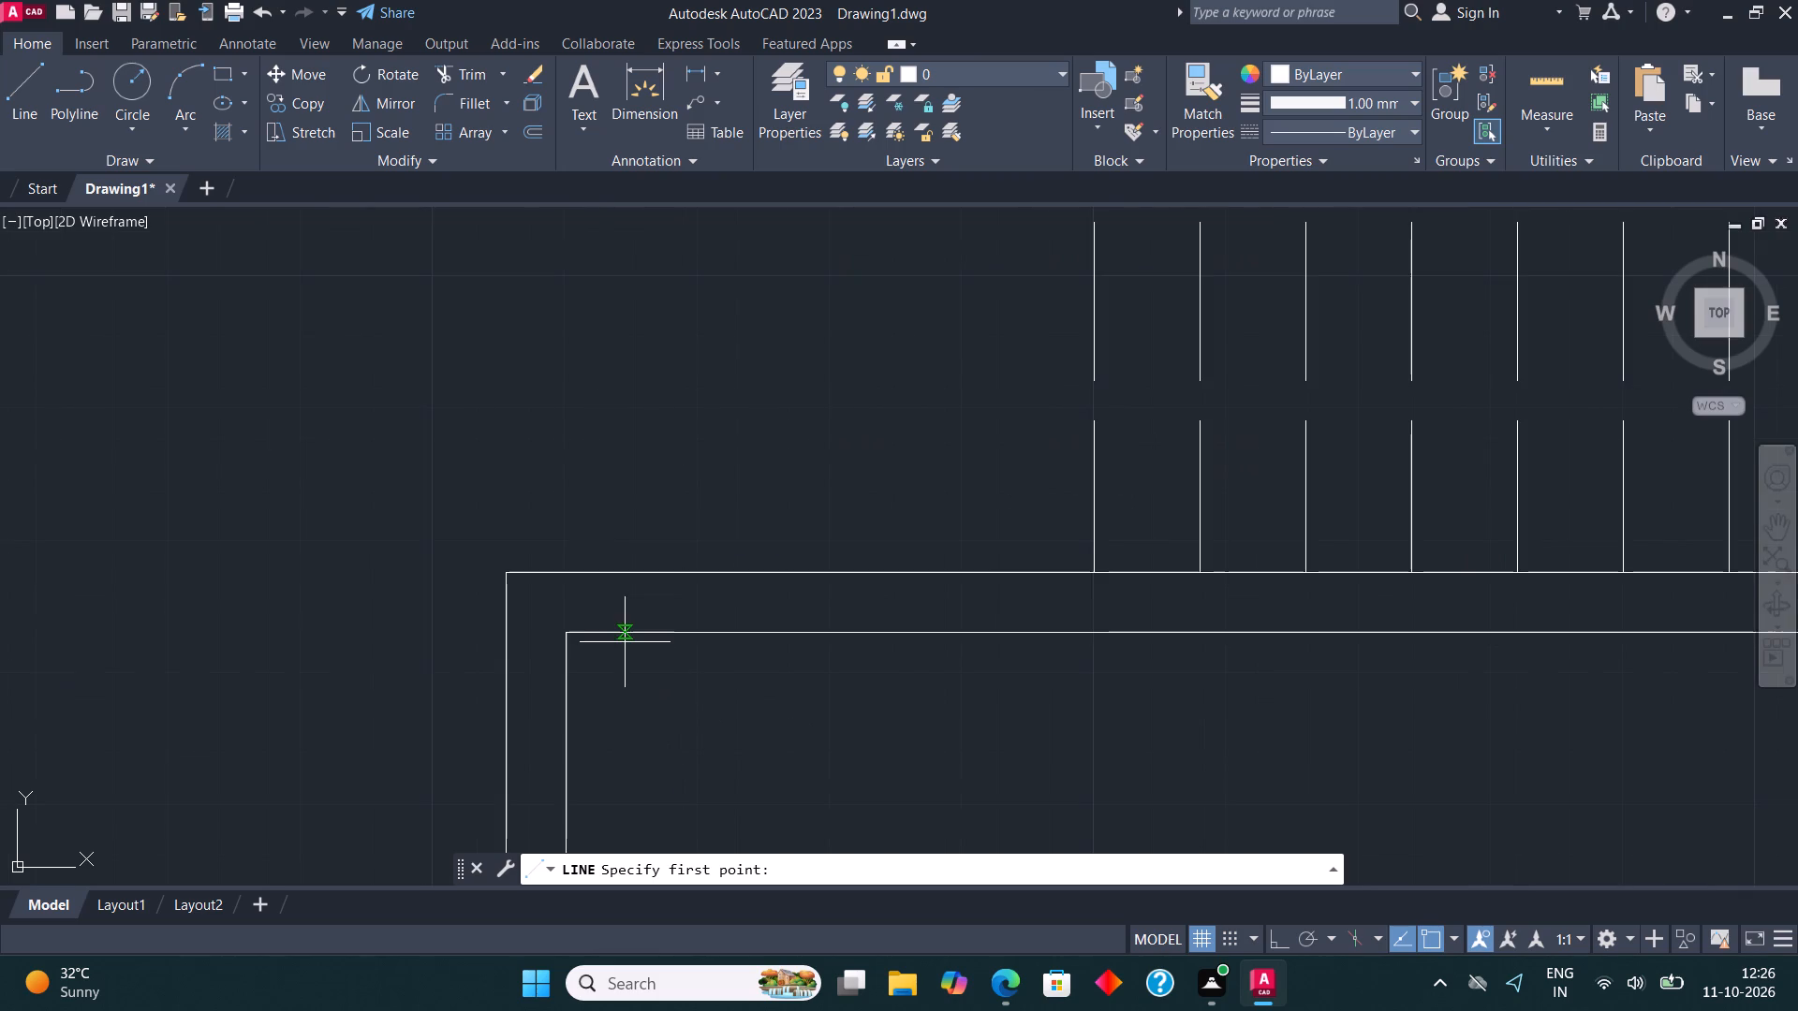
pyautogui.click(623, 641)
pyautogui.click(626, 573)
pyautogui.press('Escape')
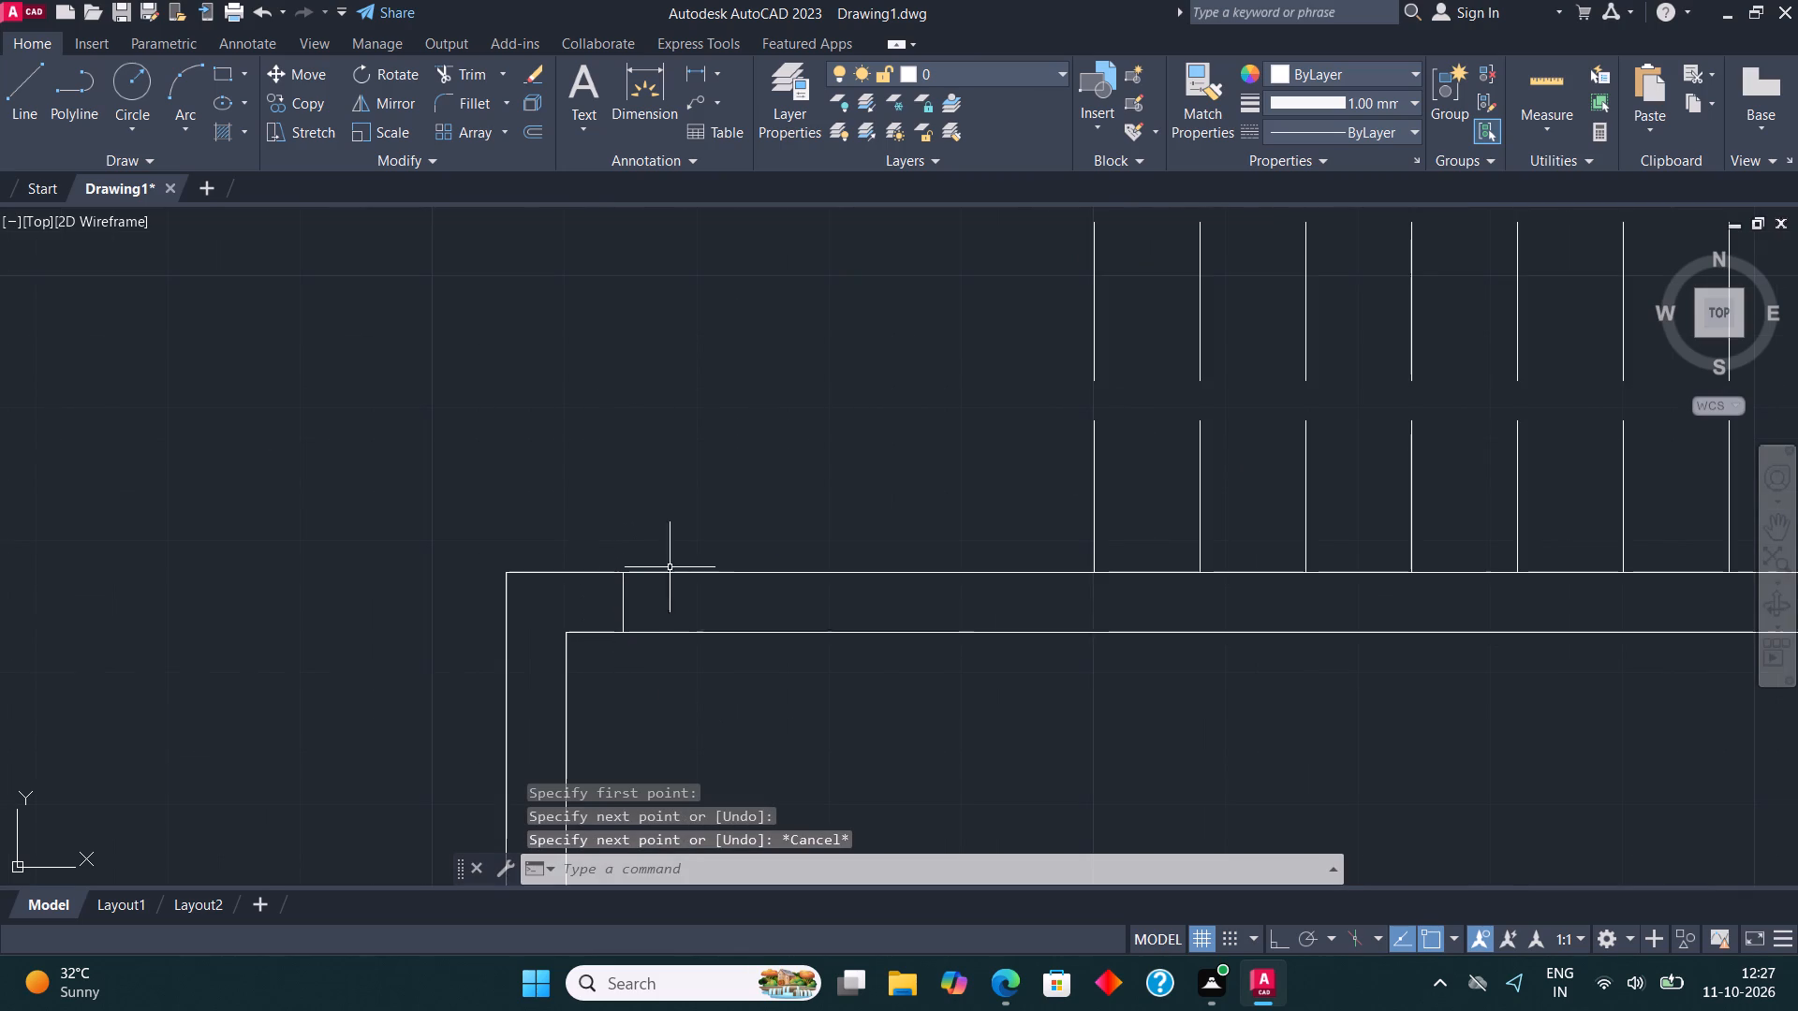
pyautogui.click(27, 86)
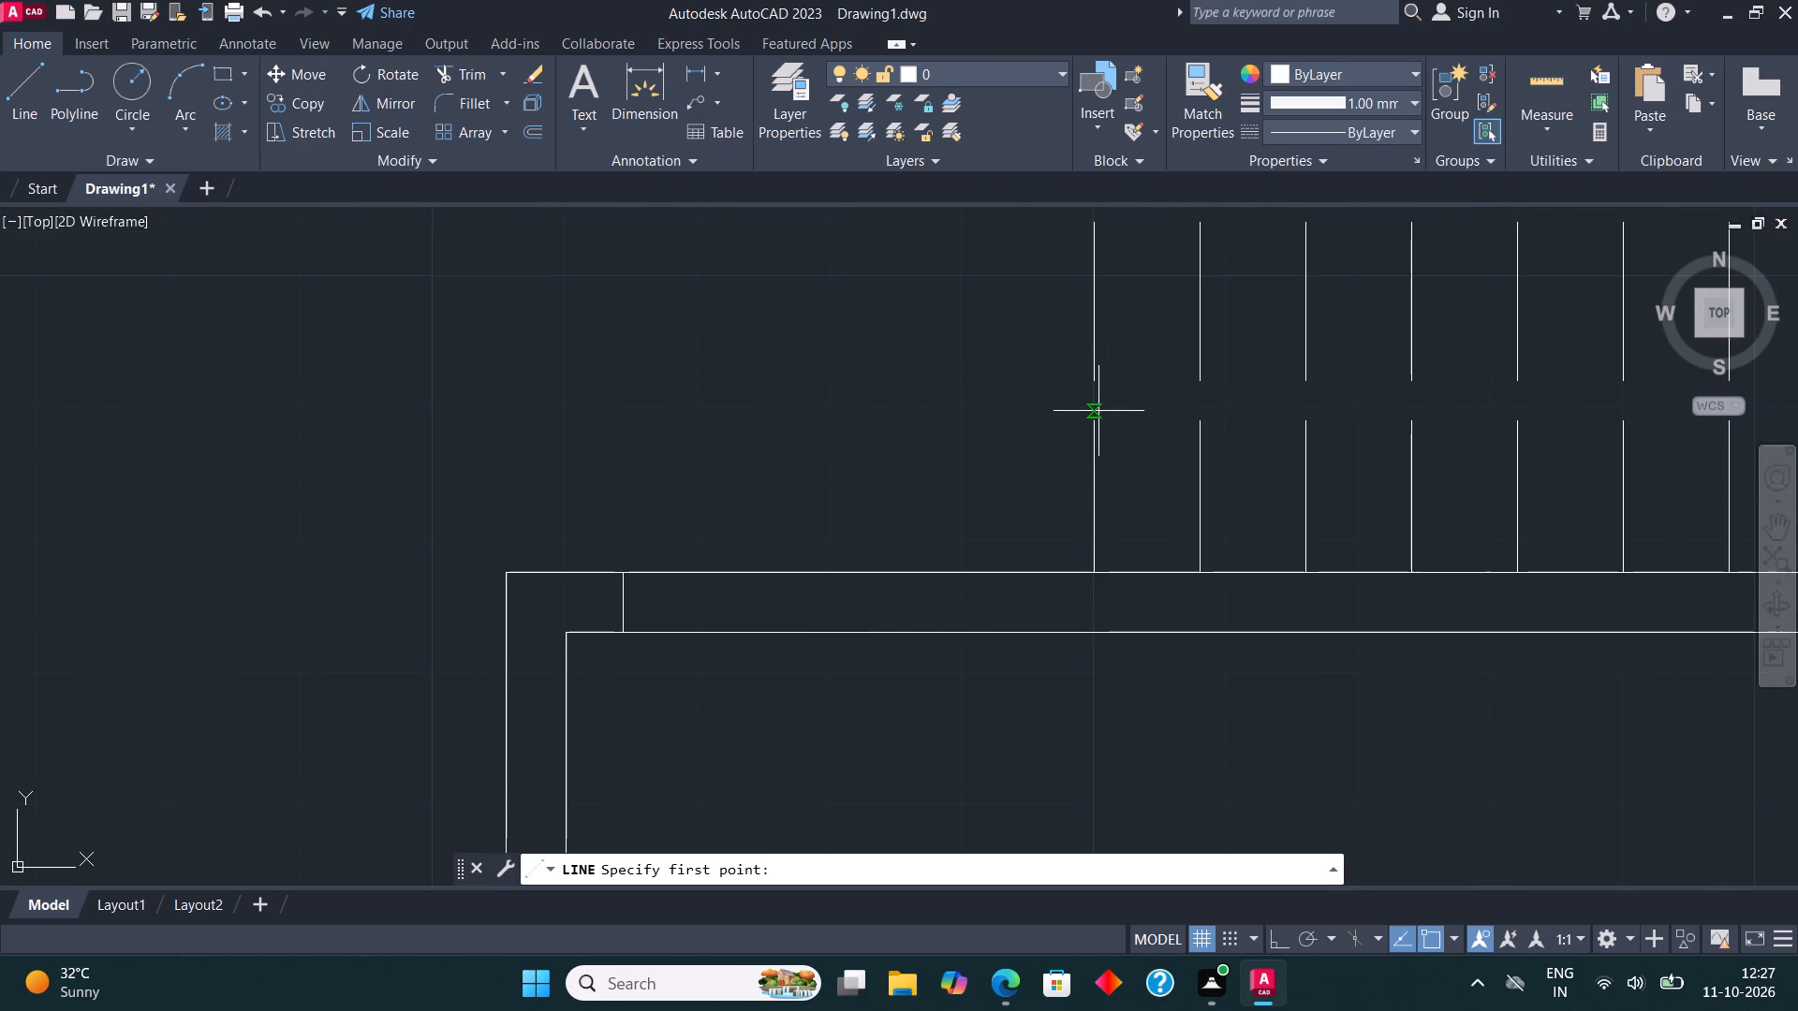
pyautogui.click(1216, 577)
pyautogui.click(1217, 630)
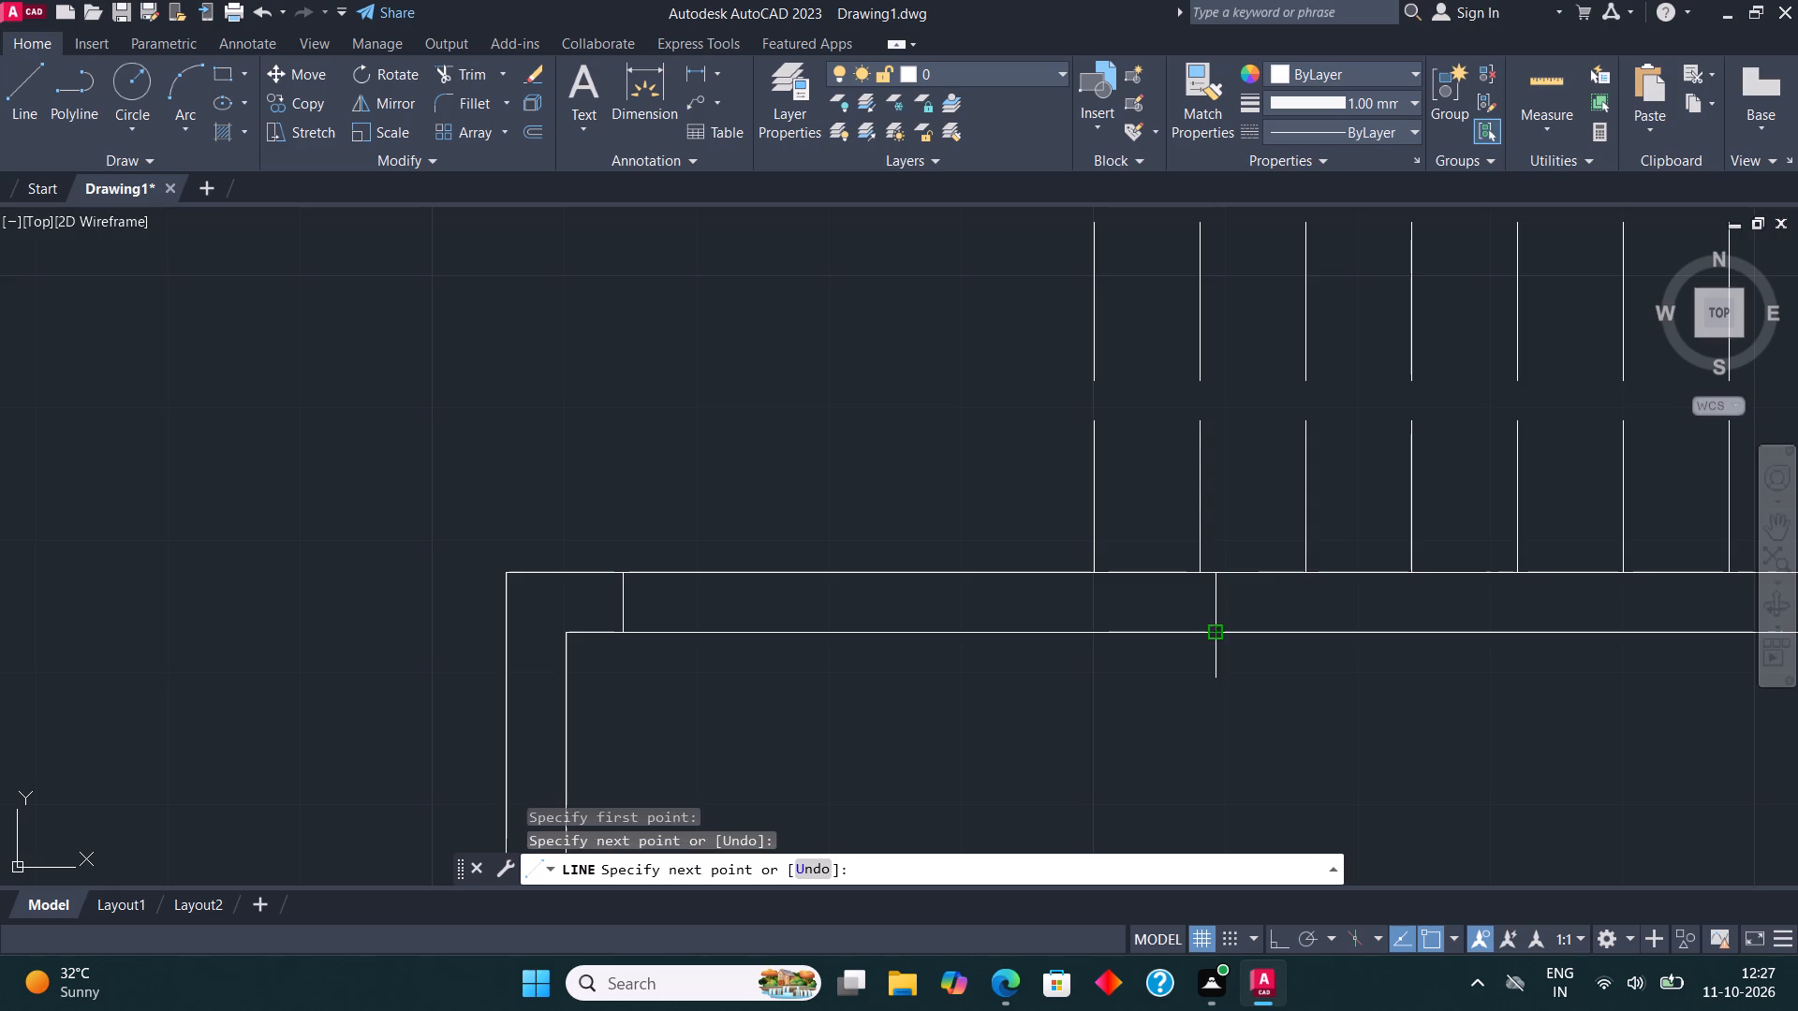
pyautogui.press('Escape')
# Trim both wall lines between the two jamb lines to open a doorway below the staircase.
pyautogui.click(455, 67)
pyautogui.click(852, 560)
pyautogui.click(872, 692)
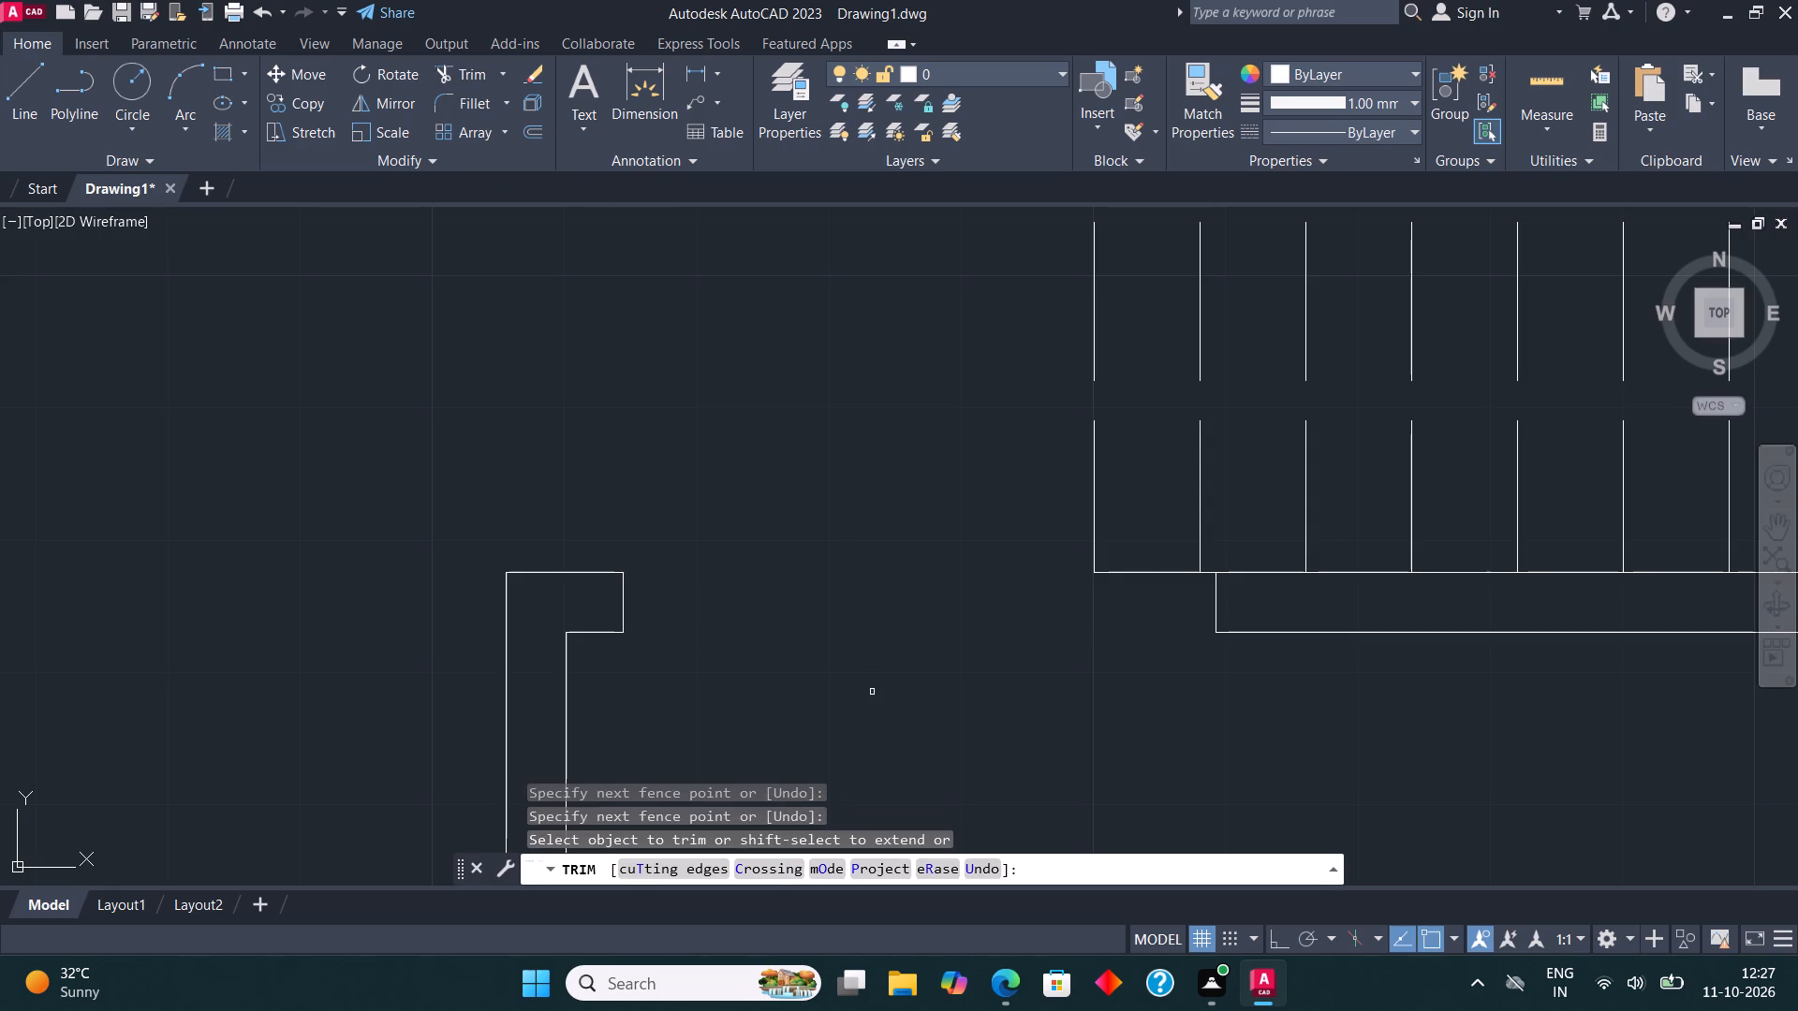
pyautogui.scroll(-3, 880, 648)
pyautogui.press('Escape')
# Draw a horizontal line between the jamb midpoints across the new doorway below the staircase.
pyautogui.scroll(-2, 818, 508)
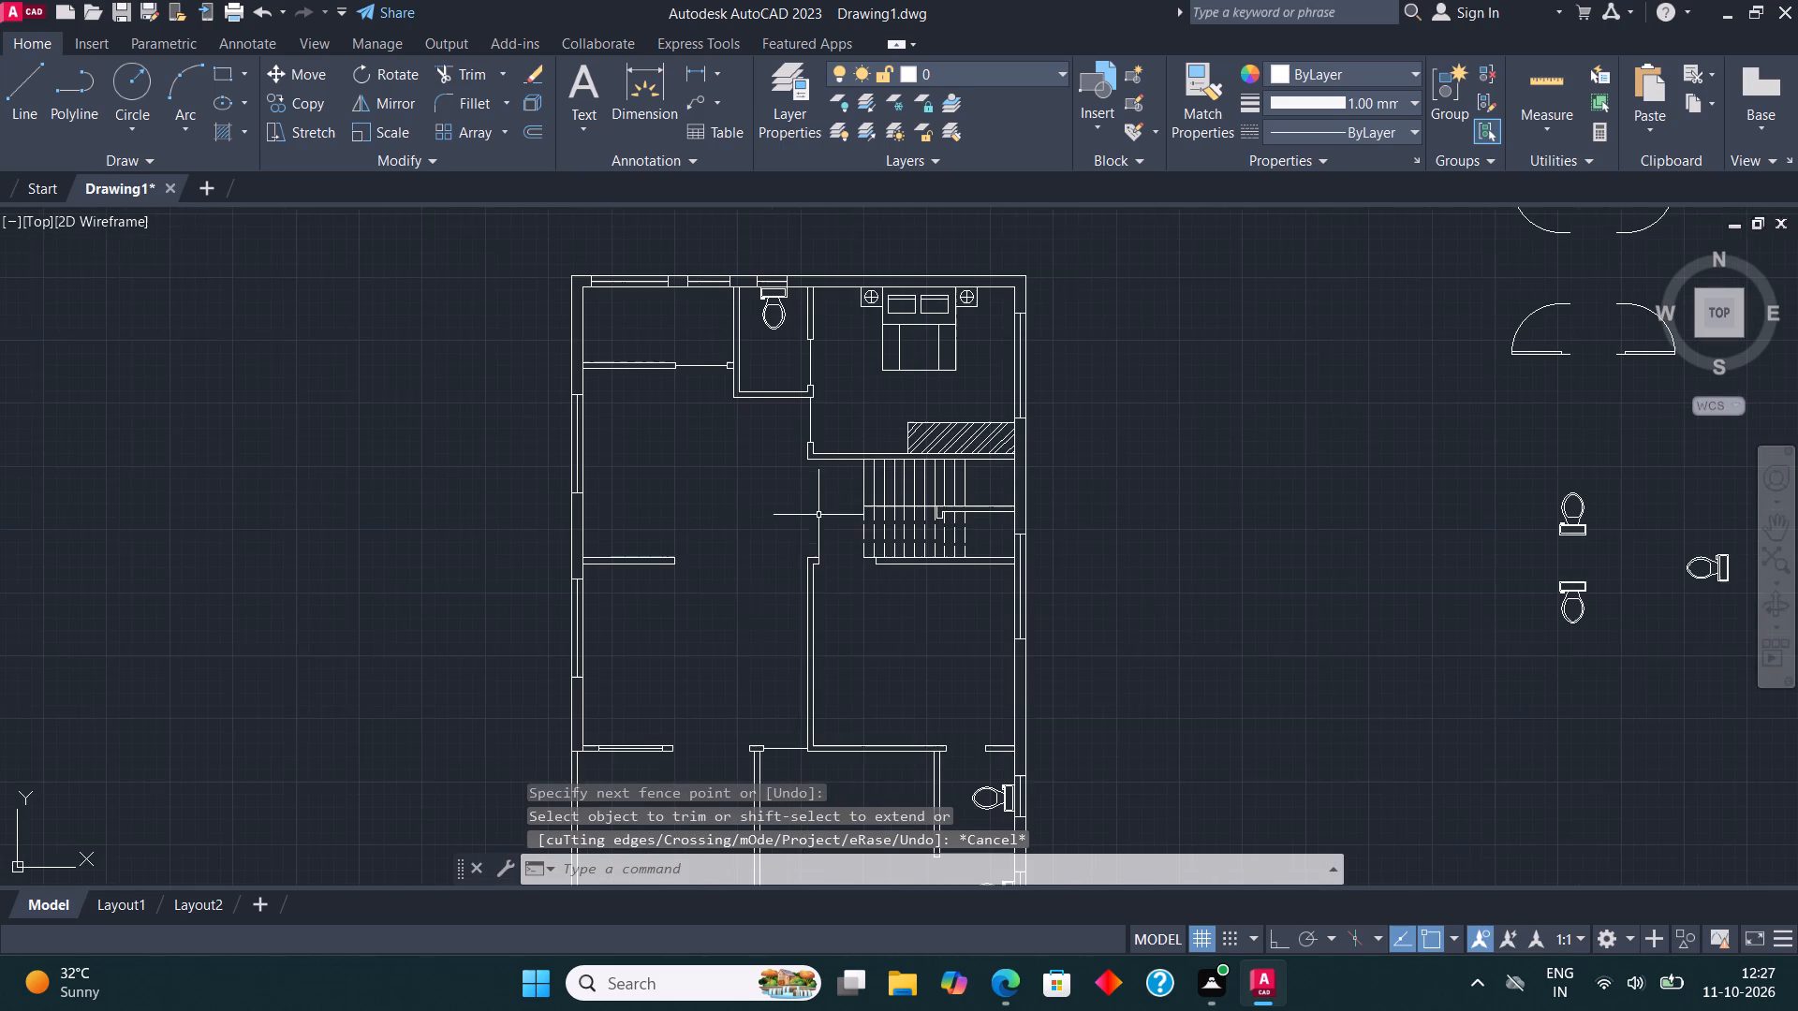
pyautogui.moveTo(837, 558); pyautogui.dragTo(880, 583, button='middle')
pyautogui.scroll(4, 890, 592)
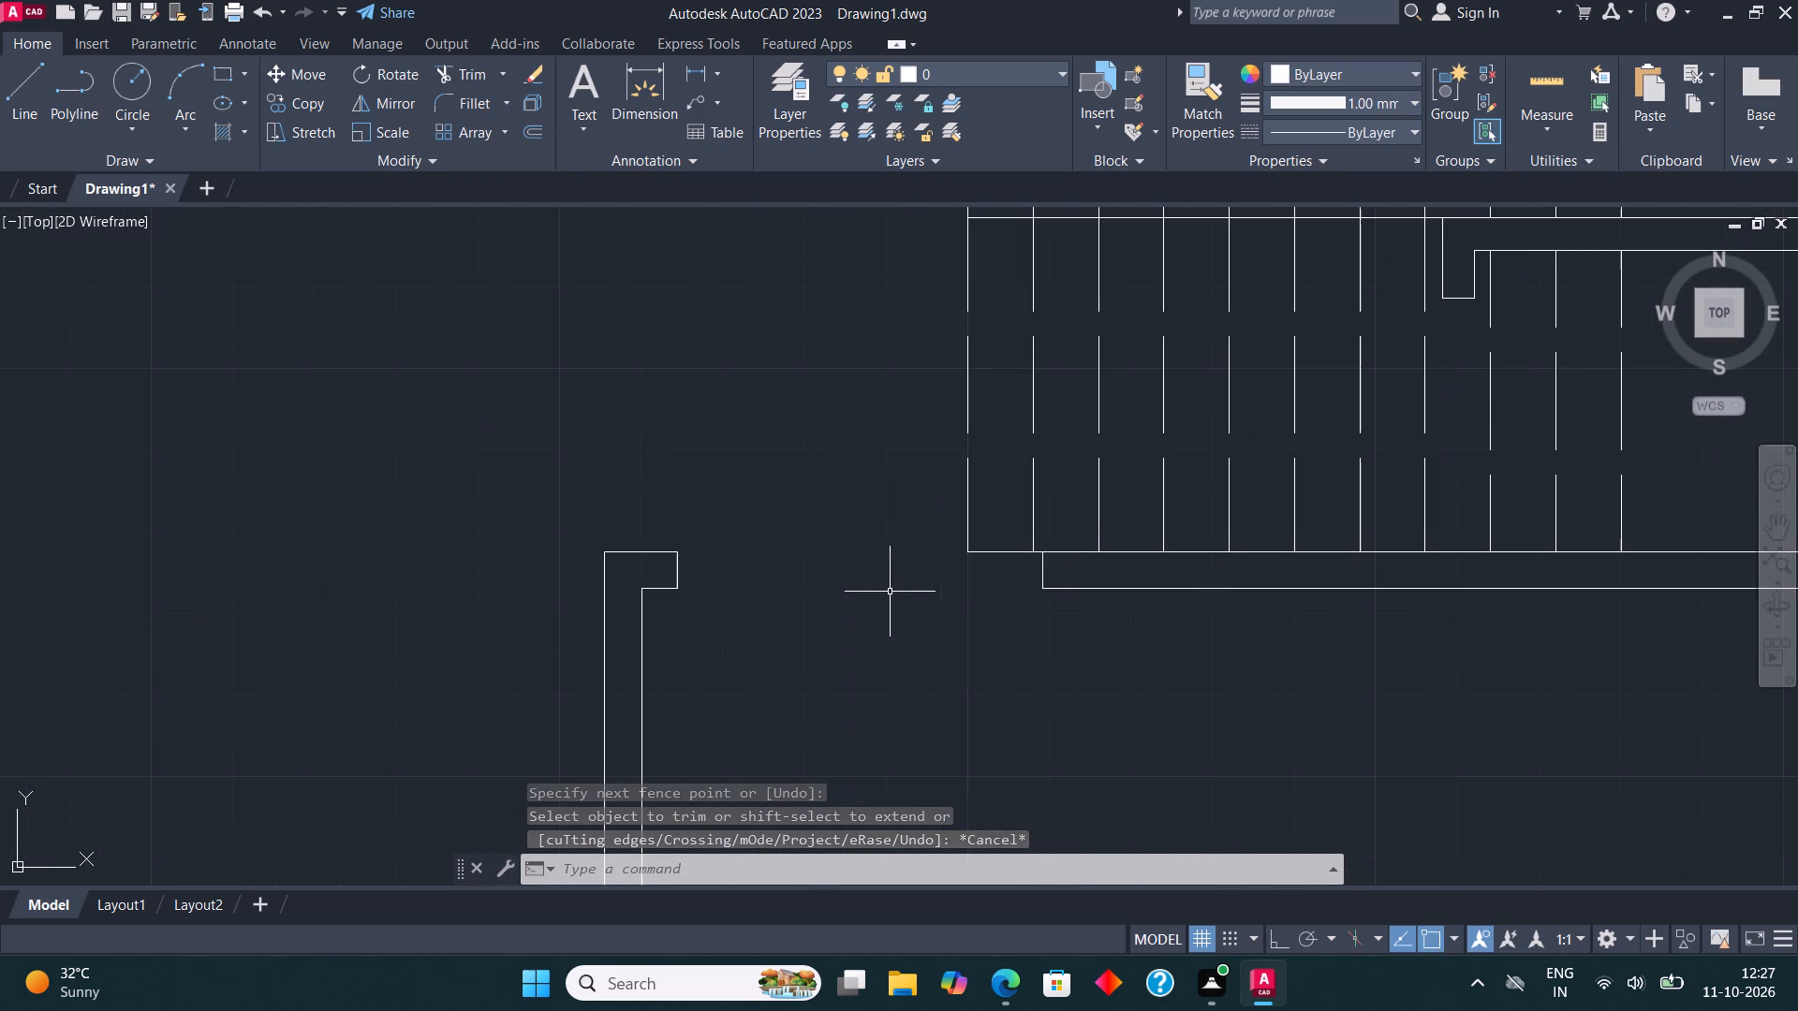
pyautogui.click(30, 74)
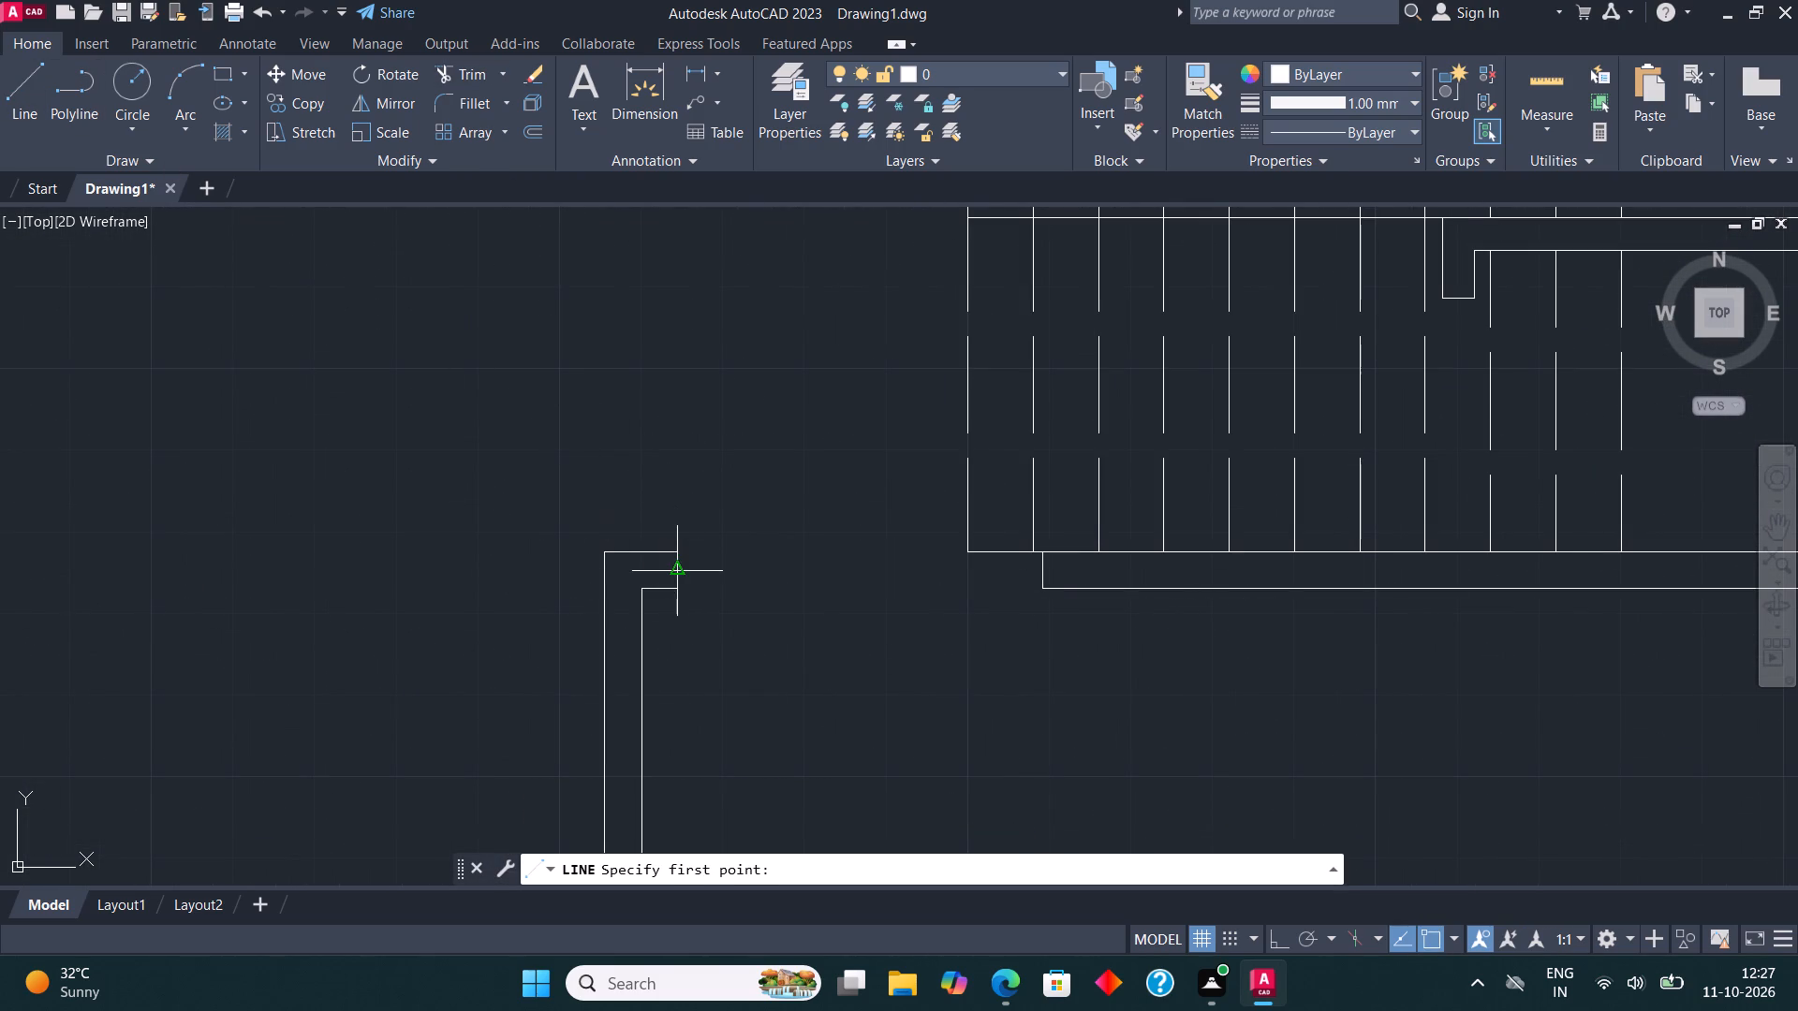
pyautogui.click(680, 571)
pyautogui.click(1042, 575)
pyautogui.press('Escape')
pyautogui.scroll(-4, 1047, 561)
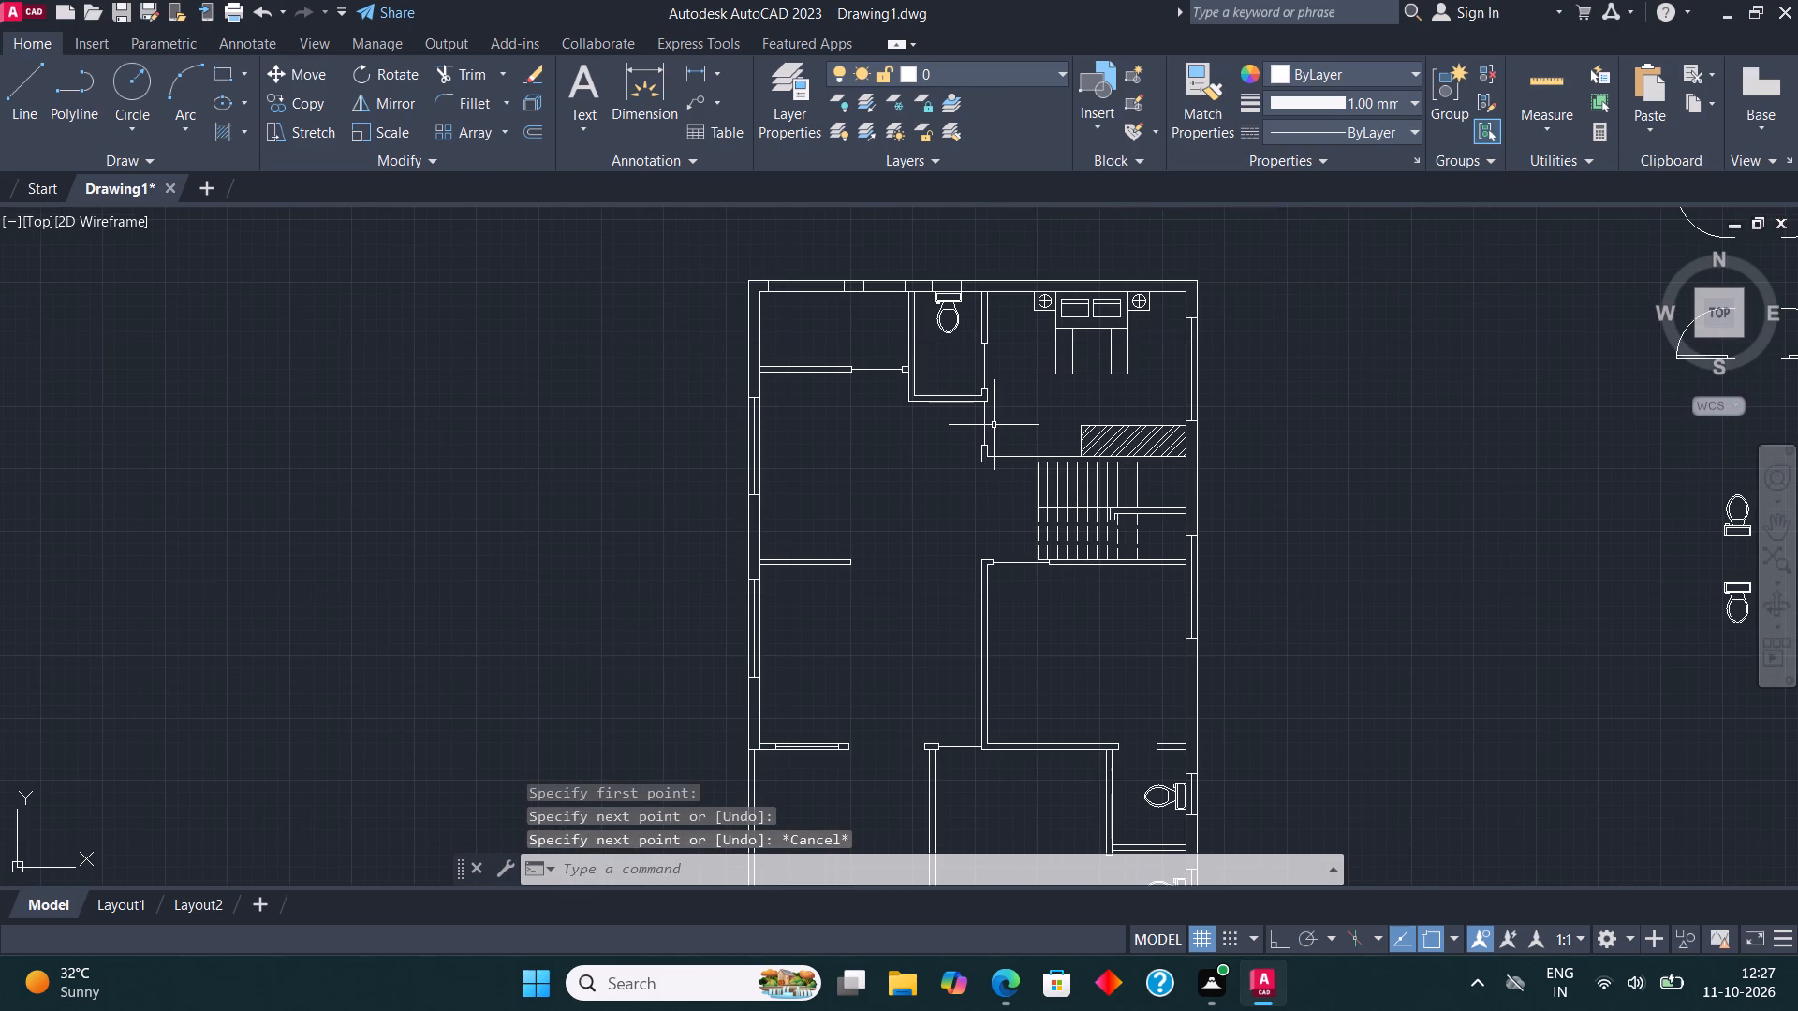
# Draw a horizontal line between the wall-end midpoints across the door opening above the upper of the two lower-right toilets.
pyautogui.moveTo(994, 421); pyautogui.dragTo(987, 458, button='middle')
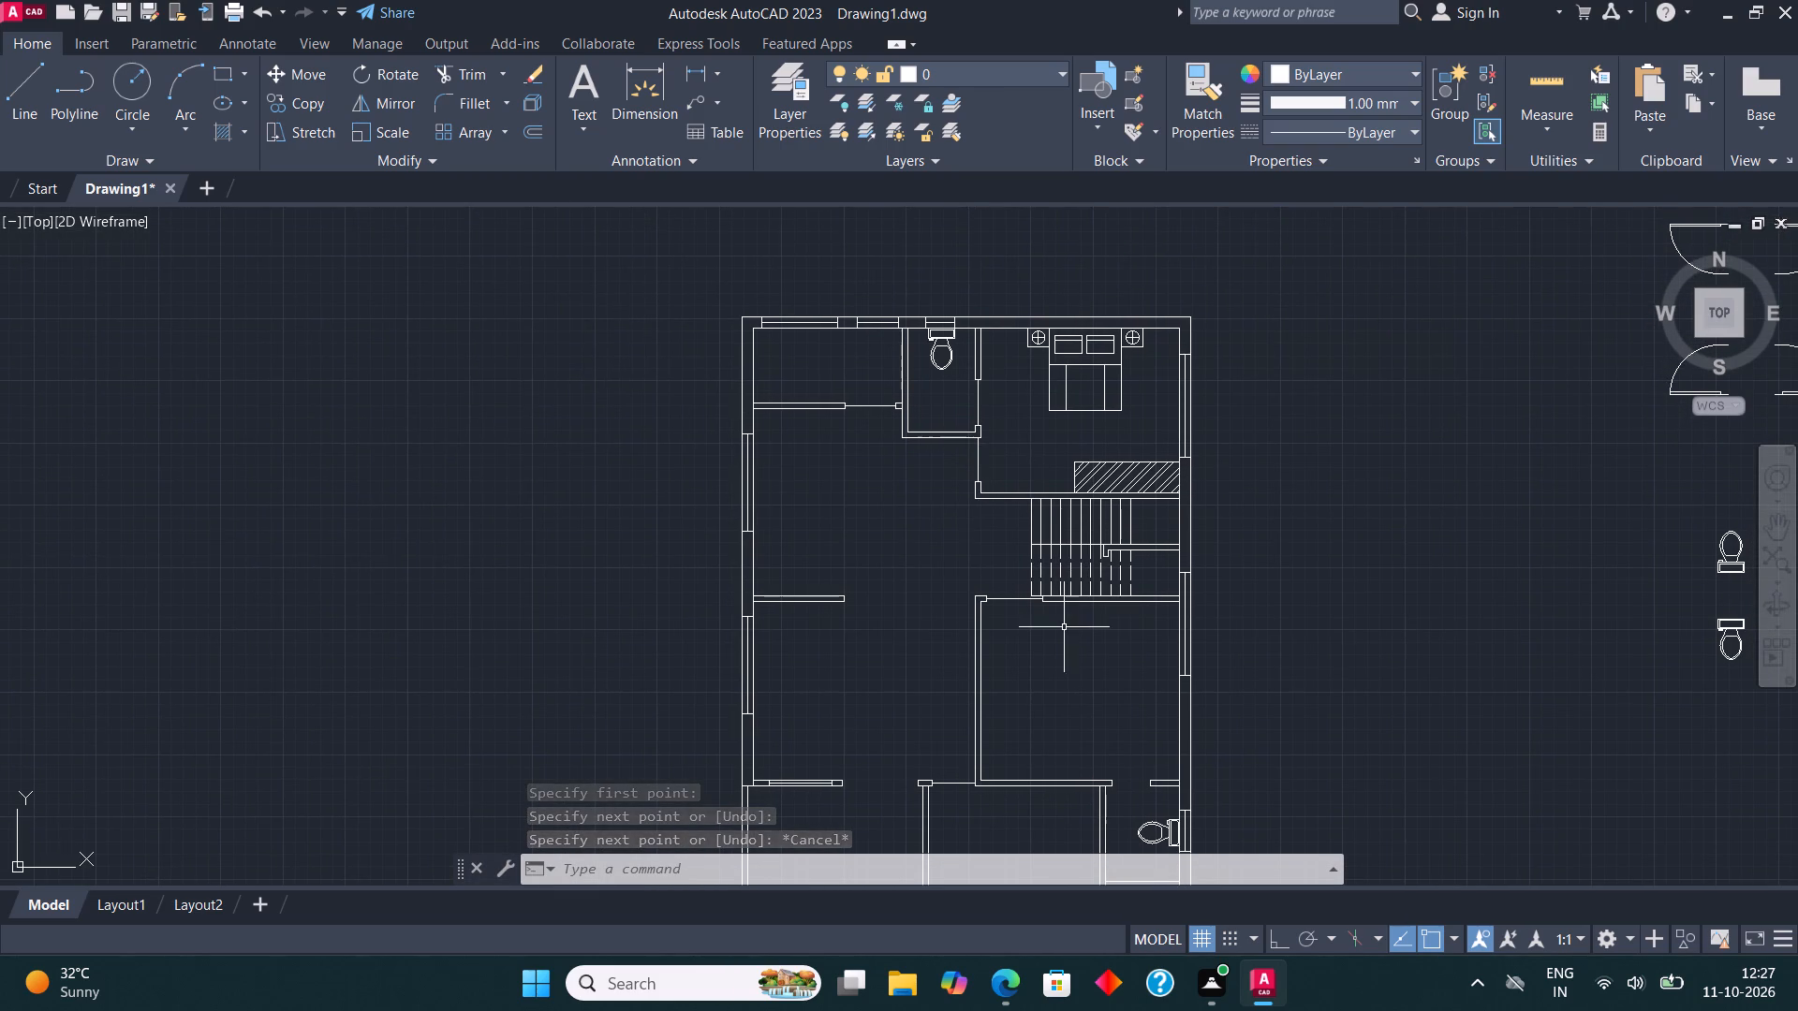
pyautogui.moveTo(1061, 627); pyautogui.dragTo(988, 466, button='middle')
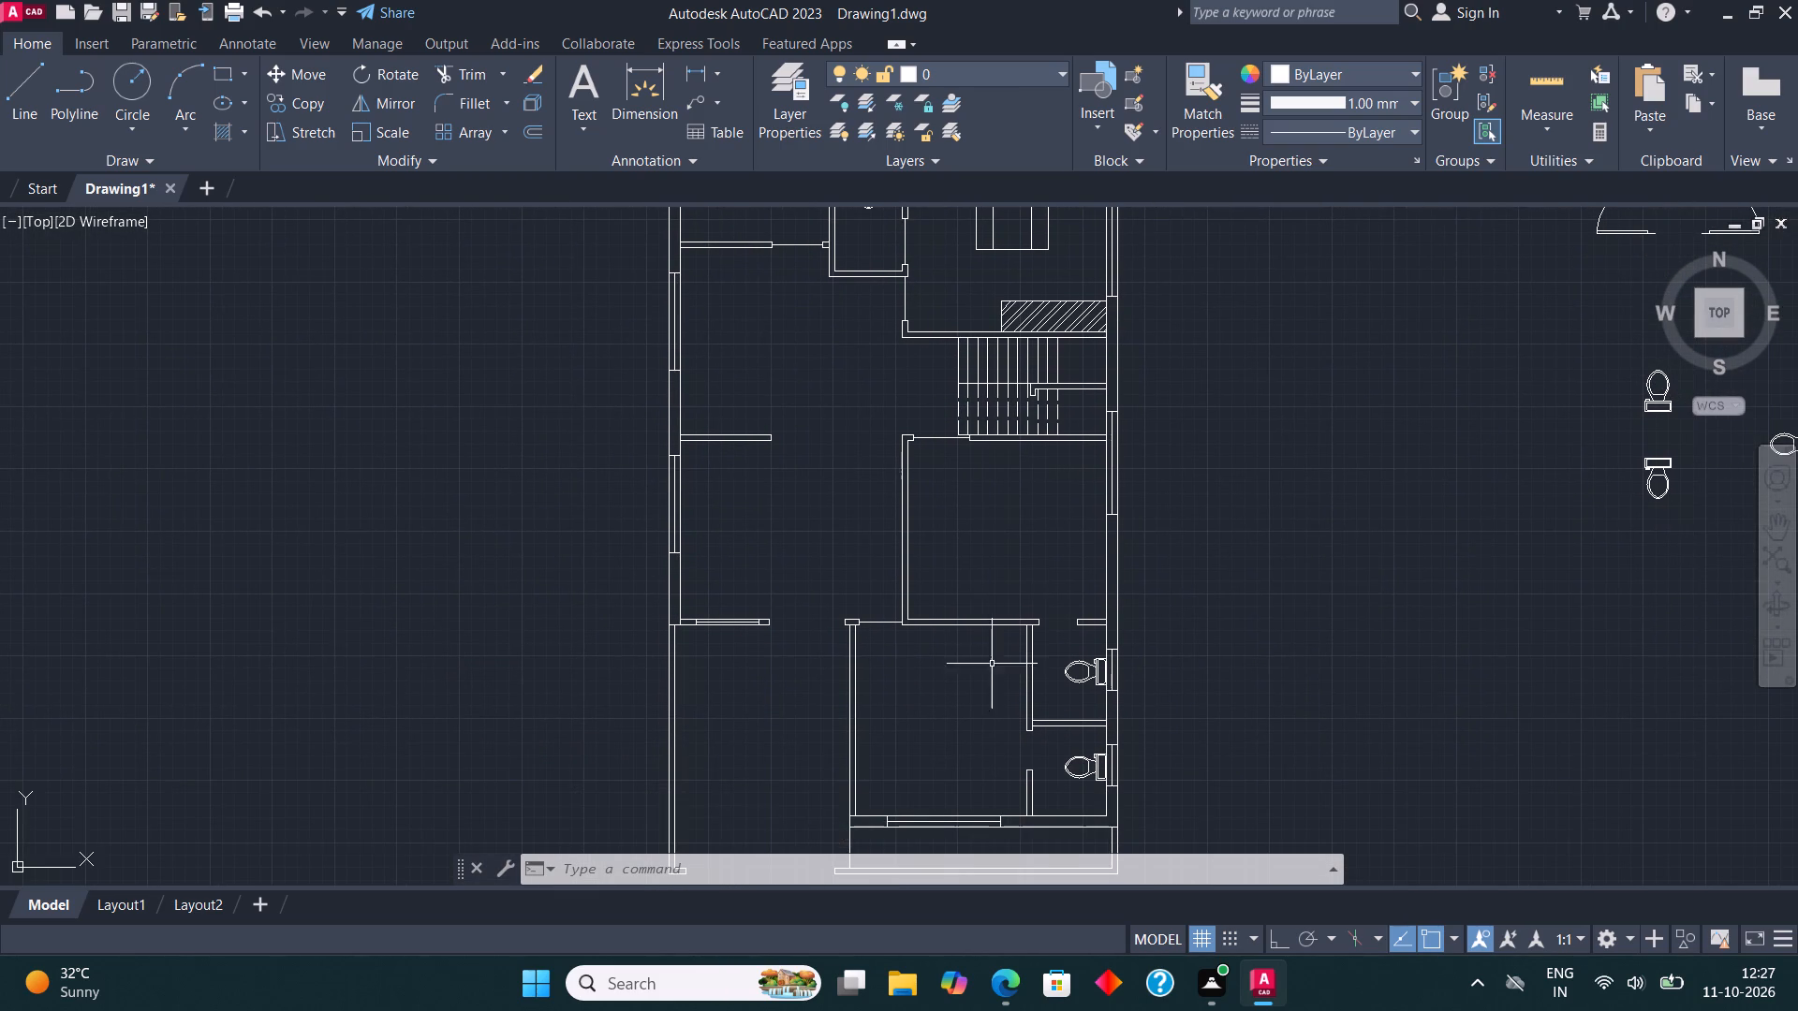
pyautogui.moveTo(1006, 681); pyautogui.dragTo(1013, 585, button='middle')
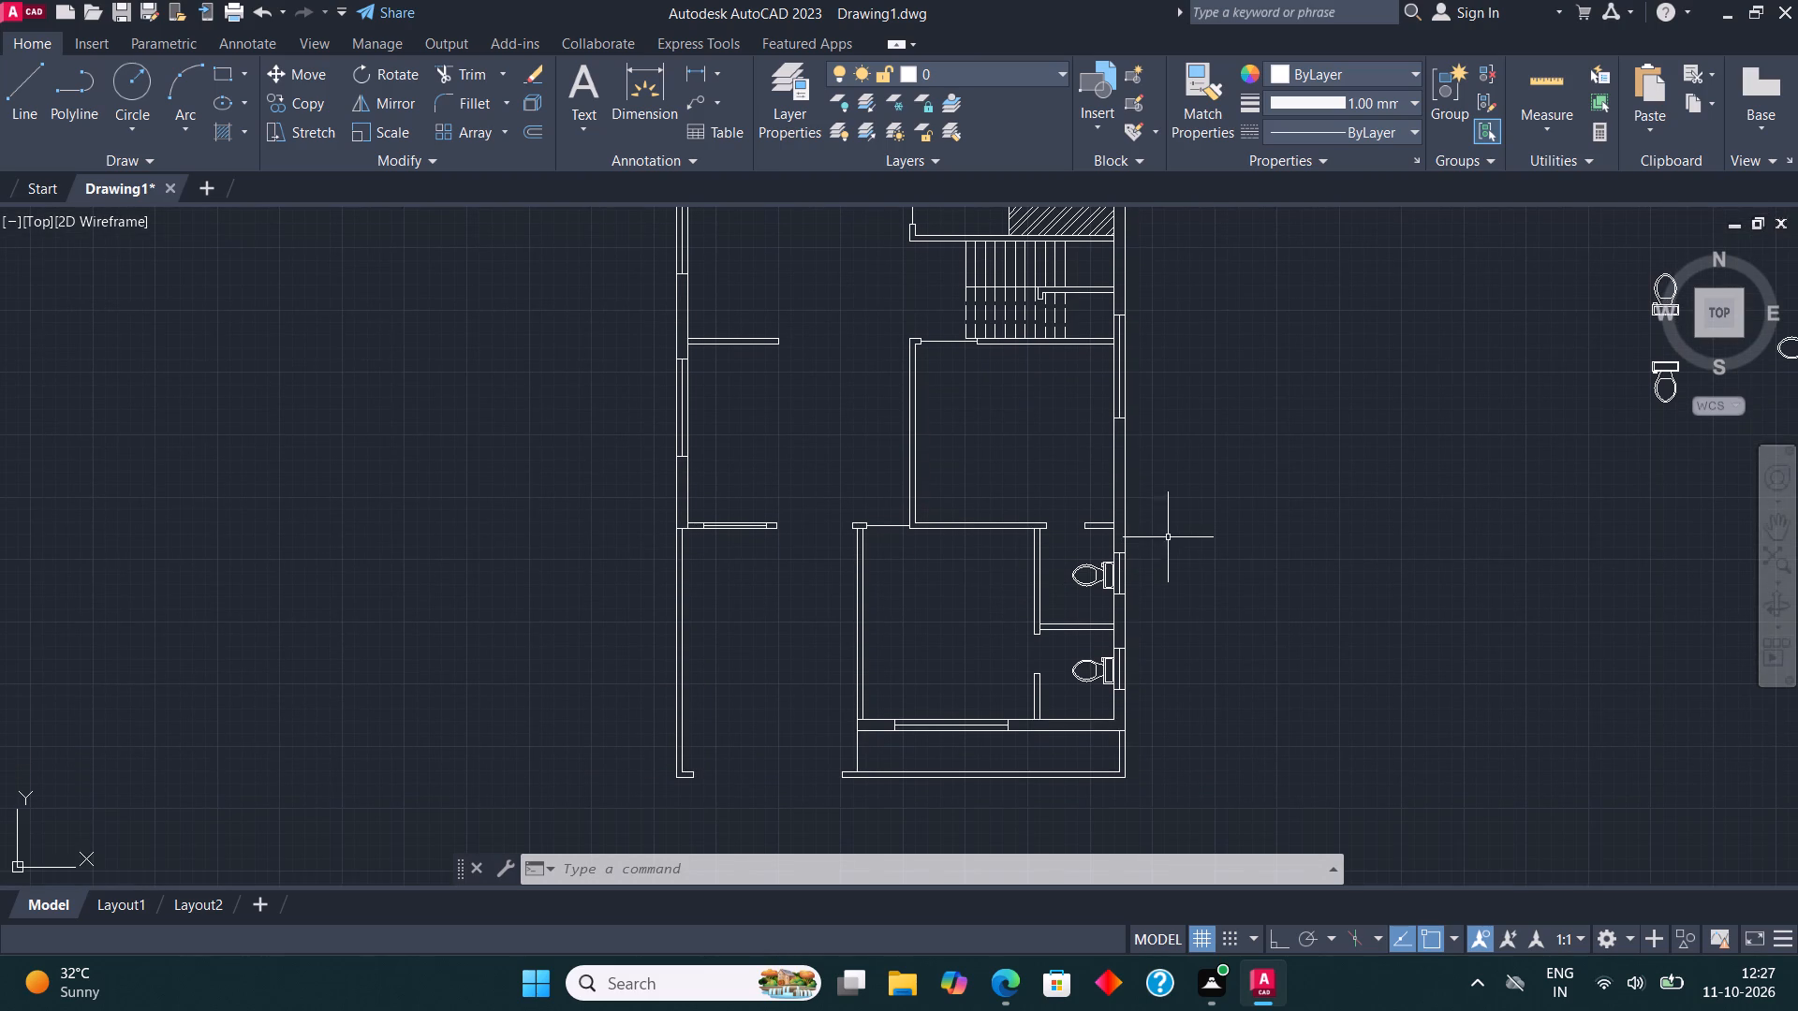
pyautogui.scroll(3, 1114, 525)
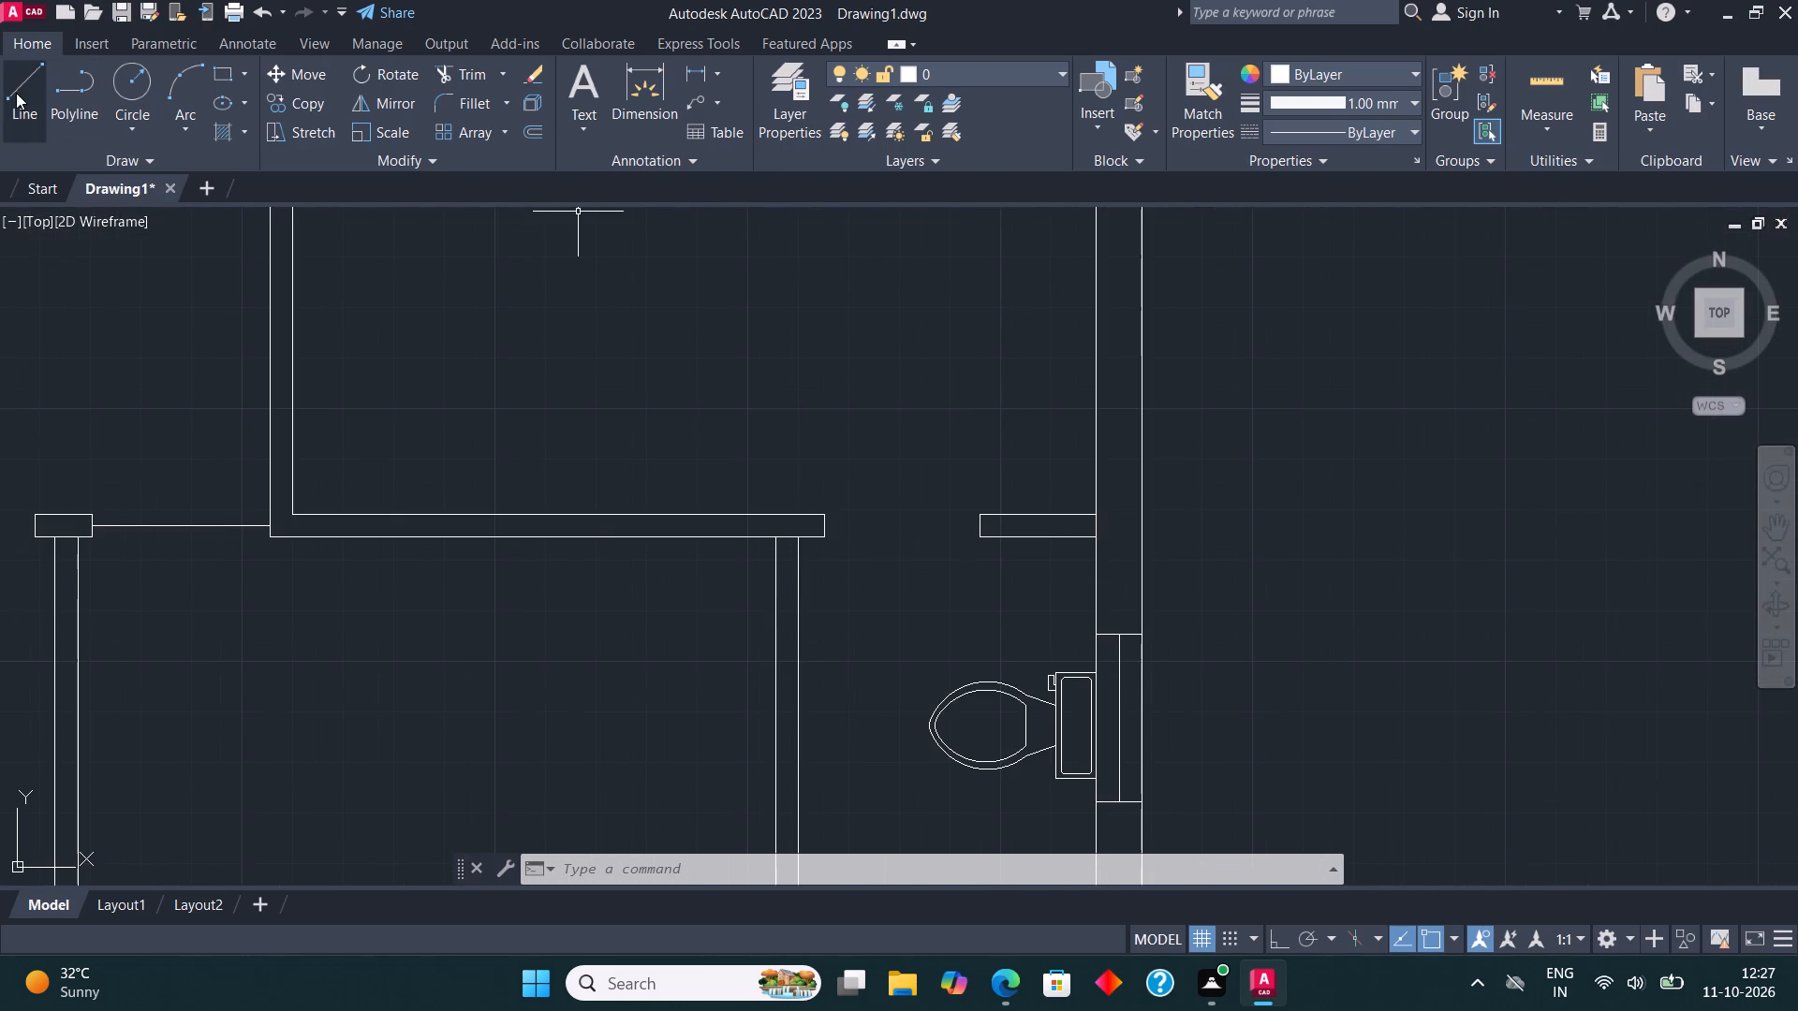
pyautogui.click(25, 87)
pyautogui.click(821, 521)
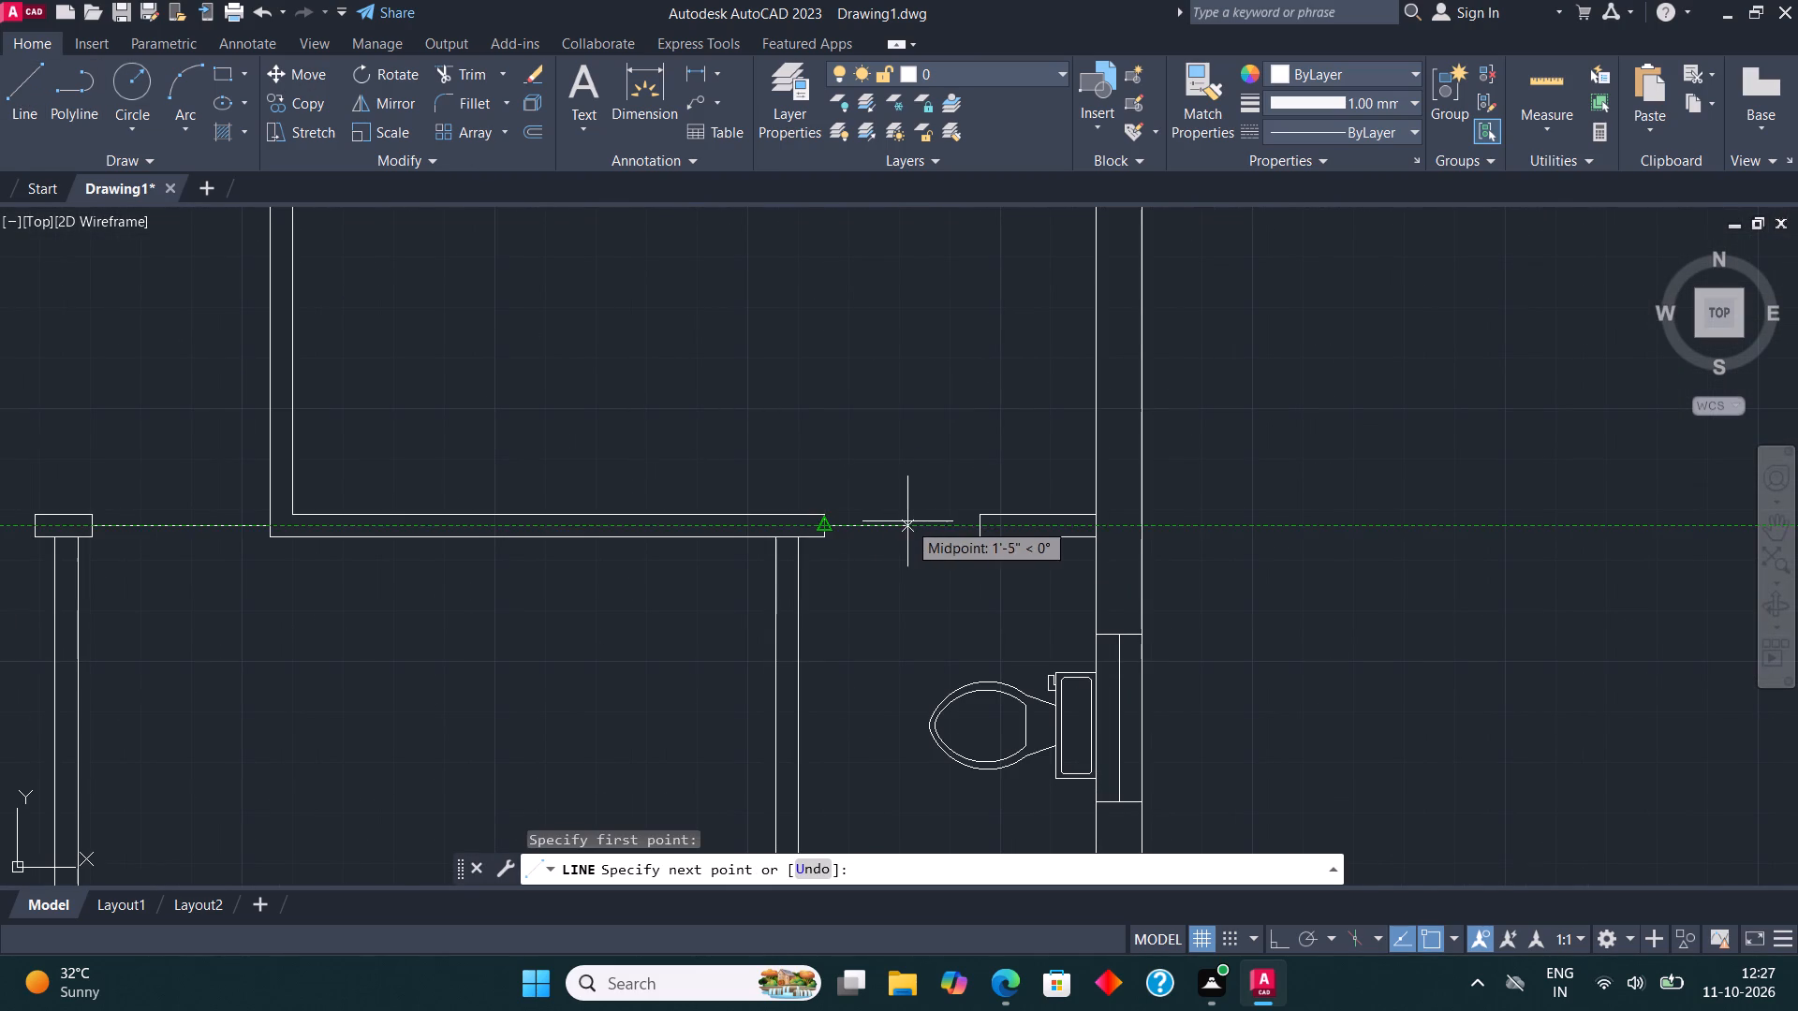
pyautogui.click(969, 524)
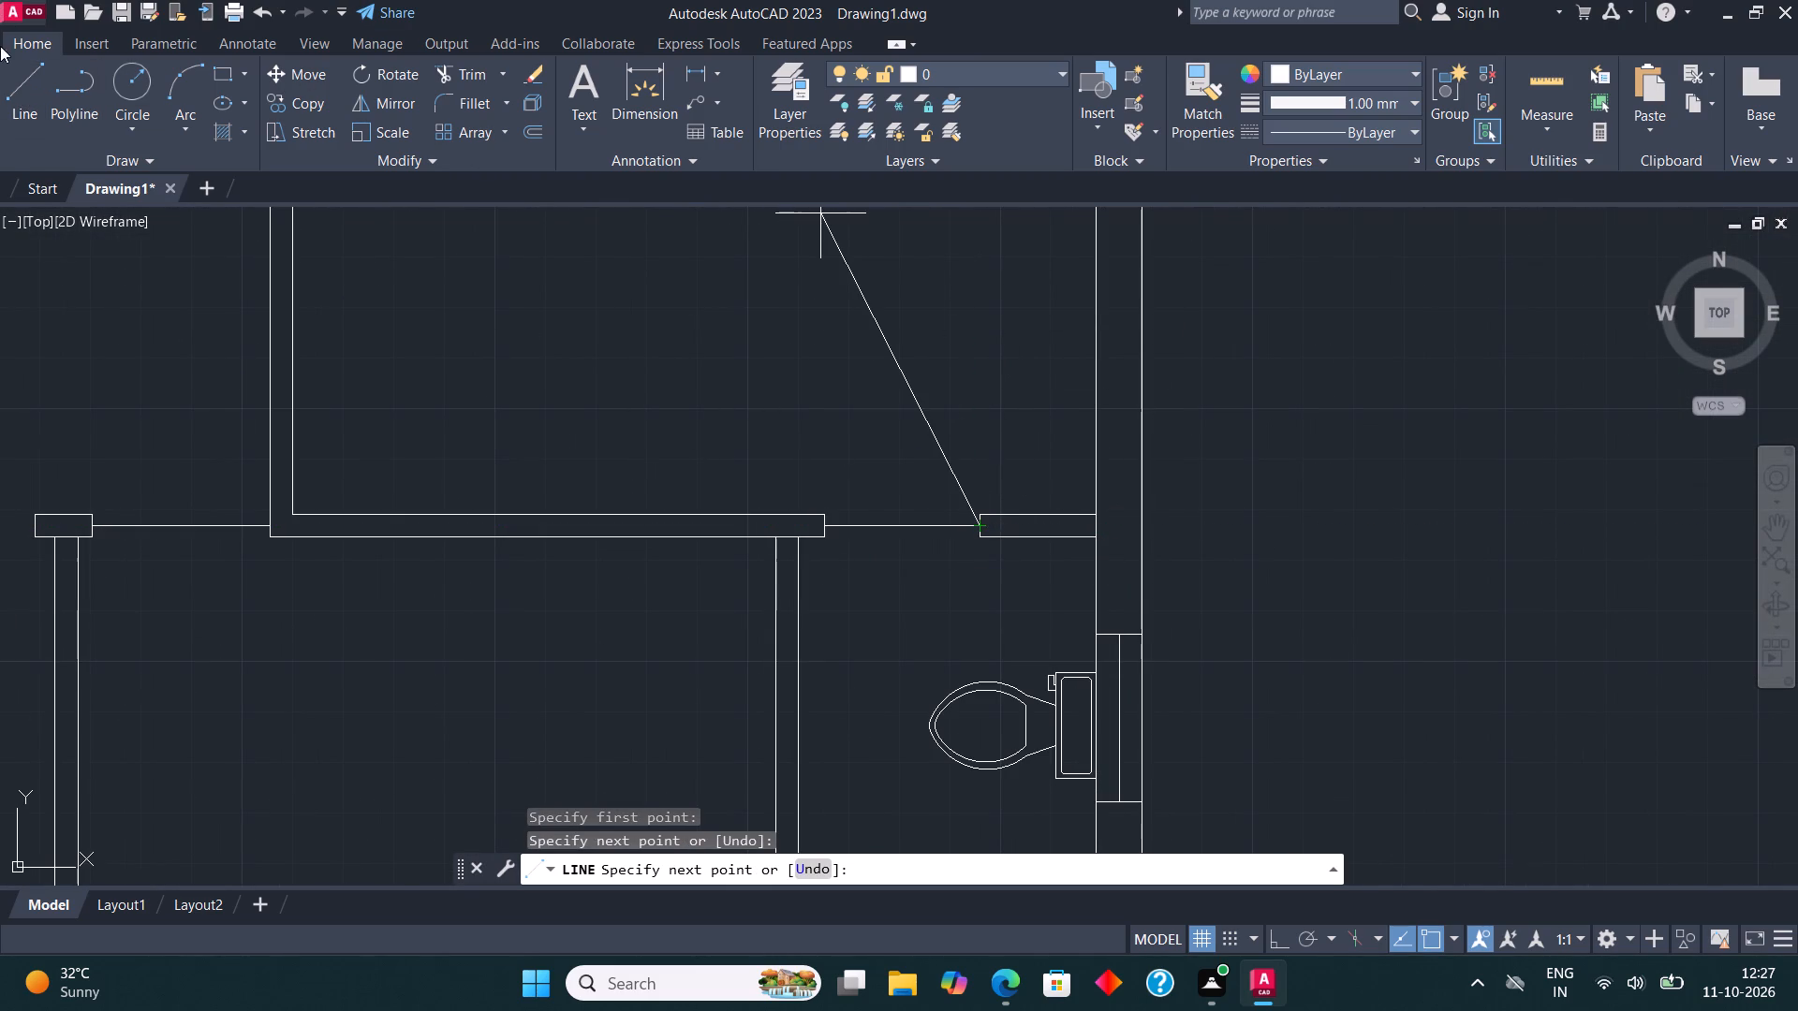
# Draw a vertical line between the wall-end midpoints across the door opening of the lowest toilet.
pyautogui.click(37, 75)
pyautogui.scroll(-2, 1169, 516)
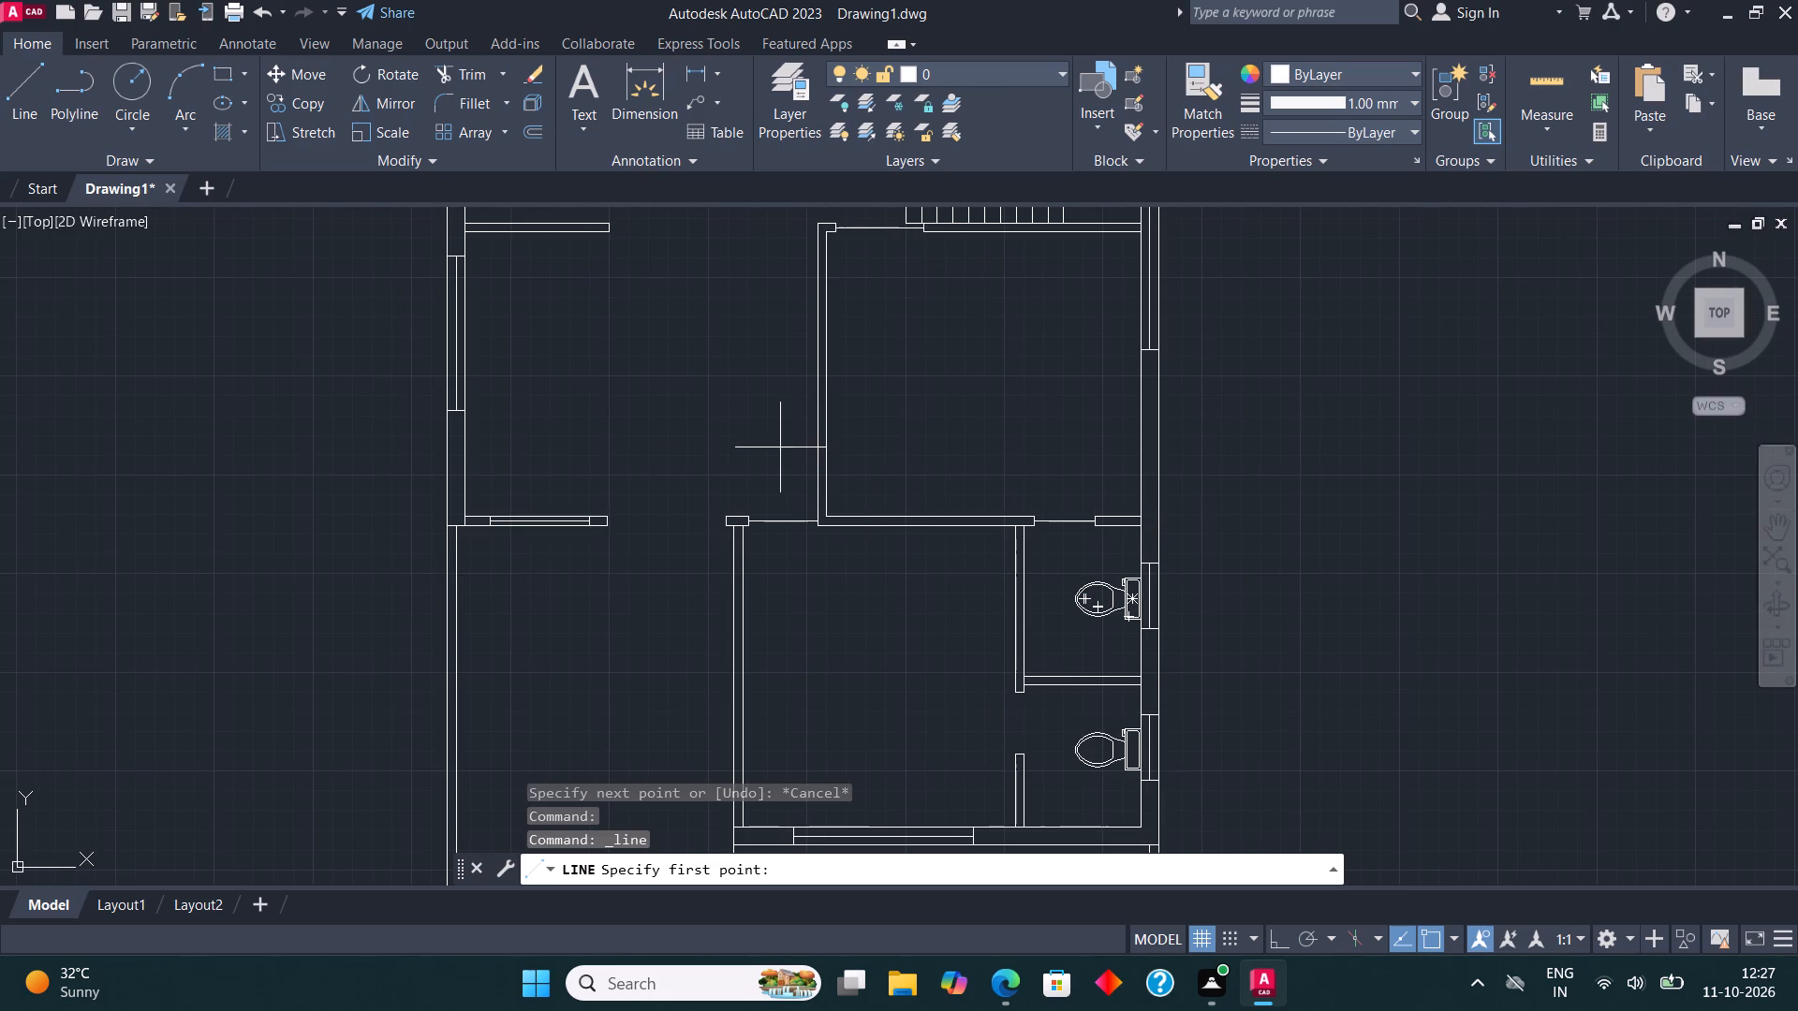
pyautogui.scroll(-1, 874, 442)
pyautogui.scroll(4, 965, 640)
pyautogui.click(944, 629)
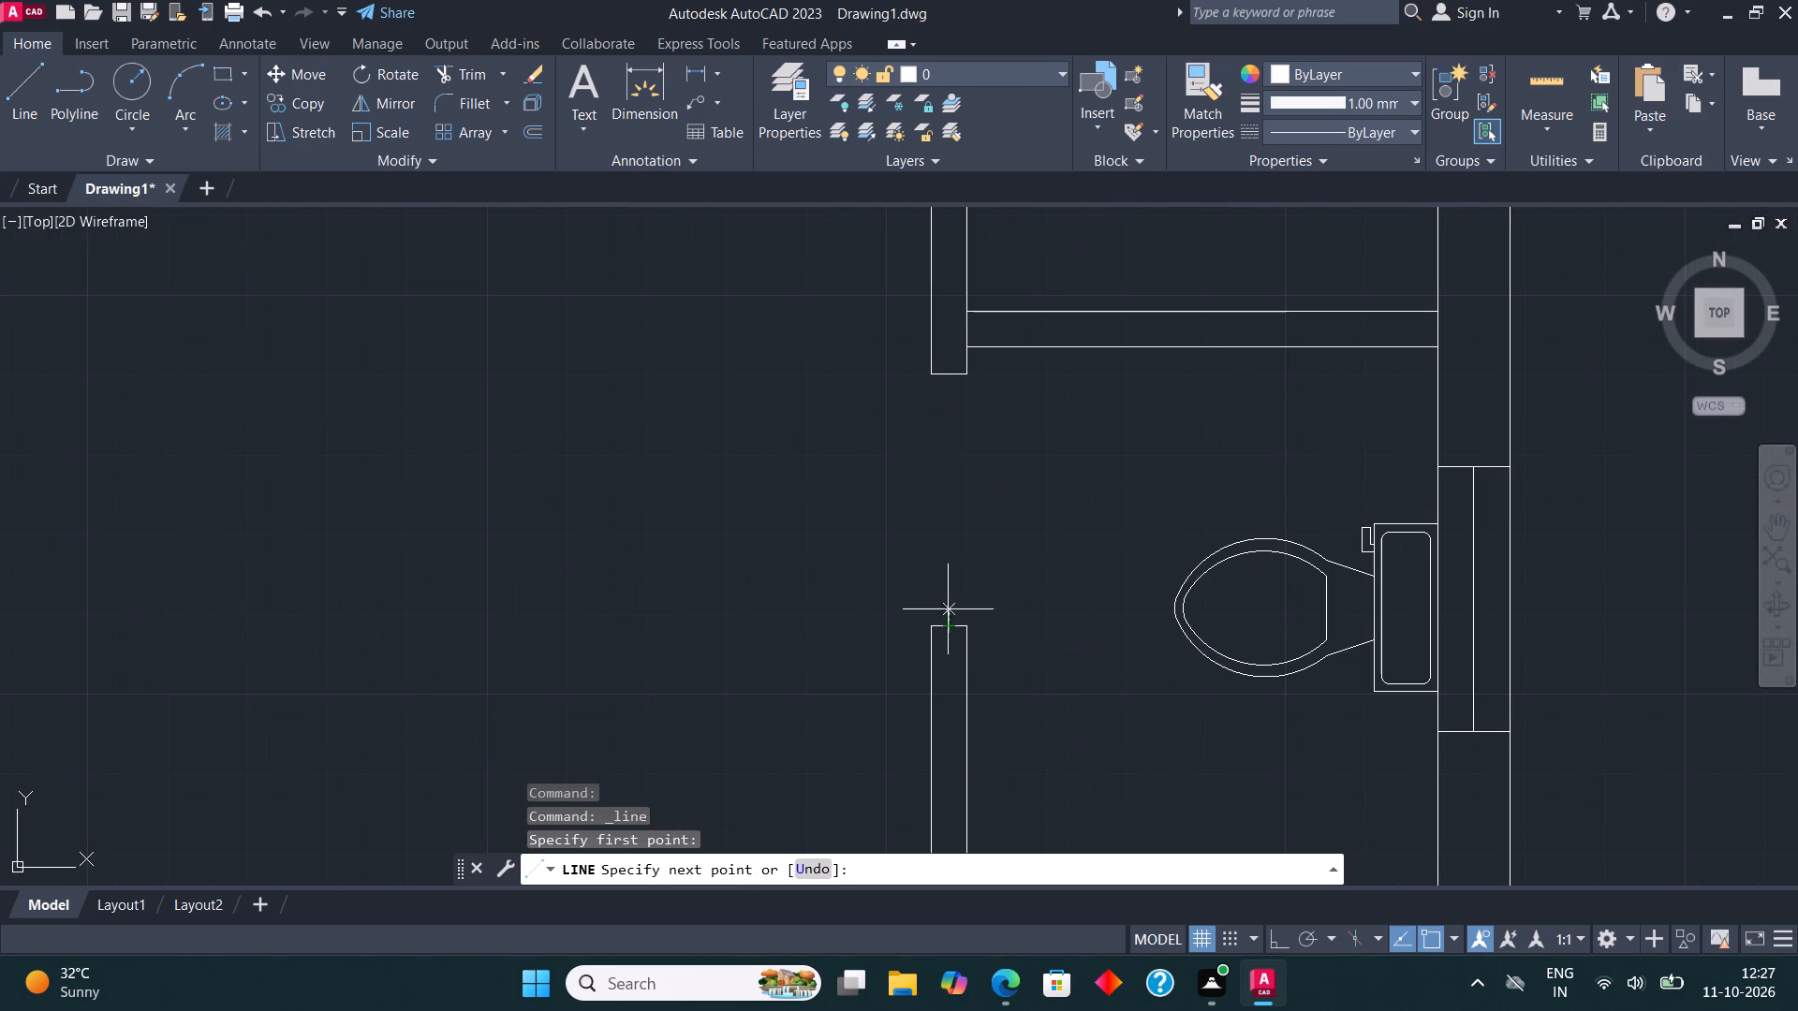
pyautogui.click(951, 378)
pyautogui.press('Escape')
pyautogui.scroll(-2, 836, 584)
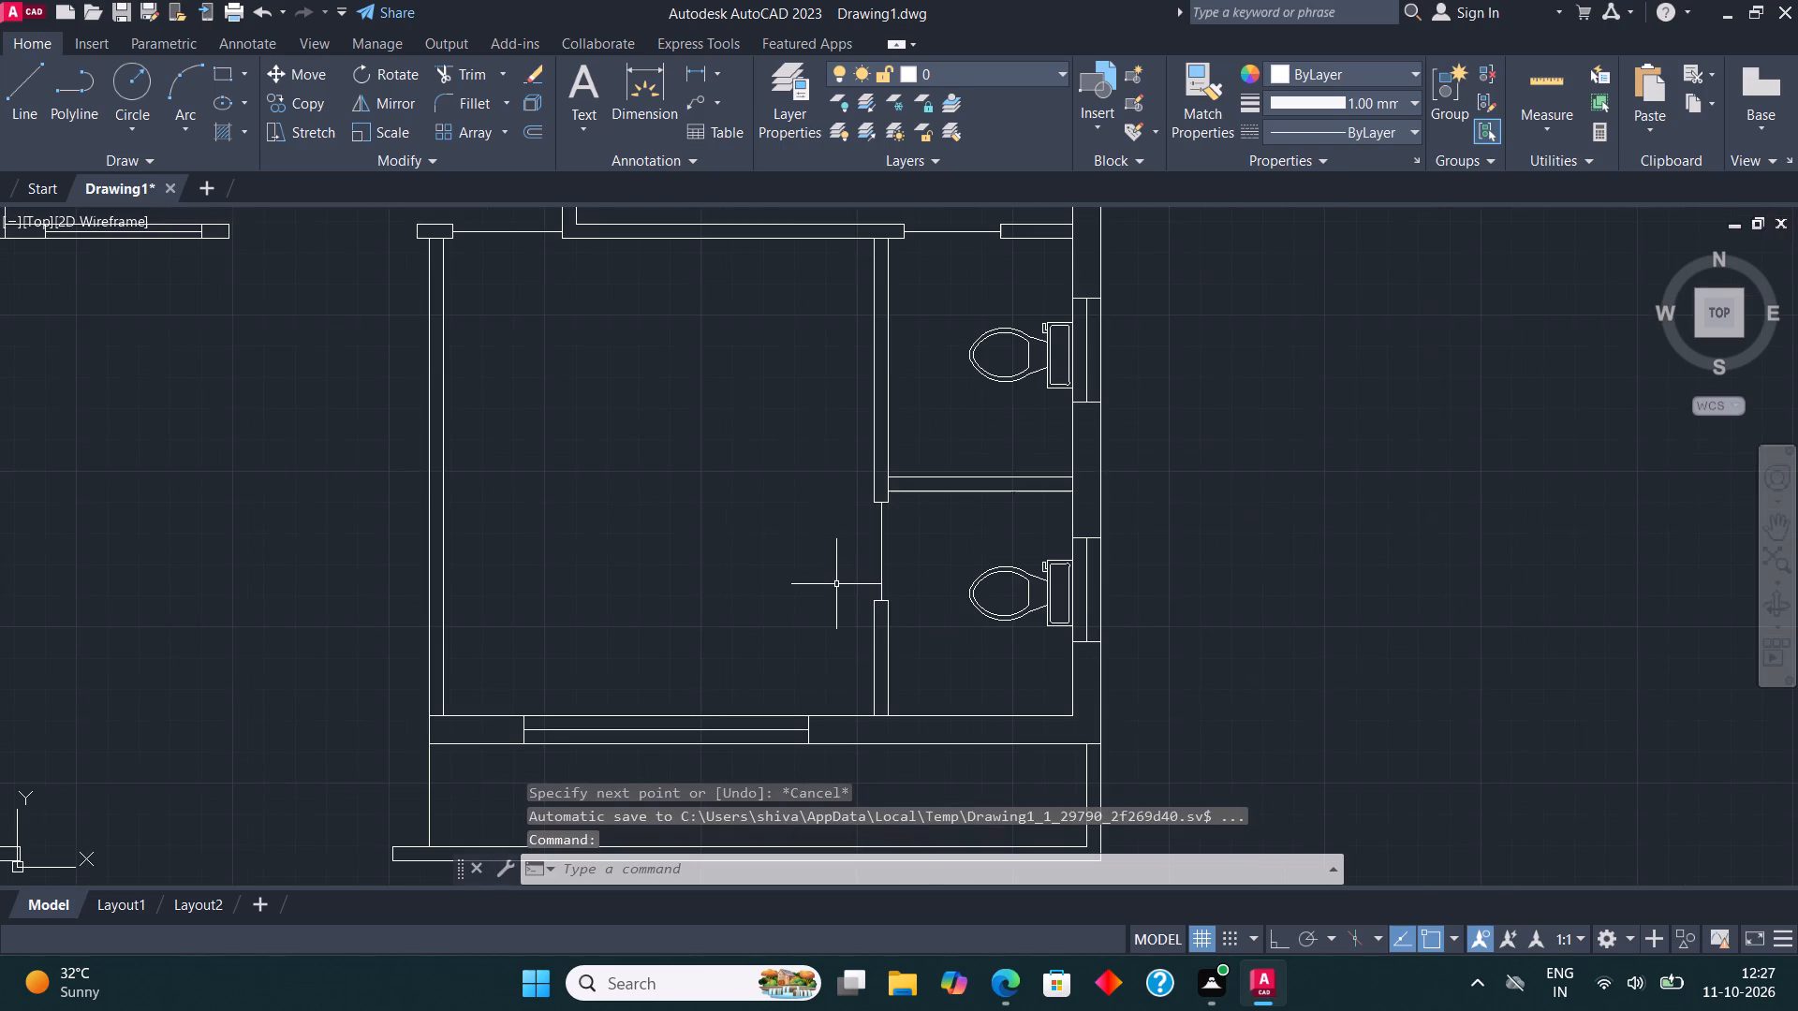
# Draw a horizontal line across the wide opening between the windowed wall's end and the wall stub of the lower middle room.
pyautogui.moveTo(726, 533); pyautogui.dragTo(1010, 704, button='middle')
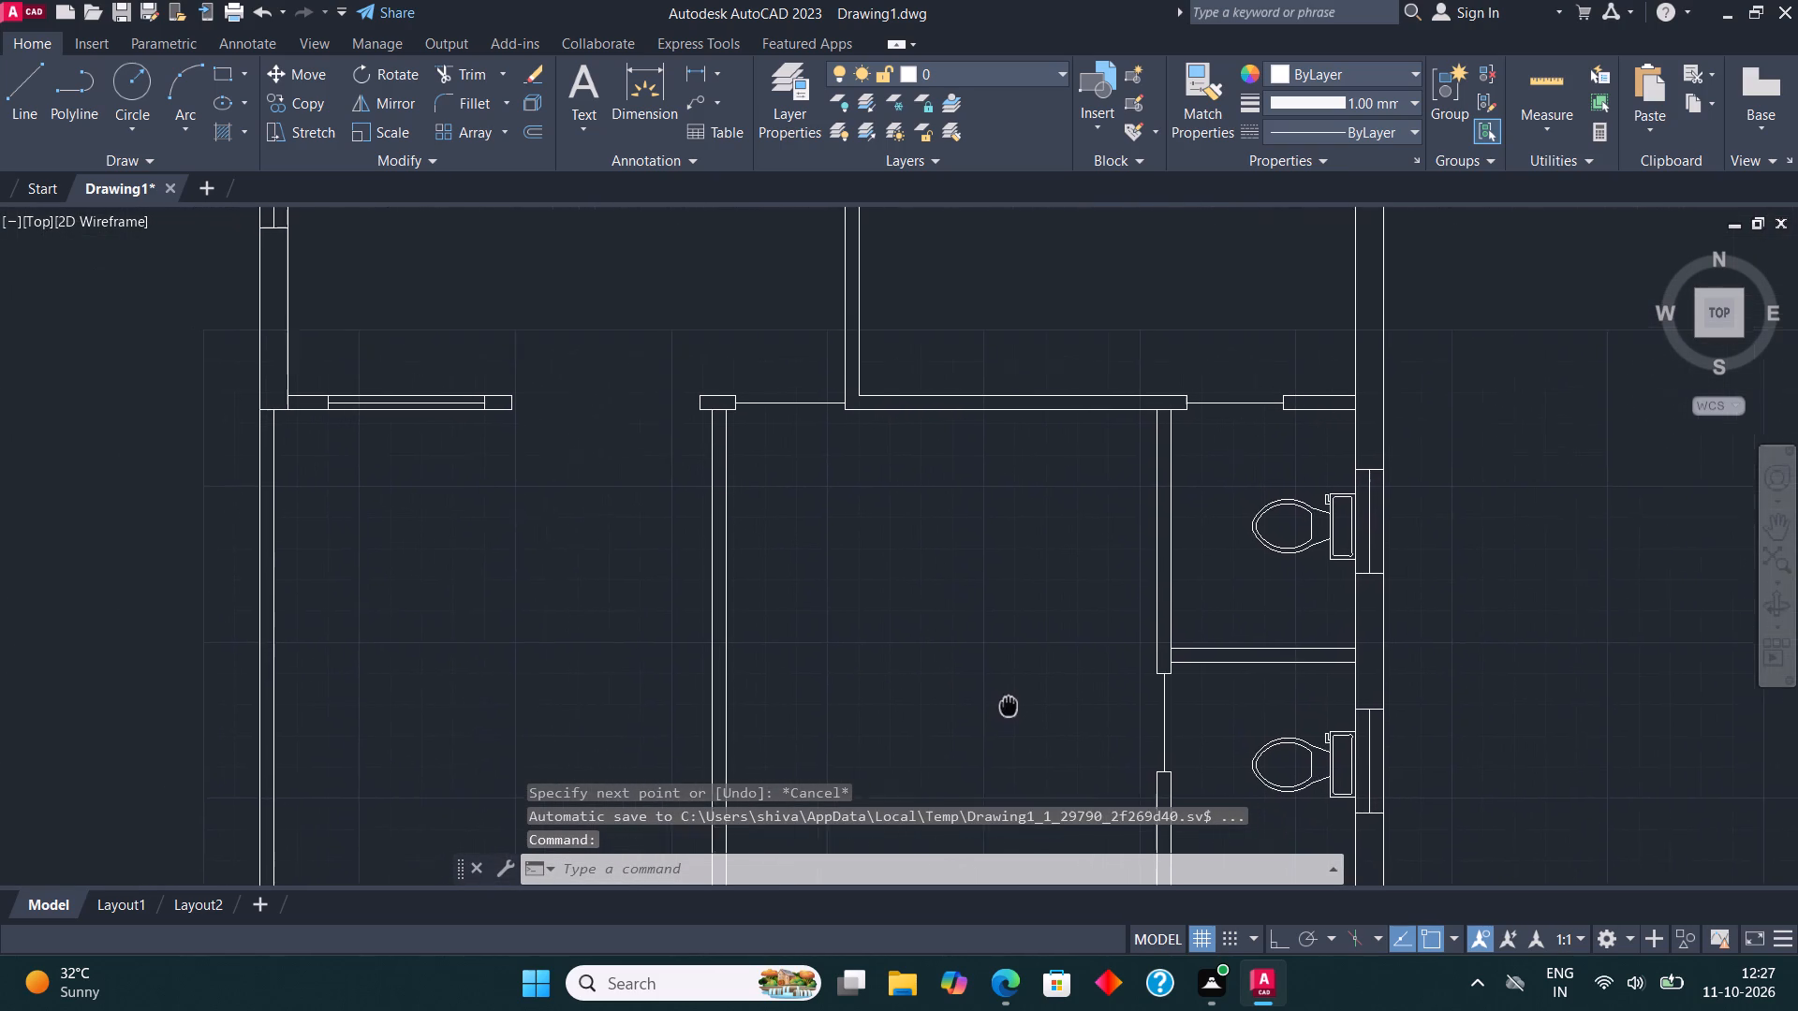
pyautogui.moveTo(1010, 704); pyautogui.dragTo(1021, 708, button='middle')
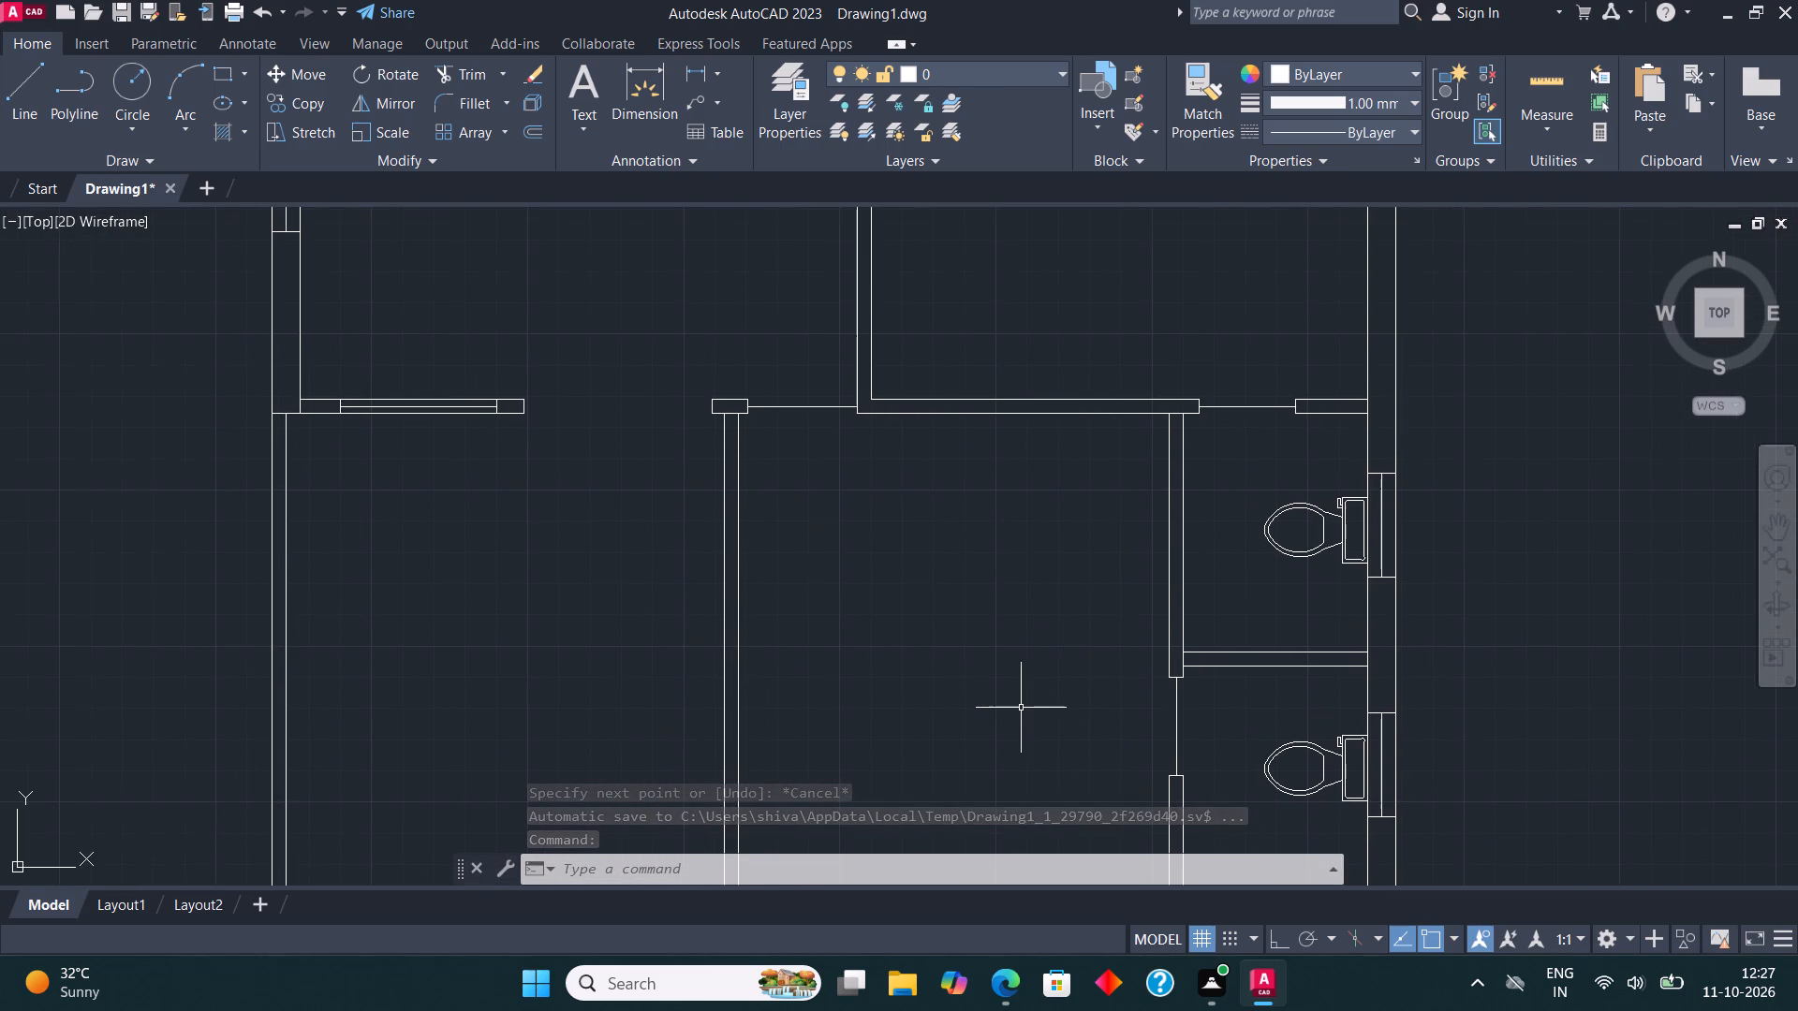
pyautogui.moveTo(701, 504); pyautogui.dragTo(789, 532, button='middle')
pyautogui.scroll(3, 668, 414)
pyautogui.click(34, 89)
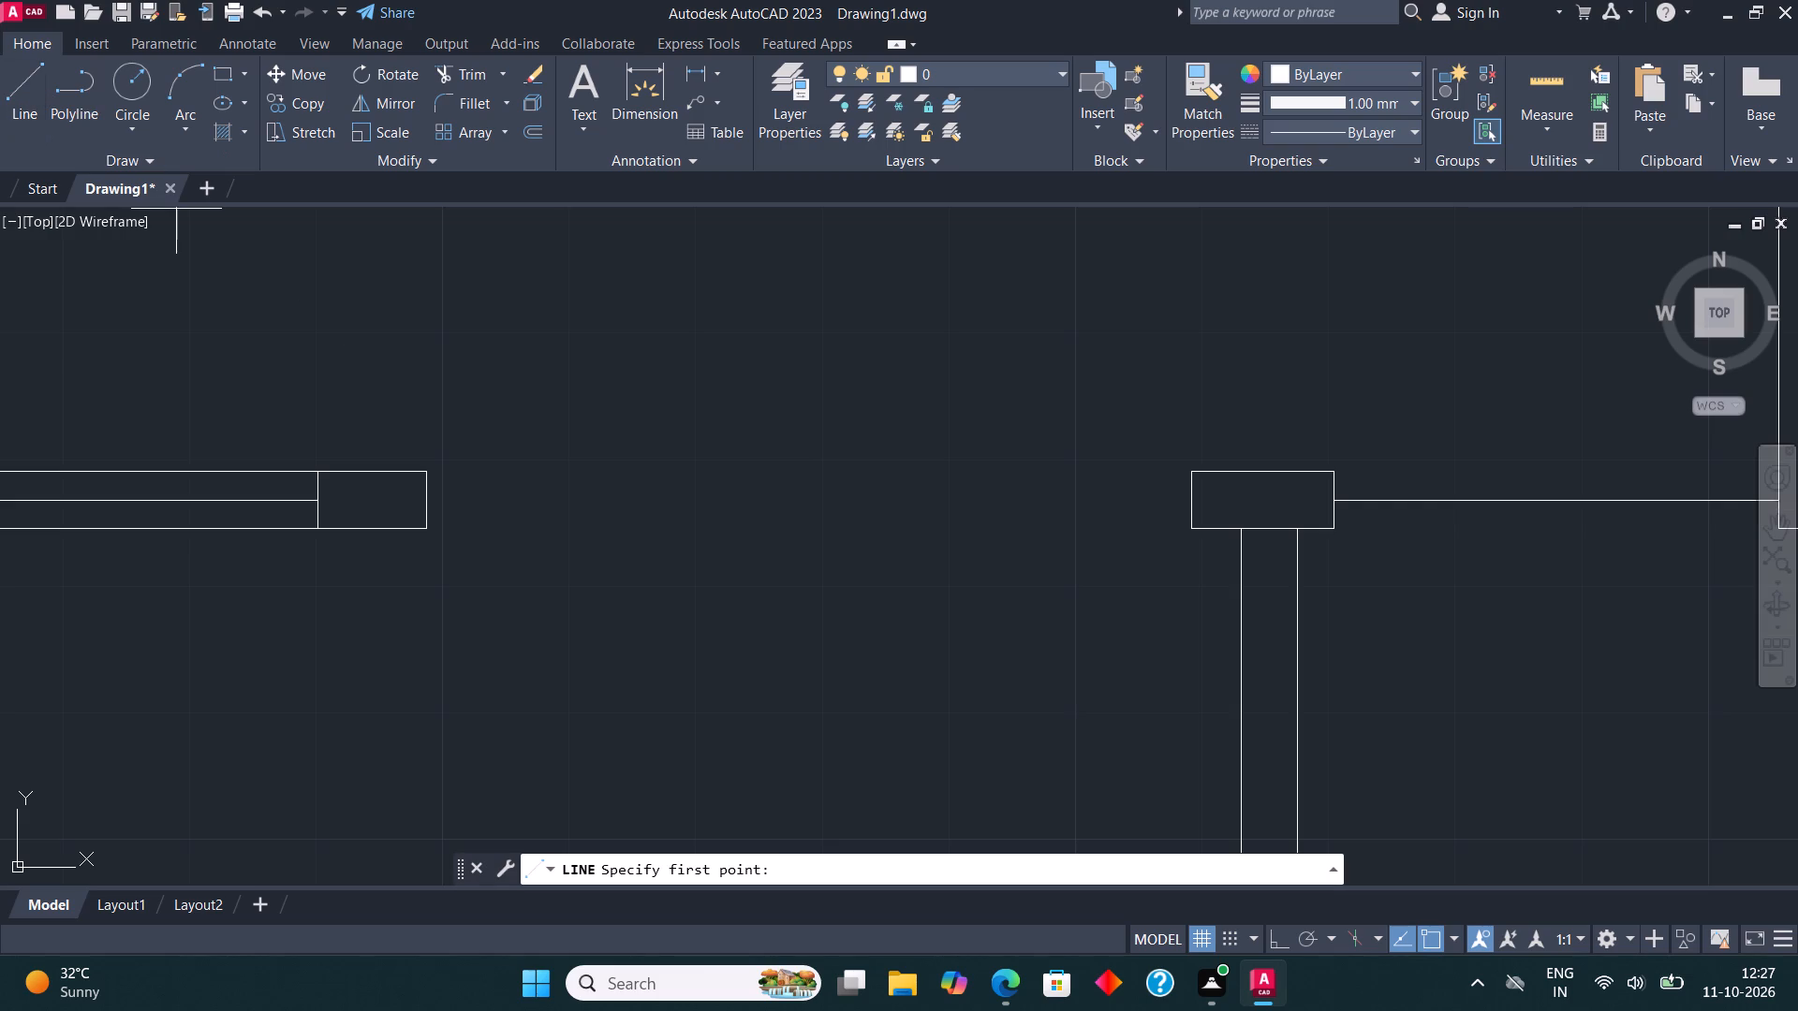
pyautogui.click(422, 501)
pyautogui.click(1195, 500)
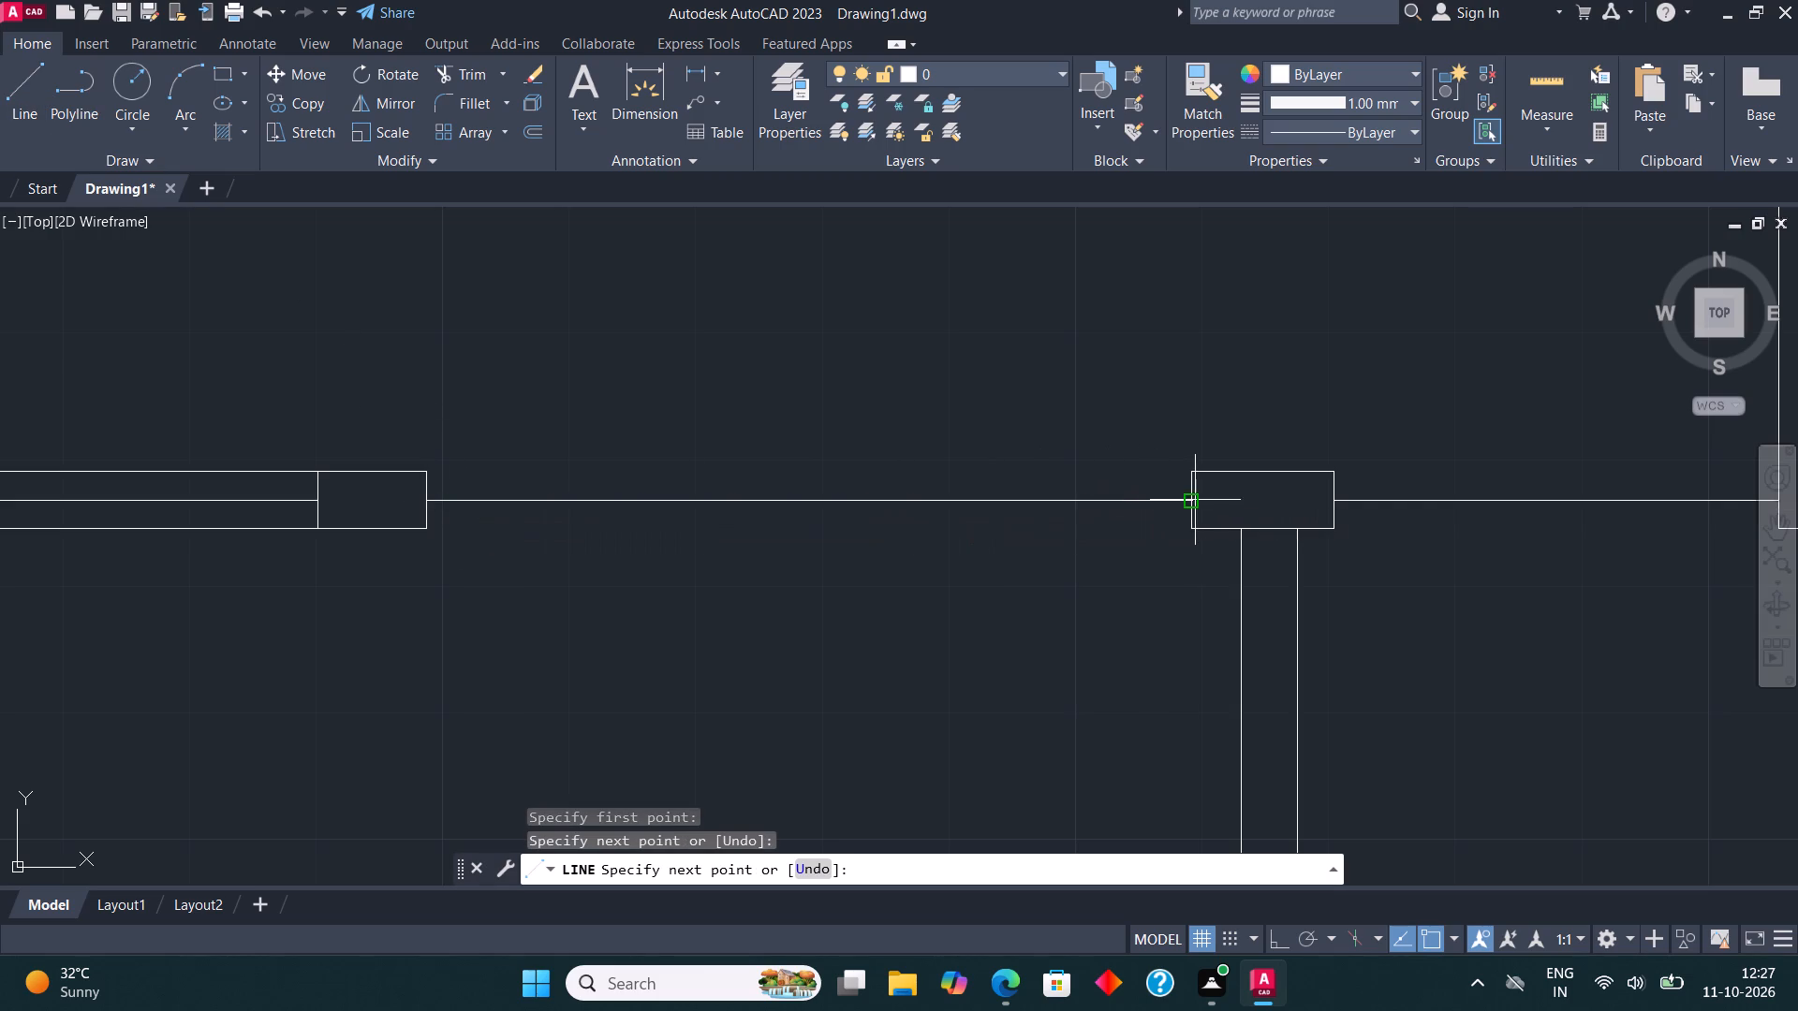
pyautogui.press('Escape')
# With Ortho on, outline a strip above the wide opening's line, rising 5" at the left wall end and closing on the wall stub.
pyautogui.click(16, 87)
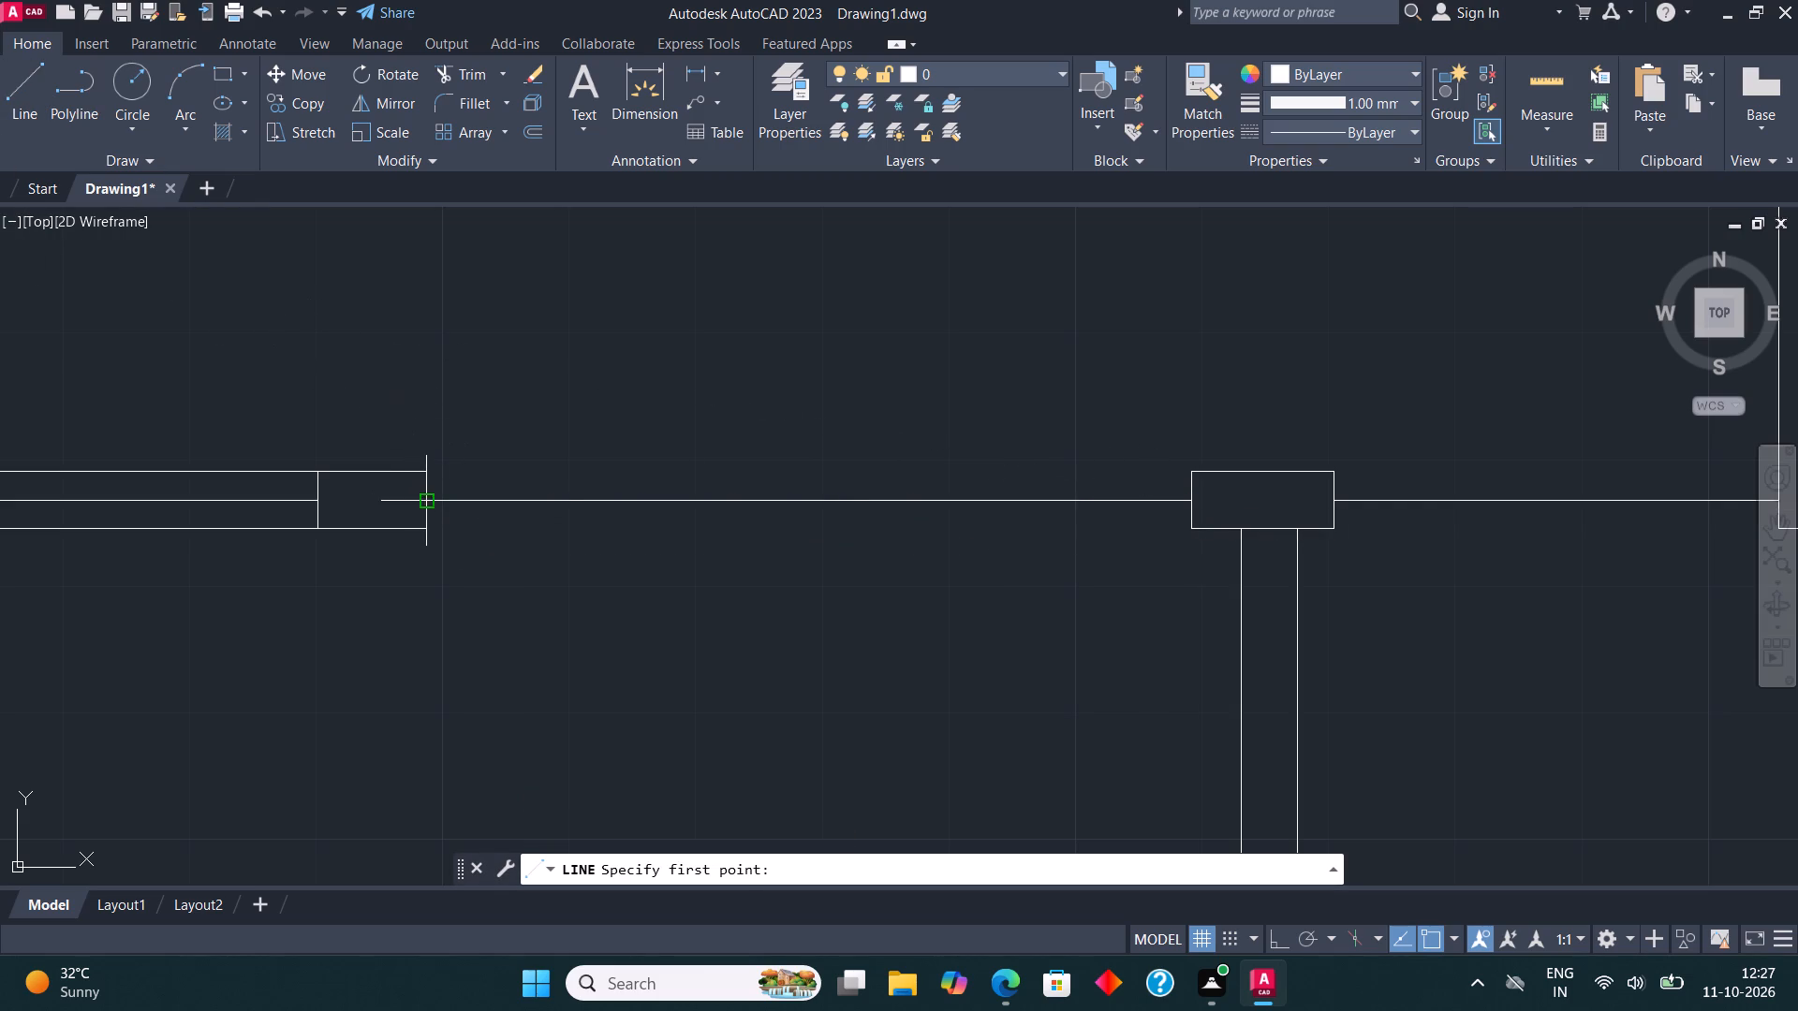
pyautogui.click(423, 495)
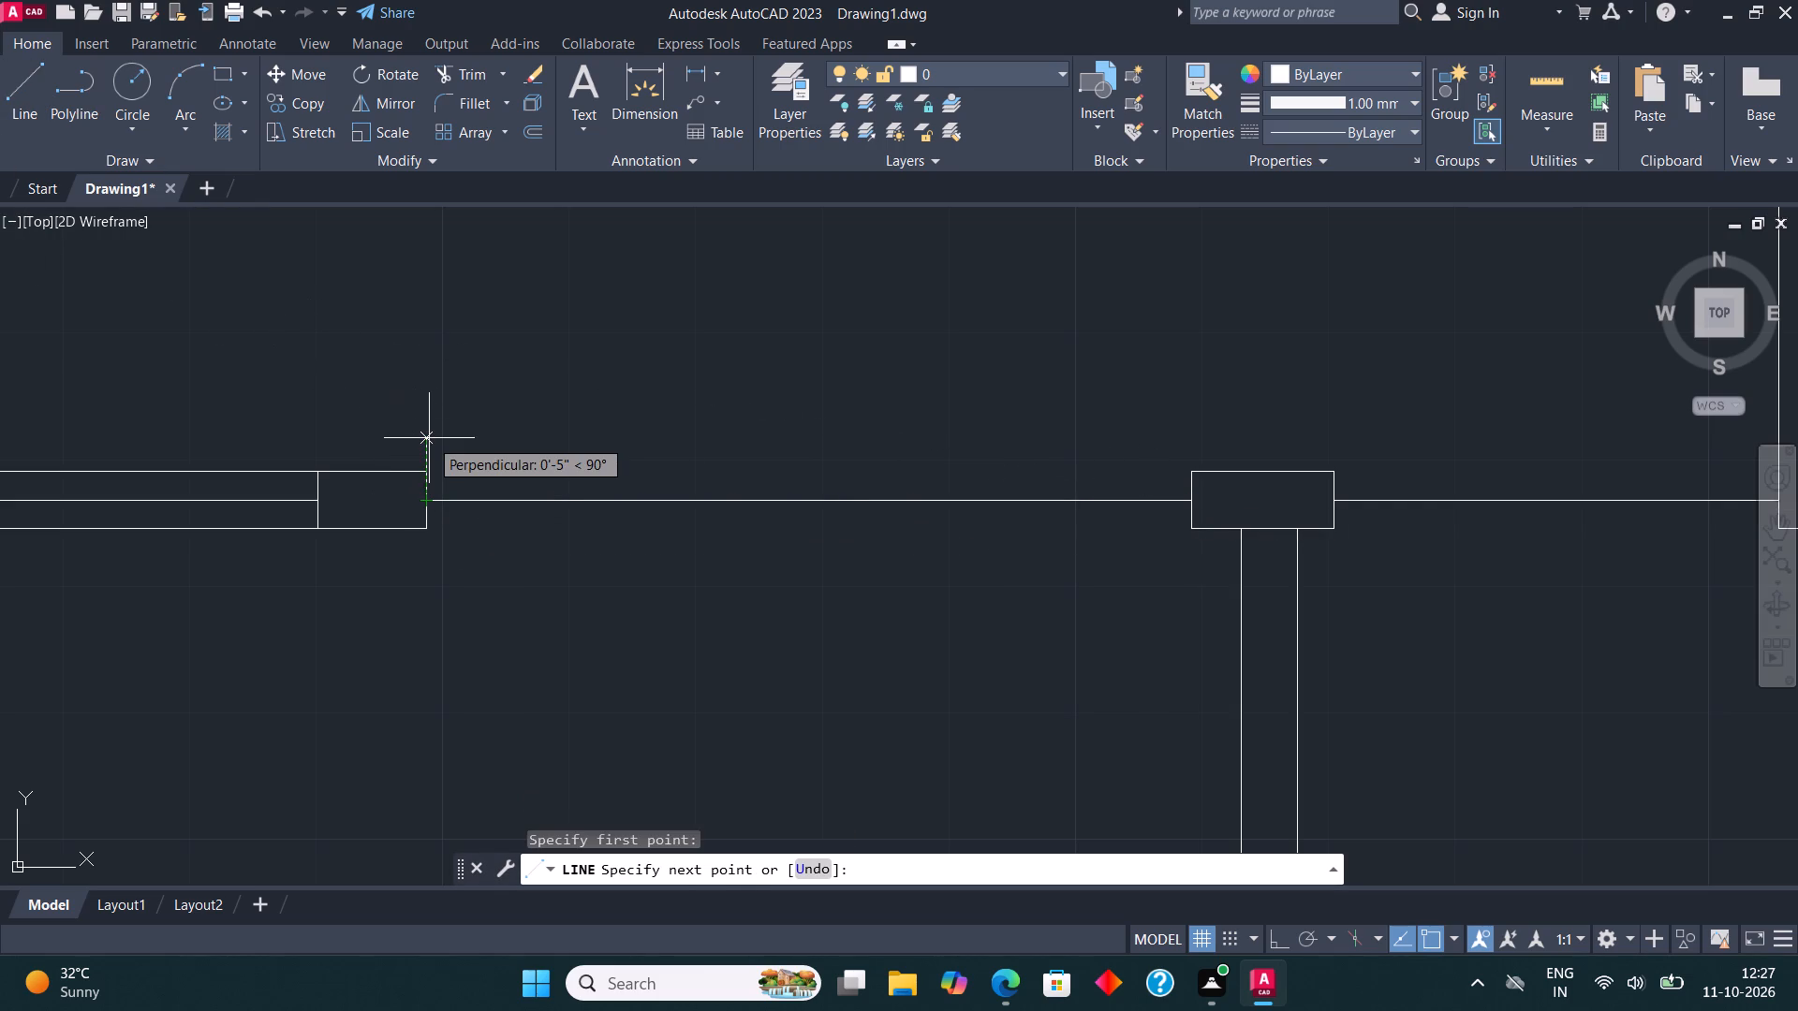
pyautogui.click(429, 438)
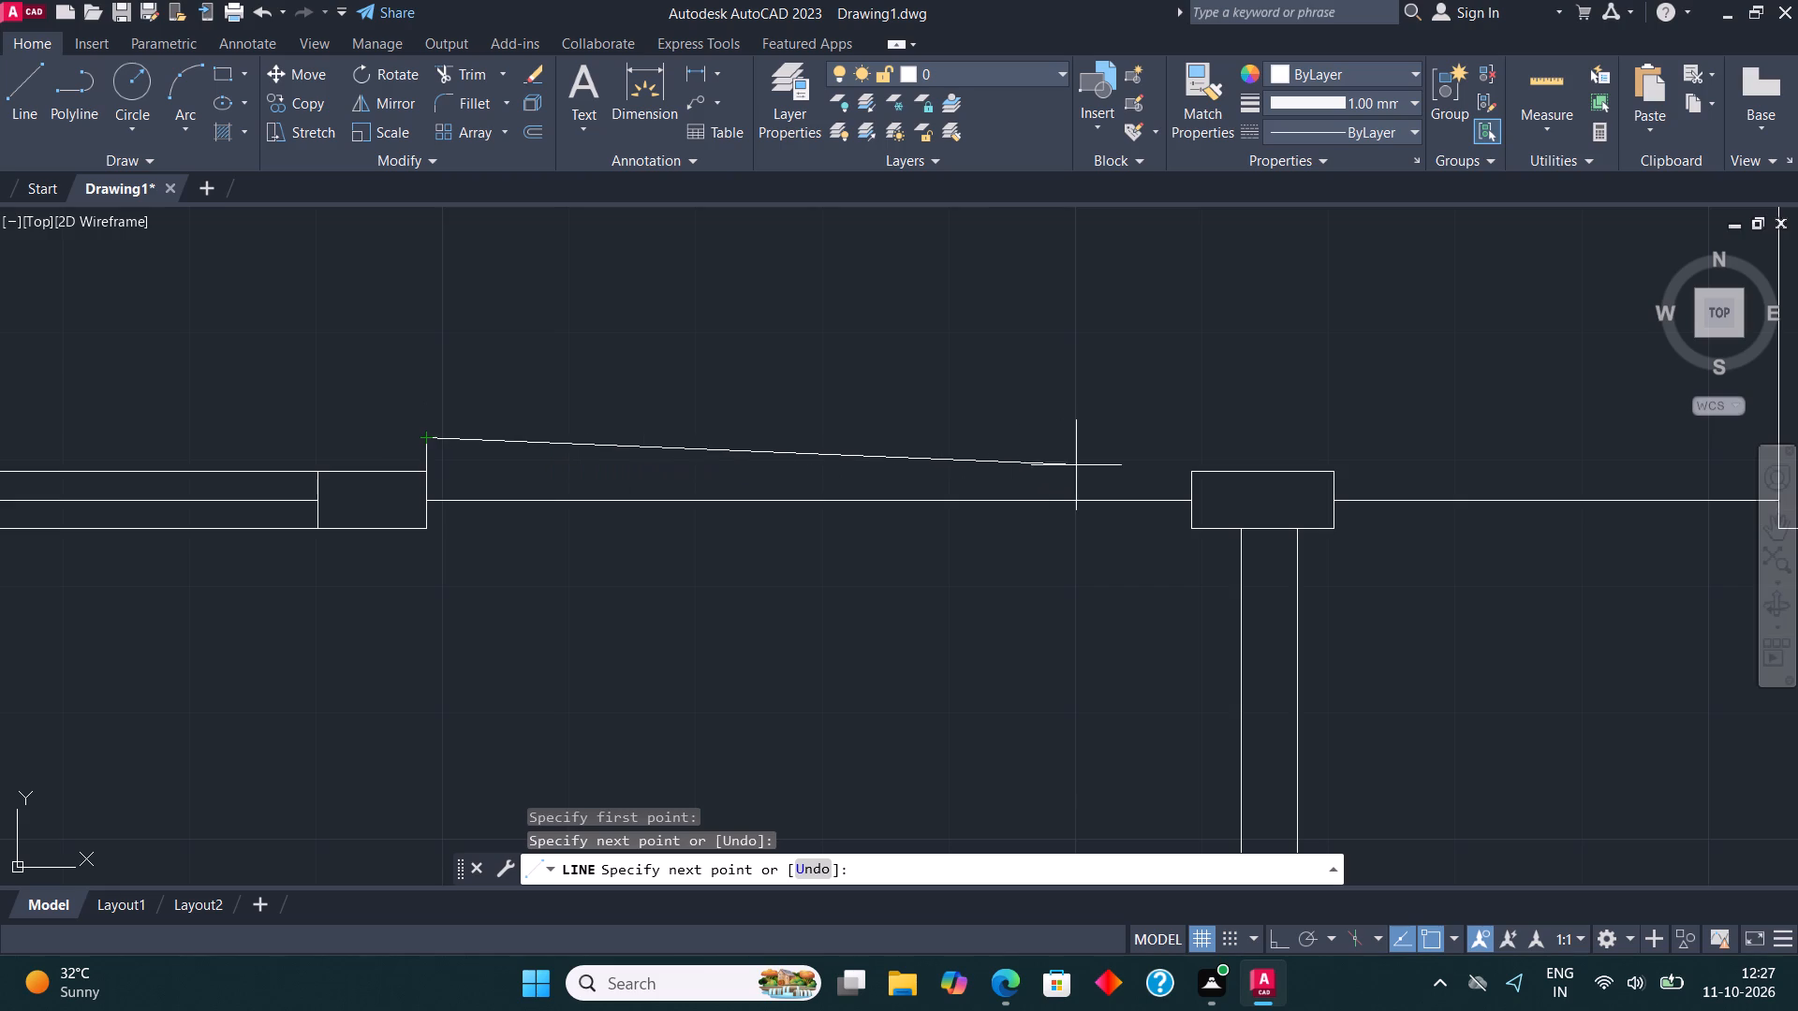
pyautogui.press('F8')
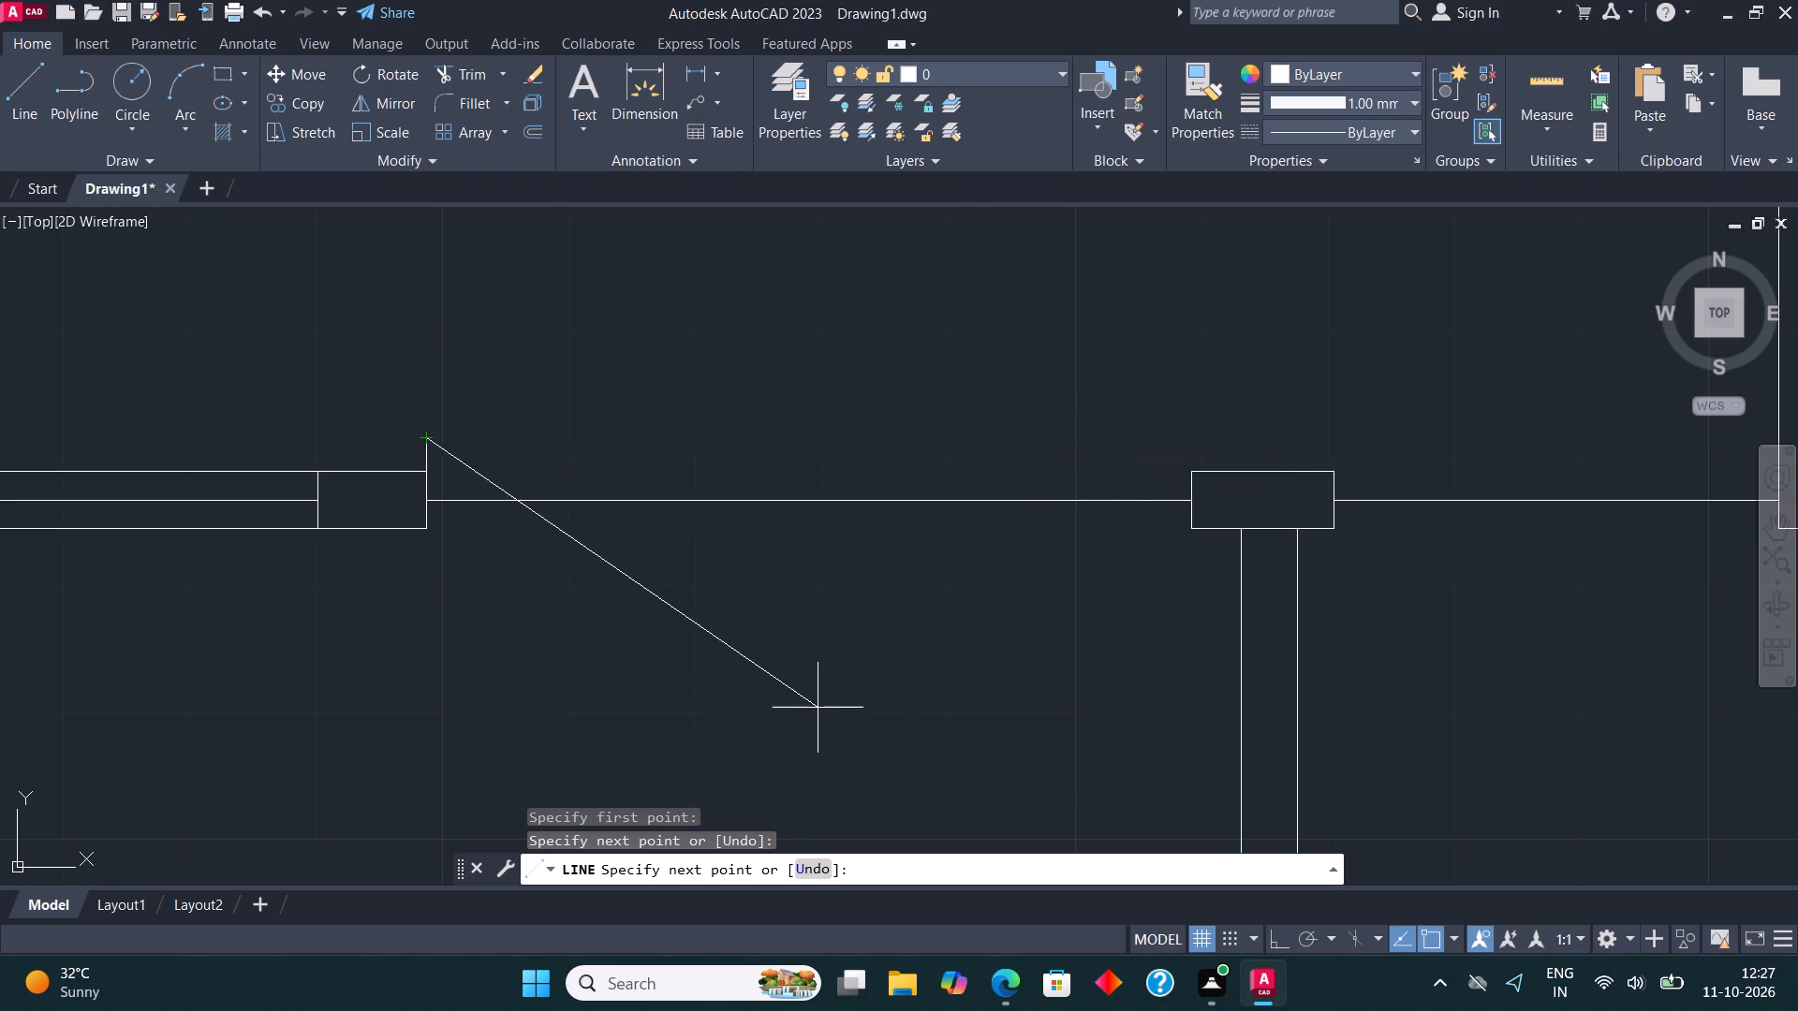
pyautogui.click(1194, 447)
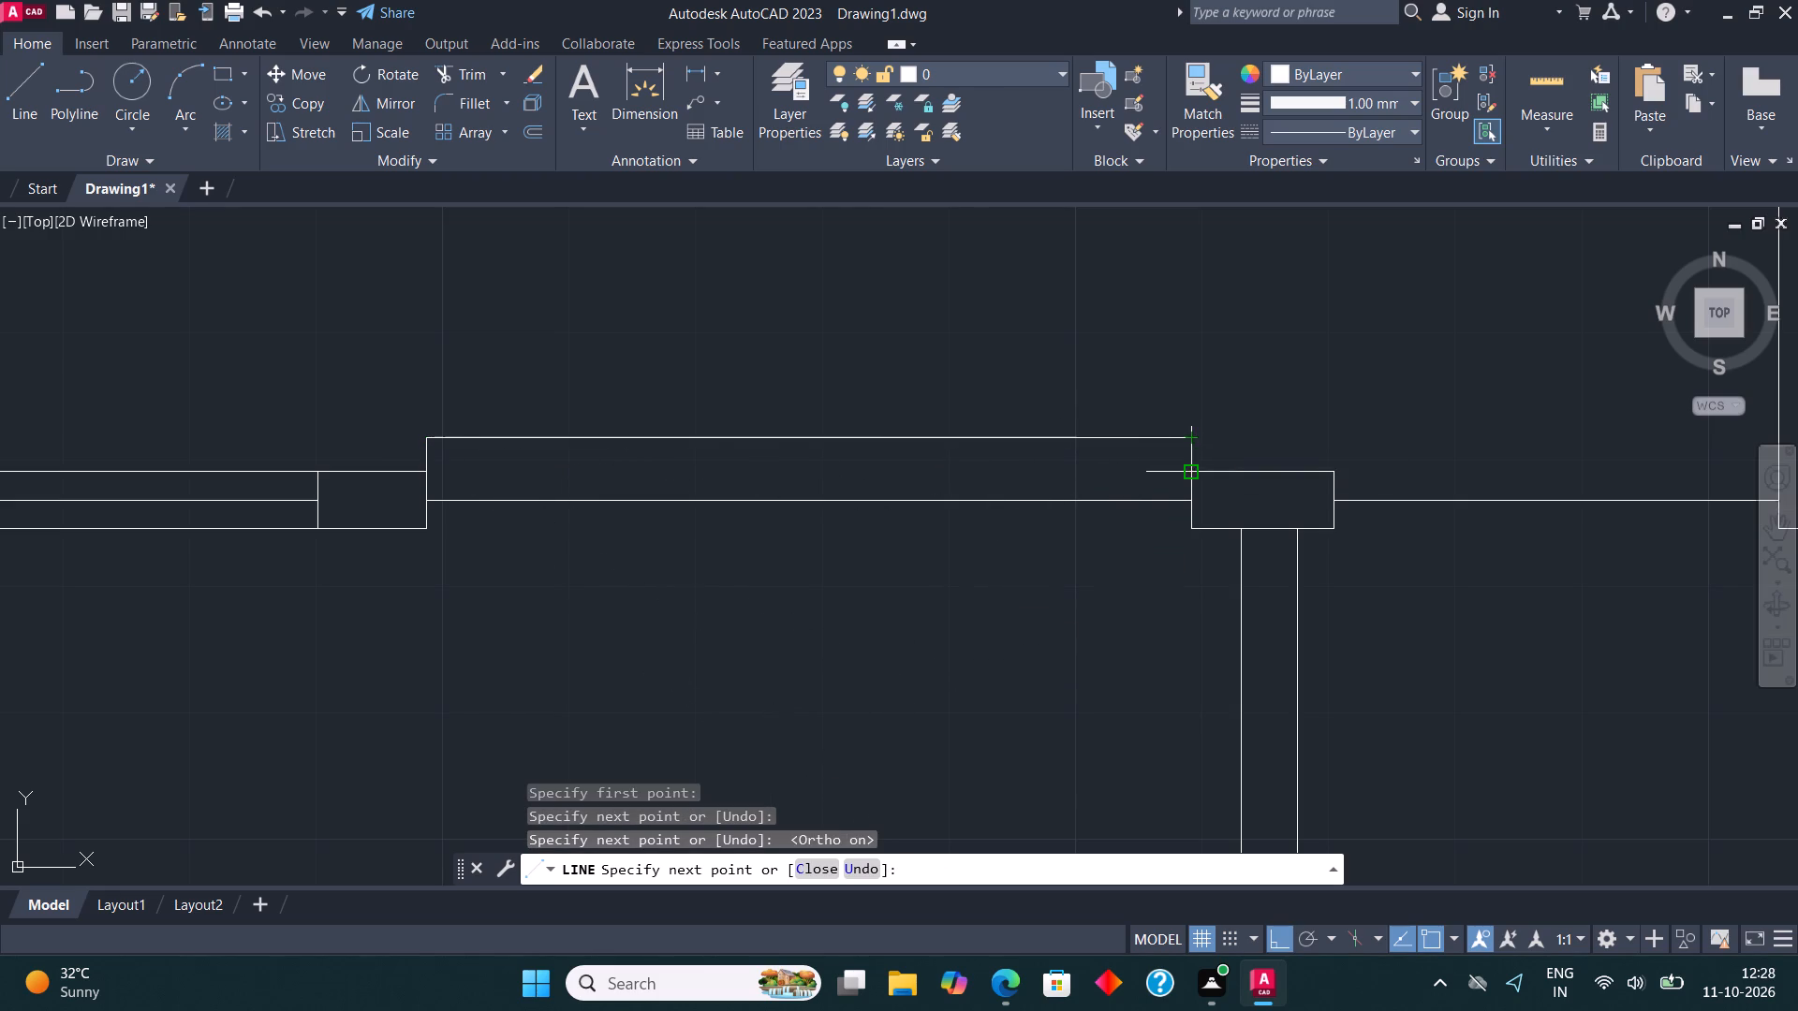
pyautogui.click(1194, 471)
pyautogui.press('Escape')
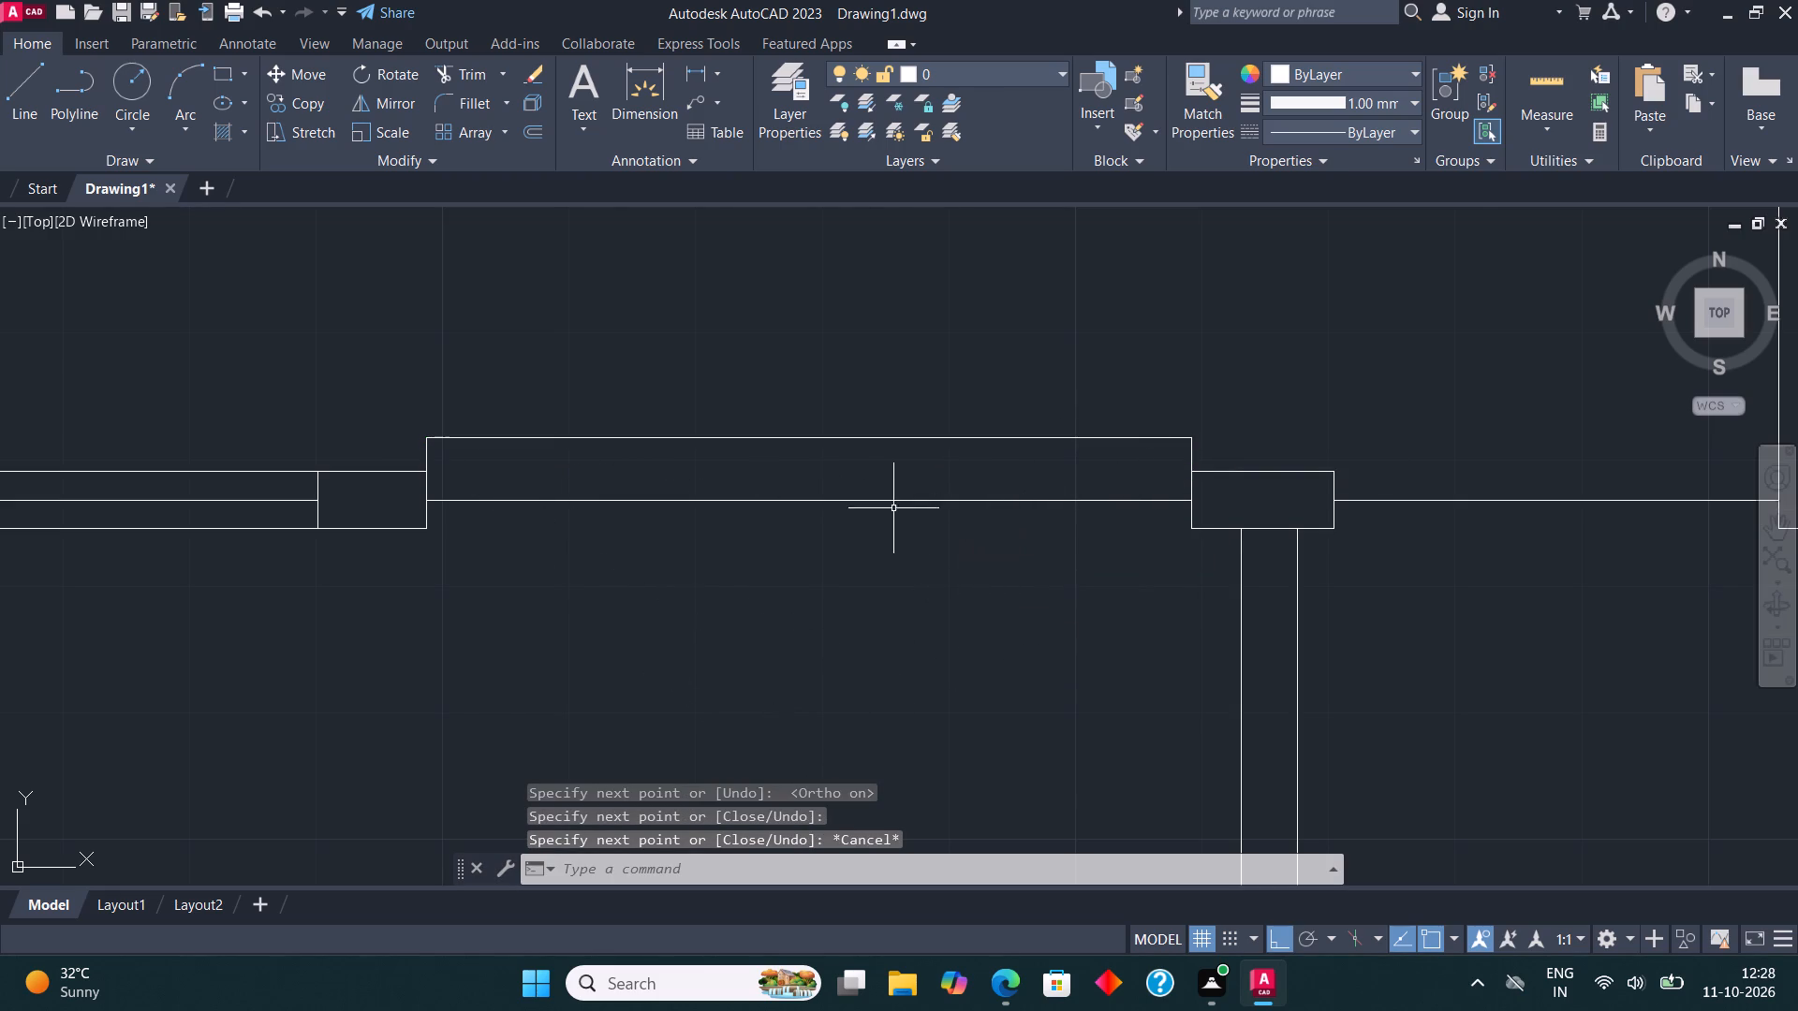
# Draw a horizontal line between the wall-end midpoints across the wide opening in the plan's bottom outer wall, below the lower-left room.
pyautogui.scroll(-4, 892, 508)
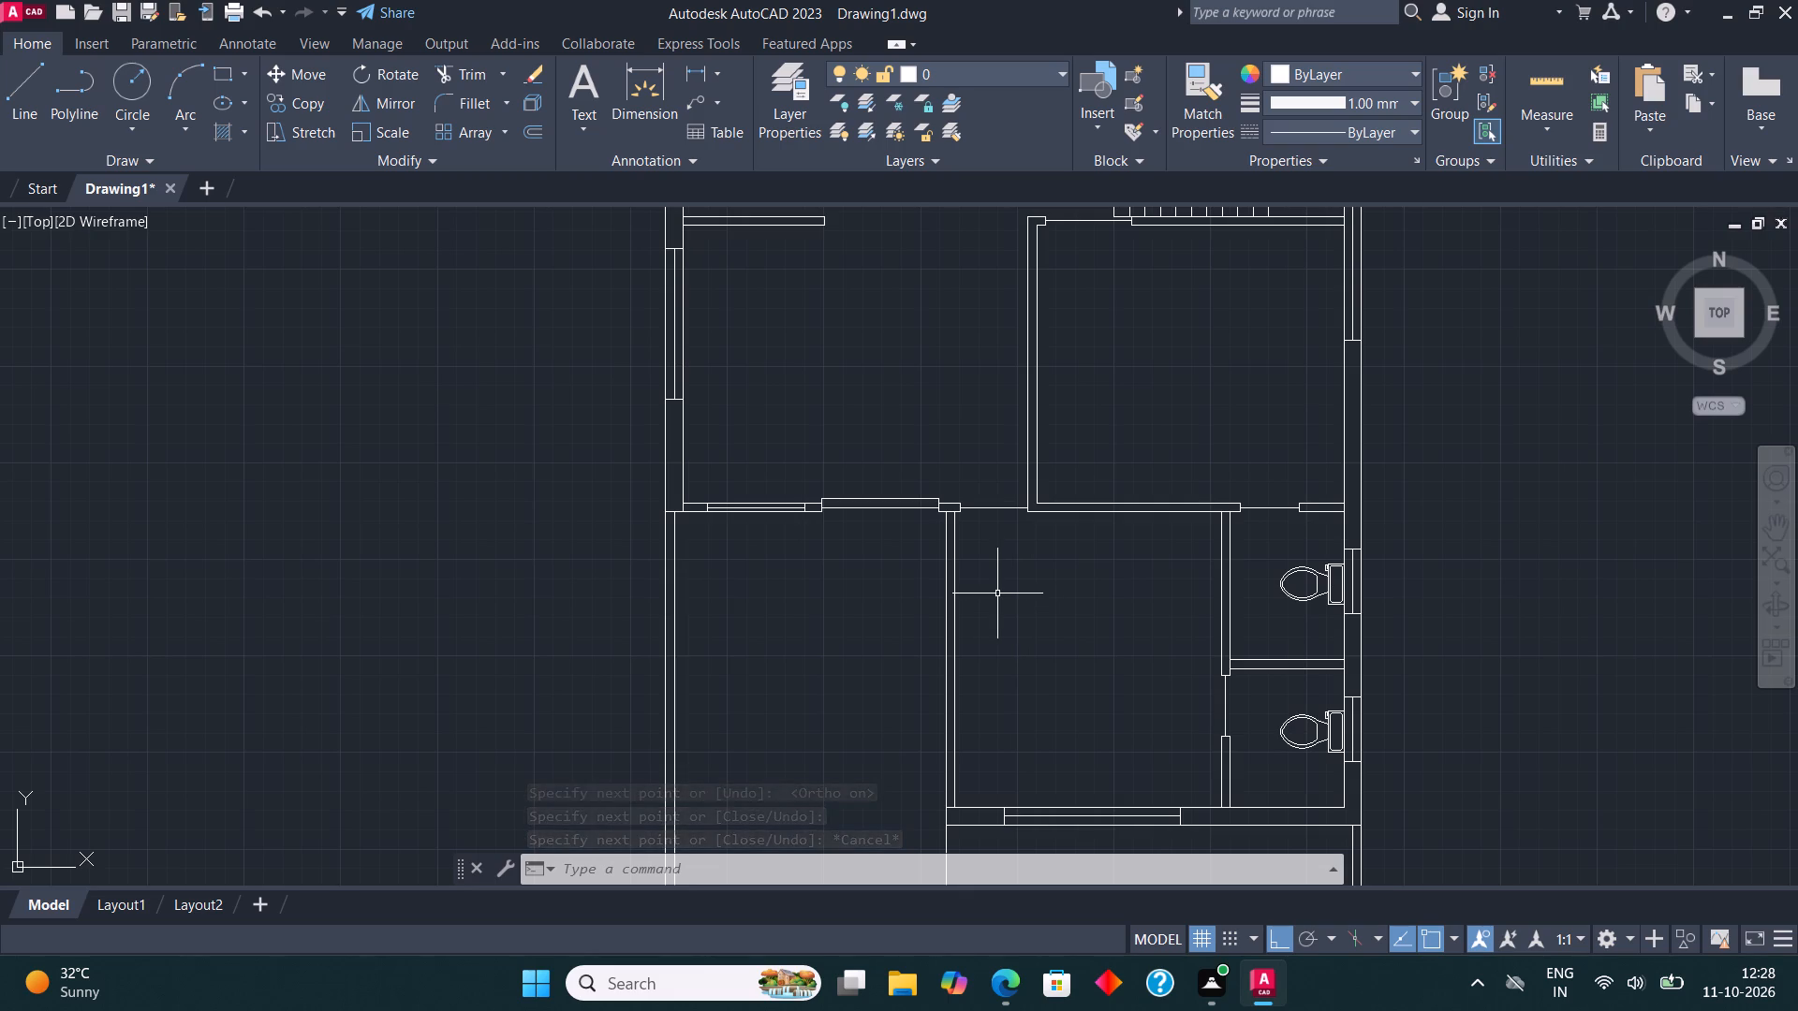
pyautogui.scroll(-2, 917, 512)
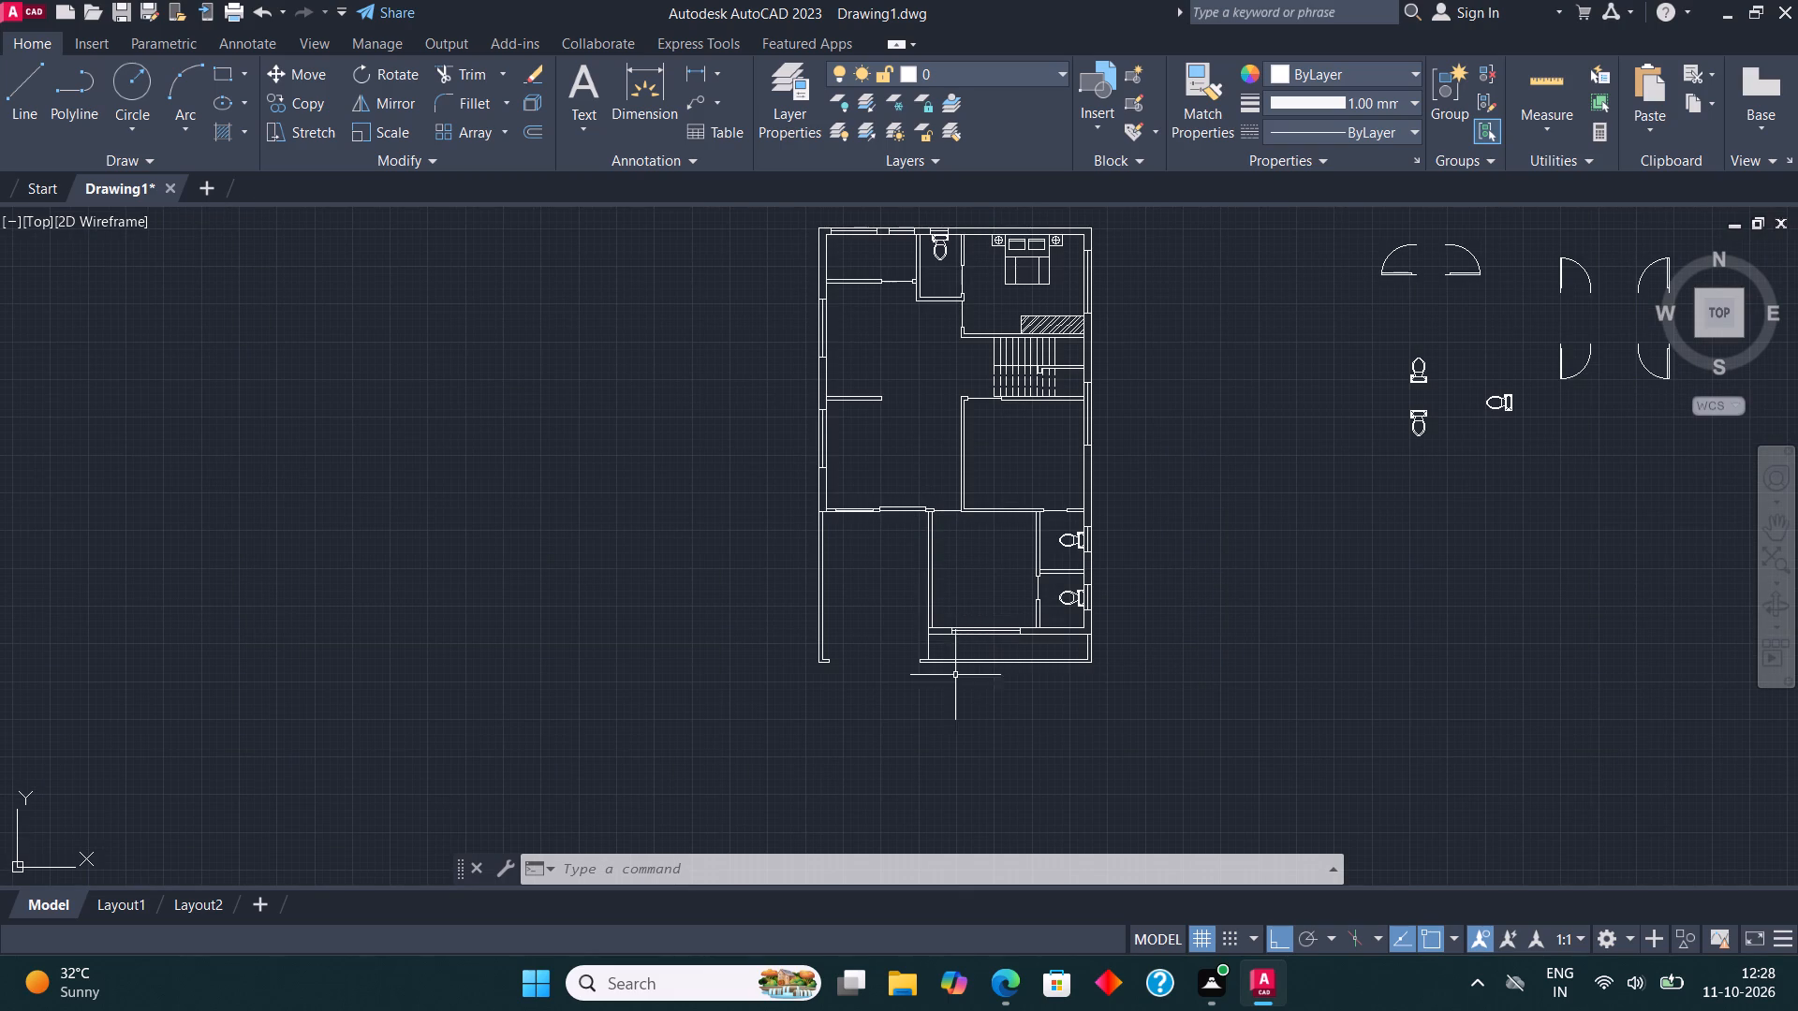
pyautogui.scroll(2, 827, 652)
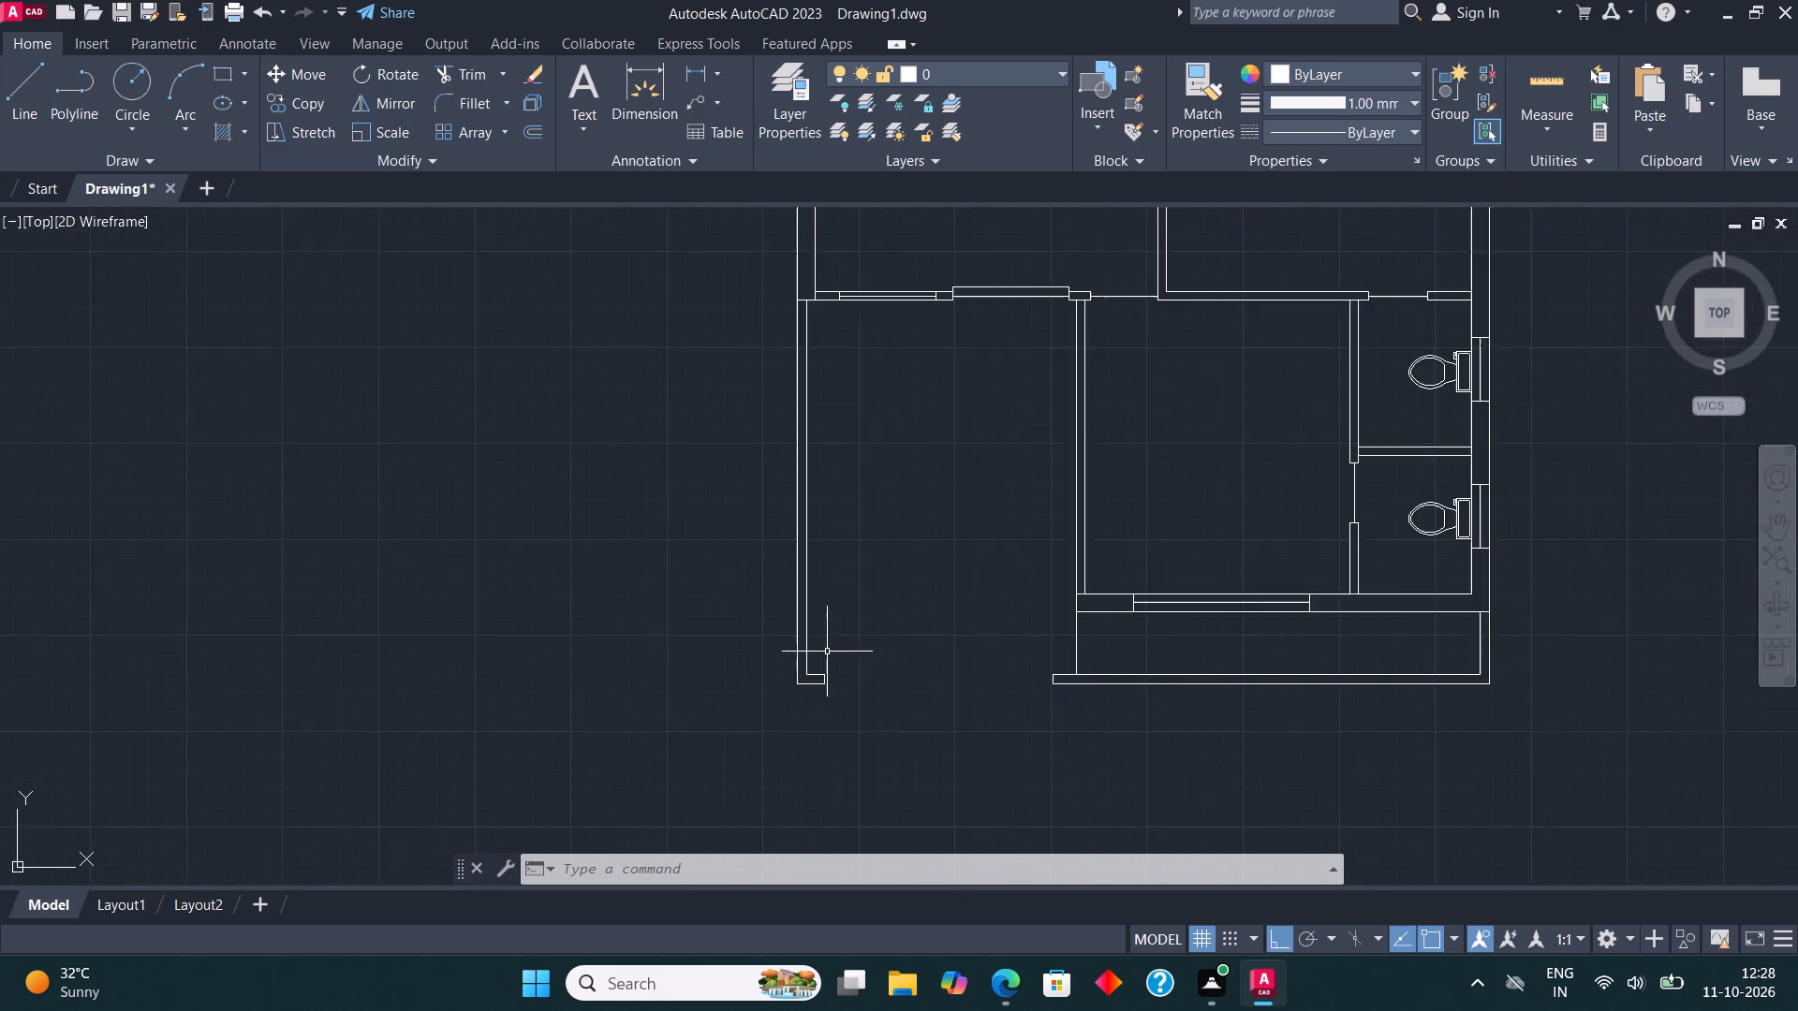
pyautogui.scroll(1, 827, 652)
pyautogui.click(32, 84)
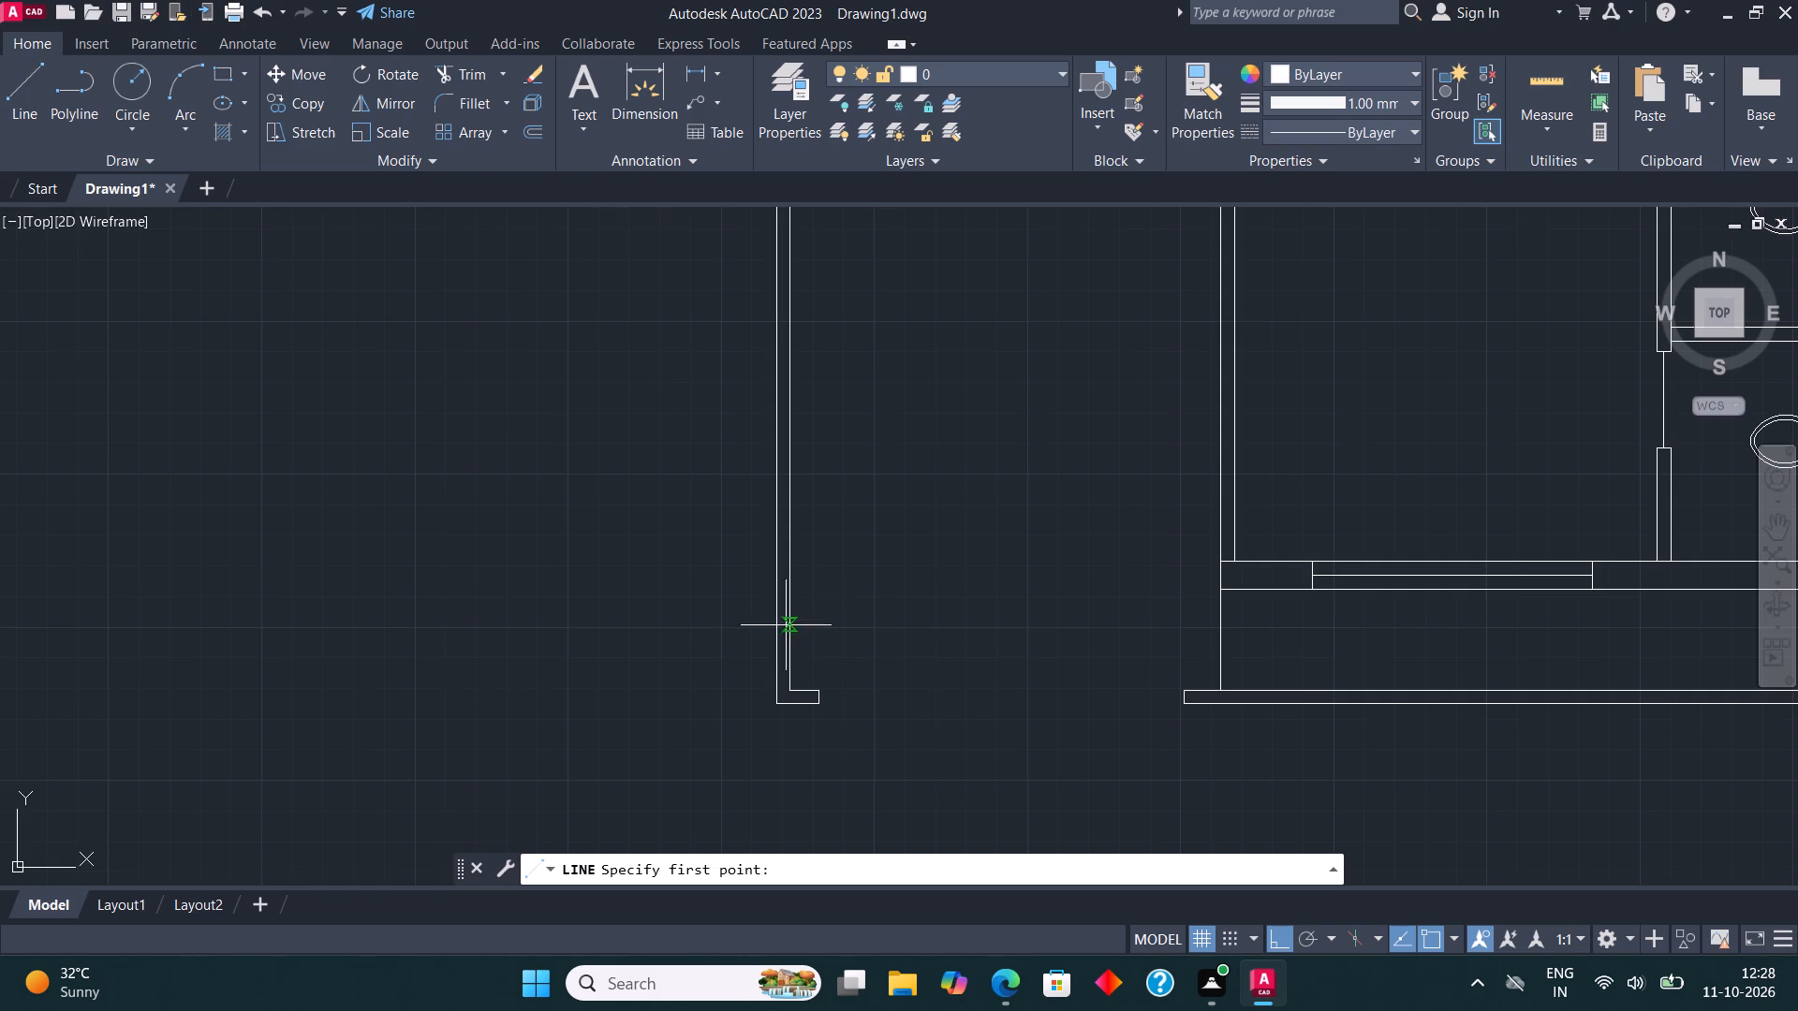
pyautogui.scroll(3, 813, 696)
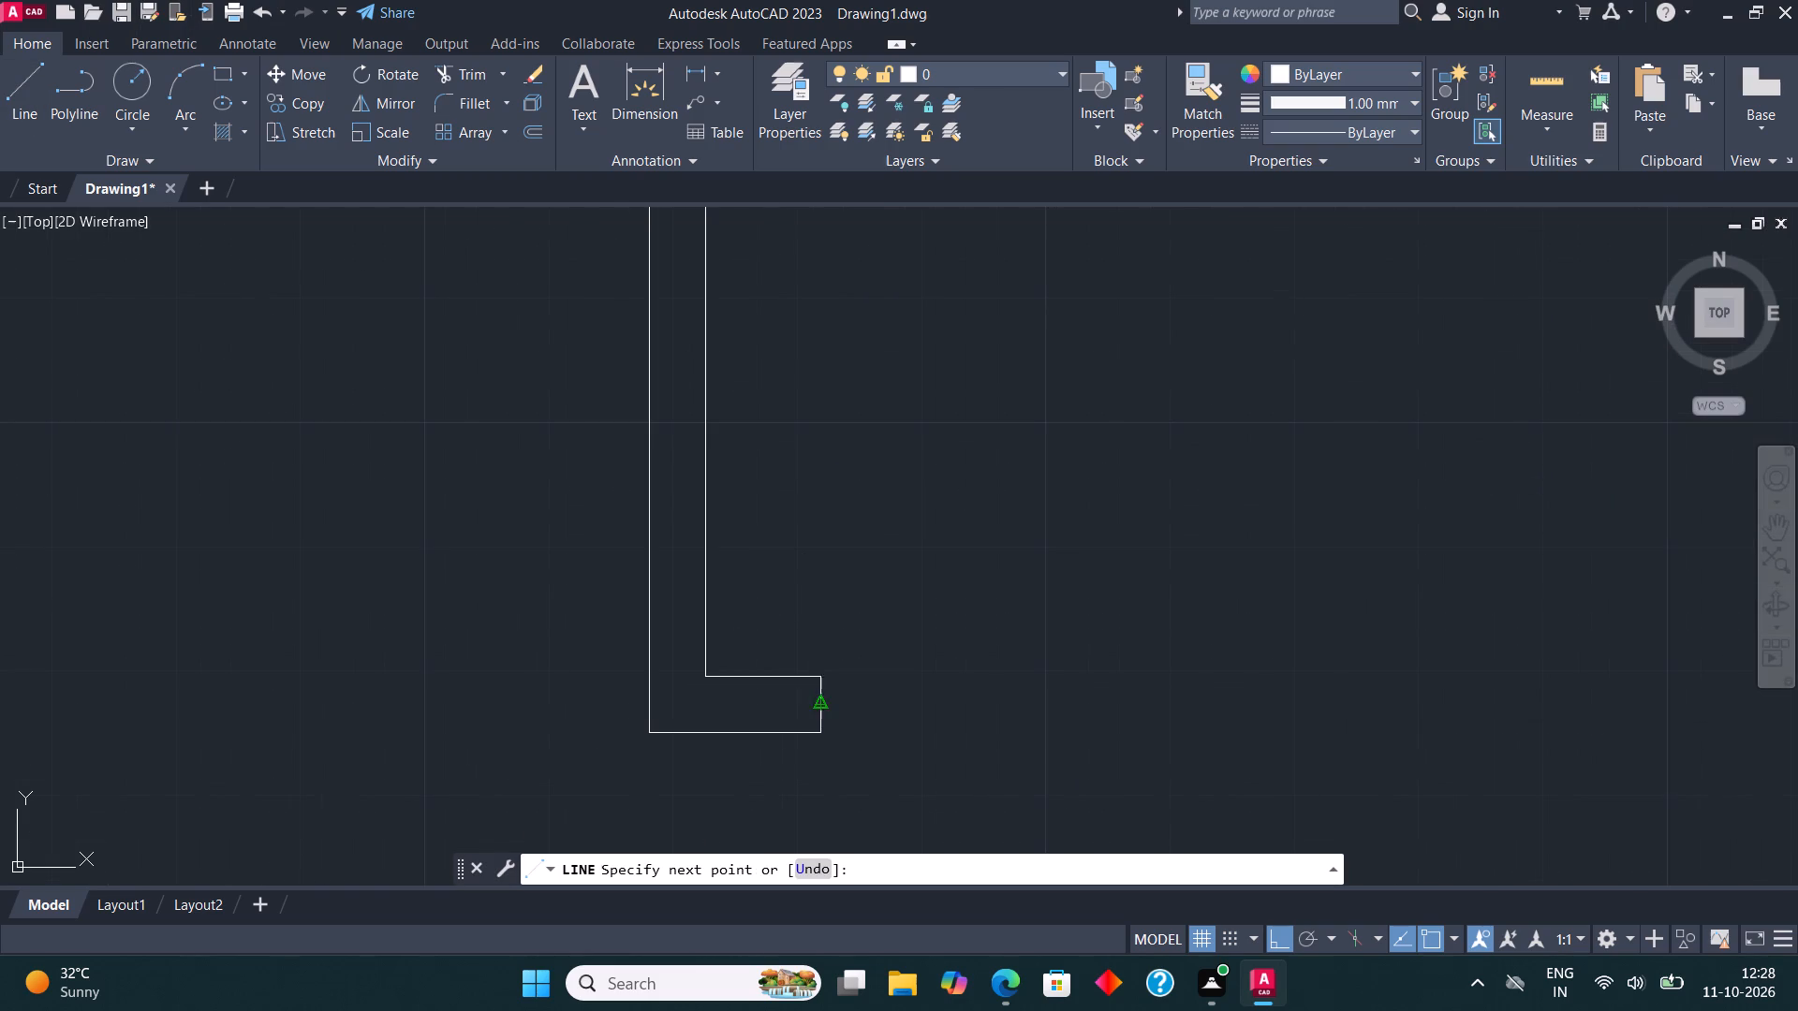
pyautogui.click(813, 696)
pyautogui.scroll(-2, 1044, 724)
pyautogui.click(1536, 717)
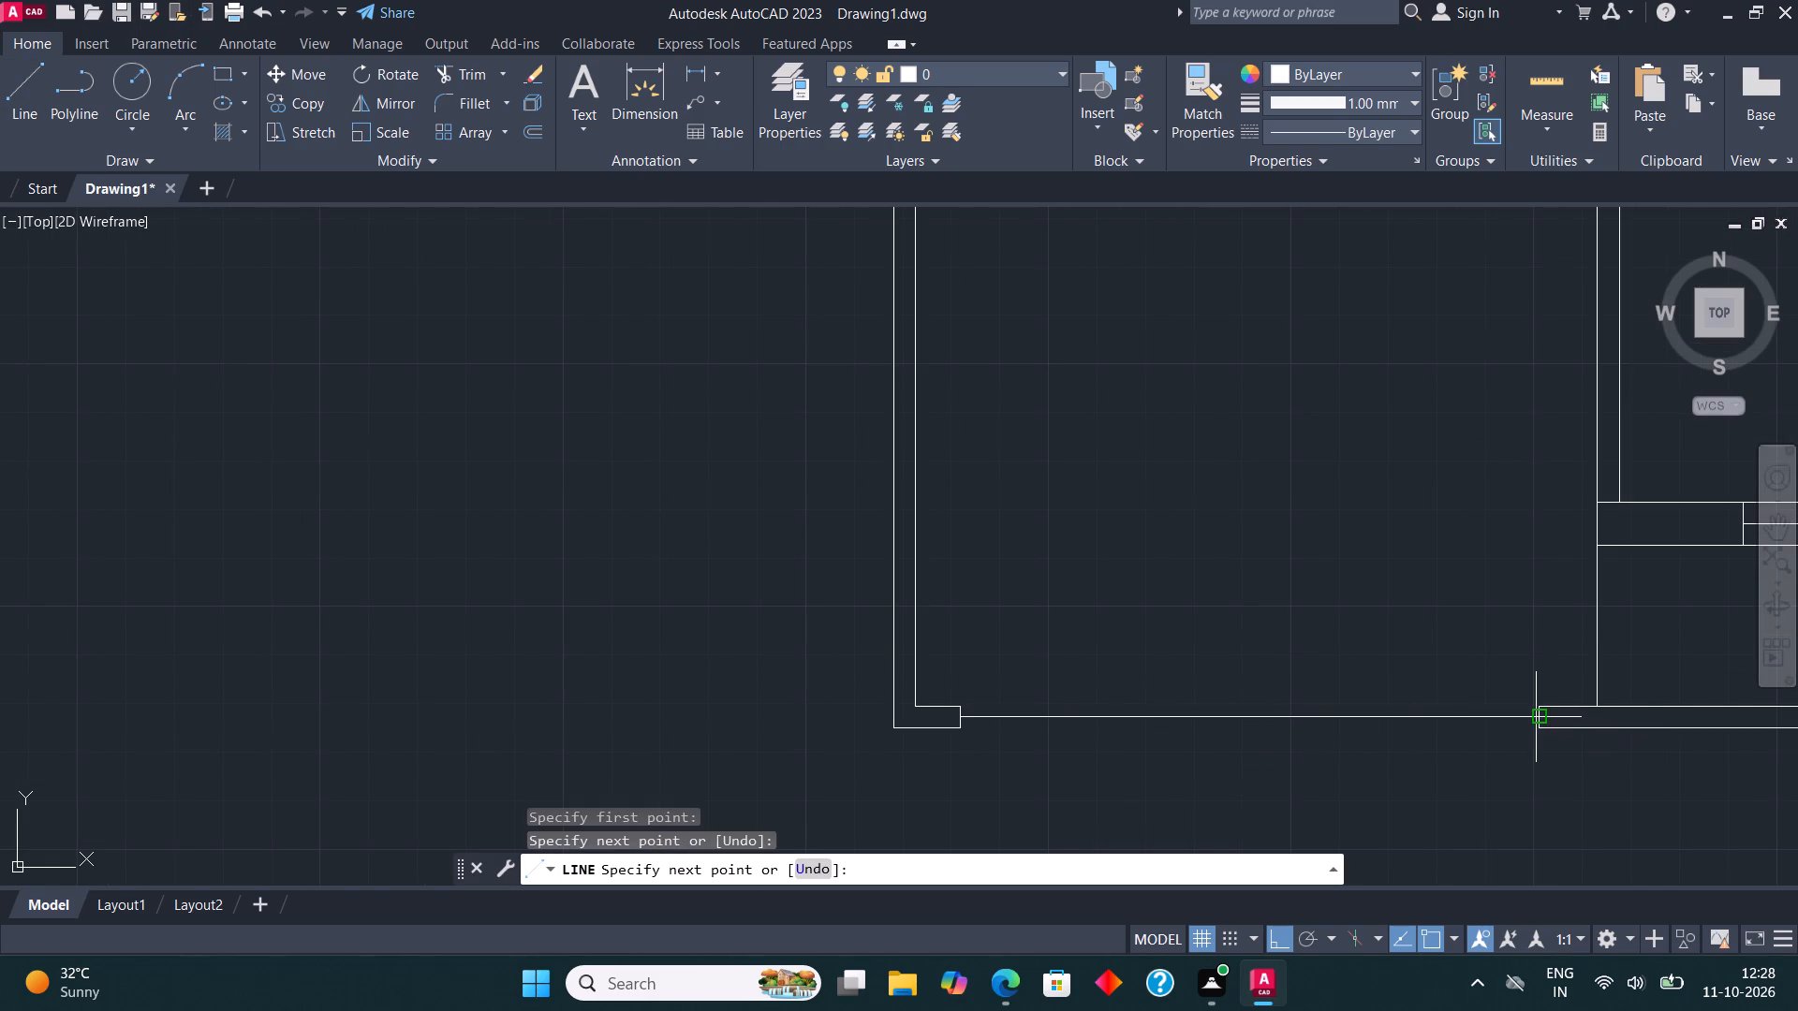
pyautogui.press('Escape')
# Look over the floor plan from the bottom wall up to the top rooms, checking the door openings and their marking lines.
pyautogui.scroll(-3, 770, 567)
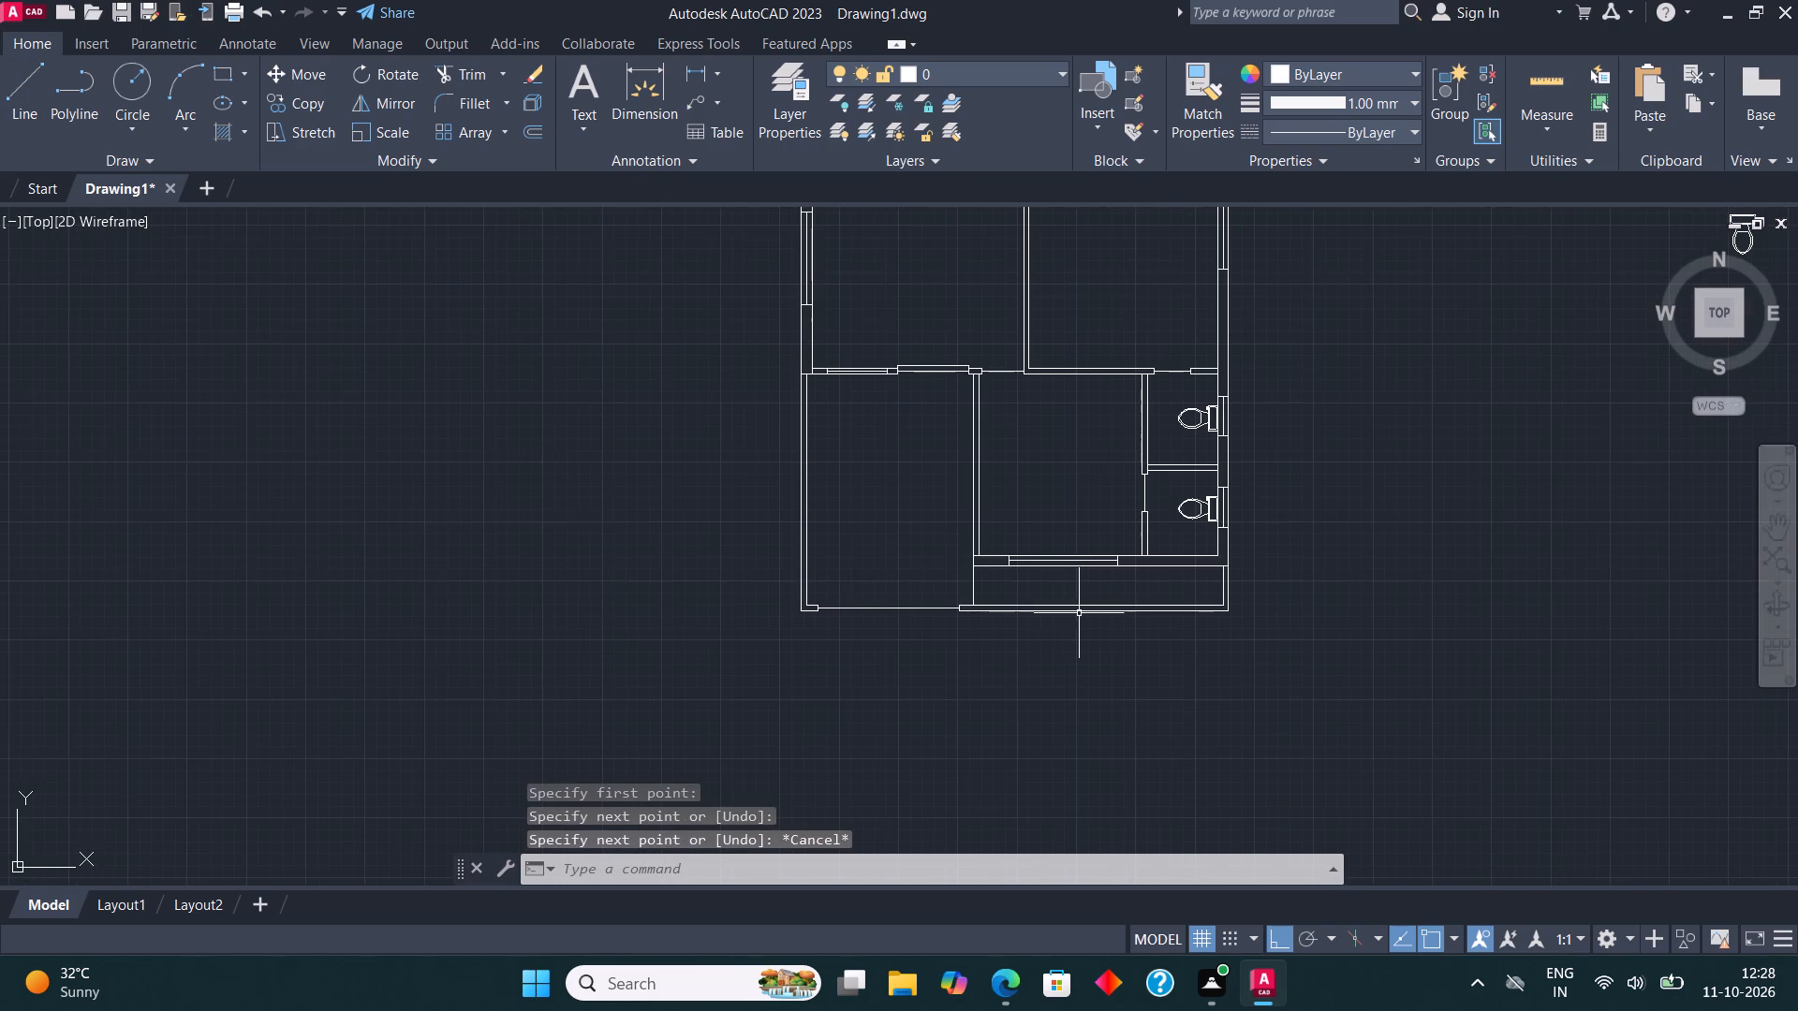
pyautogui.moveTo(1080, 616); pyautogui.dragTo(1111, 725, button='middle')
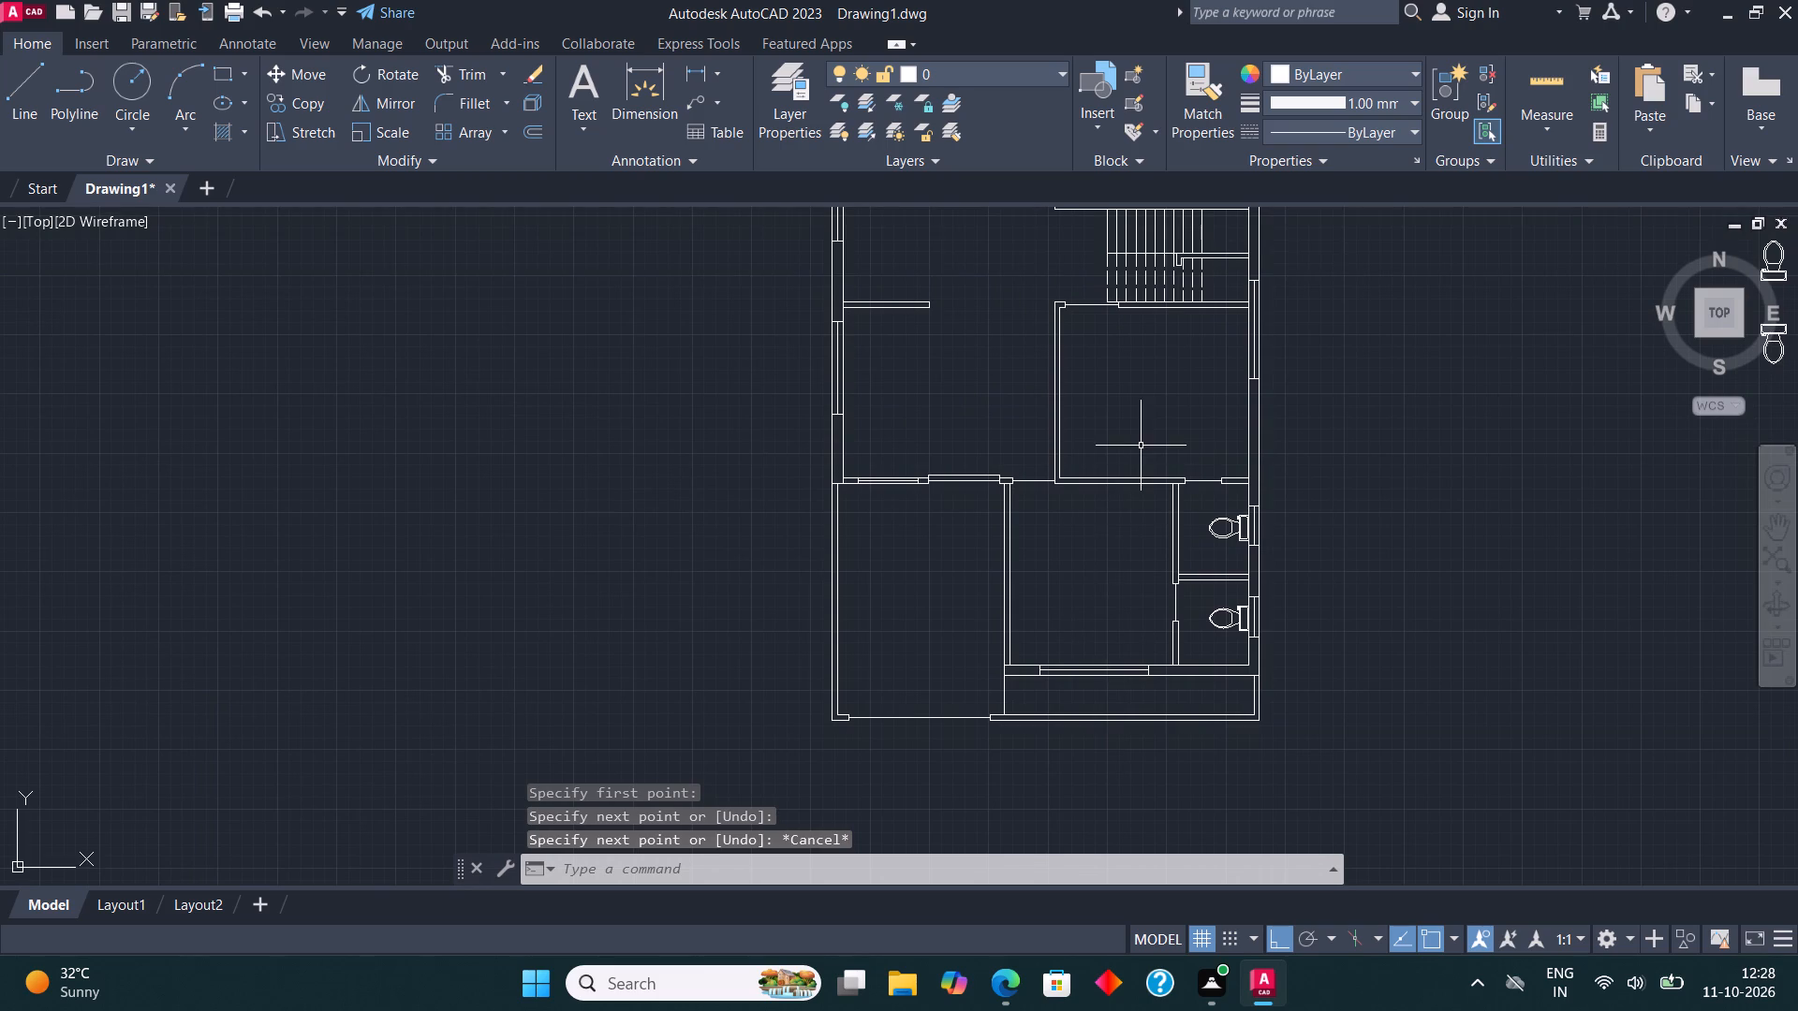
pyautogui.moveTo(1140, 441); pyautogui.dragTo(1108, 667, button='middle')
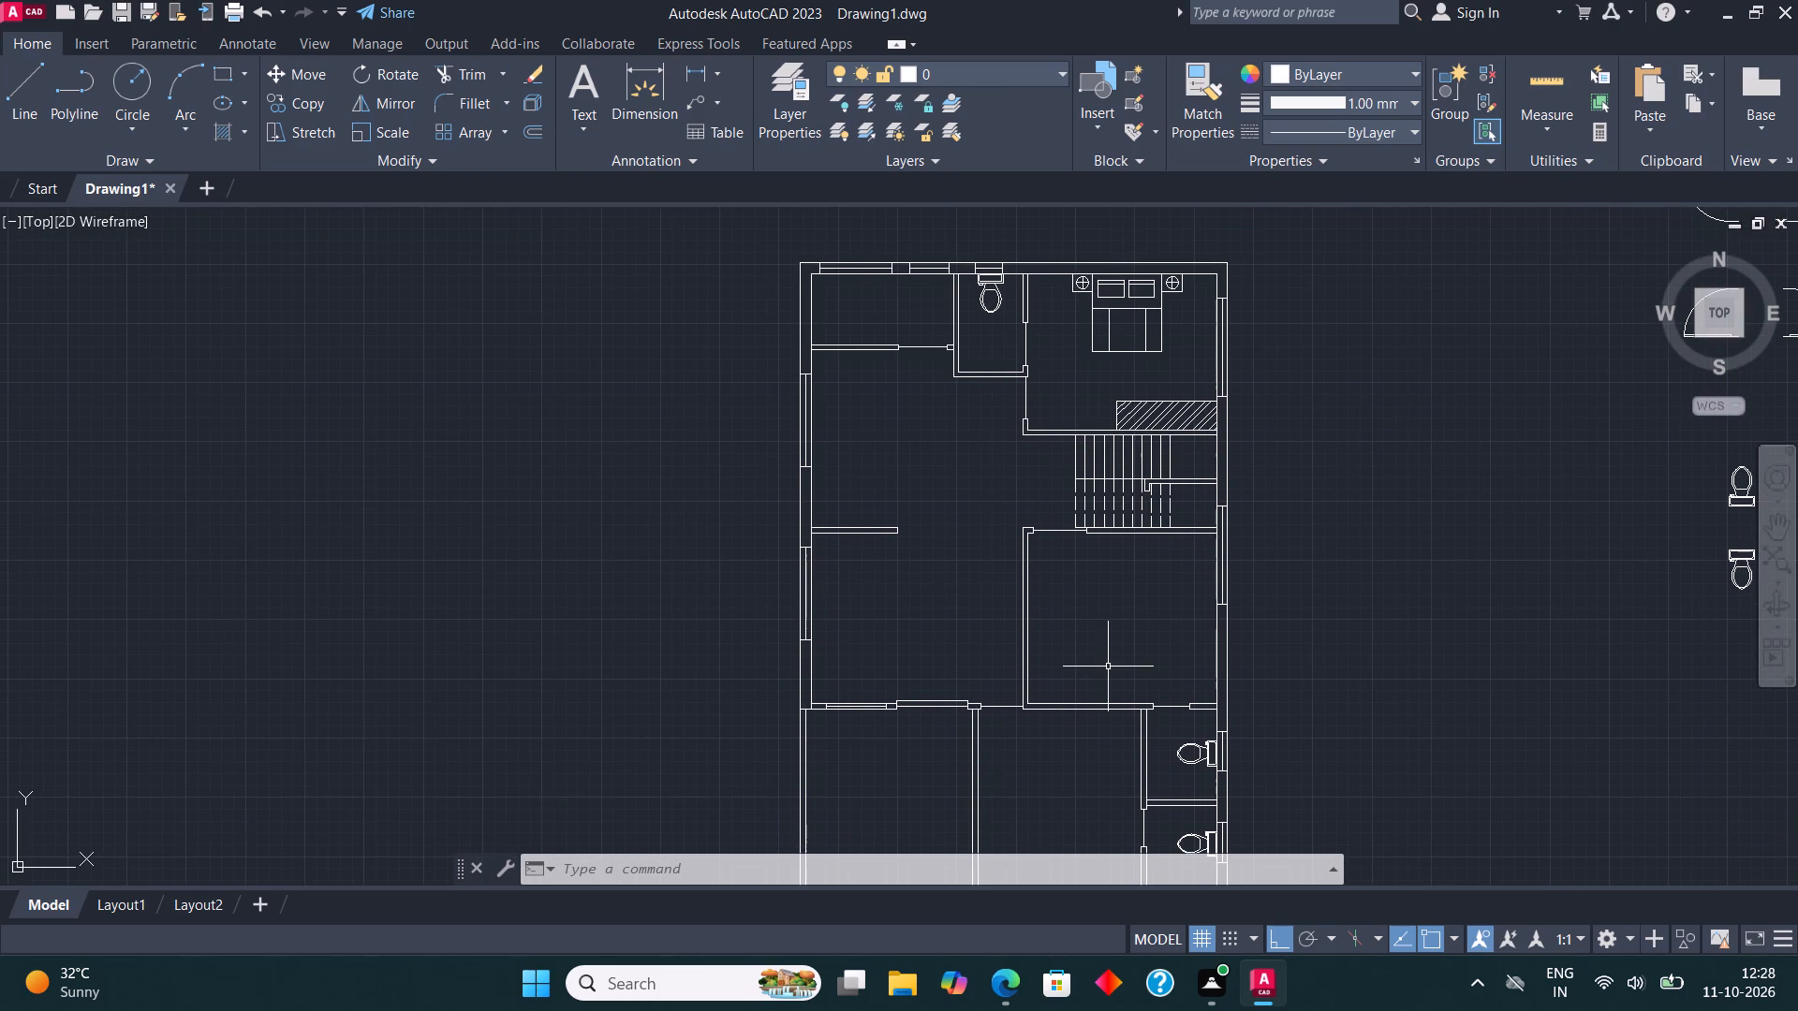
pyautogui.moveTo(1165, 455); pyautogui.dragTo(1057, 461, button='middle')
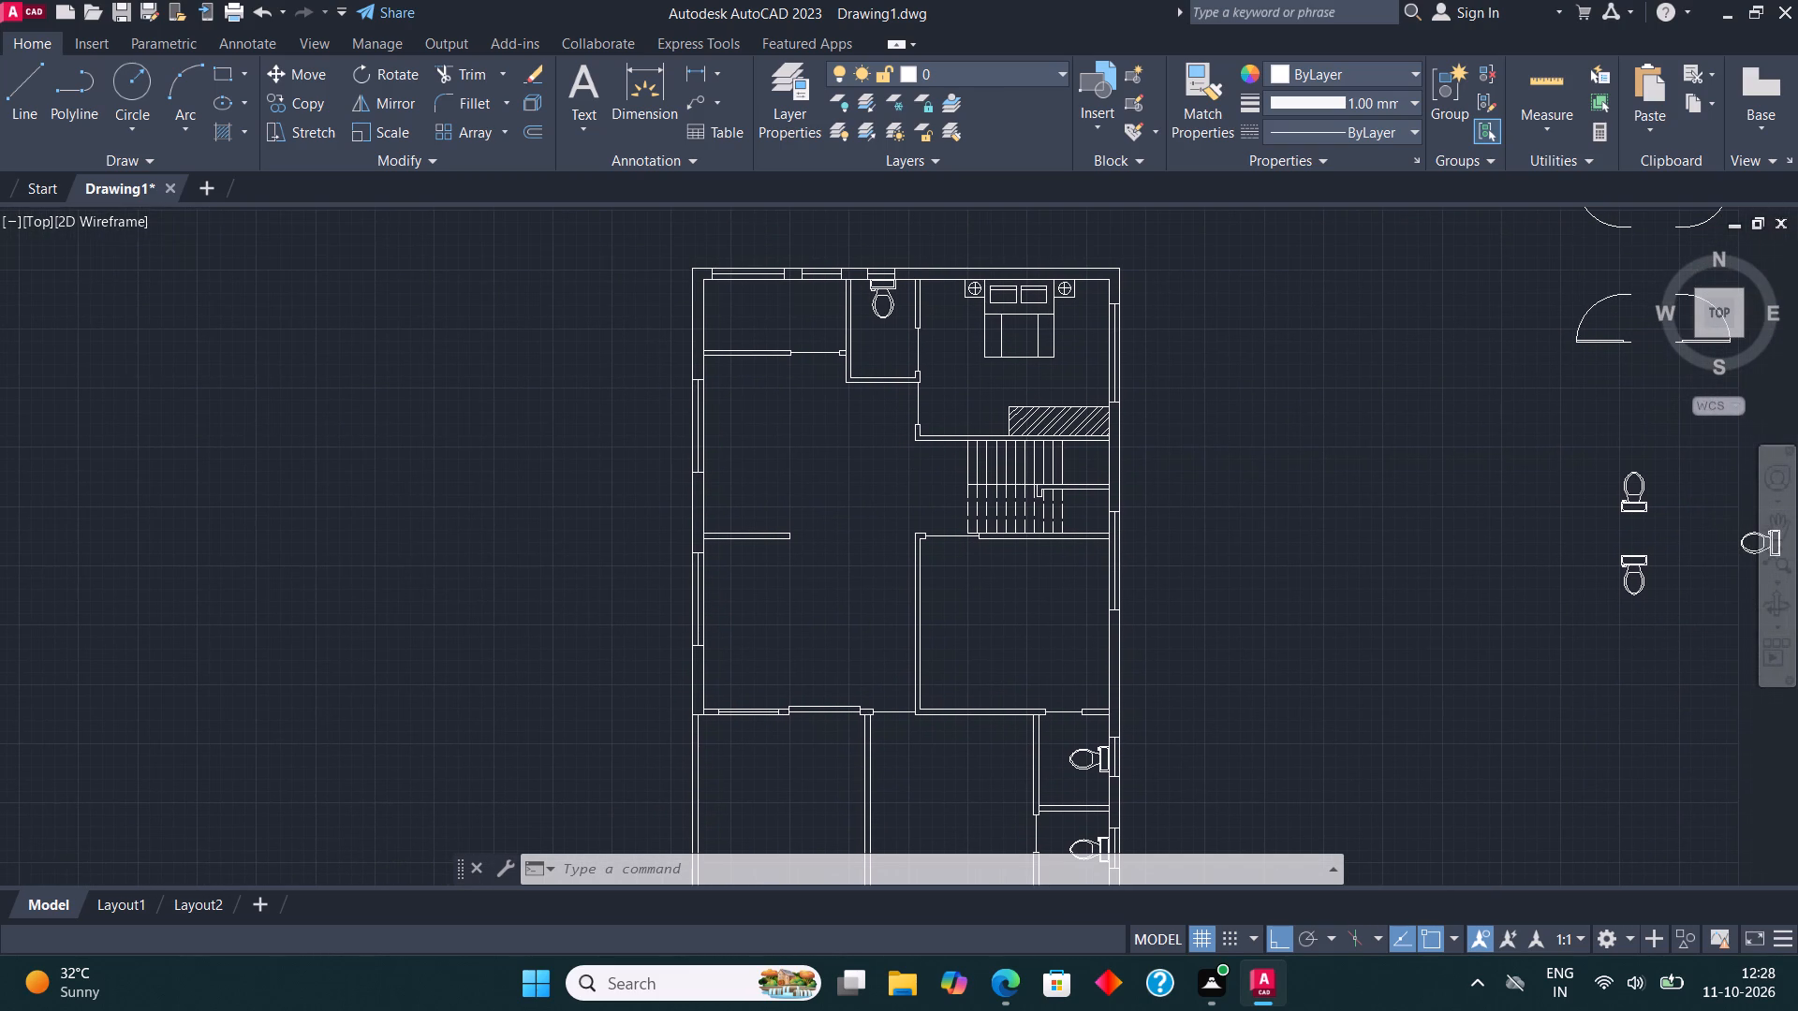
pyautogui.moveTo(789, 366); pyautogui.dragTo(742, 415, button='middle')
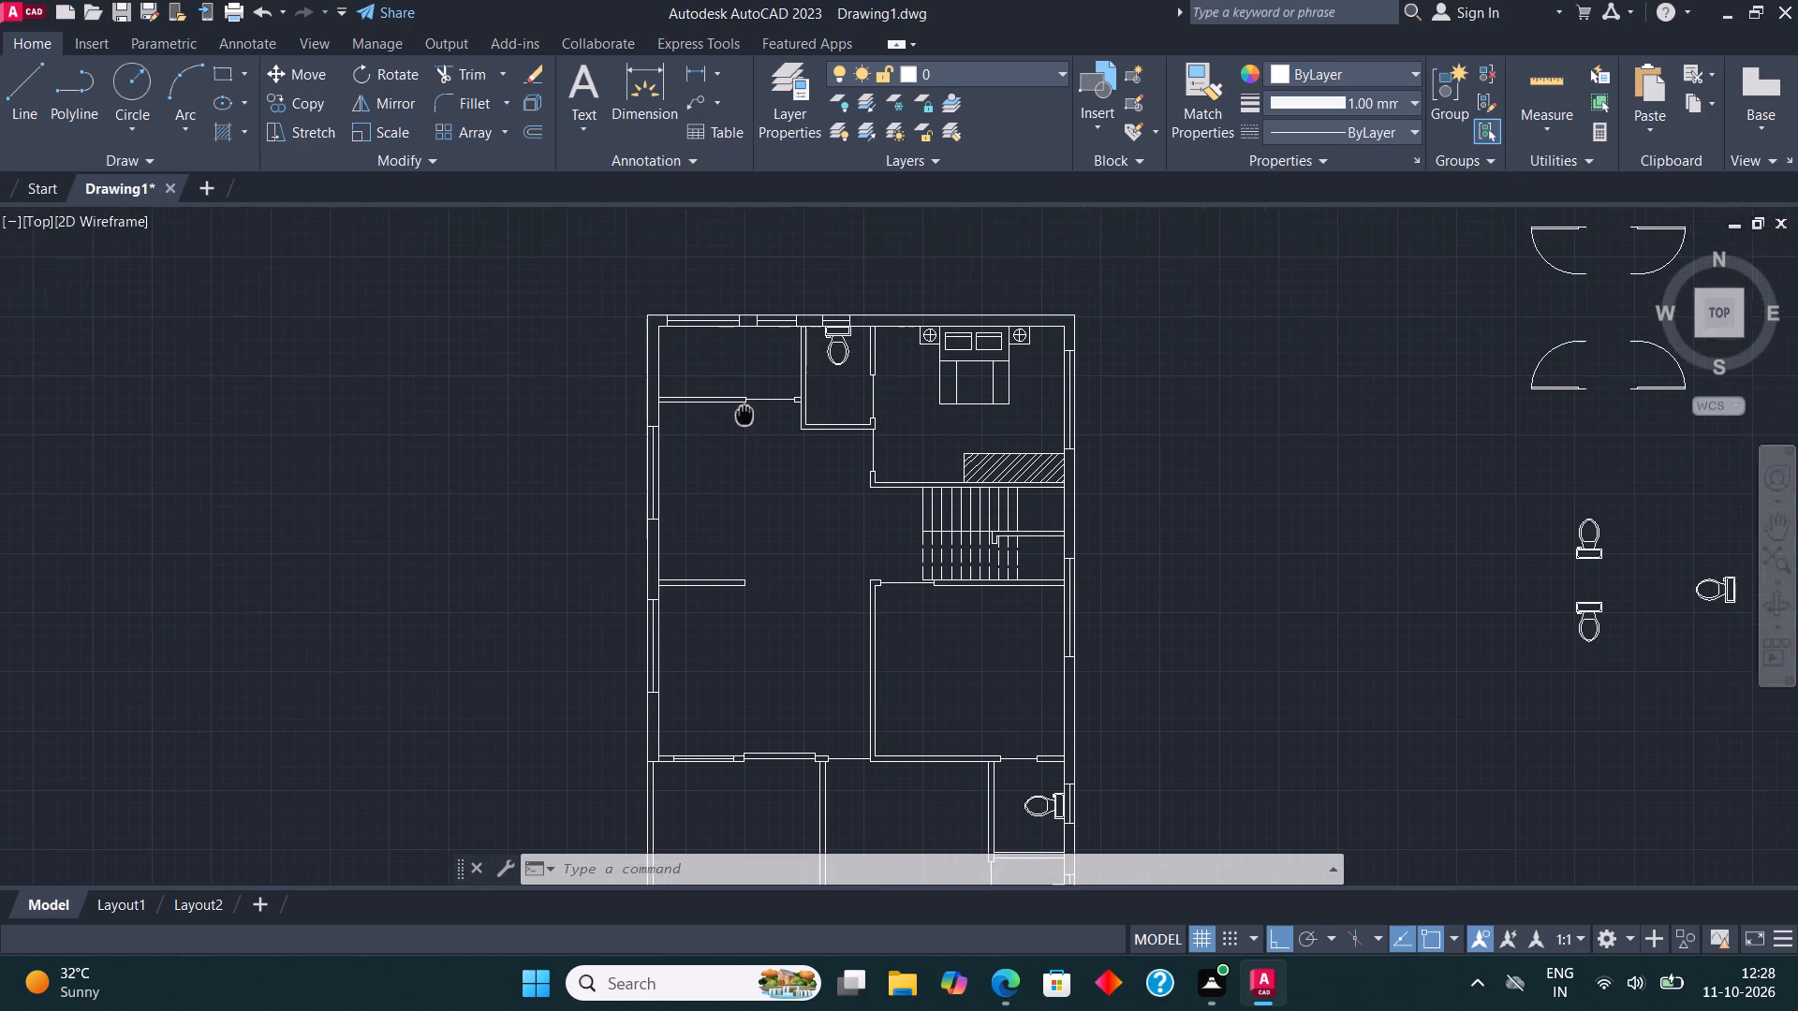
pyautogui.moveTo(742, 415); pyautogui.dragTo(730, 561, button='middle')
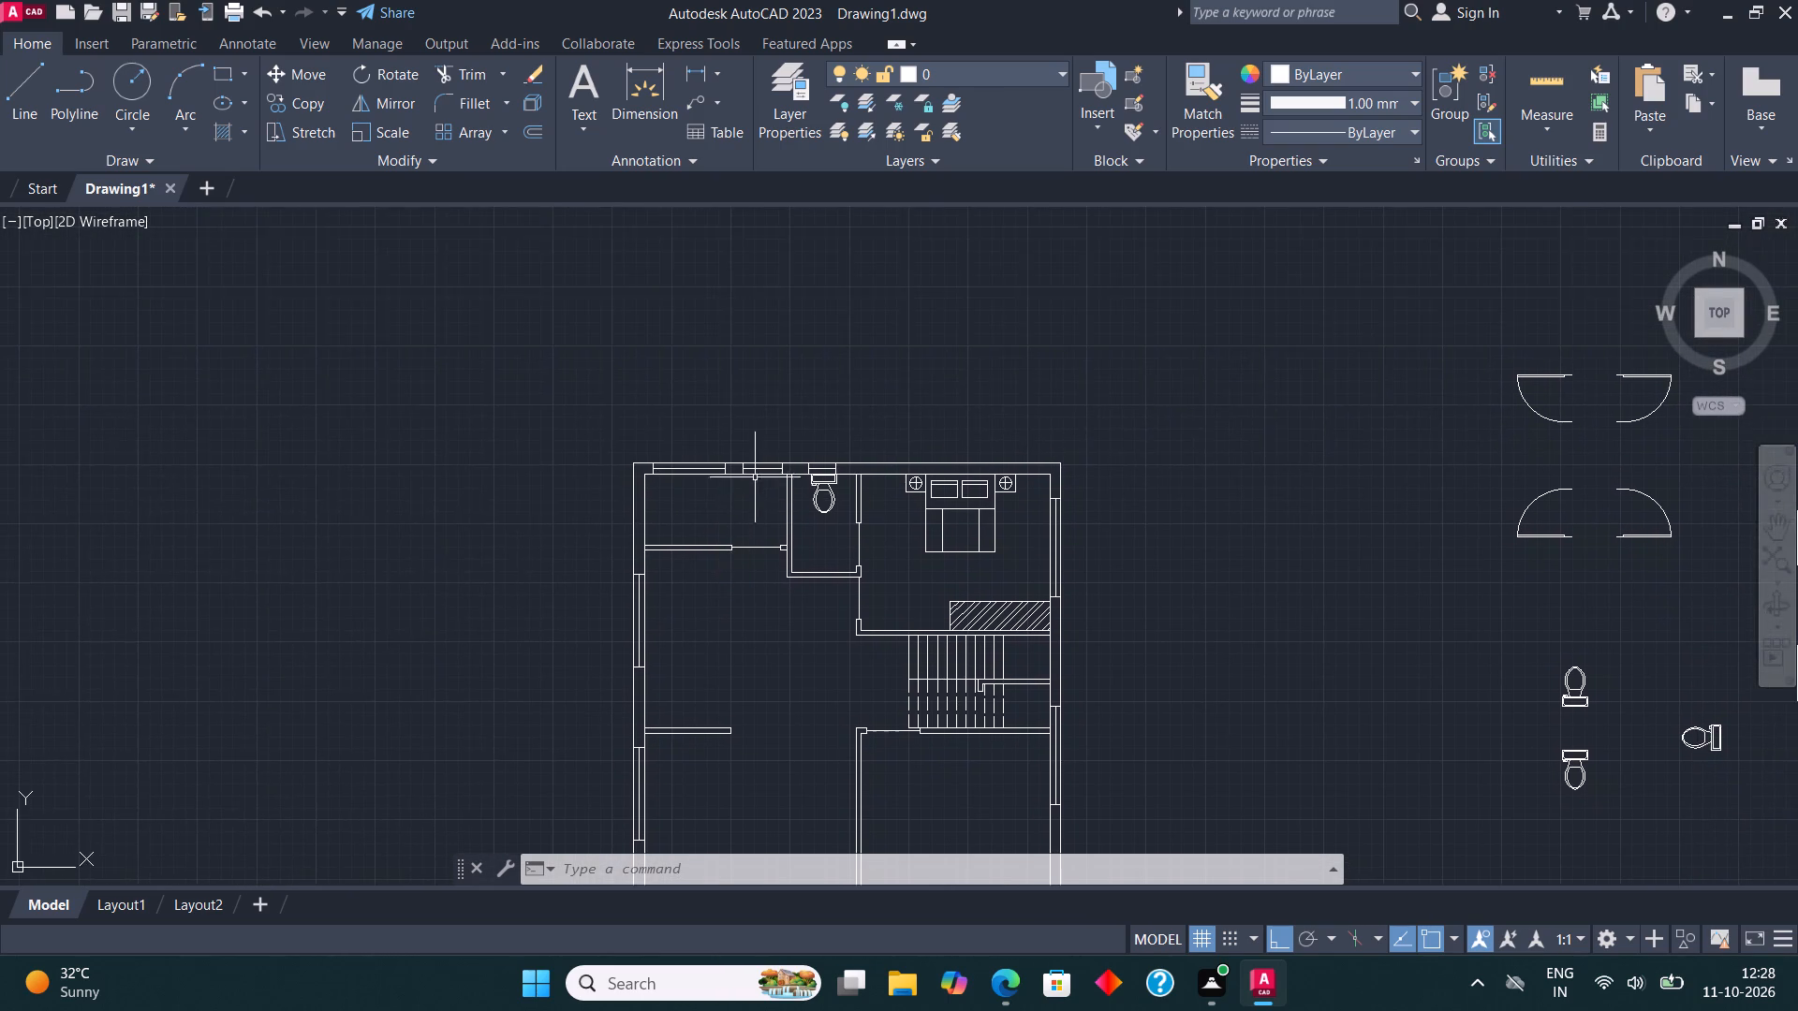
pyautogui.scroll(3, 753, 476)
pyautogui.moveTo(624, 540); pyautogui.dragTo(698, 508, button='middle')
pyautogui.scroll(-3, 673, 491)
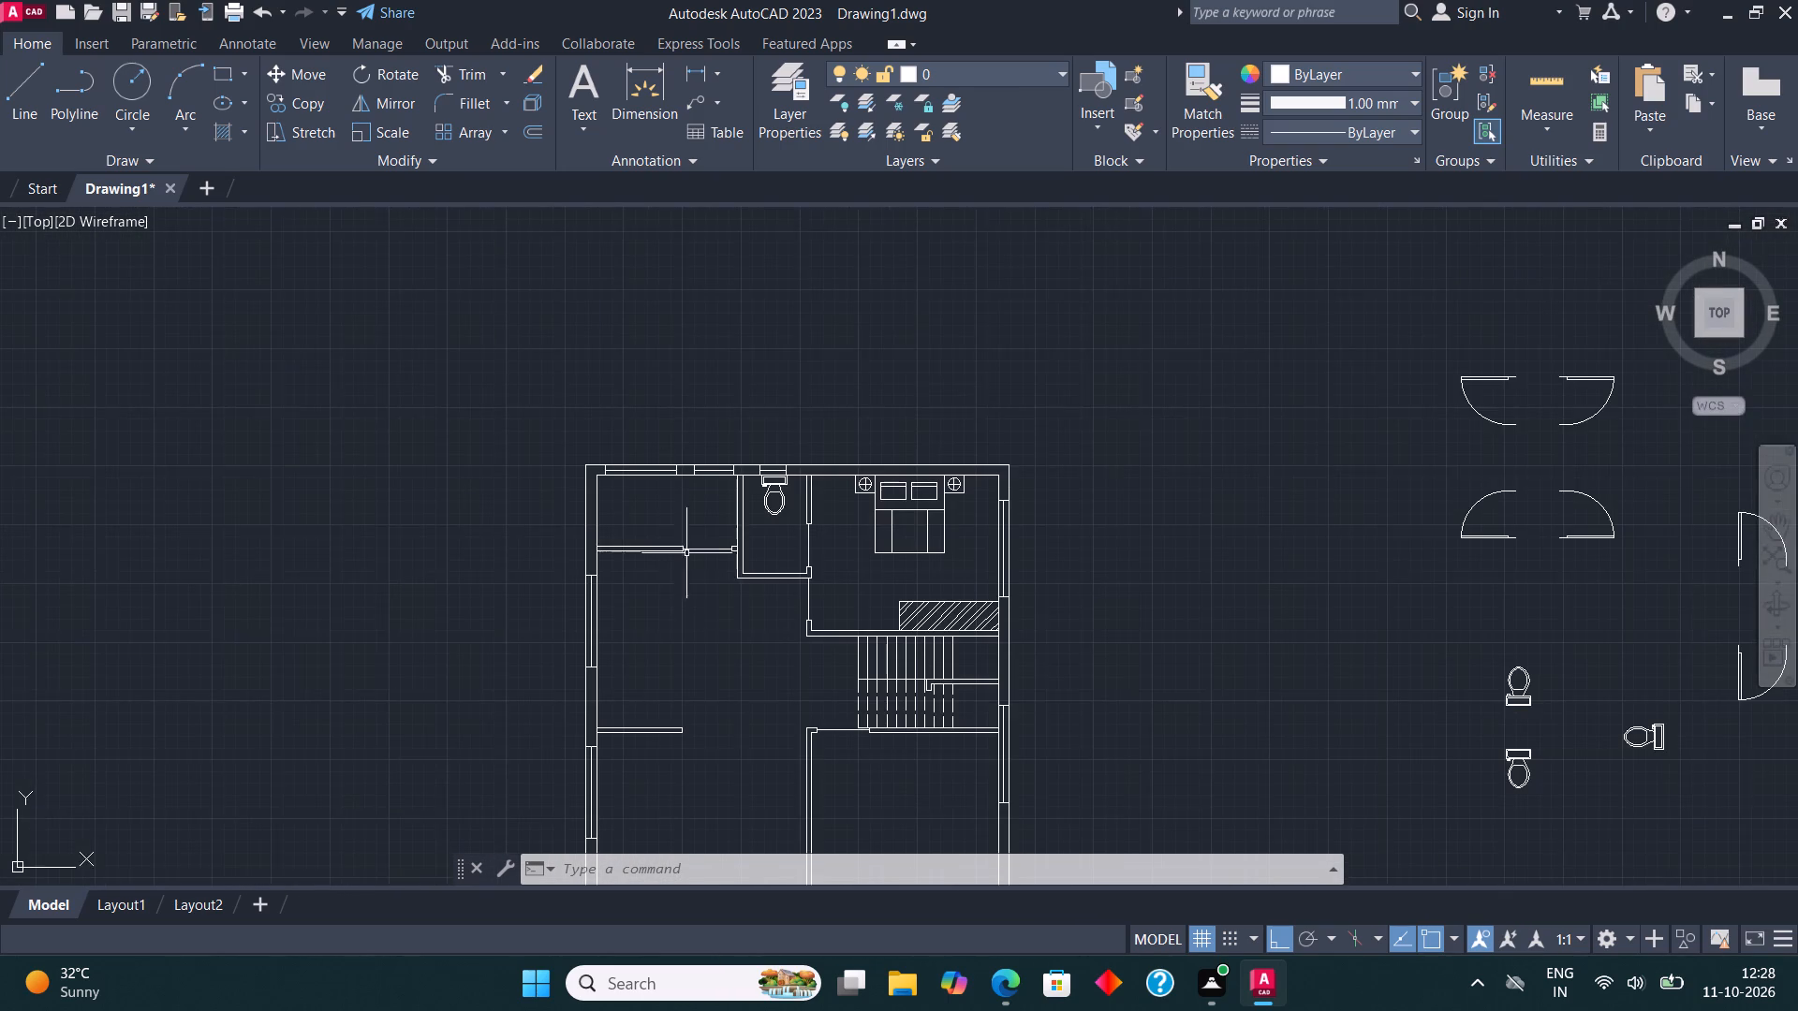
pyautogui.moveTo(736, 579); pyautogui.dragTo(784, 538, button='middle')
pyautogui.moveTo(763, 618); pyautogui.dragTo(859, 612, button='middle')
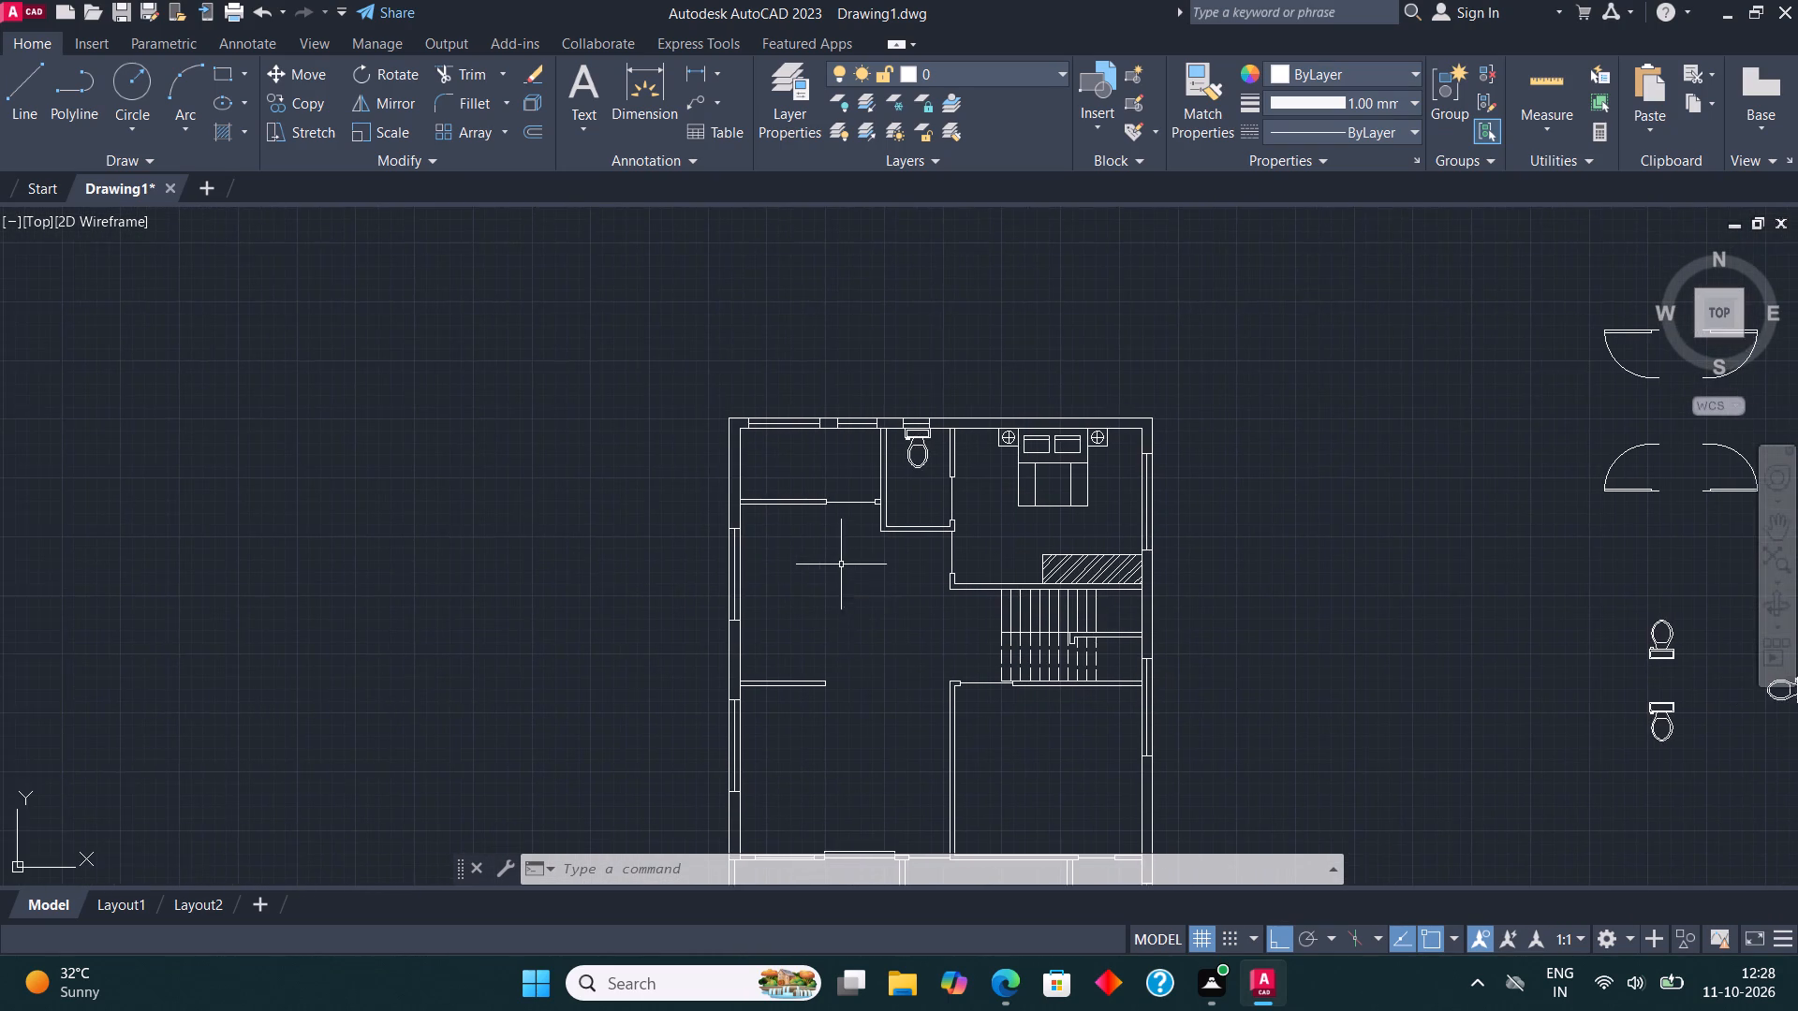
# Start a line in the open area below the door opening of the upper-left room.
pyautogui.scroll(3, 837, 564)
pyautogui.click(27, 81)
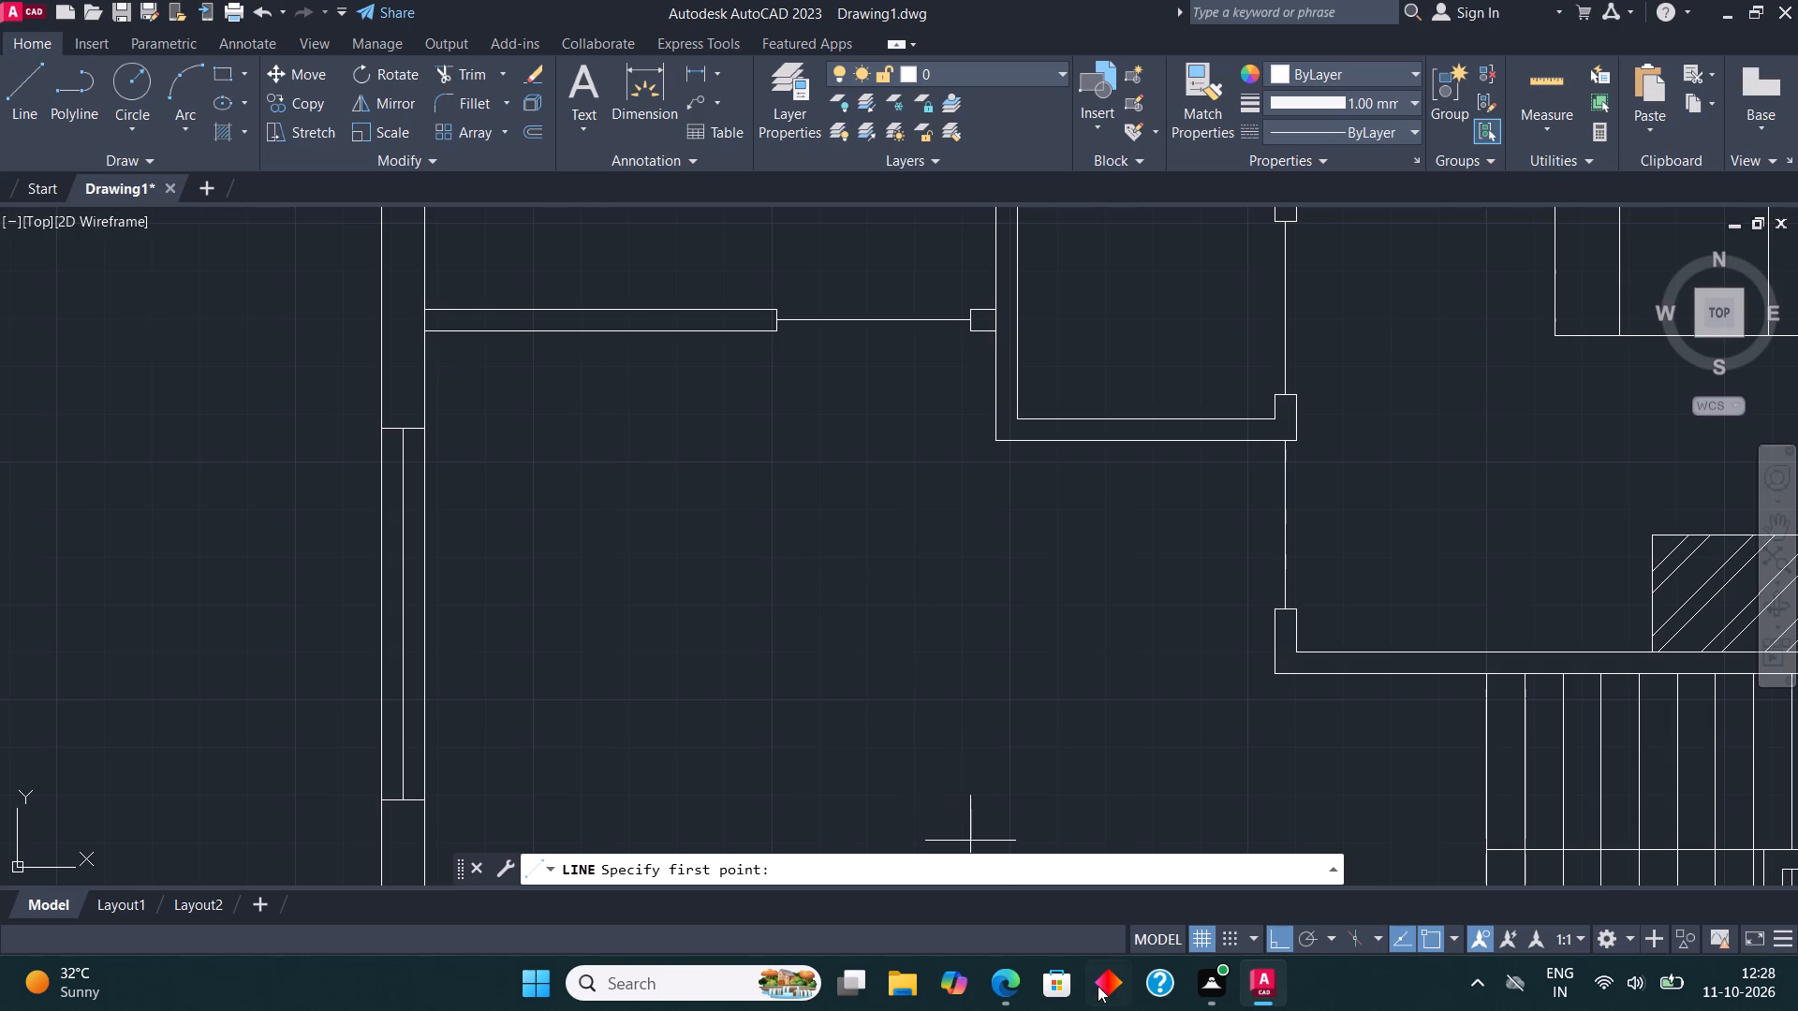
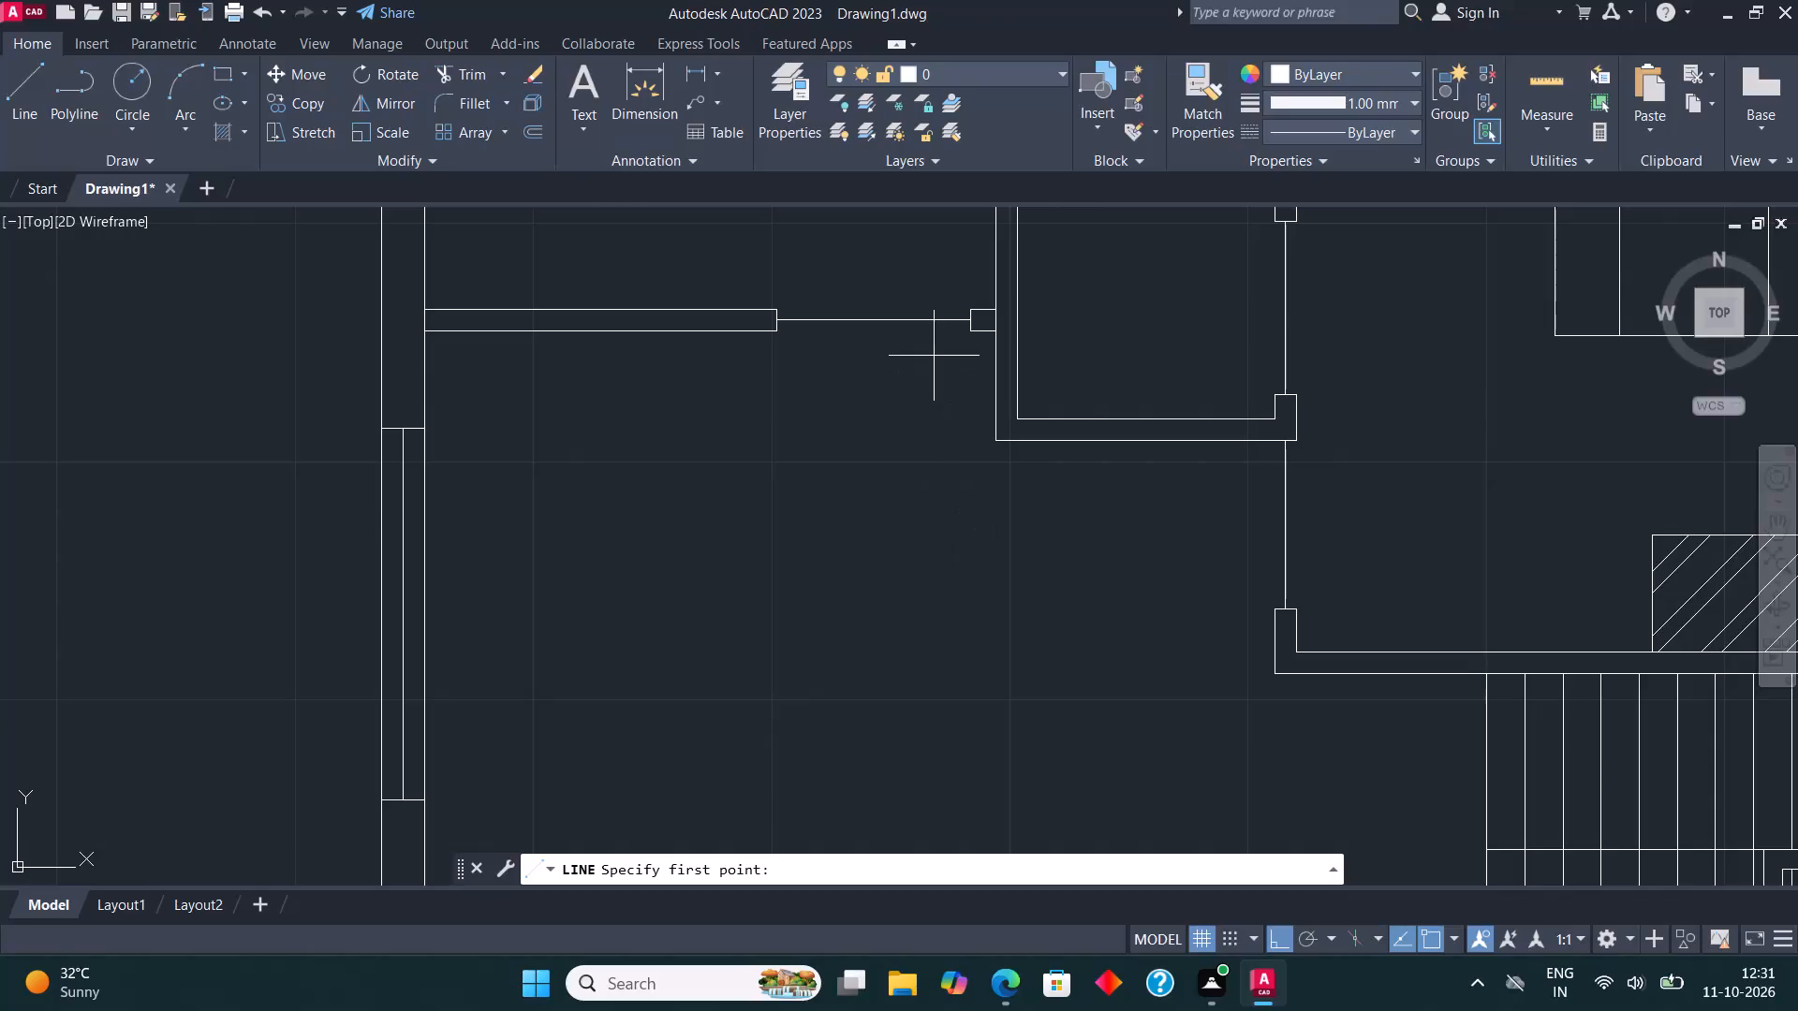
# Draw the counter's upper edge from the lower corner of the upper-left room's wall end, 2' down and horizontally left toward the outer wall.
pyautogui.scroll(-1, 933, 356)
pyautogui.moveTo(934, 356); pyautogui.dragTo(951, 711, button='middle')
pyautogui.scroll(-1, 926, 685)
pyautogui.moveTo(931, 655); pyautogui.dragTo(935, 530, button='middle')
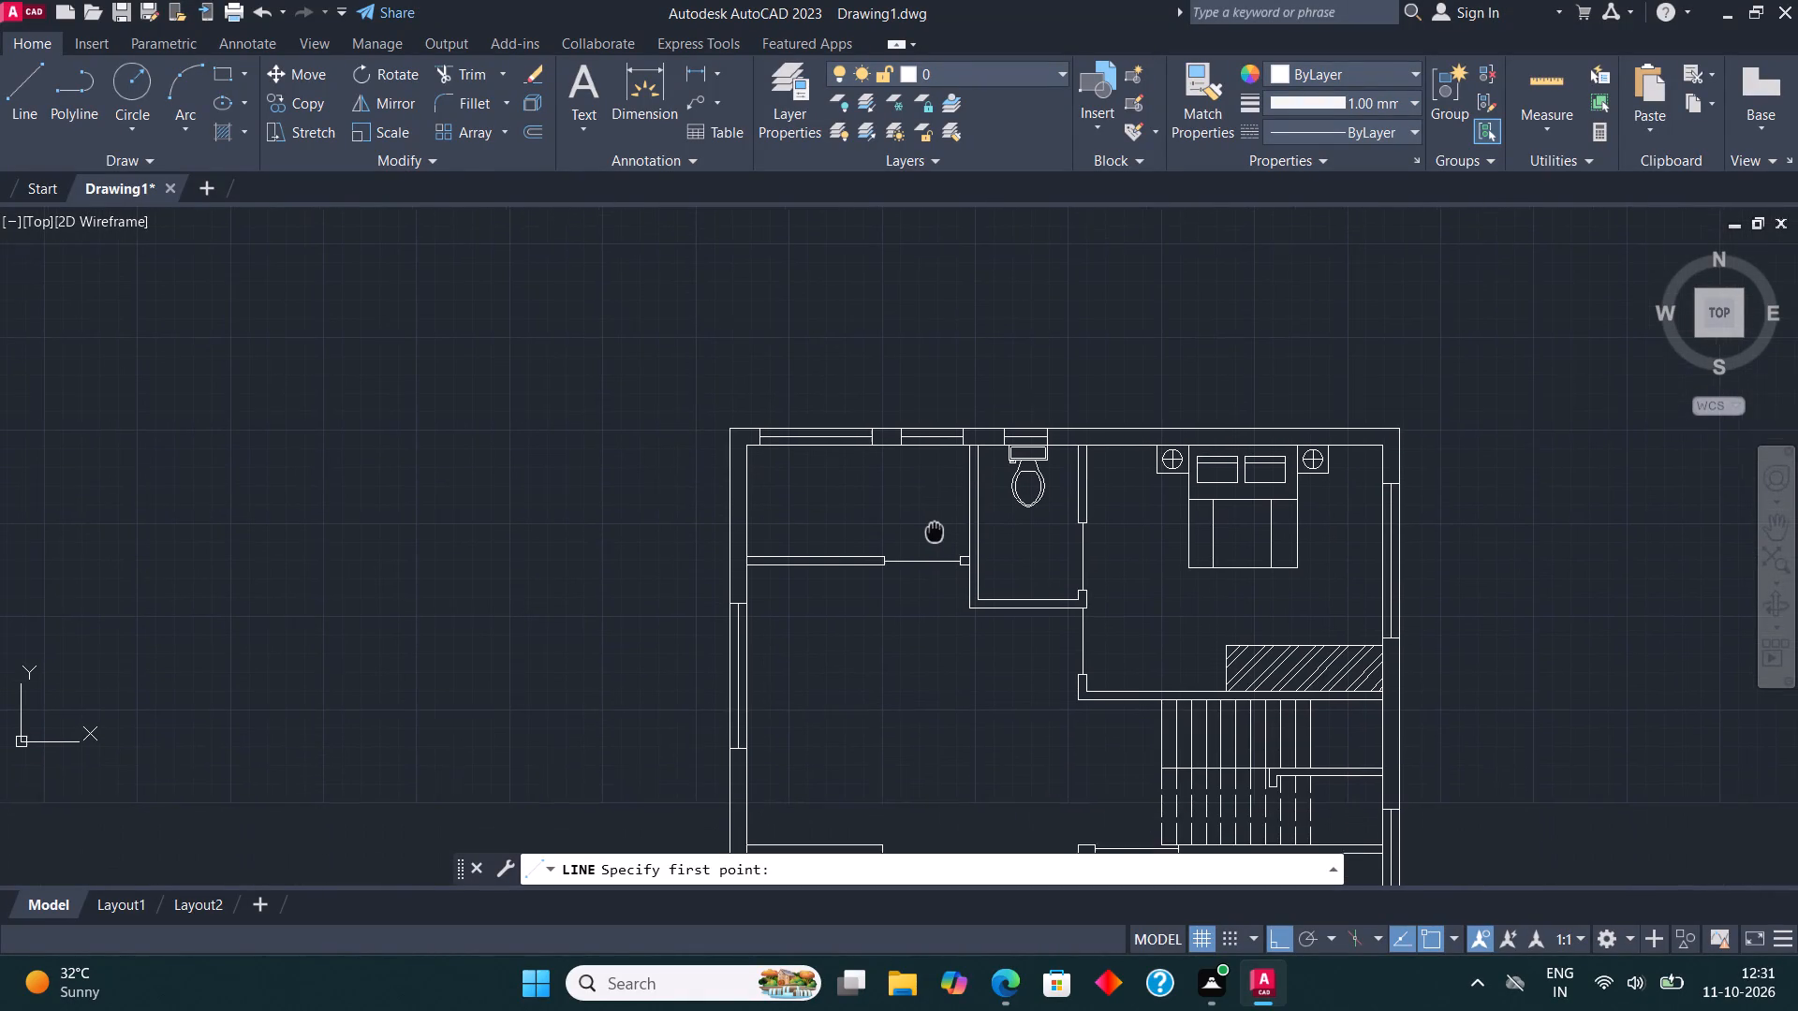
pyautogui.moveTo(935, 530); pyautogui.dragTo(933, 529, button='middle')
pyautogui.moveTo(1121, 562); pyautogui.dragTo(1061, 389, button='middle')
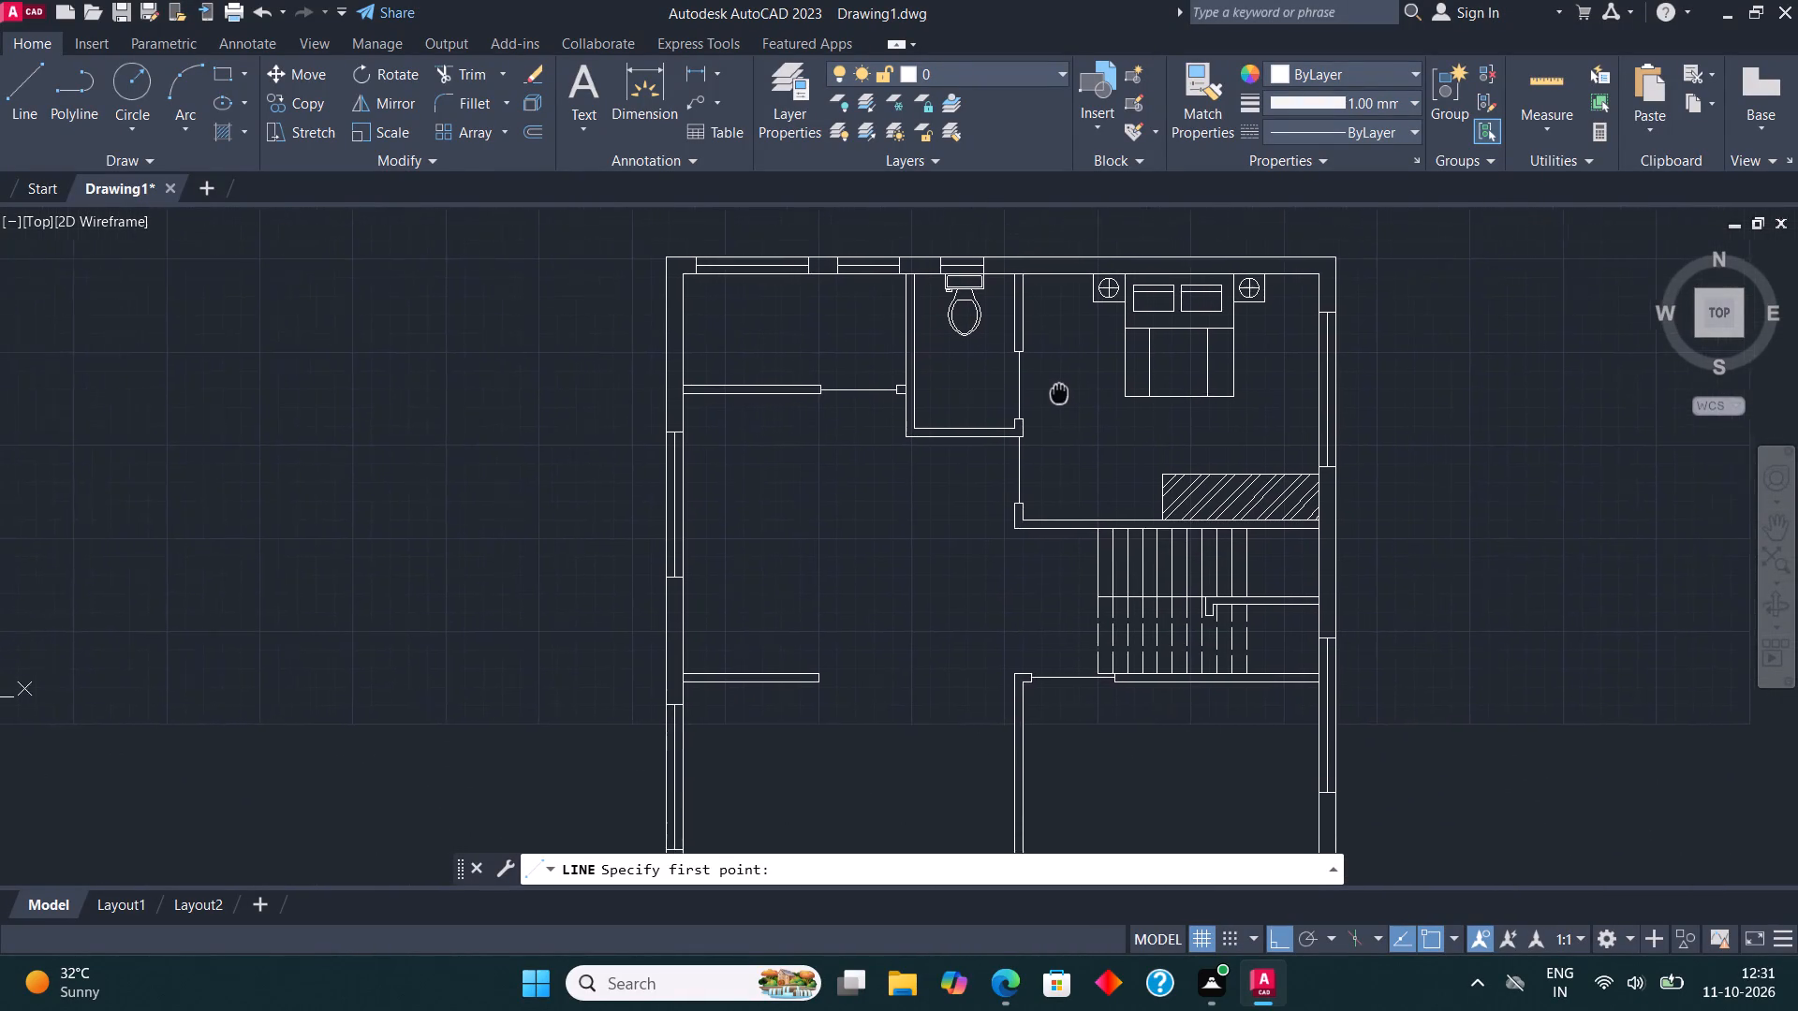
pyautogui.moveTo(1061, 389); pyautogui.dragTo(1140, 436, button='middle')
pyautogui.scroll(3, 877, 453)
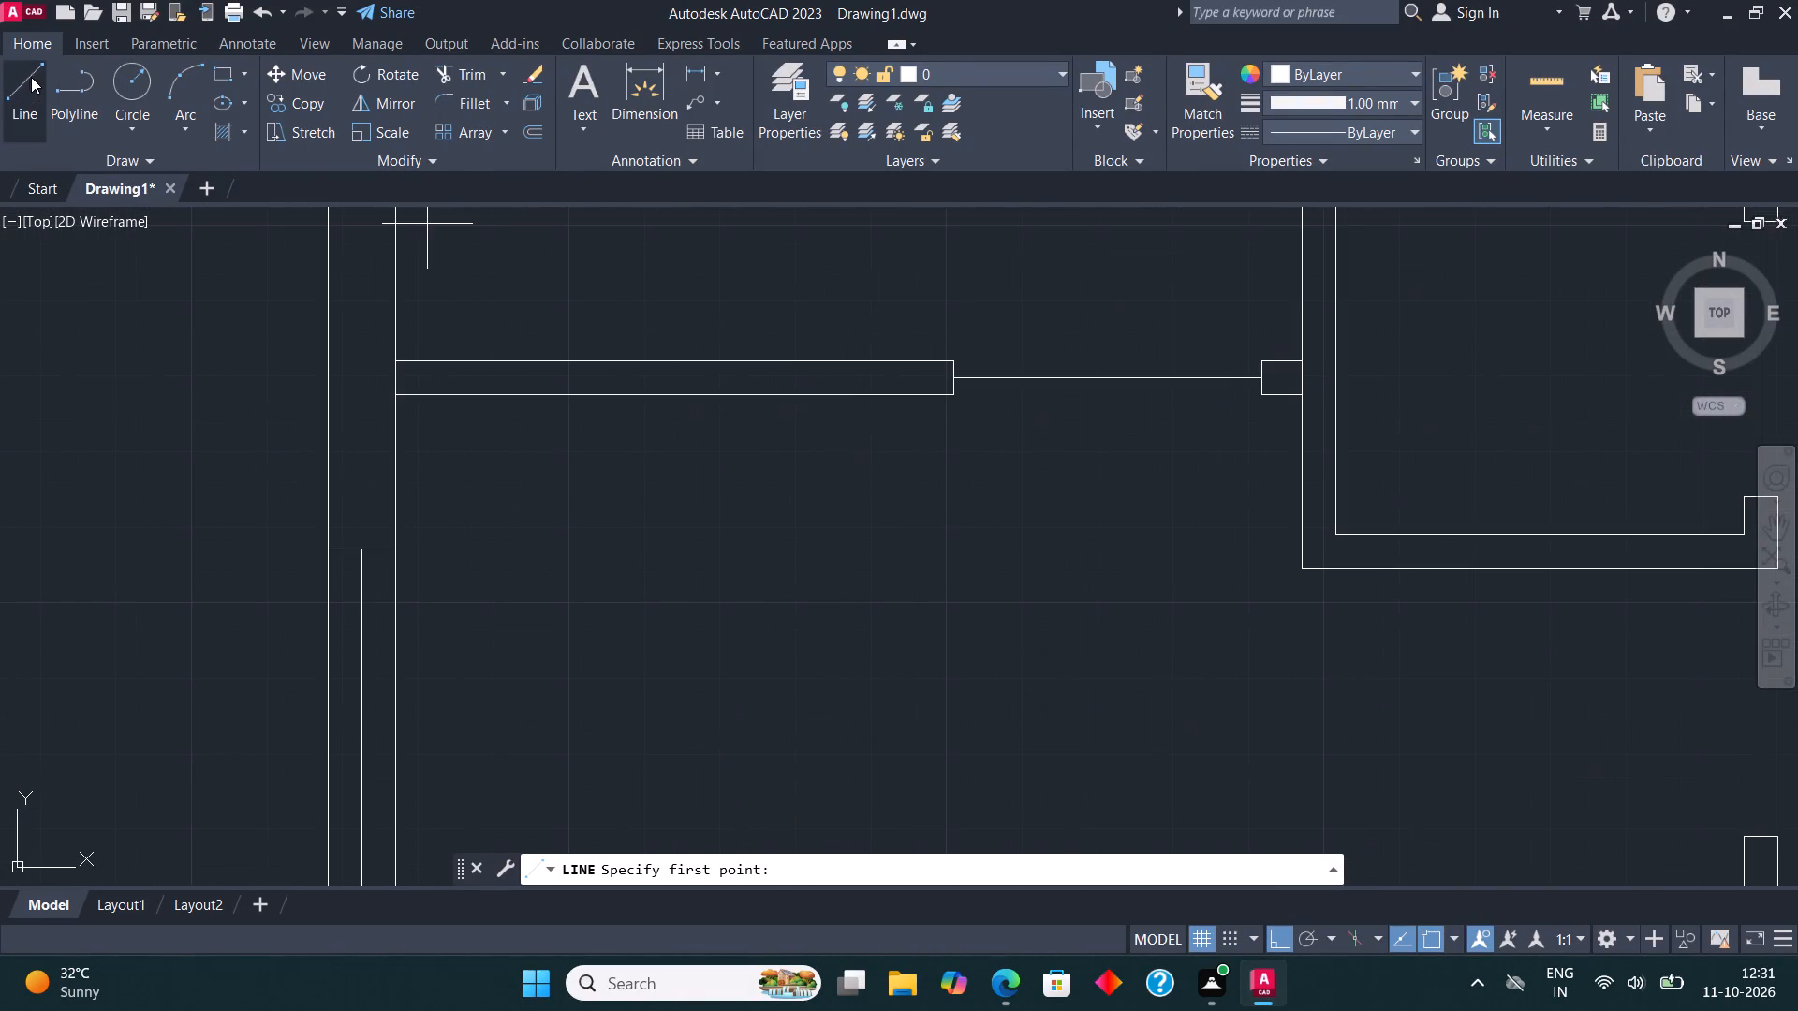
pyautogui.click(31, 77)
pyautogui.click(954, 398)
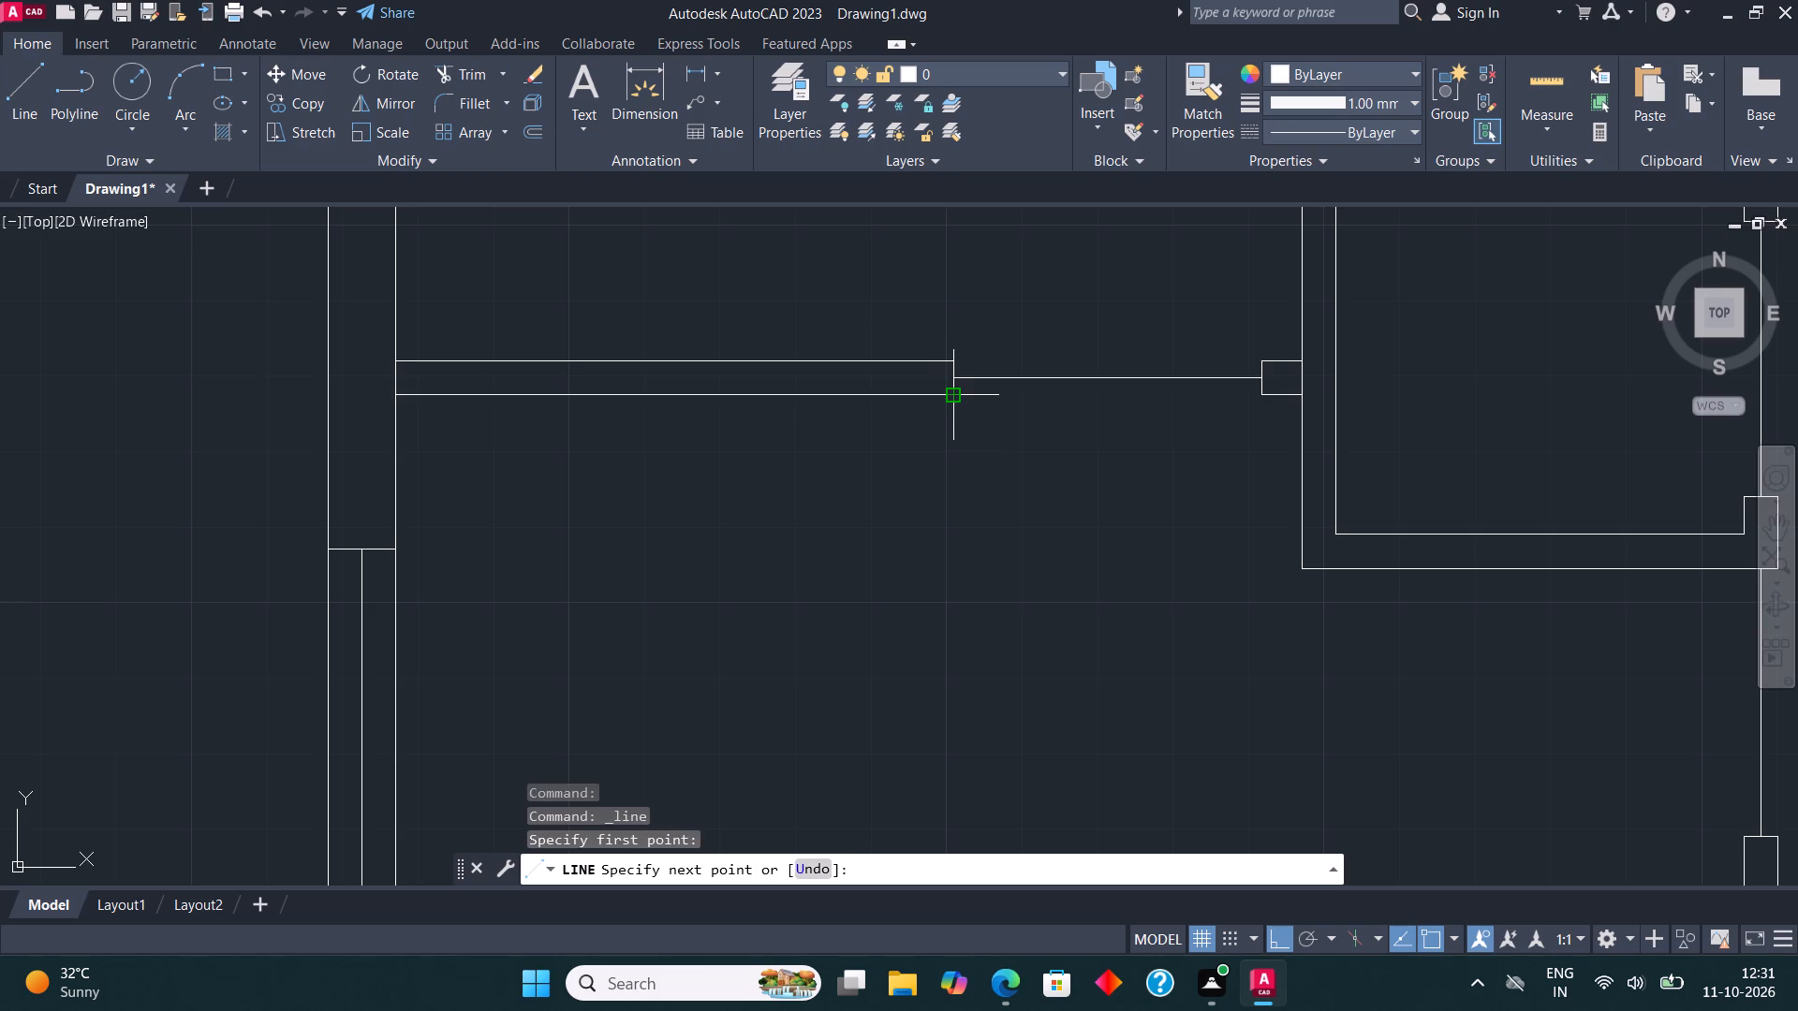
pyautogui.write("2'")
pyautogui.press('Return')
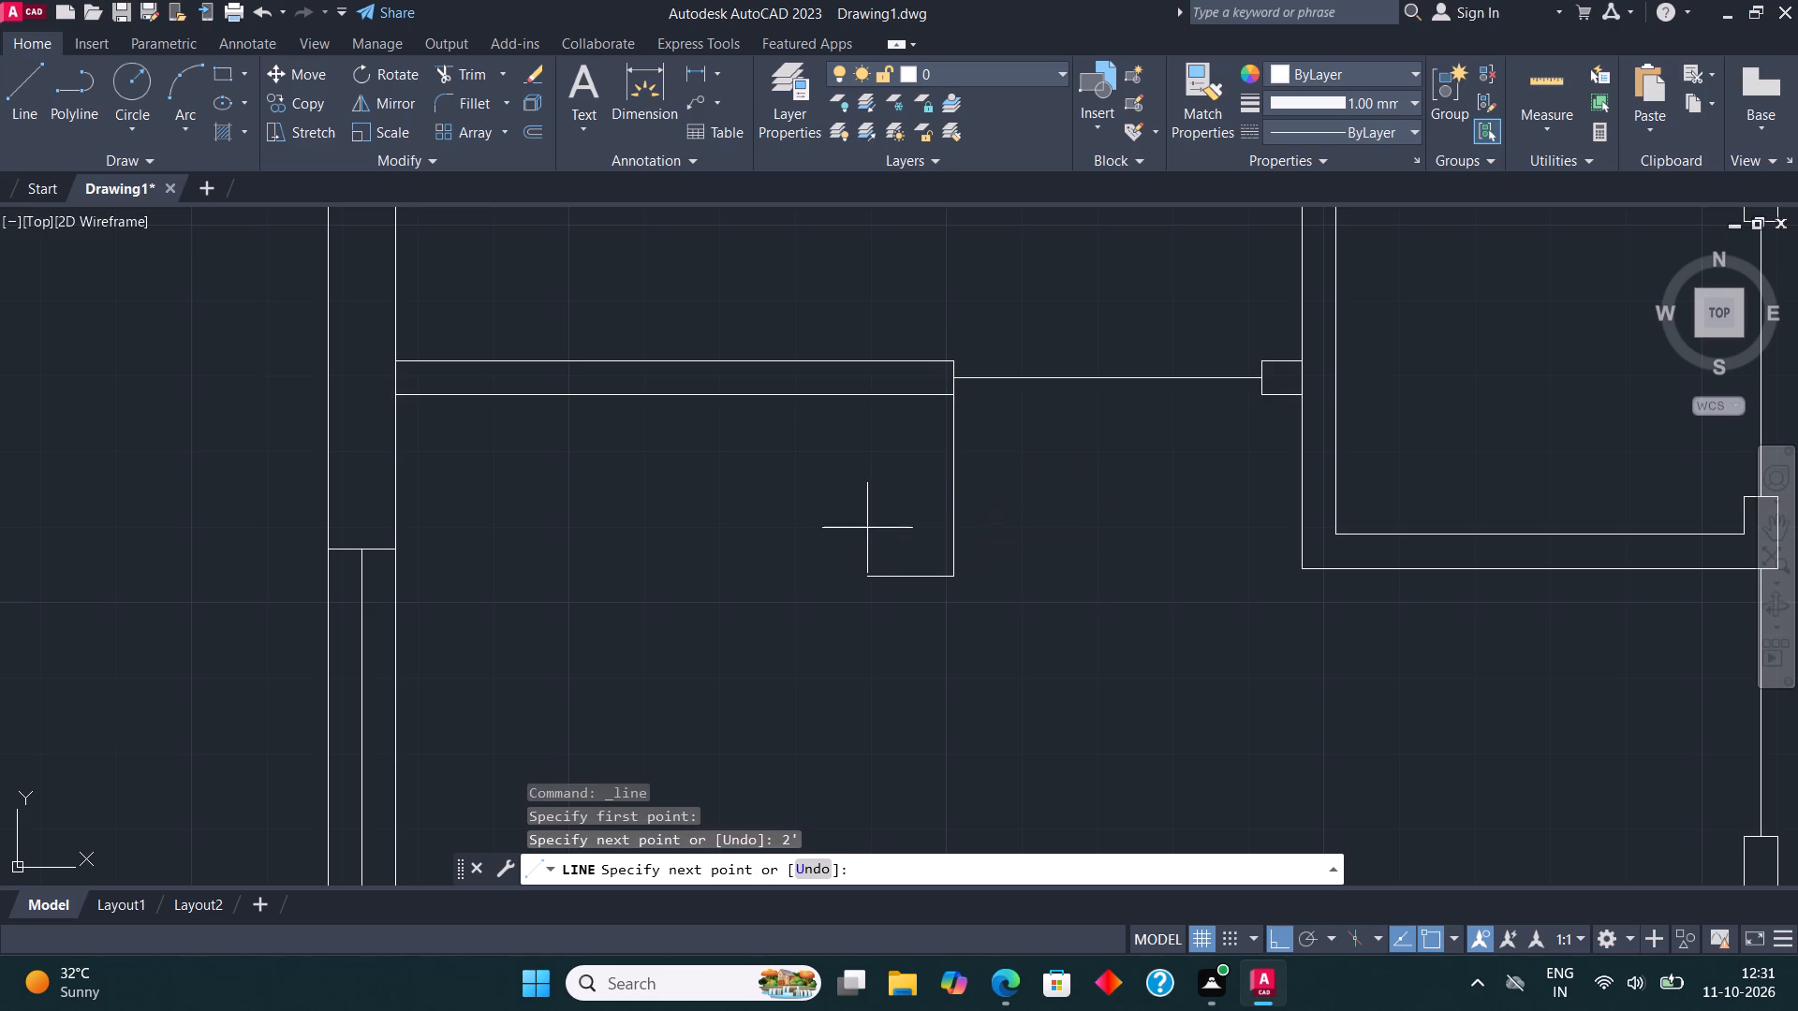
pyautogui.click(576, 523)
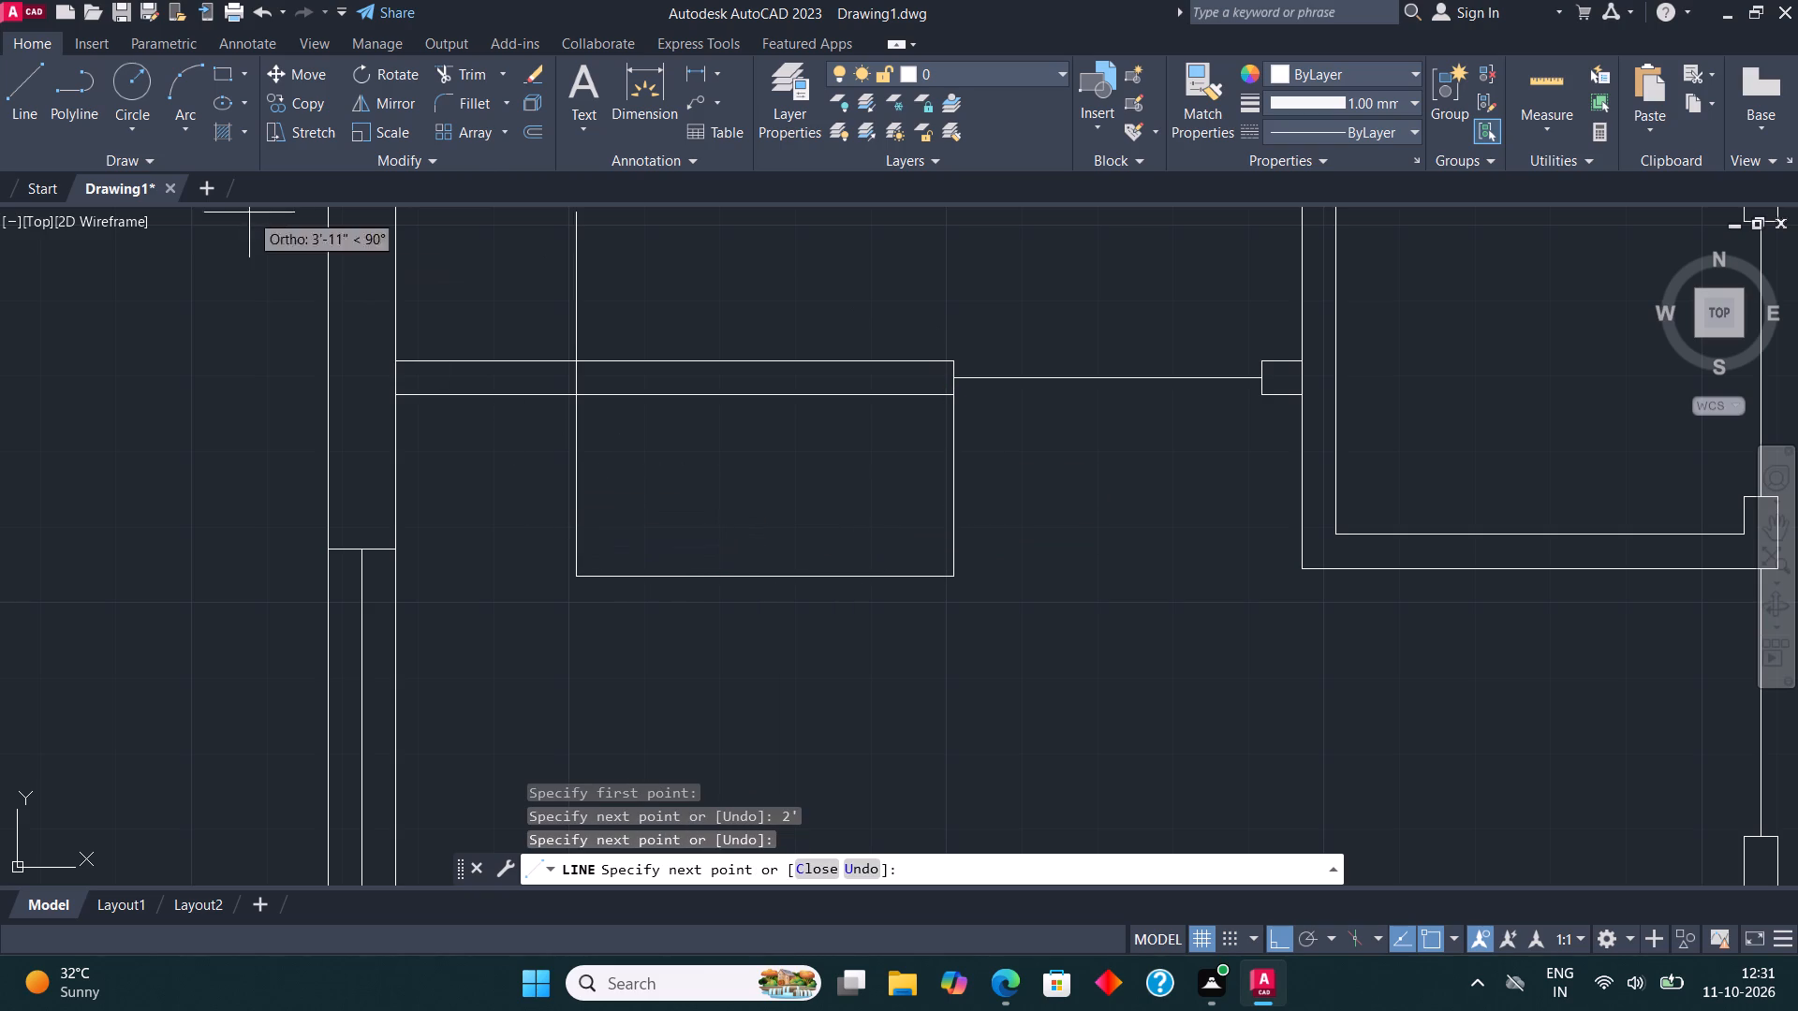
# Draw the counter's side run from the left outer wall near the window's lower end, 2' right and up to the open counter edge.
pyautogui.click(19, 95)
pyautogui.scroll(-2, 753, 464)
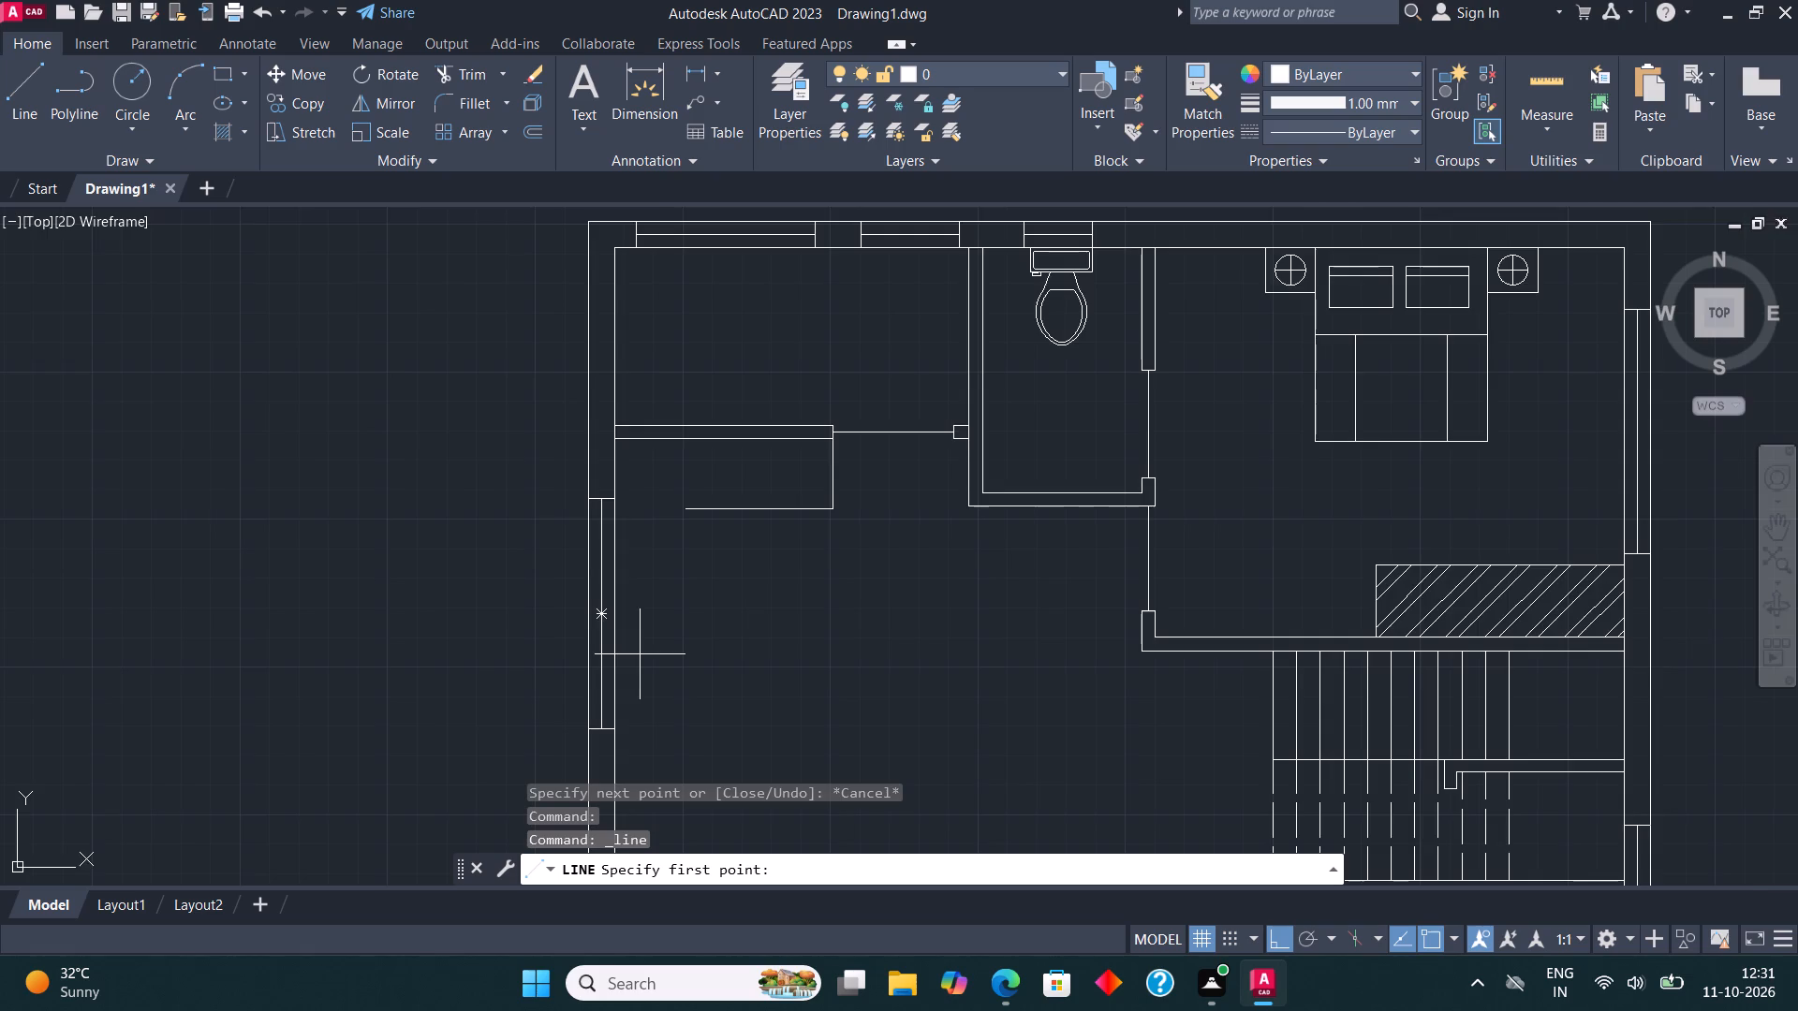
pyautogui.scroll(-2, 640, 654)
pyautogui.scroll(2, 638, 667)
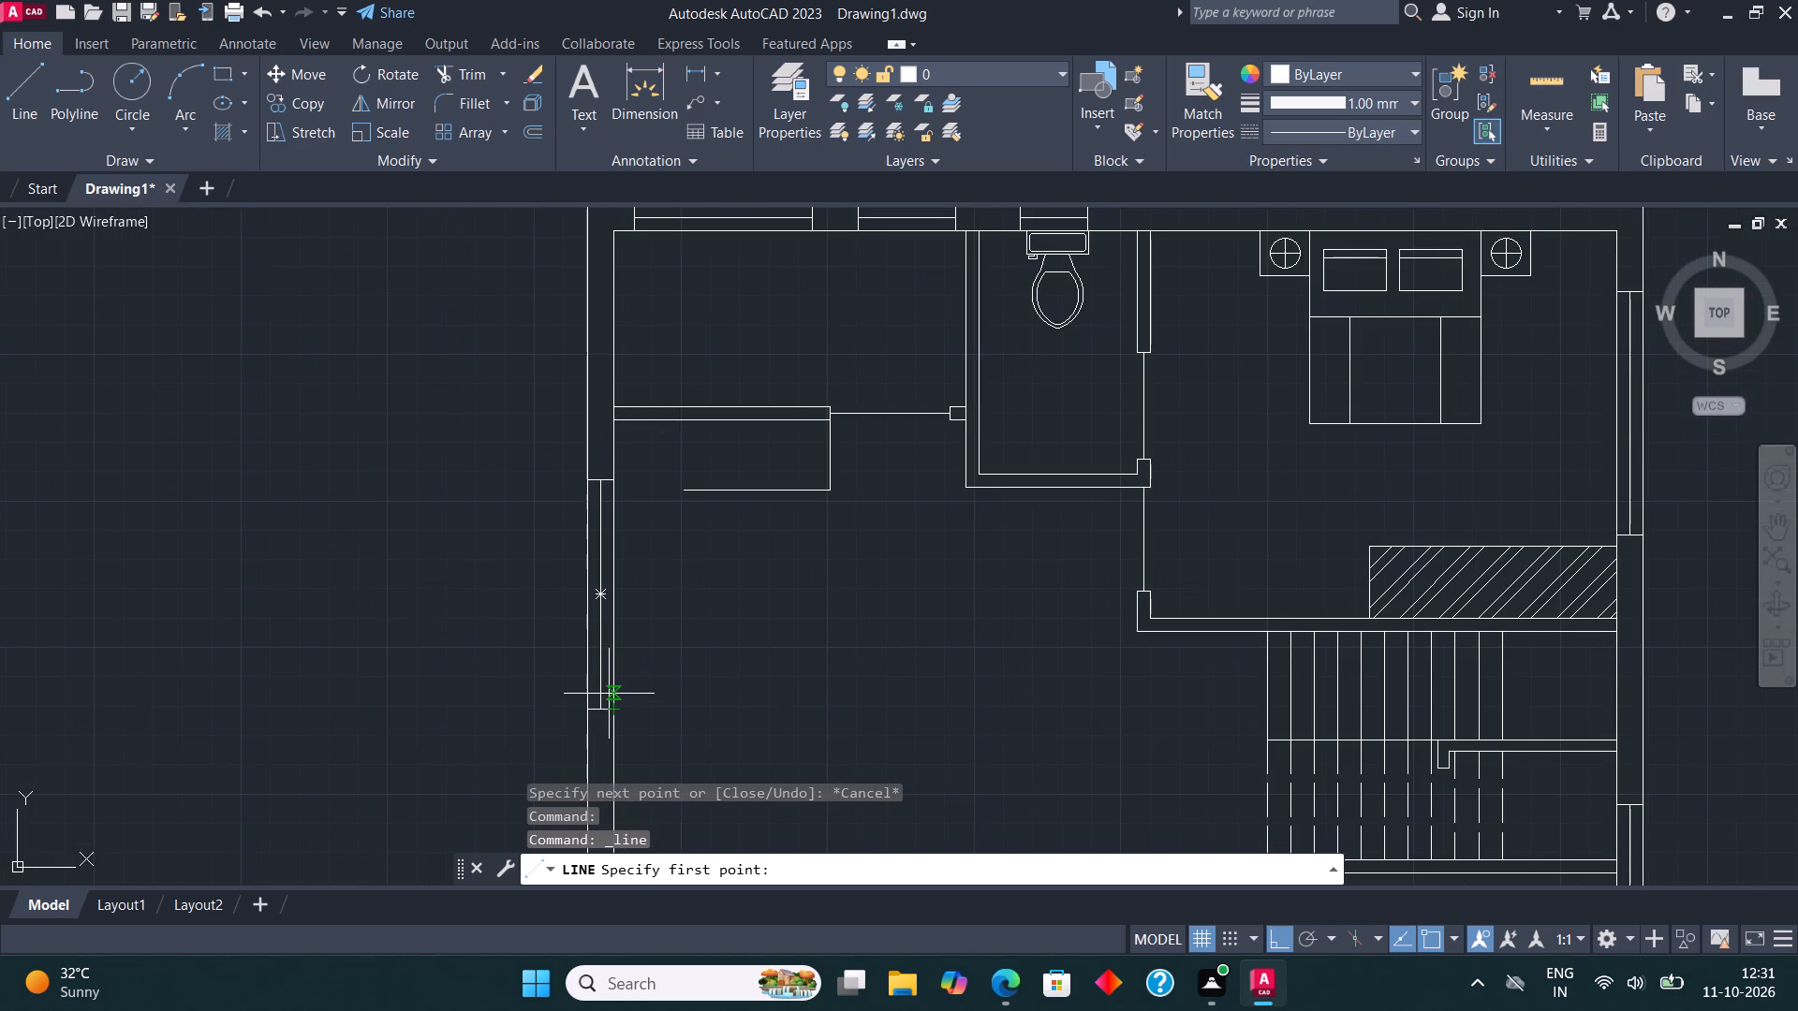
pyautogui.click(611, 694)
pyautogui.write("2'")
pyautogui.press('Return')
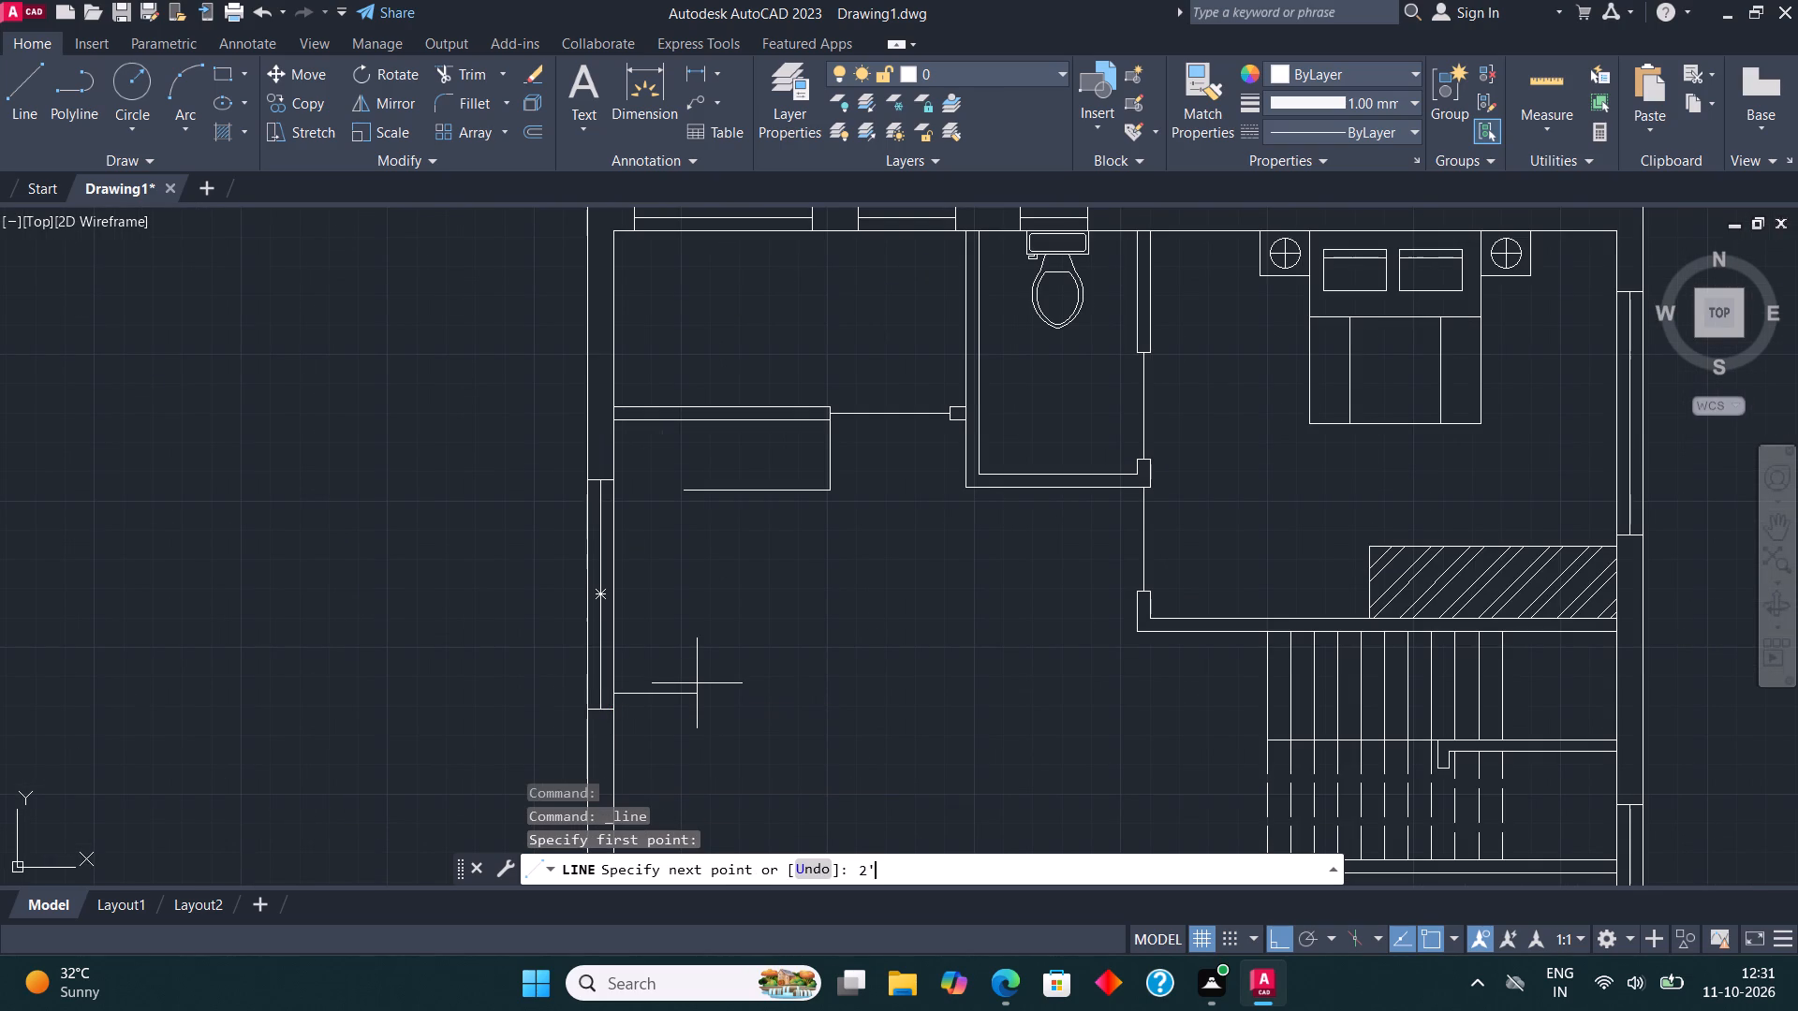
pyautogui.click(685, 487)
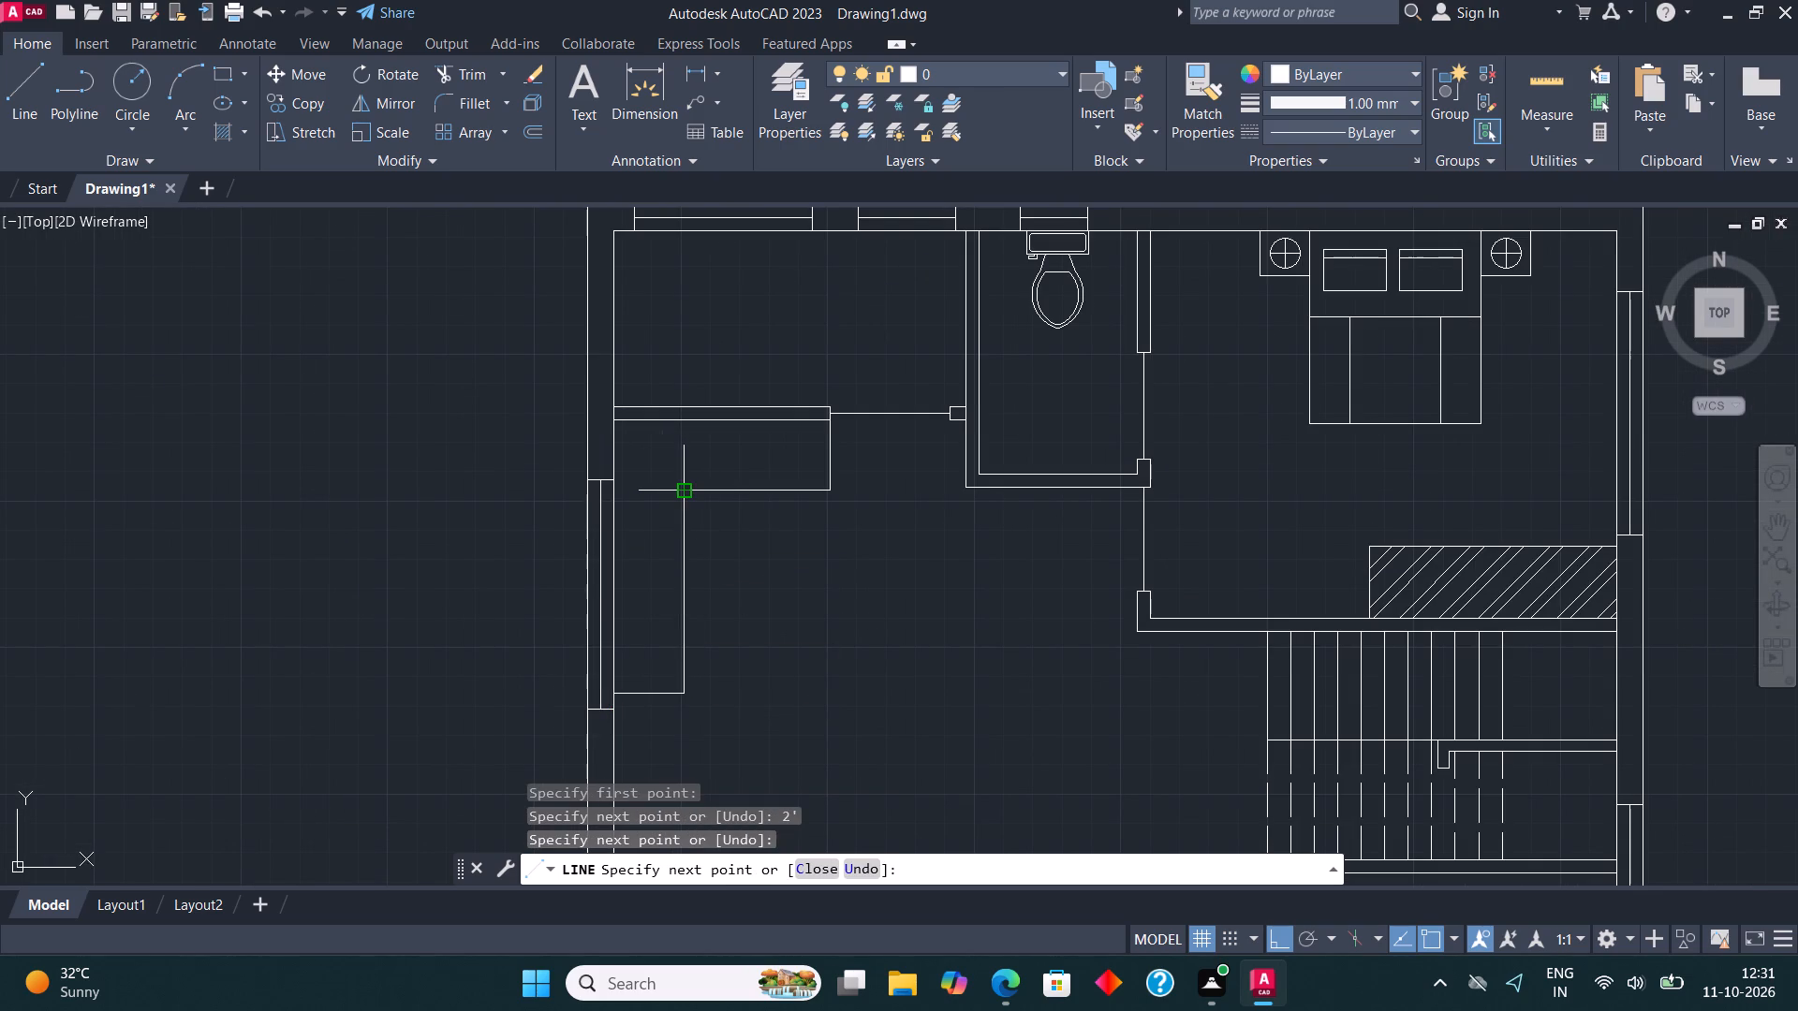
pyautogui.press('Escape')
# Draw a sink-outline rectangle inside the horizontal counter run below the upper-left room's wall.
pyautogui.moveTo(715, 487); pyautogui.dragTo(774, 483, button='middle')
pyautogui.scroll(-1, 772, 481)
pyautogui.scroll(4, 763, 489)
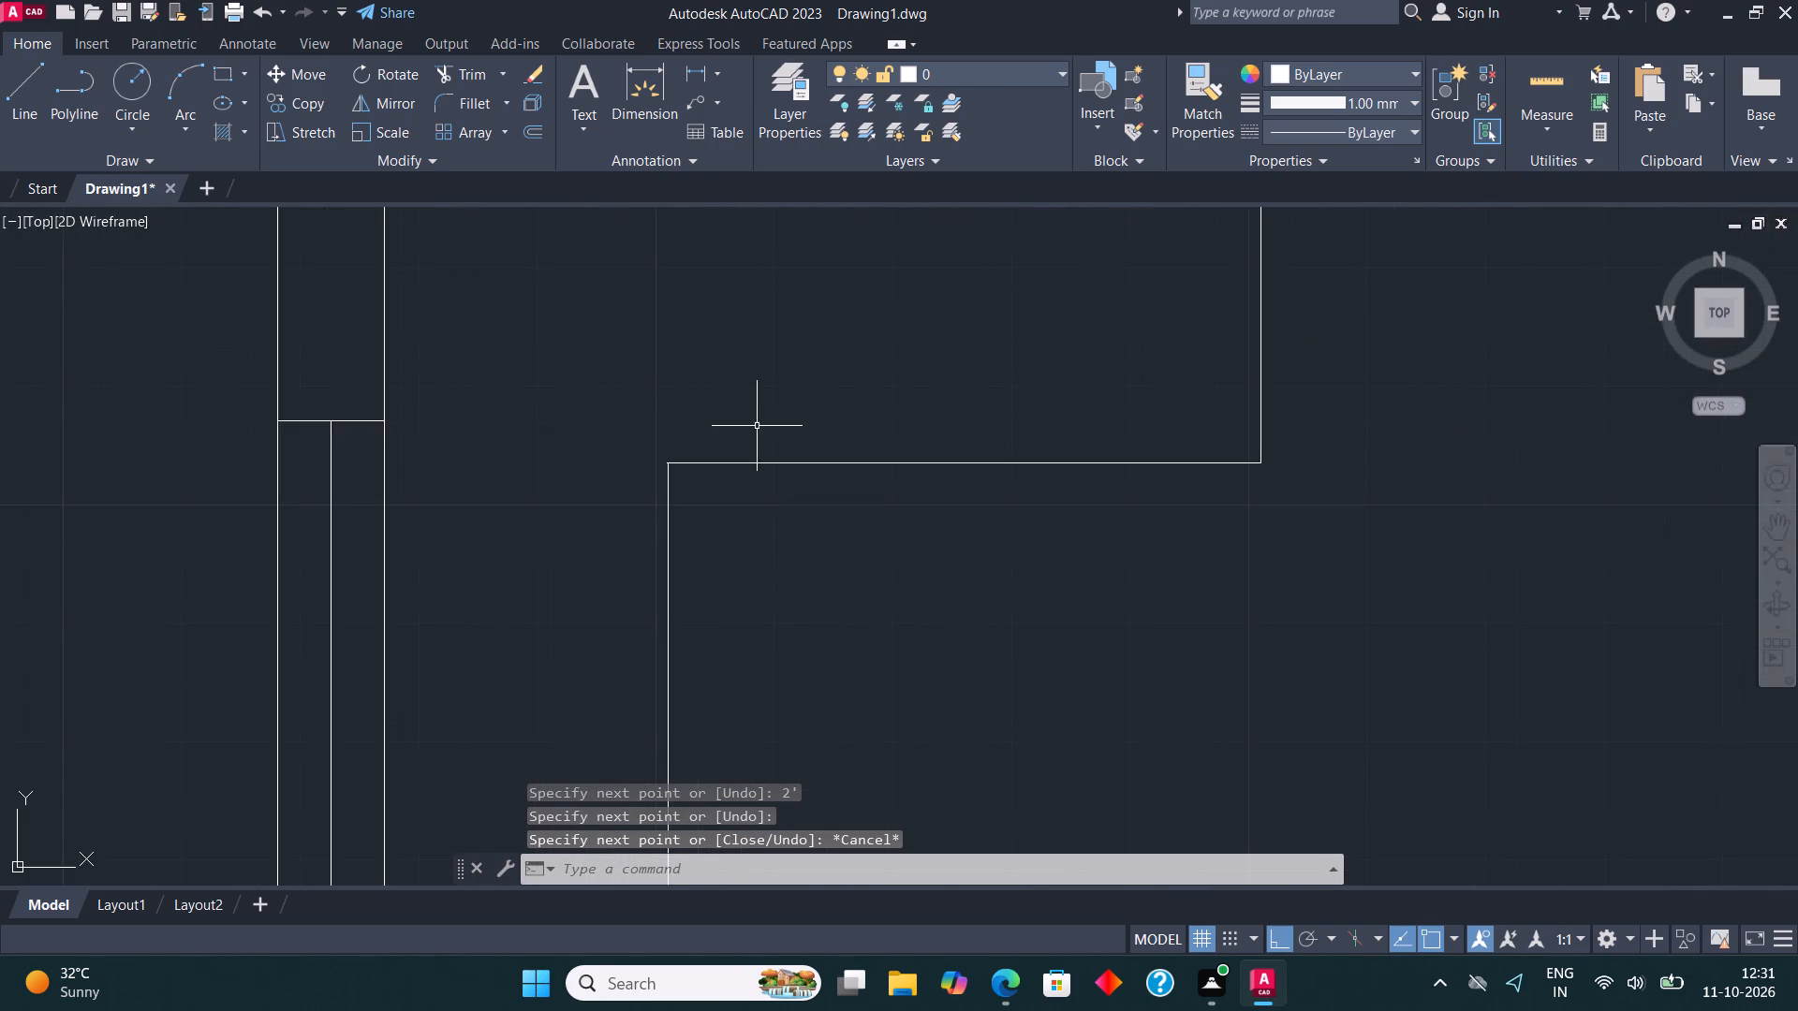
pyautogui.scroll(-4, 762, 393)
pyautogui.scroll(2, 833, 408)
pyautogui.scroll(1, 794, 326)
pyautogui.moveTo(805, 334); pyautogui.dragTo(869, 378, button='middle')
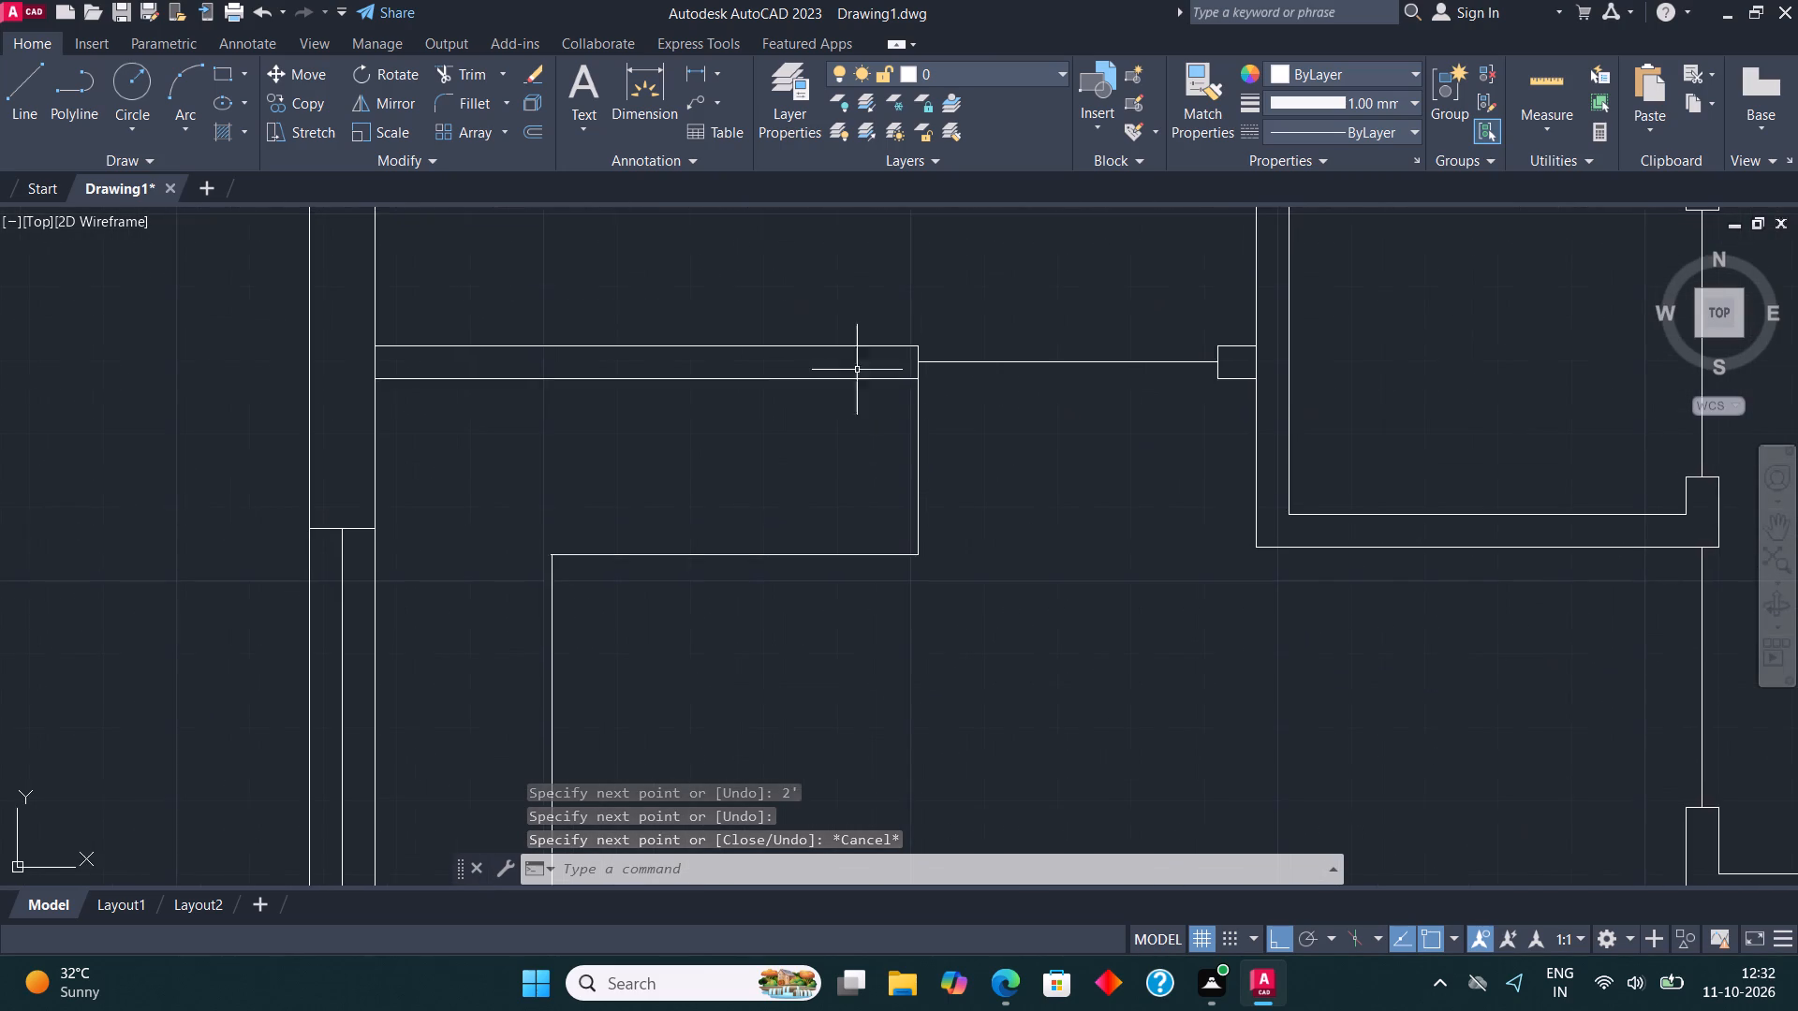
pyautogui.scroll(1, 848, 374)
pyautogui.moveTo(836, 382); pyautogui.dragTo(796, 412, button='middle')
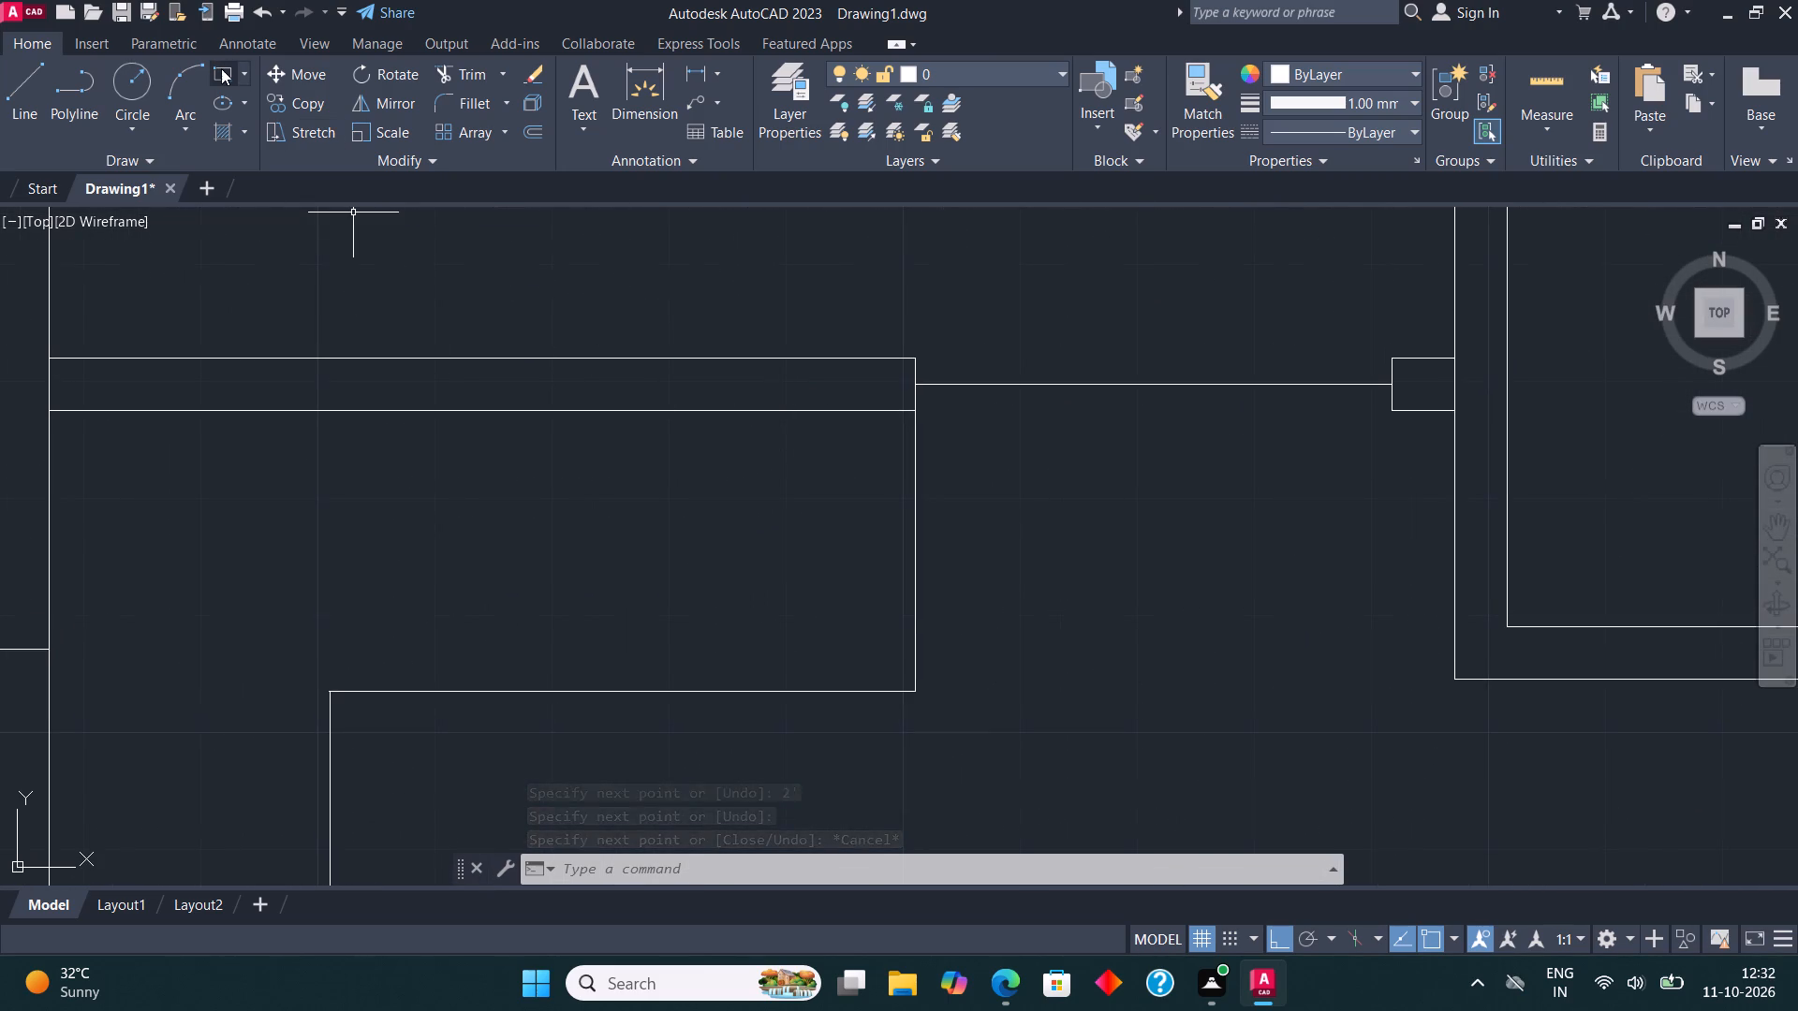
pyautogui.click(221, 73)
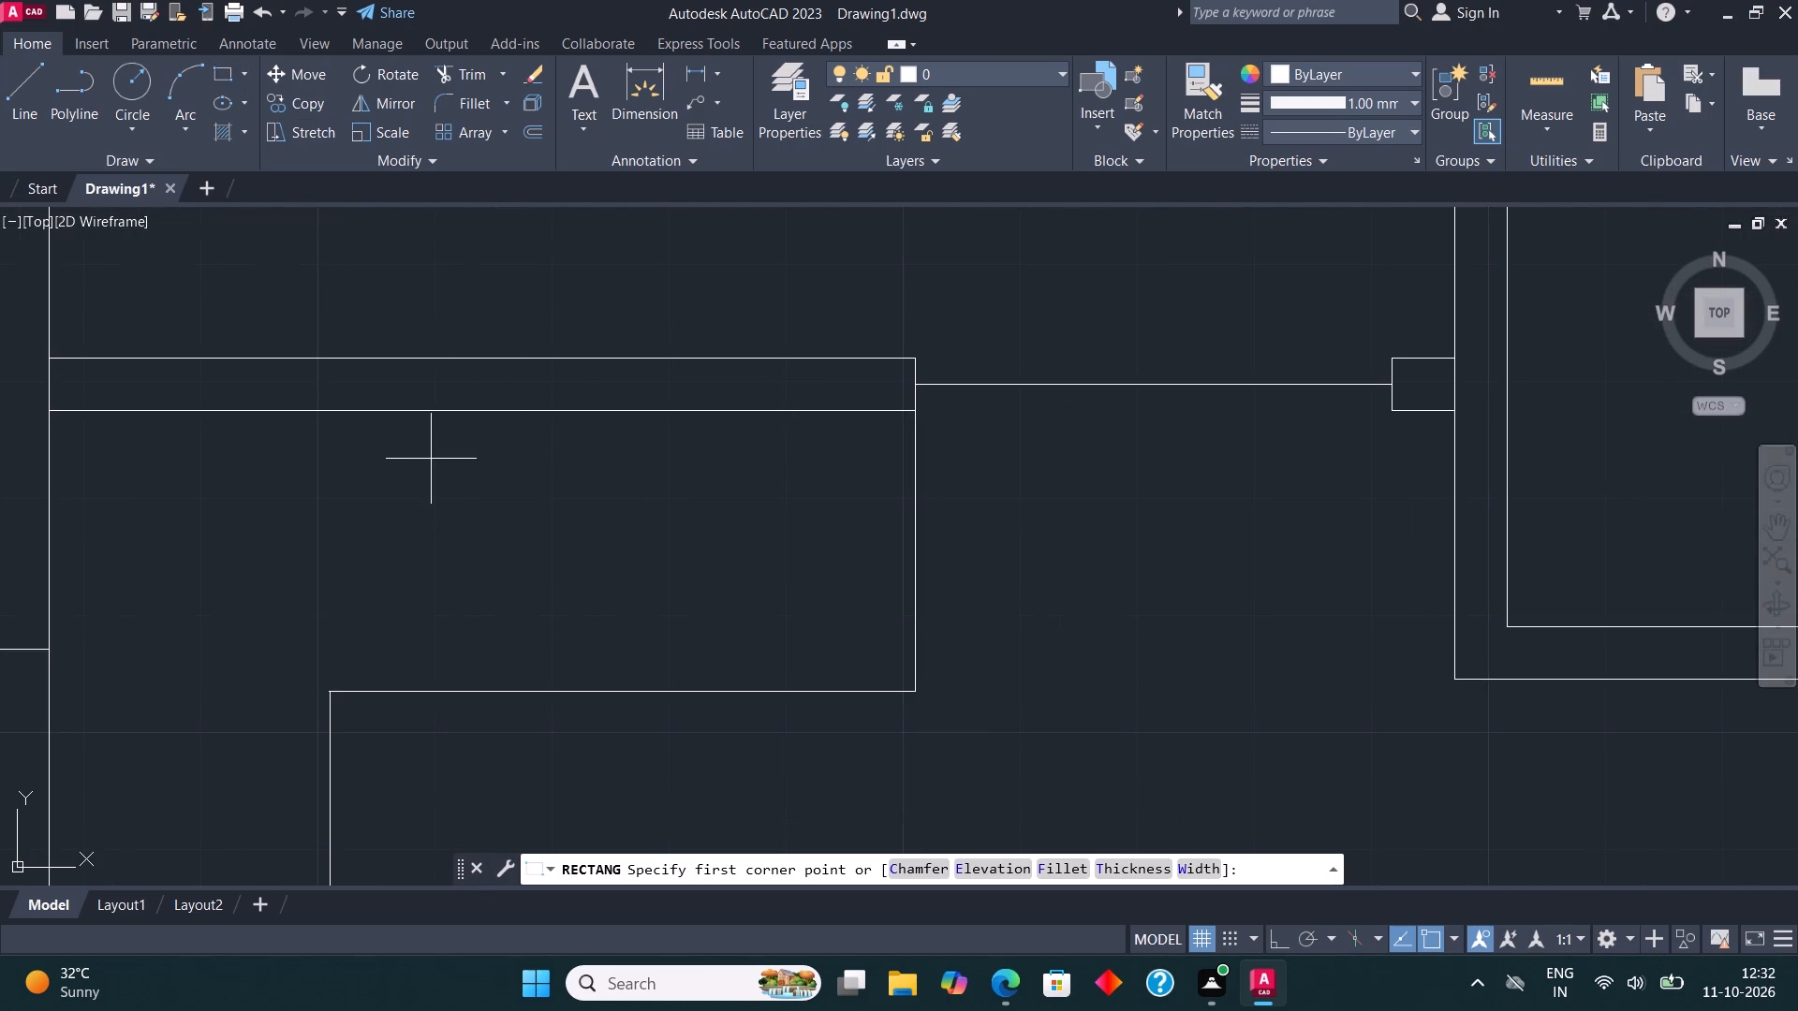
pyautogui.click(431, 459)
pyautogui.click(775, 656)
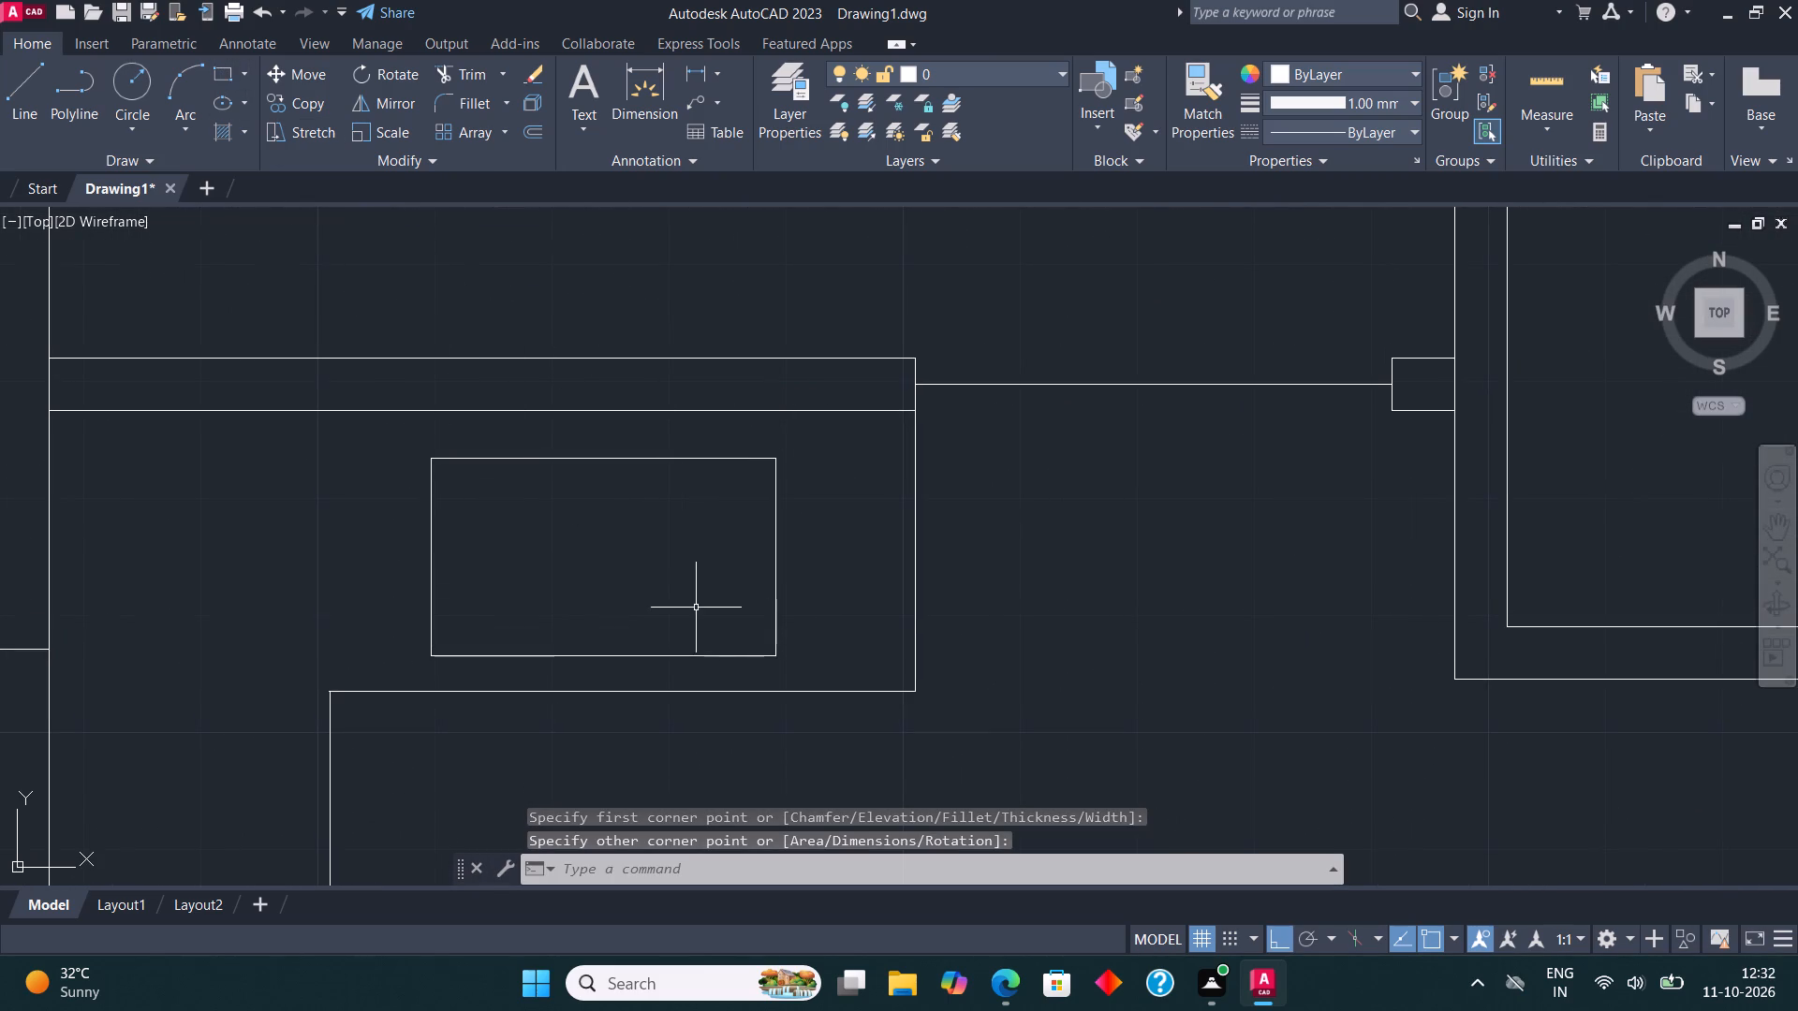
# Divide the sink rectangle with a vertical line about a third of the way from its left side.
pyautogui.moveTo(715, 608); pyautogui.dragTo(947, 598, button='middle')
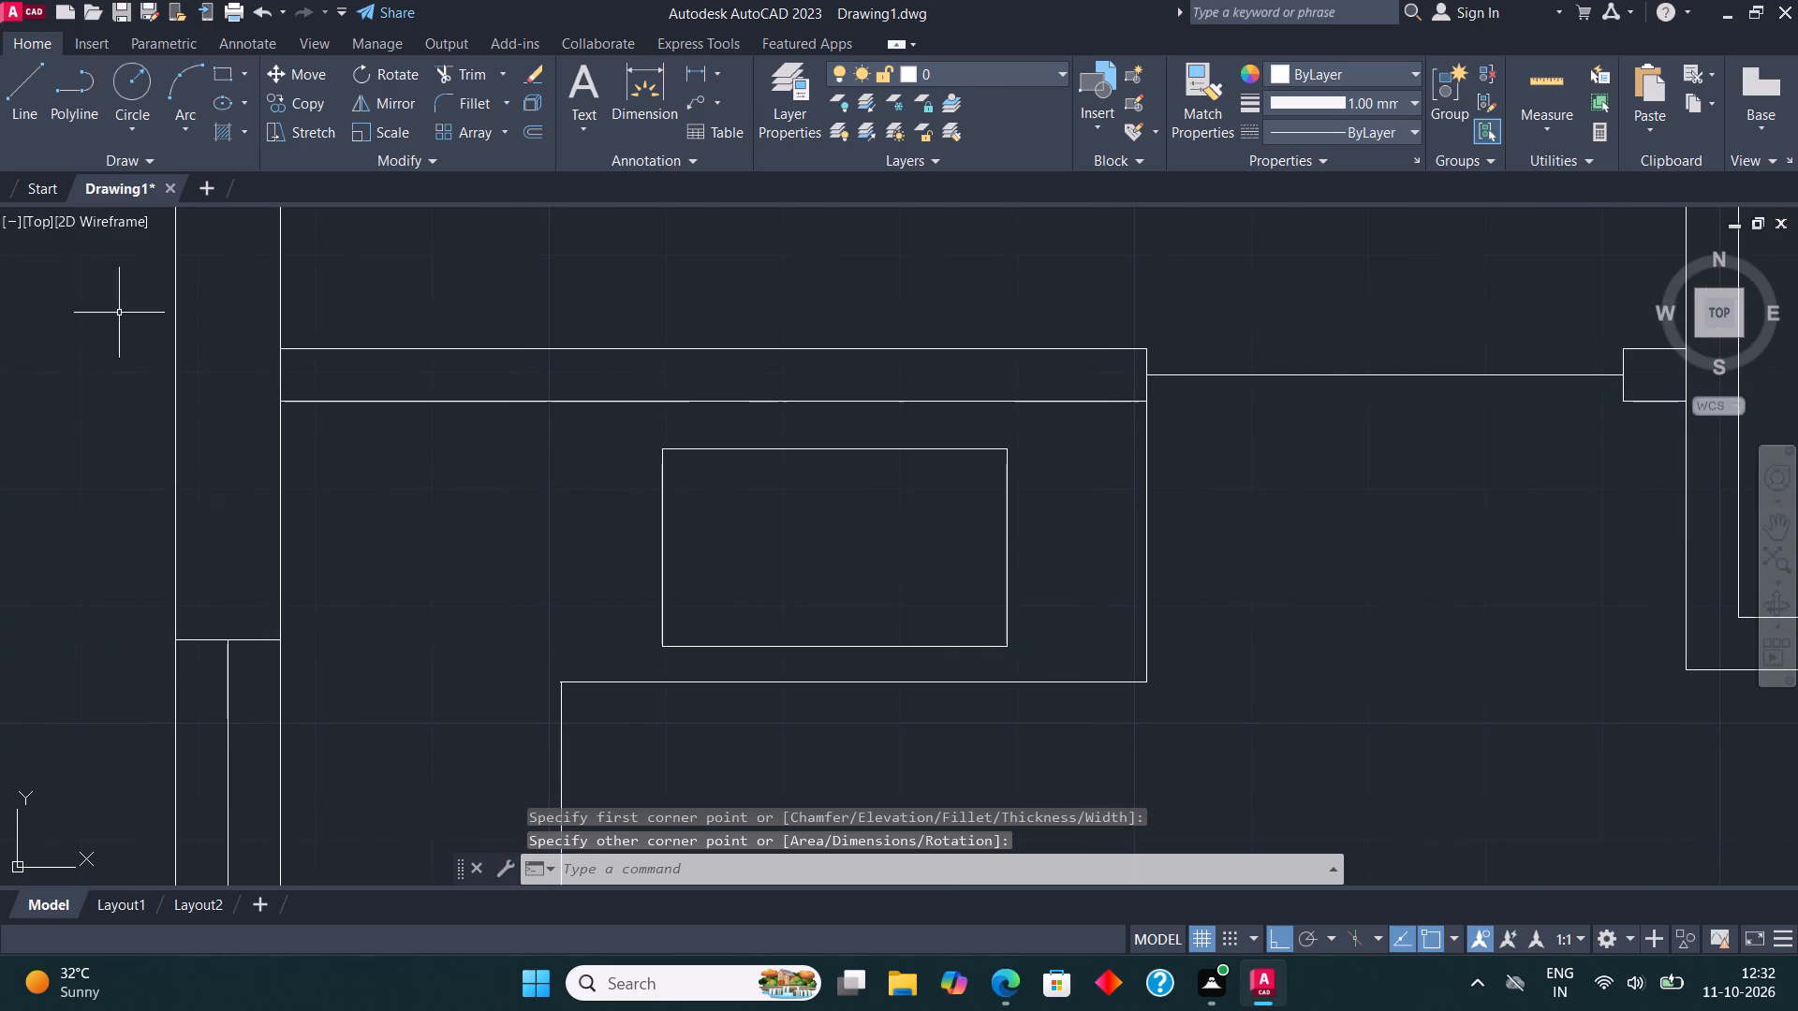
pyautogui.click(23, 95)
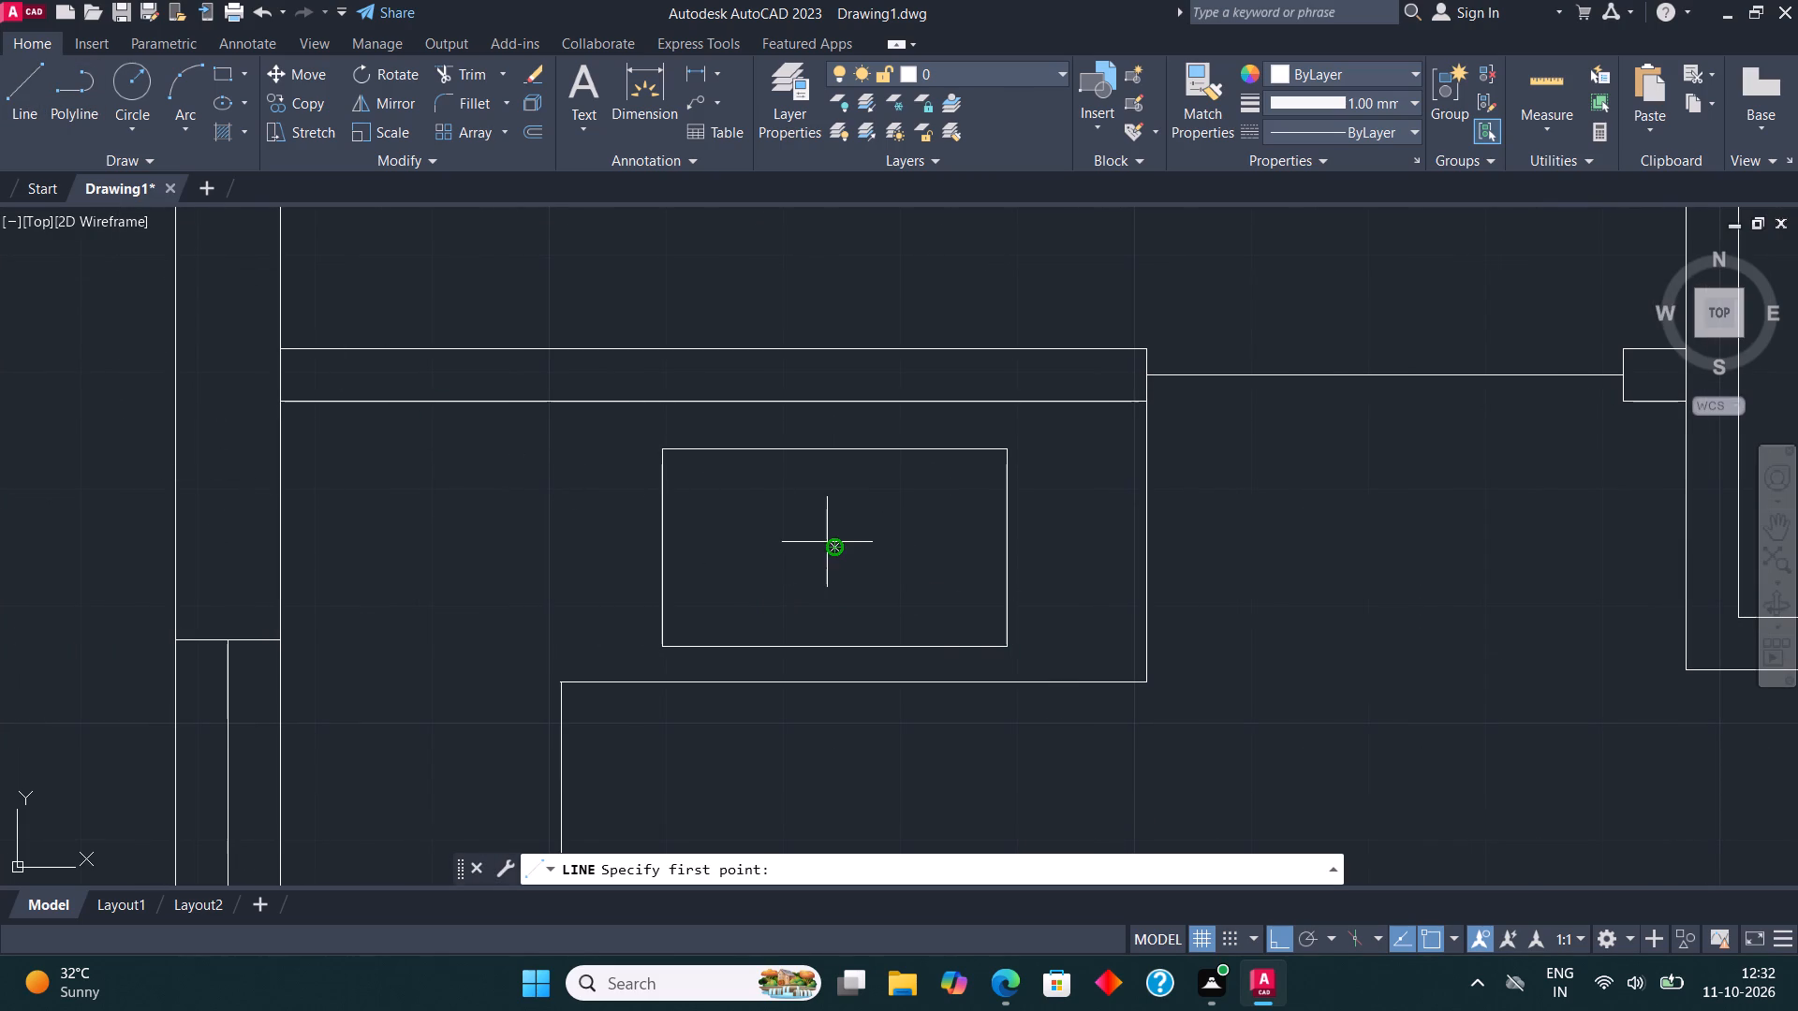
pyautogui.scroll(1, 824, 528)
pyautogui.click(740, 405)
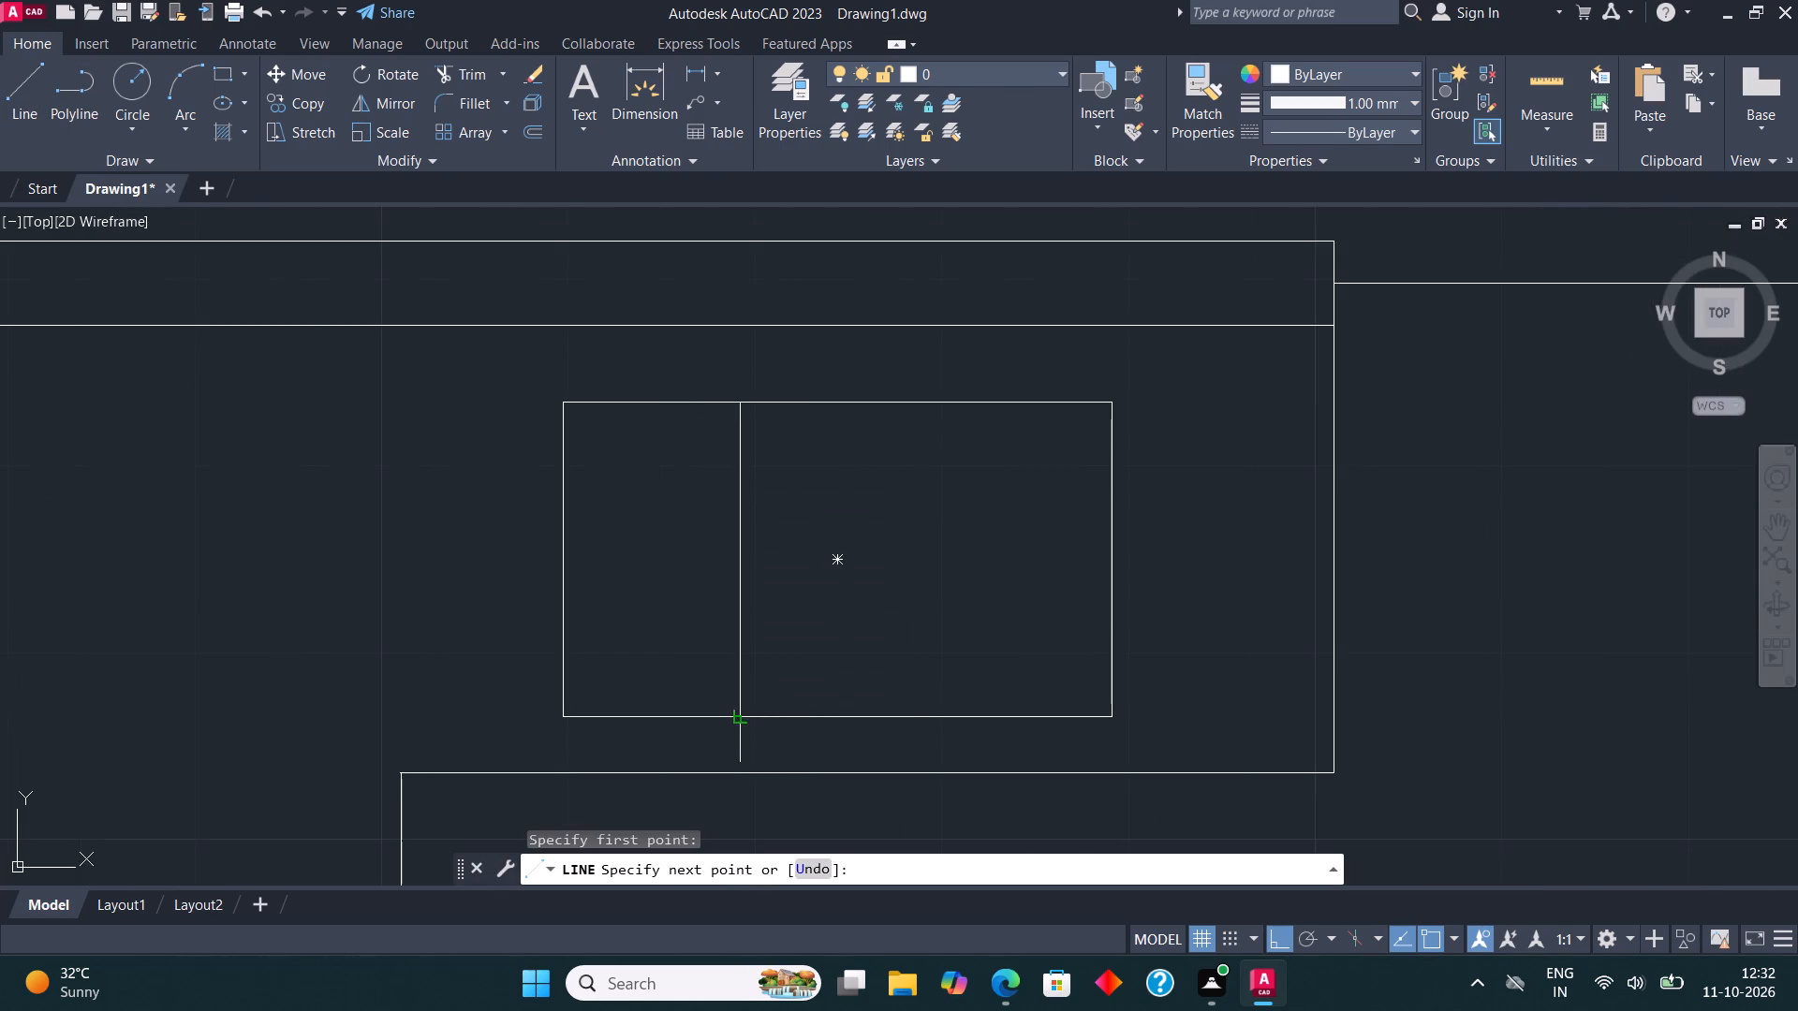
pyautogui.click(746, 713)
pyautogui.press('Escape')
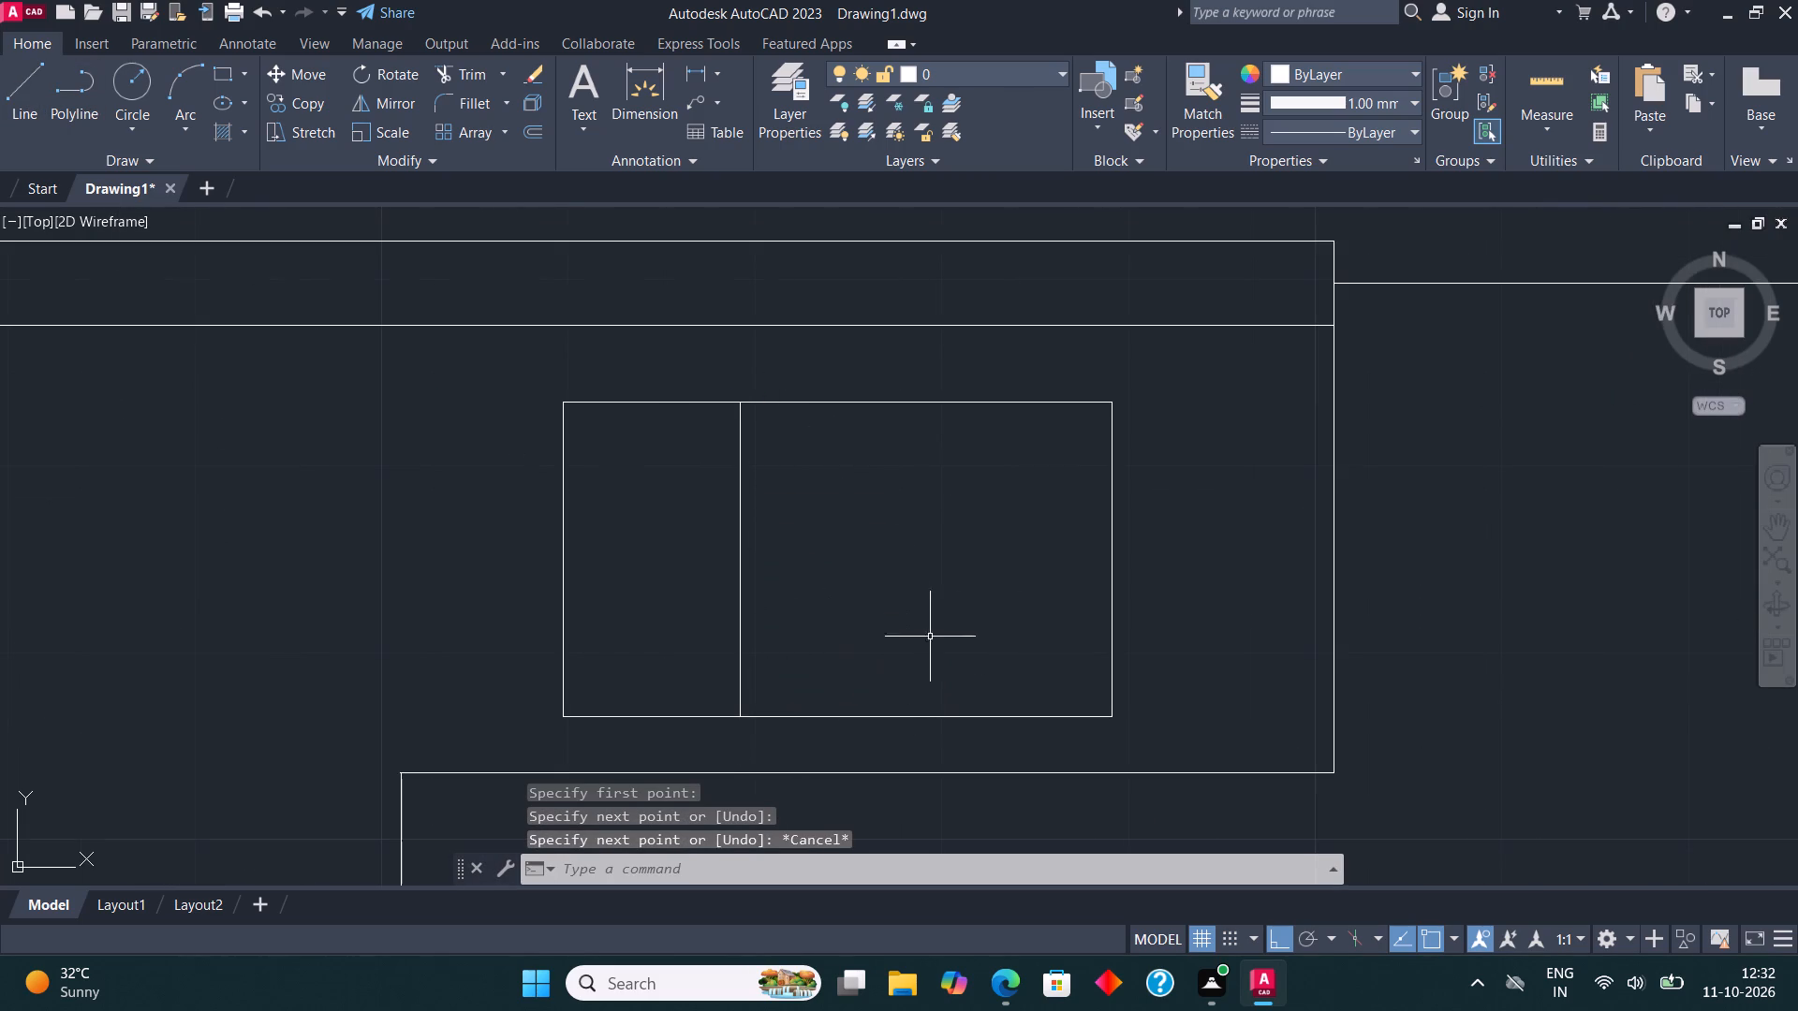
# Draw an inset bowl rectangle in the sink's larger compartment, with a small drain circle at its centre.
pyautogui.click(224, 75)
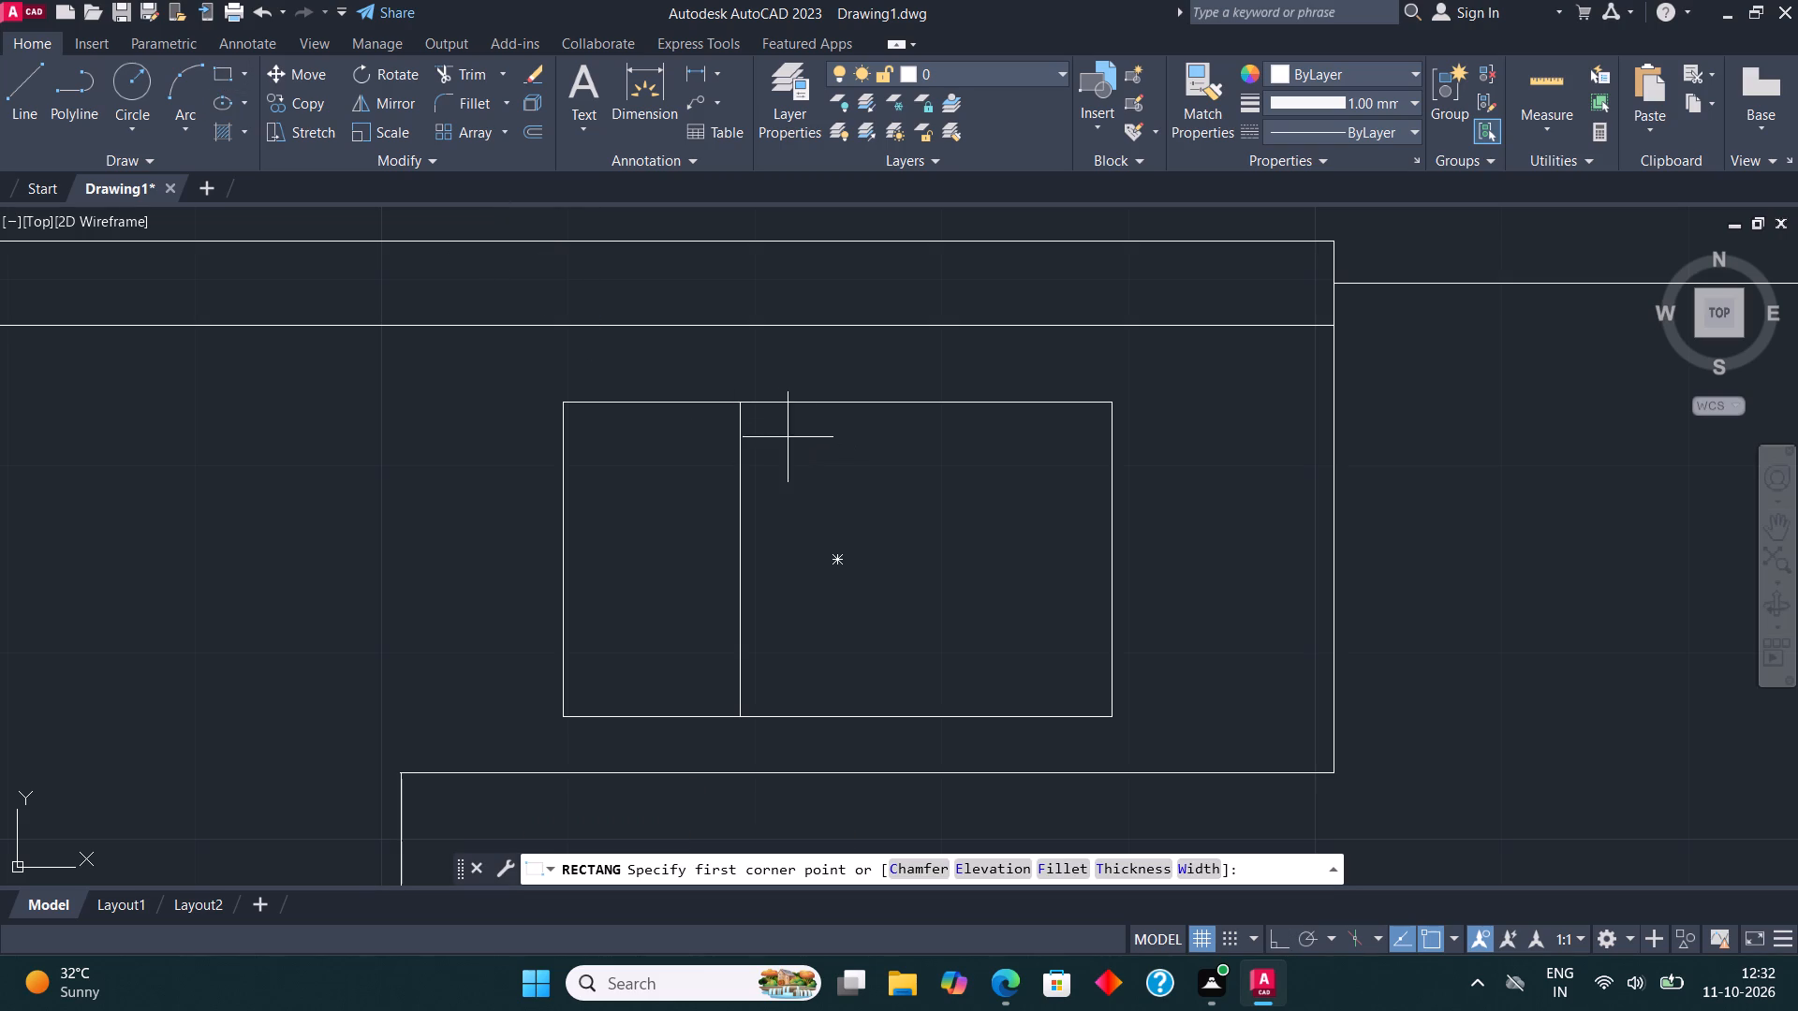
pyautogui.click(759, 423)
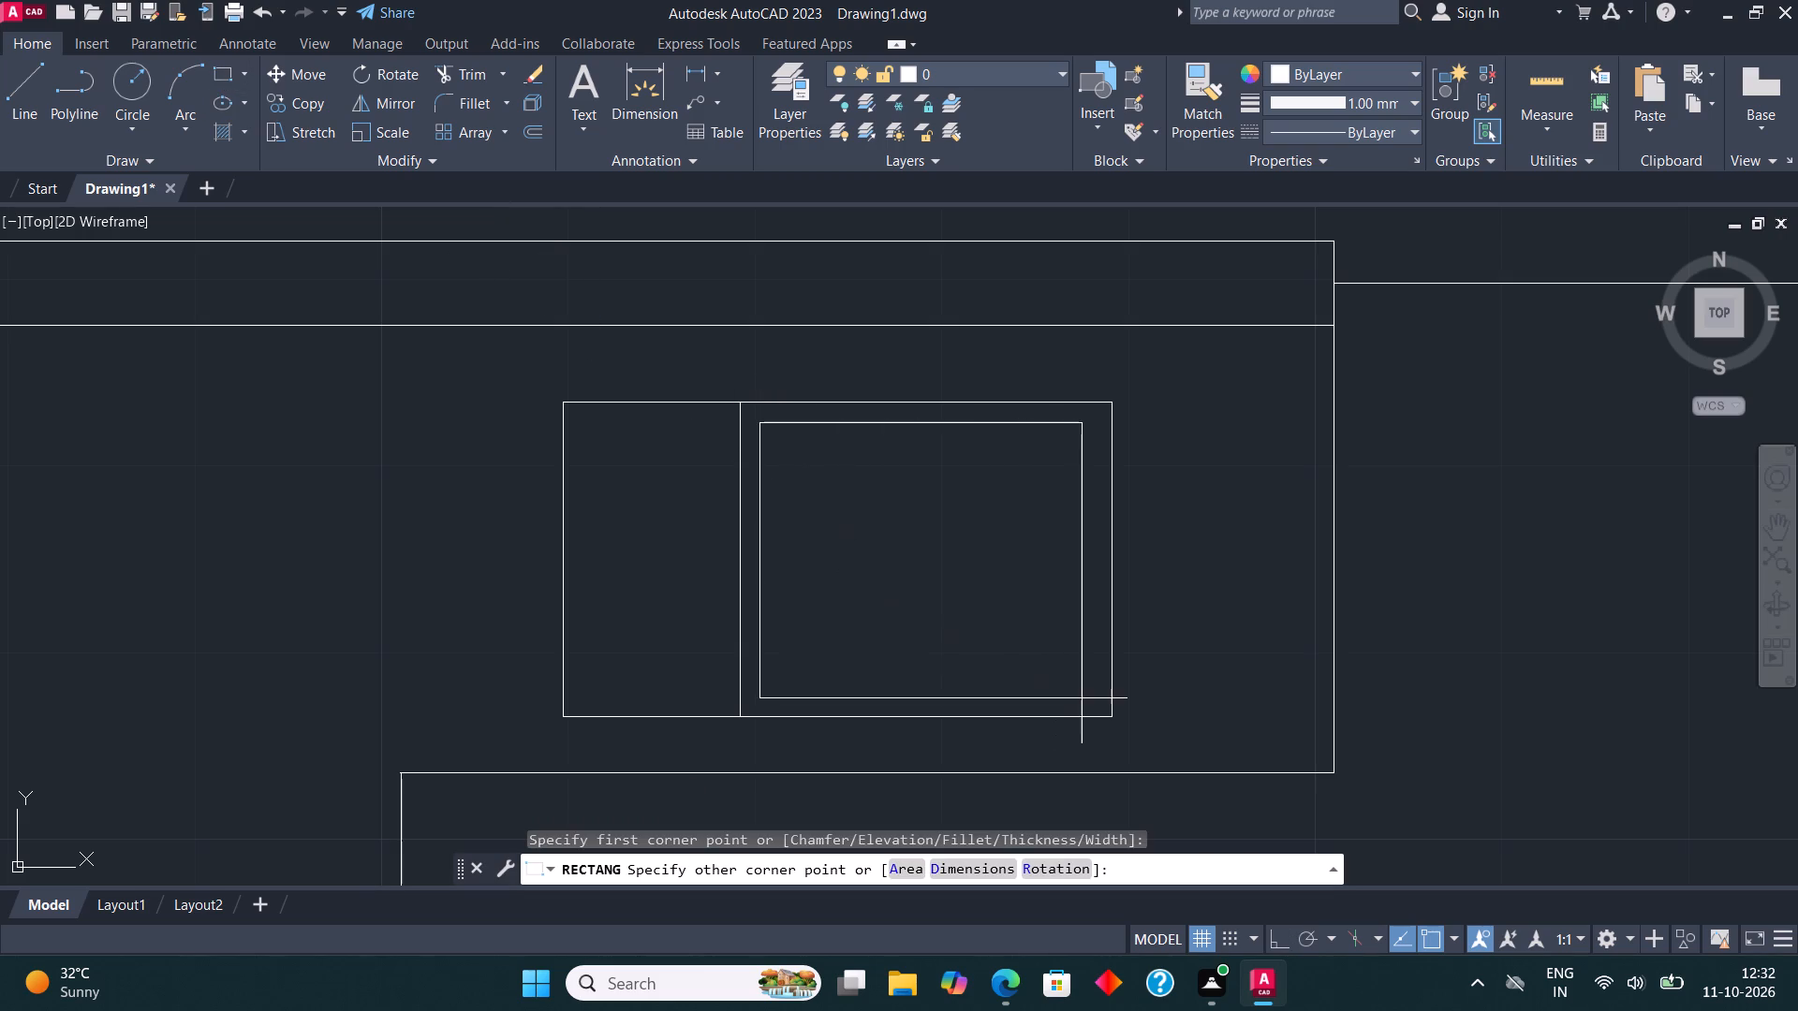
pyautogui.click(1090, 698)
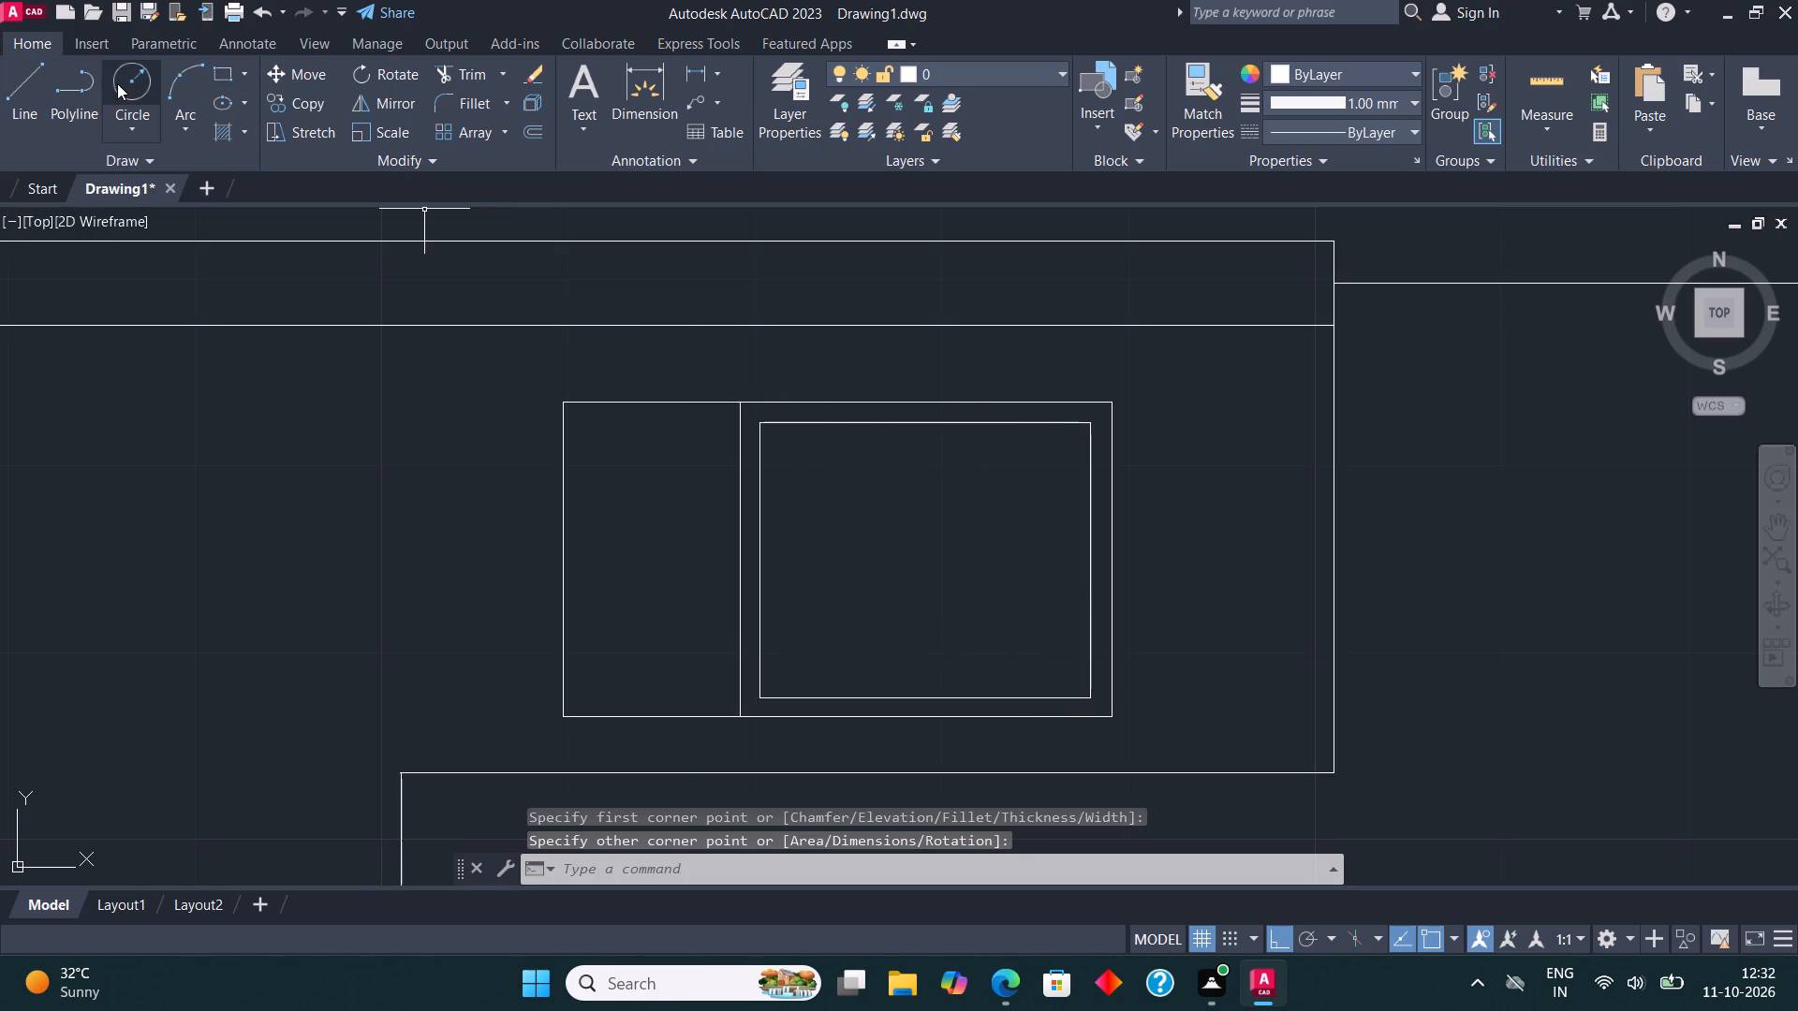
pyautogui.click(117, 83)
pyautogui.click(924, 558)
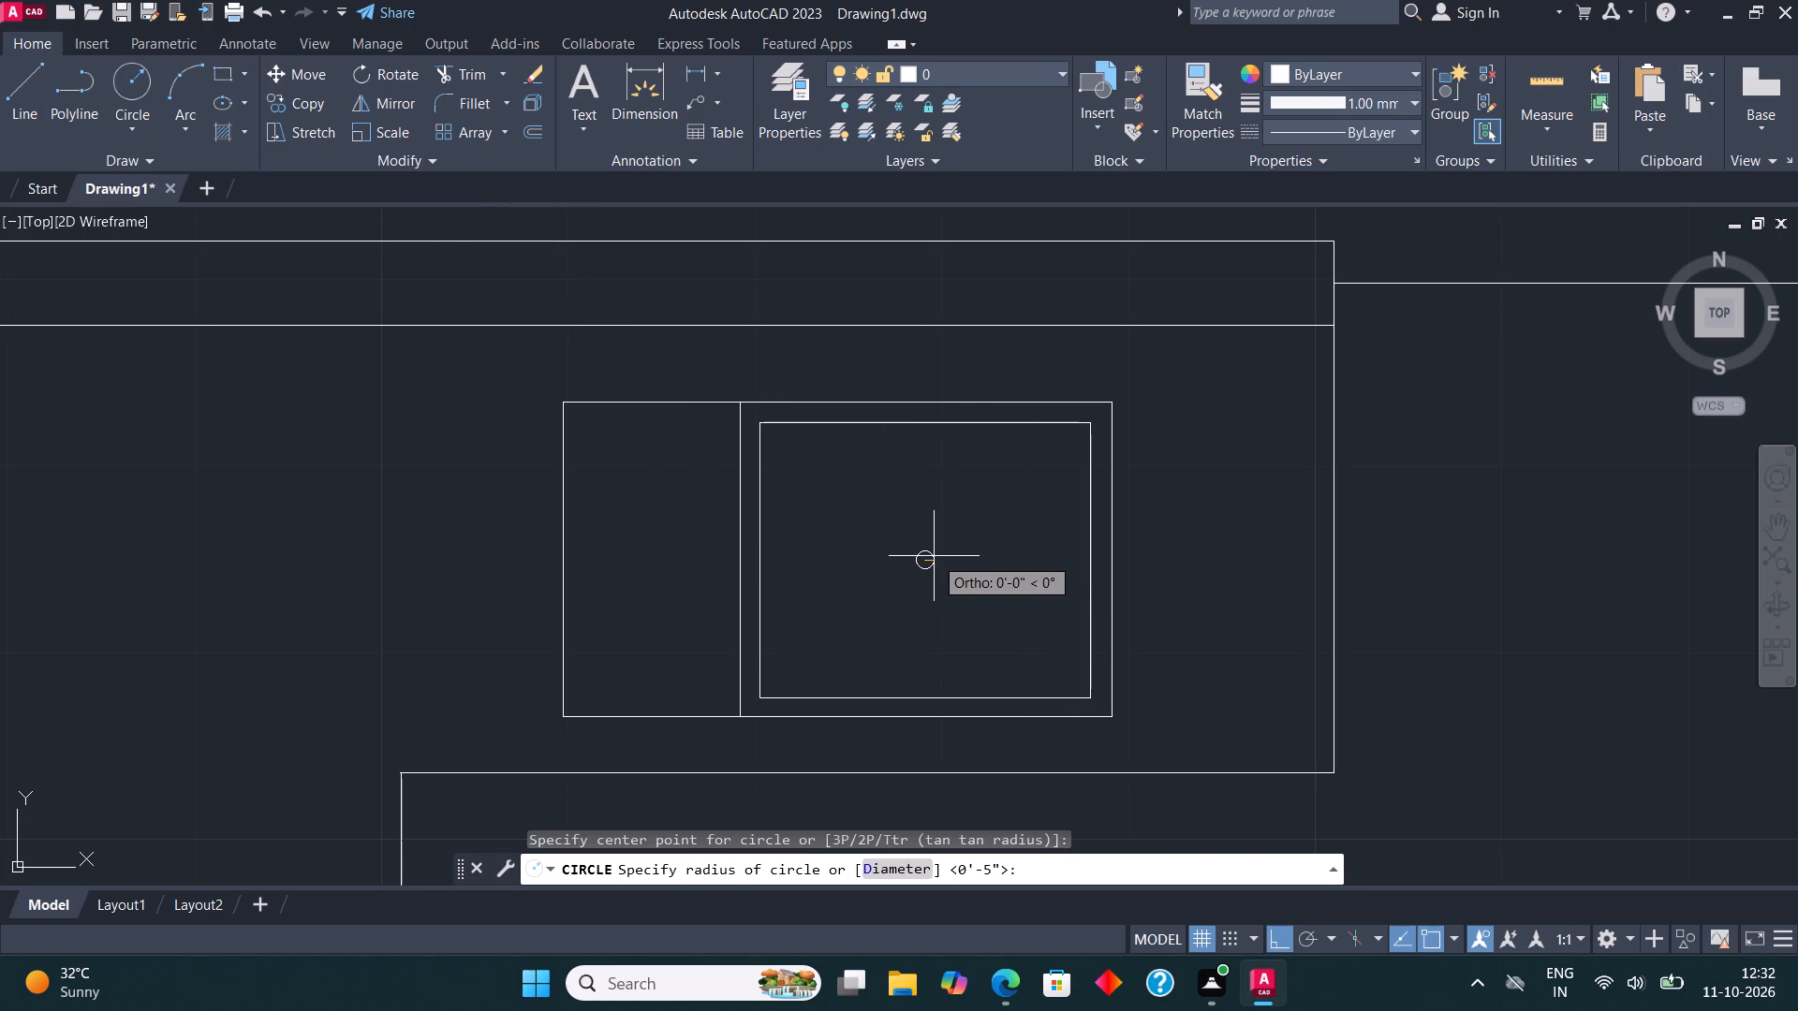
pyautogui.click(936, 556)
# Draw a short horizontal line near the top of the sink's narrow left compartment, spanning almost its full width.
pyautogui.click(39, 78)
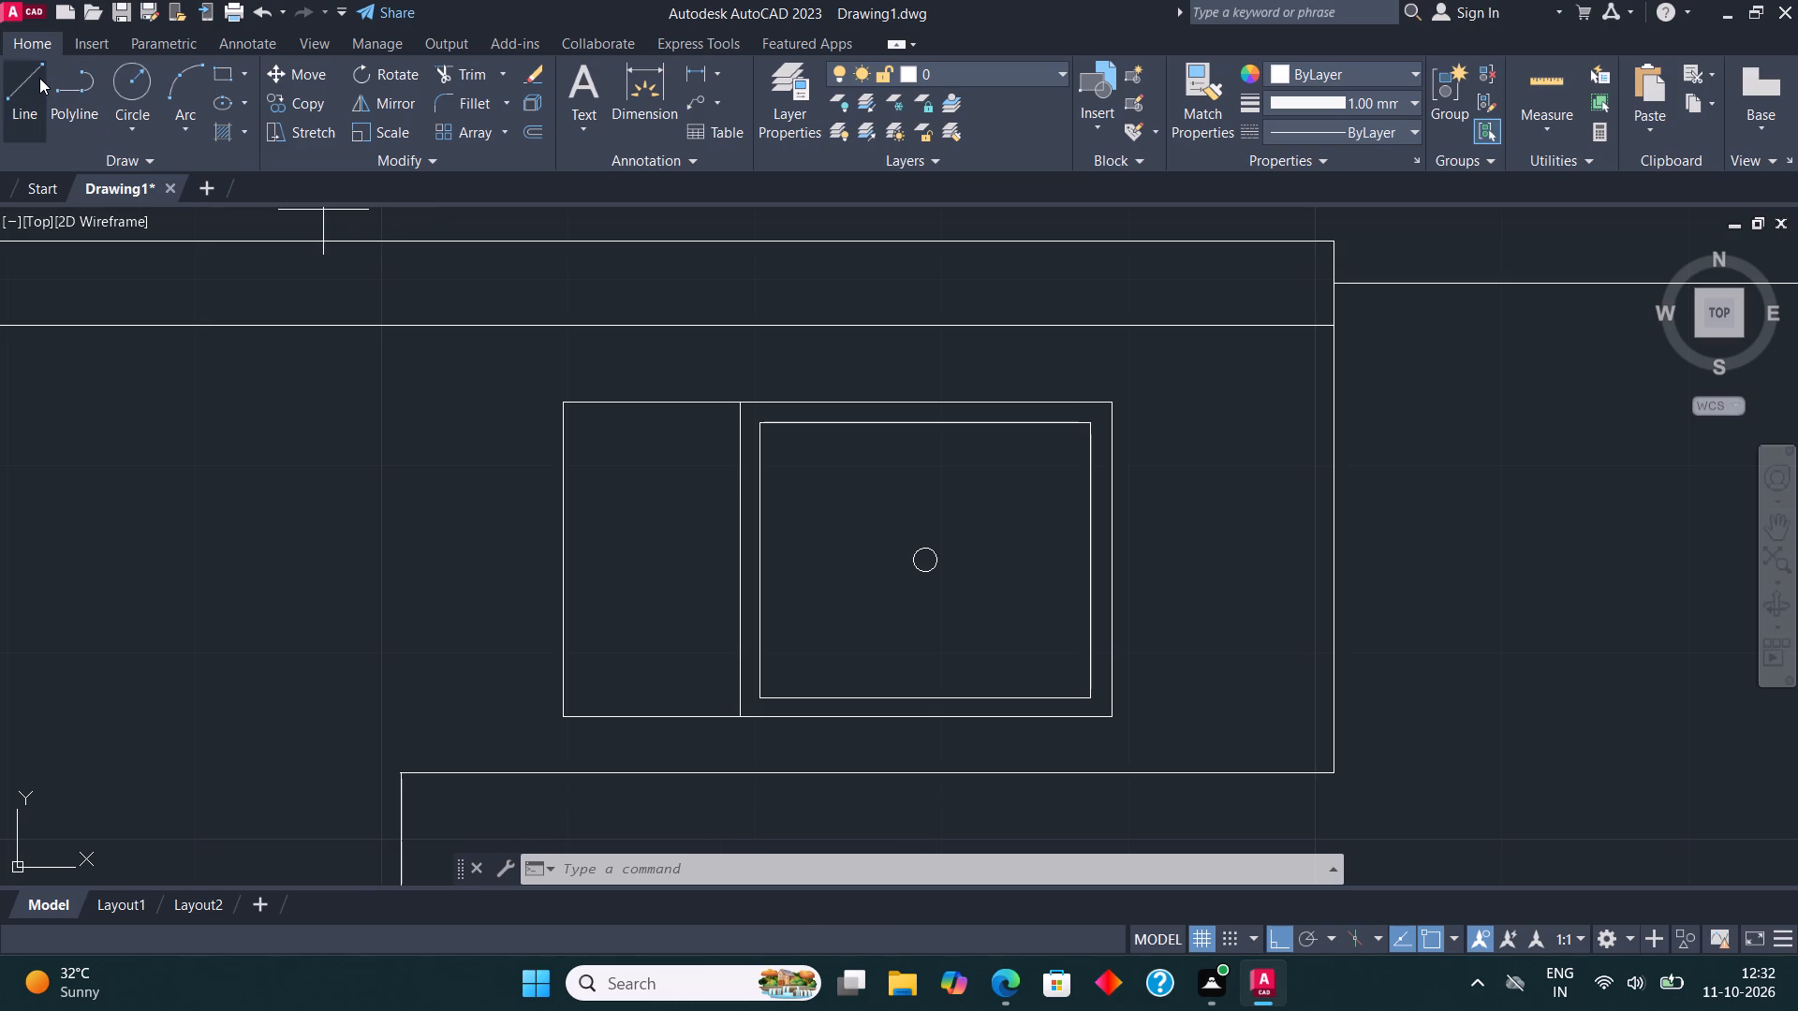
pyautogui.click(577, 429)
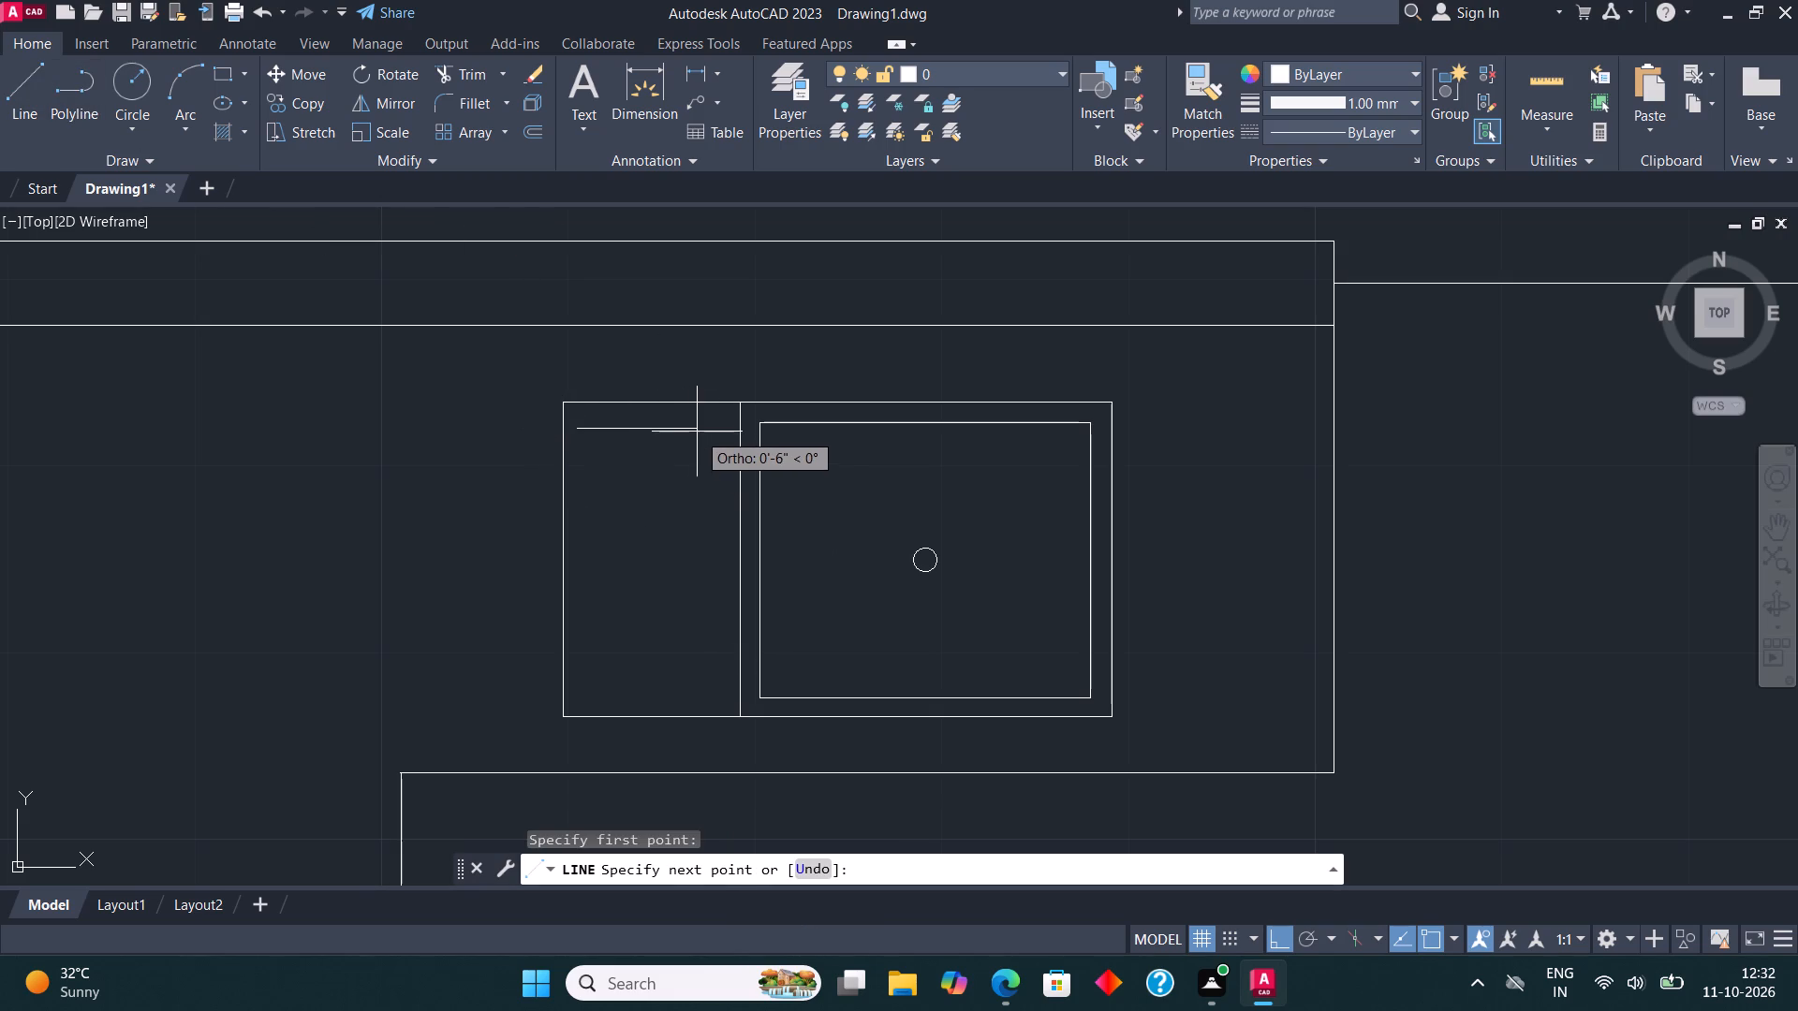
pyautogui.click(723, 430)
pyautogui.press('Escape')
# Copy the short line downward eleven times, about 1" apart, to fill the sink's drainboard compartment.
pyautogui.click(700, 427)
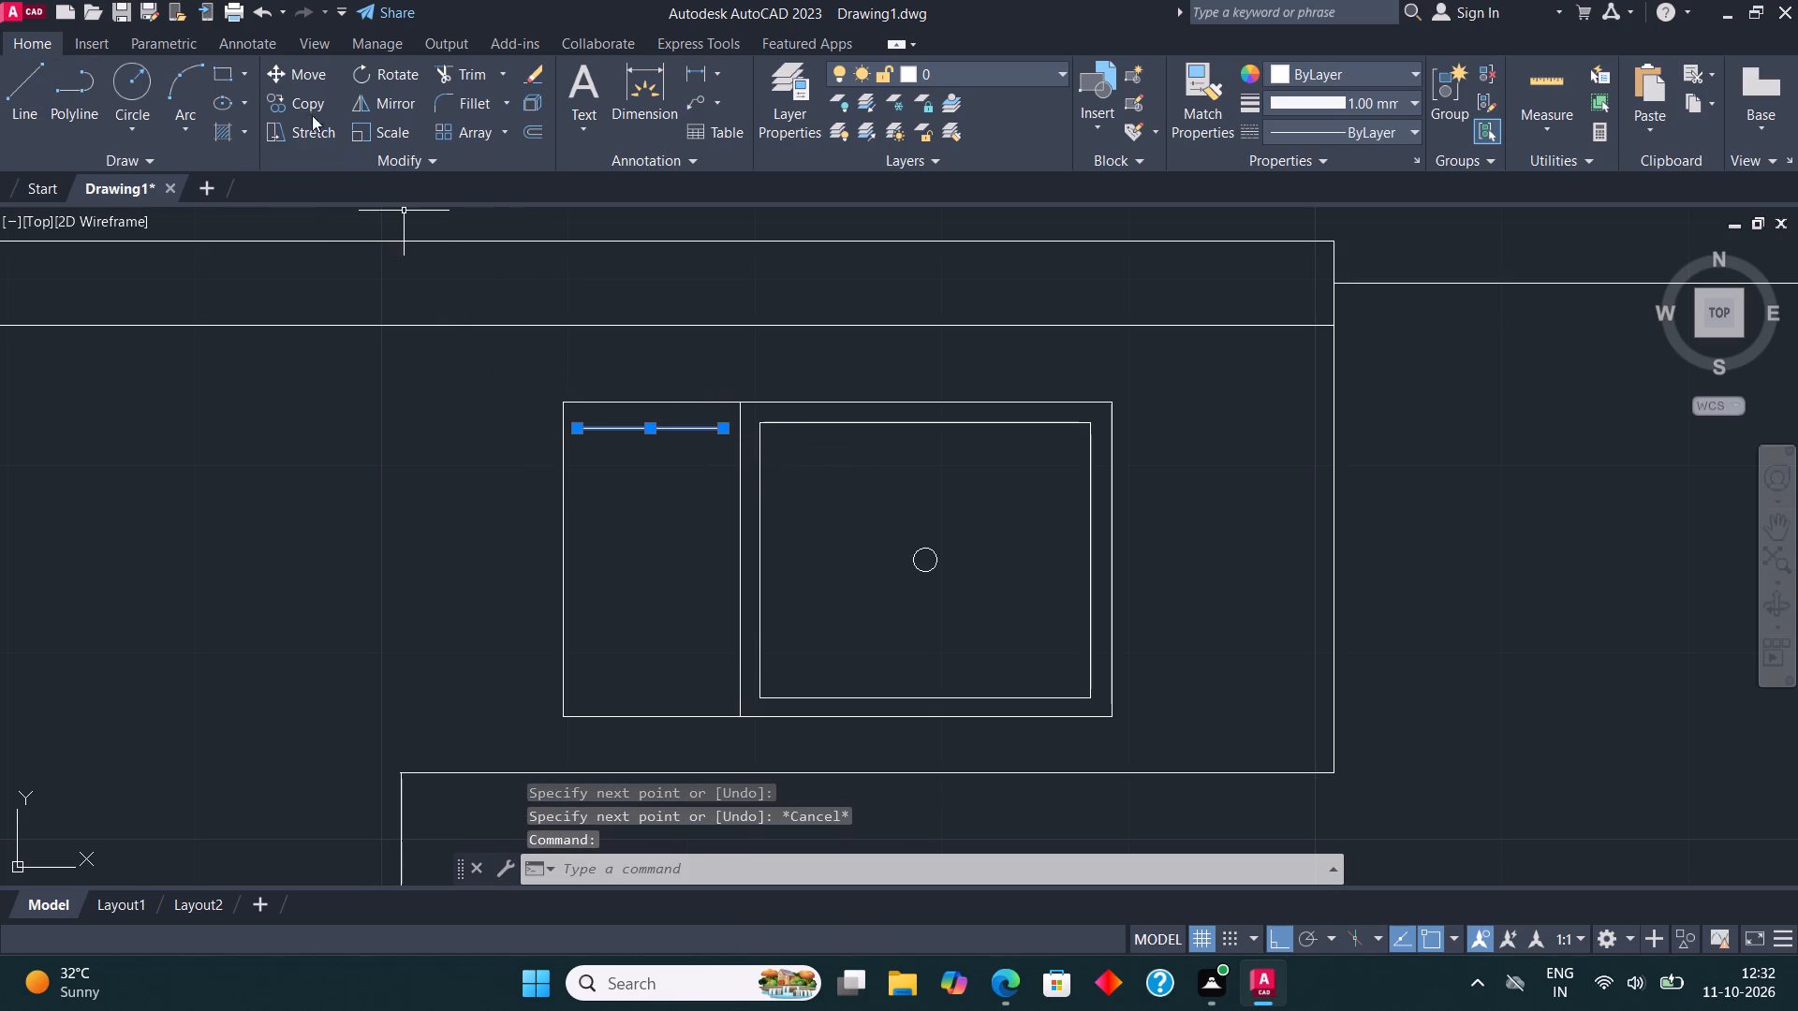
pyautogui.click(309, 94)
pyautogui.click(647, 420)
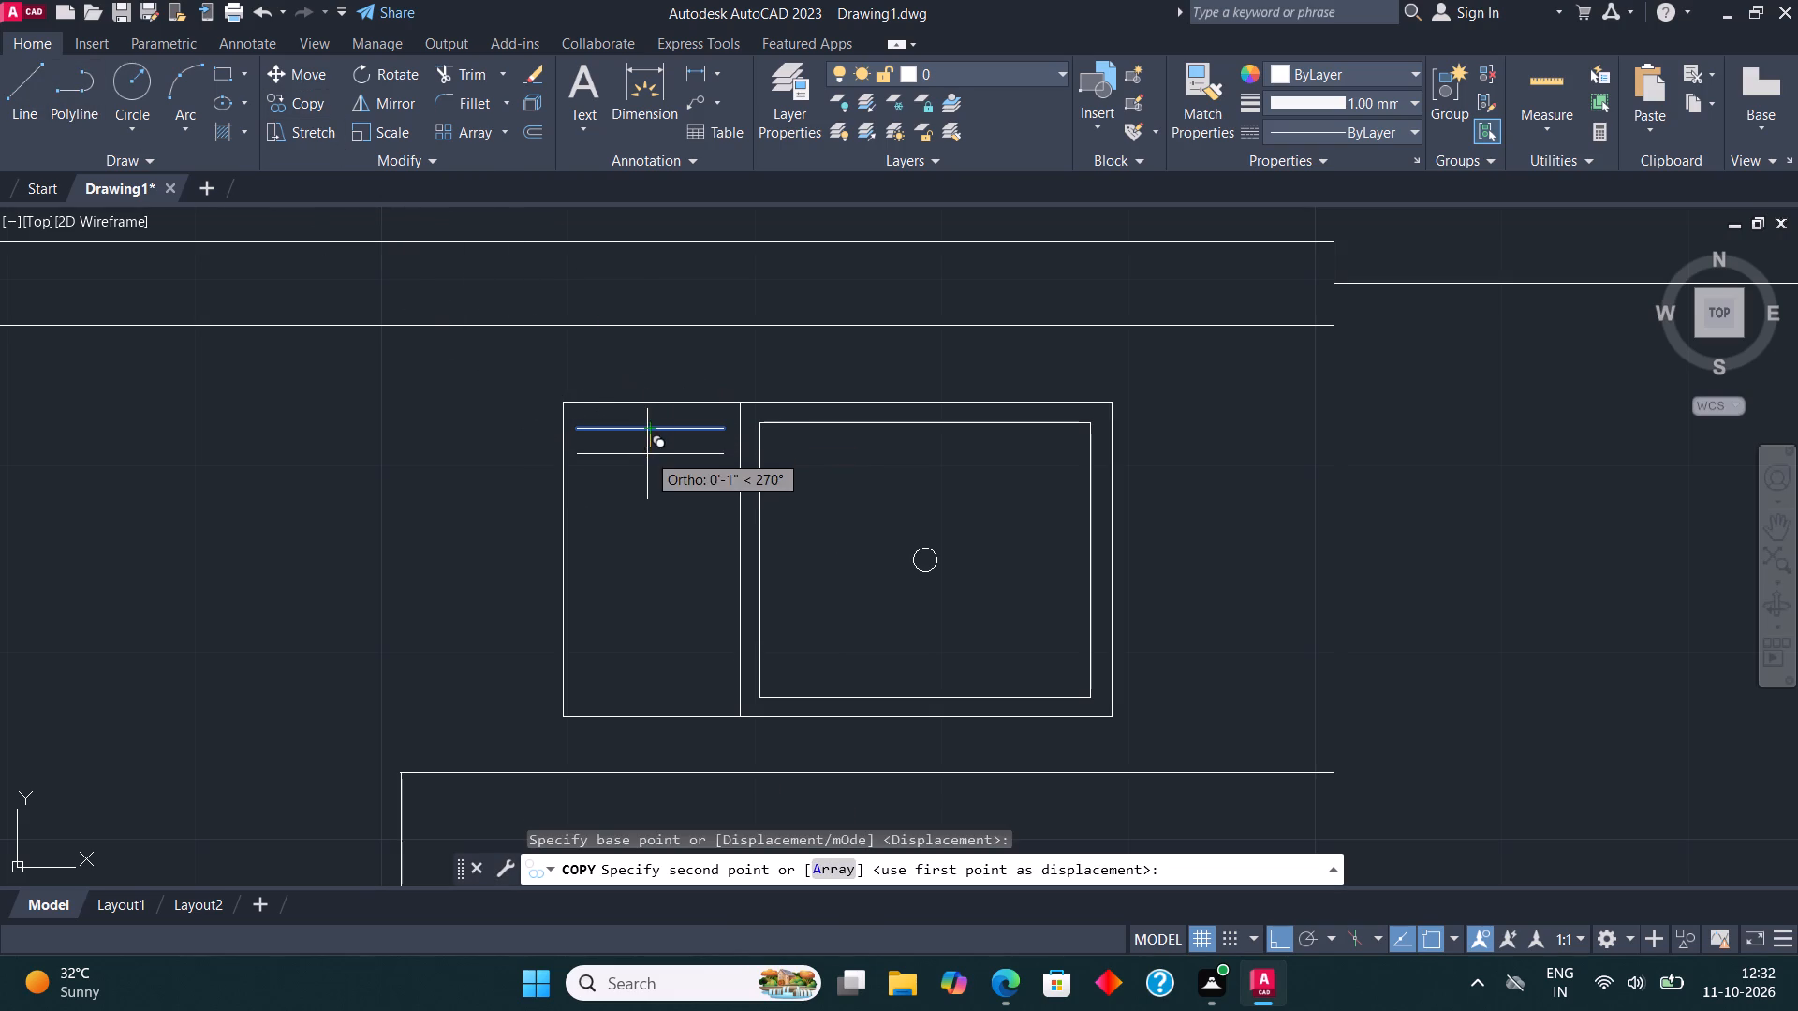
pyautogui.click(647, 454)
pyautogui.click(647, 481)
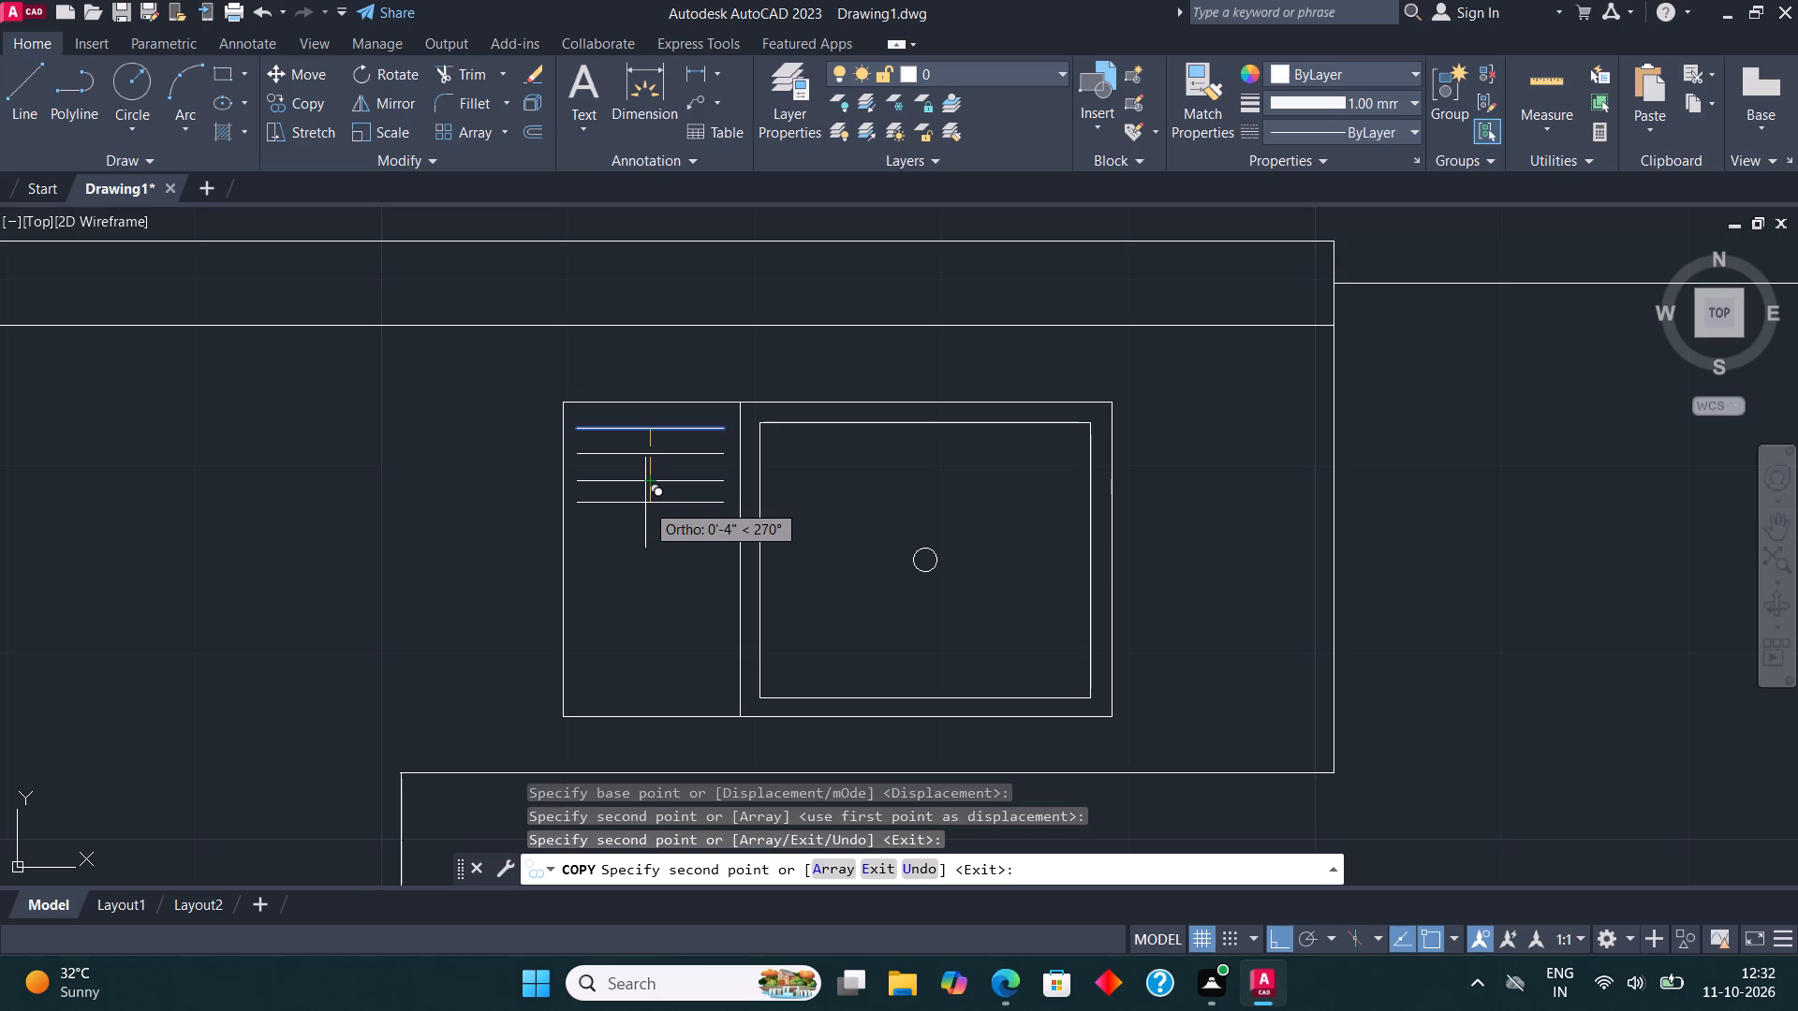
pyautogui.click(647, 505)
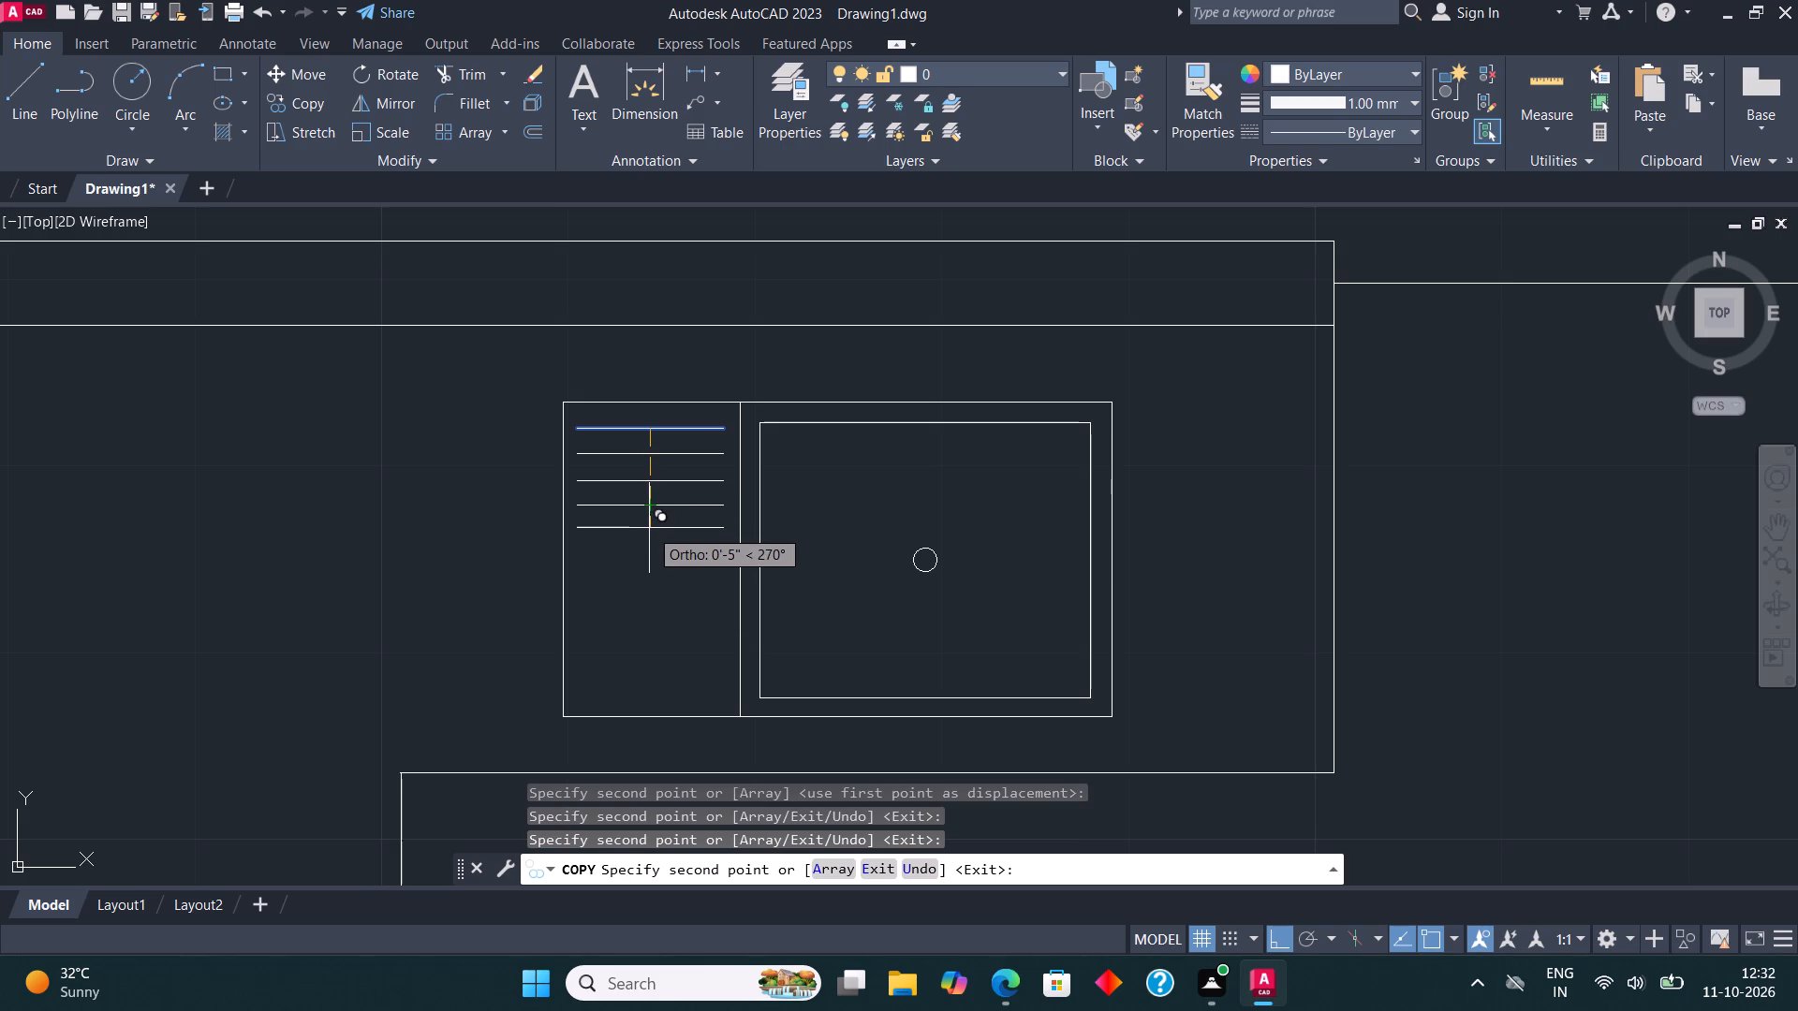
pyautogui.click(650, 530)
pyautogui.click(647, 552)
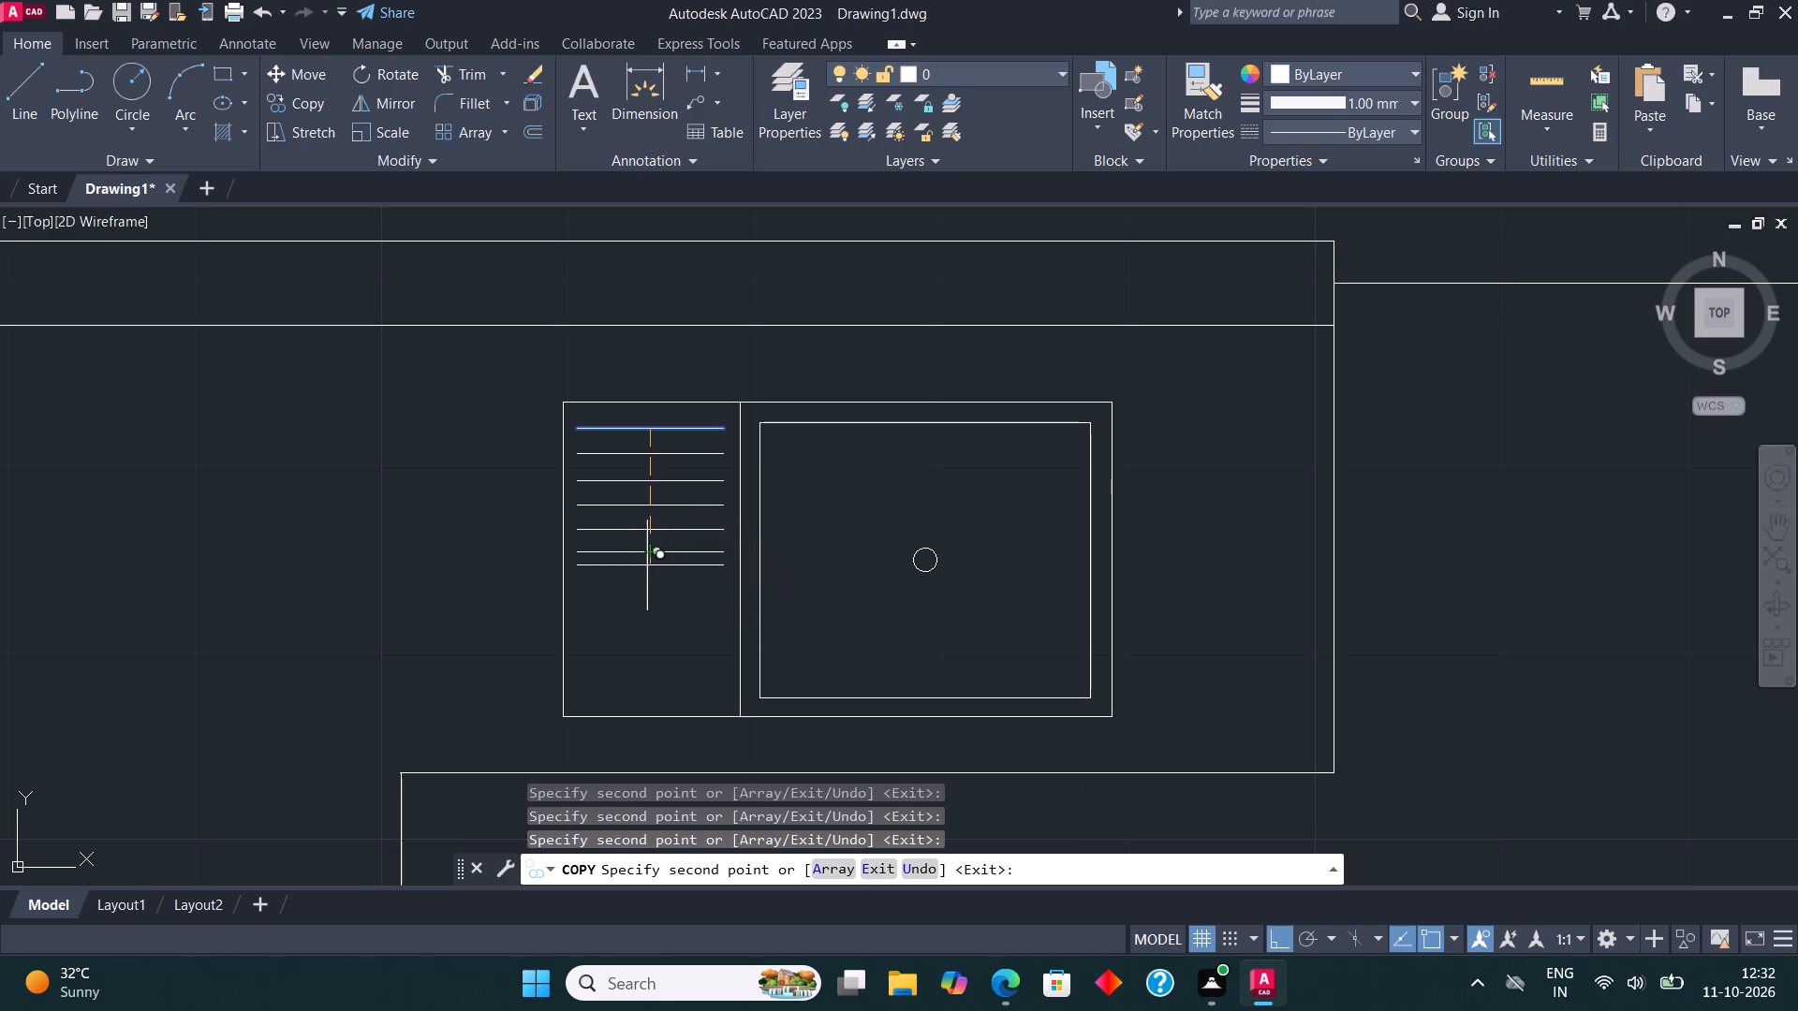
pyautogui.click(647, 579)
pyautogui.click(647, 602)
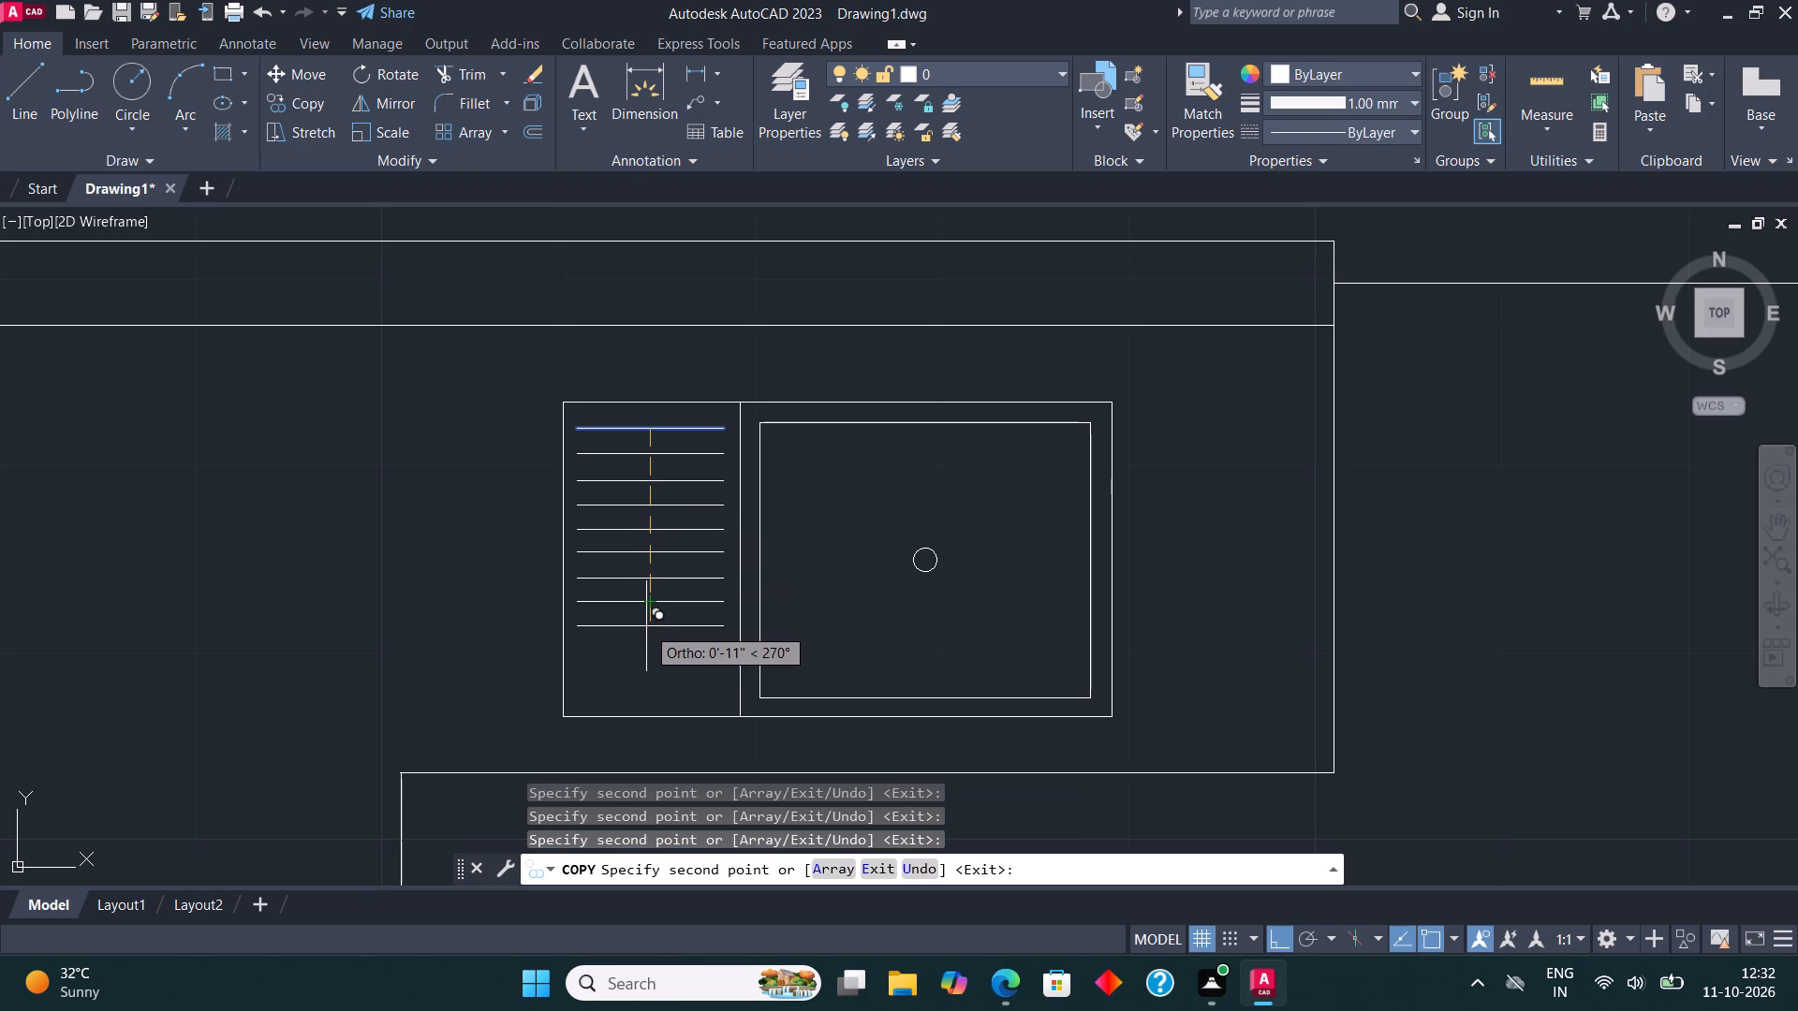
pyautogui.click(646, 627)
pyautogui.click(649, 651)
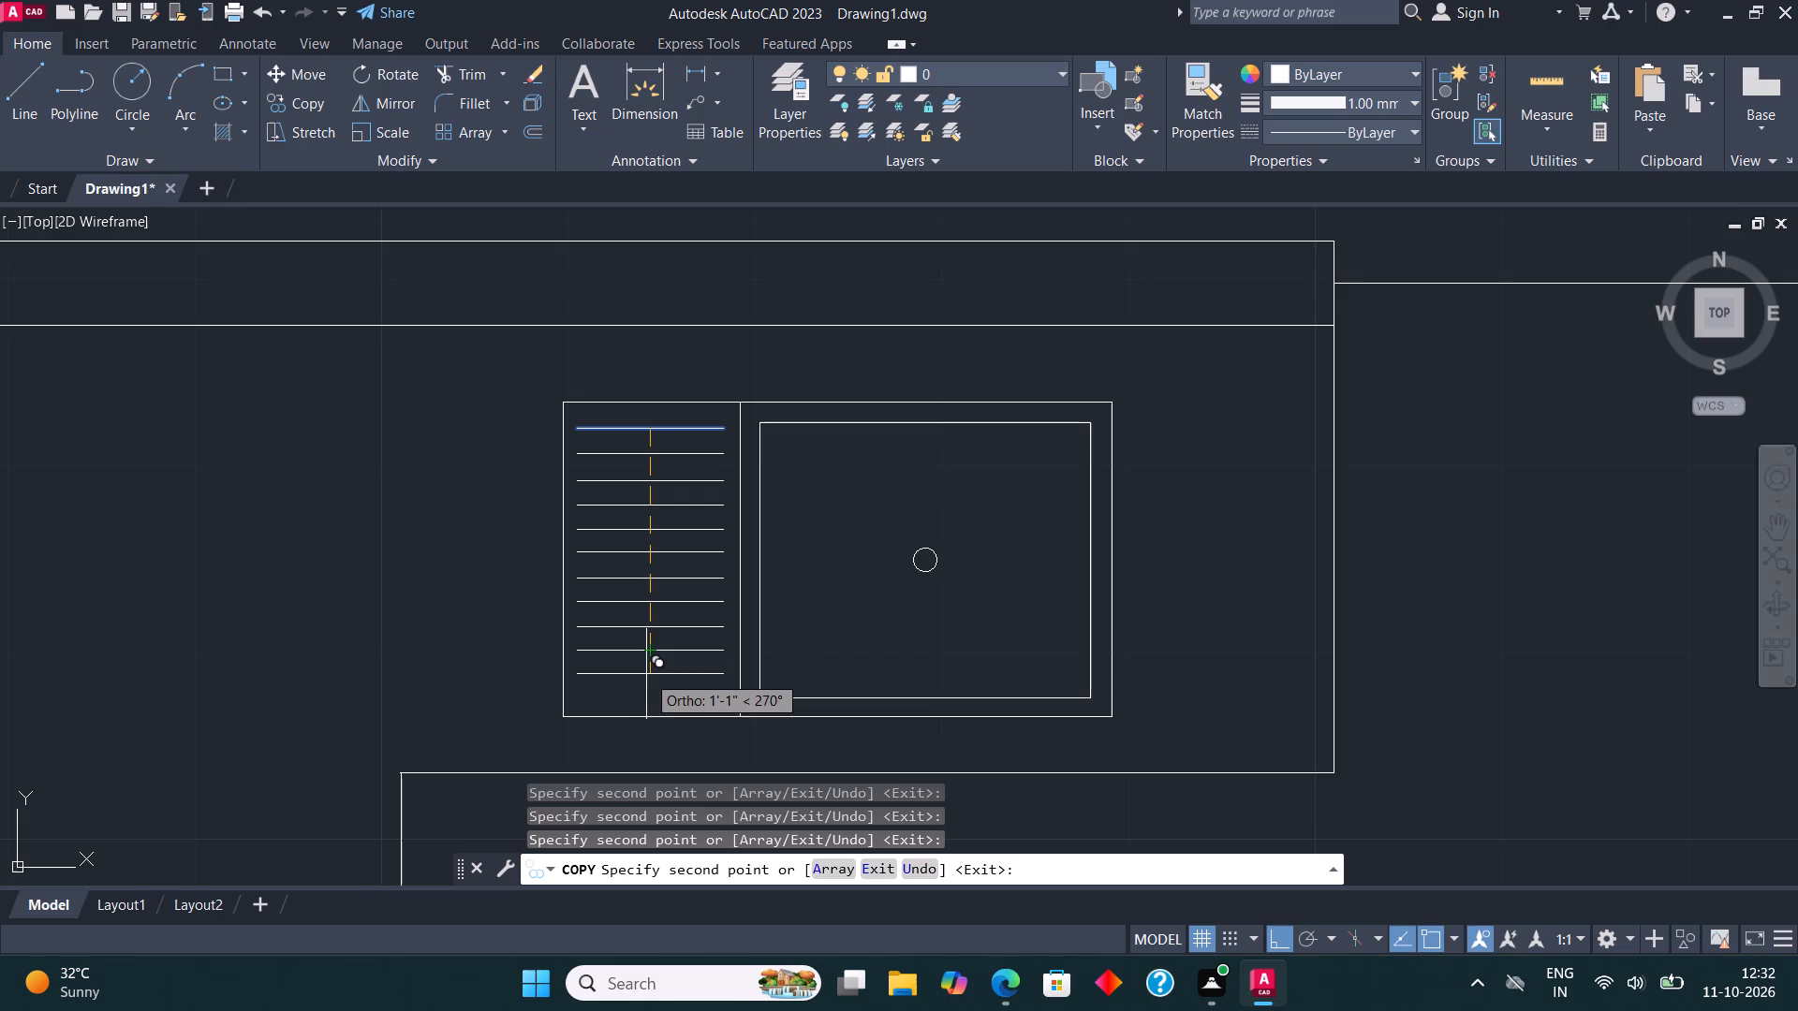
pyautogui.click(646, 674)
pyautogui.click(647, 695)
pyautogui.press('Escape')
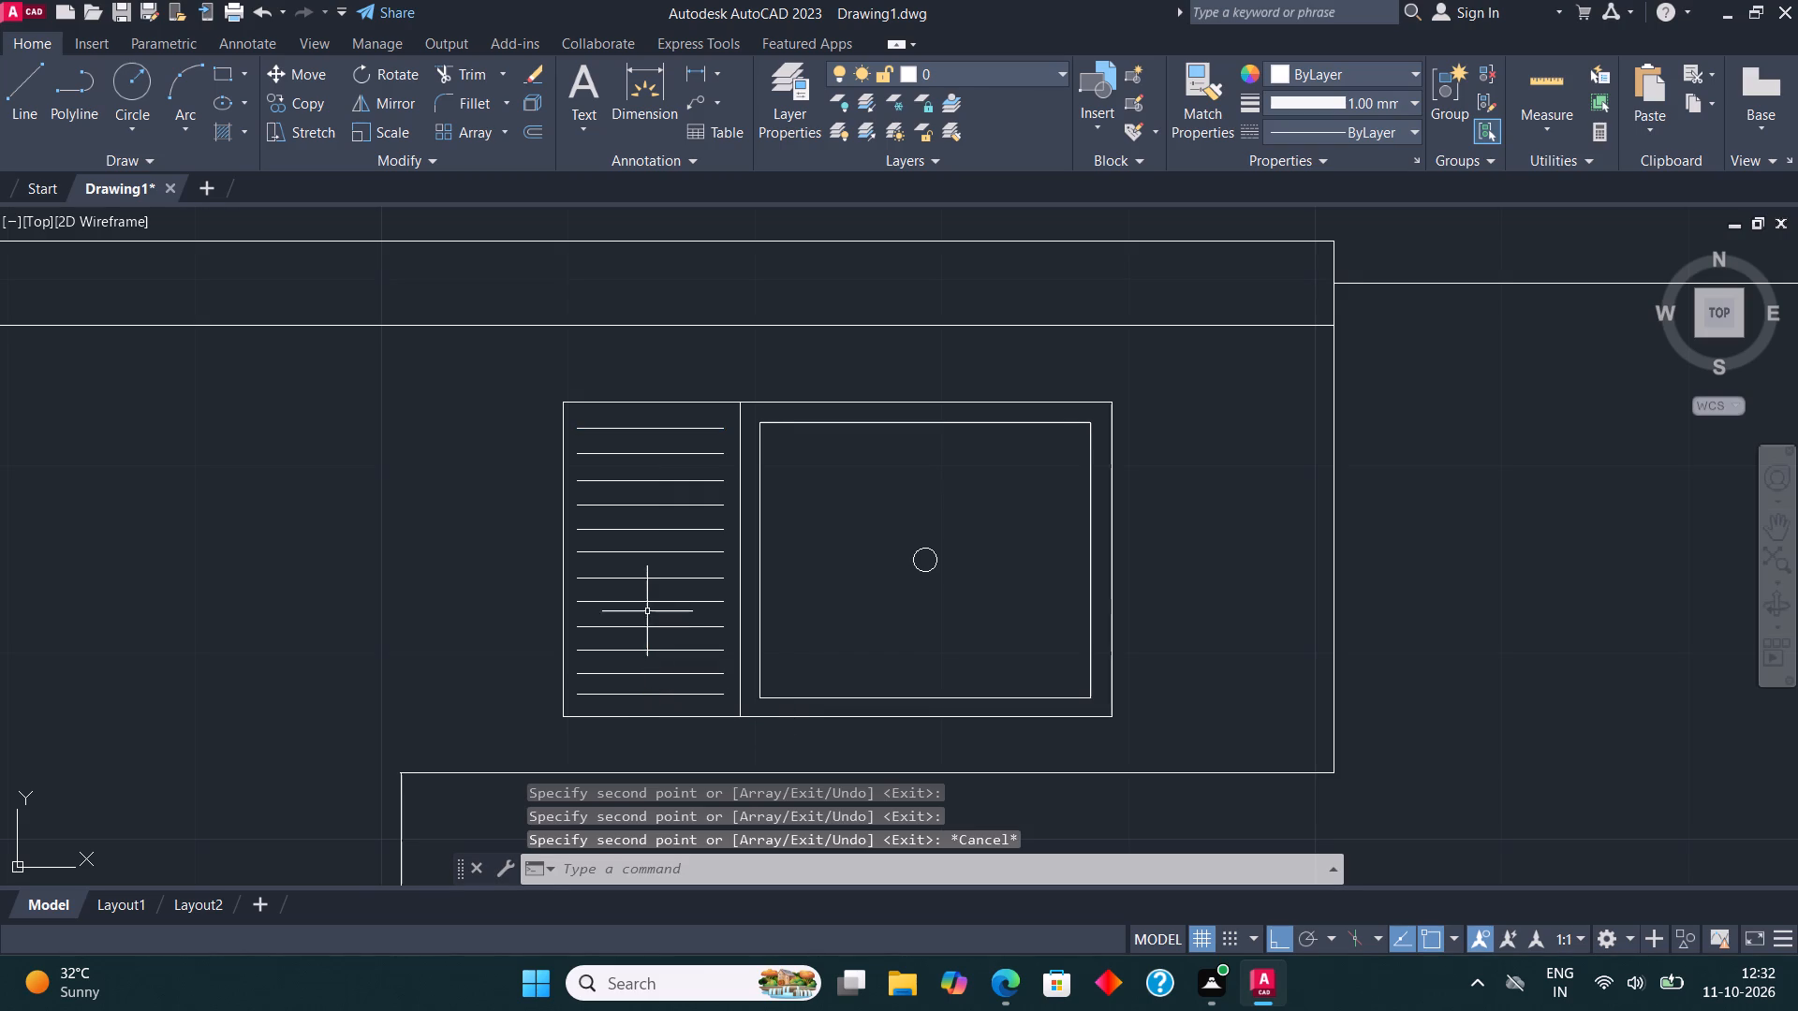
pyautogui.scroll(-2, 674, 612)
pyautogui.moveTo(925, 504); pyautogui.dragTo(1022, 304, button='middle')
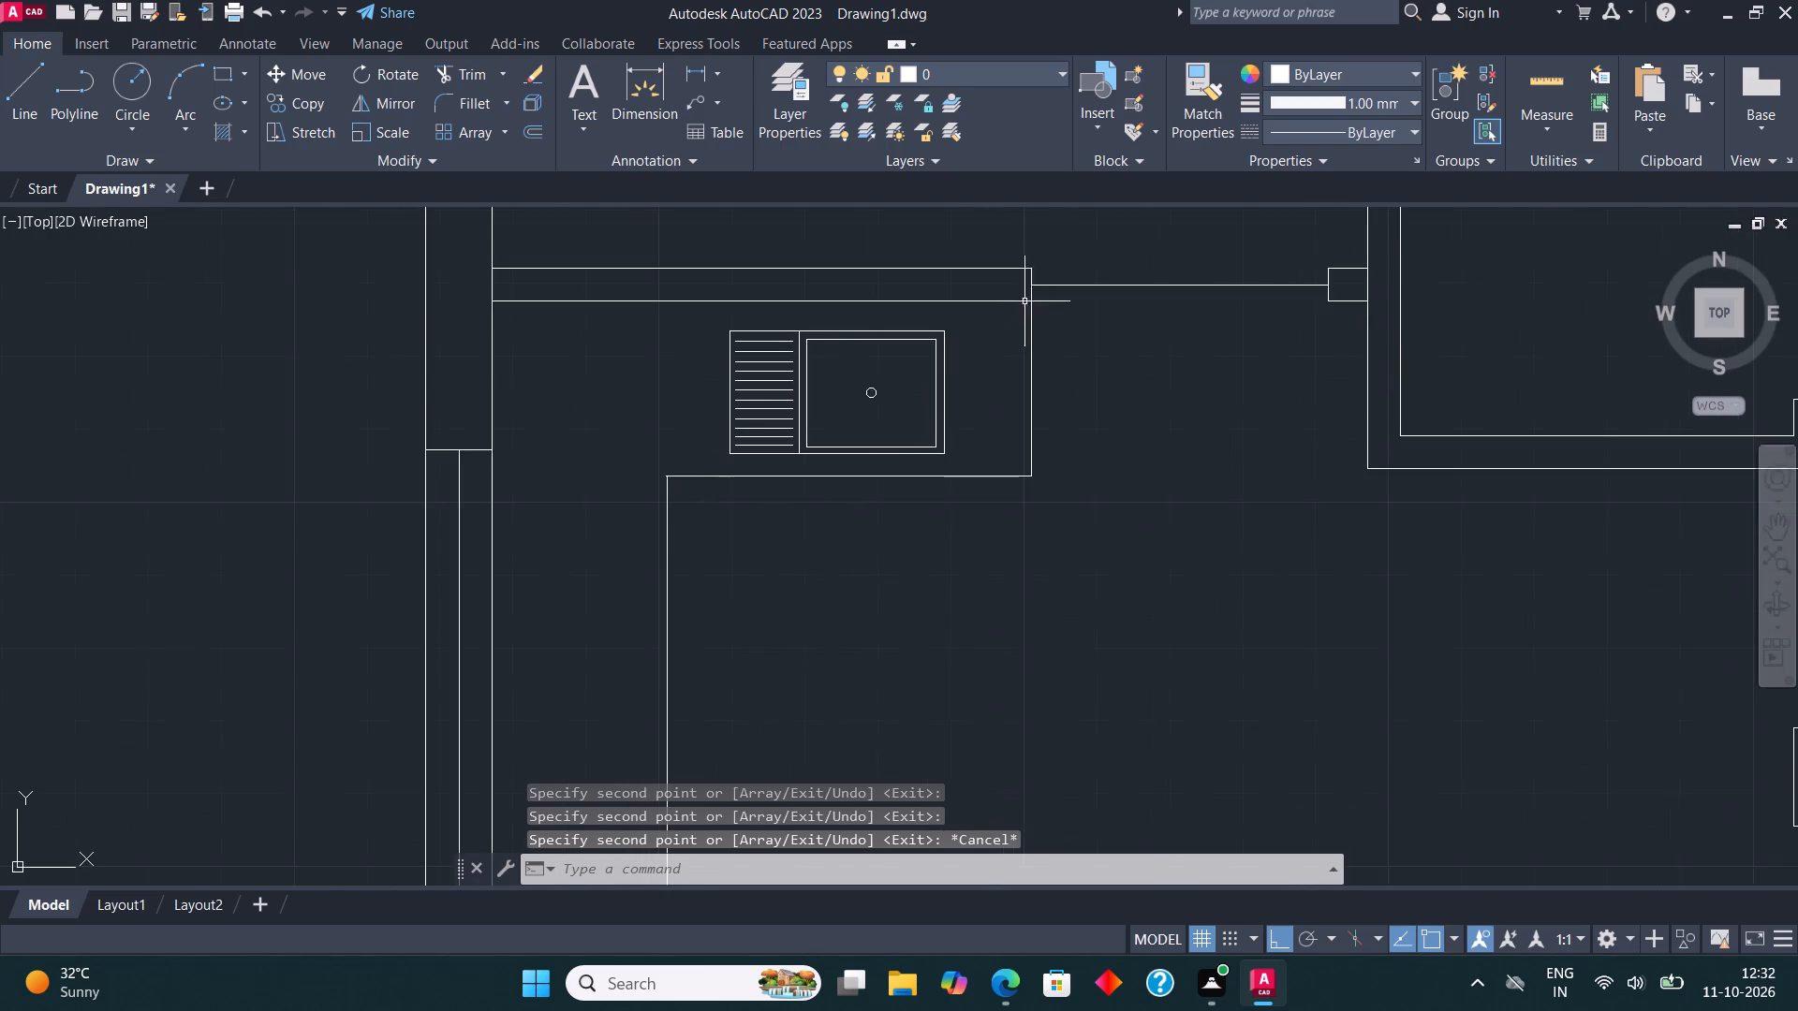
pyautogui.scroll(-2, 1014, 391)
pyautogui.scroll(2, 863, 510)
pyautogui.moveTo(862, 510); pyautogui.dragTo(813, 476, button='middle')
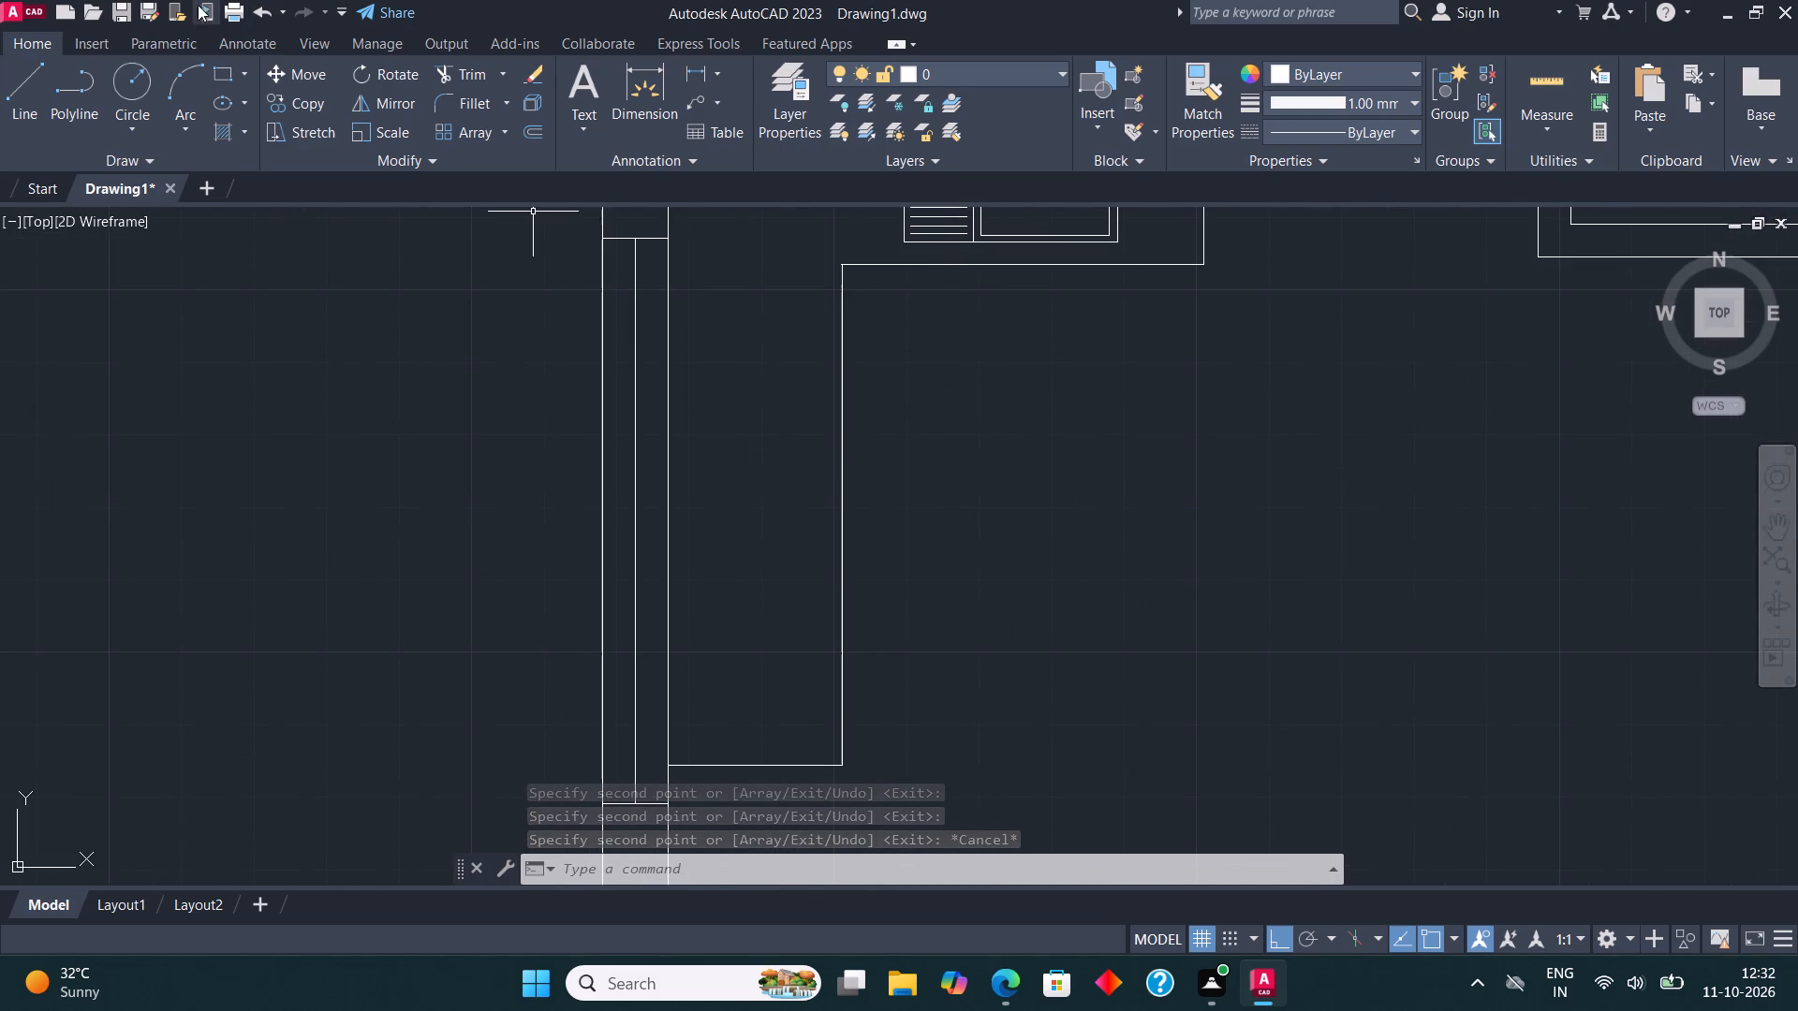
# Draw a stove rectangle inside the counter's vertical leg and stretch its right edge slightly inward from the counter edge.
pyautogui.click(222, 68)
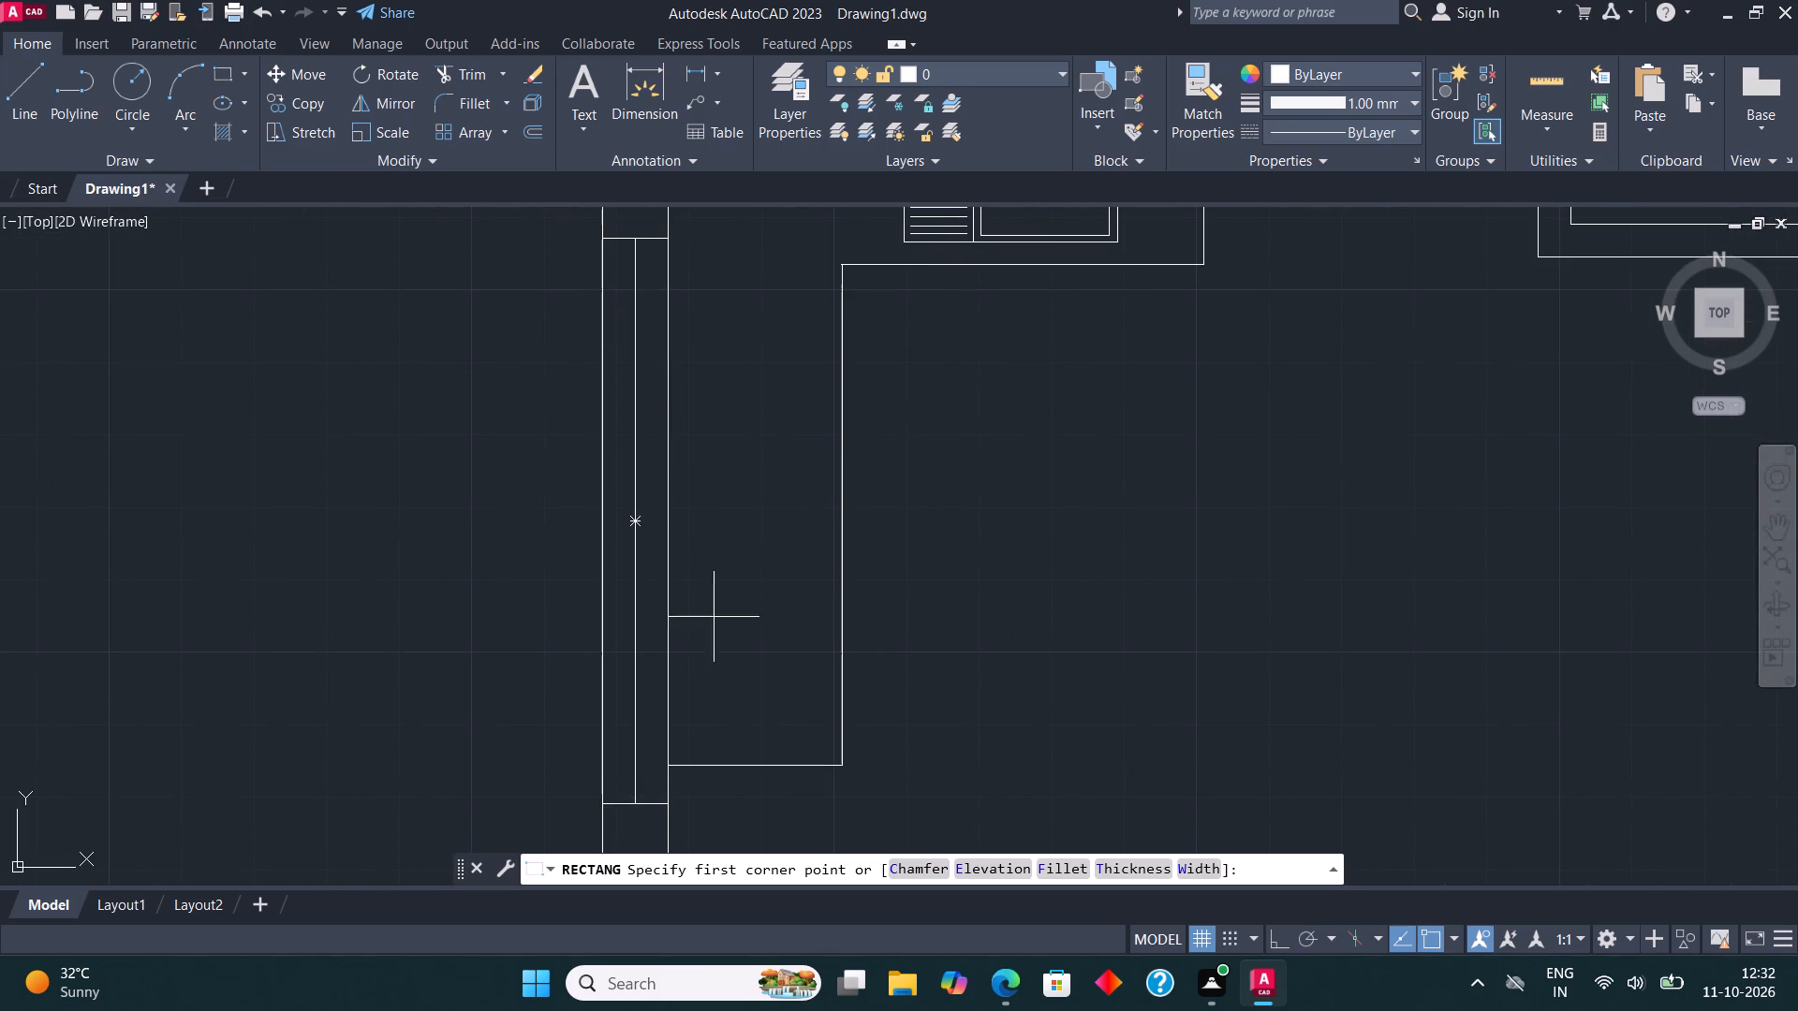
pyautogui.click(680, 635)
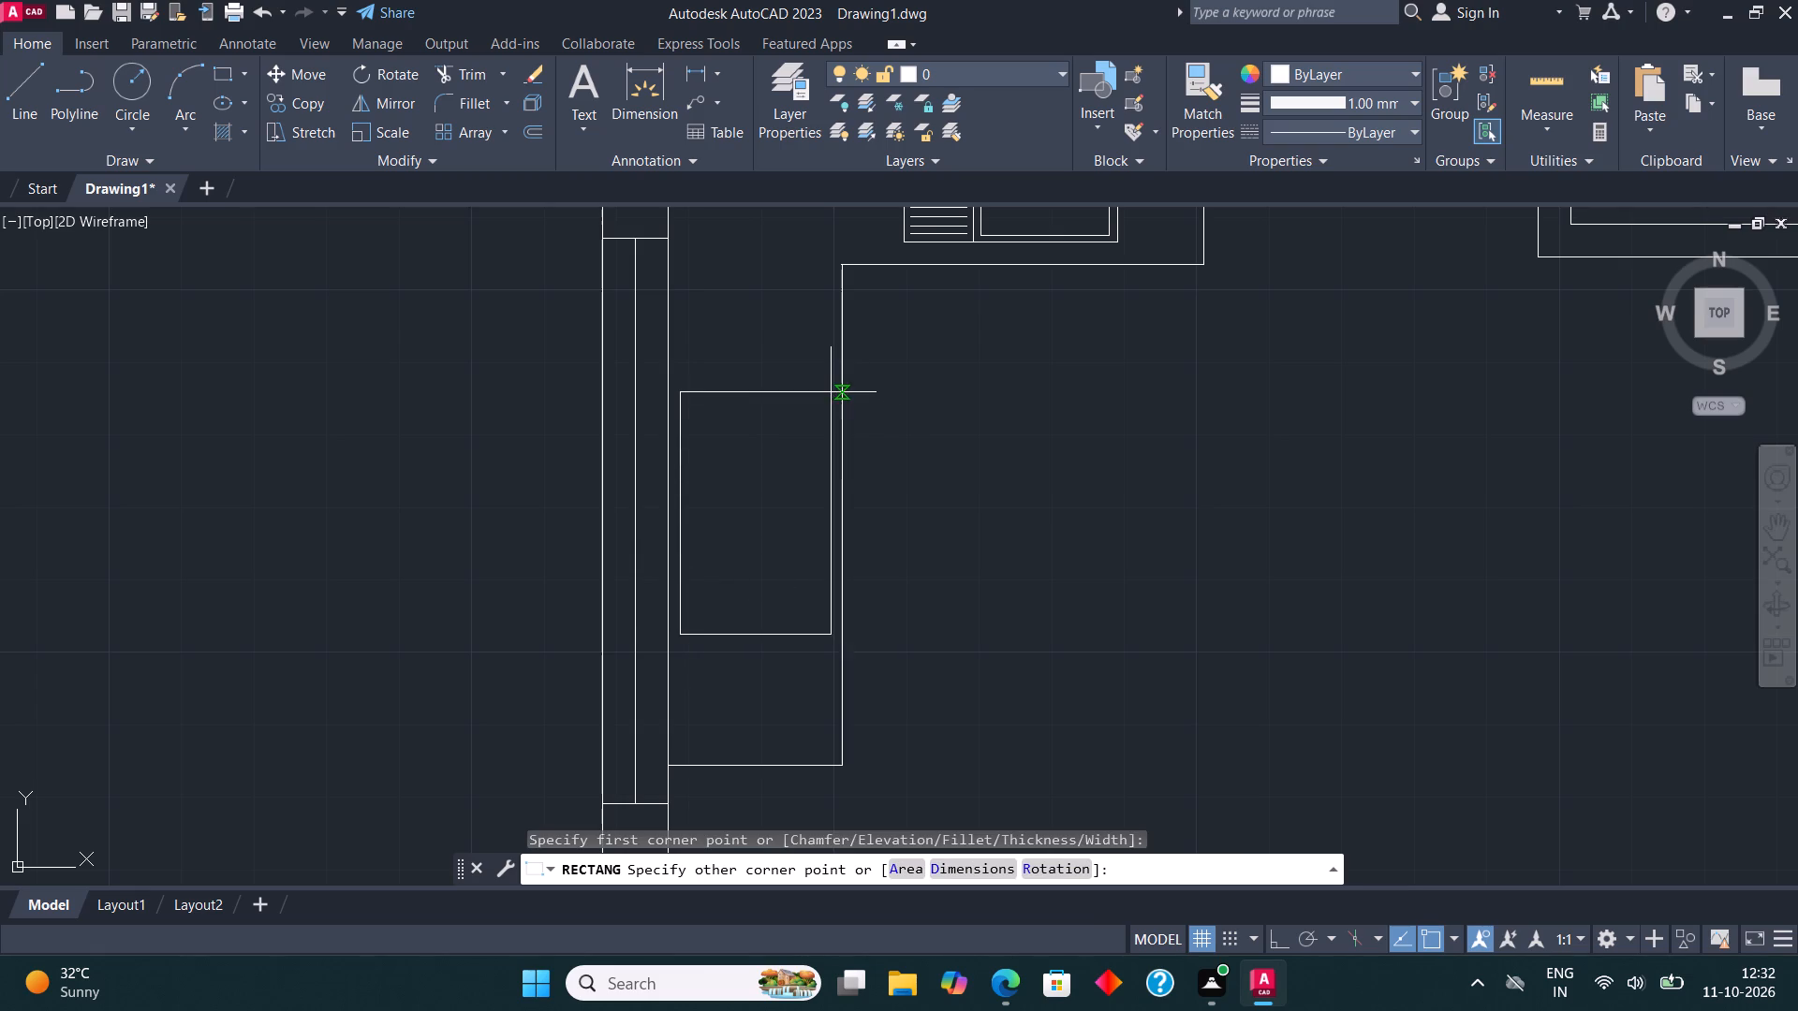
pyautogui.click(831, 392)
pyautogui.scroll(1, 833, 416)
pyautogui.click(818, 380)
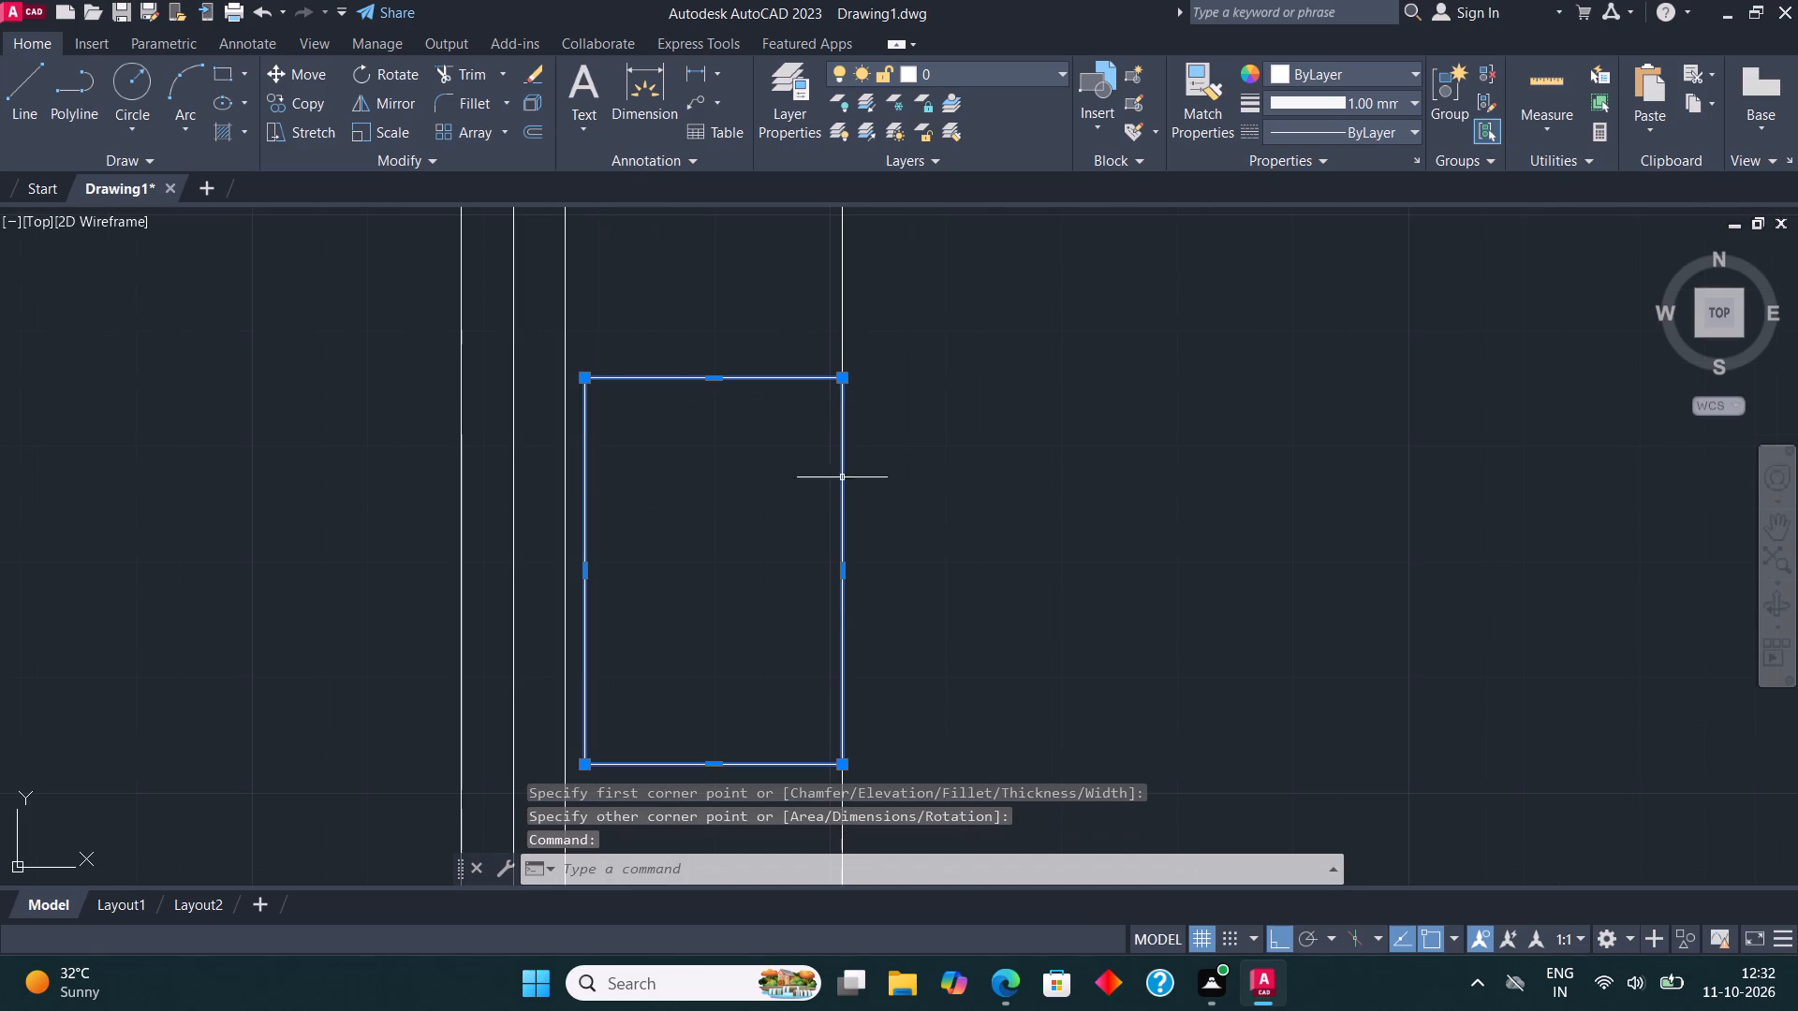
pyautogui.click(840, 570)
pyautogui.click(822, 573)
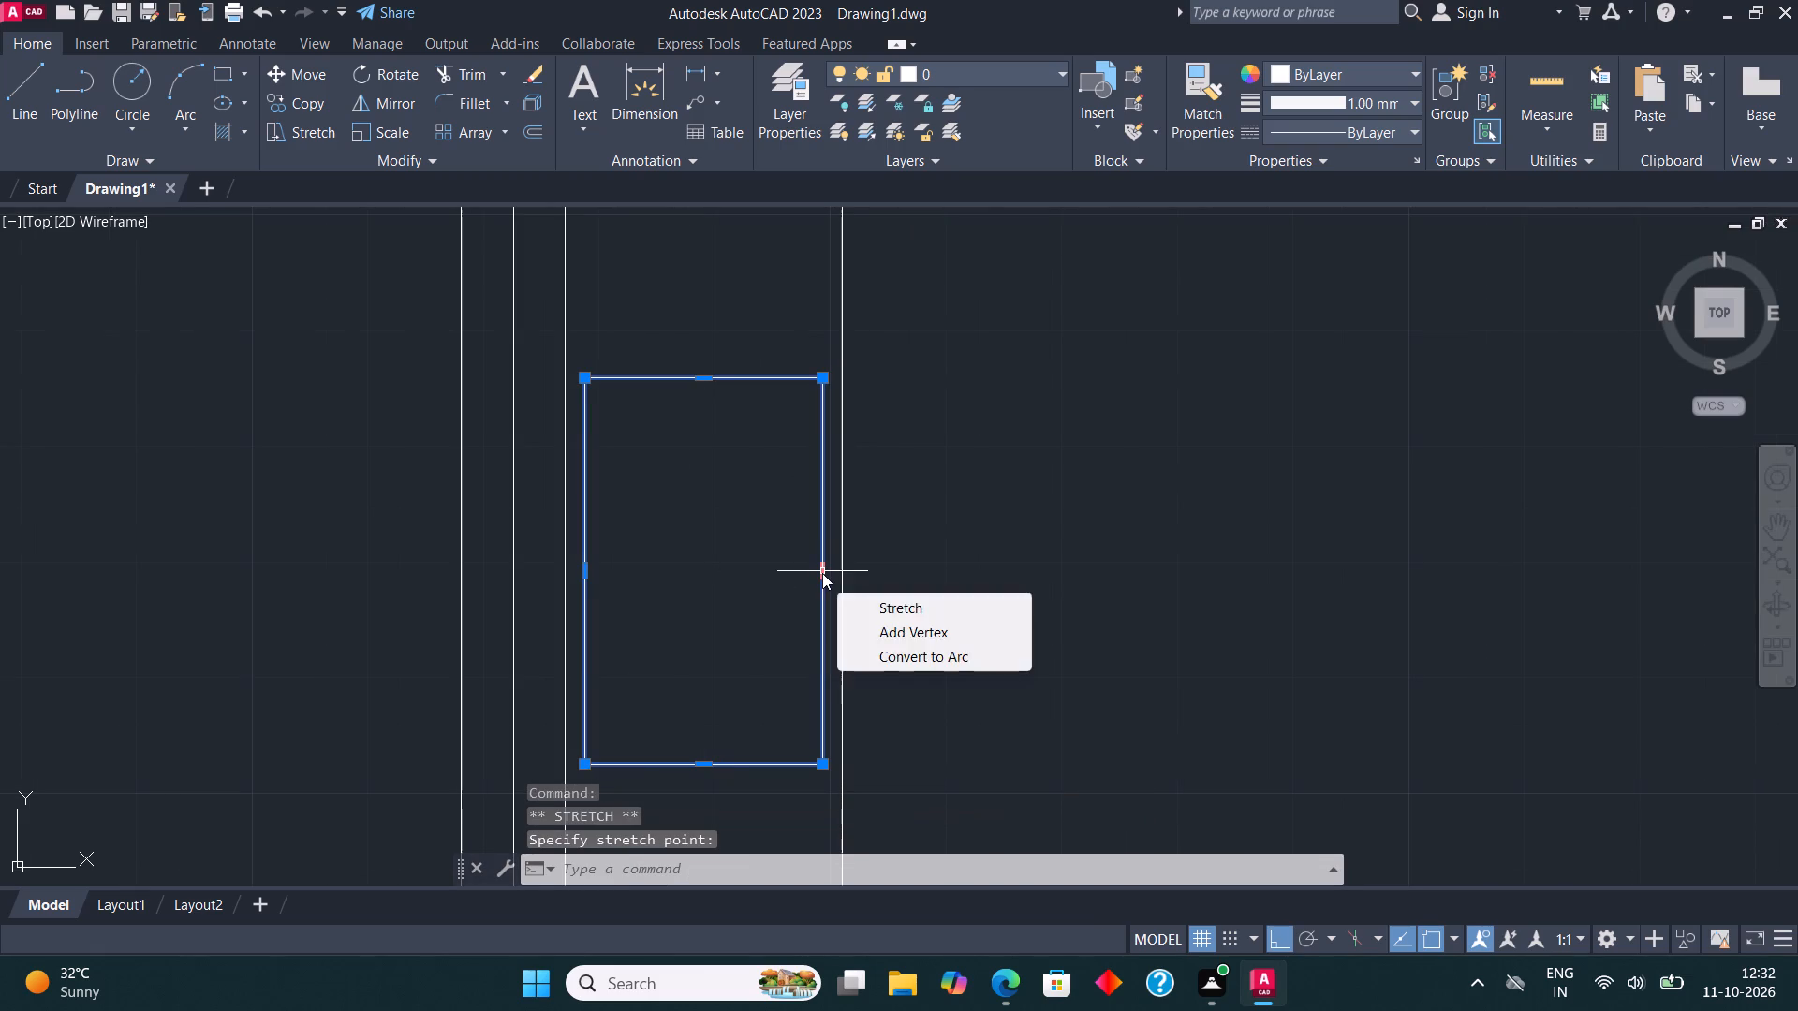
pyautogui.press('Escape')
pyautogui.press('Escape')
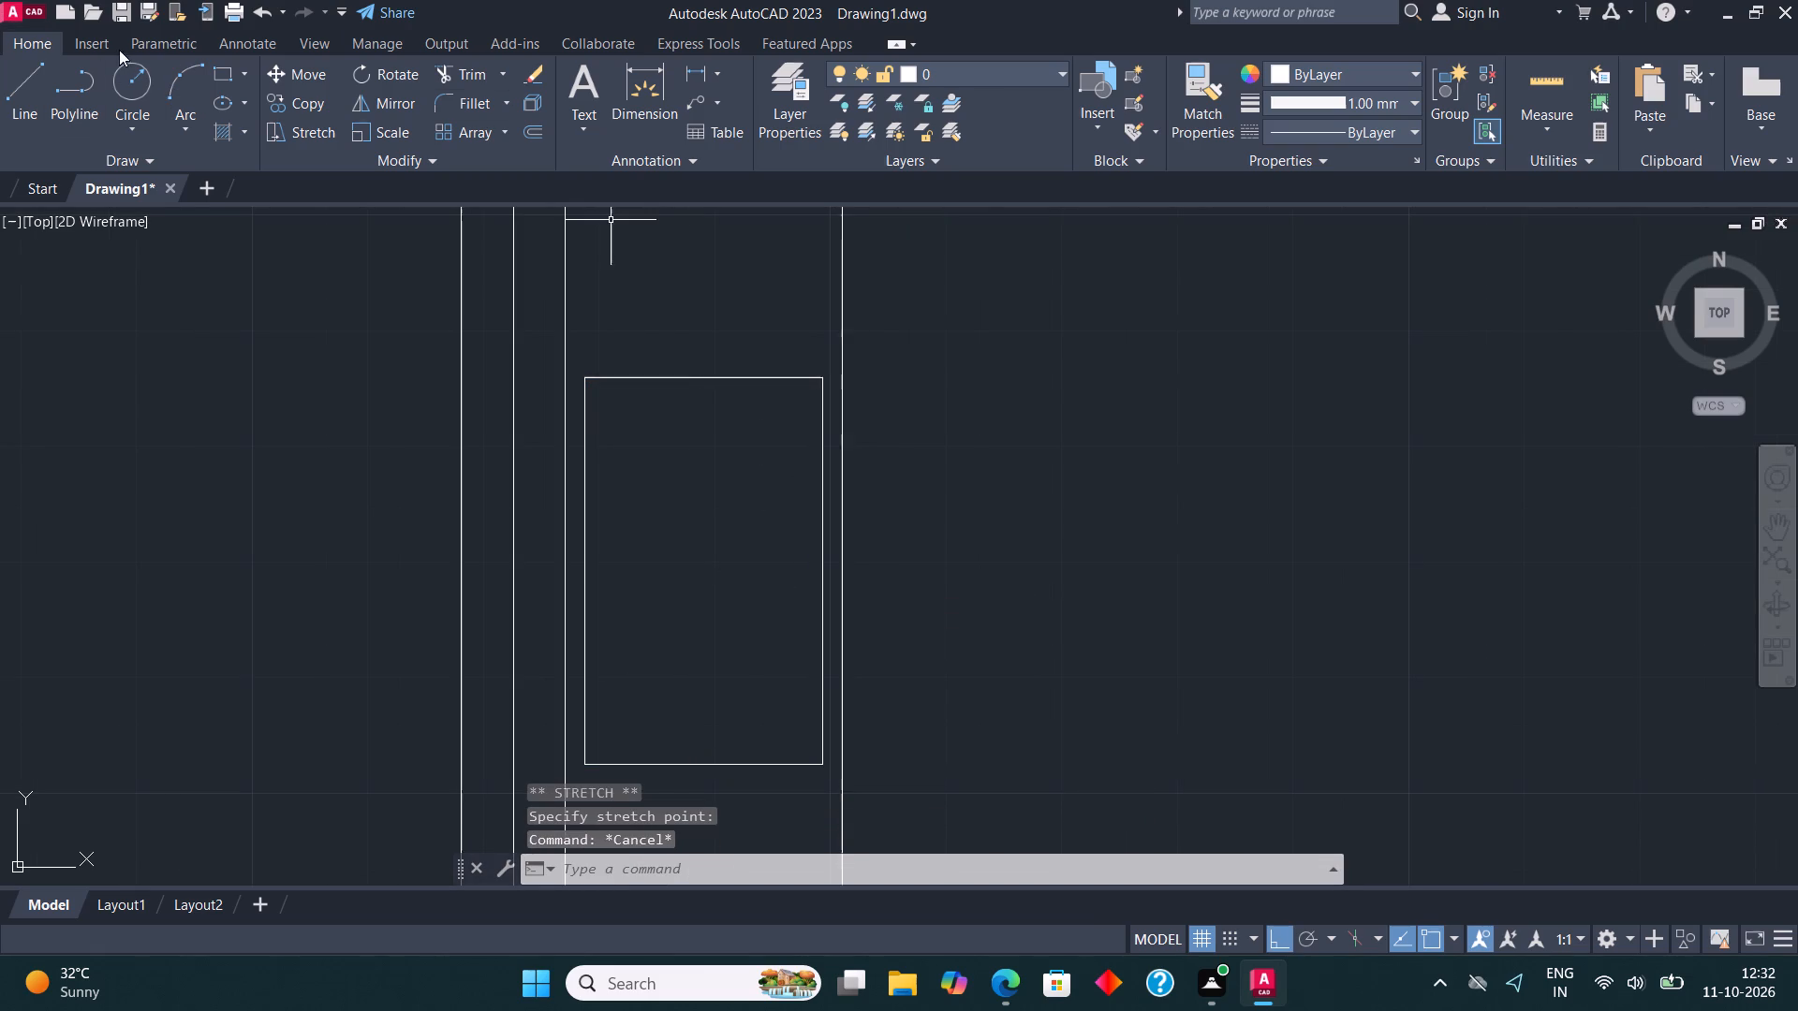
# Draw a burner circle in the upper-left area of the stove rectangle.
pyautogui.click(135, 80)
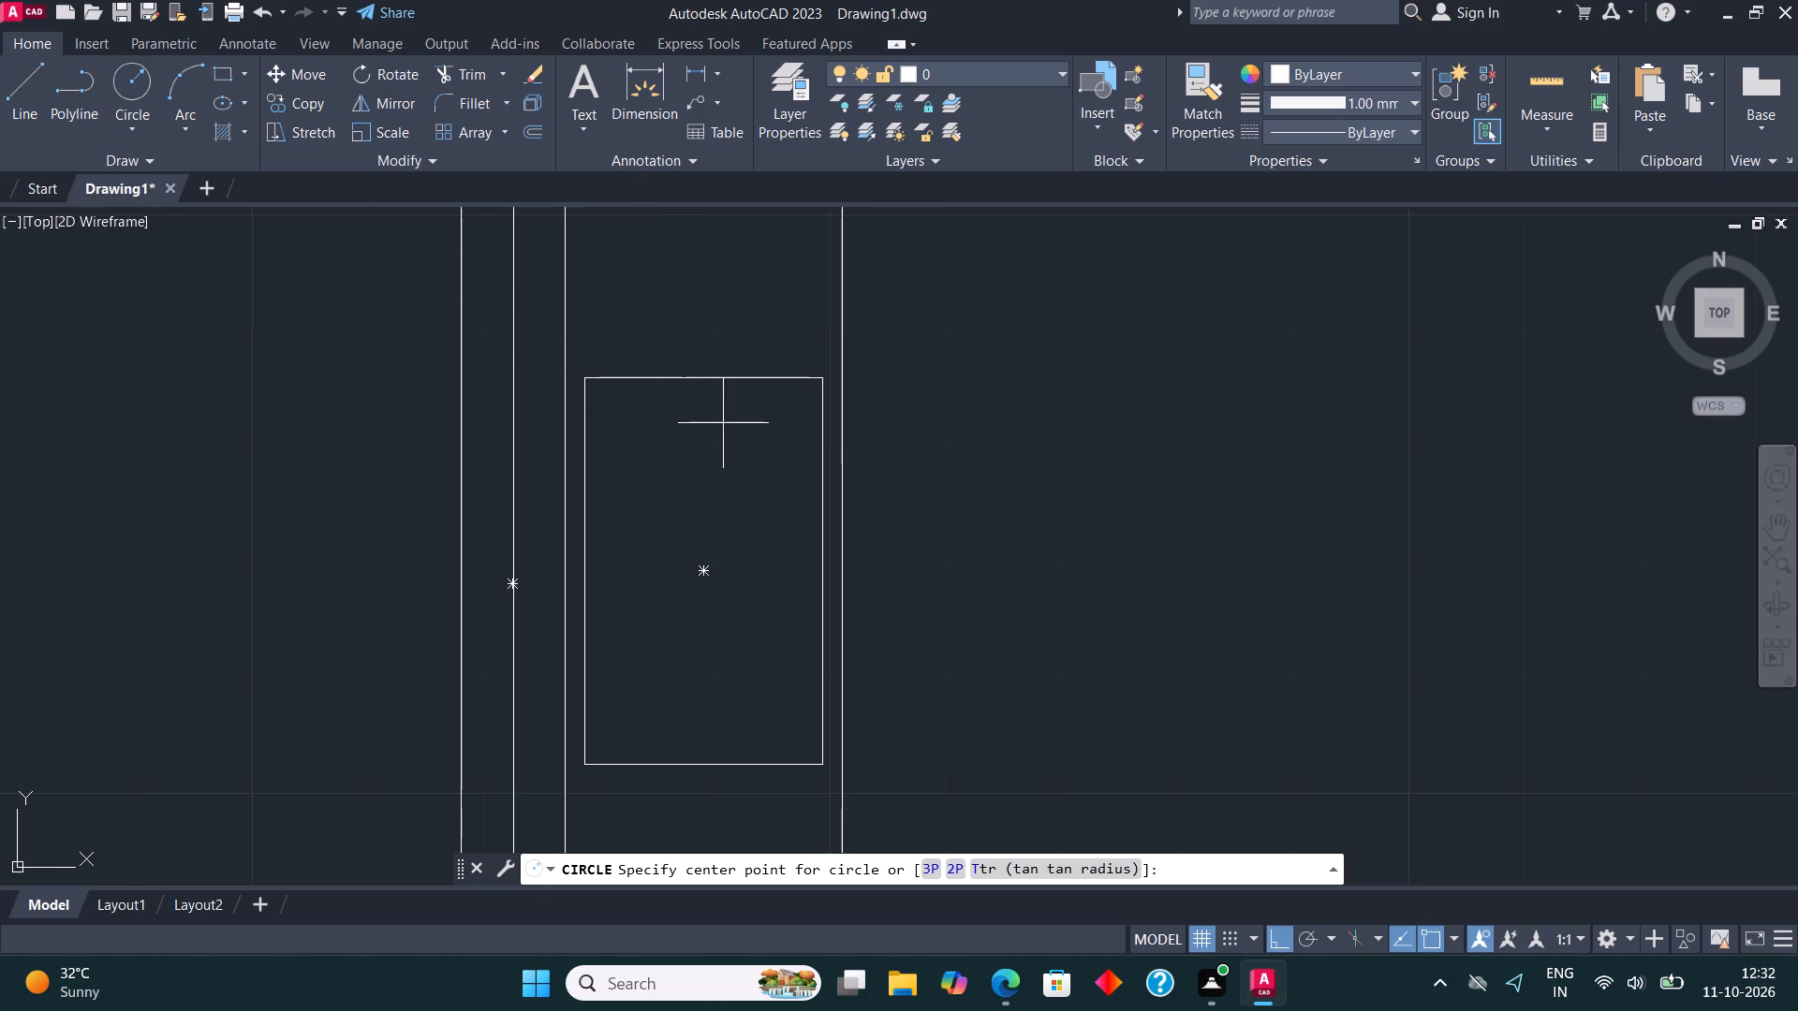
pyautogui.scroll(1, 677, 453)
pyautogui.click(645, 469)
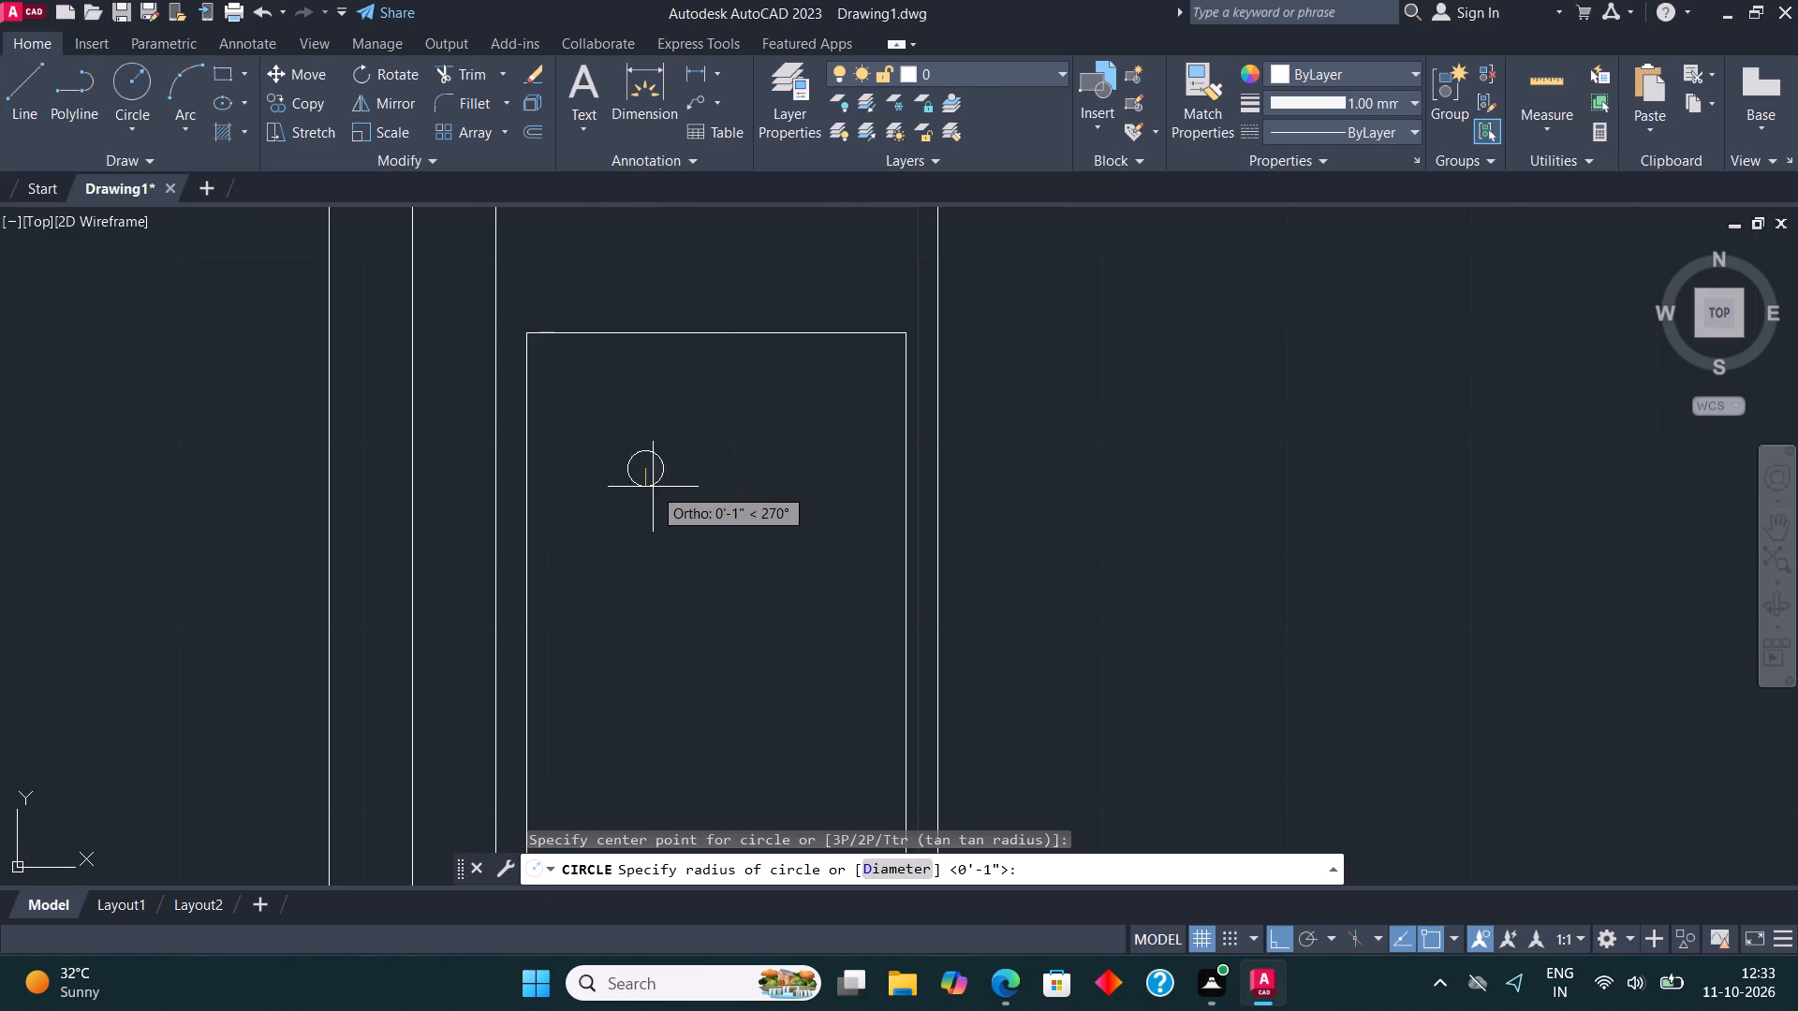
pyautogui.click(696, 540)
# Draw a short vertical tick outward from the burner circle's top and copy it to the circle's bottom.
pyautogui.click(22, 71)
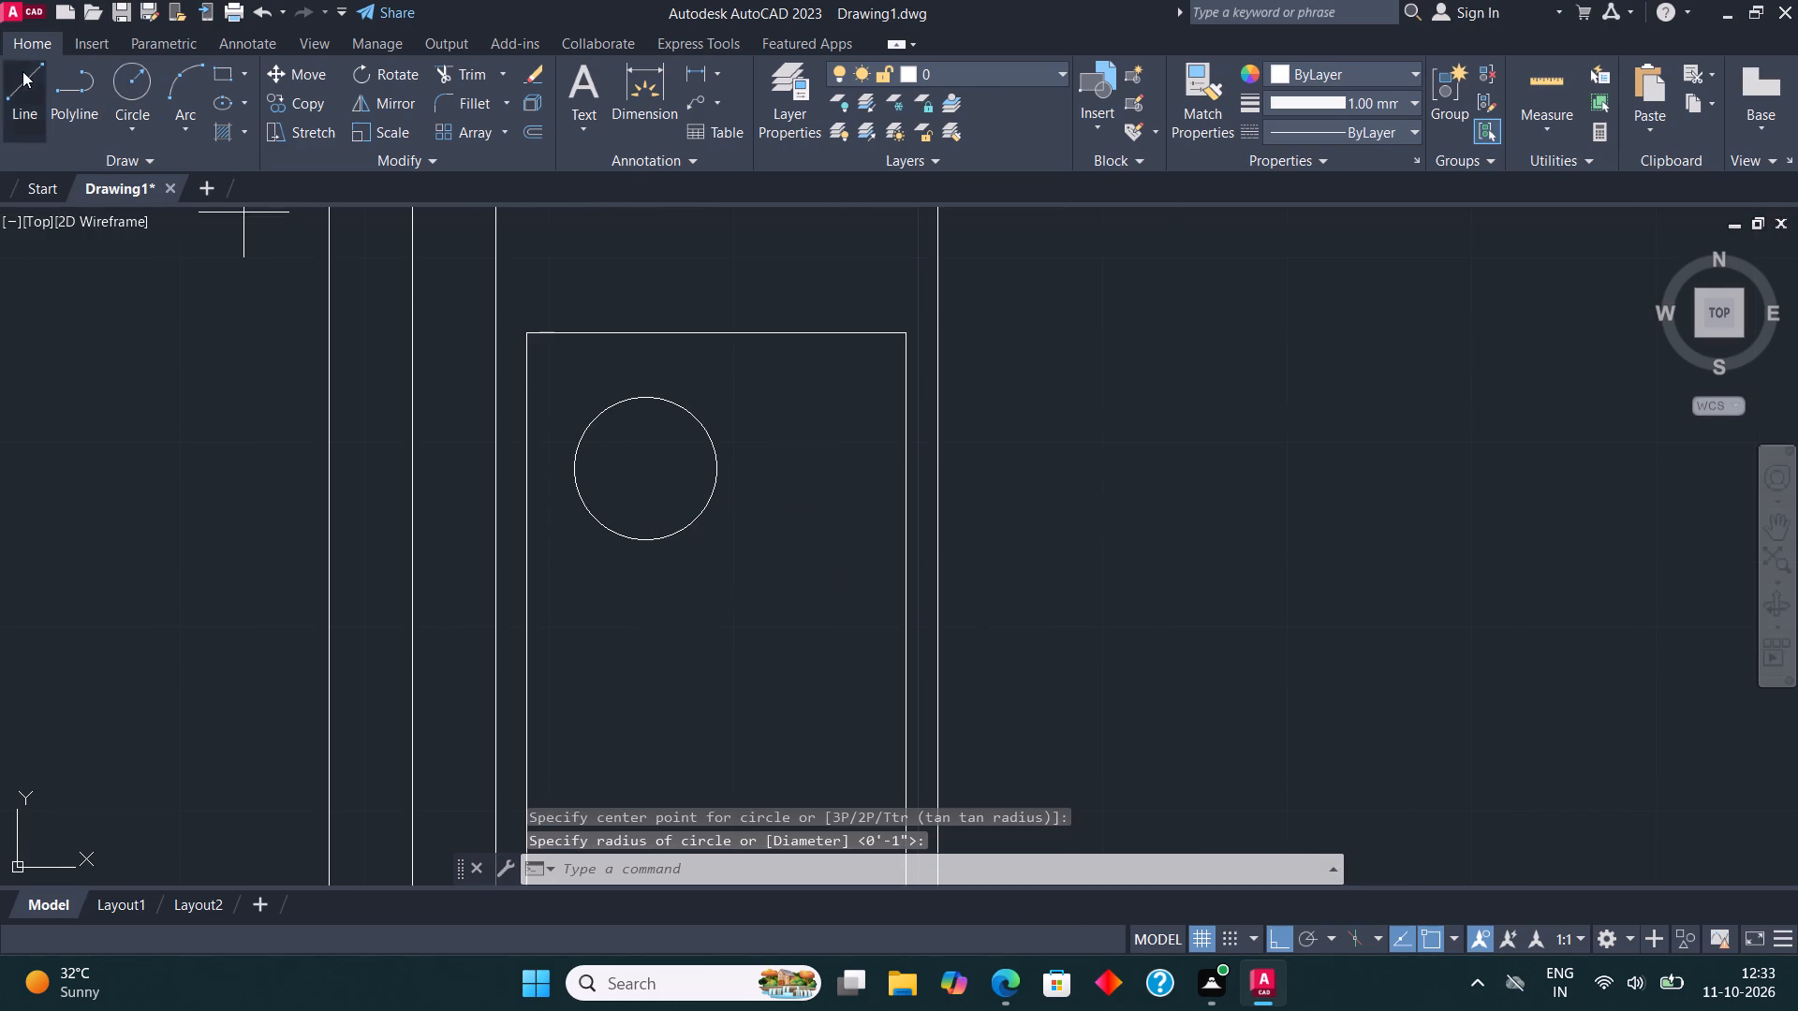
pyautogui.click(641, 392)
pyautogui.click(640, 373)
pyautogui.press('Escape')
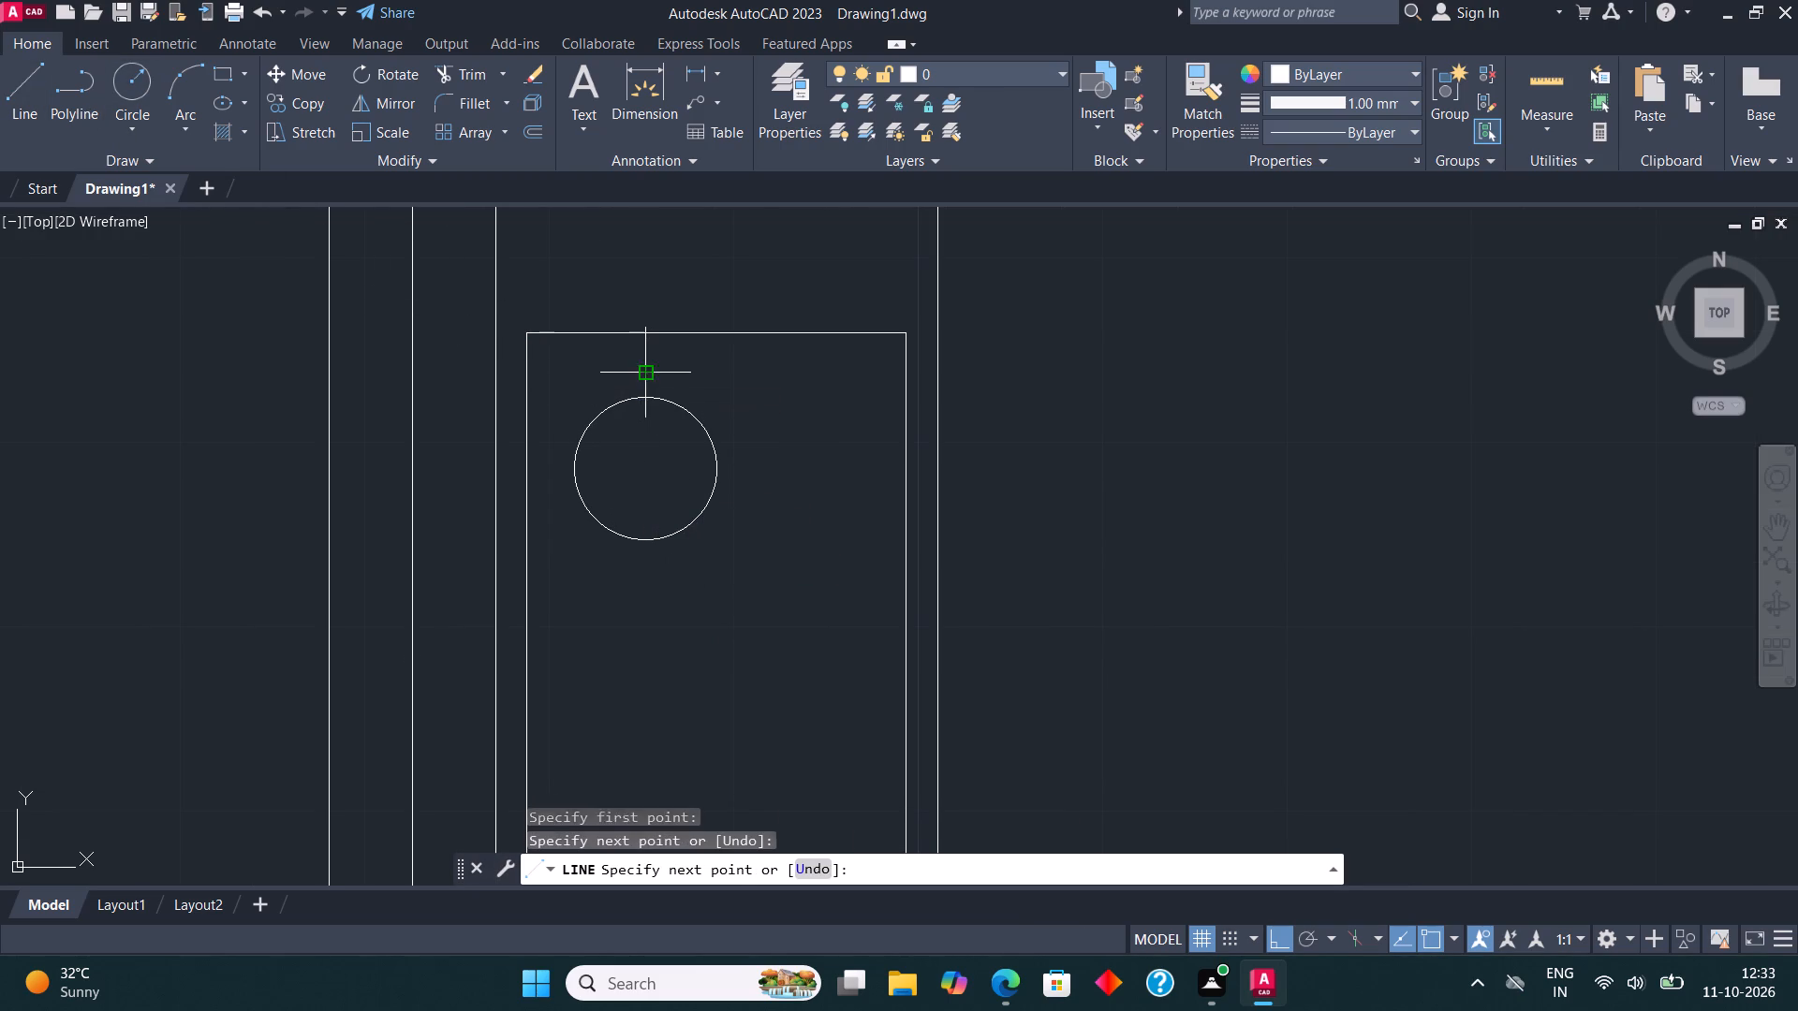
pyautogui.click(643, 374)
pyautogui.click(314, 95)
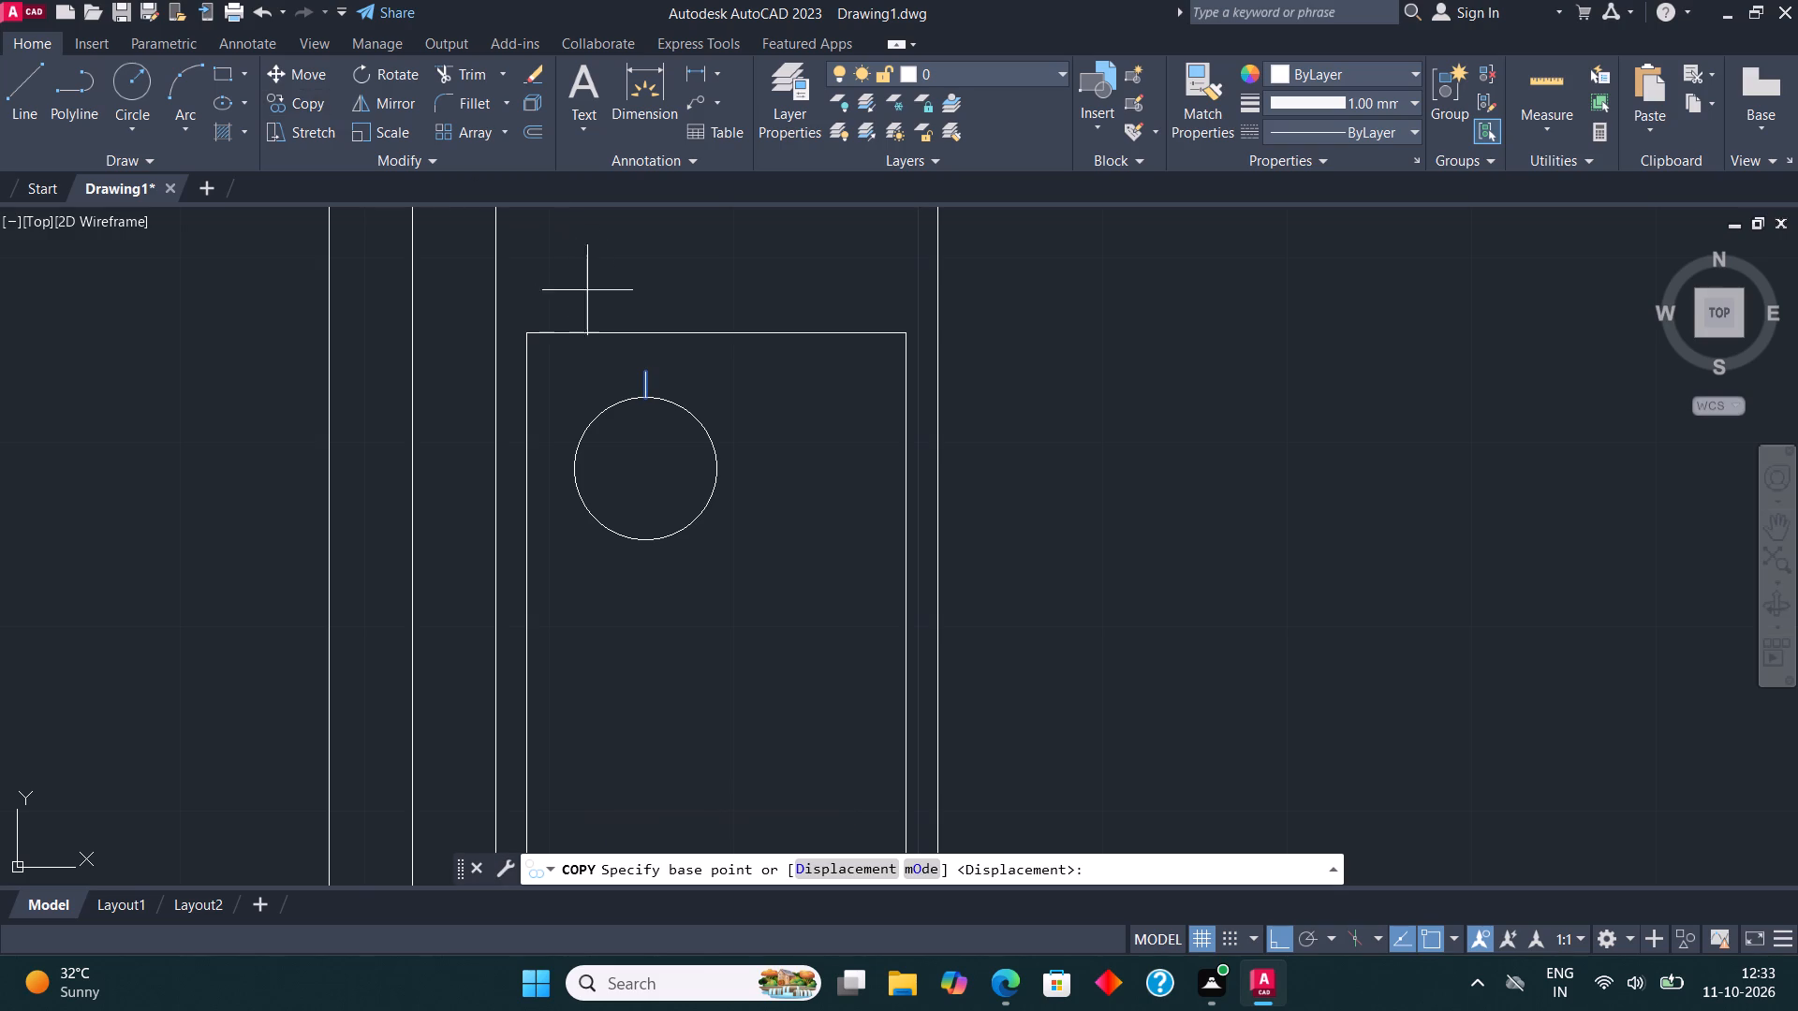
pyautogui.click(645, 363)
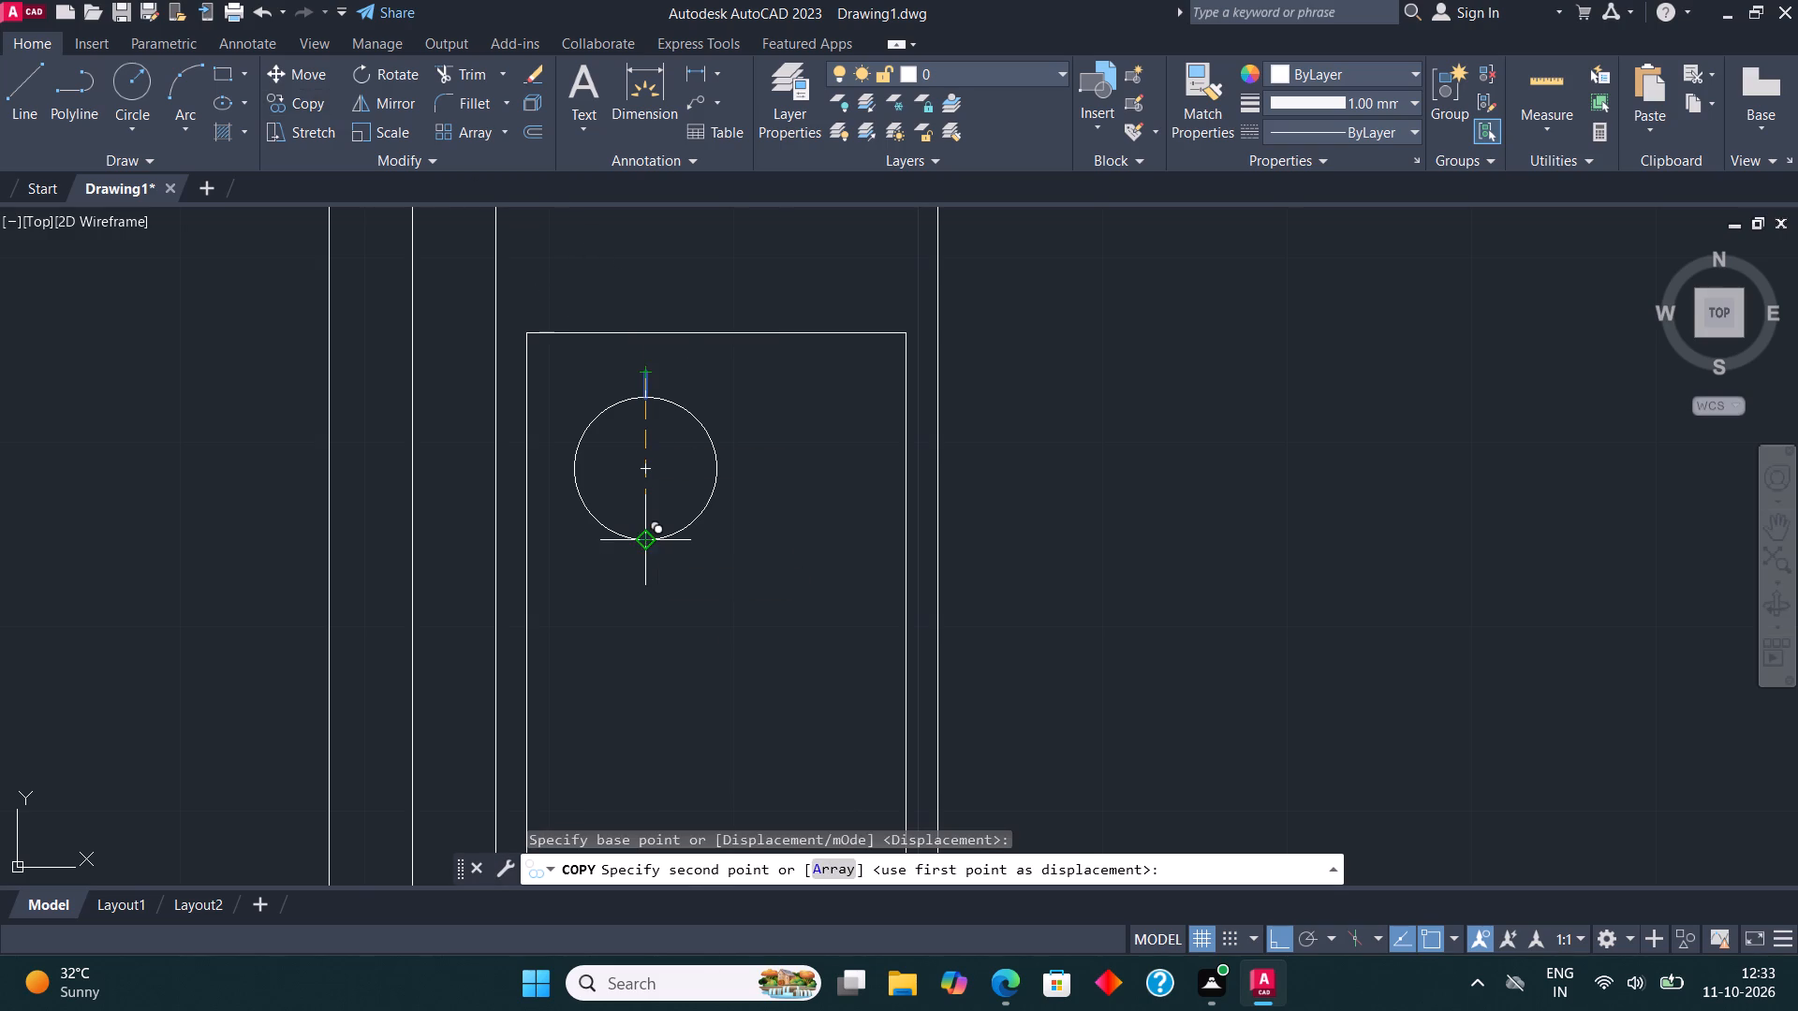
pyautogui.click(649, 538)
pyautogui.press('Escape')
# Draw a short horizontal tick outward from the burner circle's right side and copy it to the left side.
pyautogui.click(22, 91)
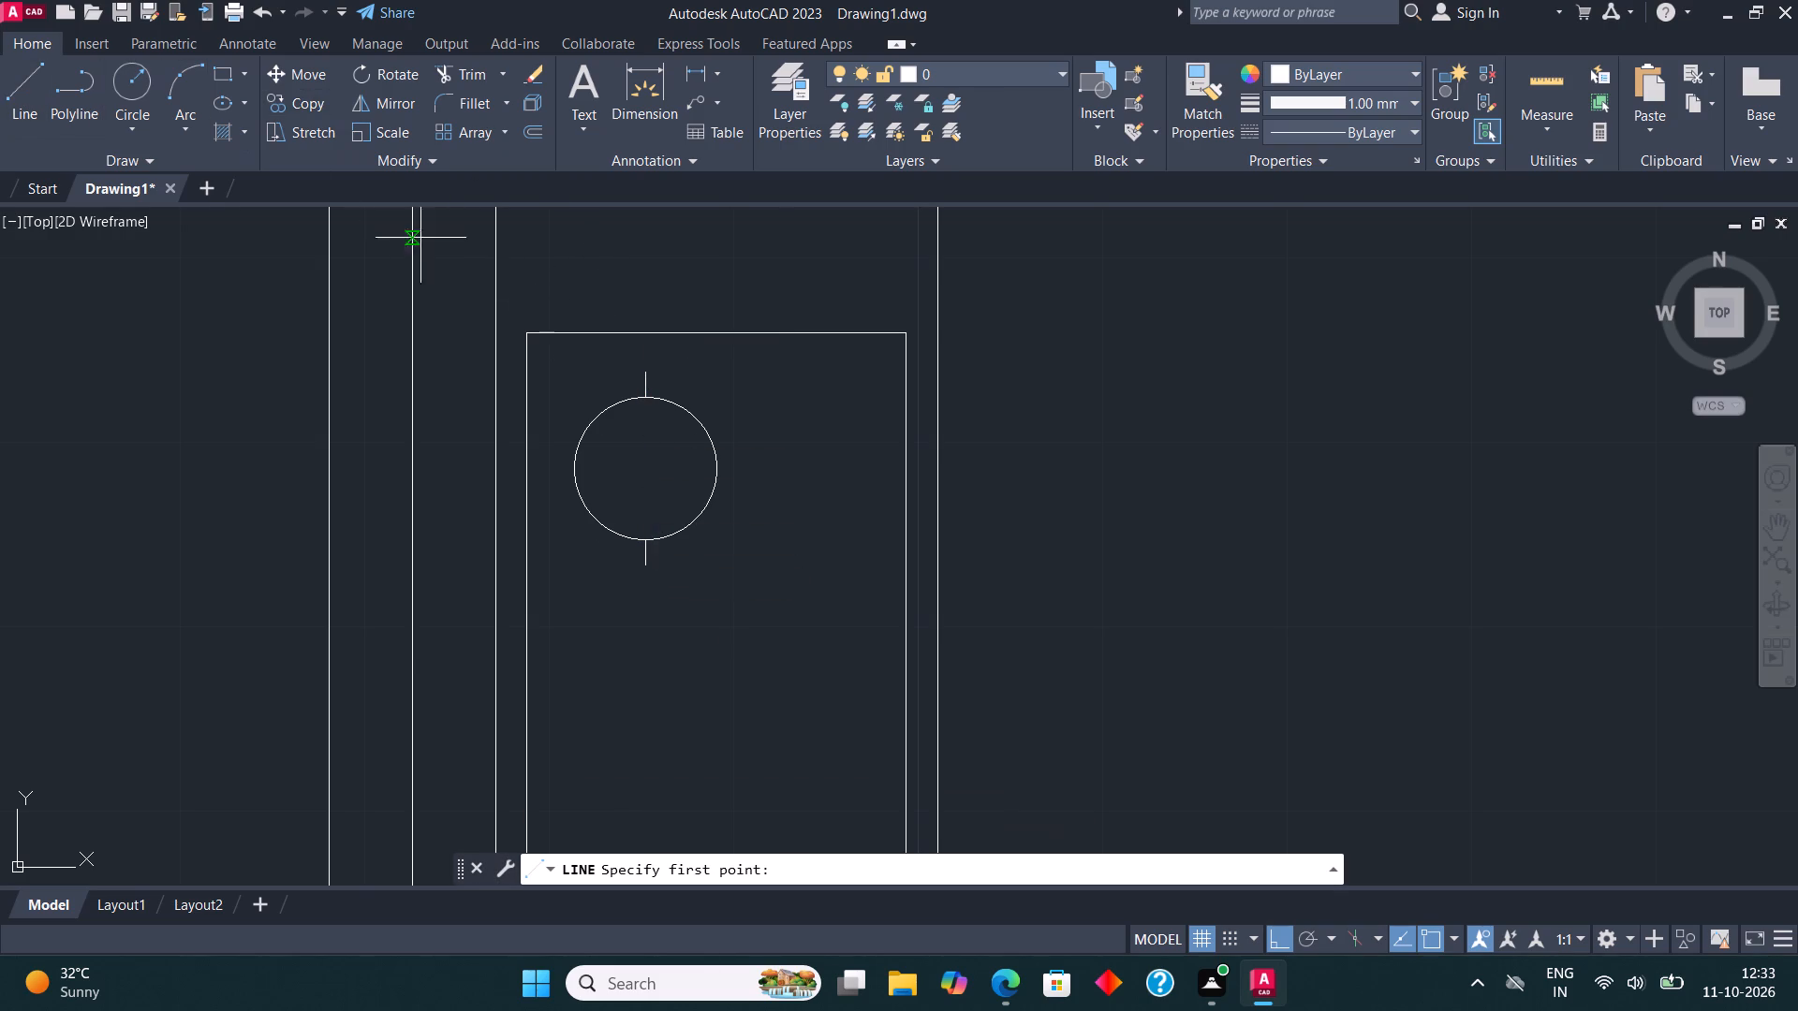
pyautogui.click(722, 466)
pyautogui.click(739, 470)
pyautogui.press('Escape')
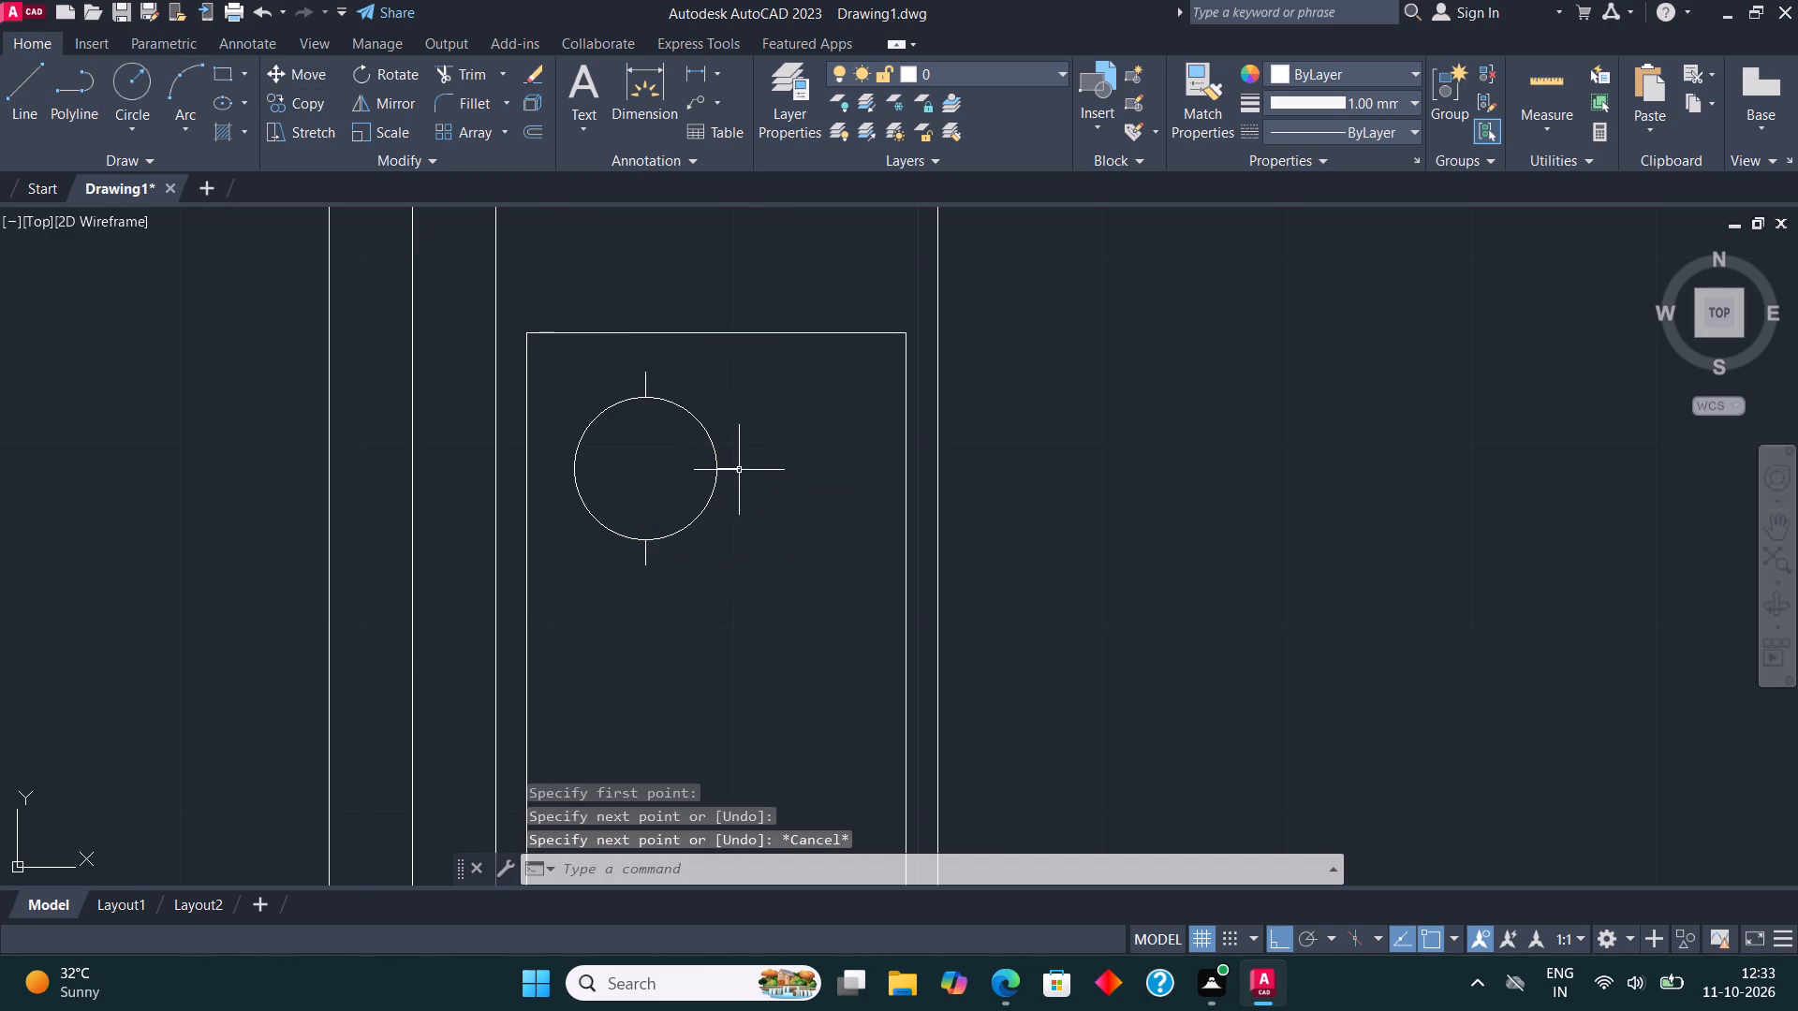
pyautogui.click(736, 470)
pyautogui.click(317, 108)
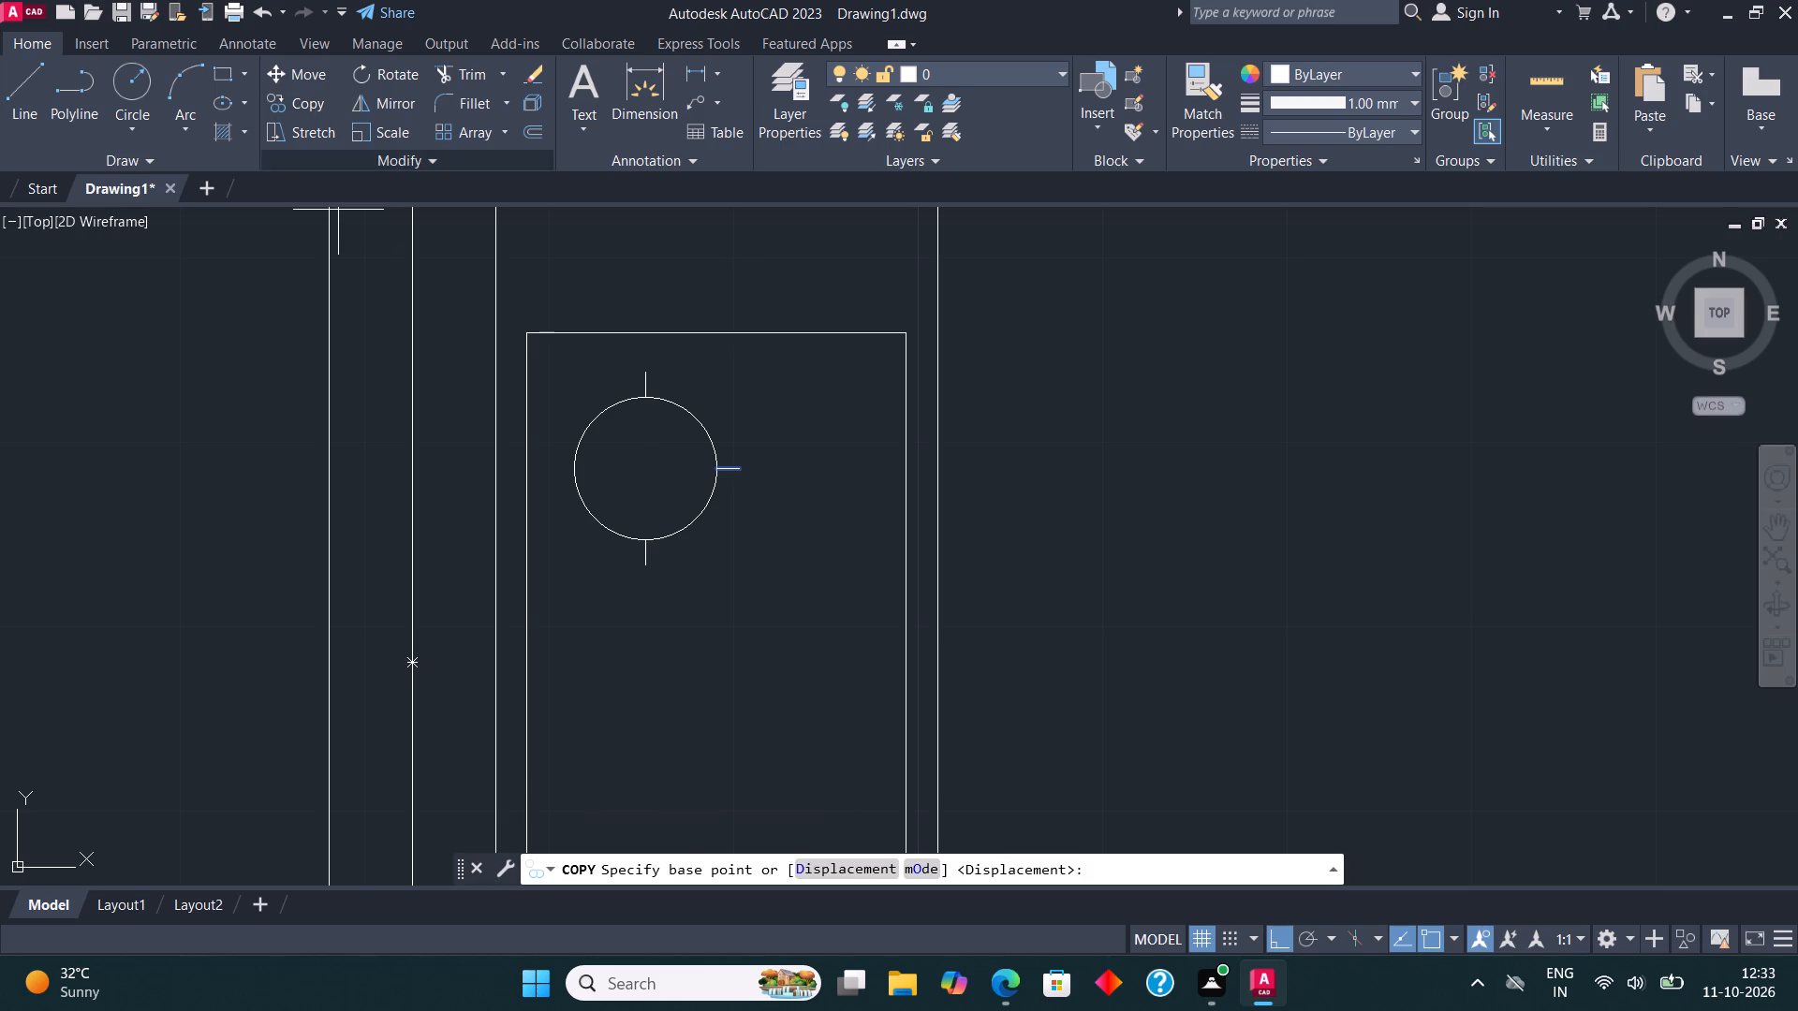
pyautogui.click(749, 471)
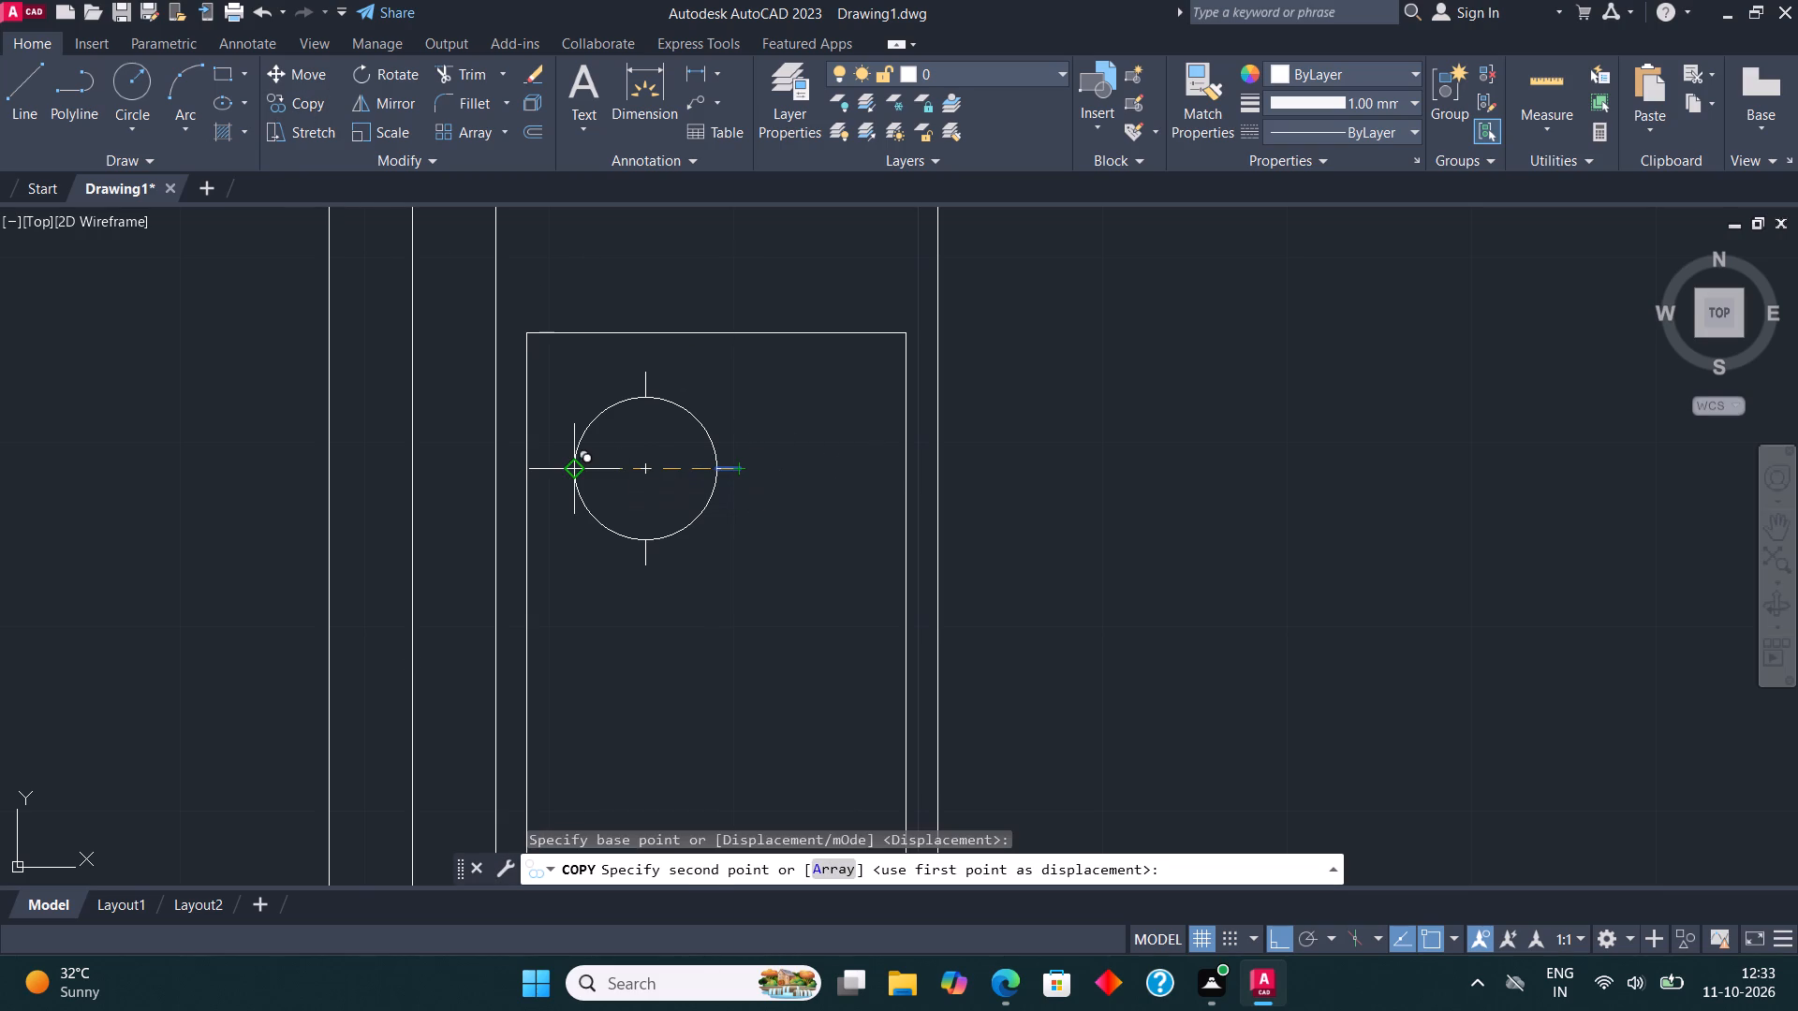
pyautogui.click(567, 466)
pyautogui.press('Escape')
# Copy the burner with its ticks about 1'-6" straight down, and again, with ortho off, to the right between those two.
pyautogui.click(787, 630)
pyautogui.click(552, 383)
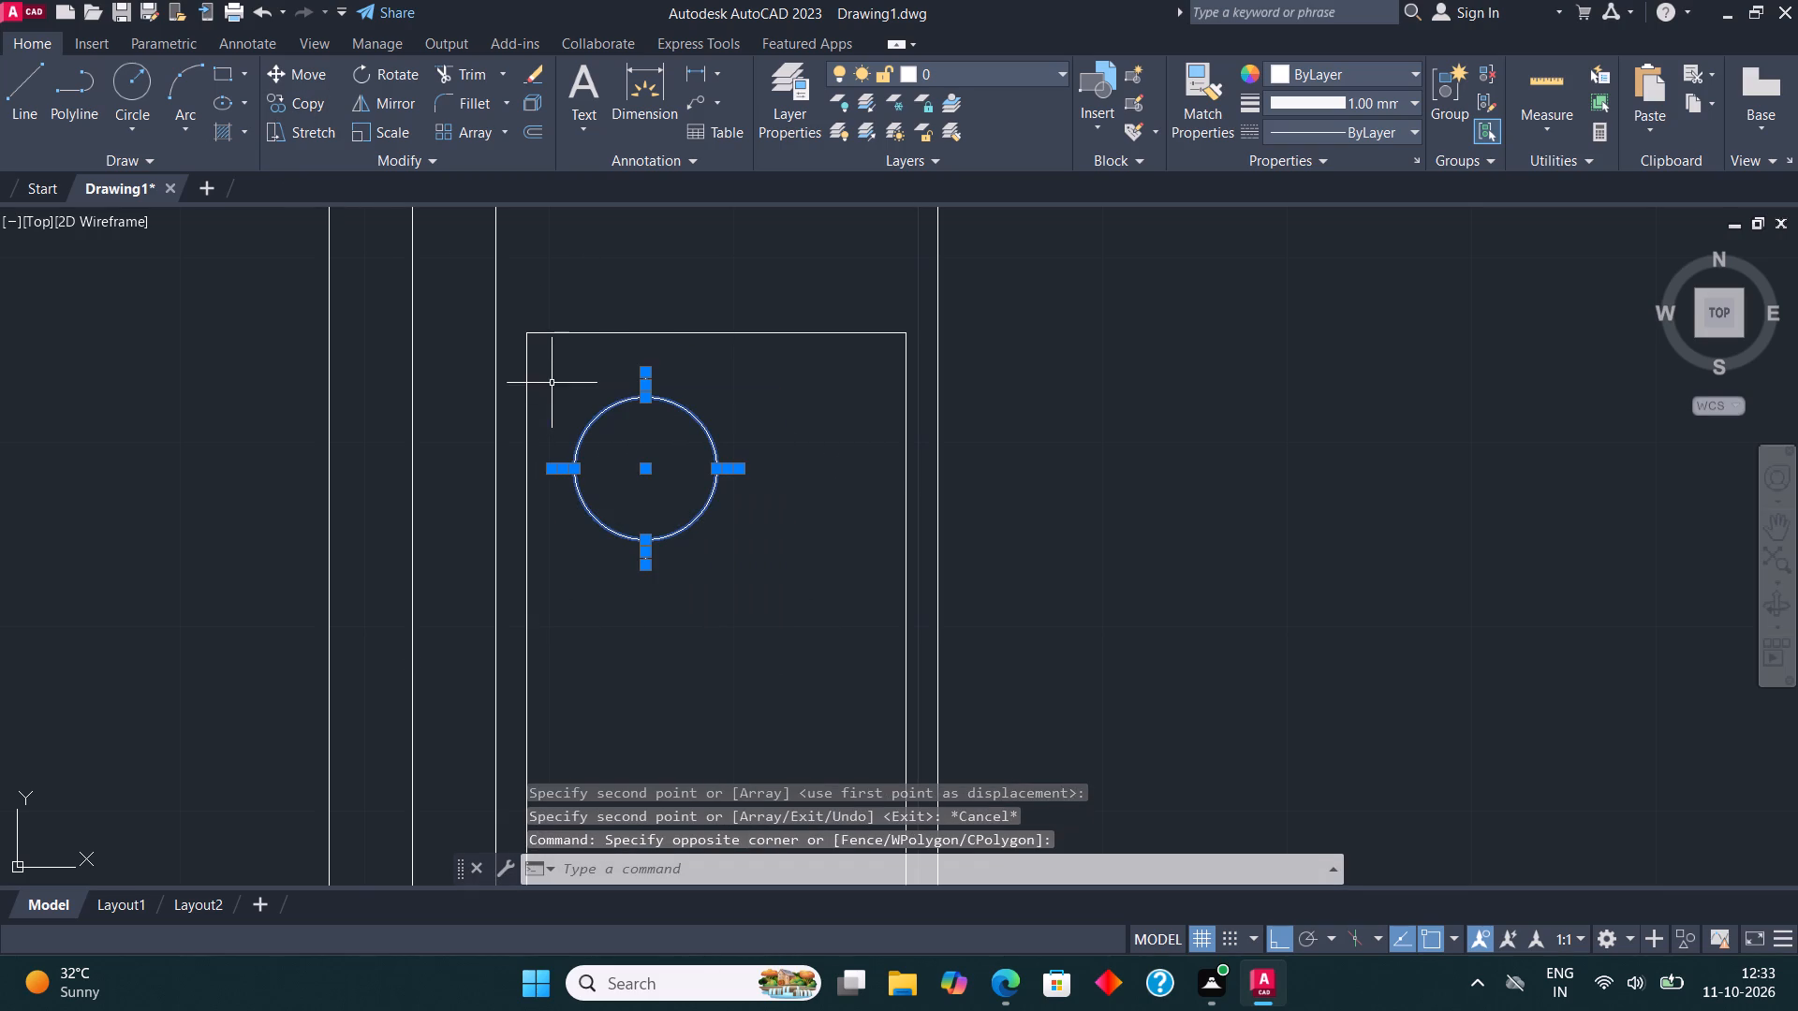
pyautogui.click(300, 95)
pyautogui.scroll(-4, 869, 190)
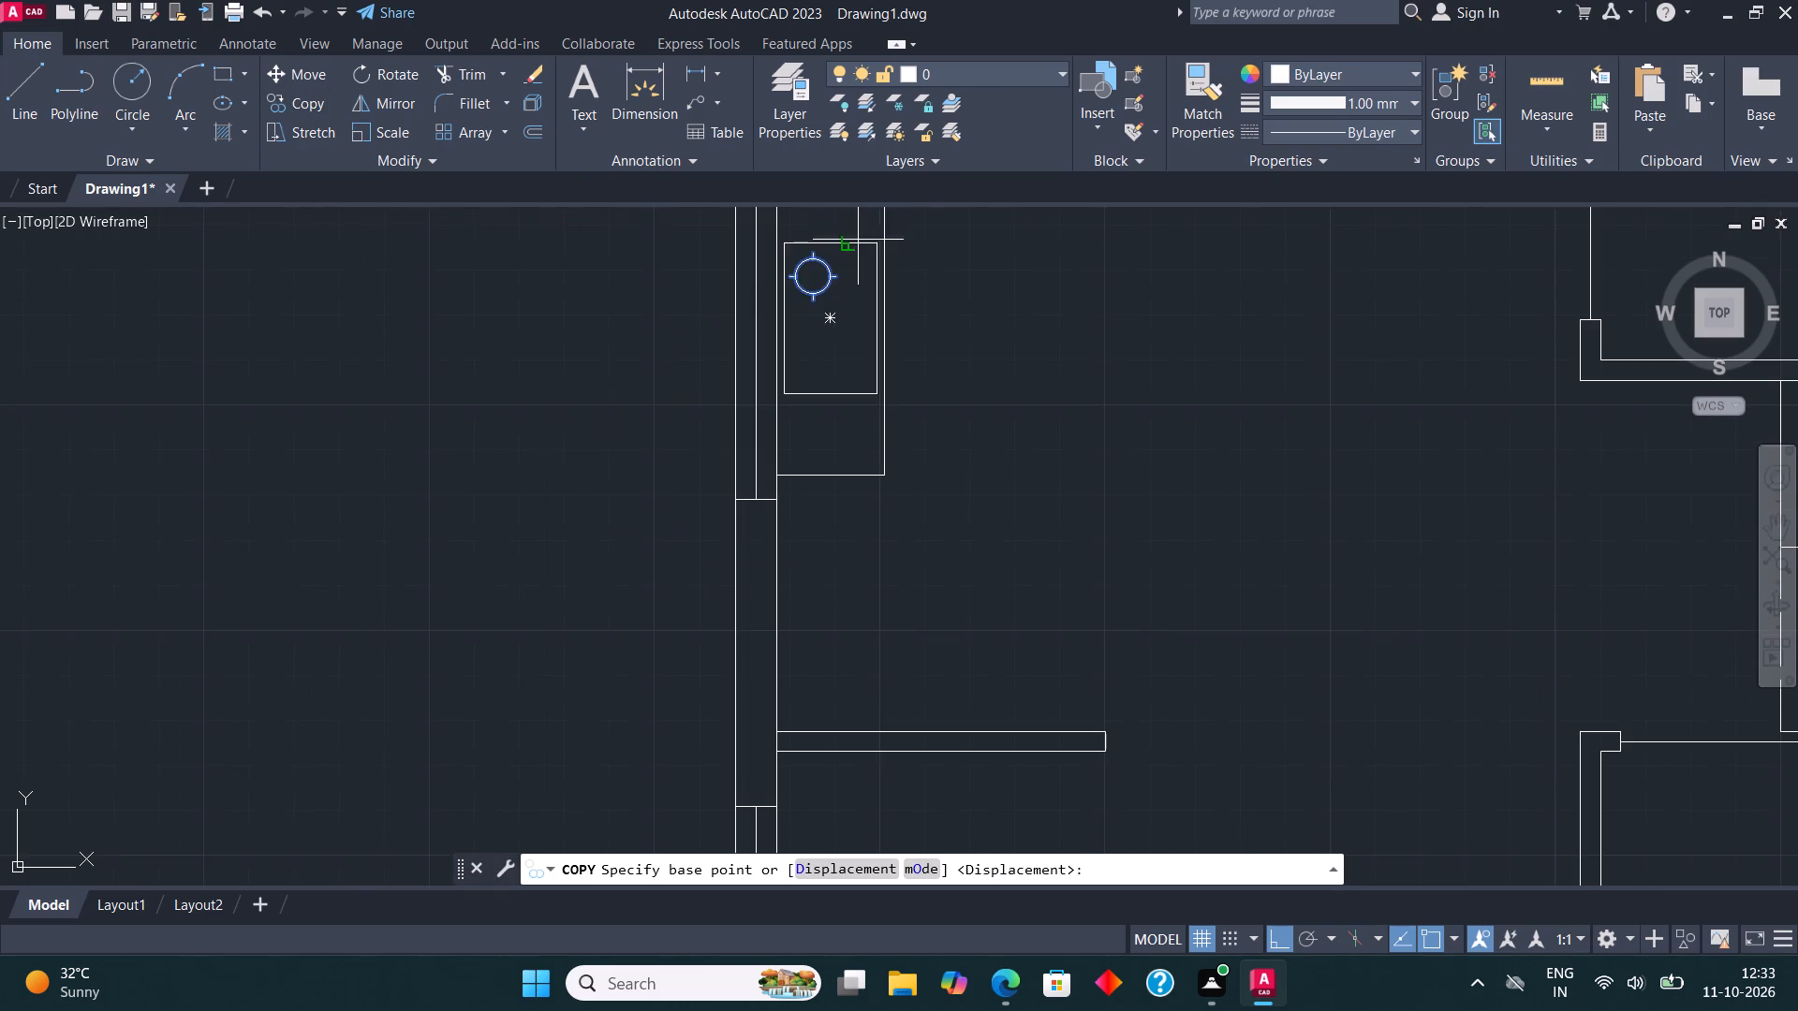
pyautogui.scroll(3, 850, 250)
pyautogui.click(684, 363)
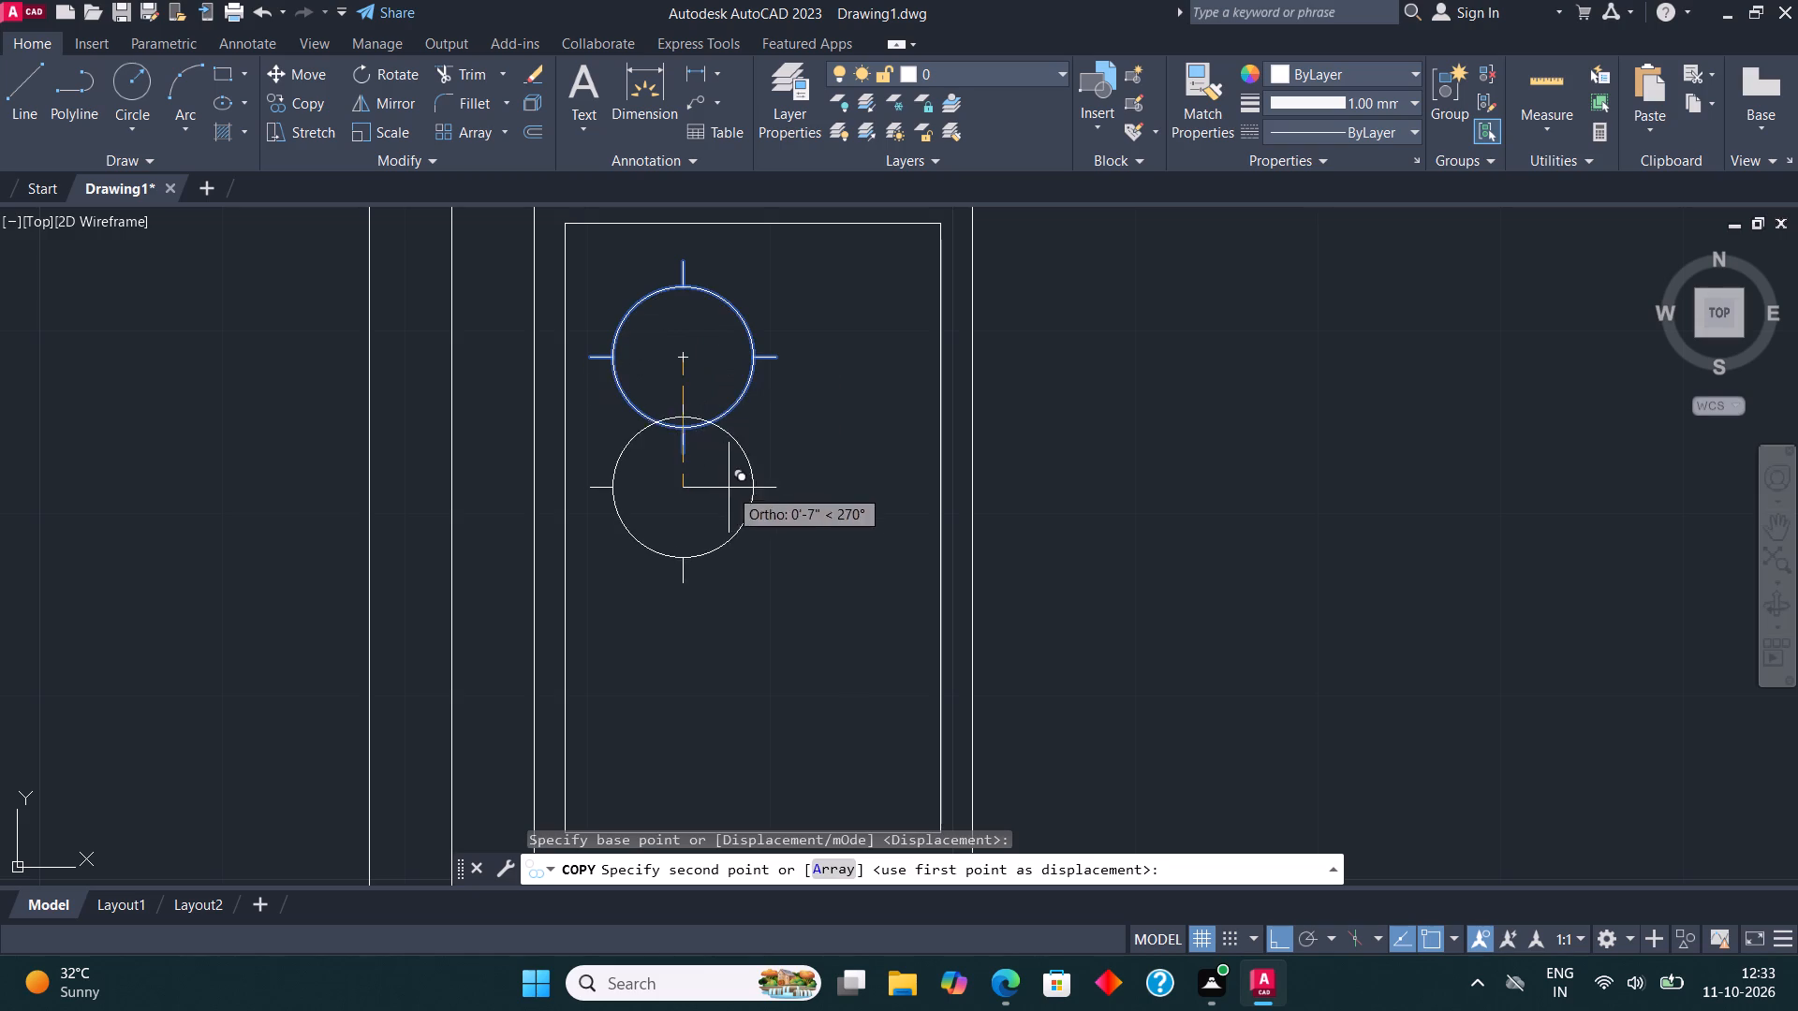
pyautogui.scroll(-1, 724, 623)
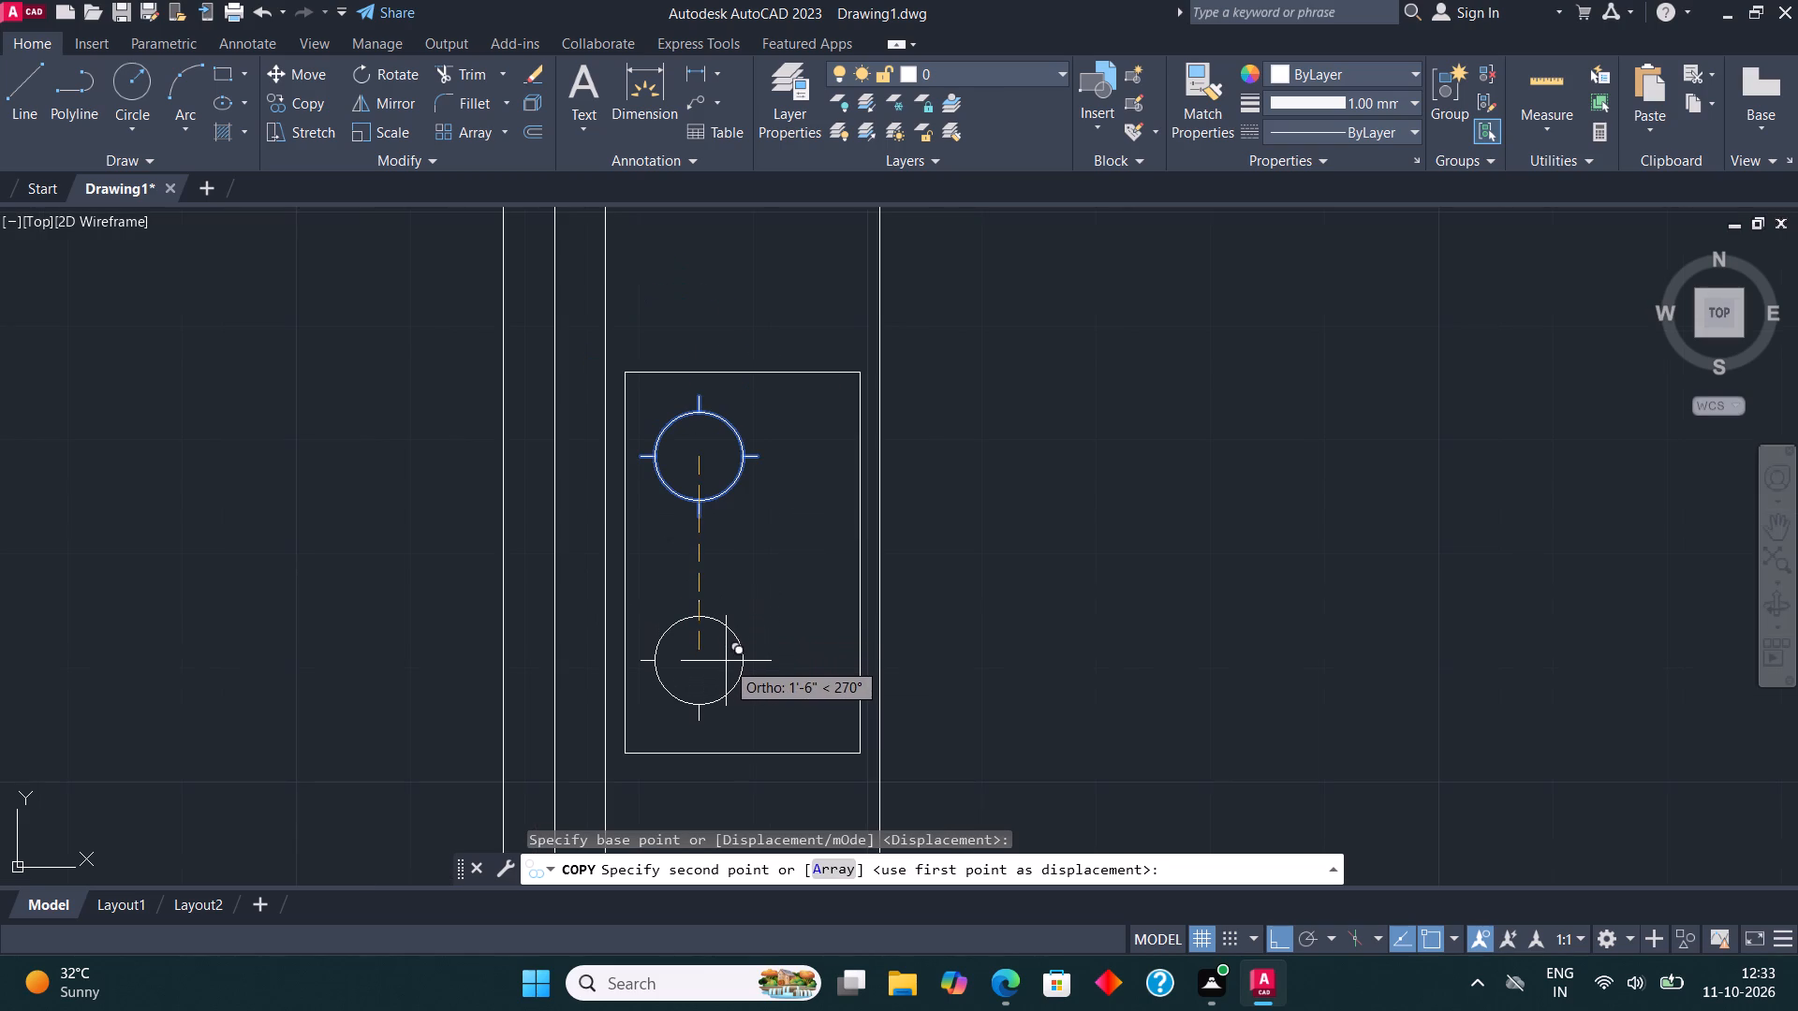
pyautogui.click(728, 665)
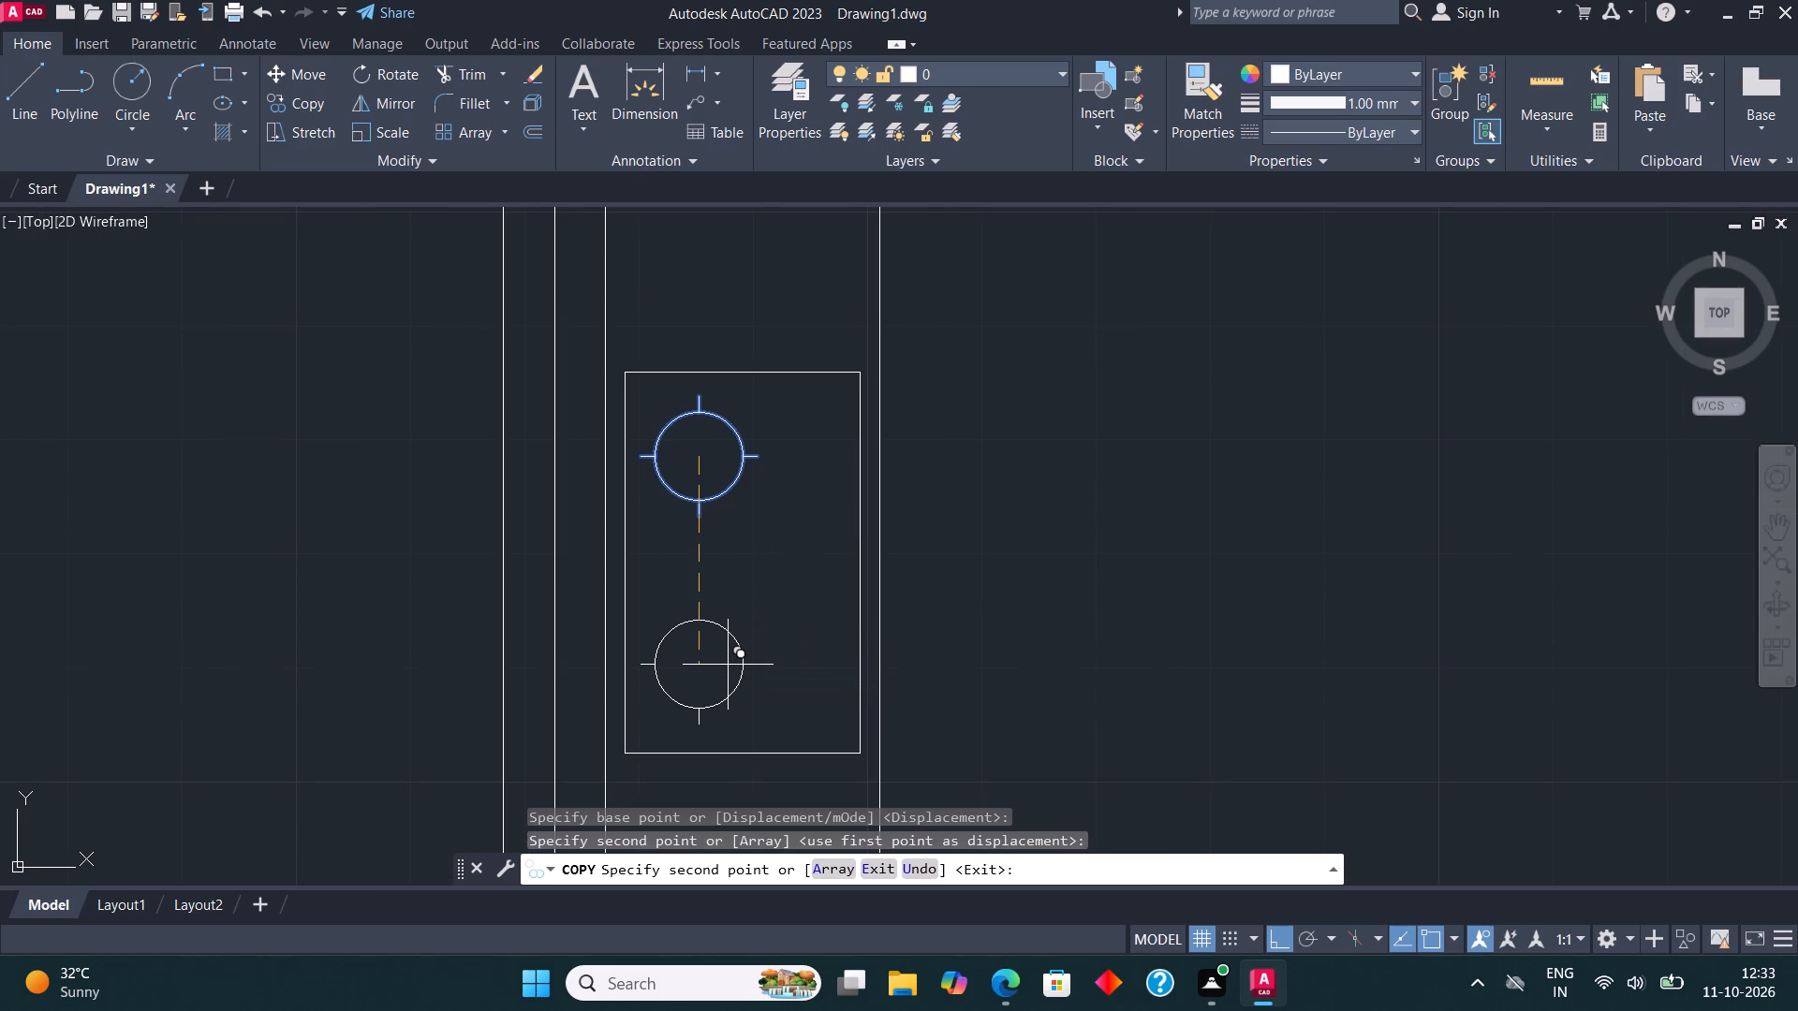
pyautogui.press('F8')
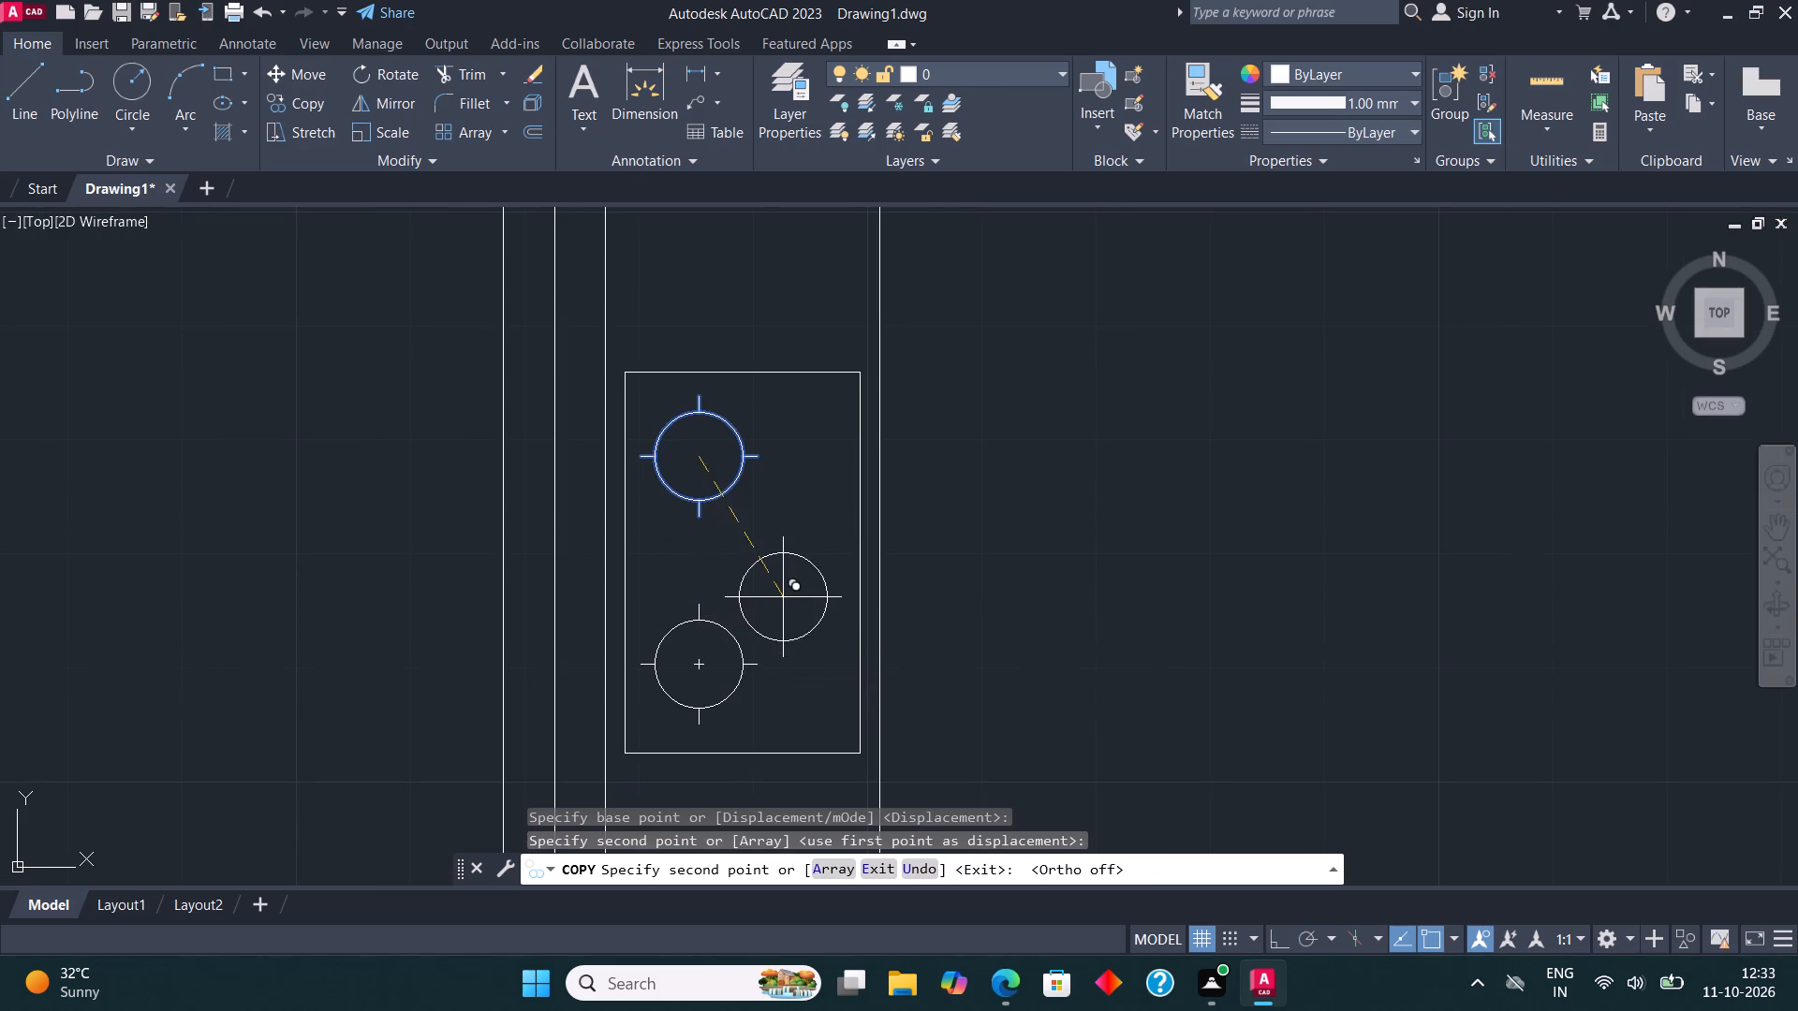
pyautogui.click(785, 566)
pyautogui.press('Escape')
# Move the stove's middle burner with its ticks slightly up and to the right.
pyautogui.scroll(-1, 634, 524)
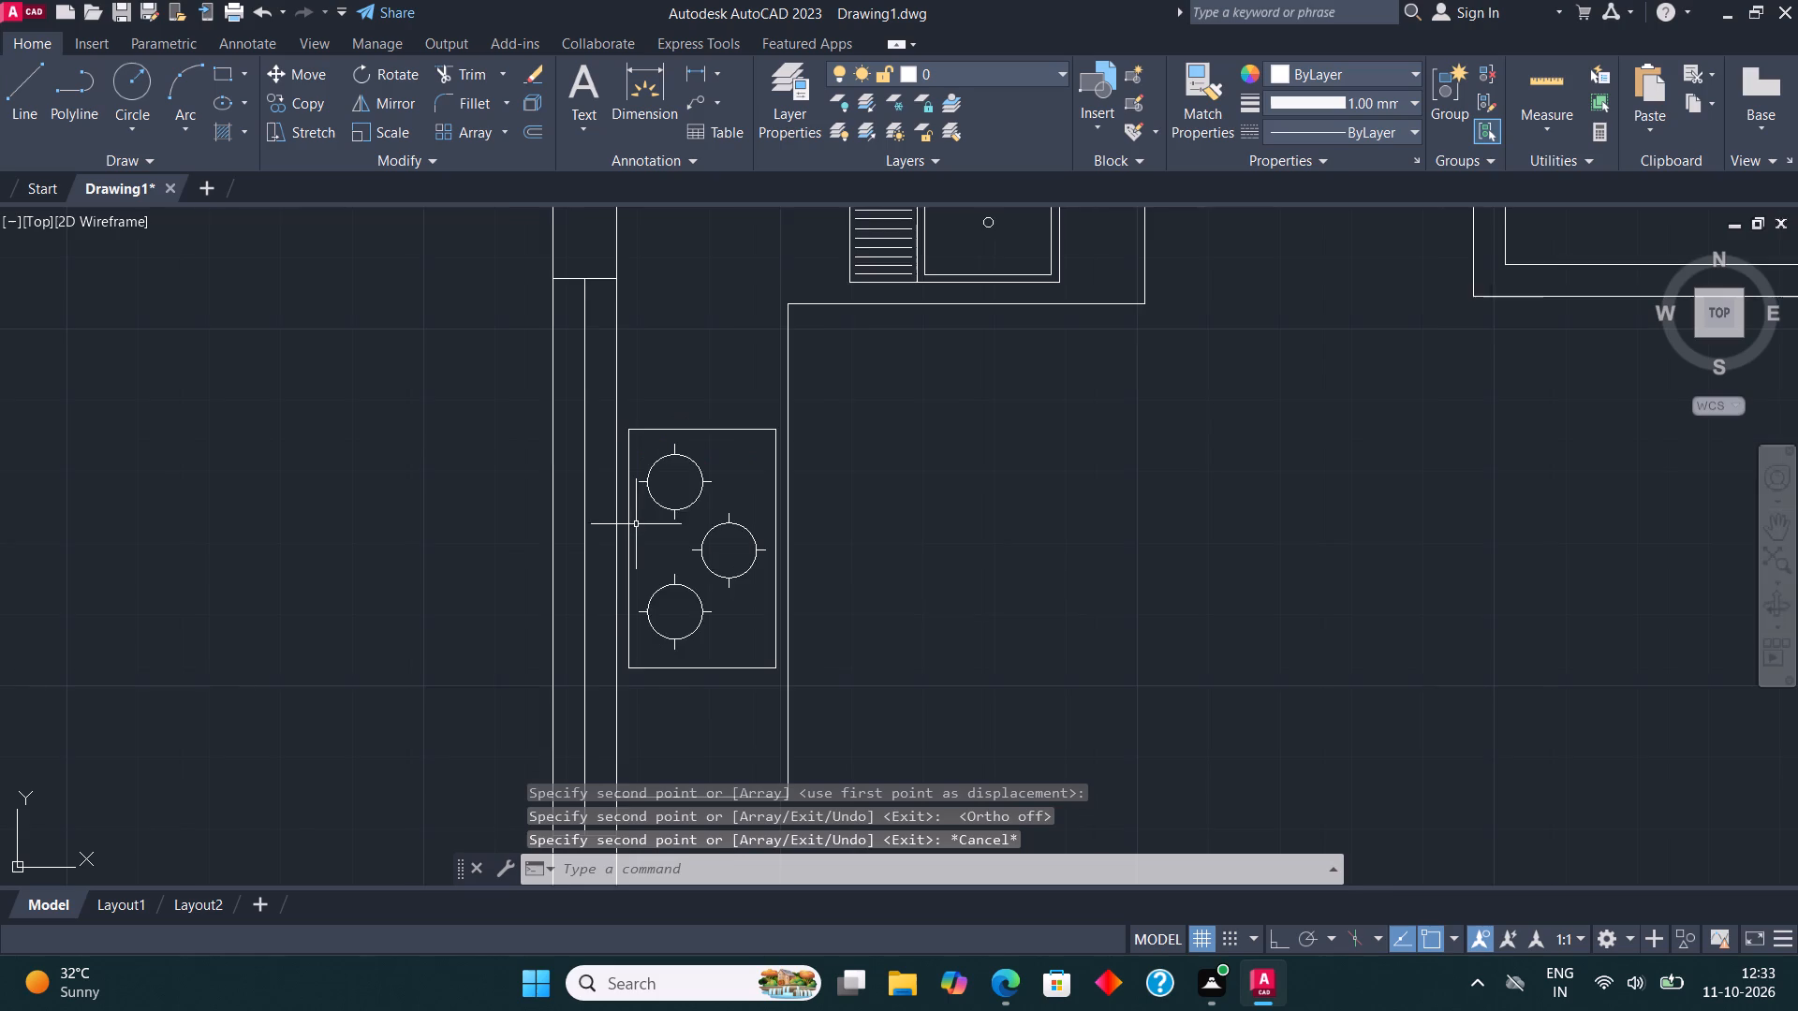
pyautogui.scroll(-1, 636, 524)
pyautogui.scroll(3, 707, 549)
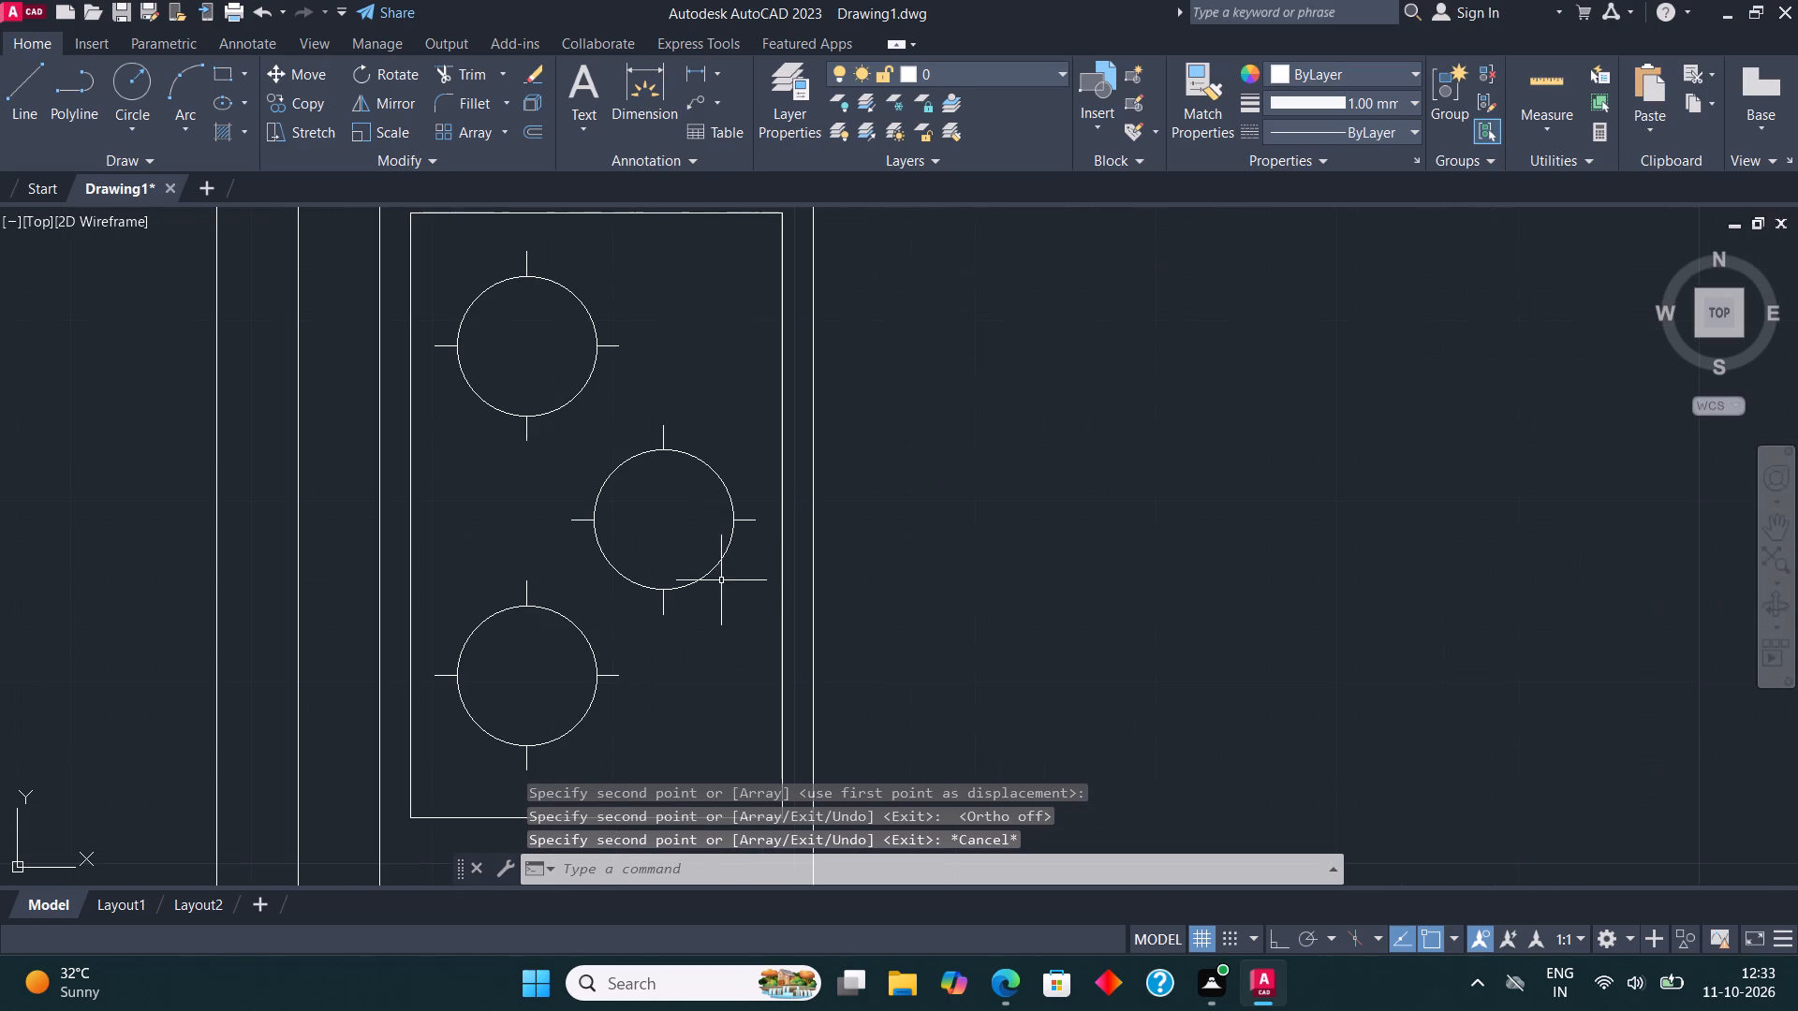
pyautogui.click(725, 597)
pyautogui.click(575, 423)
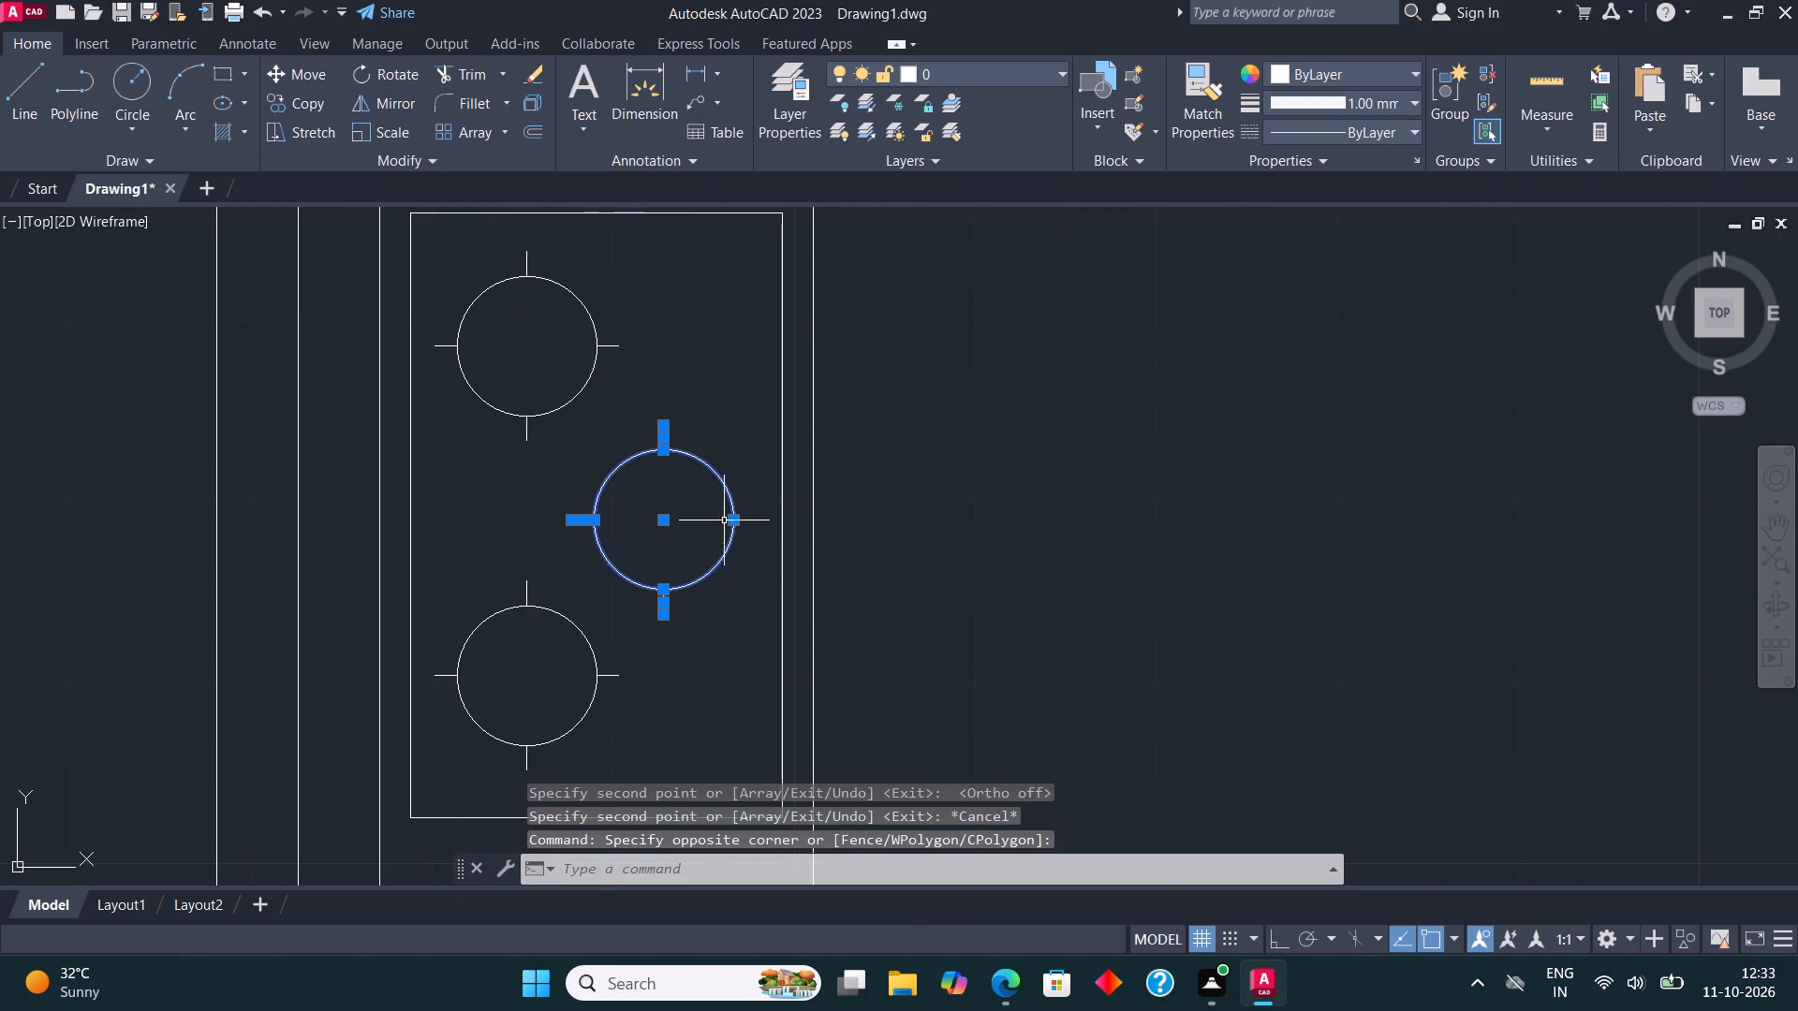
pyautogui.moveTo(748, 538); pyautogui.dragTo(746, 521)
pyautogui.click(744, 493)
pyautogui.click(308, 72)
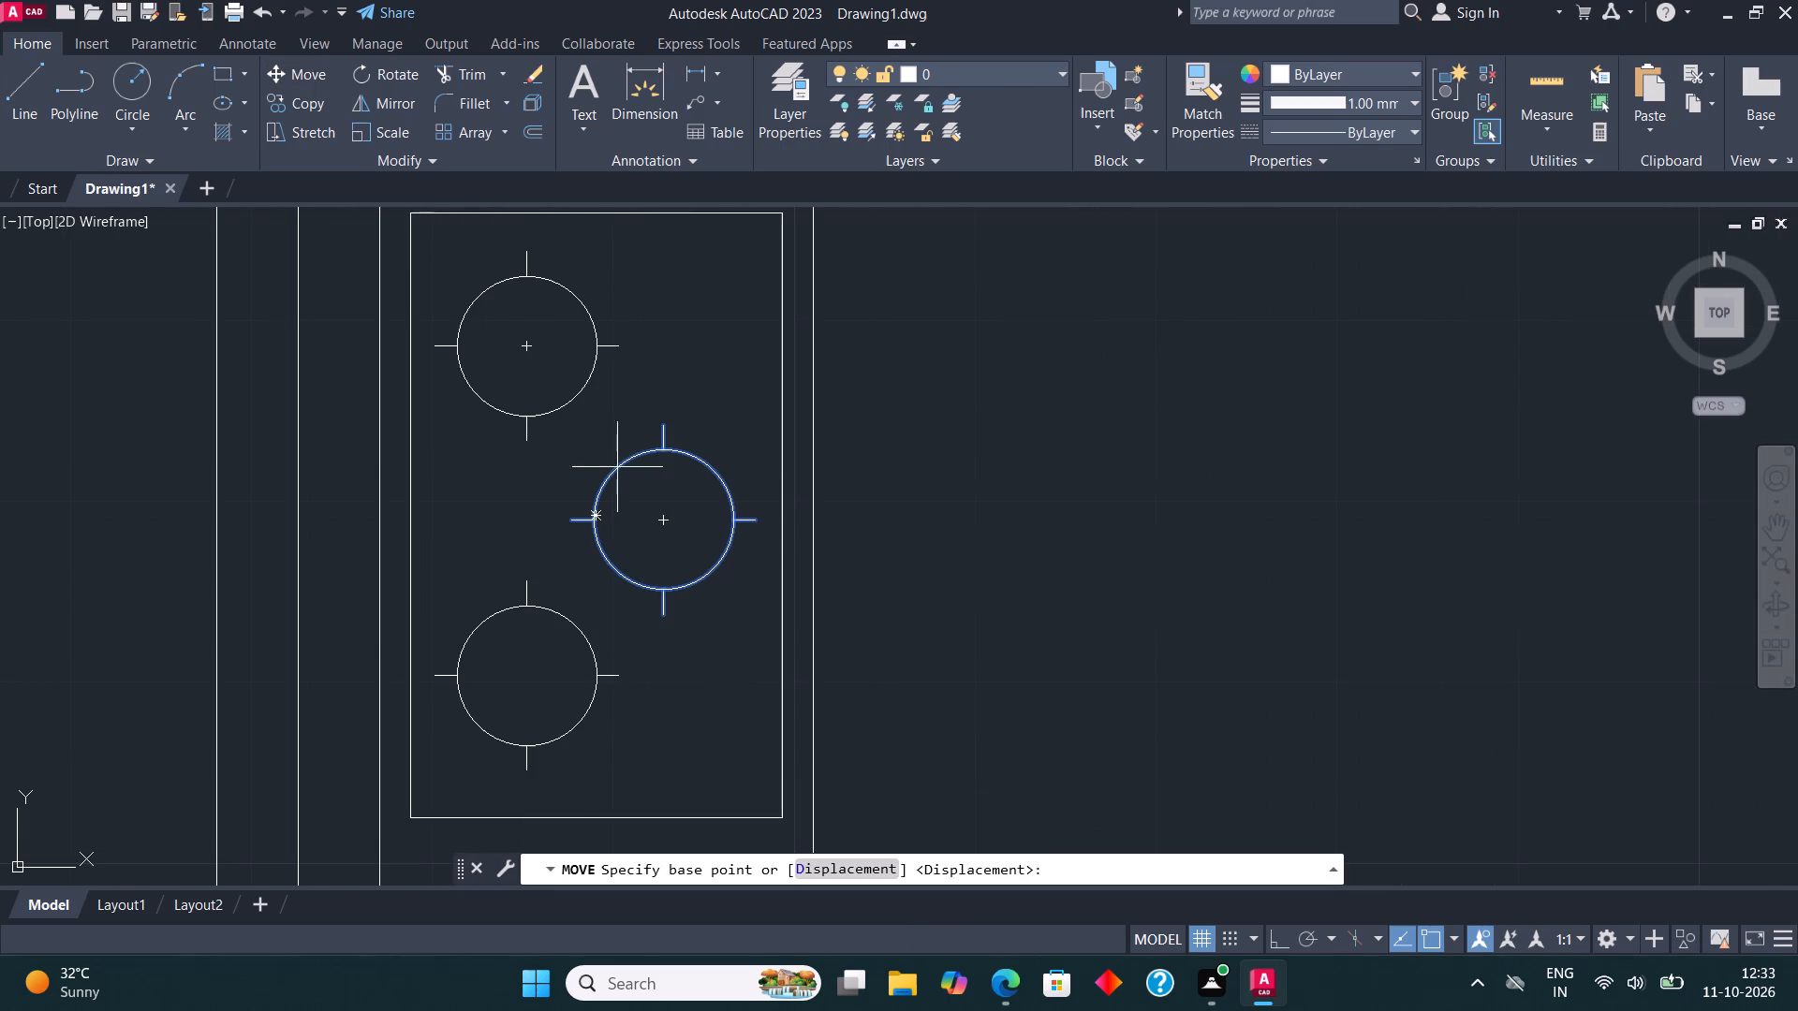
pyautogui.click(667, 530)
pyautogui.click(668, 513)
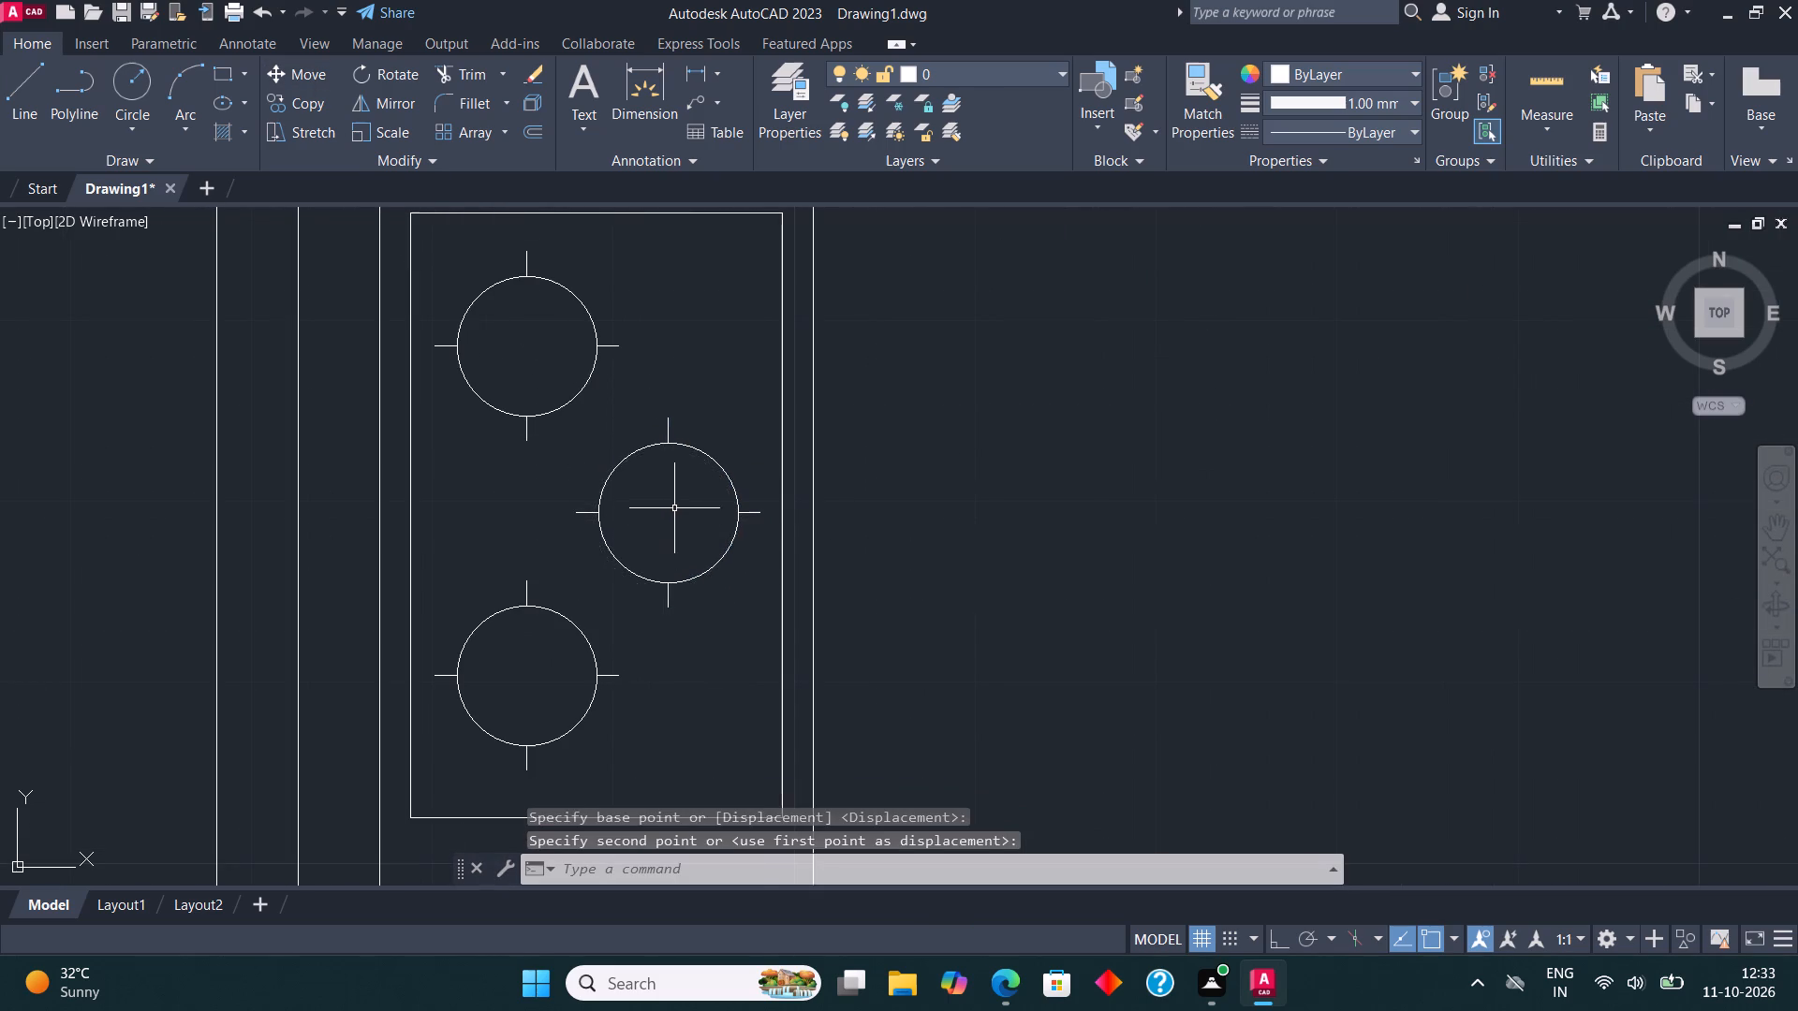
pyautogui.scroll(-2, 676, 526)
pyautogui.press('Escape')
# Draw a narrow rectangle along the left exterior wall, from the kitchen window's lower end down to the partition wall.
pyautogui.scroll(-3, 612, 418)
pyautogui.moveTo(632, 439); pyautogui.dragTo(695, 478, button='middle')
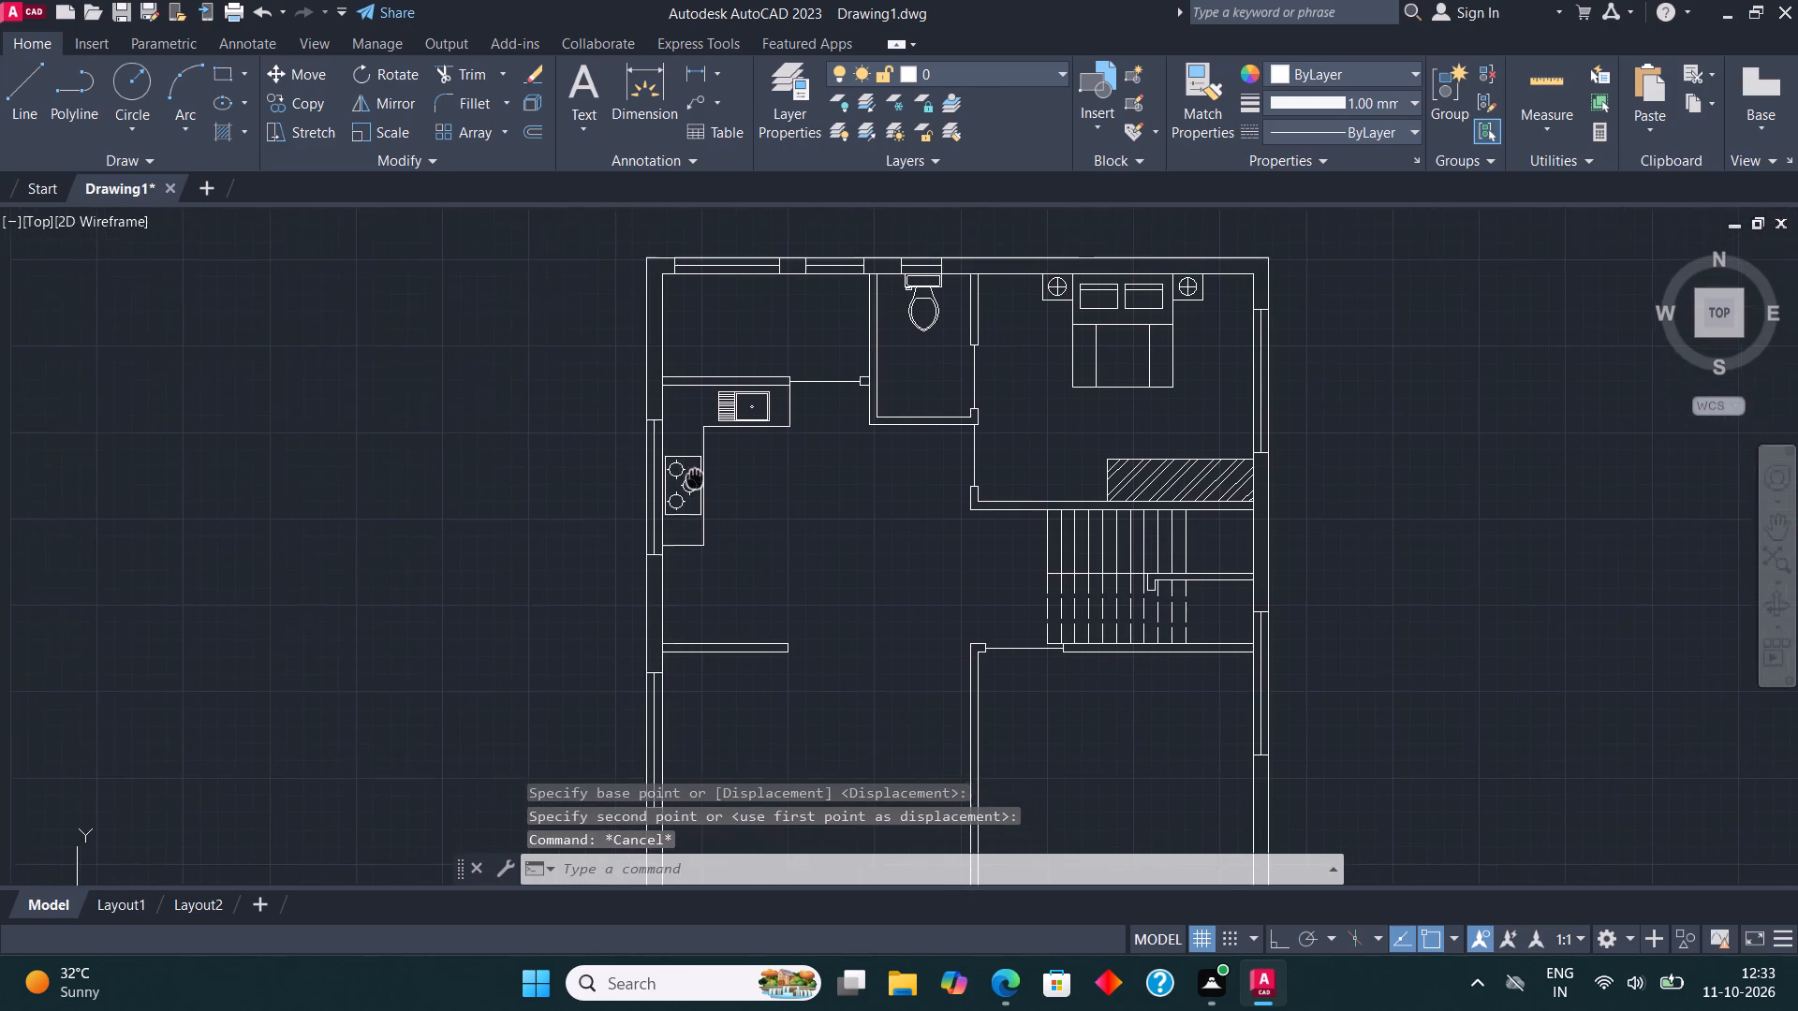
pyautogui.moveTo(695, 478); pyautogui.dragTo(677, 438, button='middle')
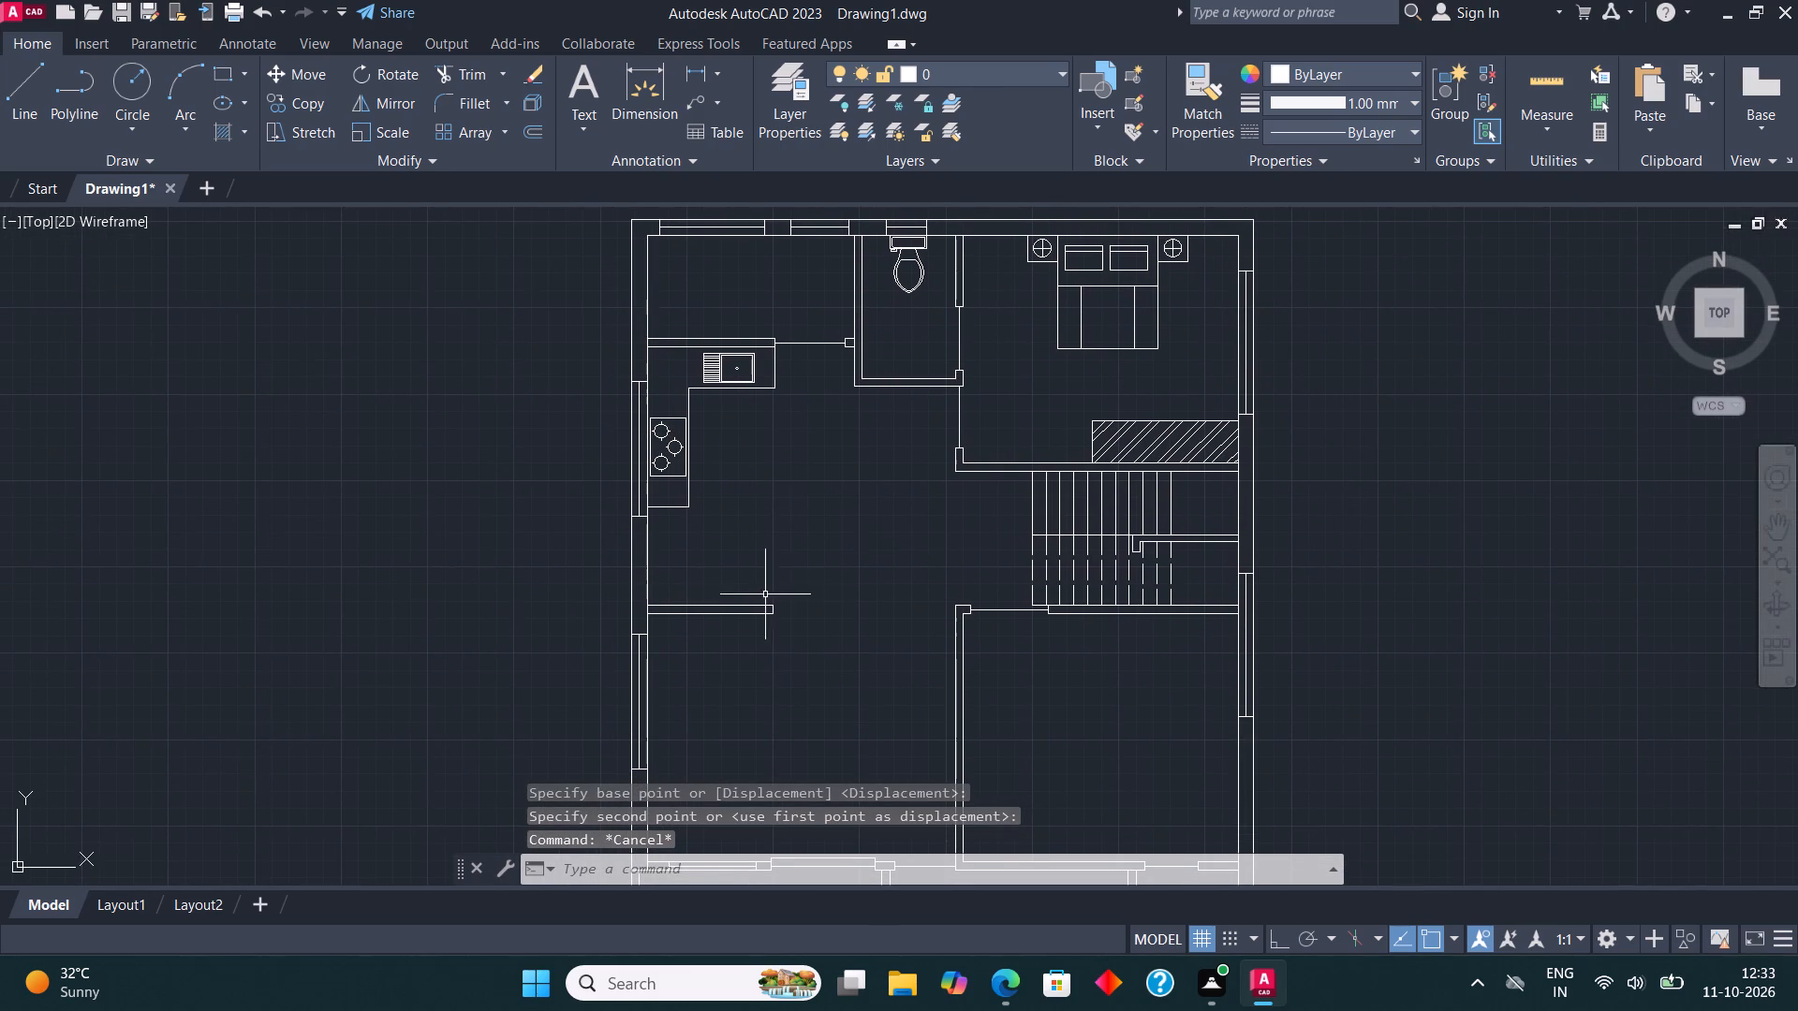
pyautogui.scroll(2, 701, 569)
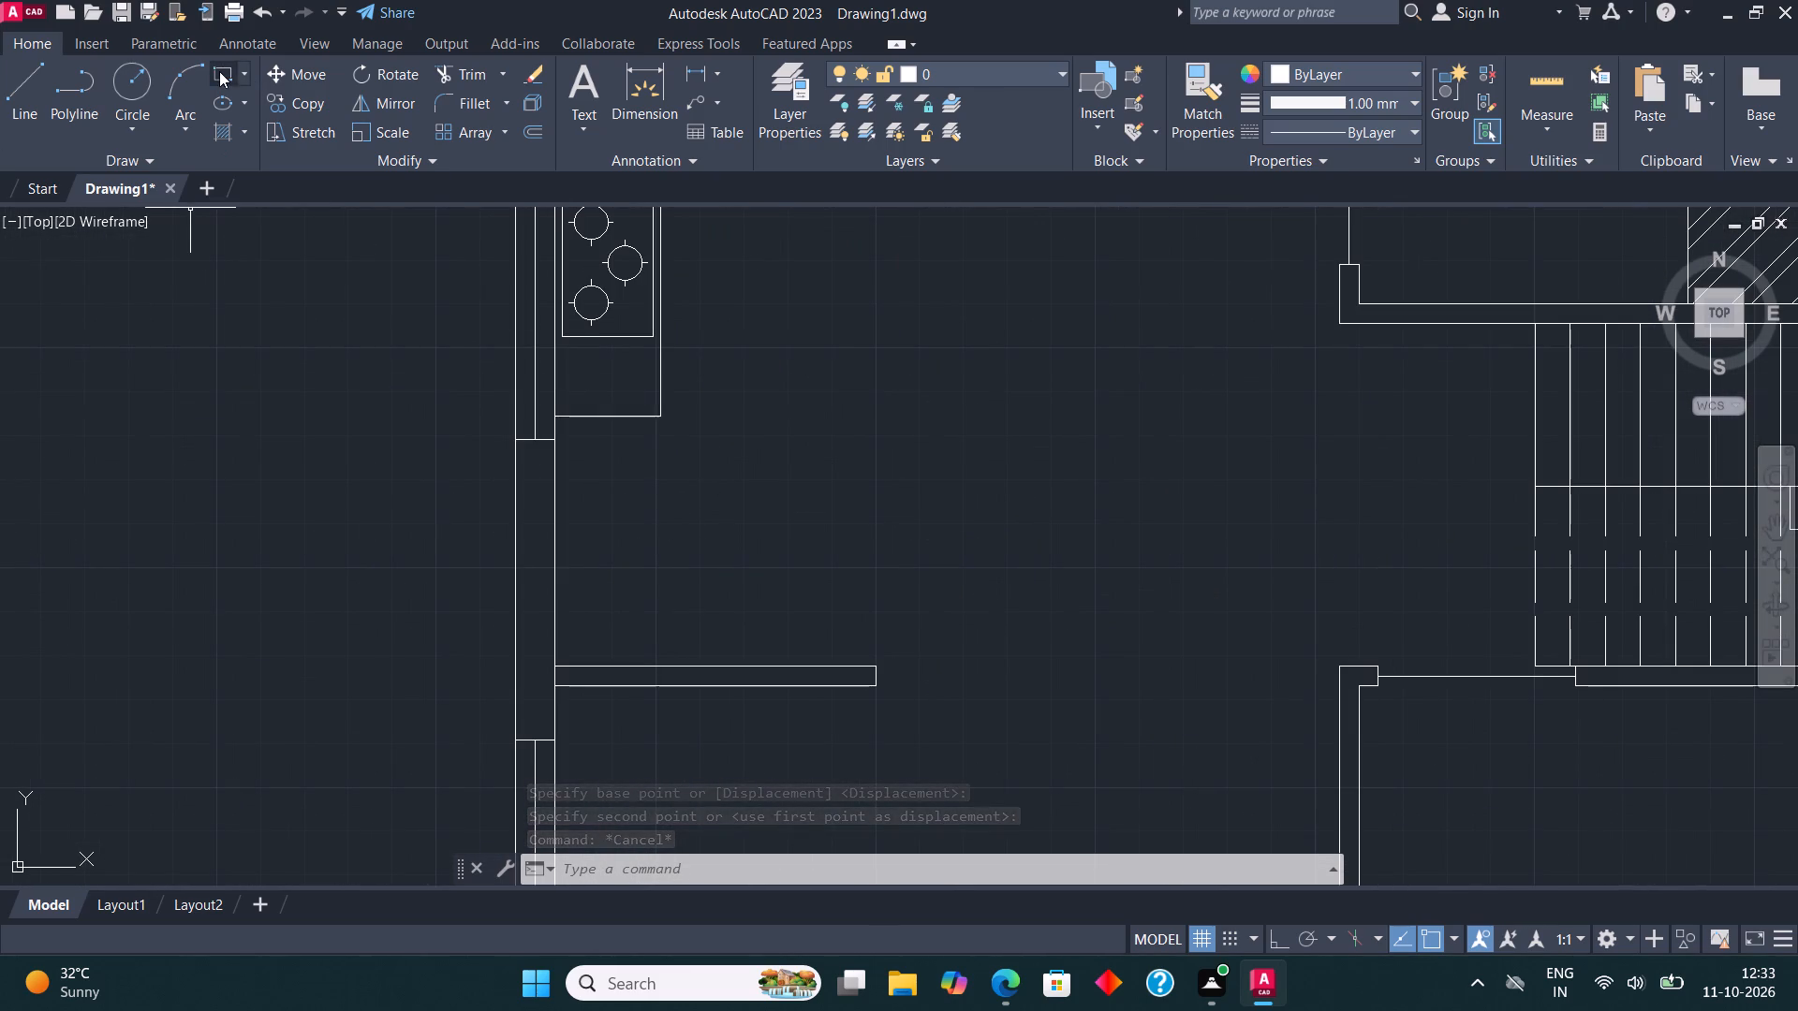
pyautogui.click(219, 71)
pyautogui.click(559, 445)
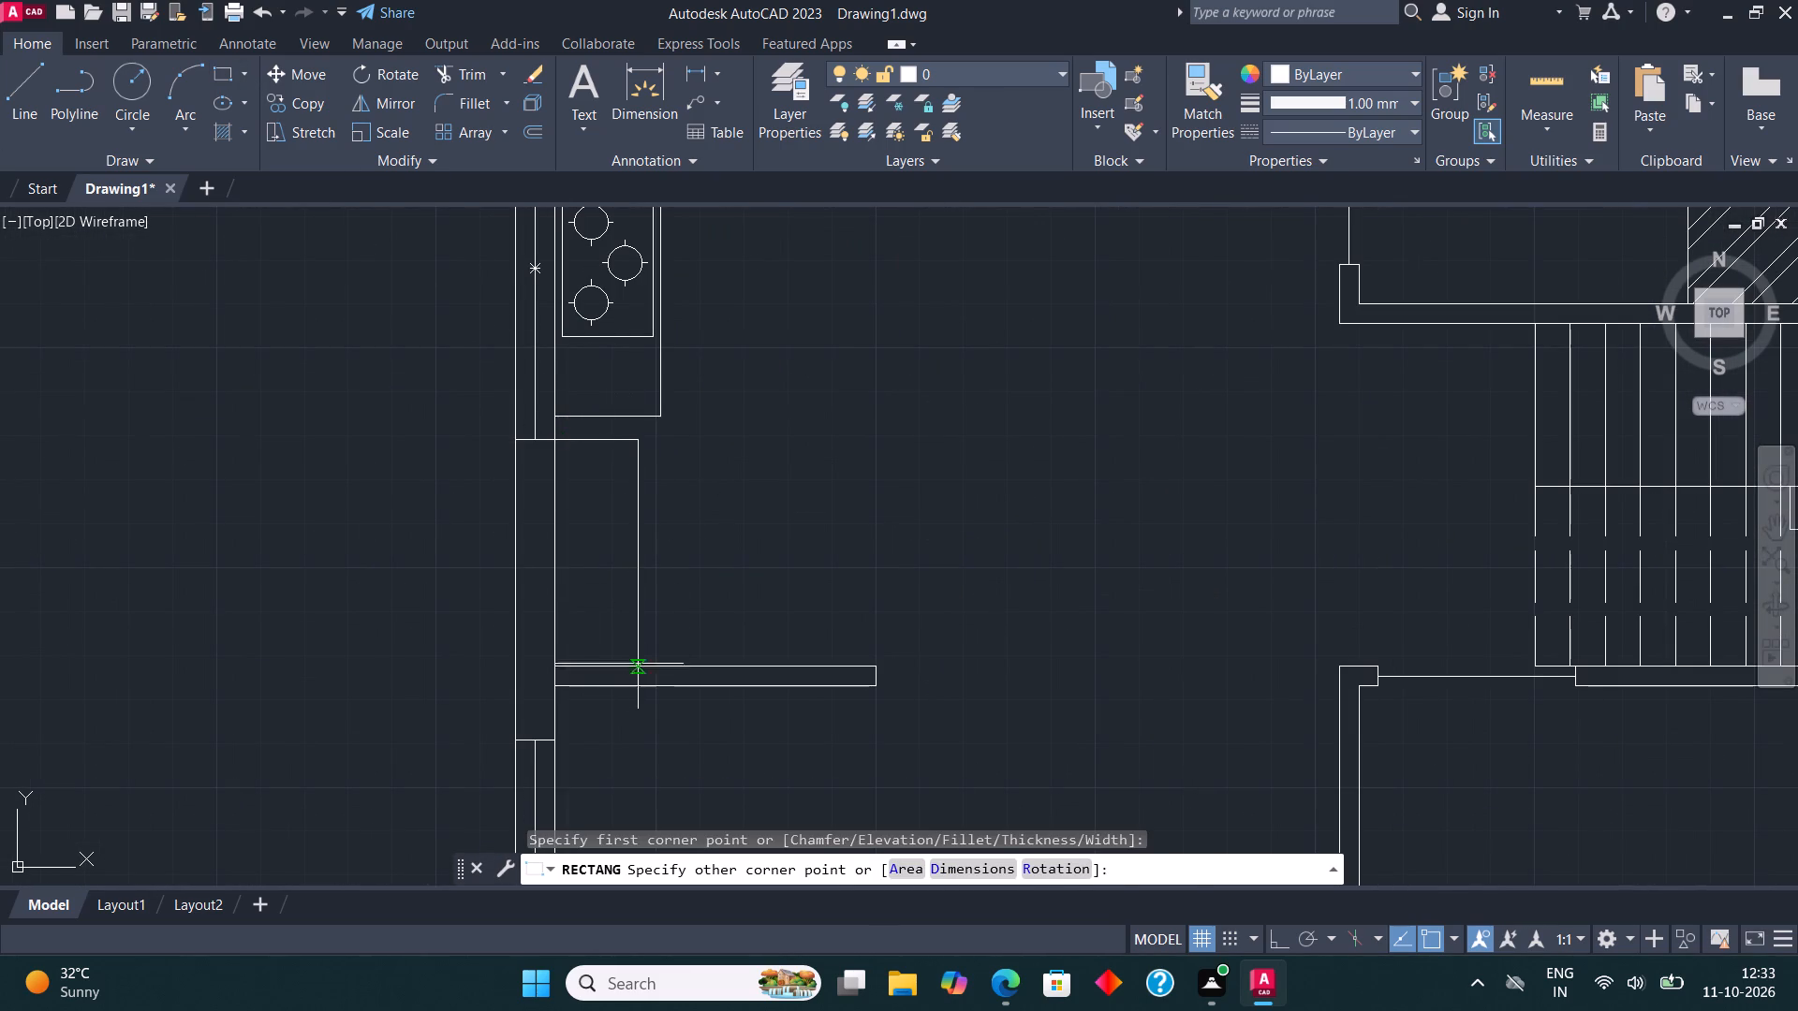
pyautogui.click(617, 669)
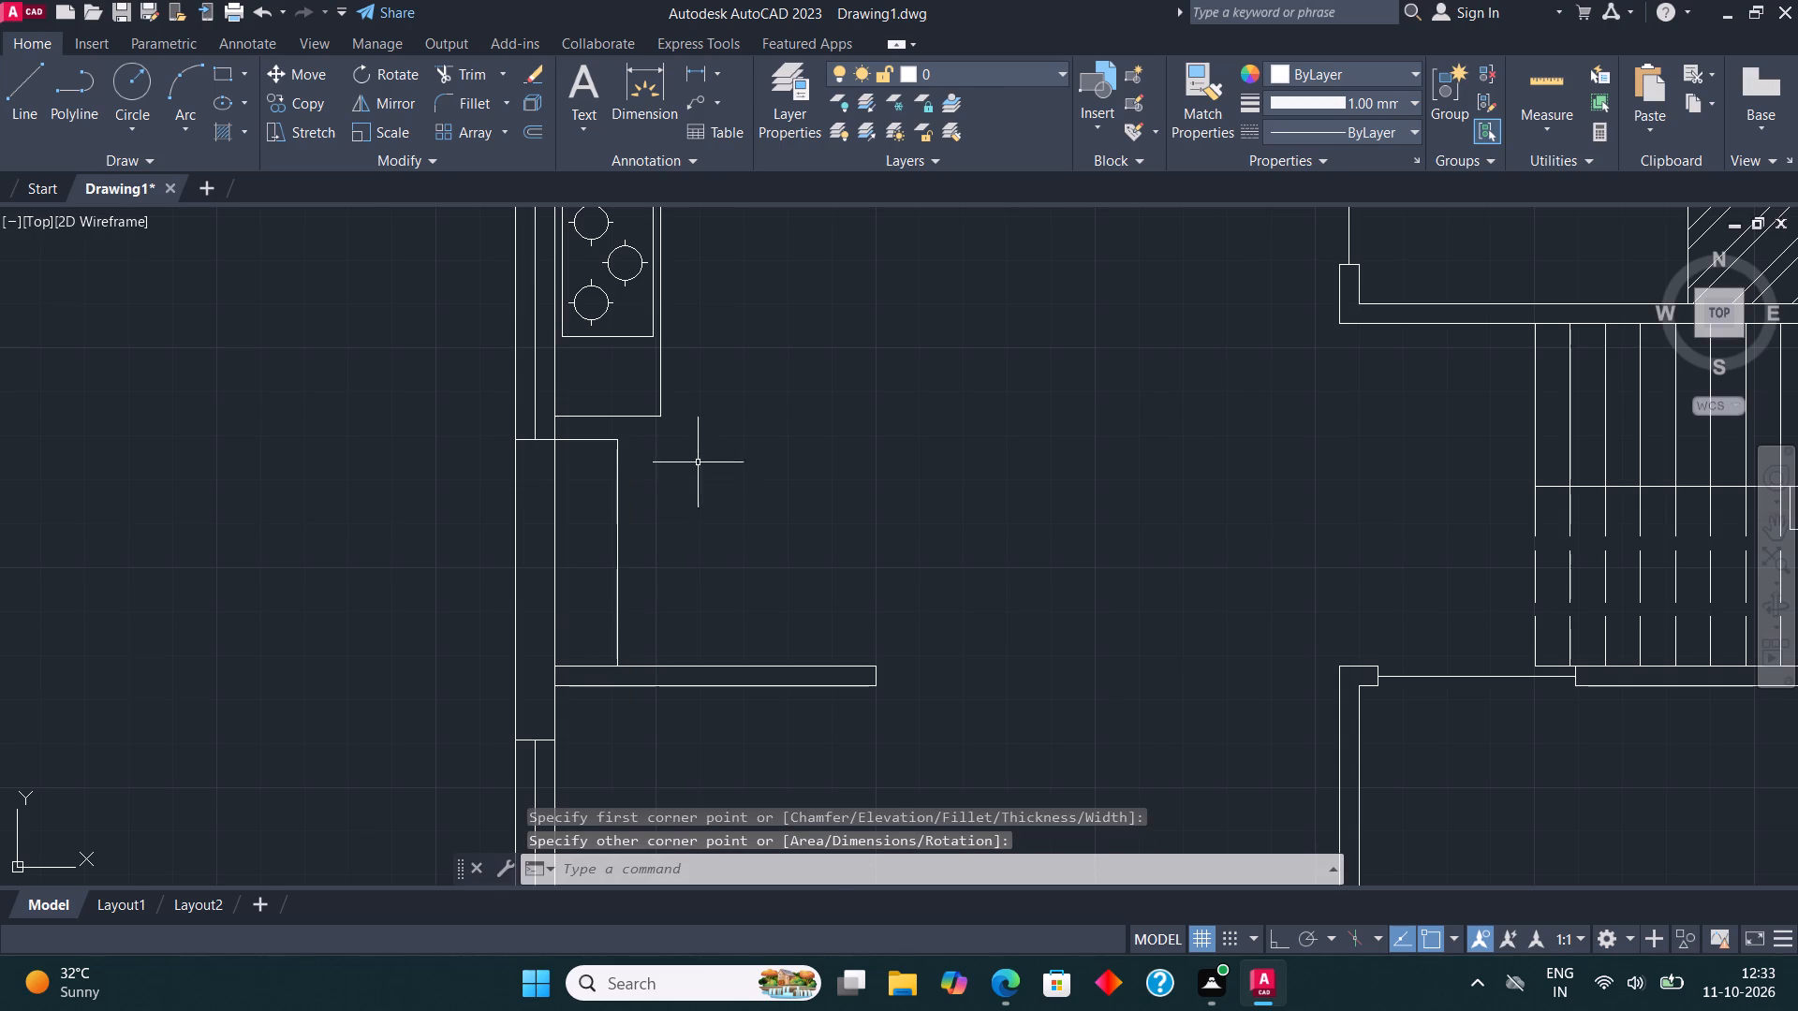
# Draw a horizontal rectangle below the partition wall, from about the middle of its underside to the left exterior wall.
pyautogui.scroll(-3, 692, 502)
pyautogui.scroll(2, 677, 644)
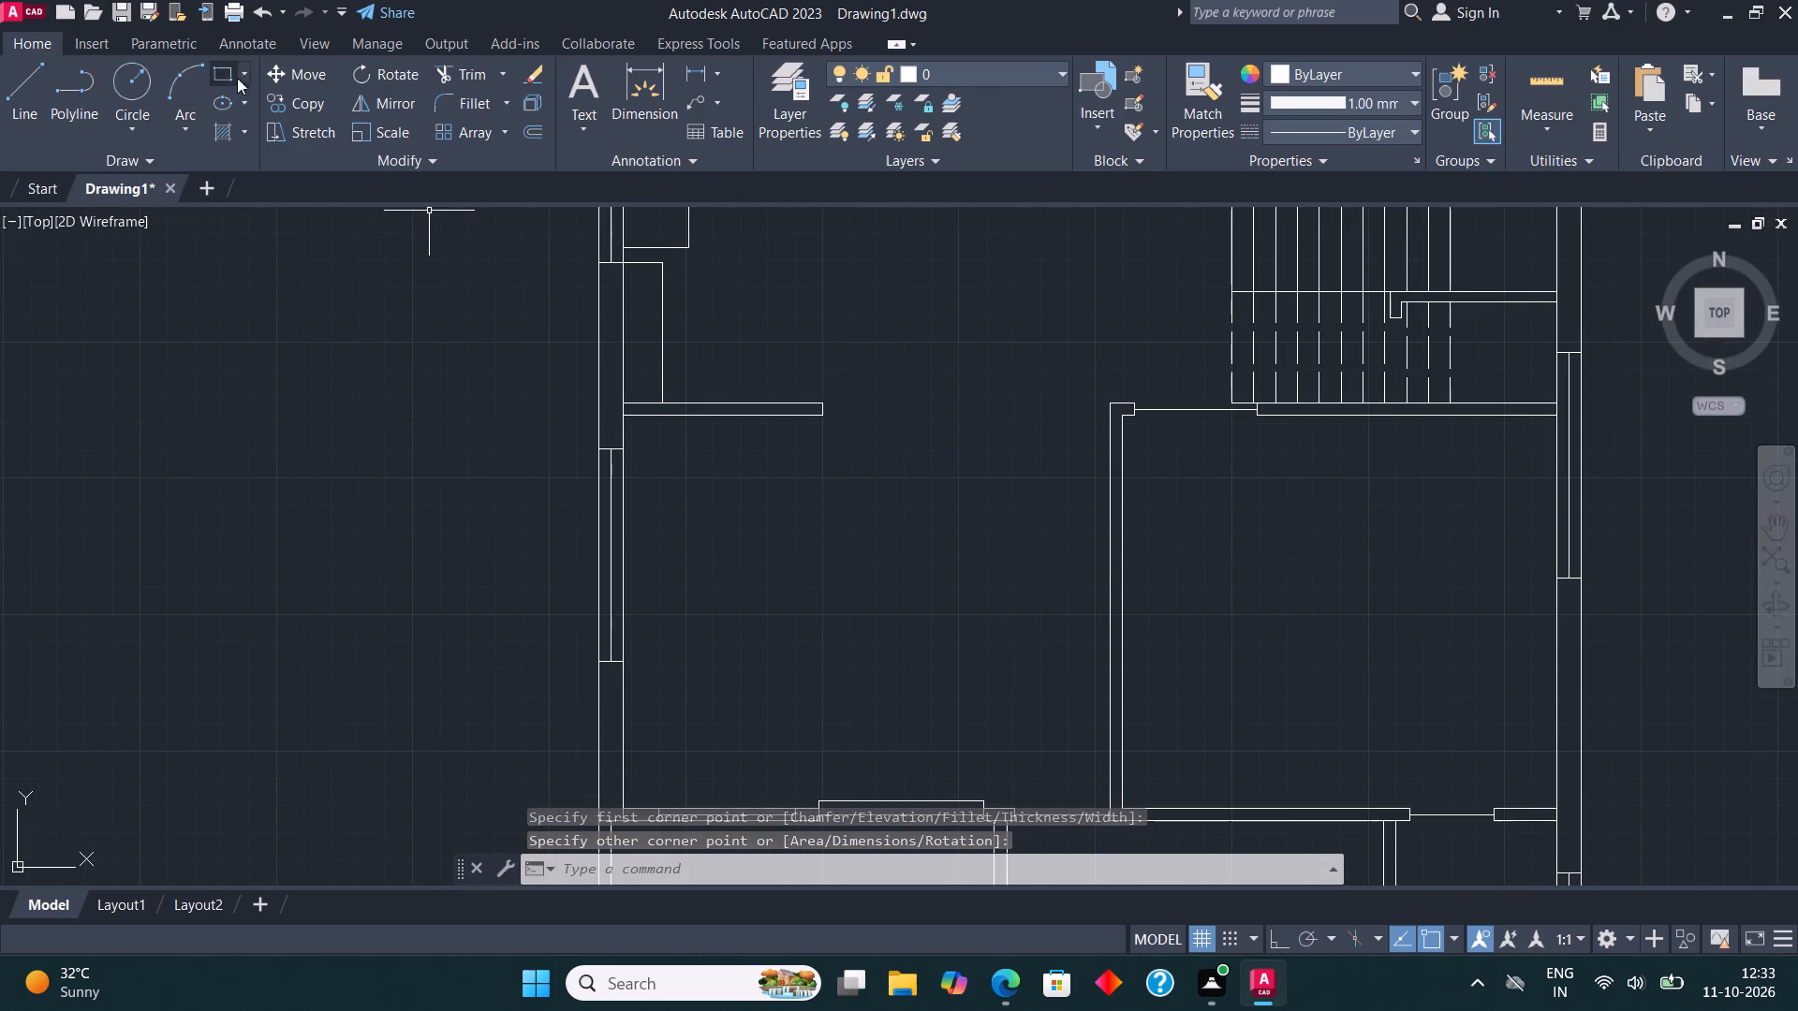
pyautogui.click(228, 70)
pyautogui.scroll(1, 622, 302)
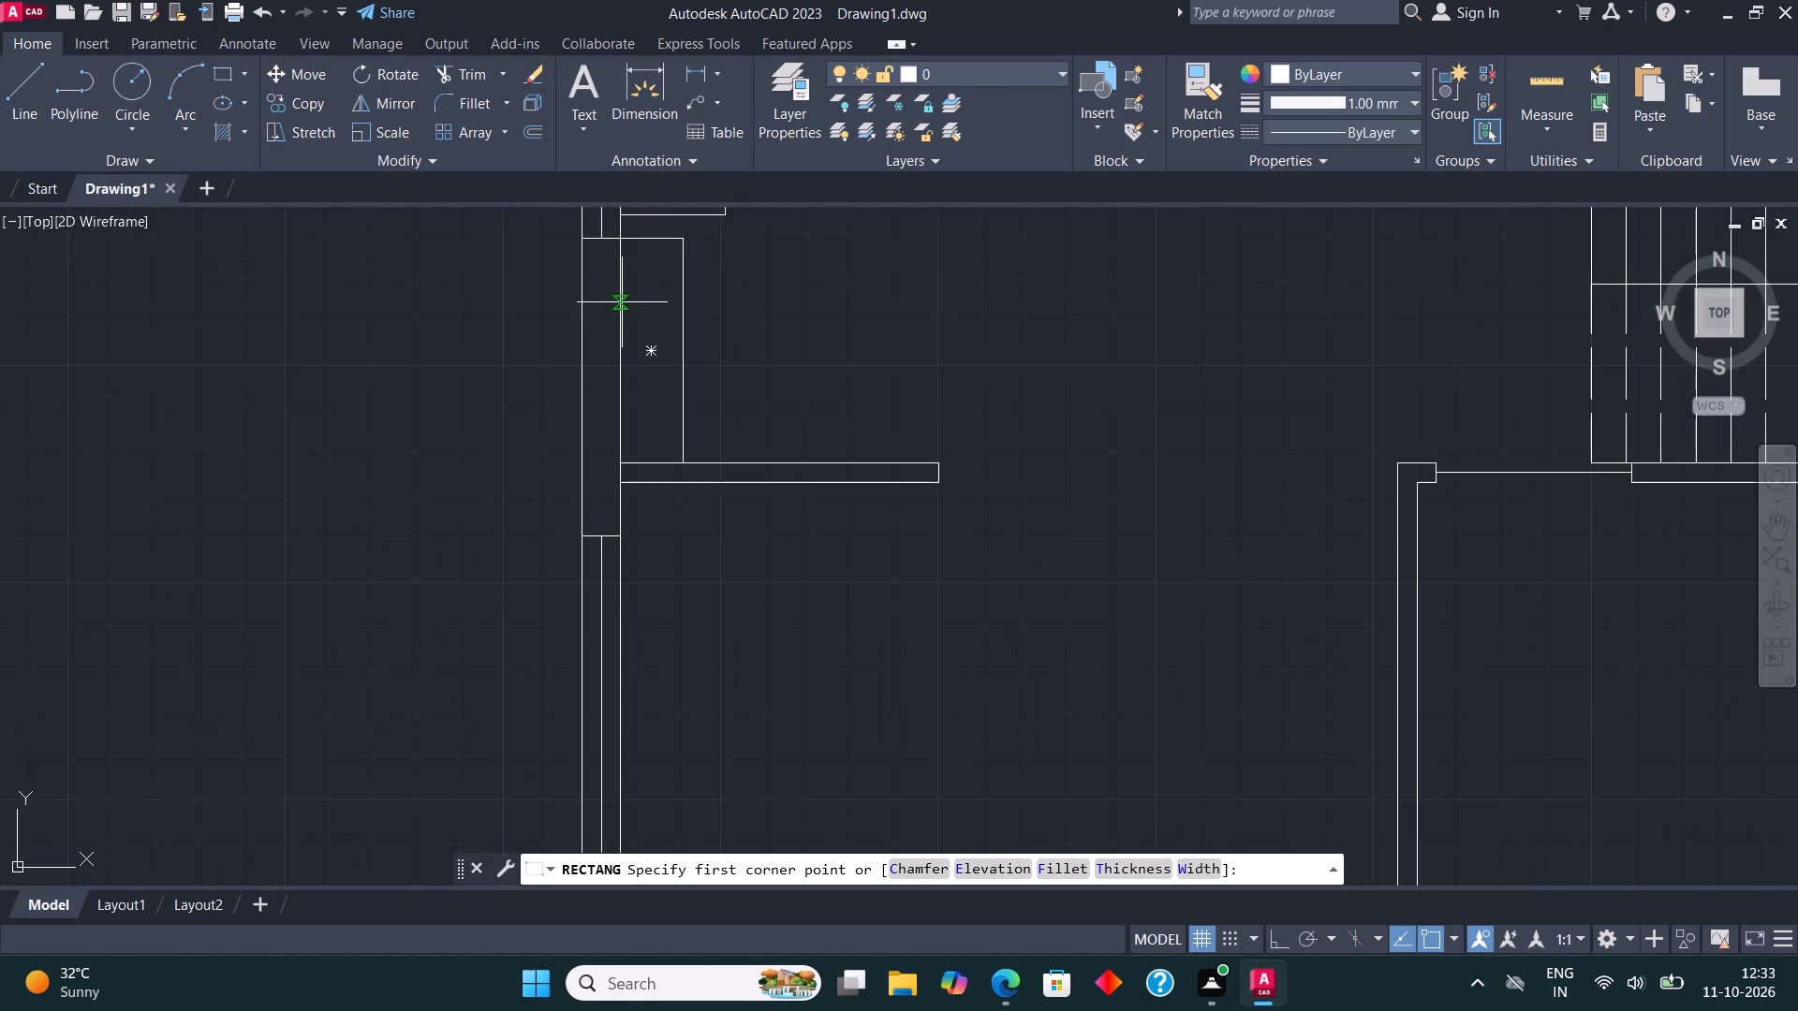
pyautogui.click(796, 481)
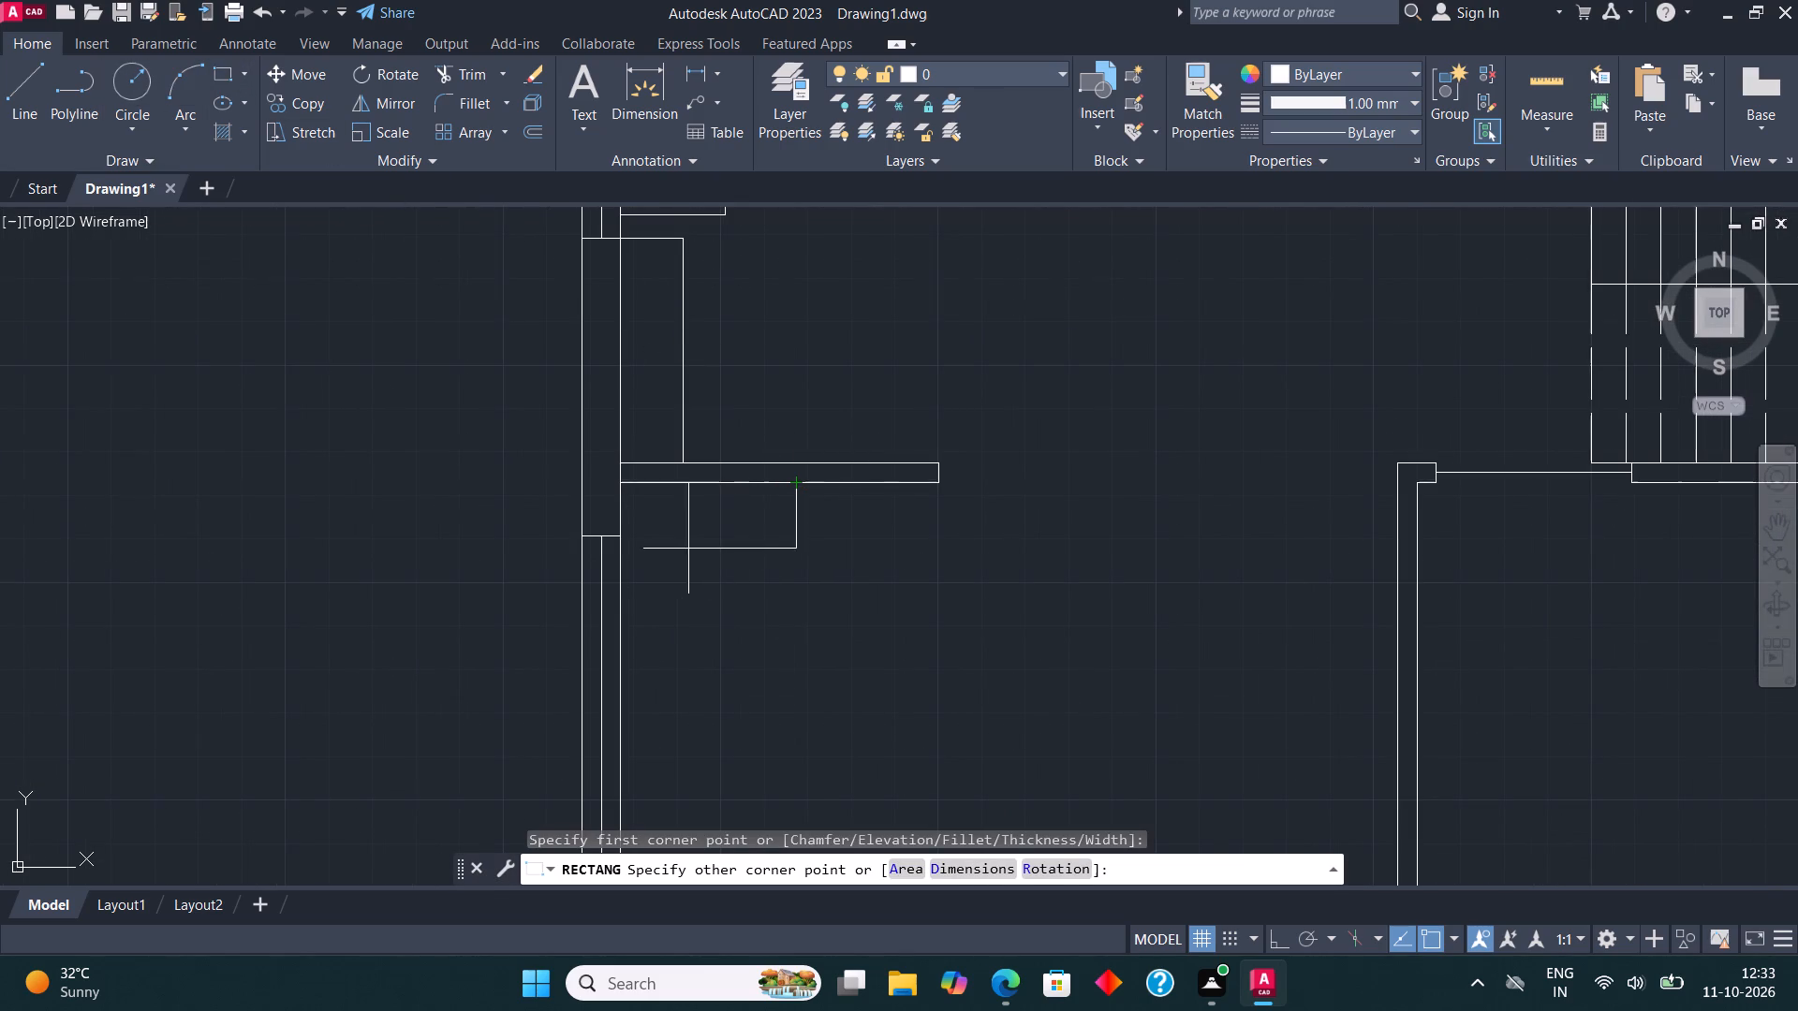
pyautogui.click(623, 576)
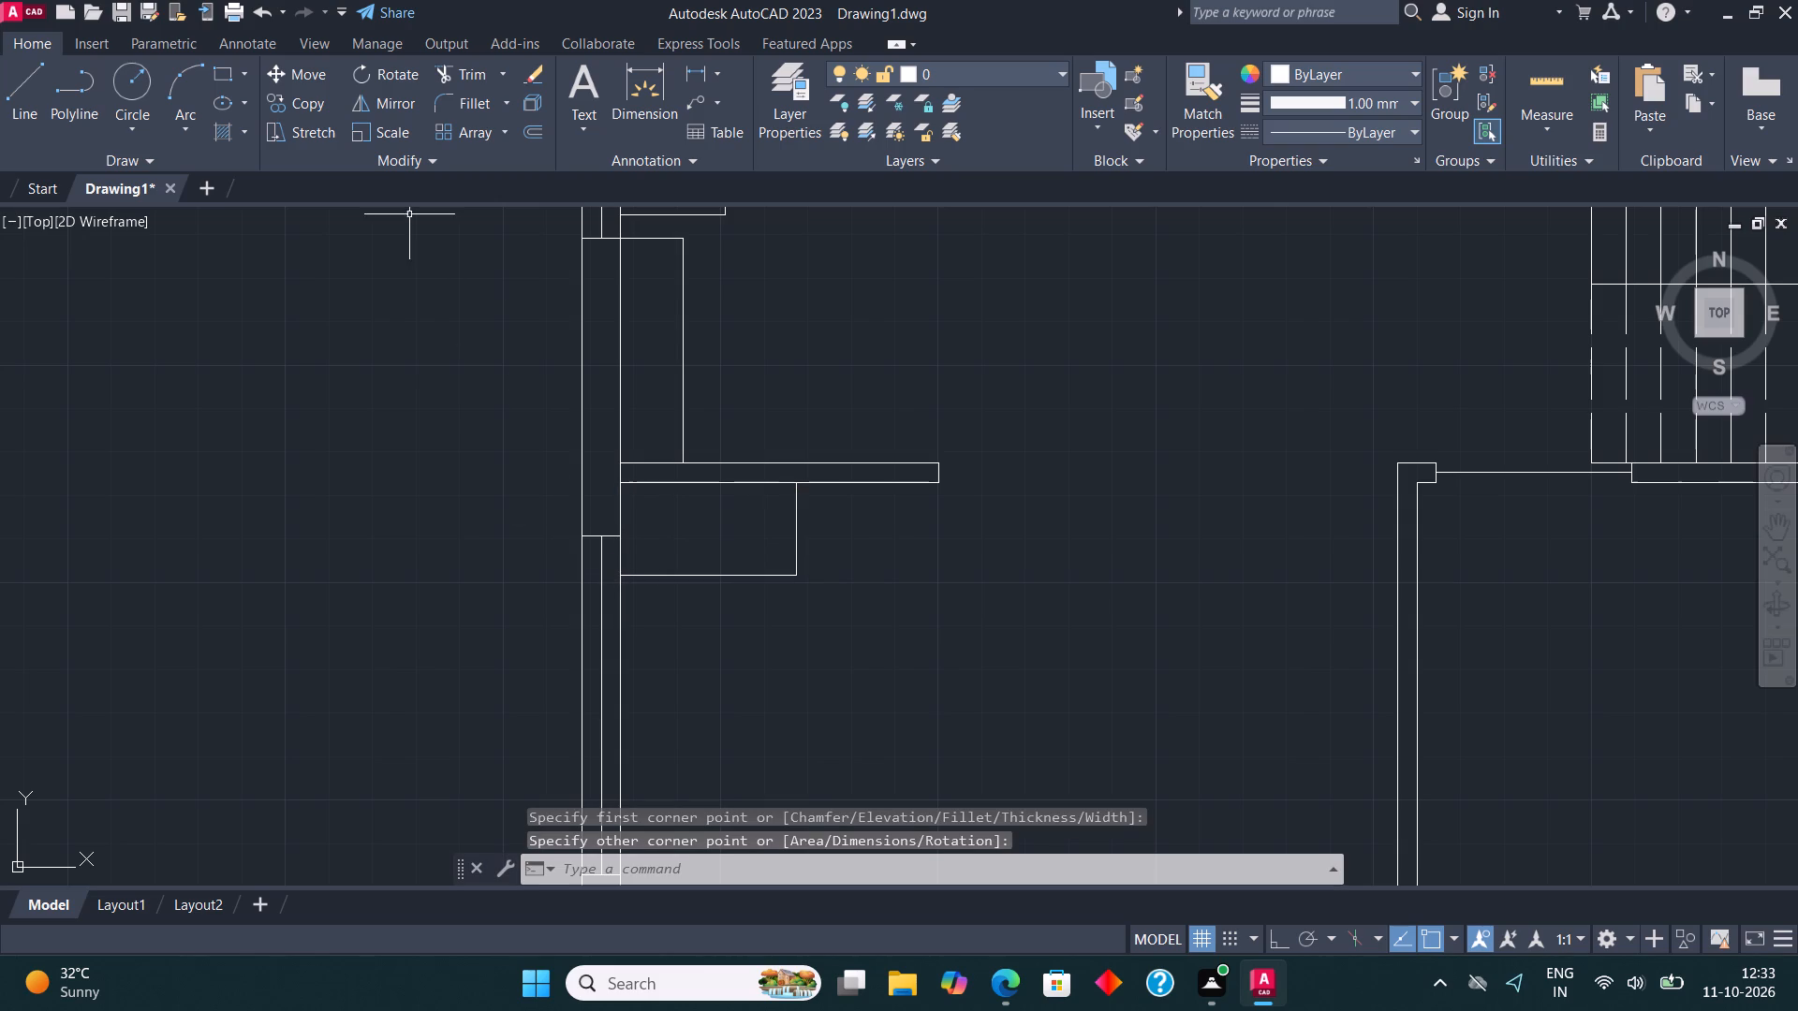
# Draw a tall rectangle along the left exterior wall, from the inner corner below the partition wall down to the room's lower wall.
pyautogui.click(224, 69)
pyautogui.click(617, 482)
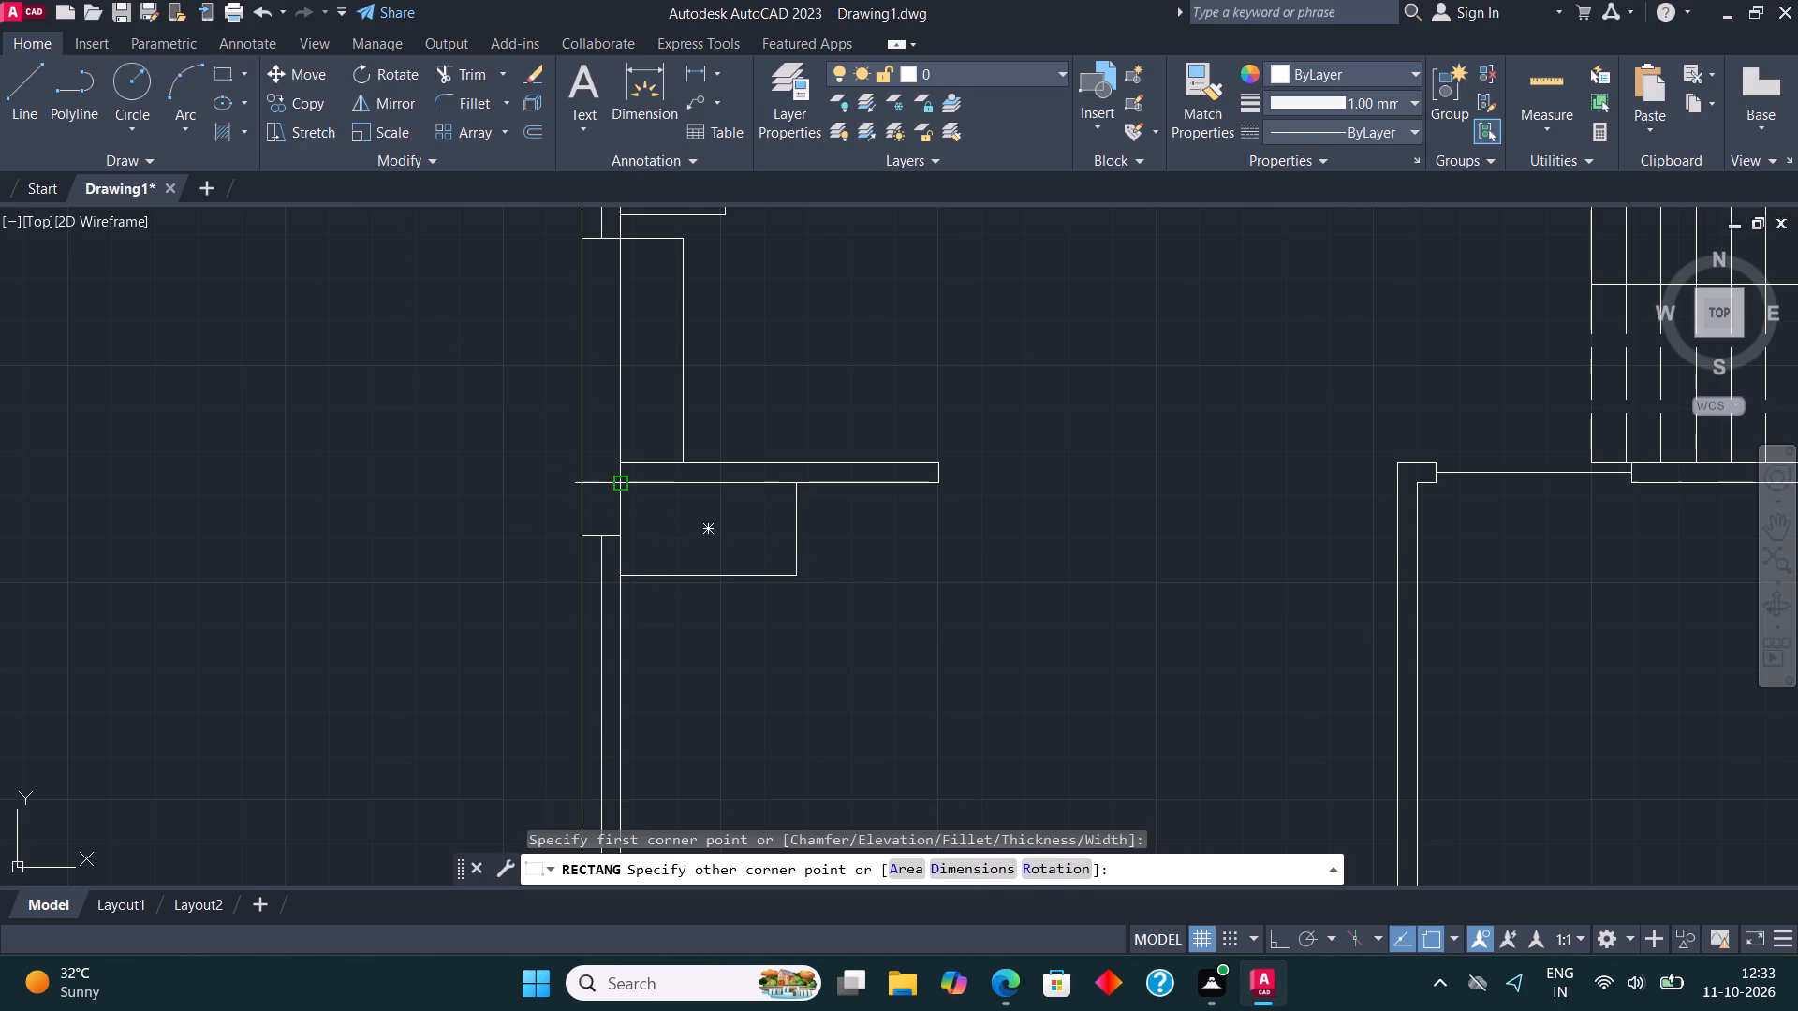
pyautogui.scroll(-1, 626, 494)
pyautogui.scroll(-2, 680, 591)
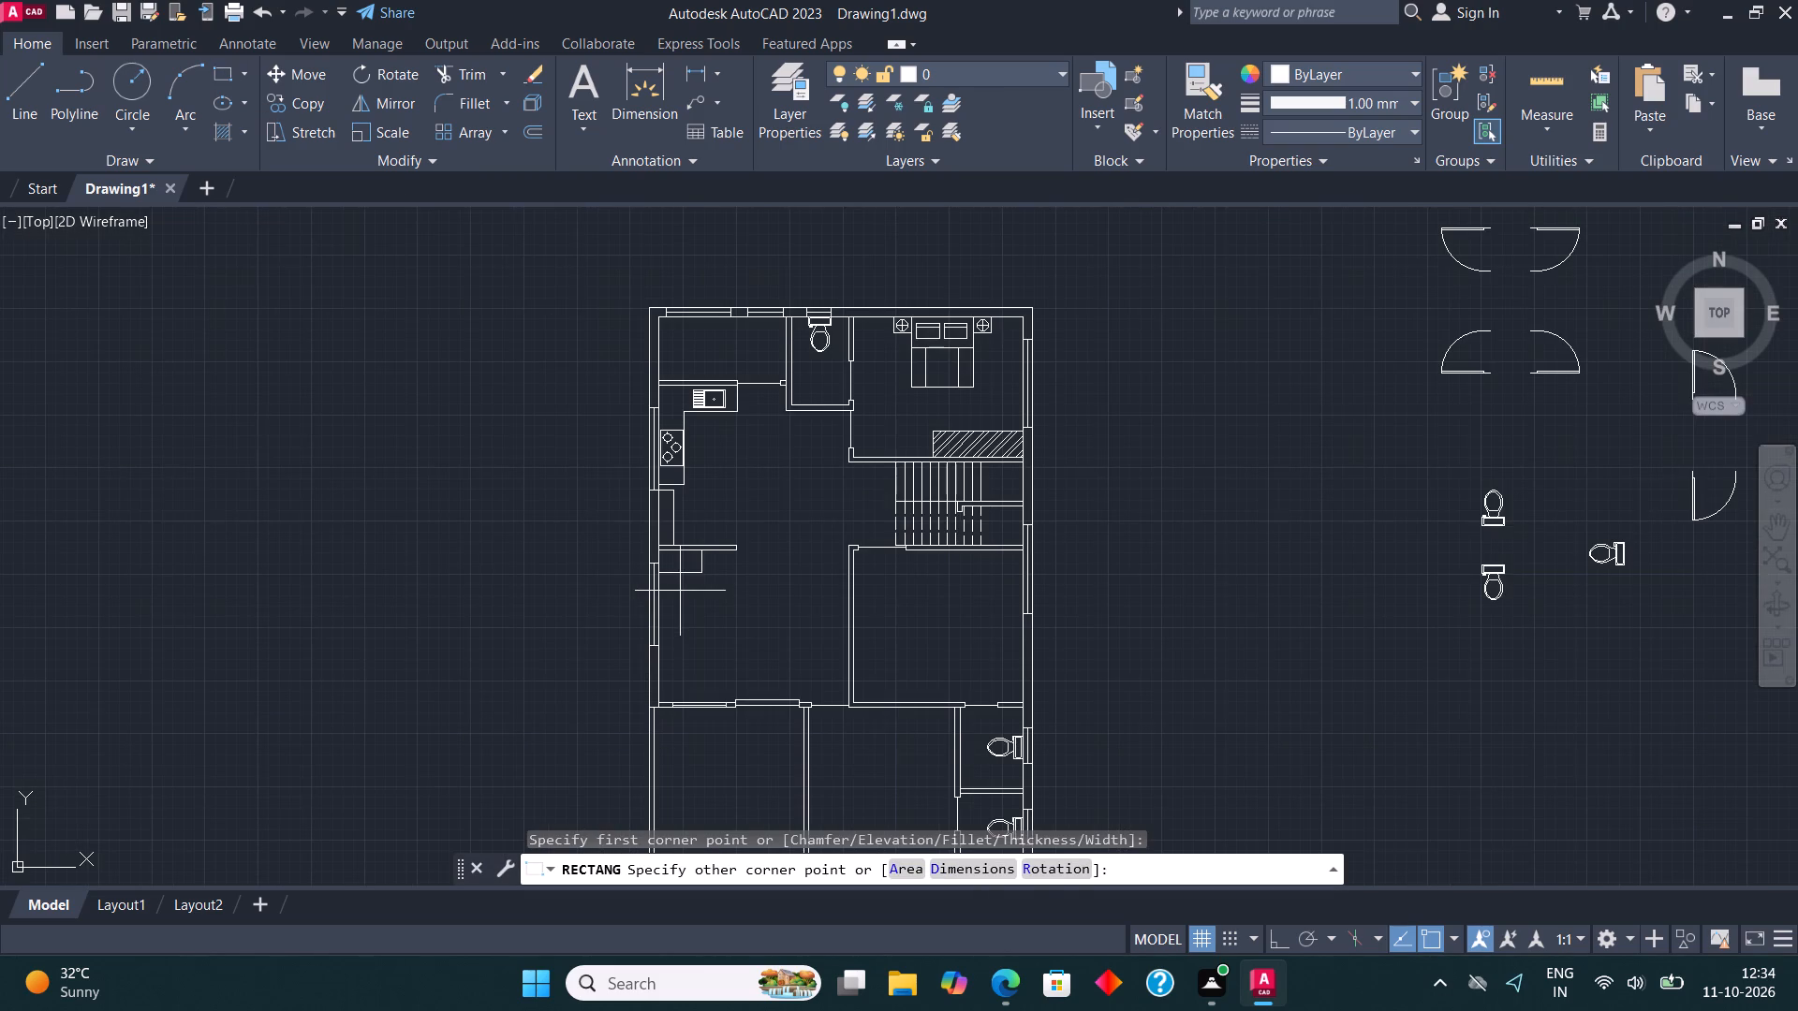
pyautogui.scroll(3, 680, 709)
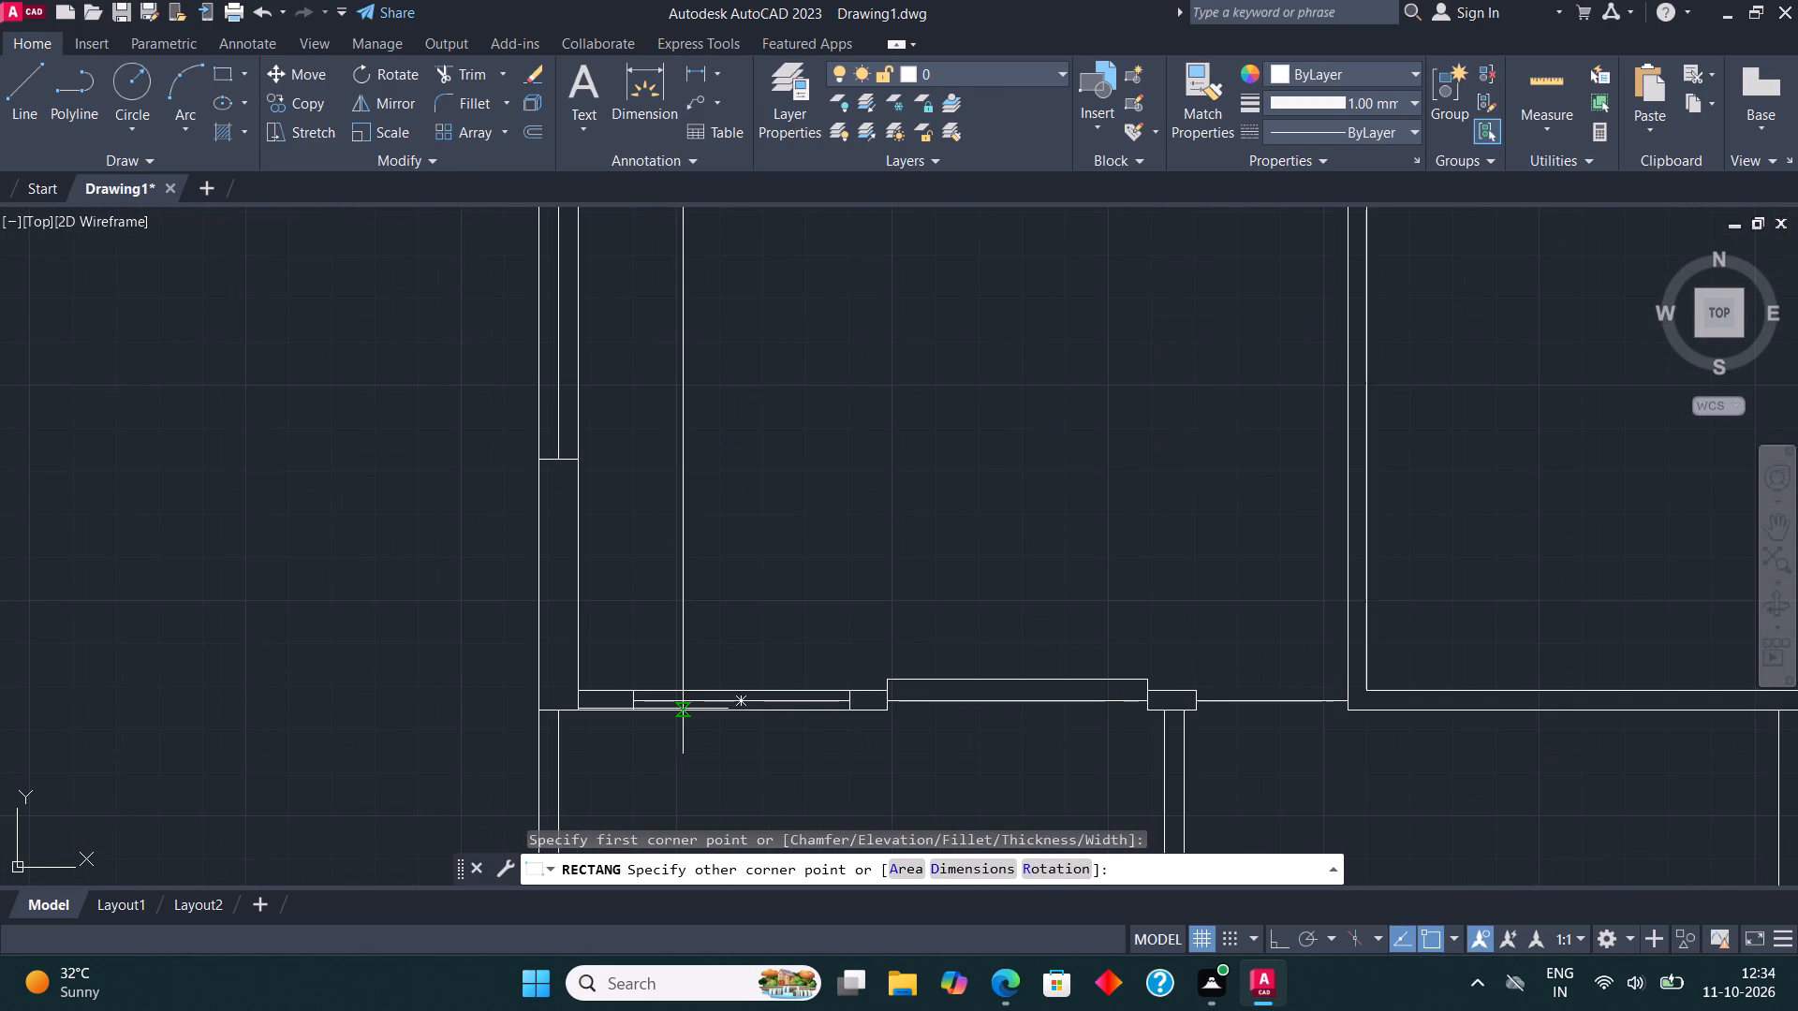
pyautogui.click(683, 690)
pyautogui.scroll(-1, 736, 576)
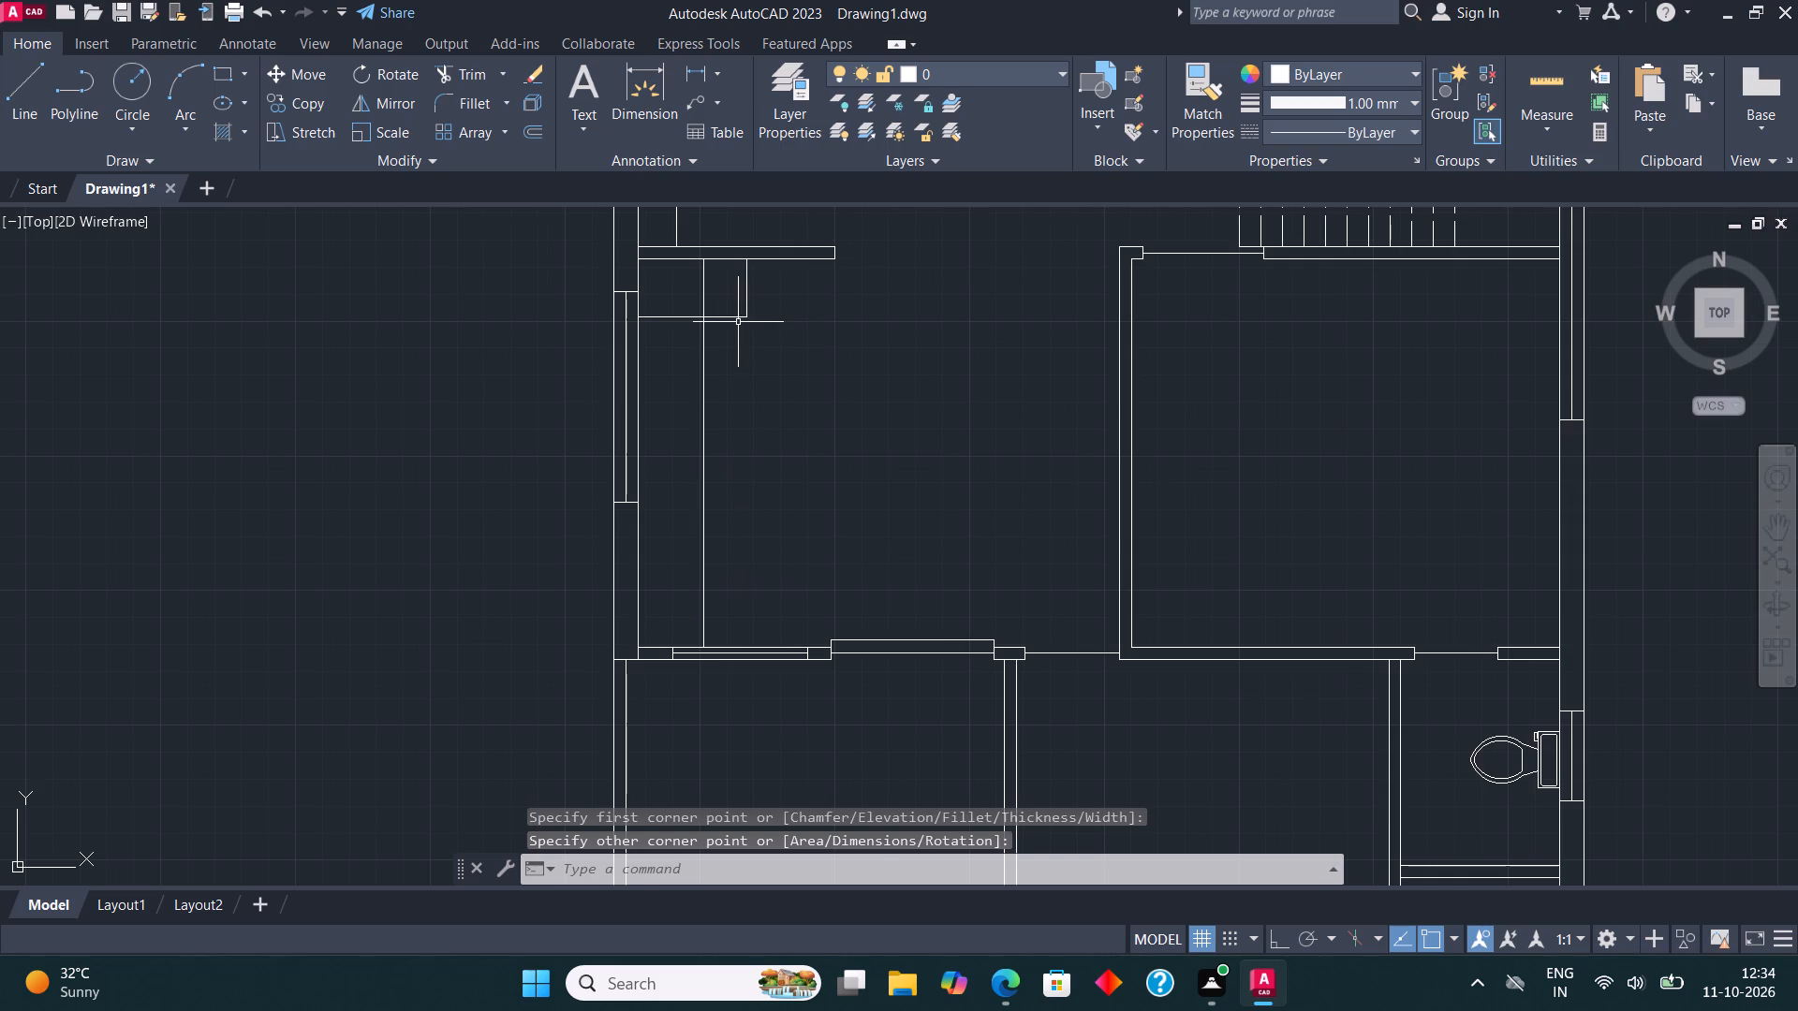
# Stretch the right edge of the horizontal rectangle below the partition wall farther right, then pull it back about 0'-2".
pyautogui.scroll(2, 738, 319)
pyautogui.click(757, 278)
pyautogui.click(748, 273)
pyautogui.scroll(-1, 765, 420)
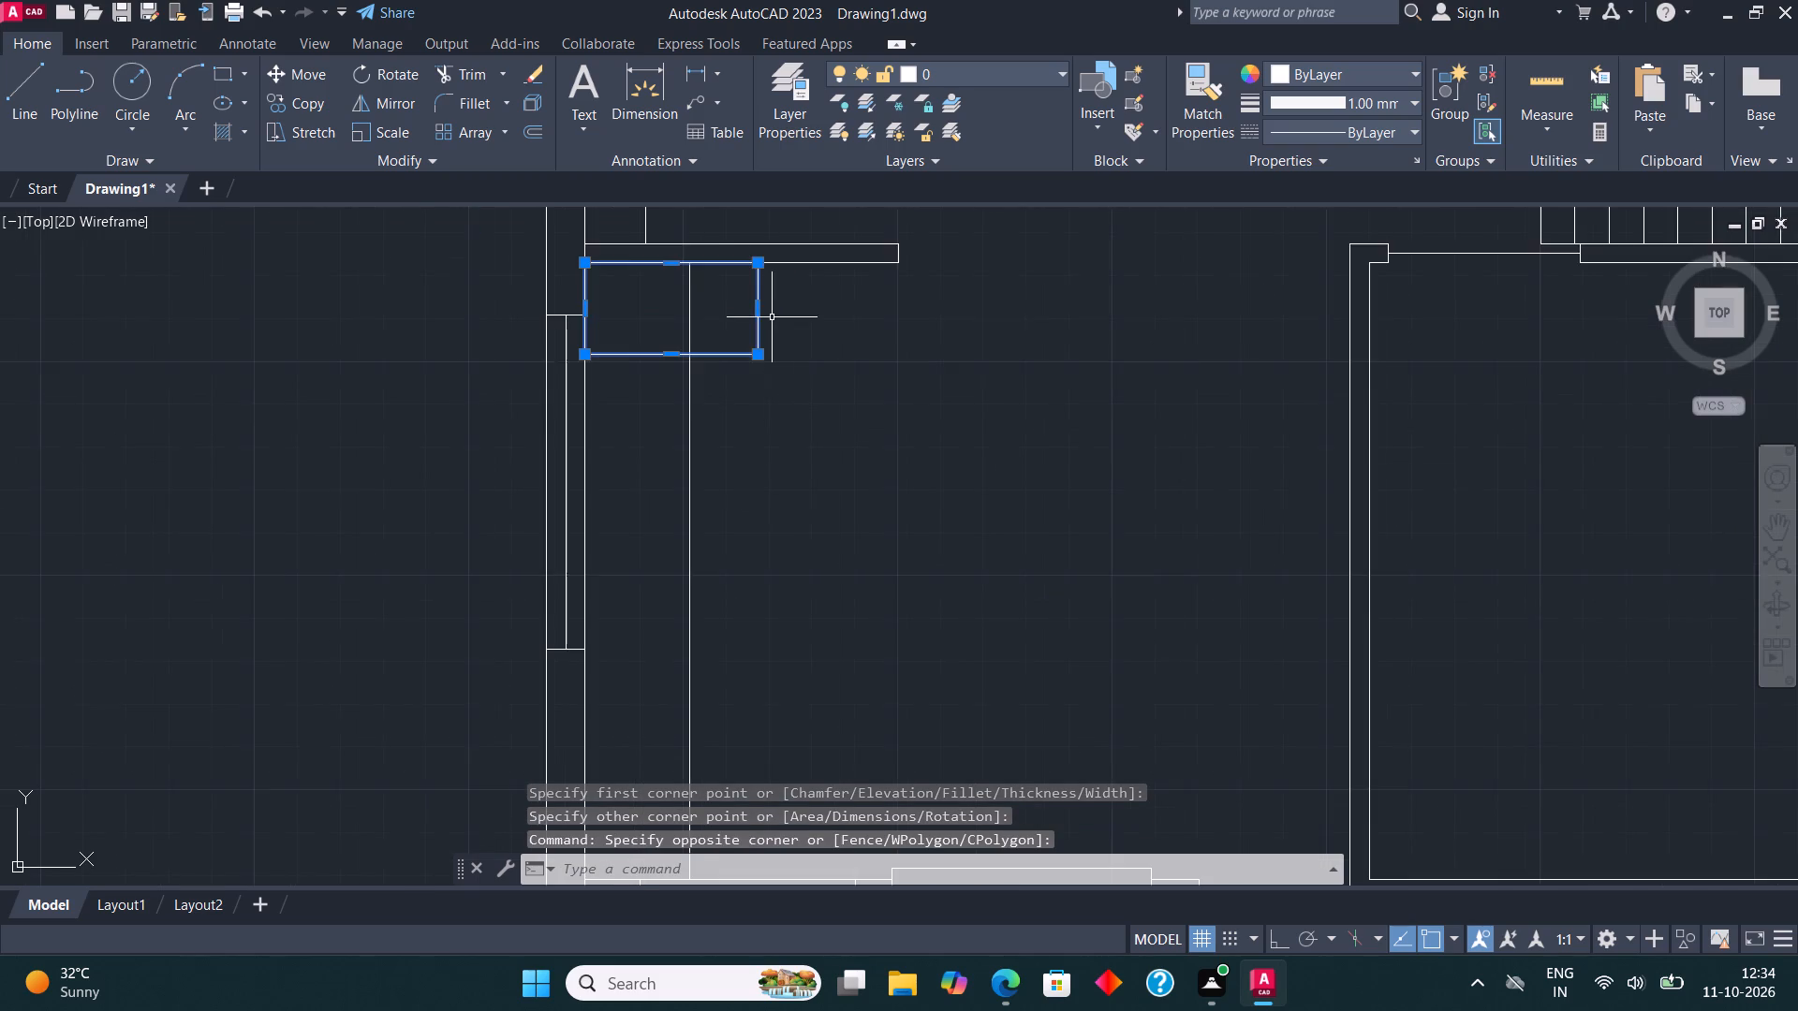
pyautogui.scroll(1, 772, 313)
pyautogui.click(748, 313)
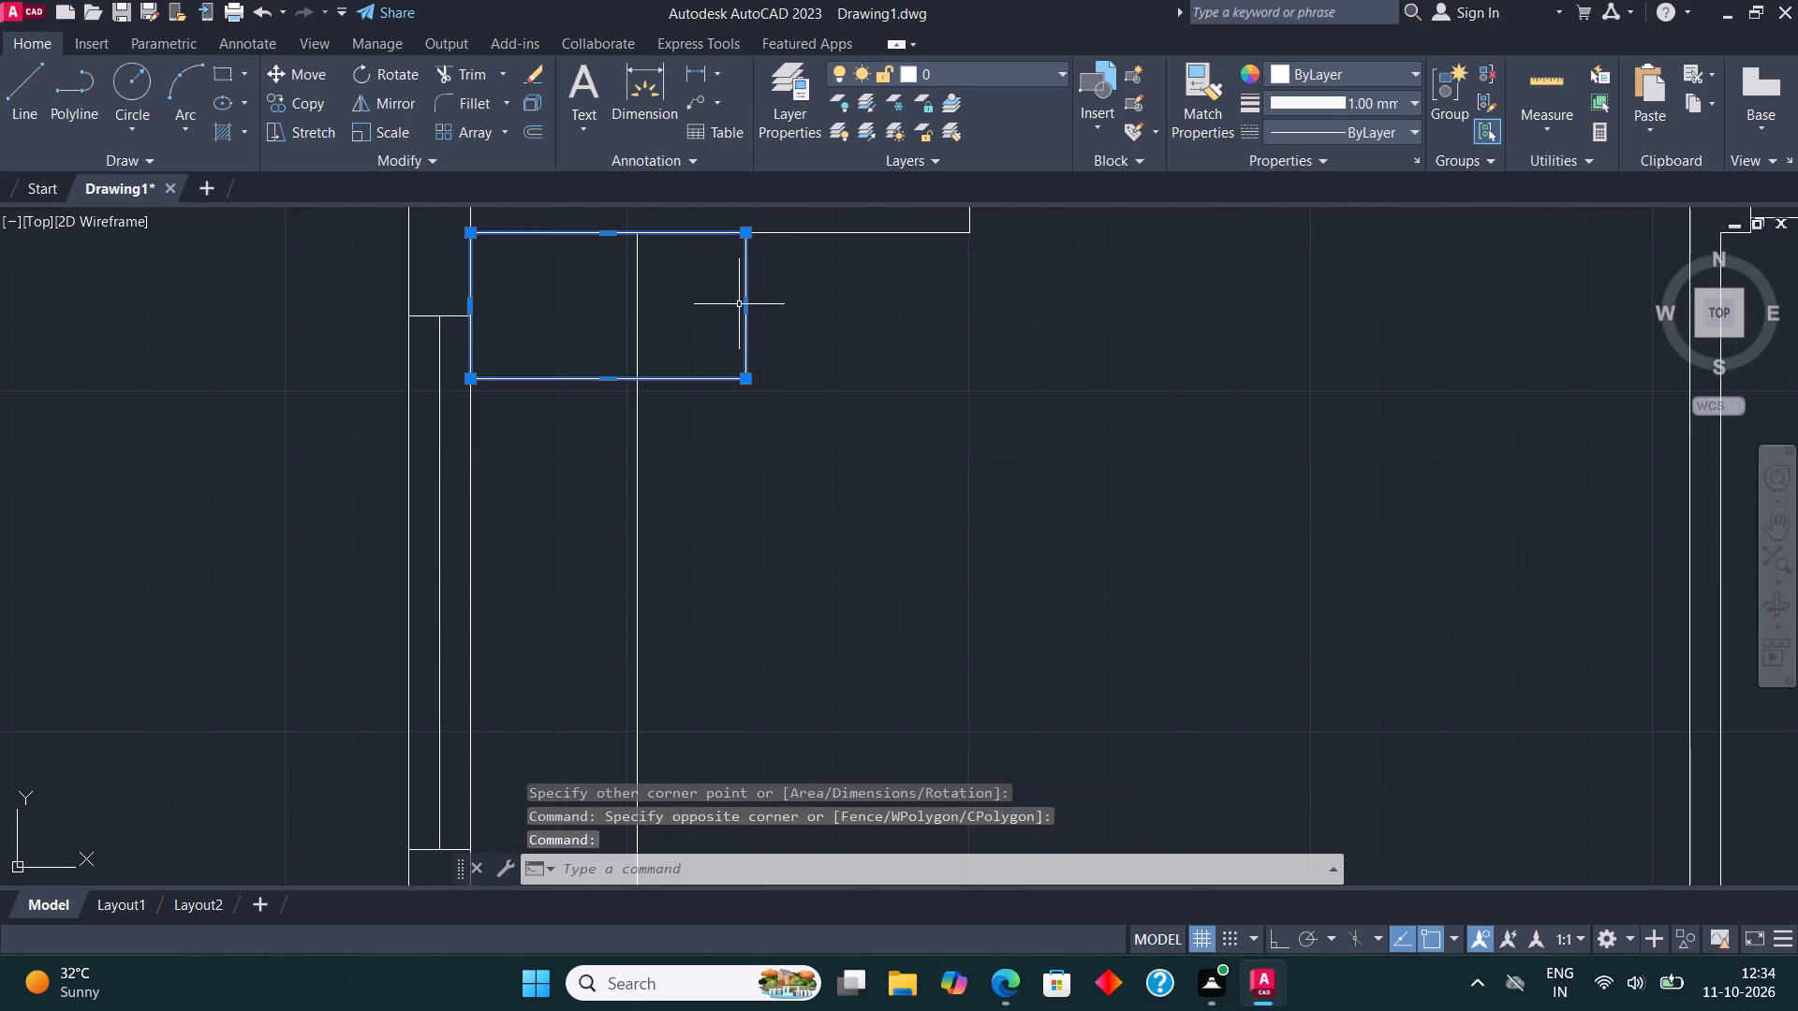
pyautogui.click(744, 305)
pyautogui.click(823, 308)
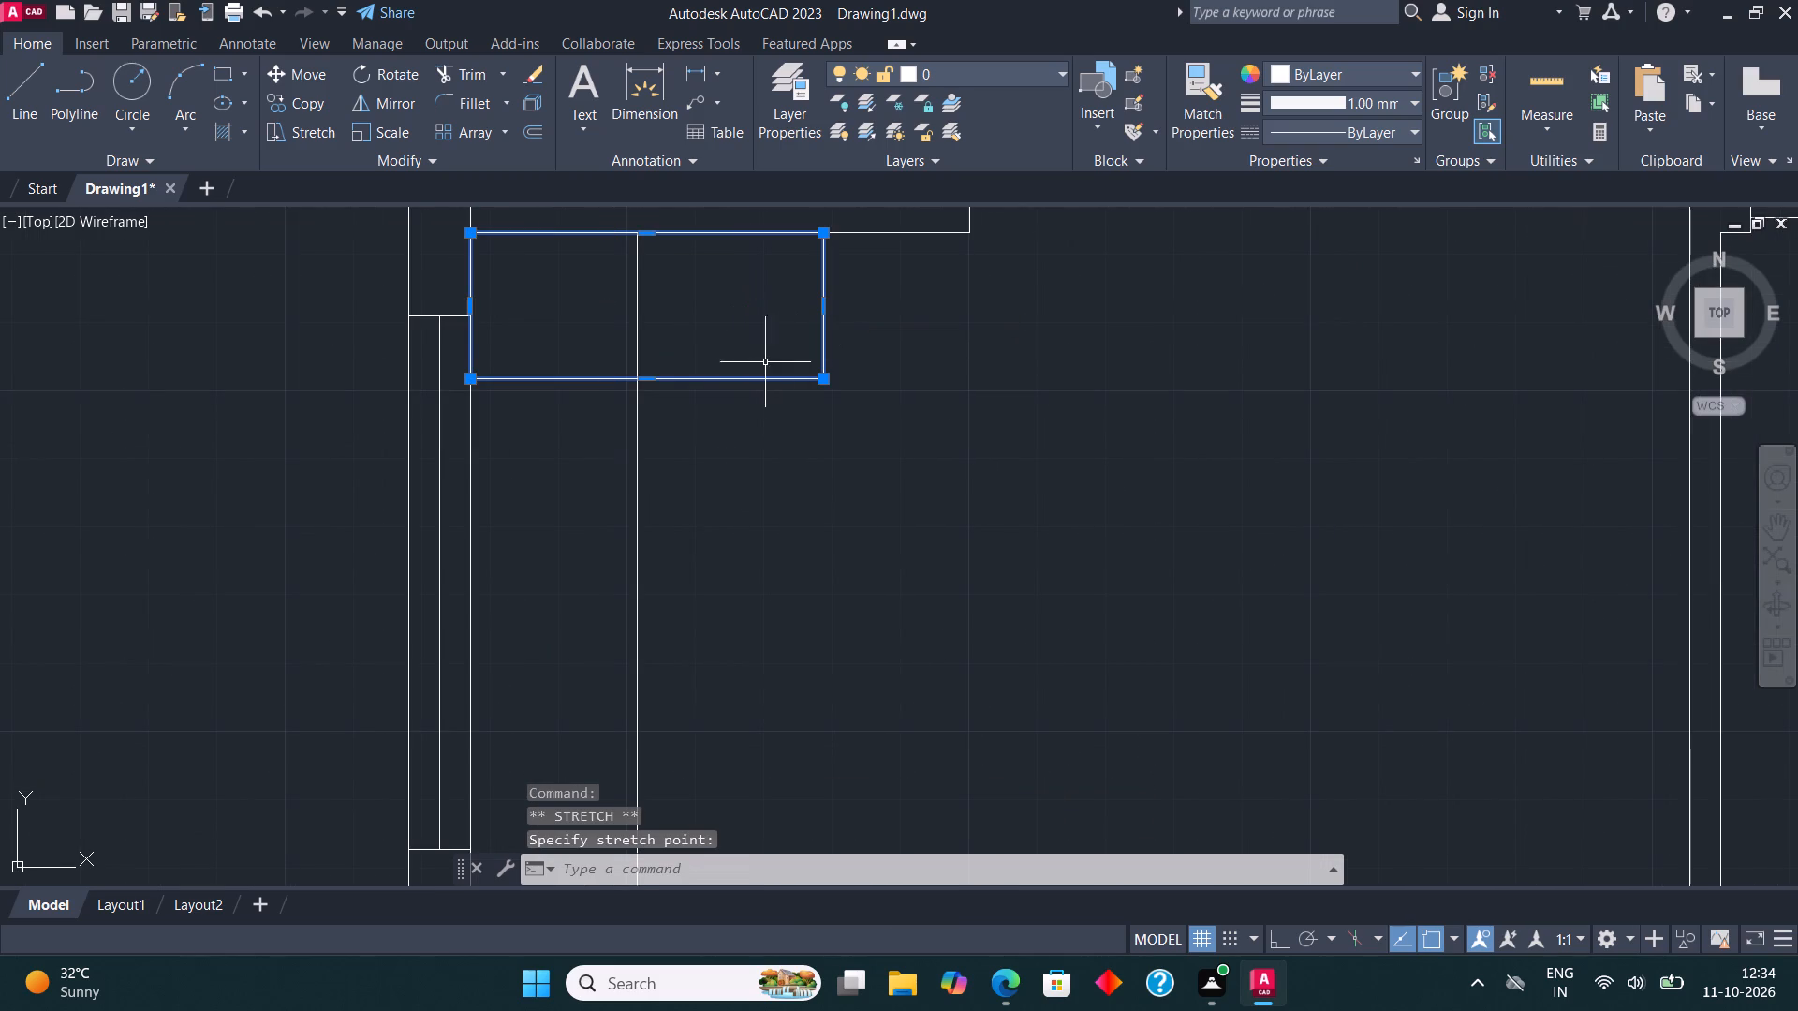
pyautogui.click(820, 304)
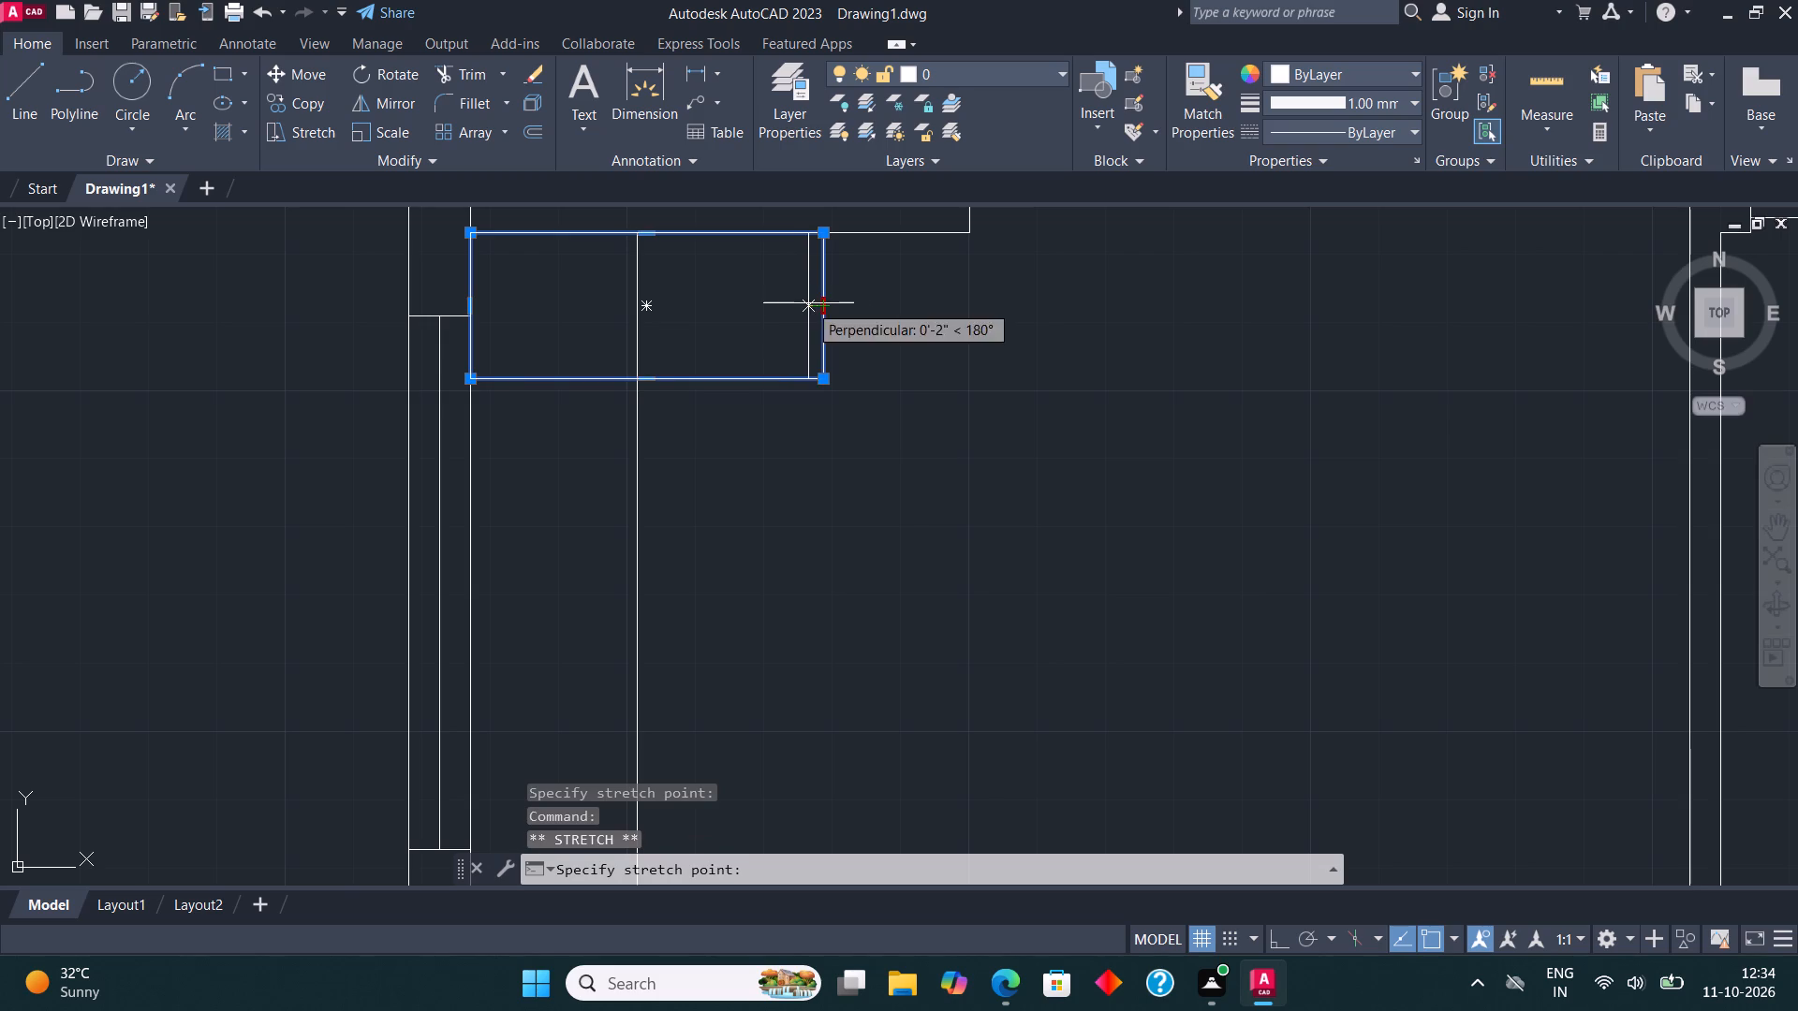
pyautogui.click(808, 303)
pyautogui.press('Escape')
pyautogui.scroll(-2, 792, 383)
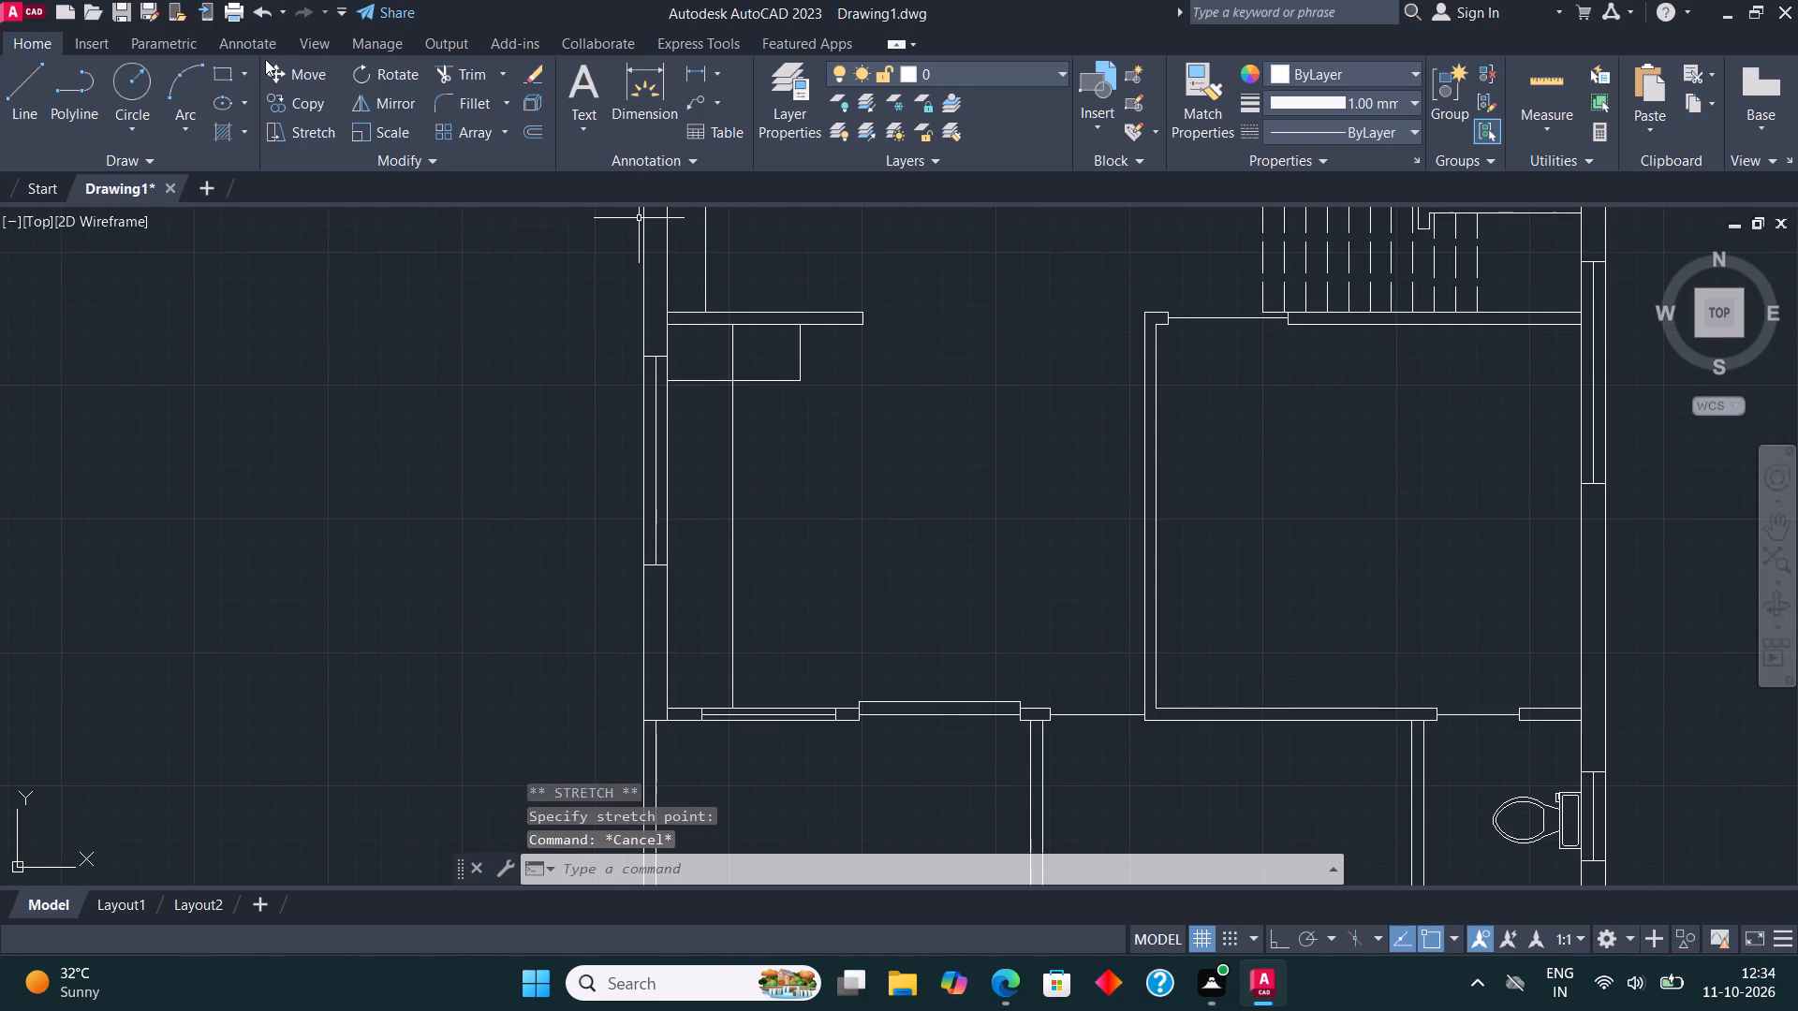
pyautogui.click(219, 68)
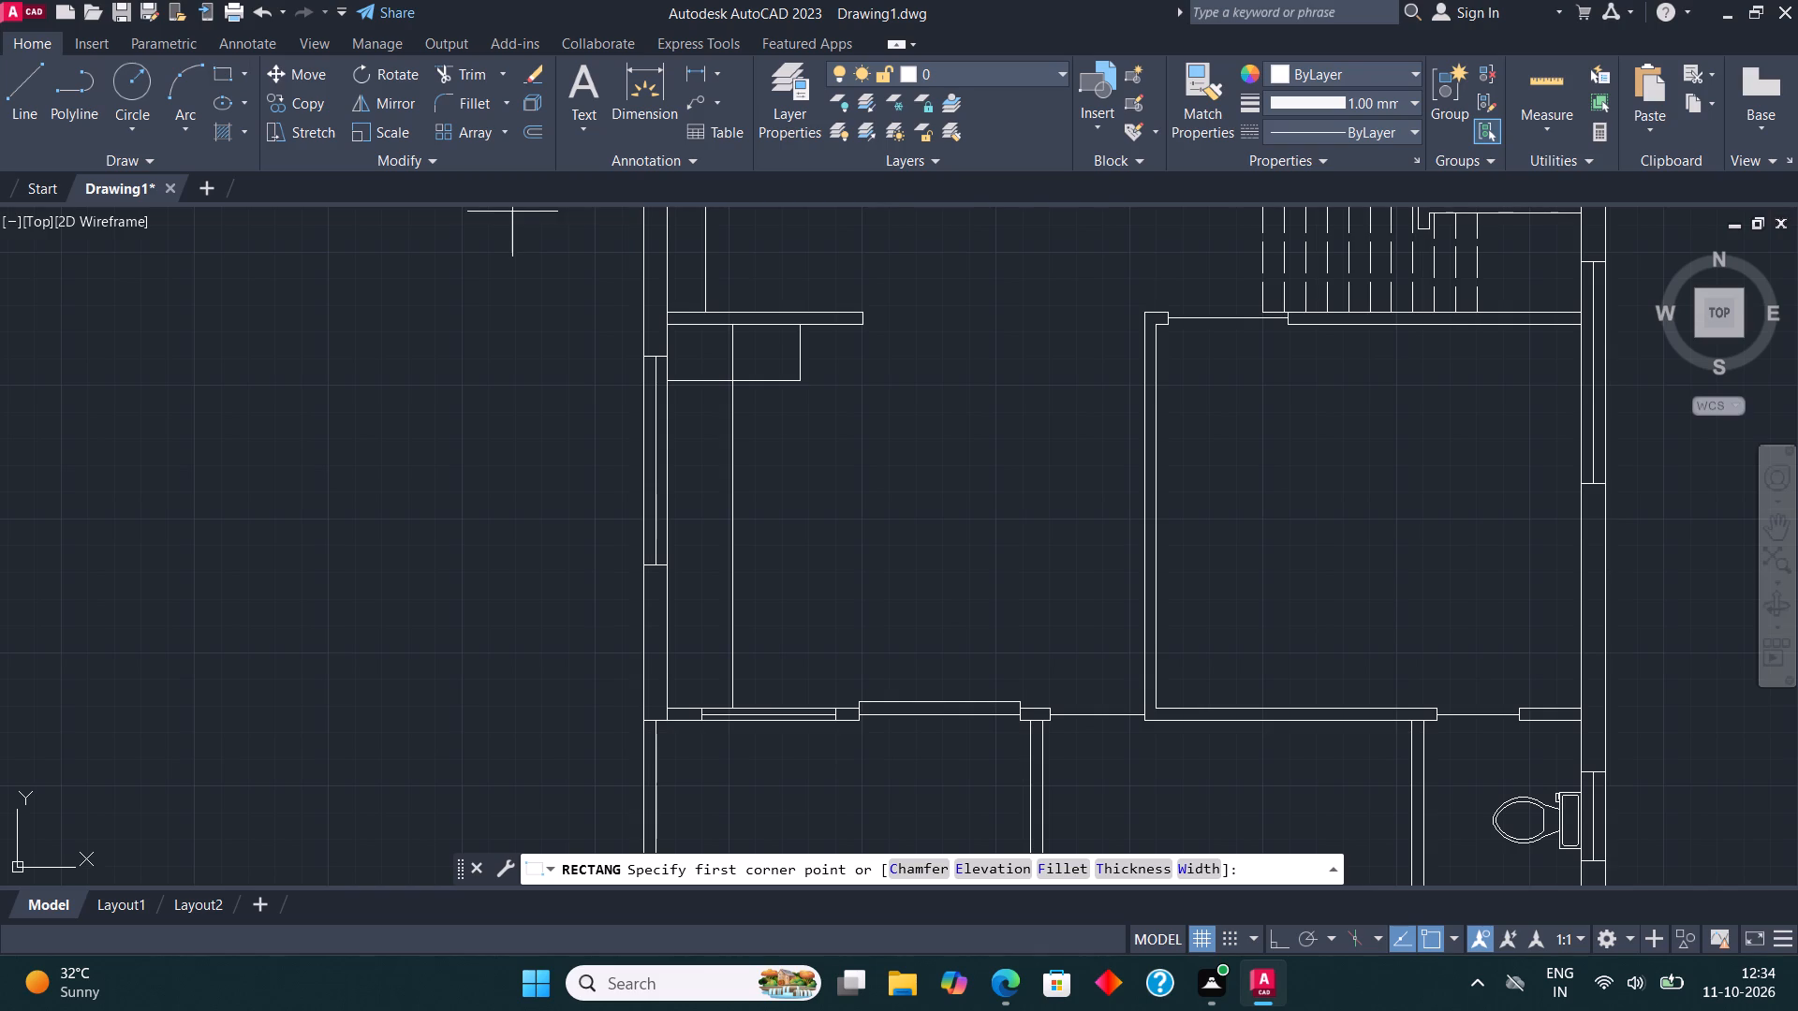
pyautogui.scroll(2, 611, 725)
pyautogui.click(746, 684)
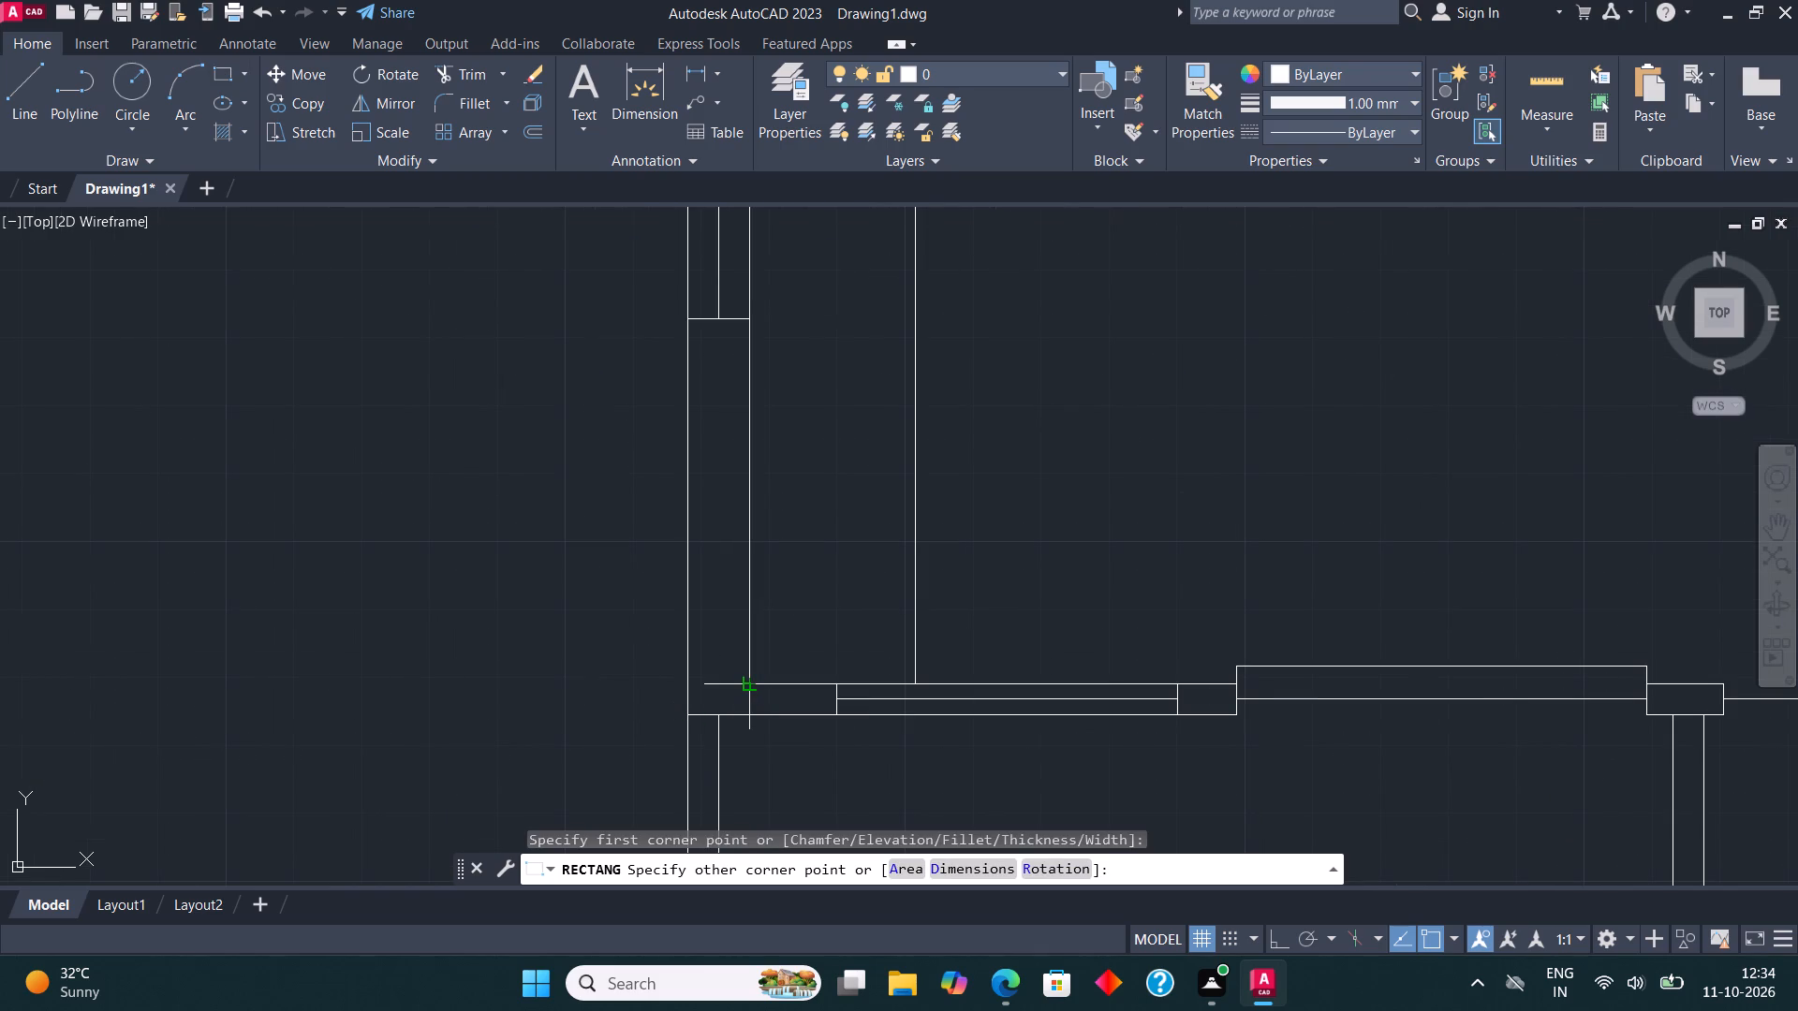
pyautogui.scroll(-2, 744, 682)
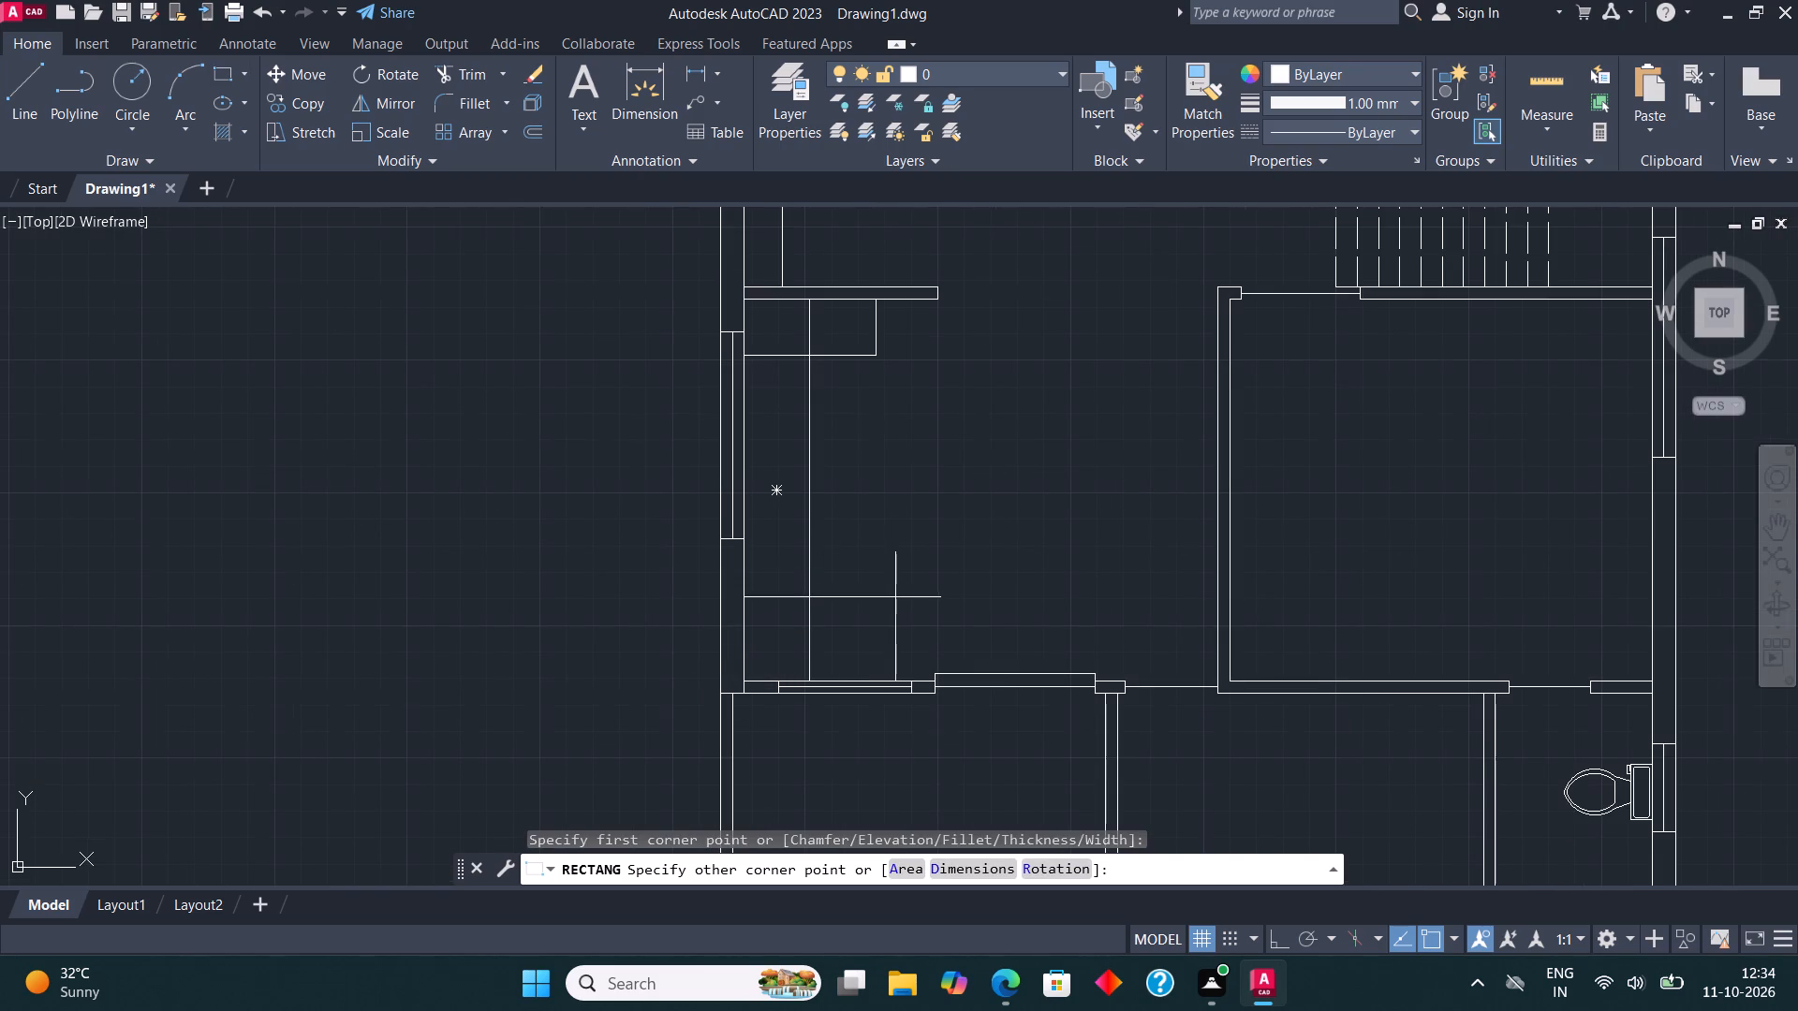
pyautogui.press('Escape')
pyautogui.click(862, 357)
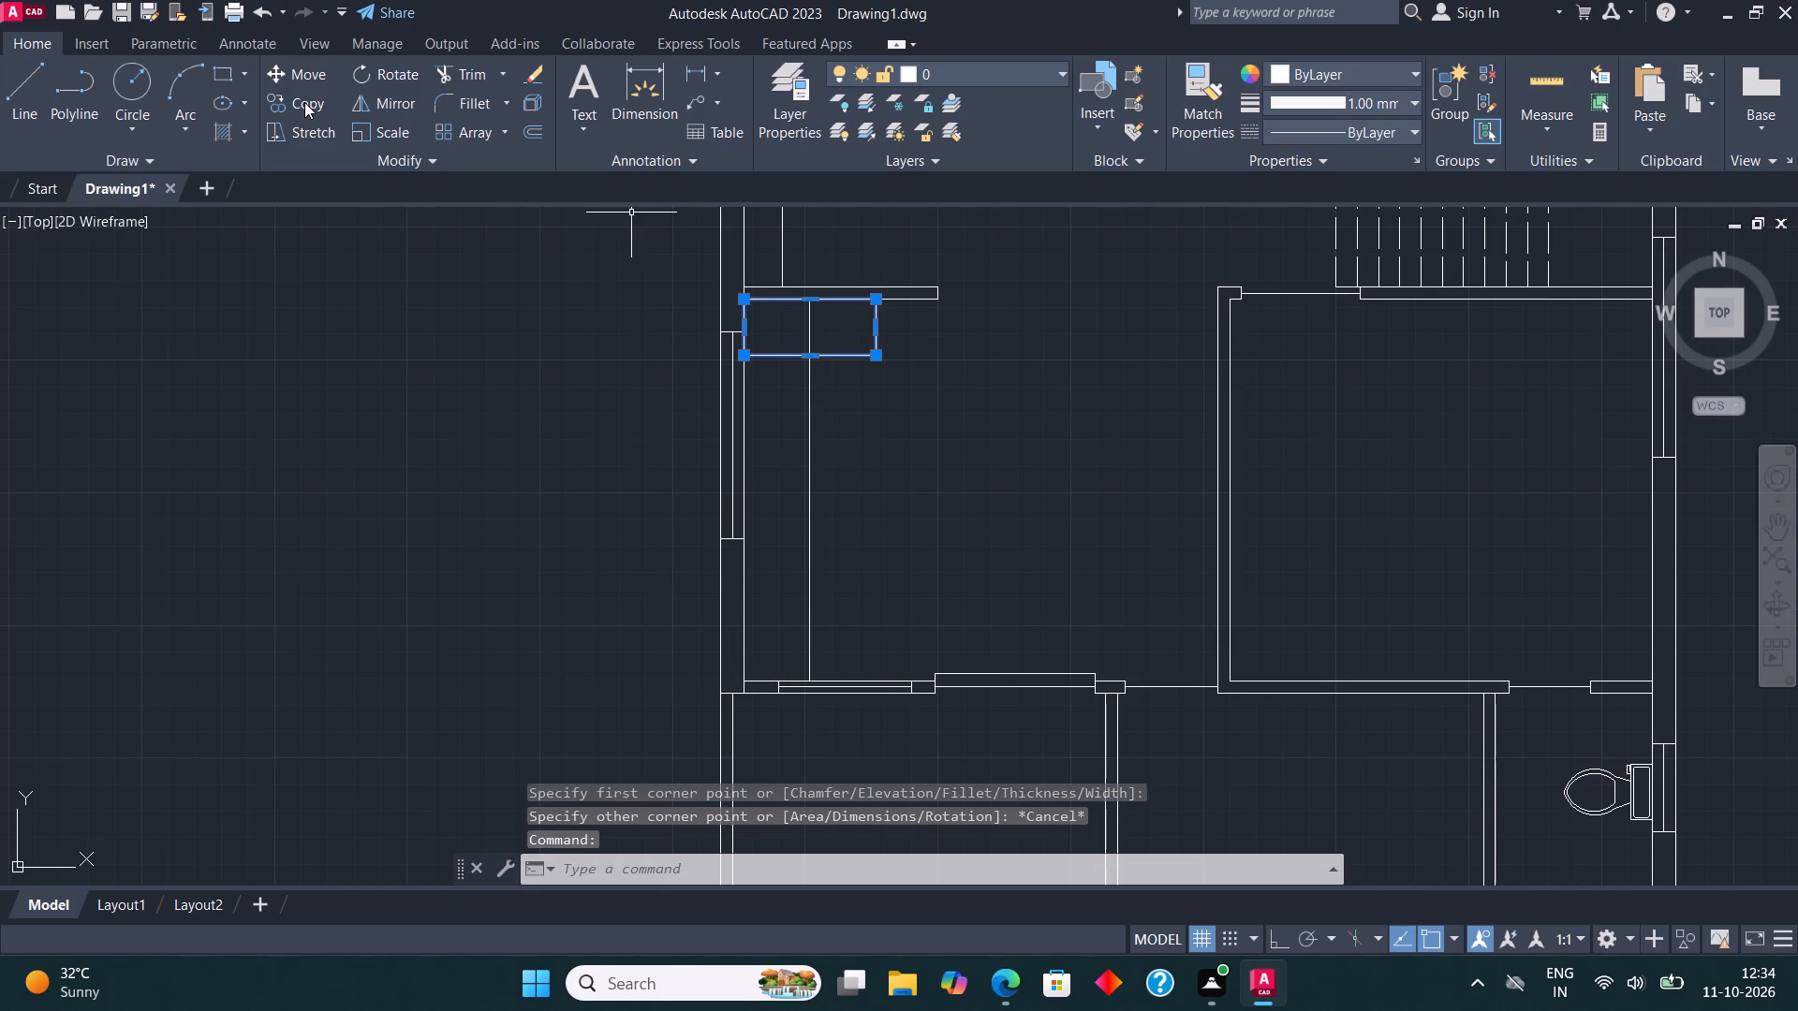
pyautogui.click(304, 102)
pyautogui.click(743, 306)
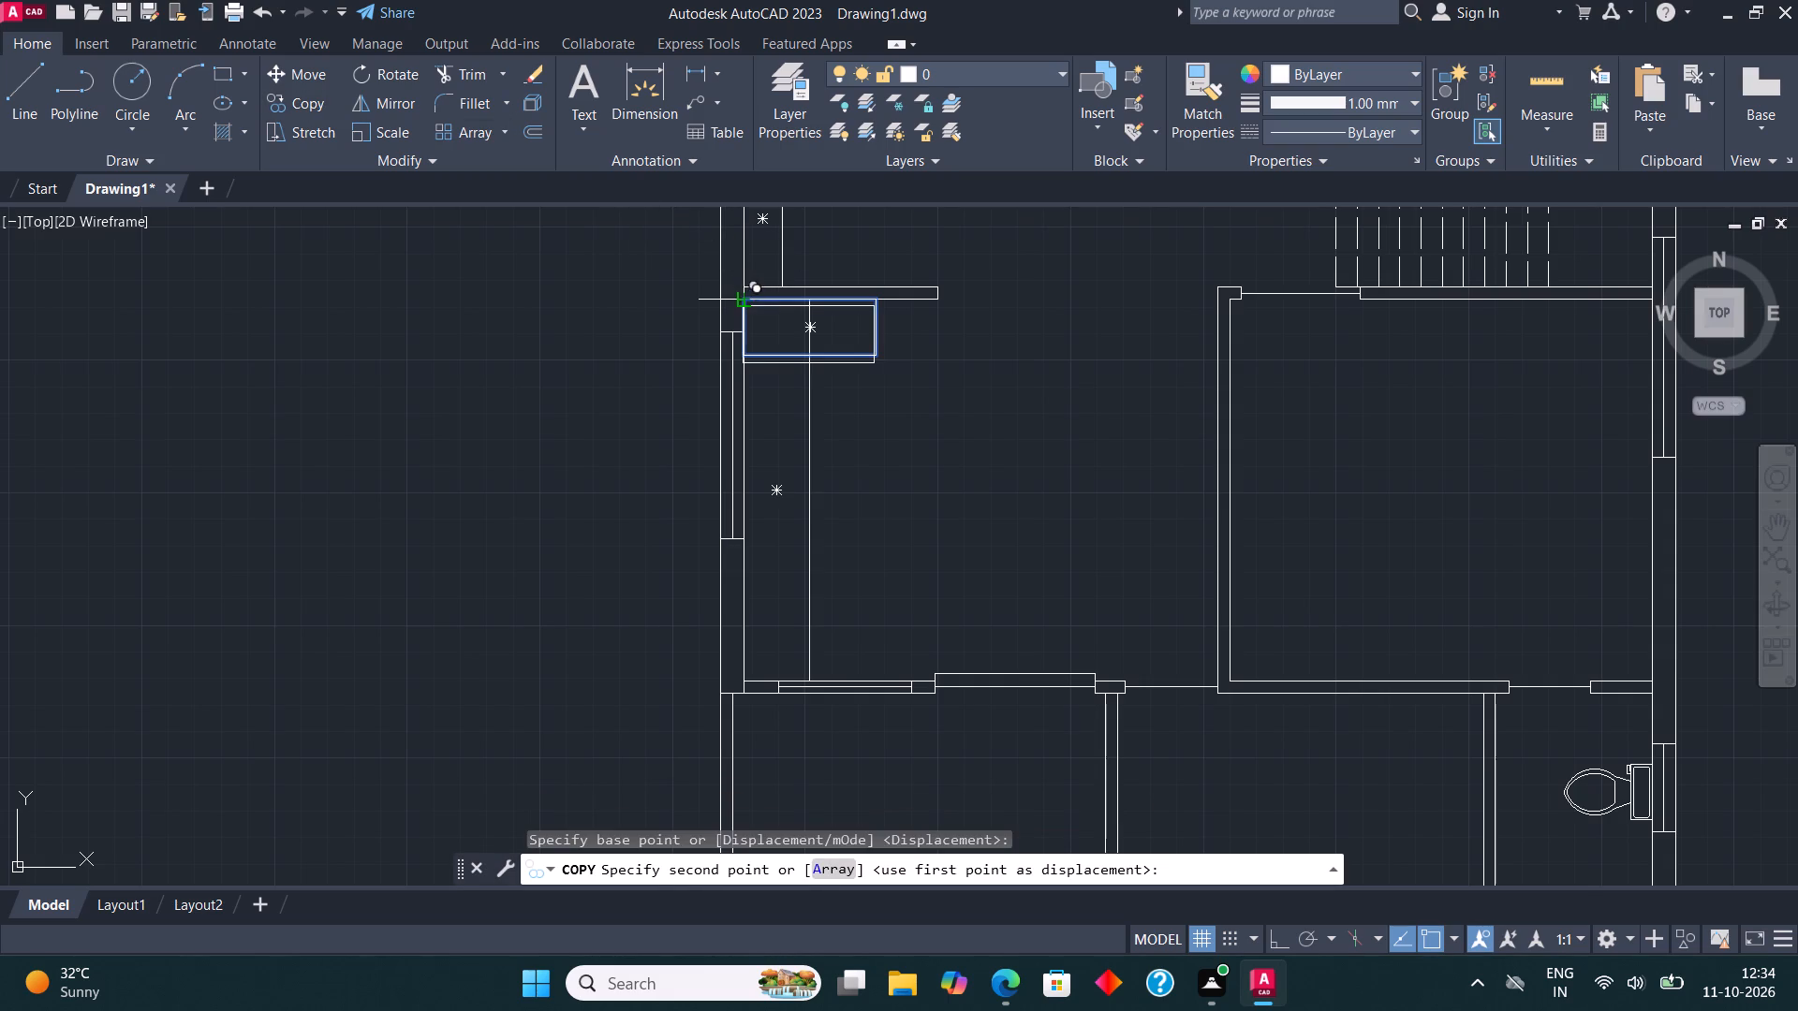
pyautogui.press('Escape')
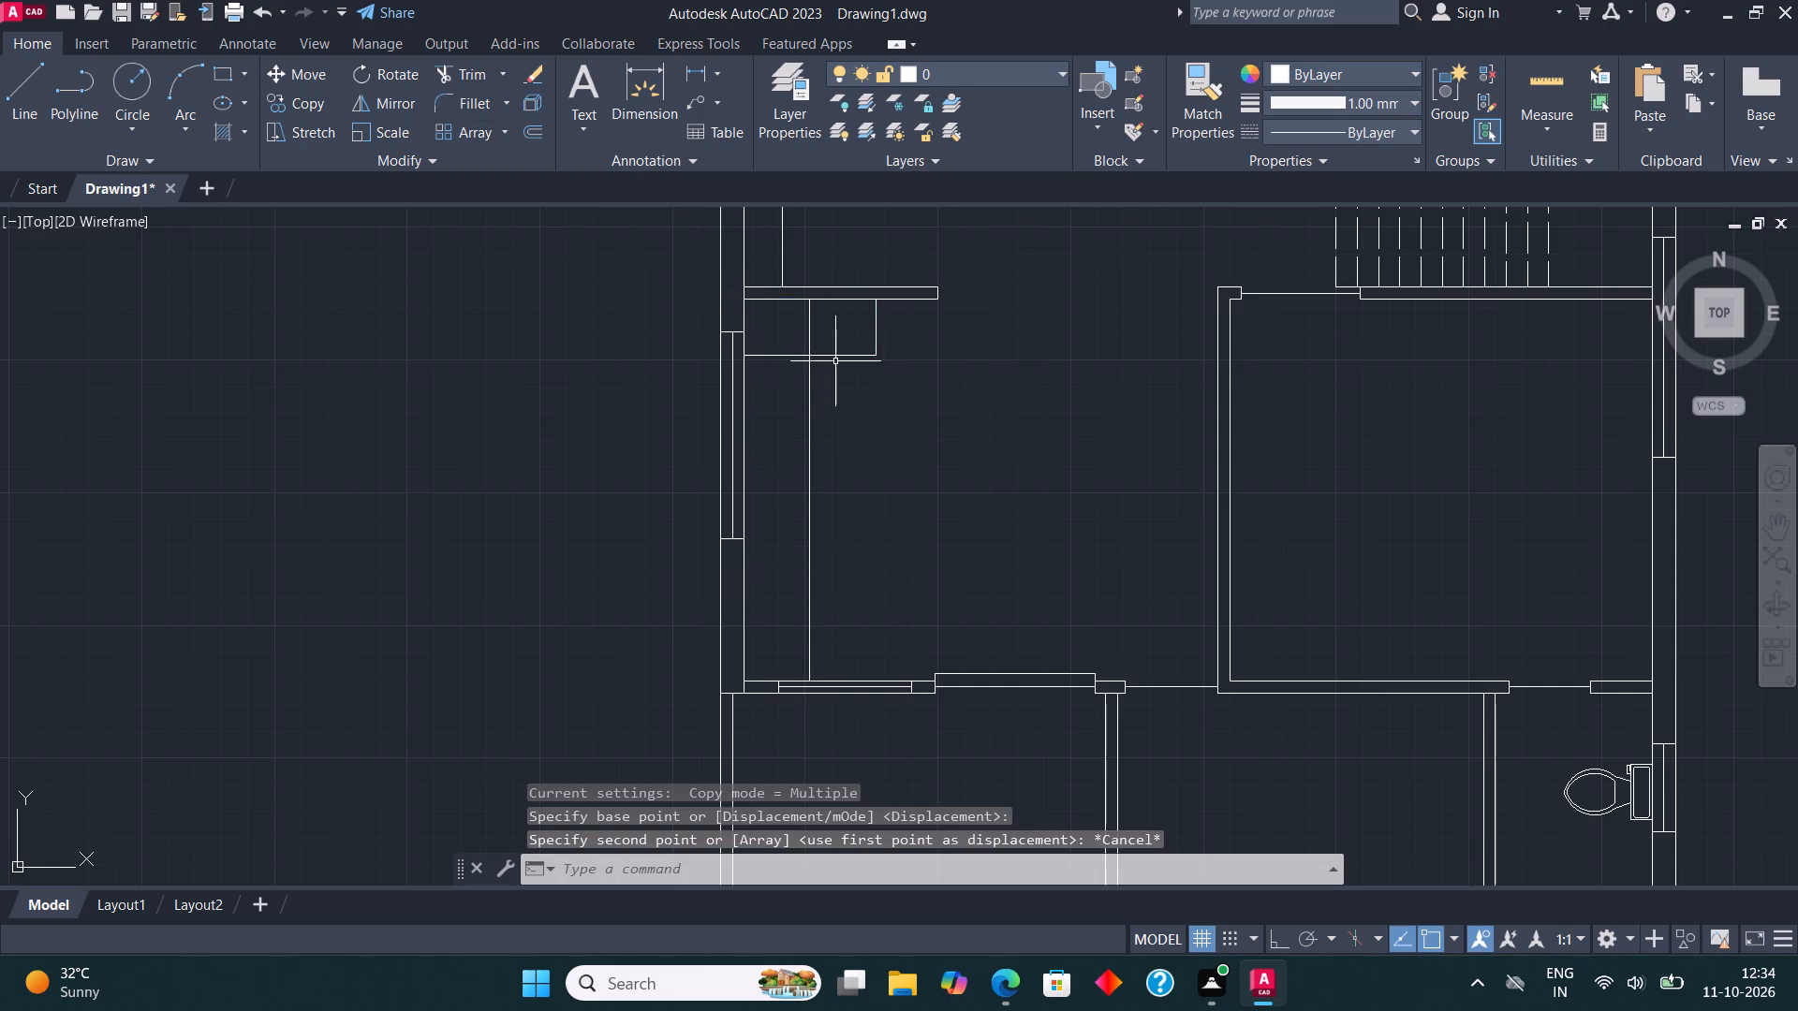
# Copy the horizontal rectangle from its lower-left corner to the room's bottom-left inner corner.
pyautogui.click(833, 353)
pyautogui.click(291, 103)
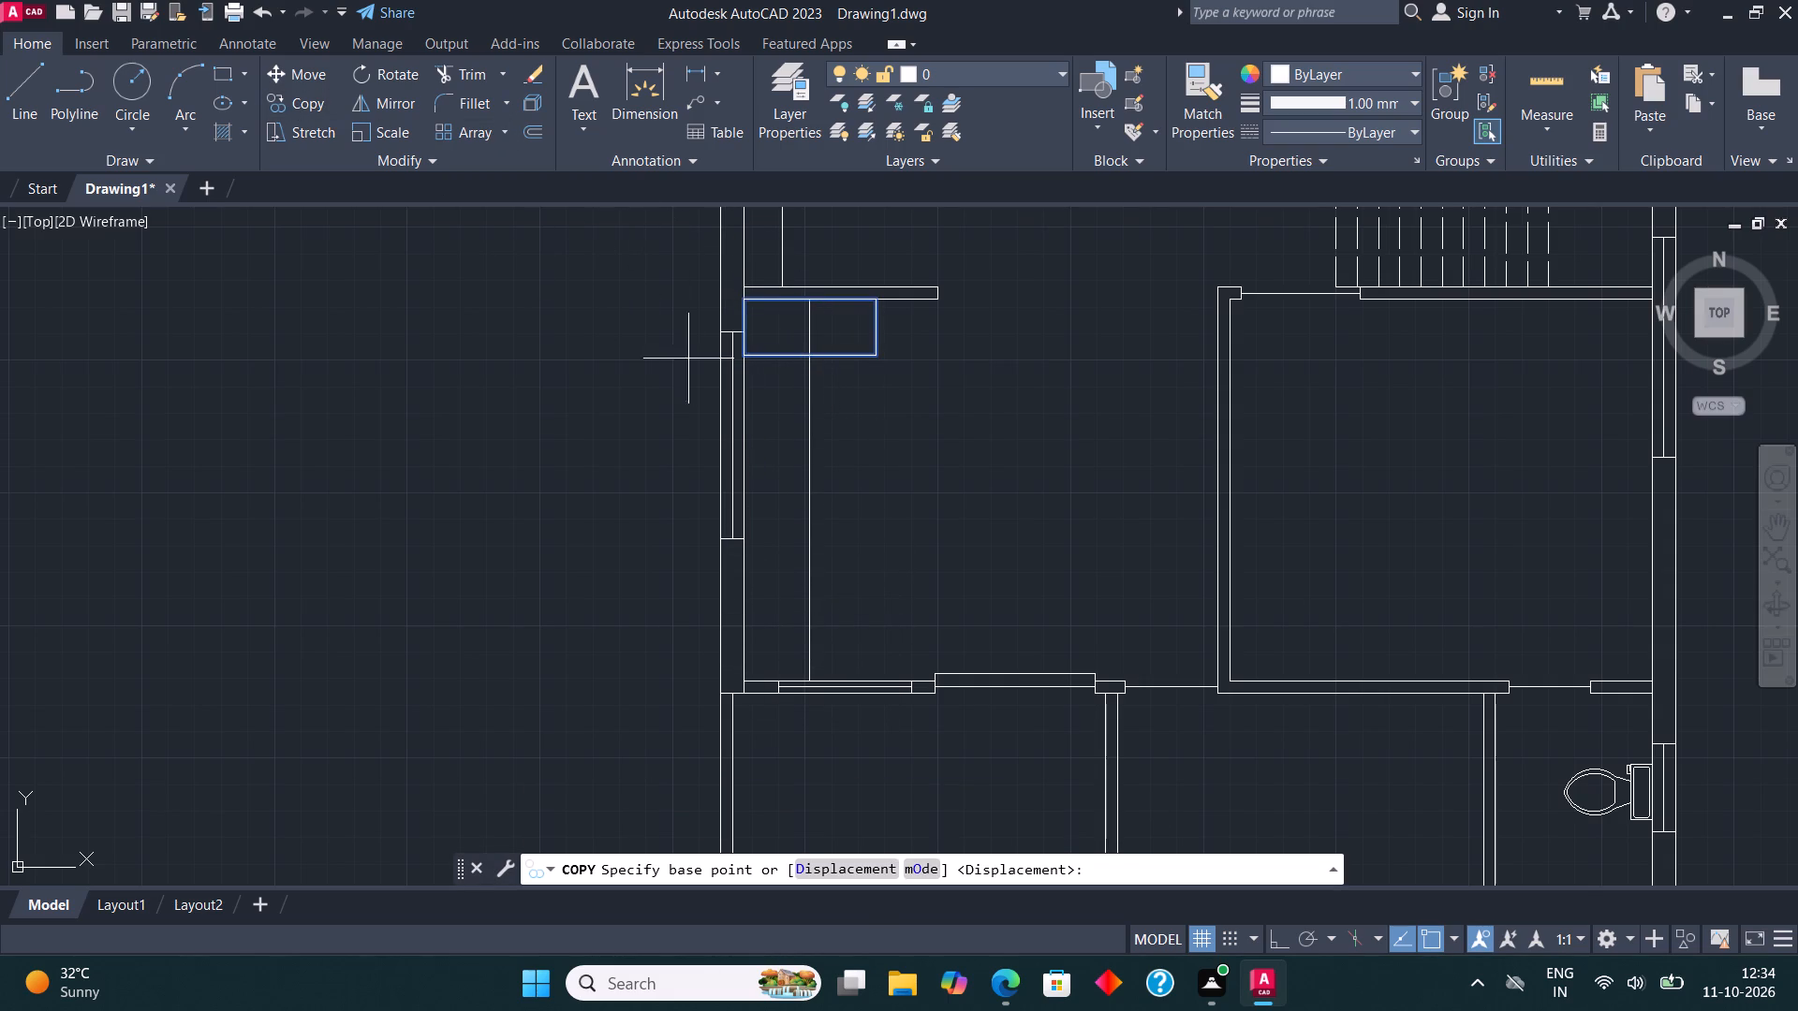
pyautogui.click(744, 355)
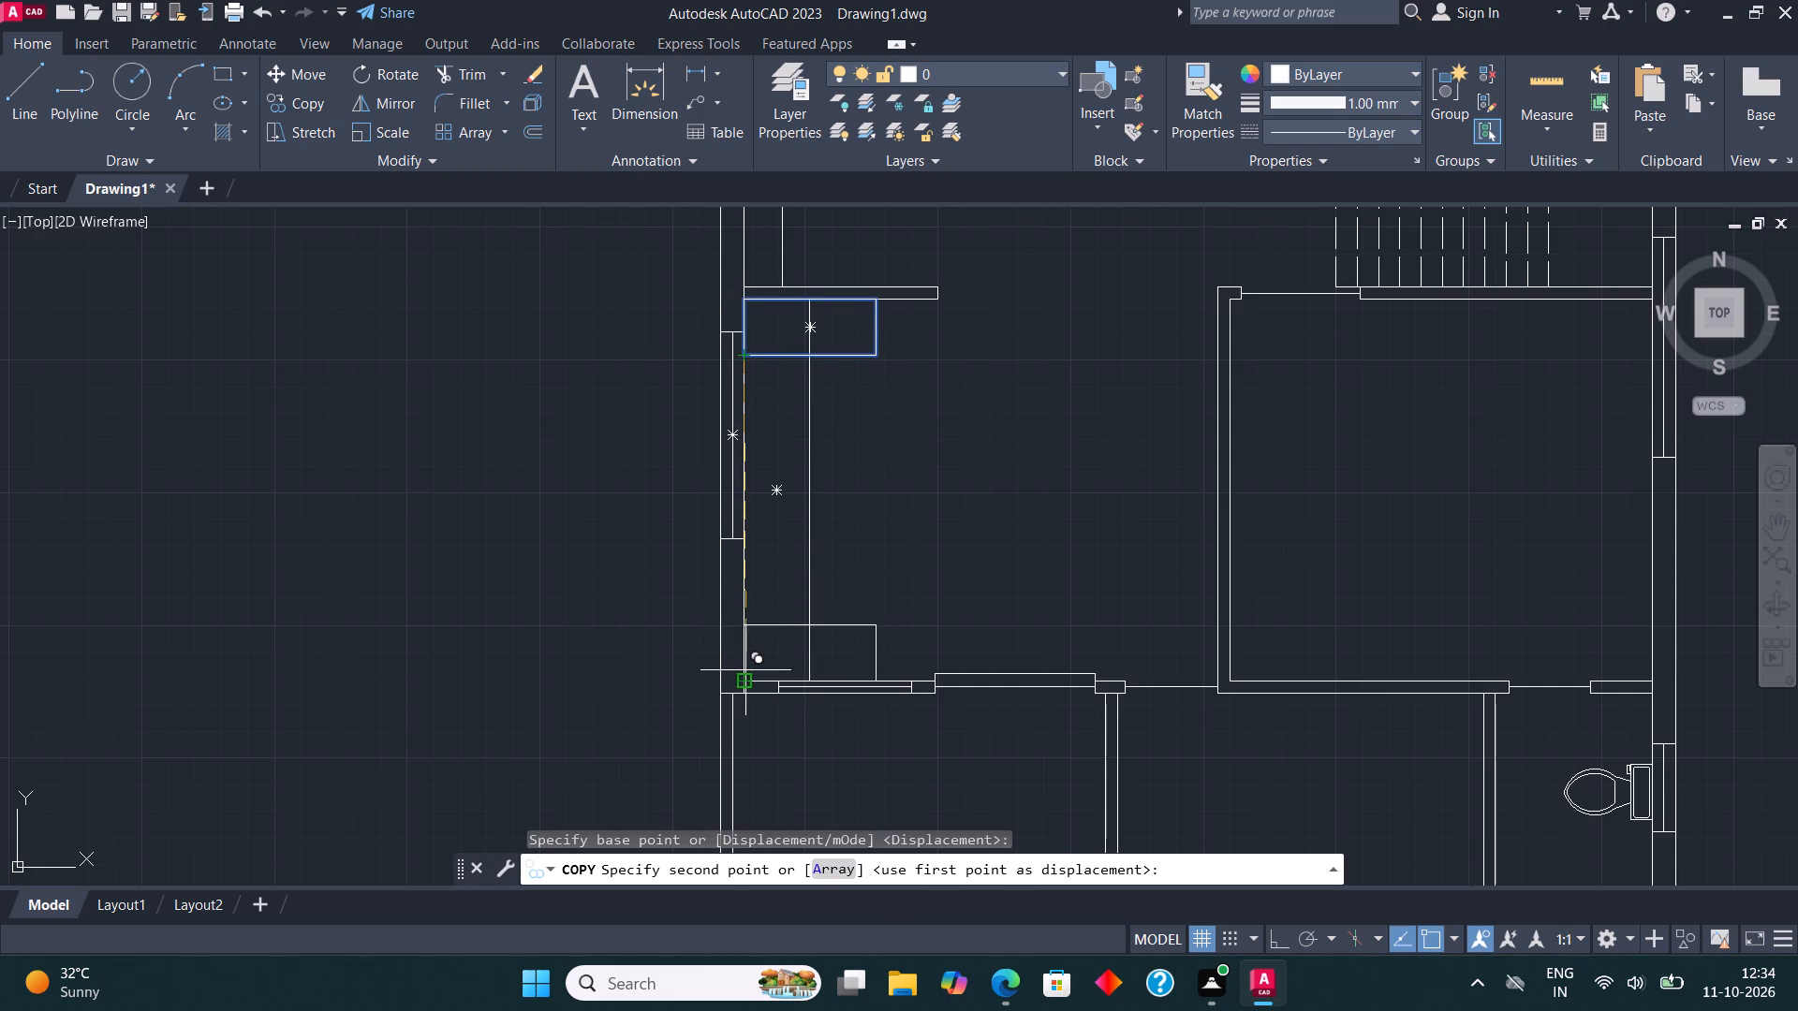
pyautogui.click(745, 670)
pyautogui.press('Escape')
# Draw a horizontal divider line across the tall rectangle, a short distance below the upper horizontal rectangle.
pyautogui.moveTo(783, 480); pyautogui.dragTo(708, 476, button='middle')
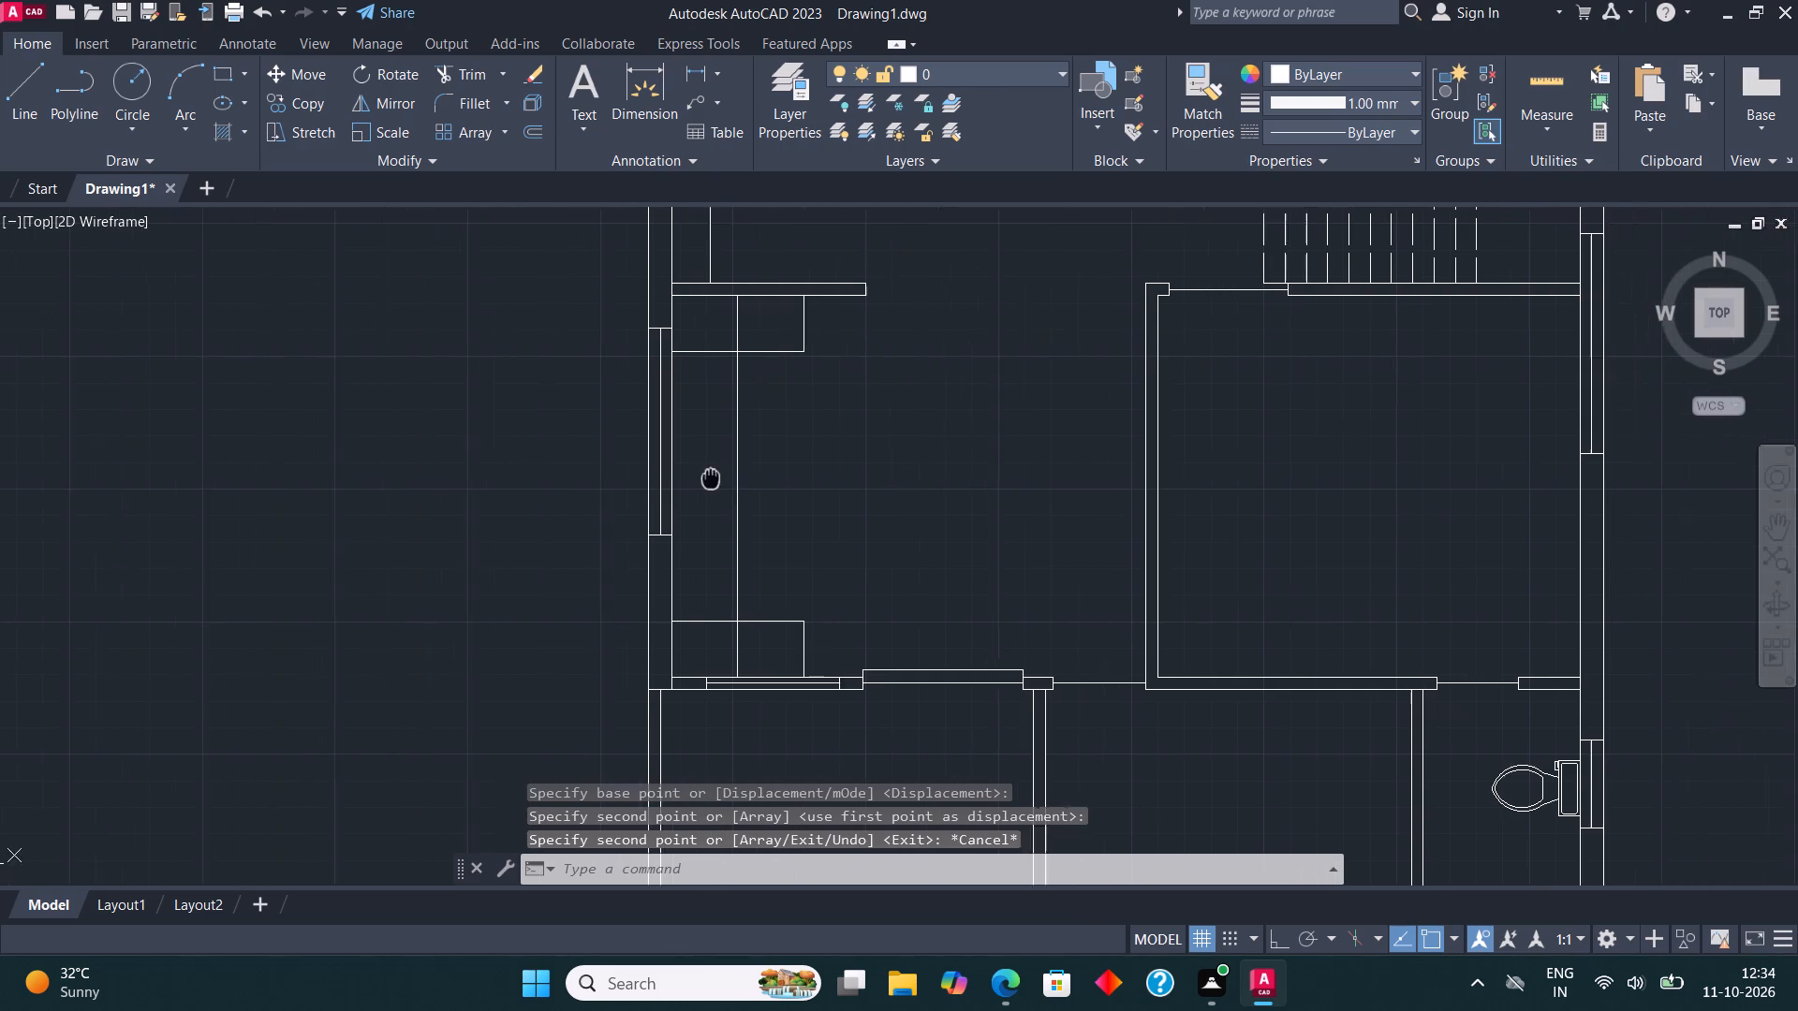
pyautogui.moveTo(708, 476); pyautogui.dragTo(676, 480, button='middle')
pyautogui.scroll(2, 716, 371)
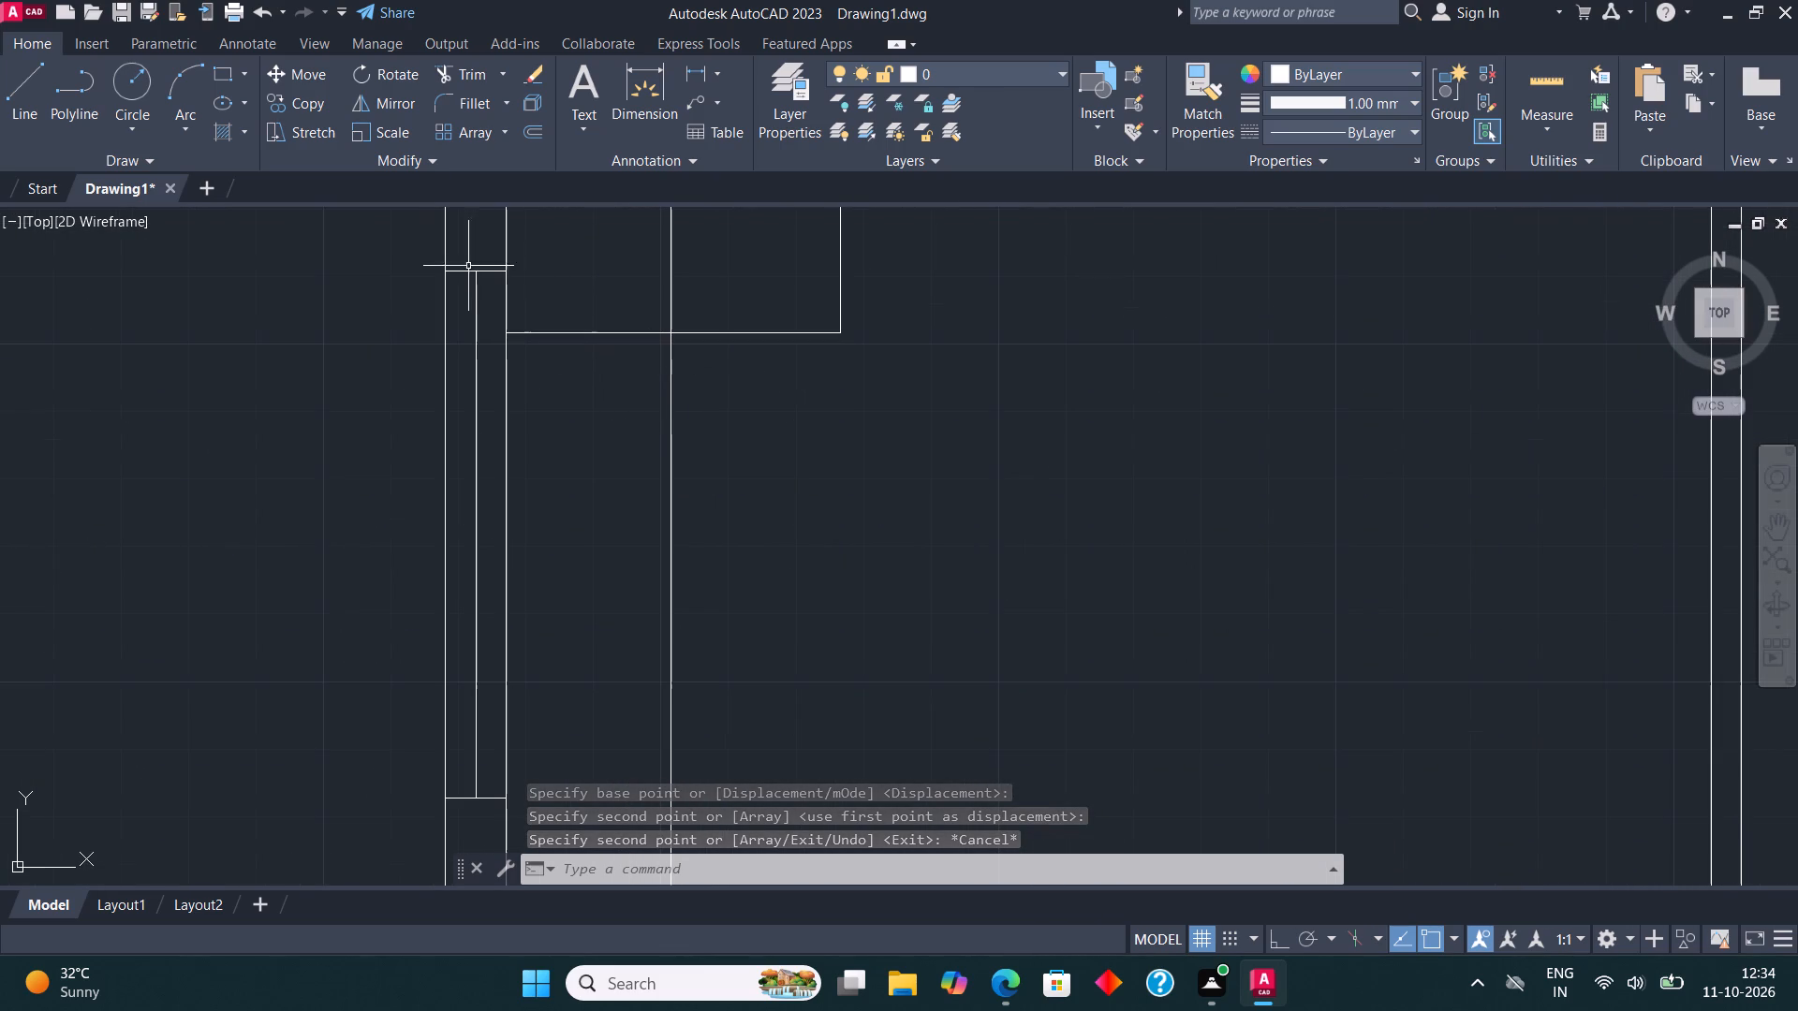
pyautogui.click(13, 88)
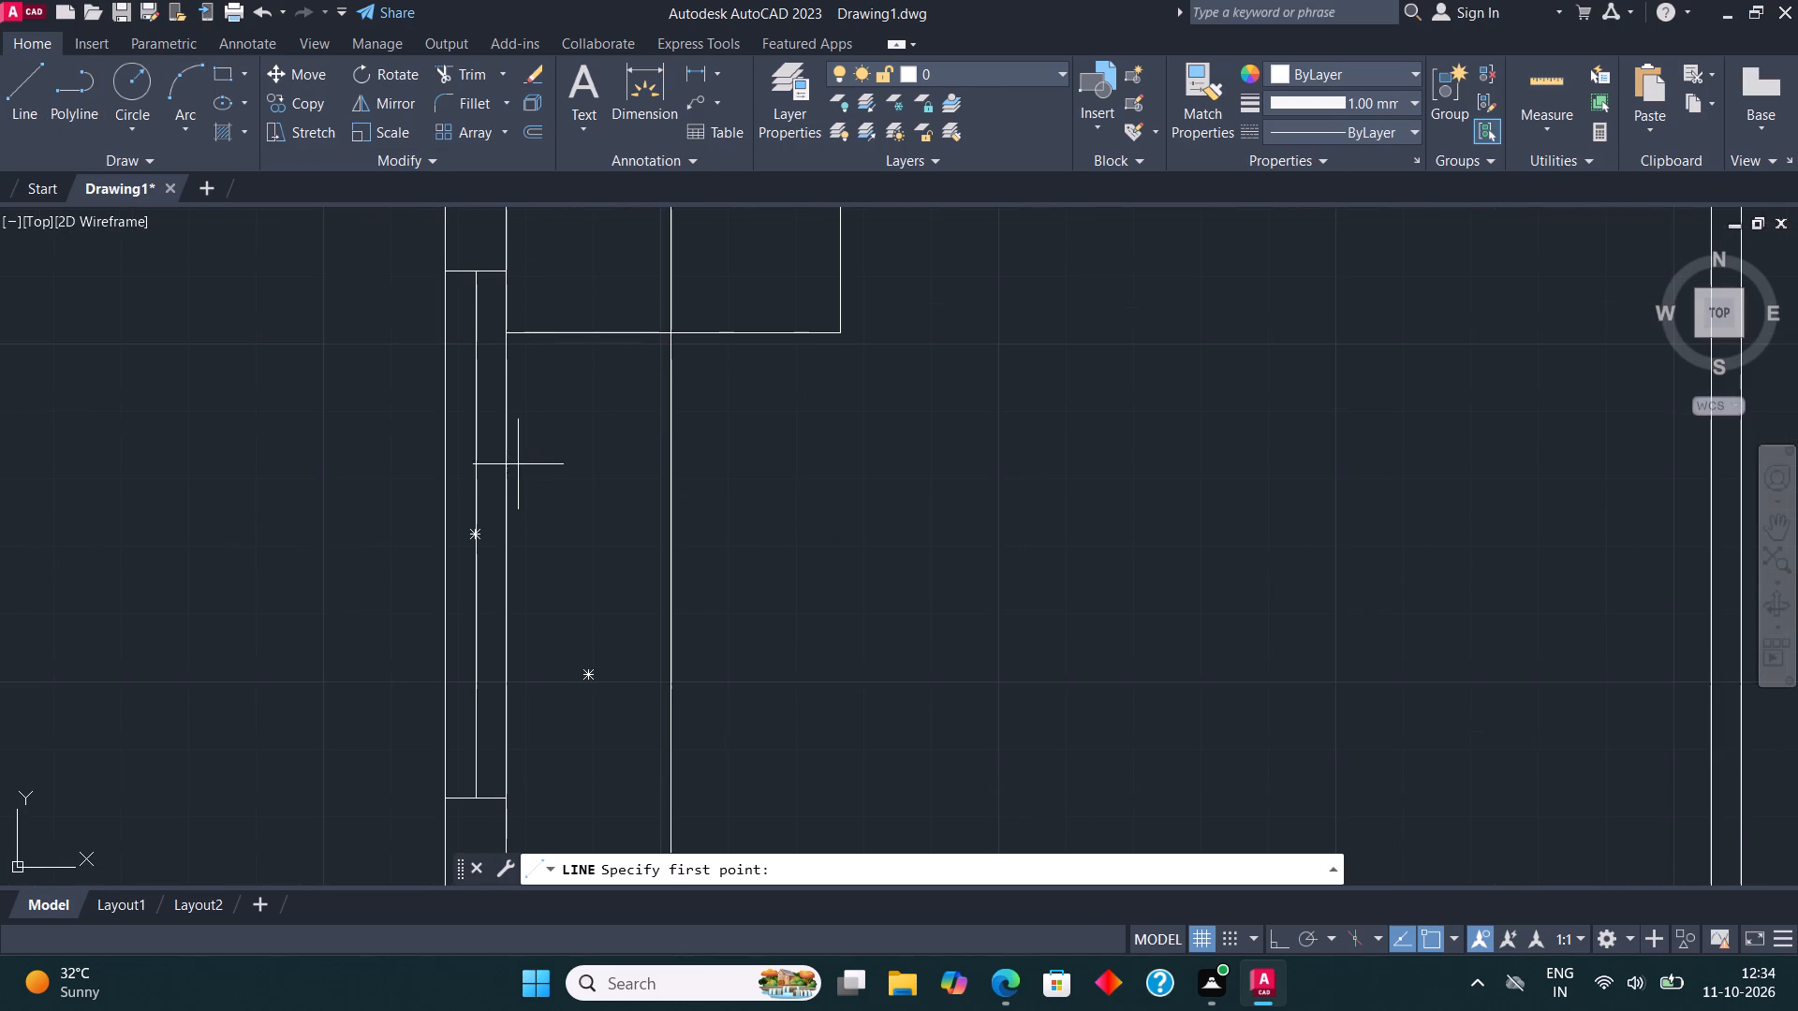
pyautogui.click(506, 480)
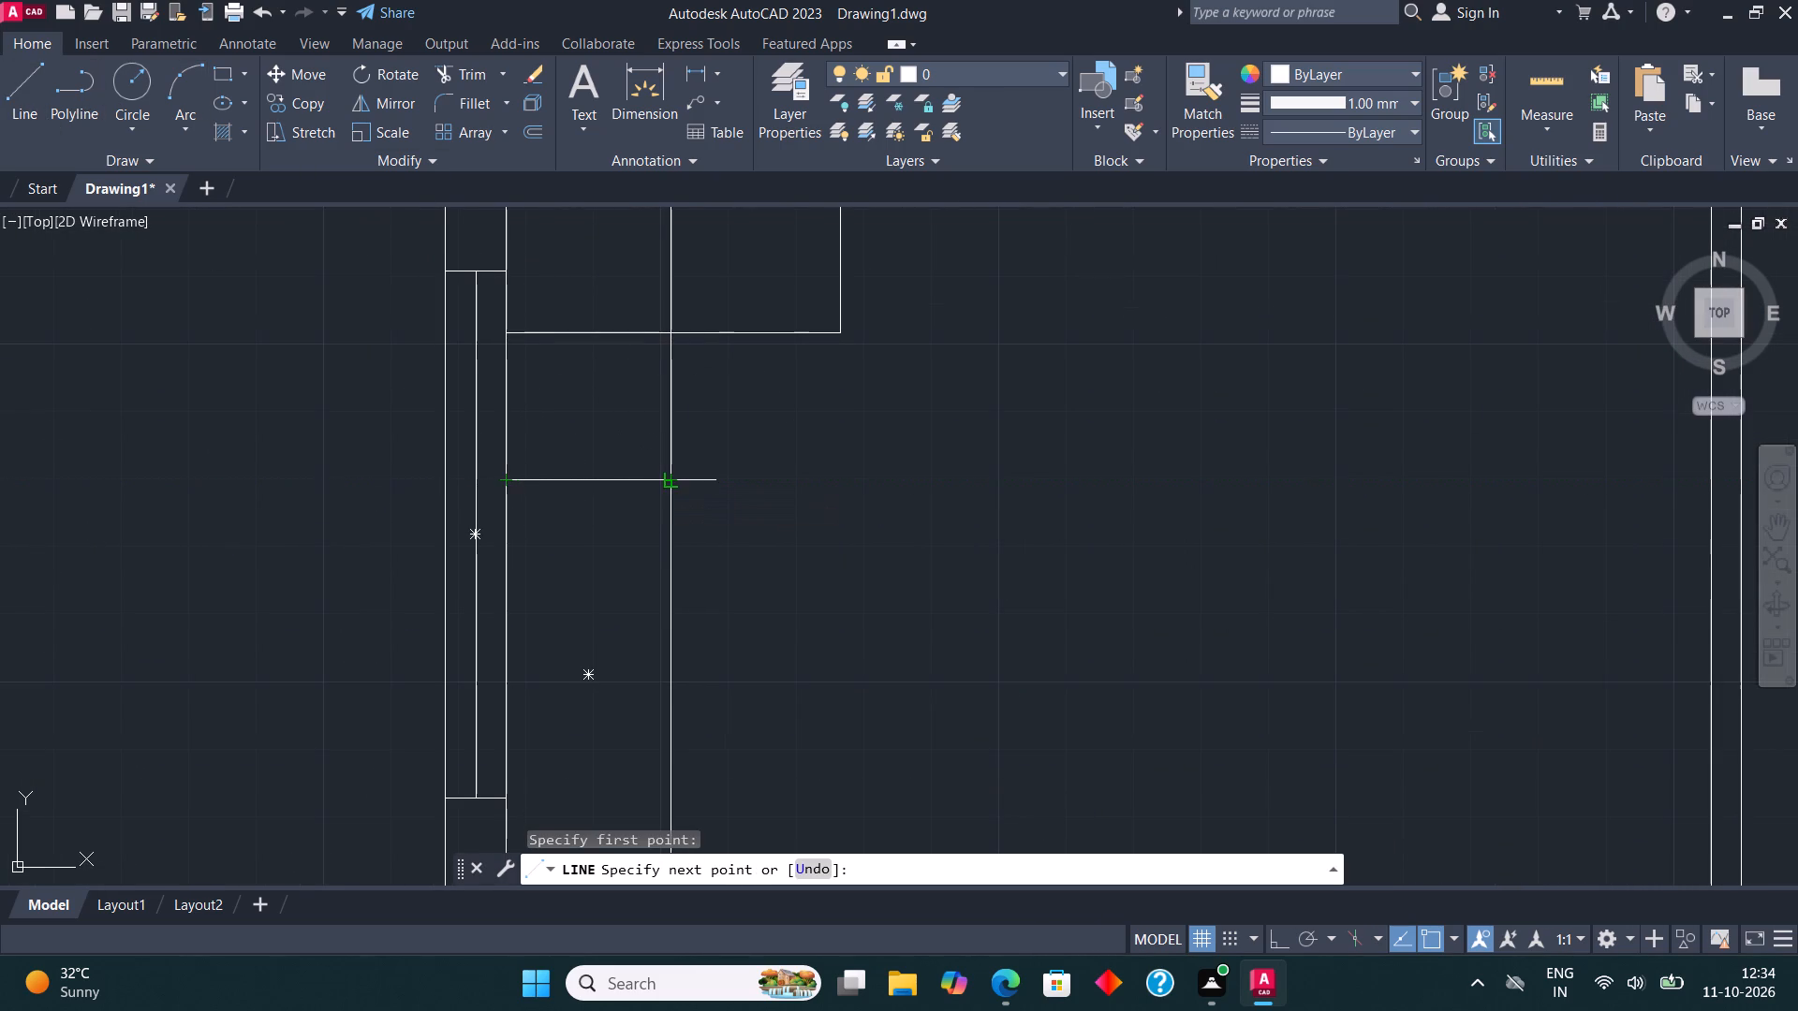
pyautogui.click(670, 479)
pyautogui.press('Escape')
# Copy the divider line twice straight down inside the tall rectangle, with the second copy level with the window's lower end.
pyautogui.scroll(-3, 761, 471)
pyautogui.scroll(1, 771, 474)
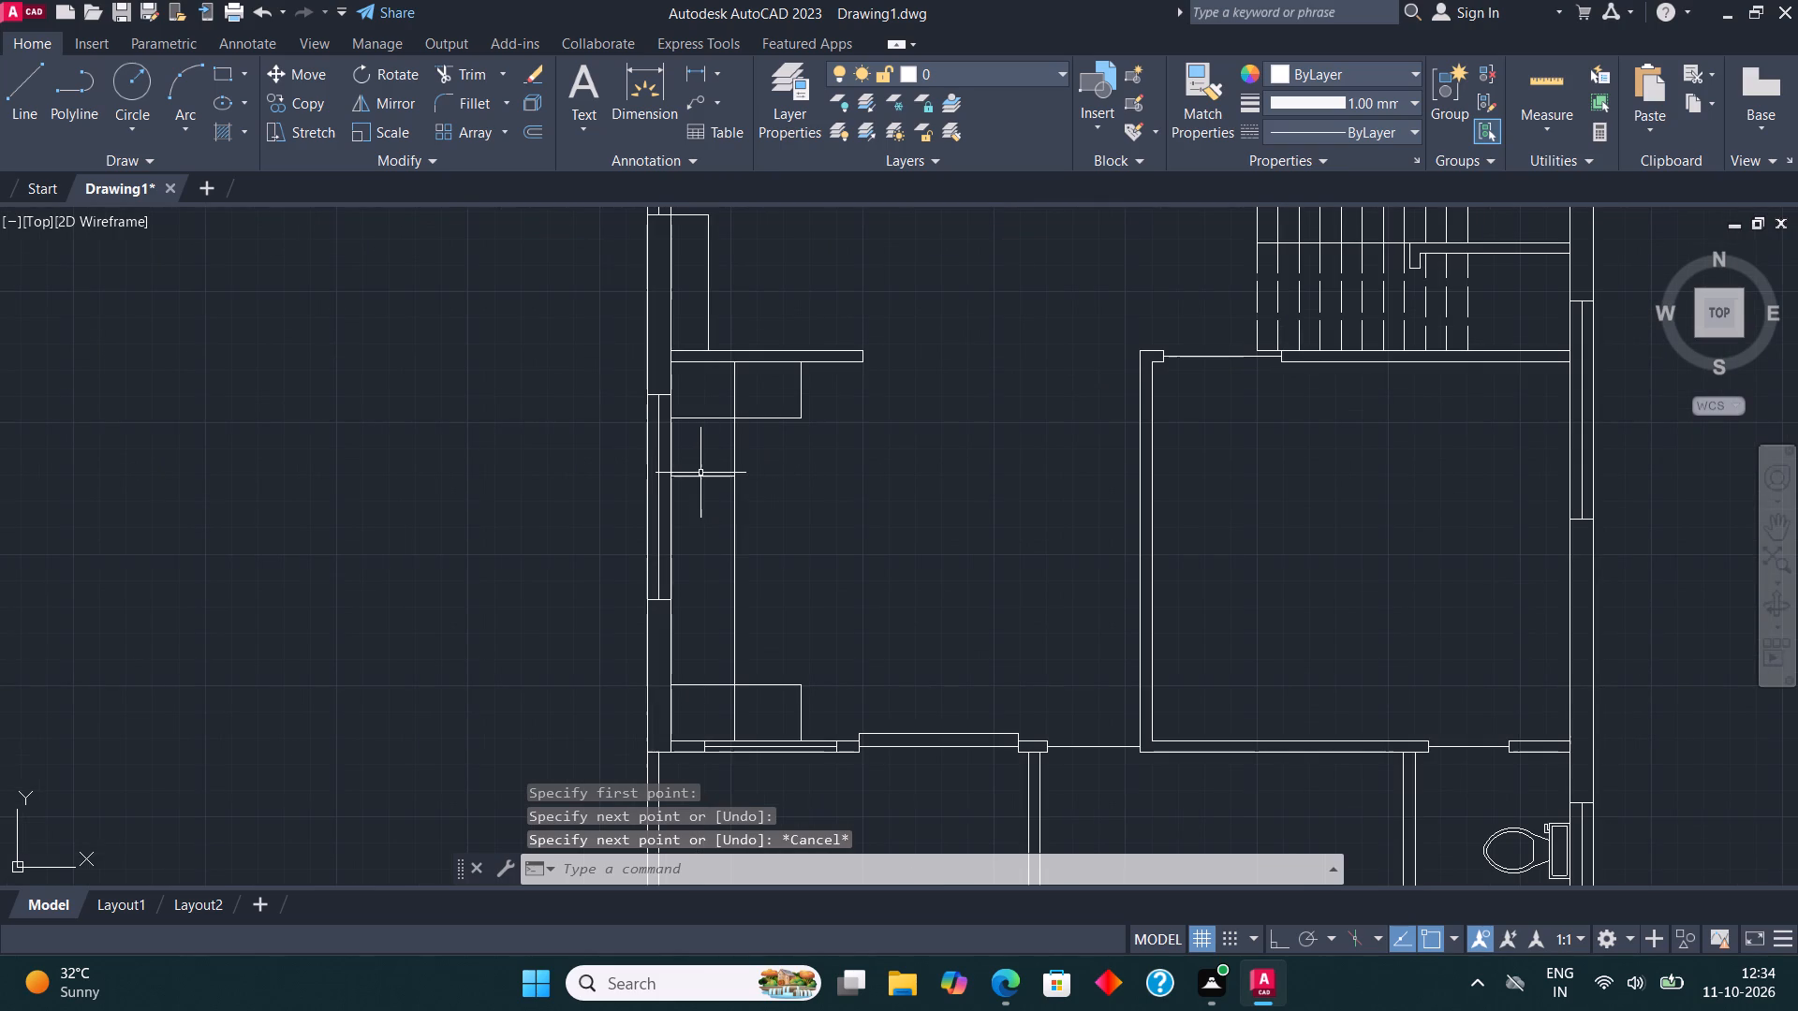
pyautogui.click(700, 473)
pyautogui.click(305, 105)
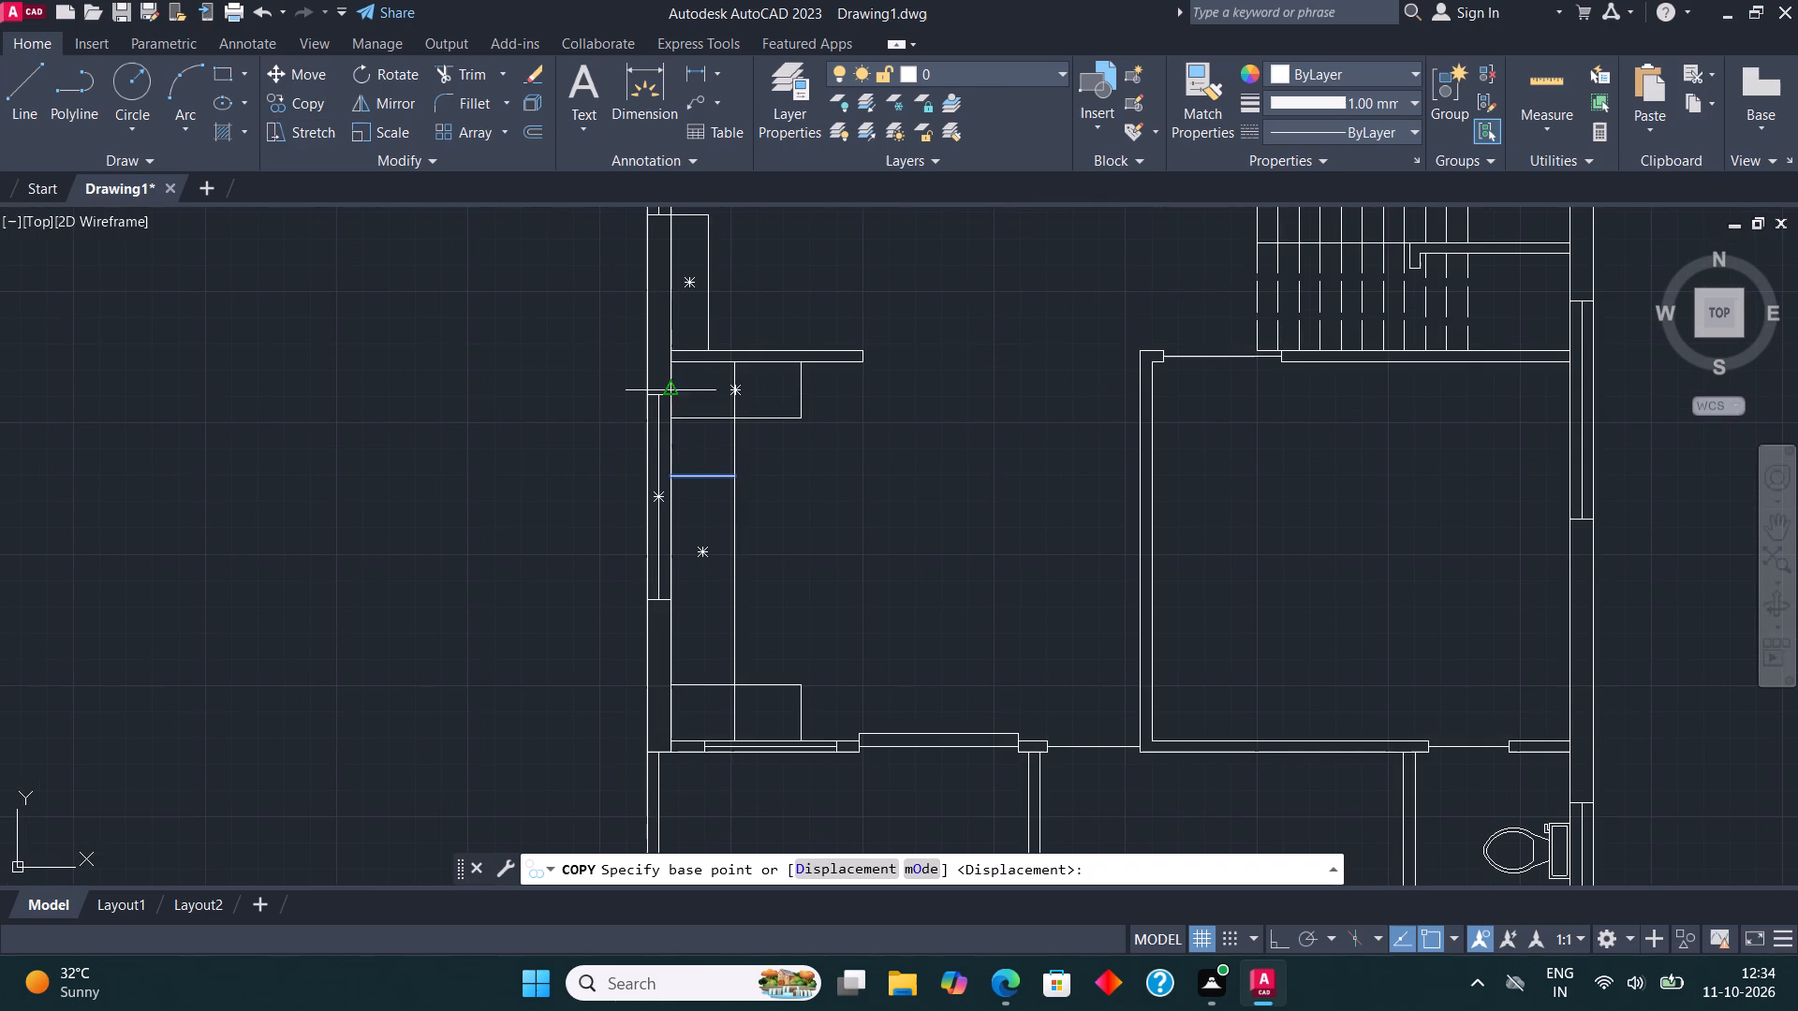
pyautogui.click(671, 472)
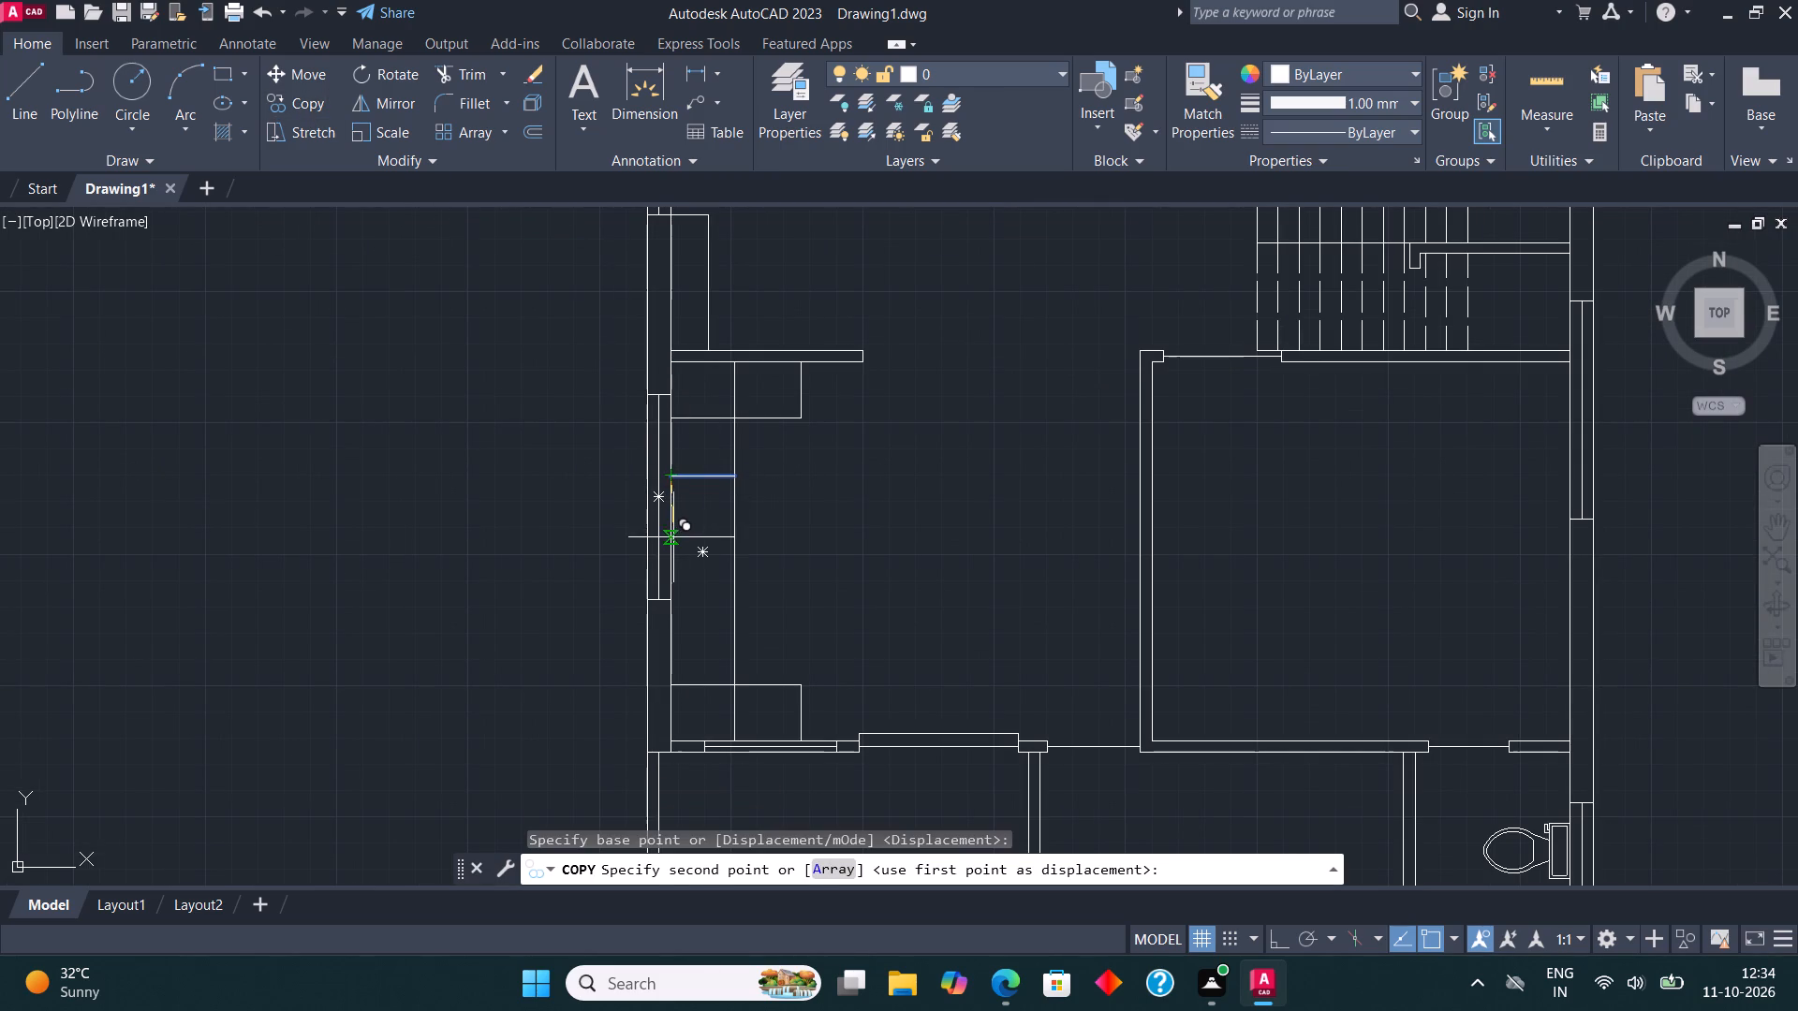
pyautogui.click(674, 538)
pyautogui.click(677, 608)
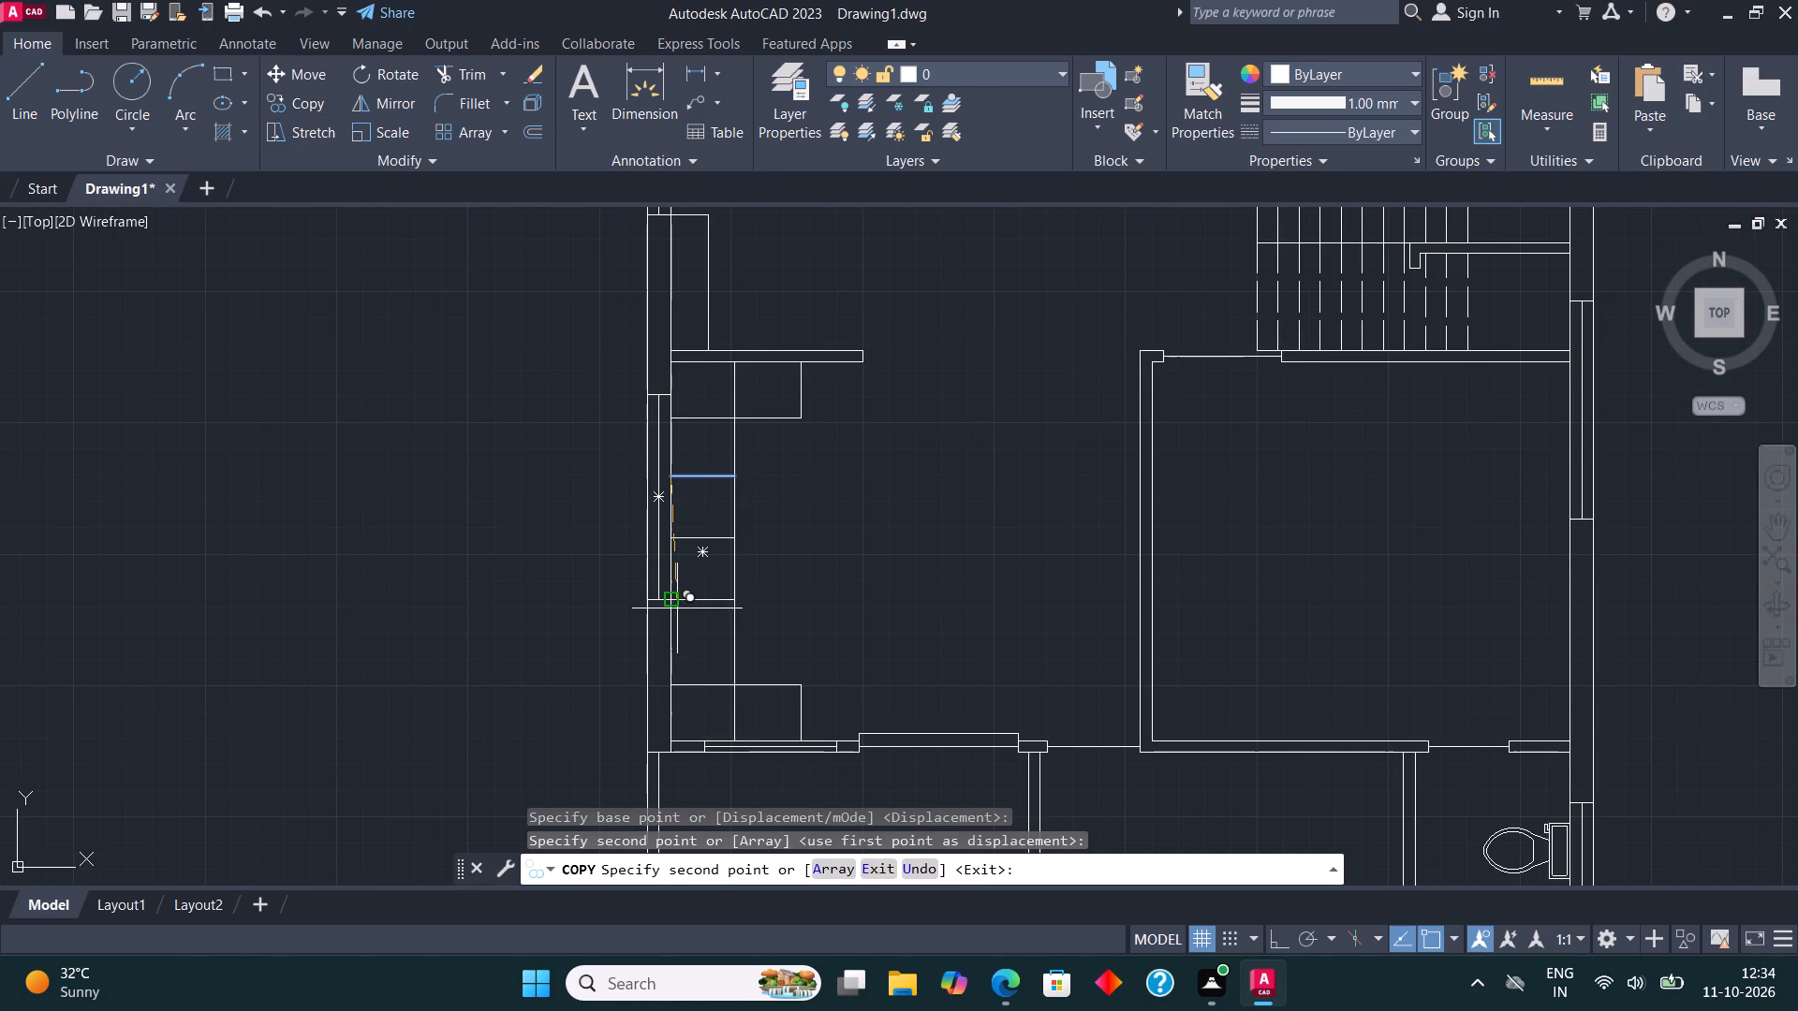
pyautogui.press('Escape')
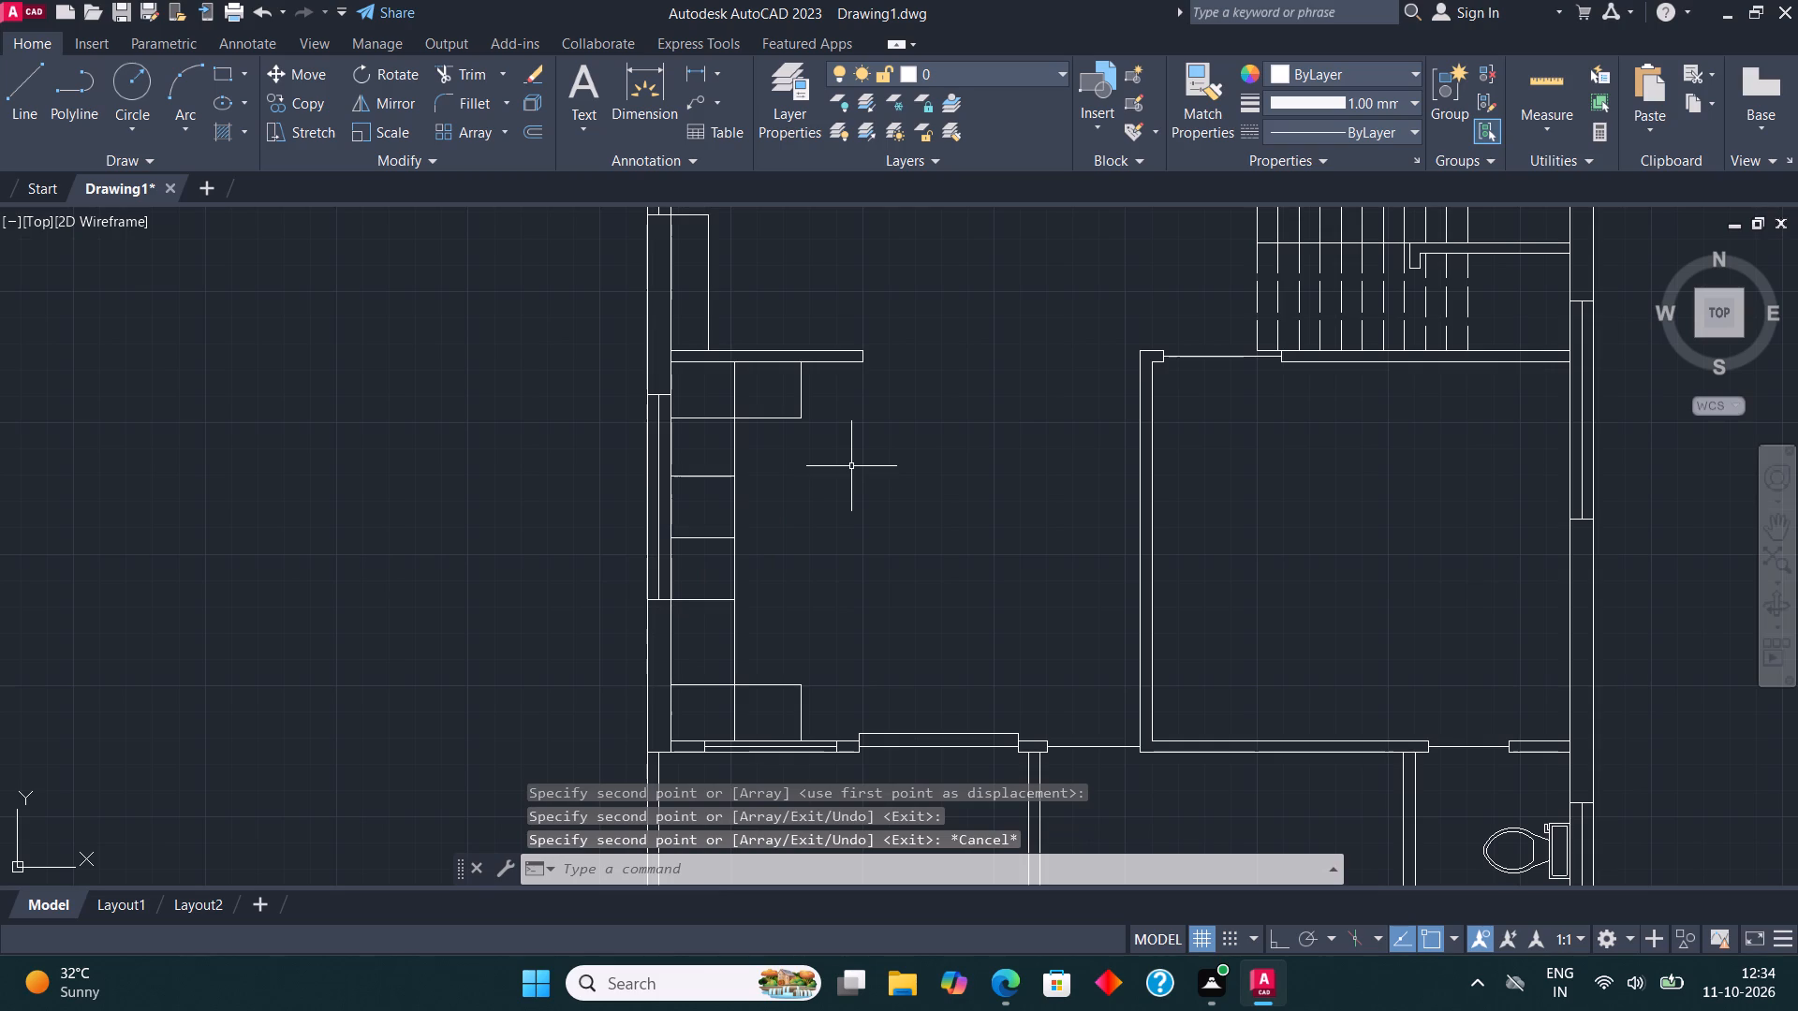
# Move the lowest divider line slightly down inside the tall rectangle.
pyautogui.scroll(1, 703, 598)
pyautogui.click(703, 598)
pyautogui.click(703, 615)
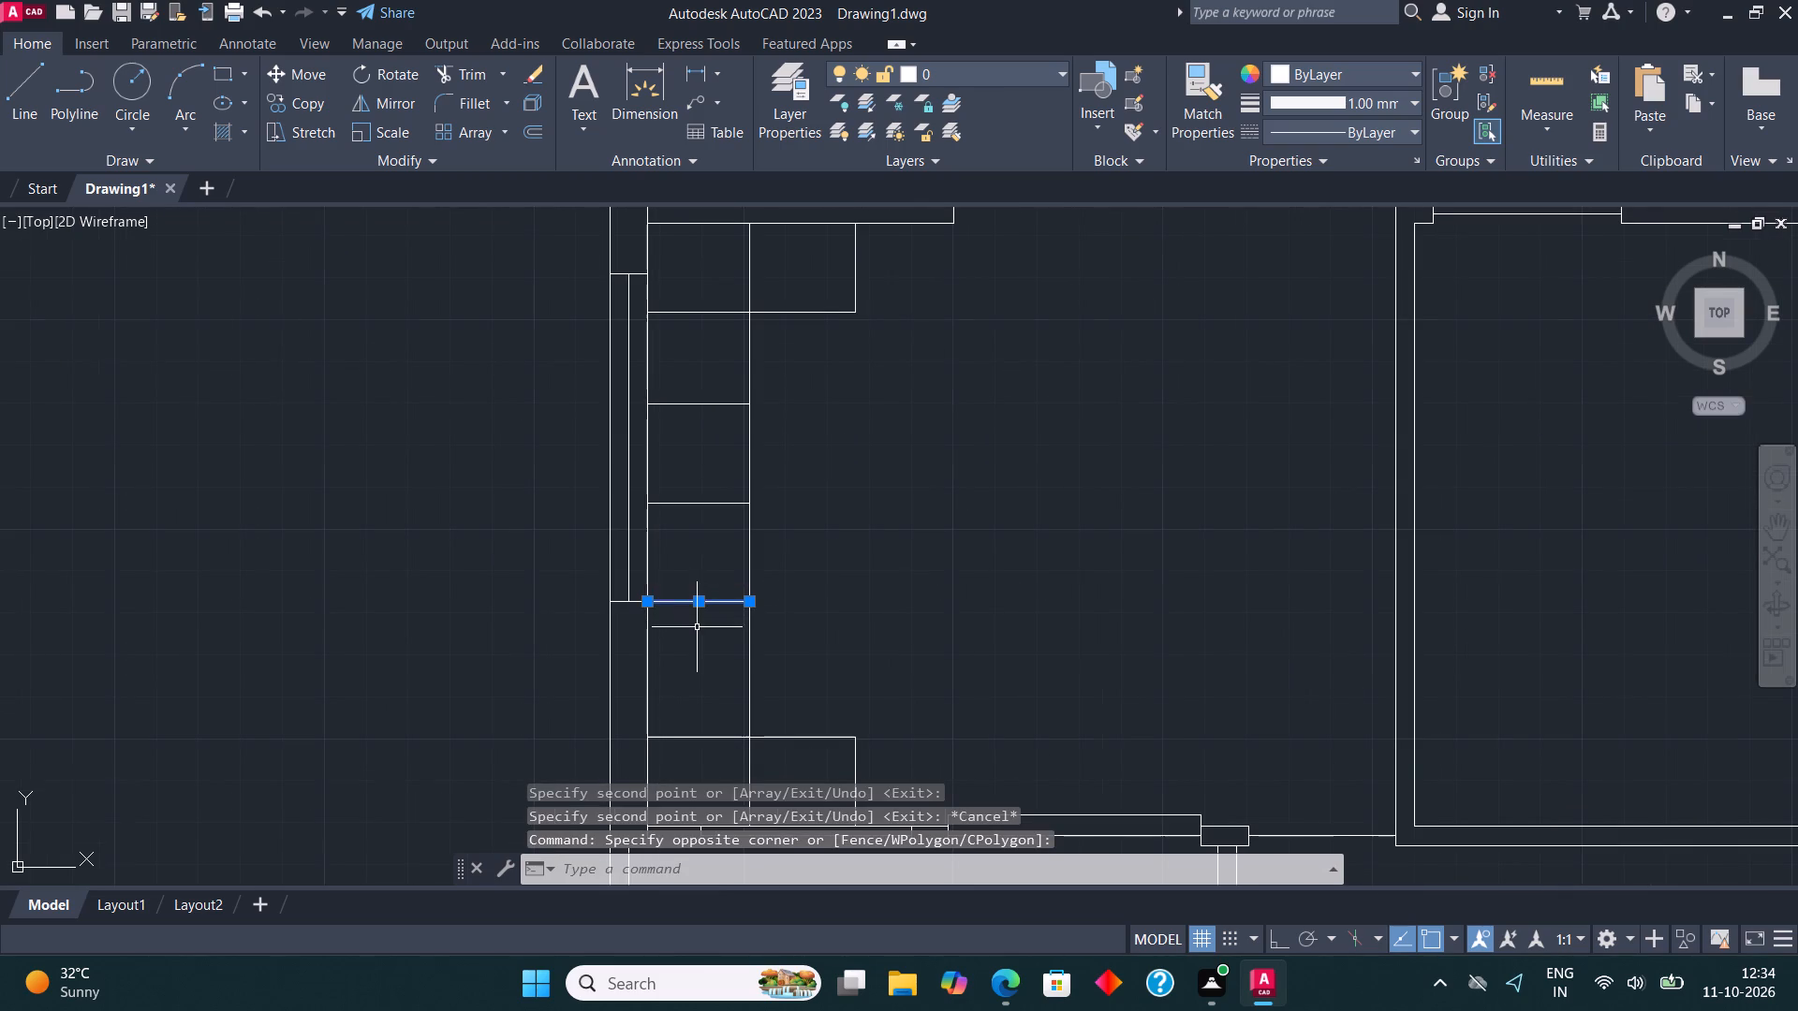
pyautogui.scroll(2, 697, 627)
pyautogui.click(697, 561)
pyautogui.click(697, 597)
pyautogui.press('Escape')
pyautogui.scroll(-3, 762, 486)
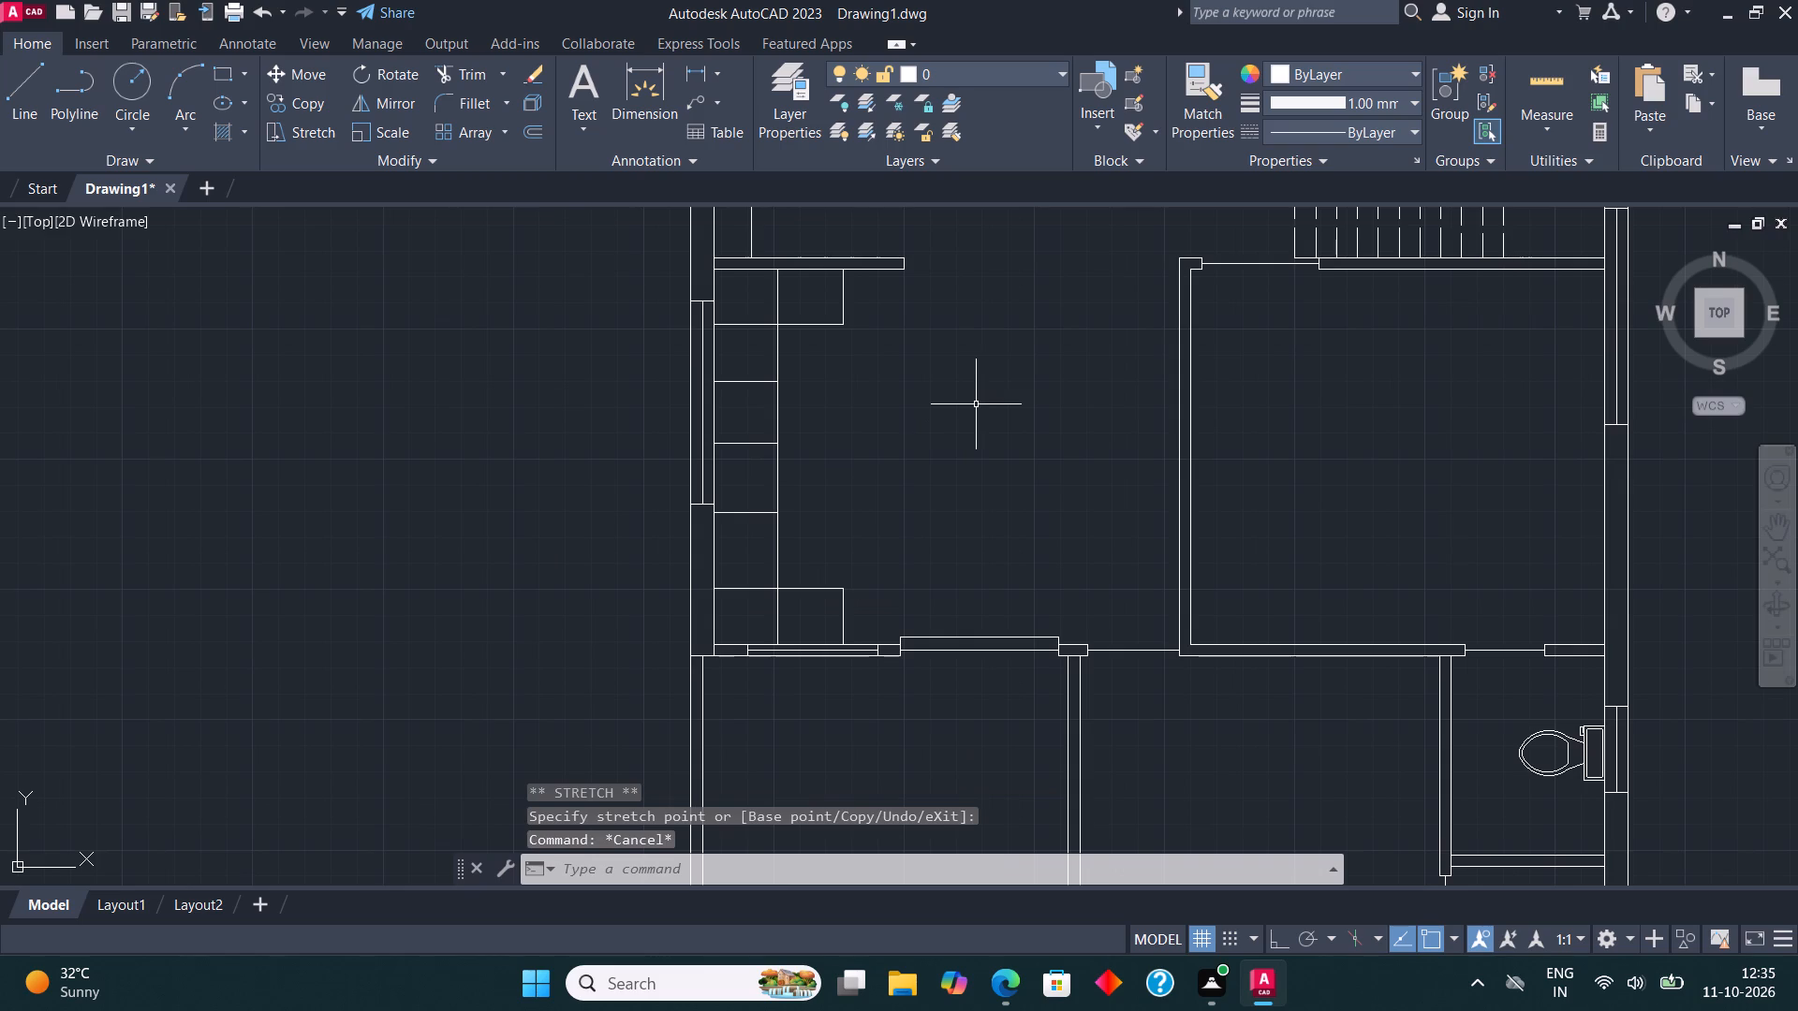
# Draw a small upright table rectangle just right of the sofa, centred roughly between its two end seats.
pyautogui.moveTo(767, 447); pyautogui.dragTo(744, 532, button='middle')
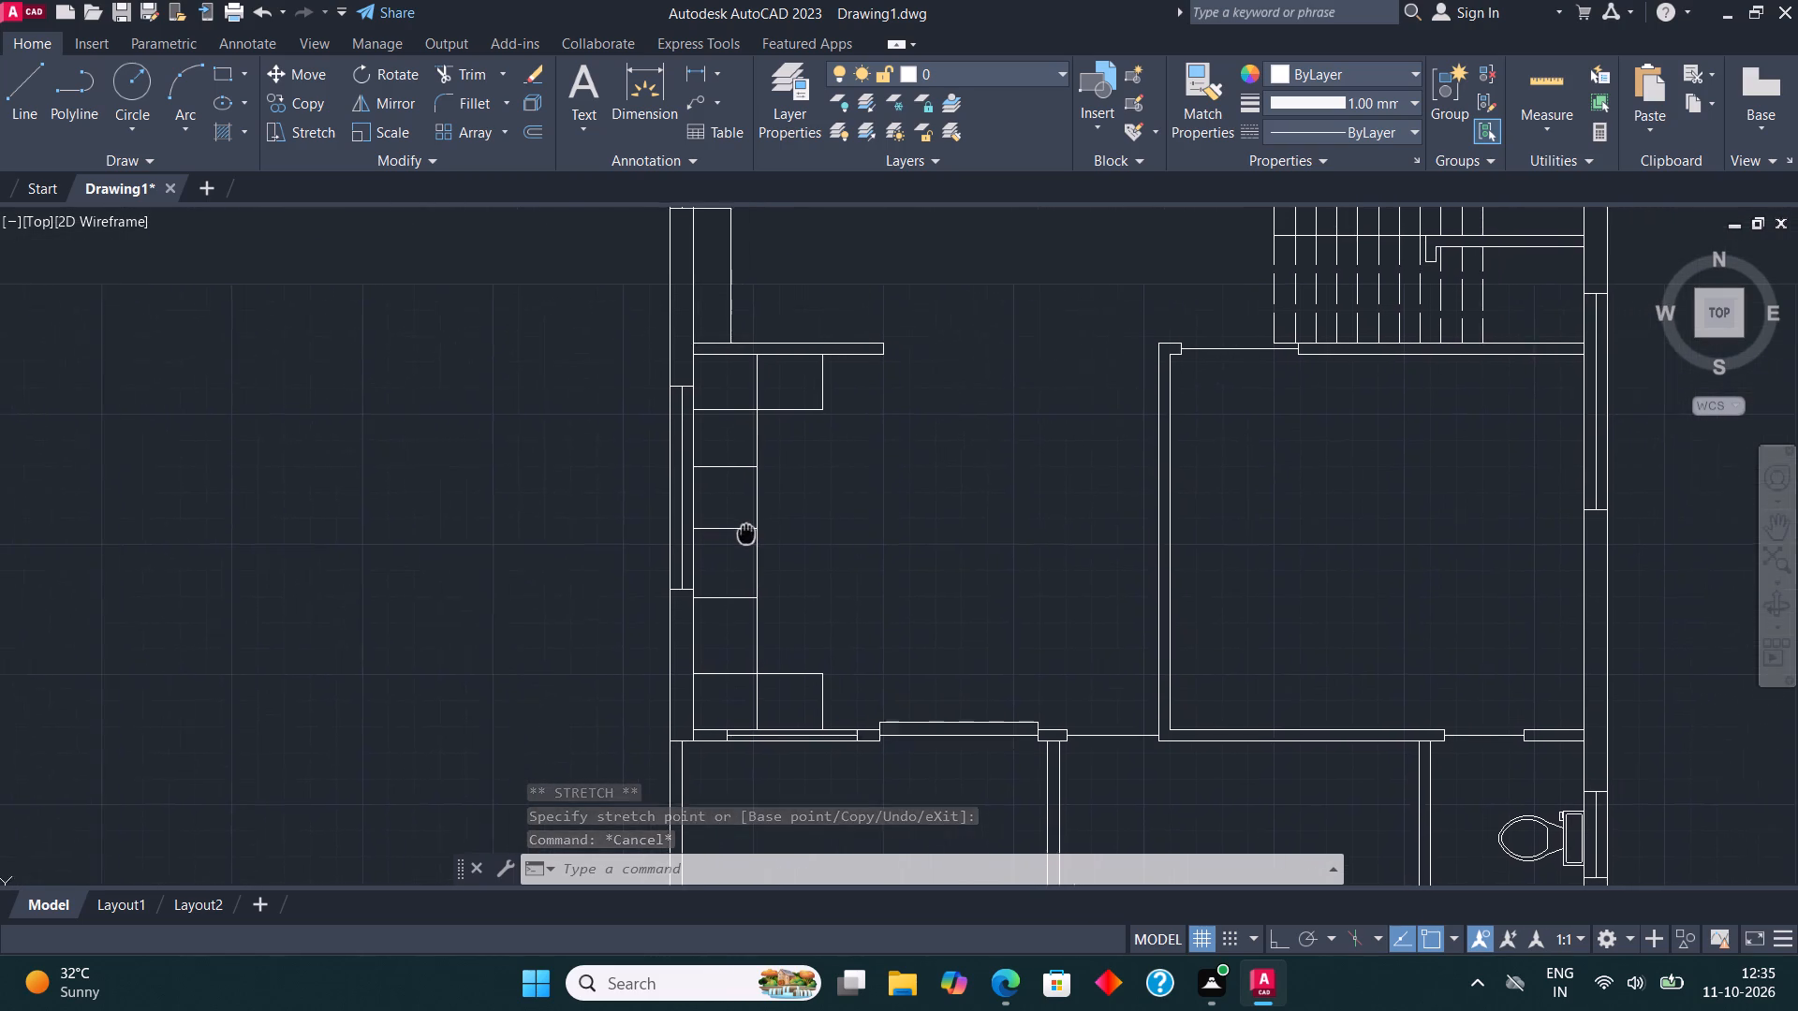
pyautogui.moveTo(744, 532); pyautogui.dragTo(587, 535, button='middle')
pyautogui.click(220, 74)
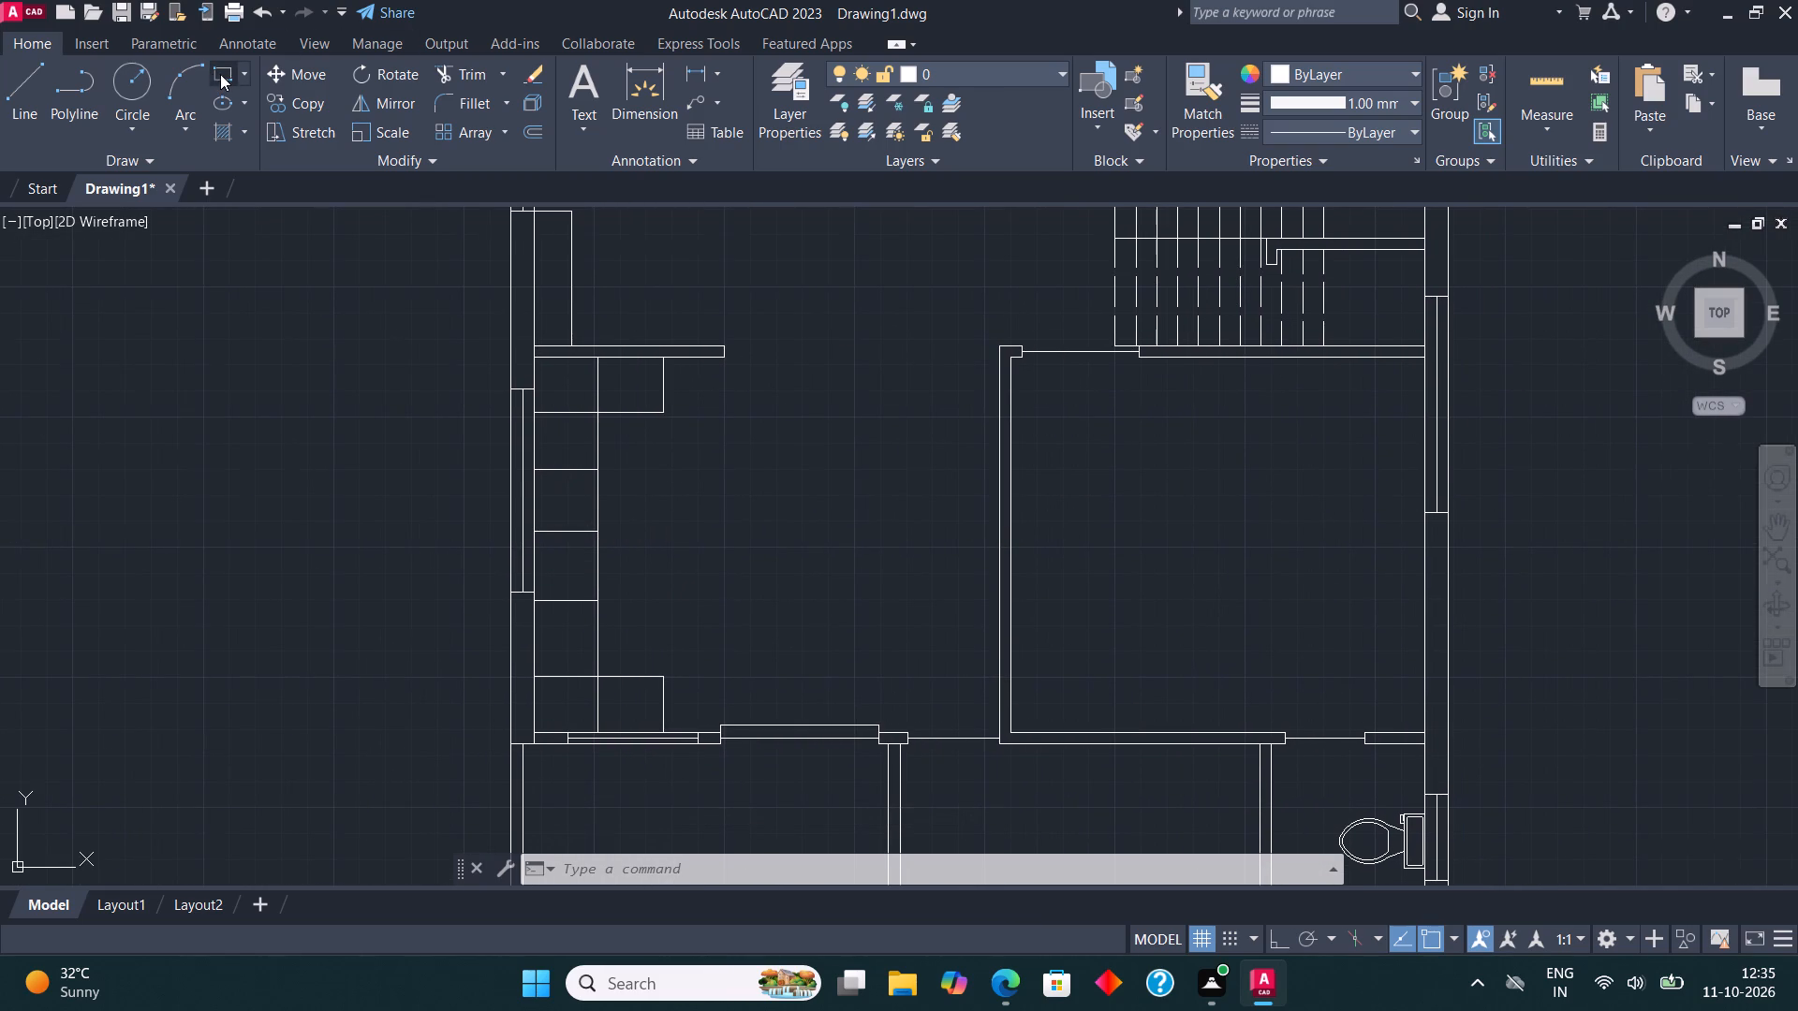
pyautogui.scroll(1, 626, 533)
pyautogui.click(624, 608)
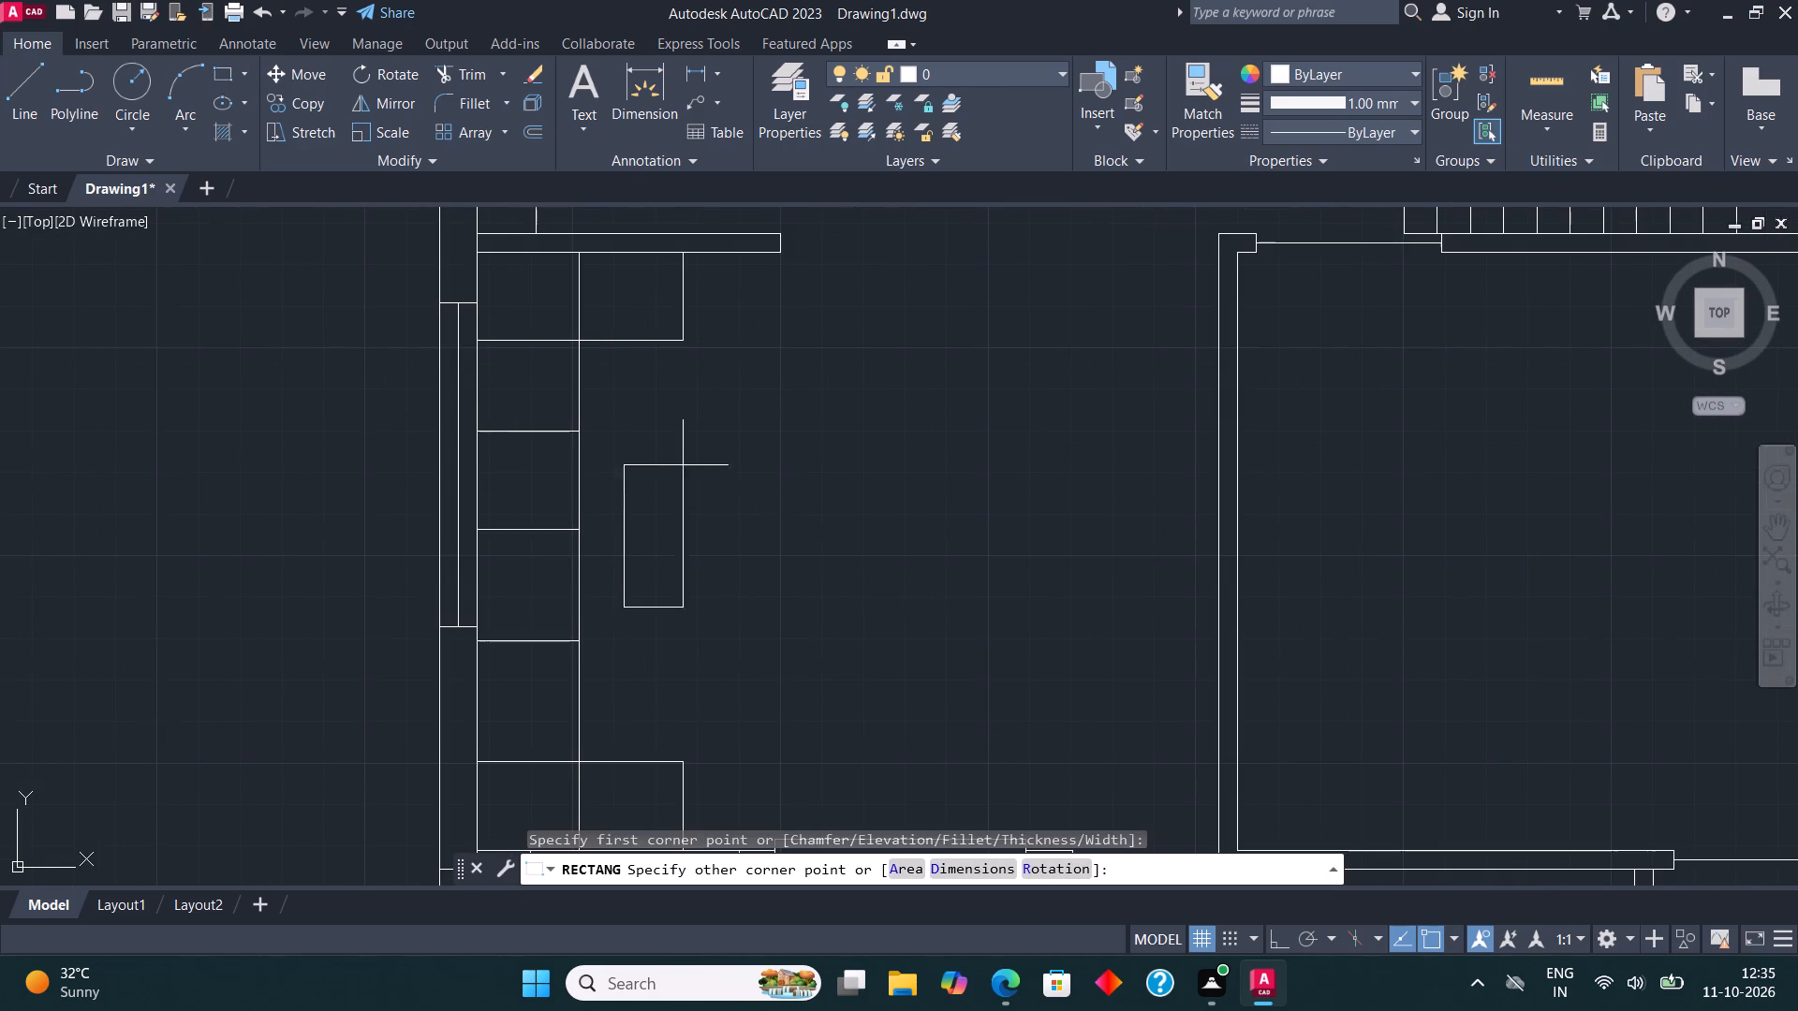
pyautogui.click(711, 435)
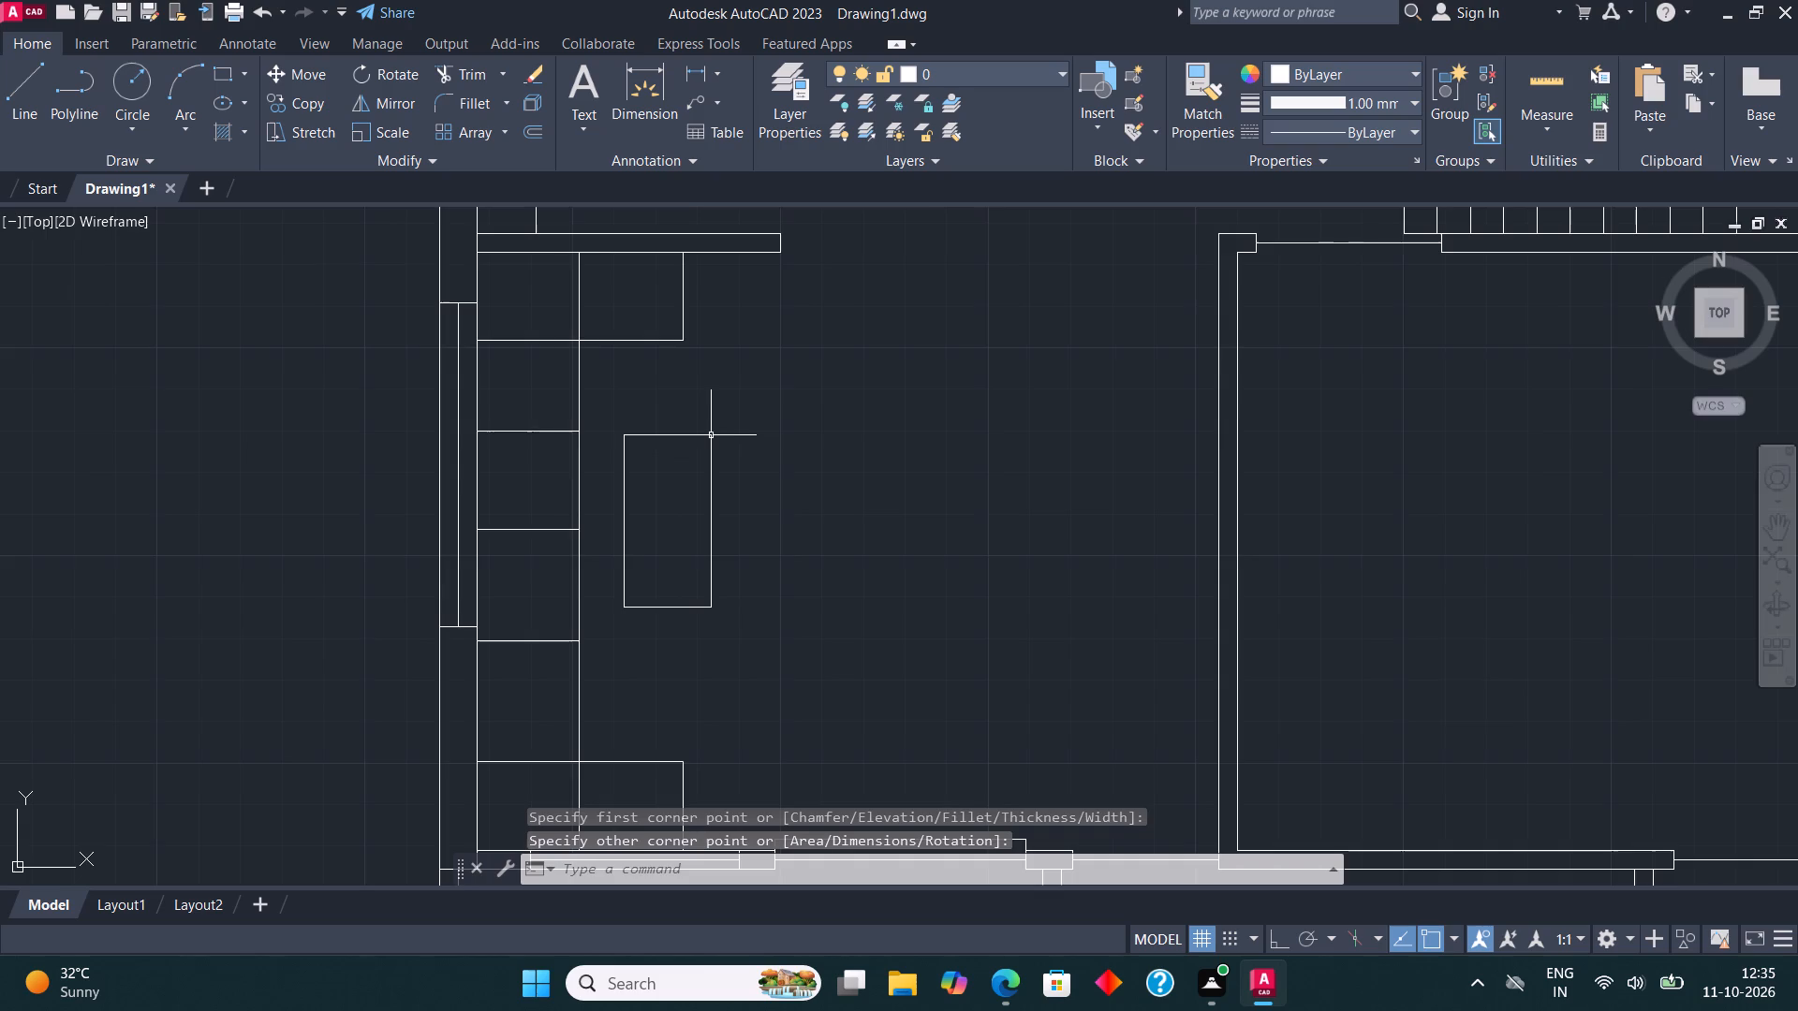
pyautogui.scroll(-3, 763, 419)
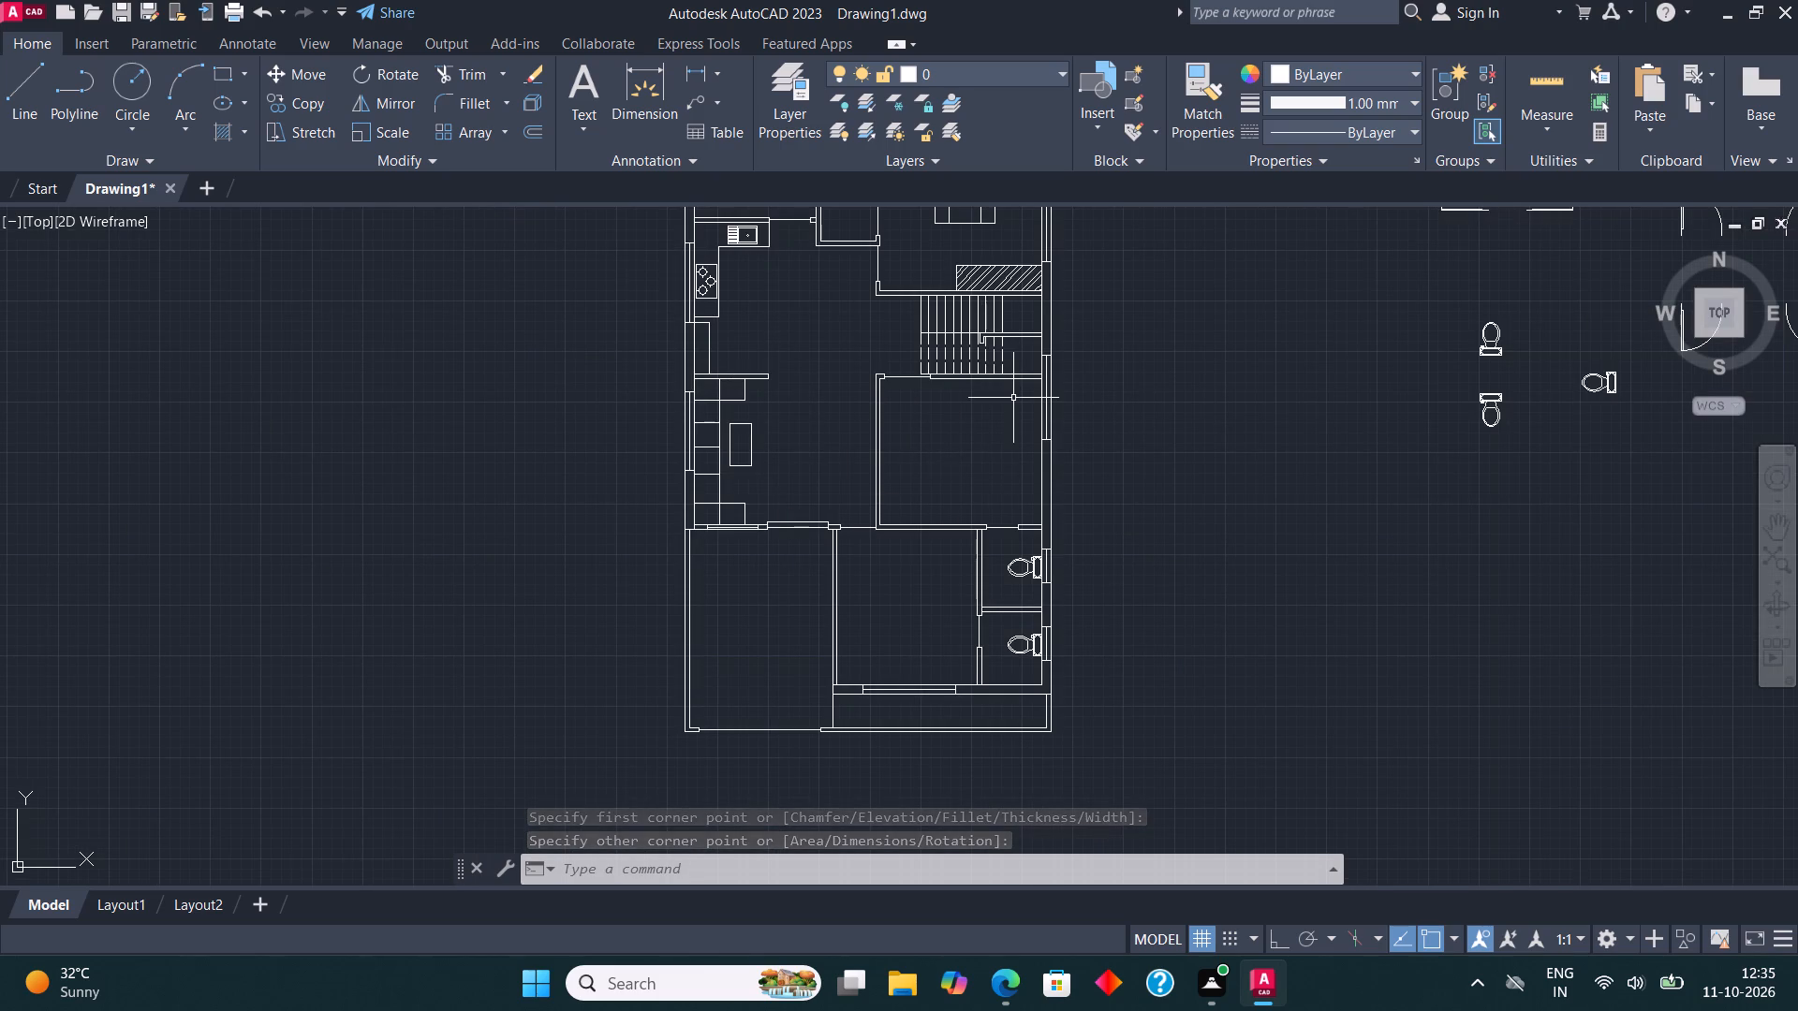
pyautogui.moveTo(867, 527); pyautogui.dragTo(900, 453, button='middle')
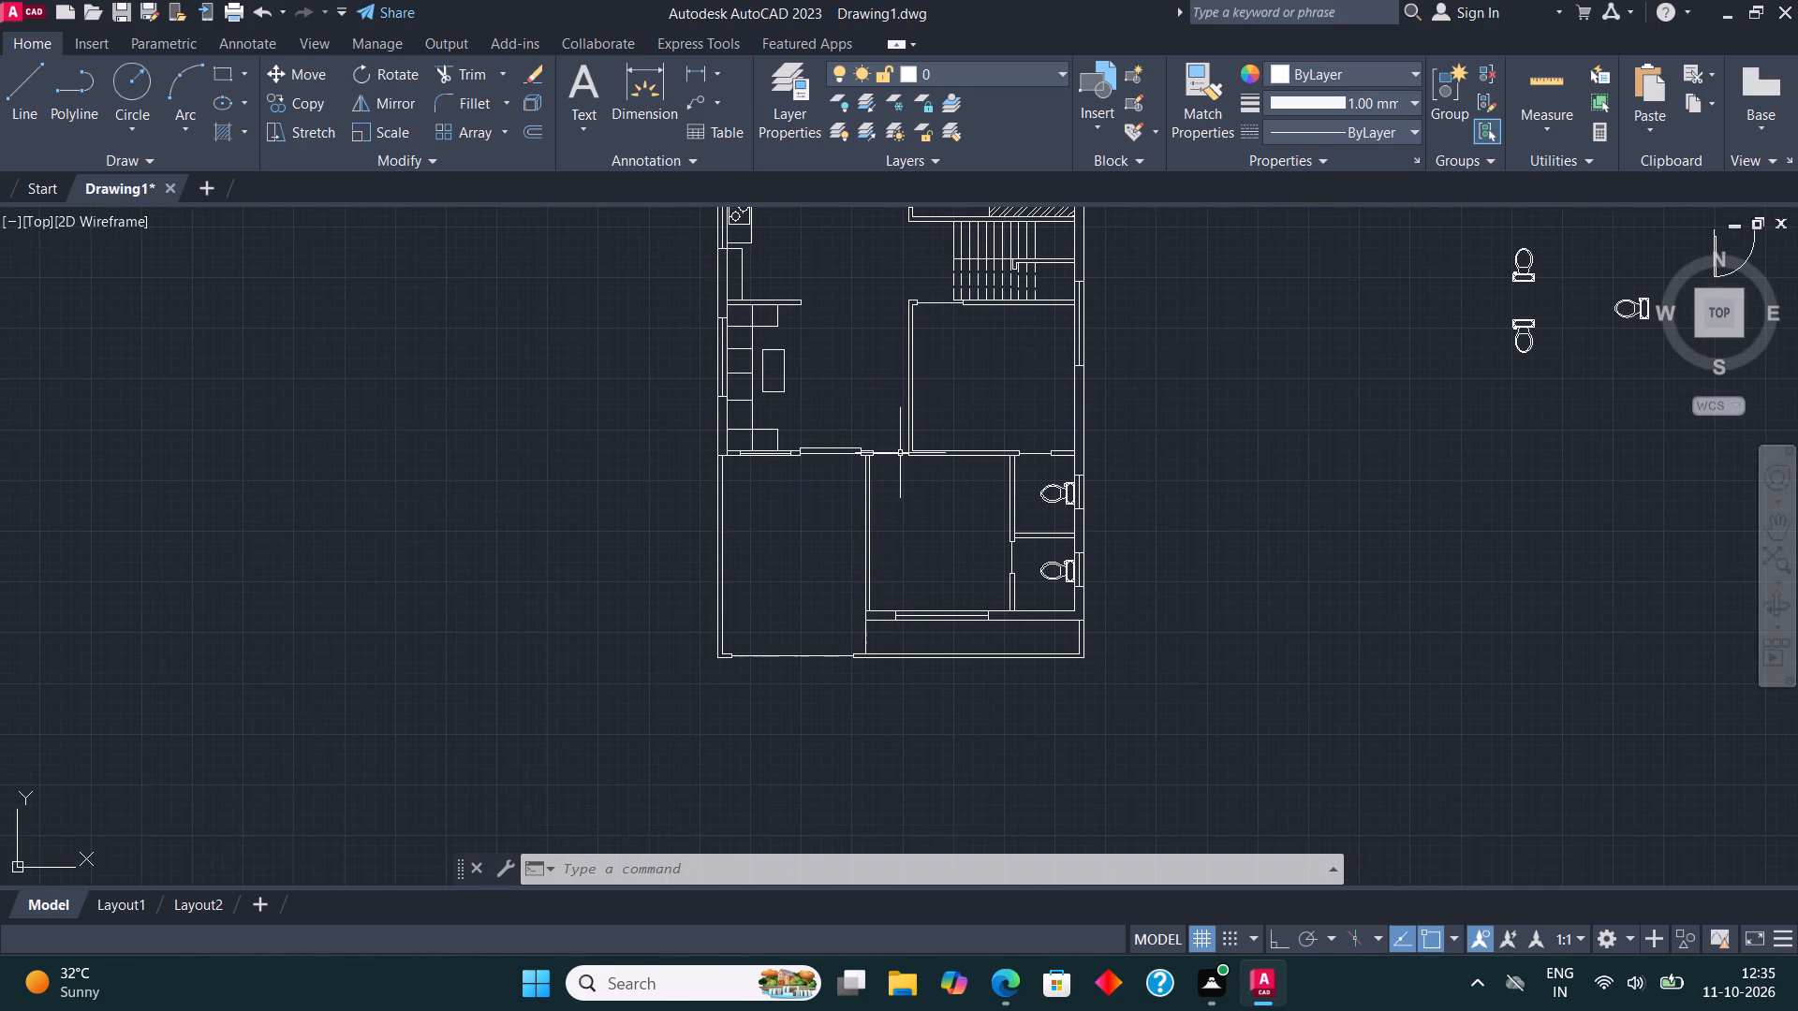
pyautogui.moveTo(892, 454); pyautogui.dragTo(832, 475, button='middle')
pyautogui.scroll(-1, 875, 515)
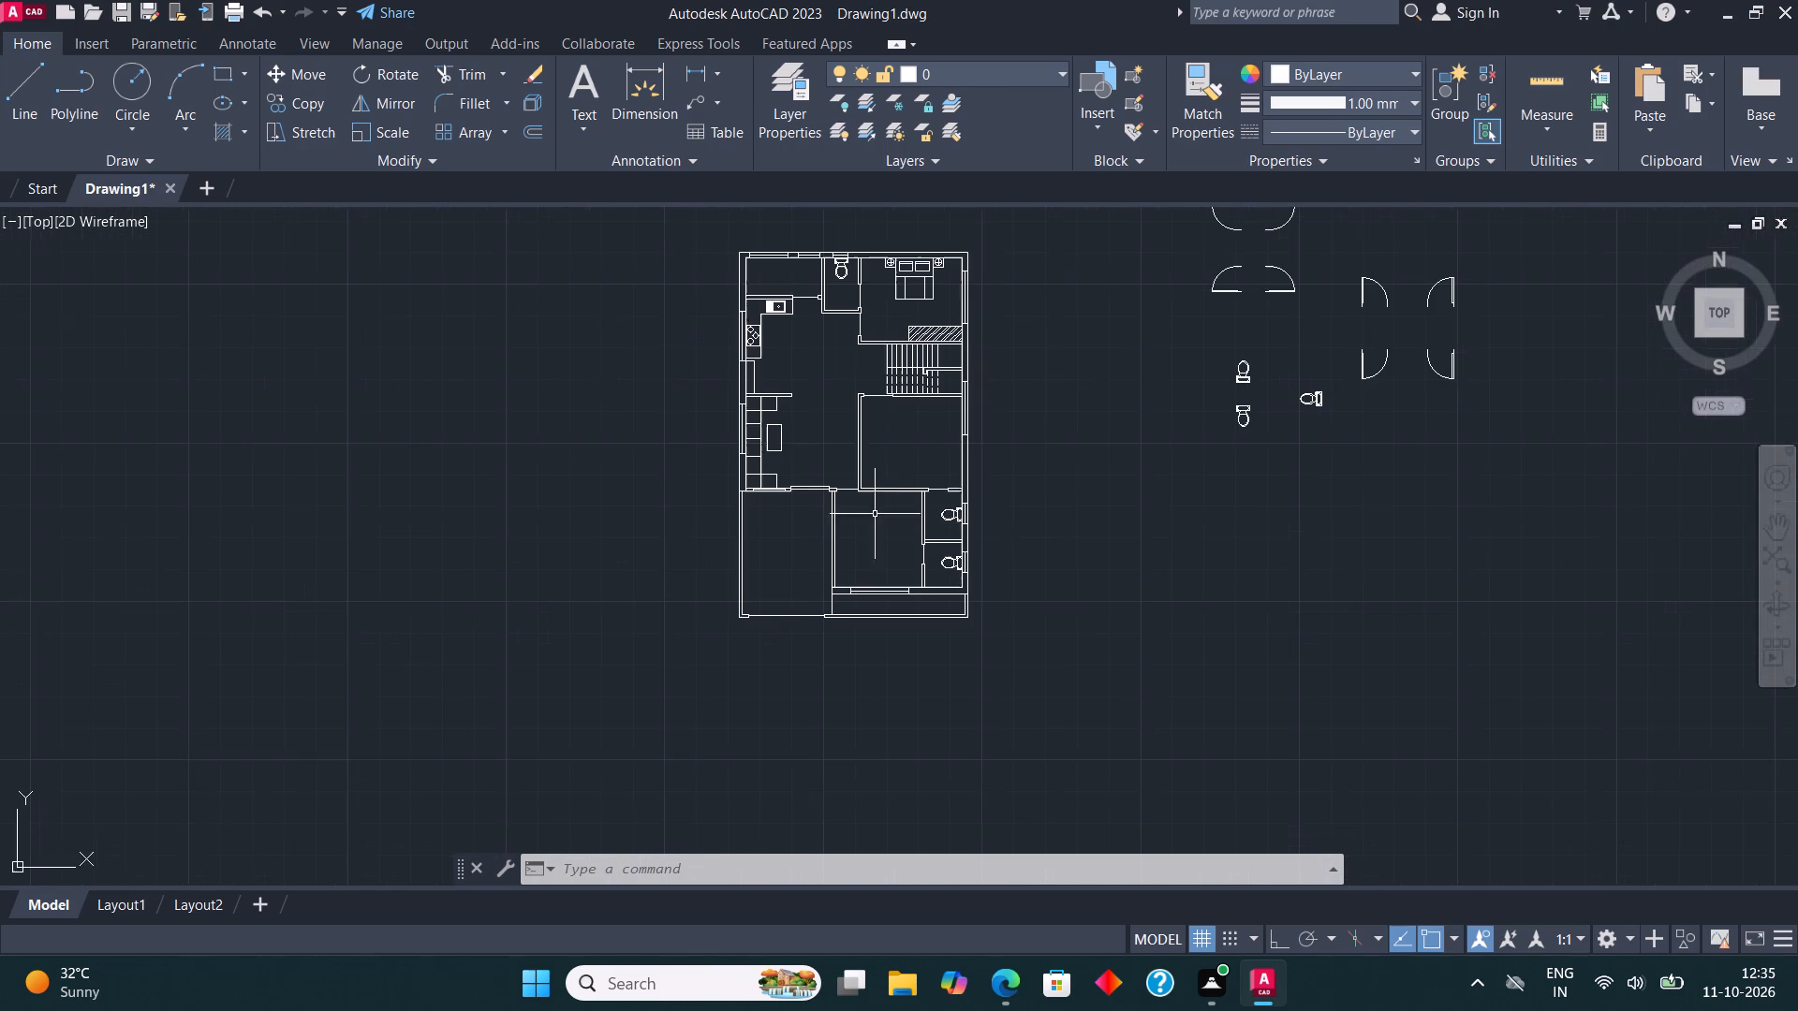
# Draw a narrow upright rectangle against the outer face of the middle-right room's left wall, facing the sofa and table.
pyautogui.moveTo(929, 276); pyautogui.dragTo(950, 423, button='middle')
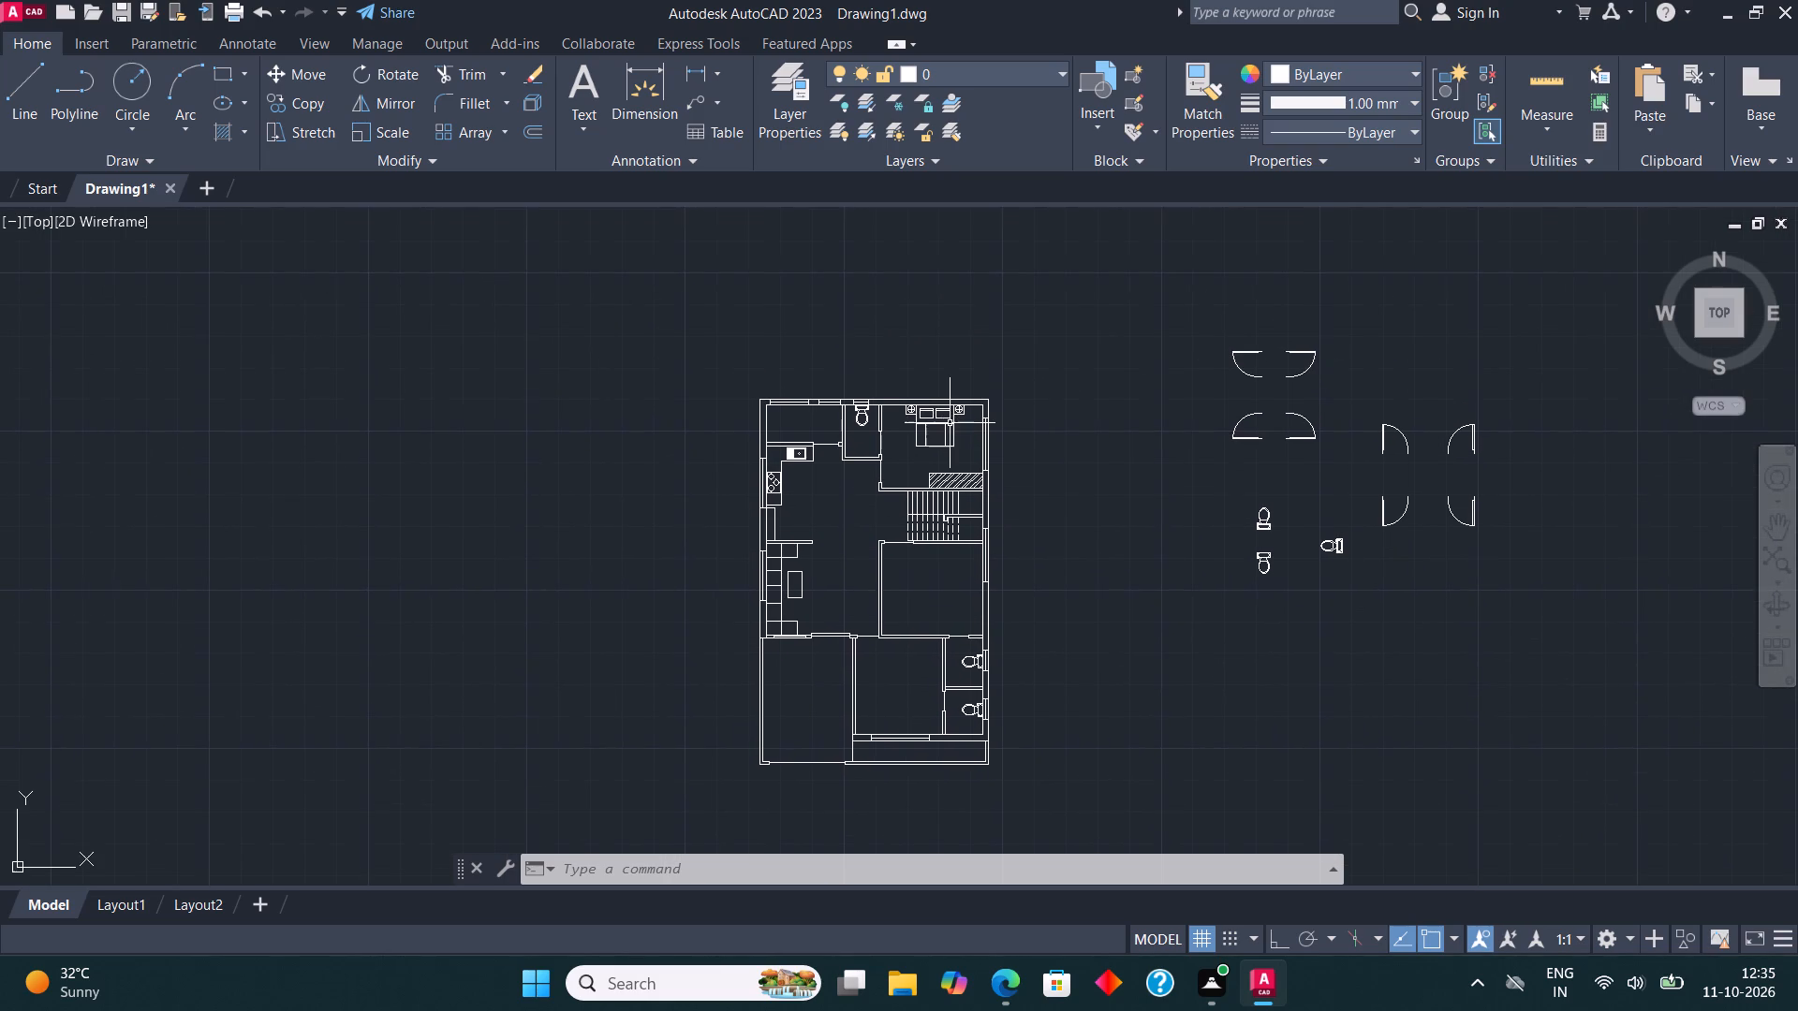
pyautogui.scroll(3, 890, 575)
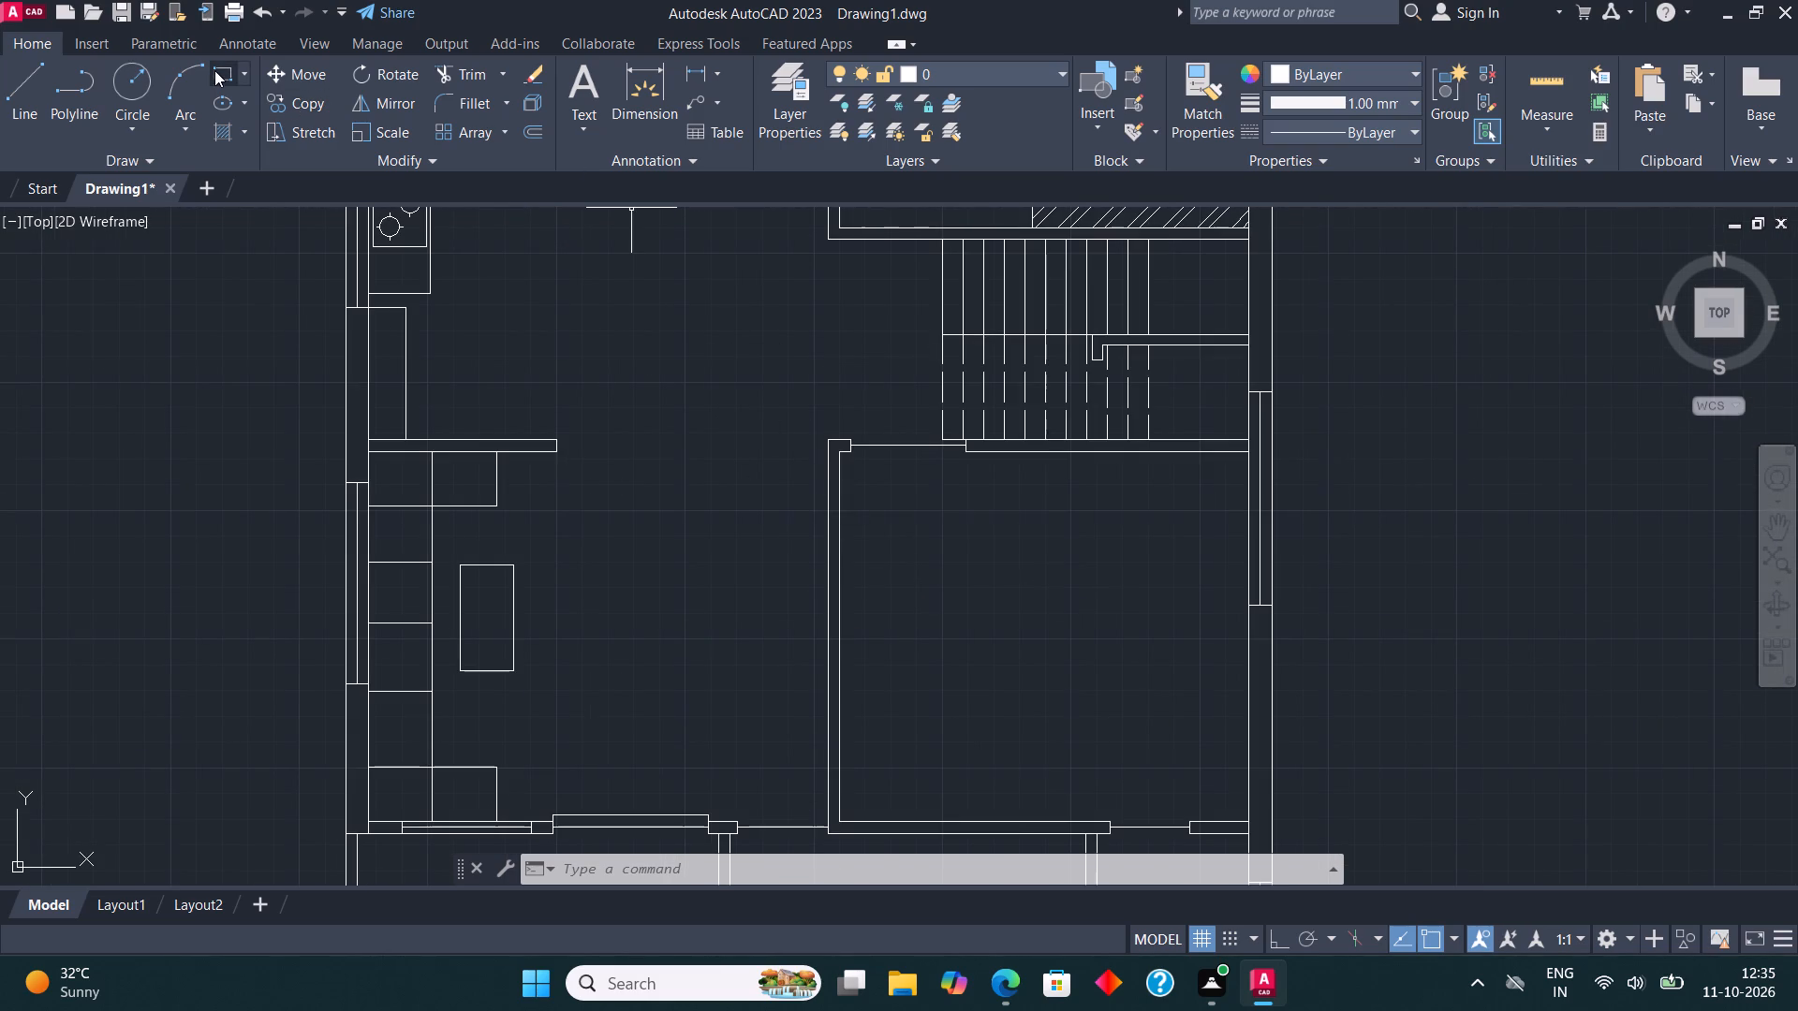
pyautogui.click(214, 70)
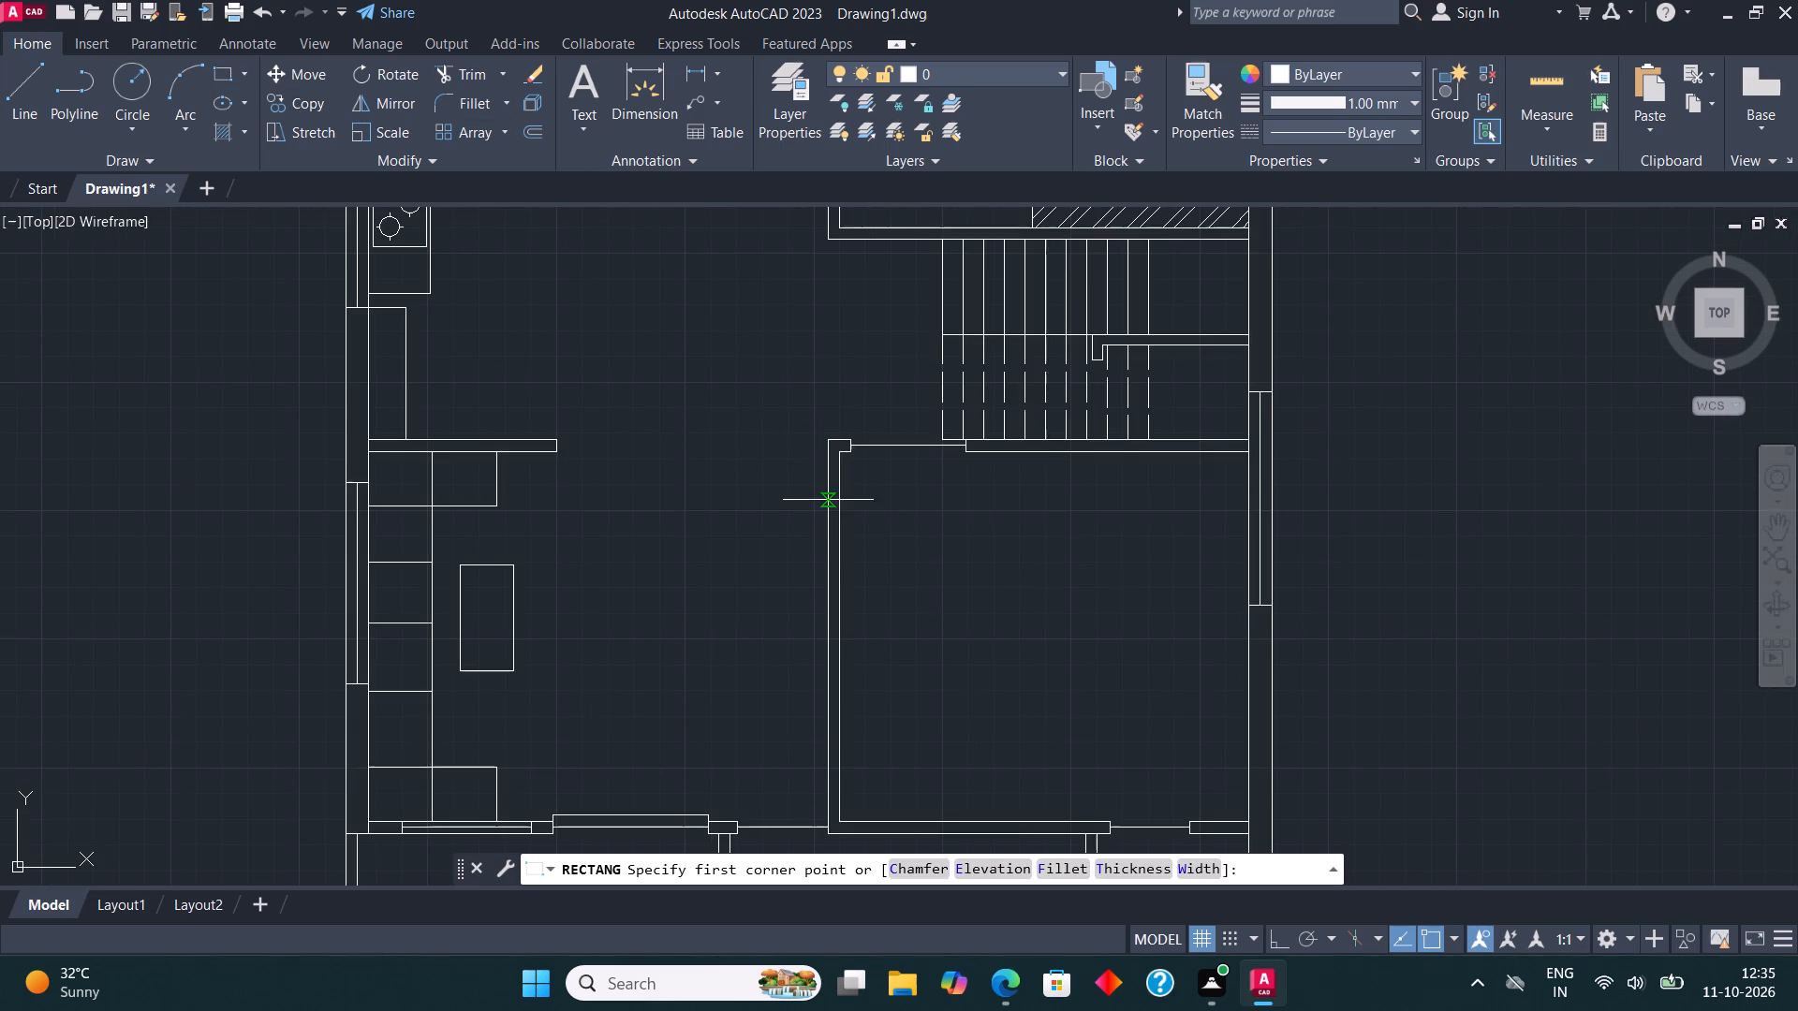
pyautogui.click(823, 497)
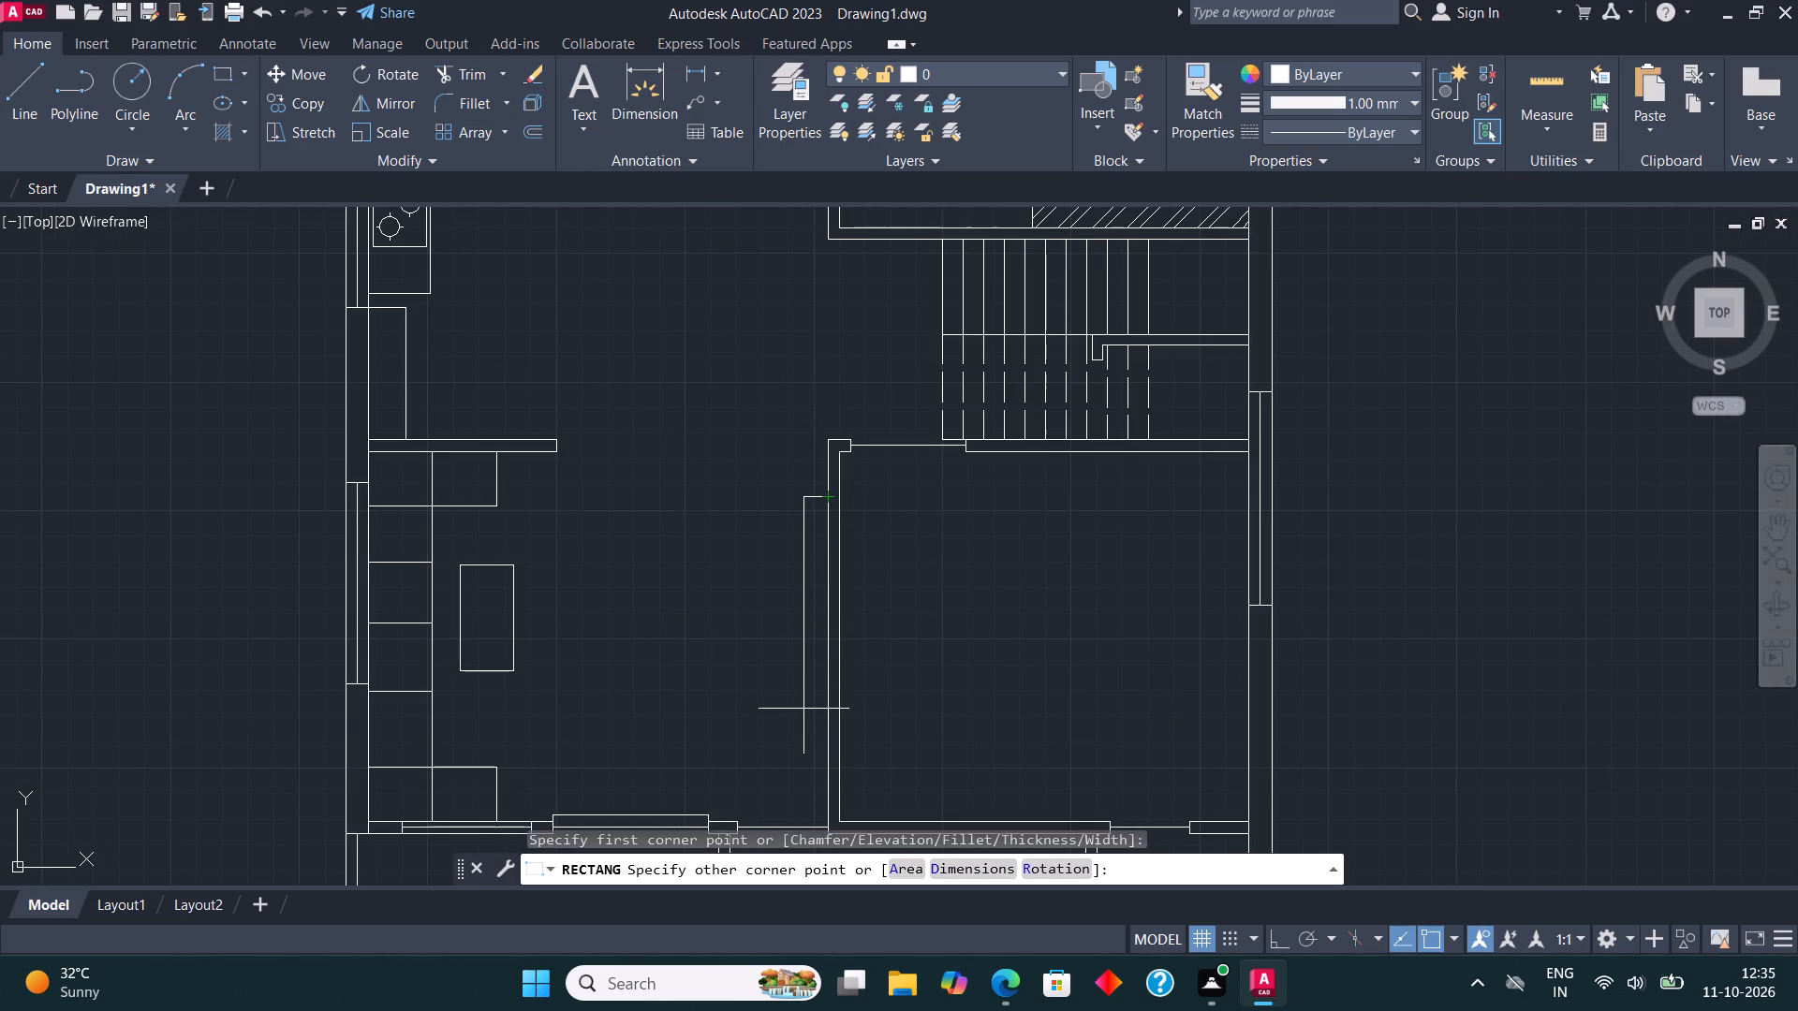
pyautogui.click(806, 709)
# Copy the bed with both side tables from the upper bedroom into the two rooms below, each against its room's upper wall.
pyautogui.scroll(-1, 959, 525)
pyautogui.moveTo(956, 557); pyautogui.dragTo(950, 775, button='middle')
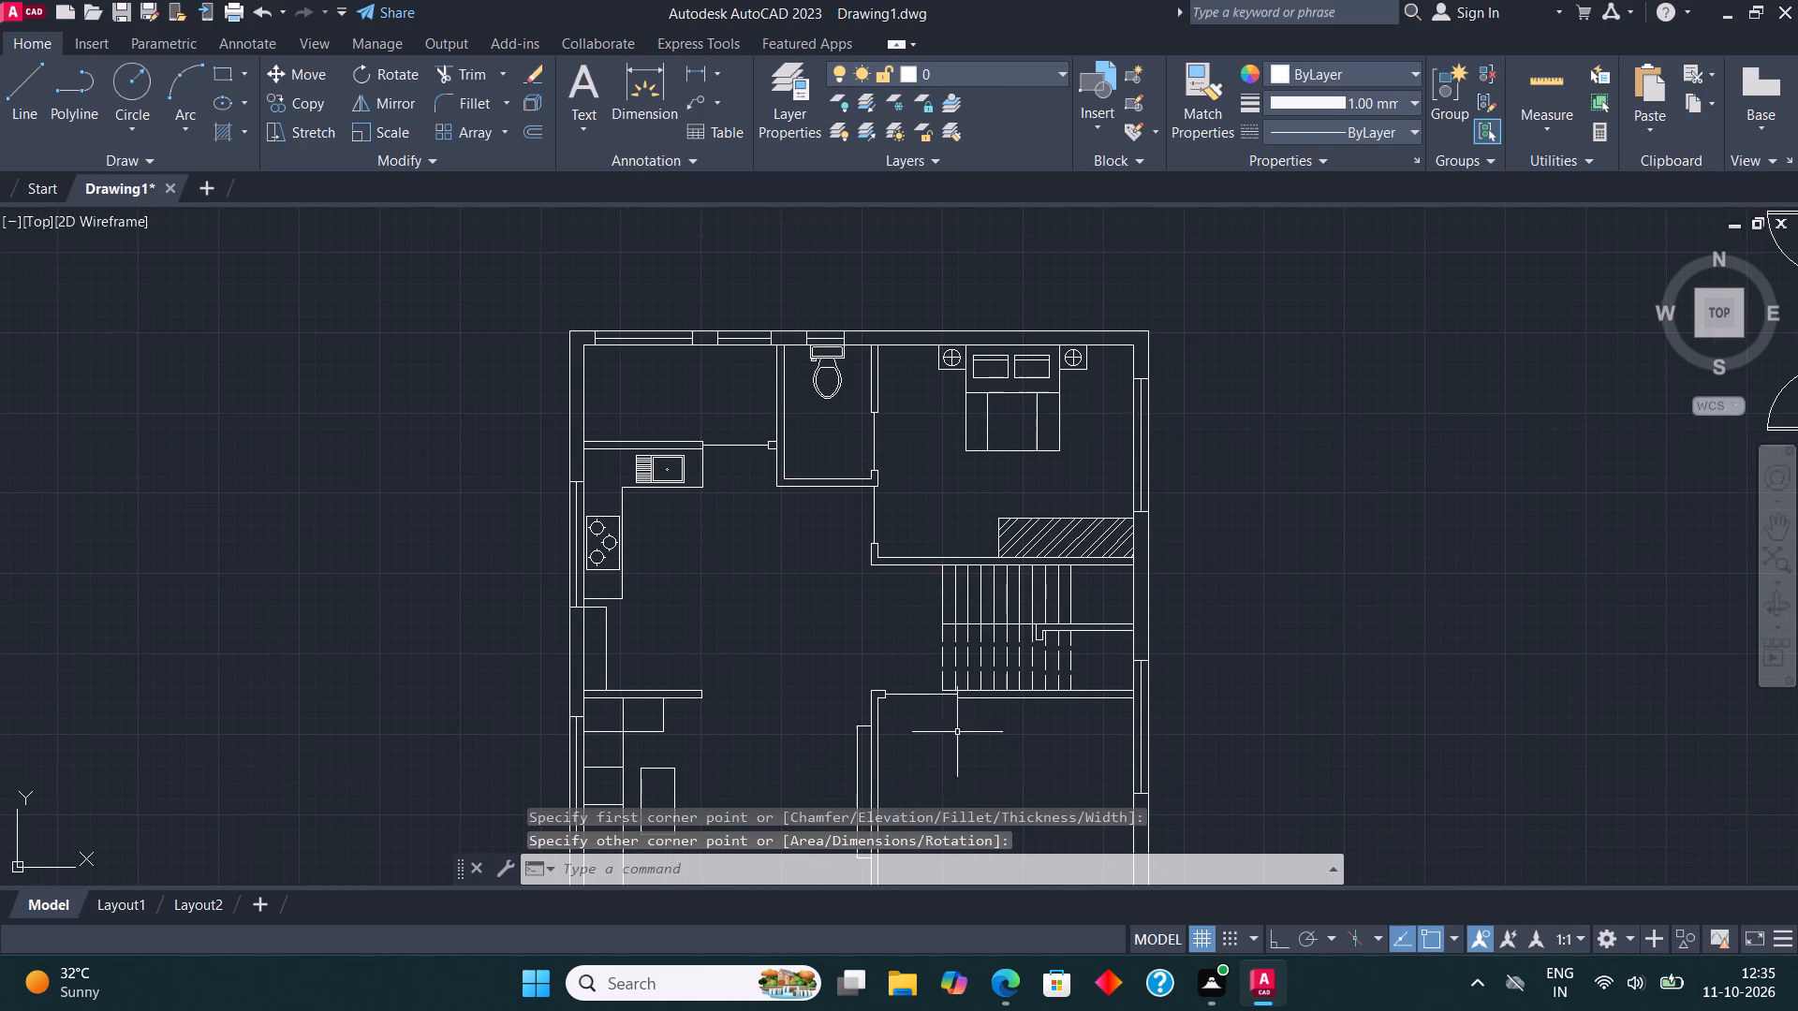
pyautogui.scroll(2, 1067, 306)
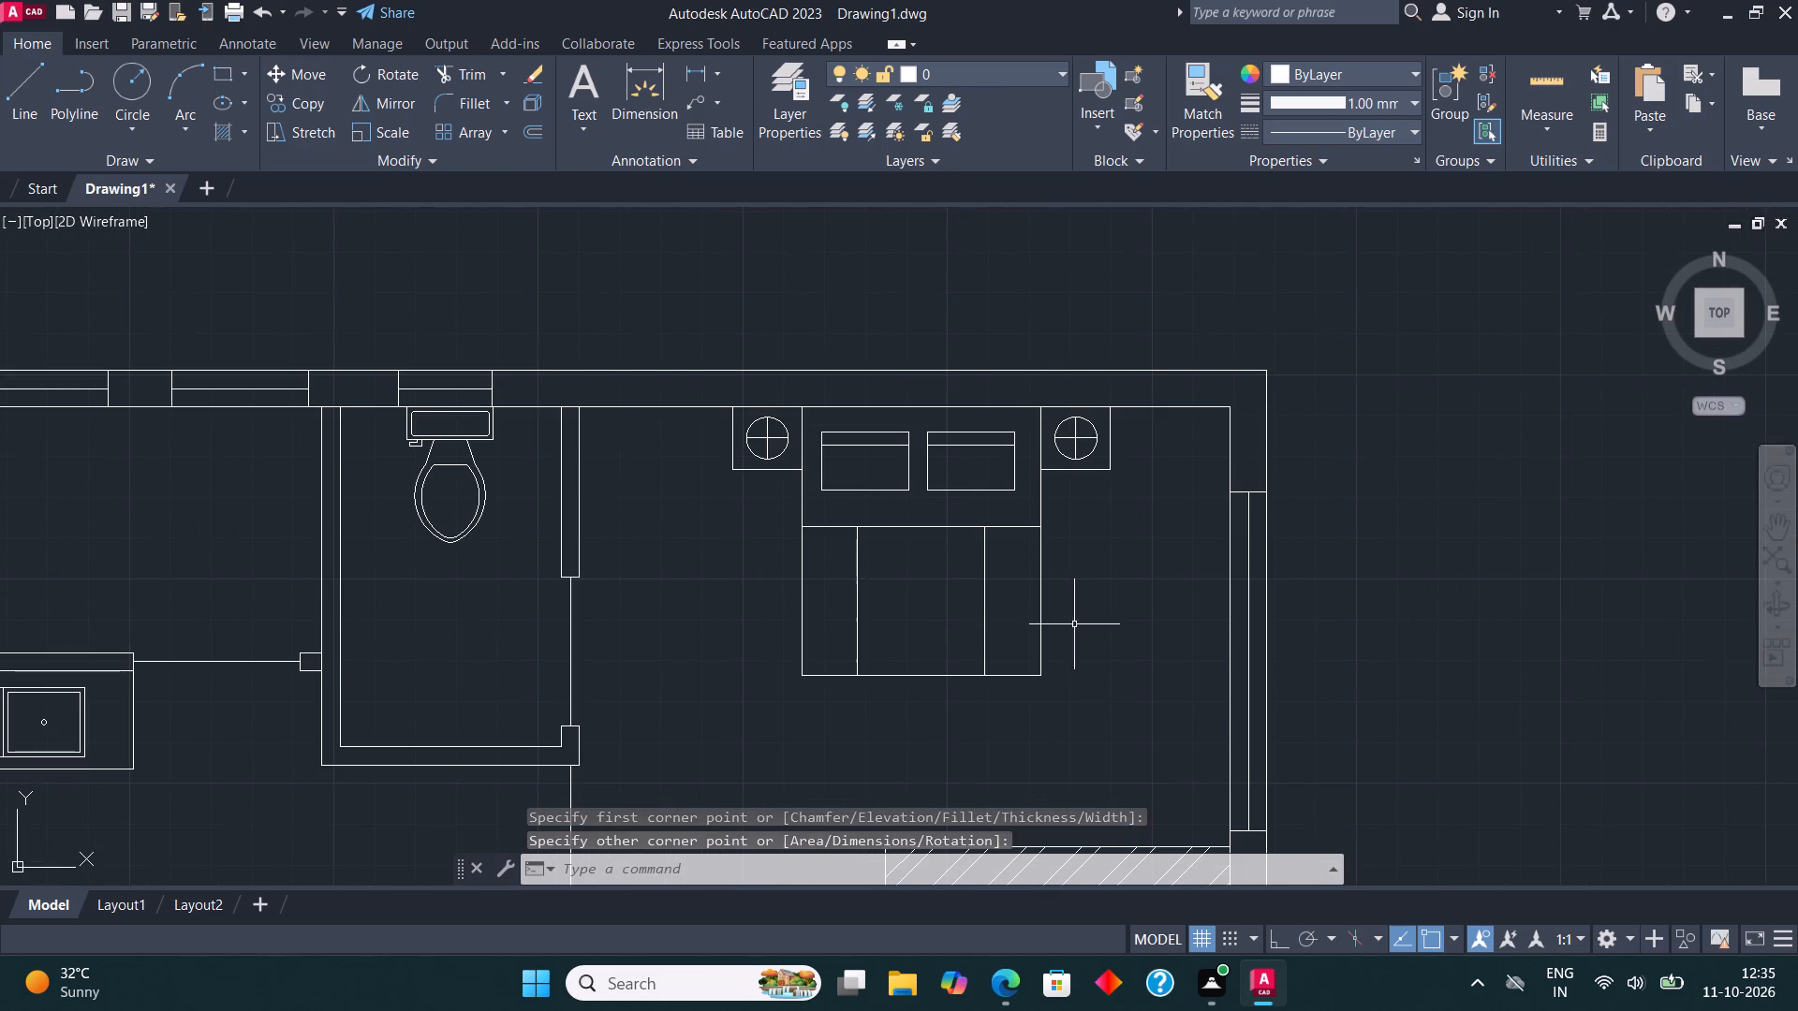
pyautogui.click(1067, 700)
pyautogui.click(761, 418)
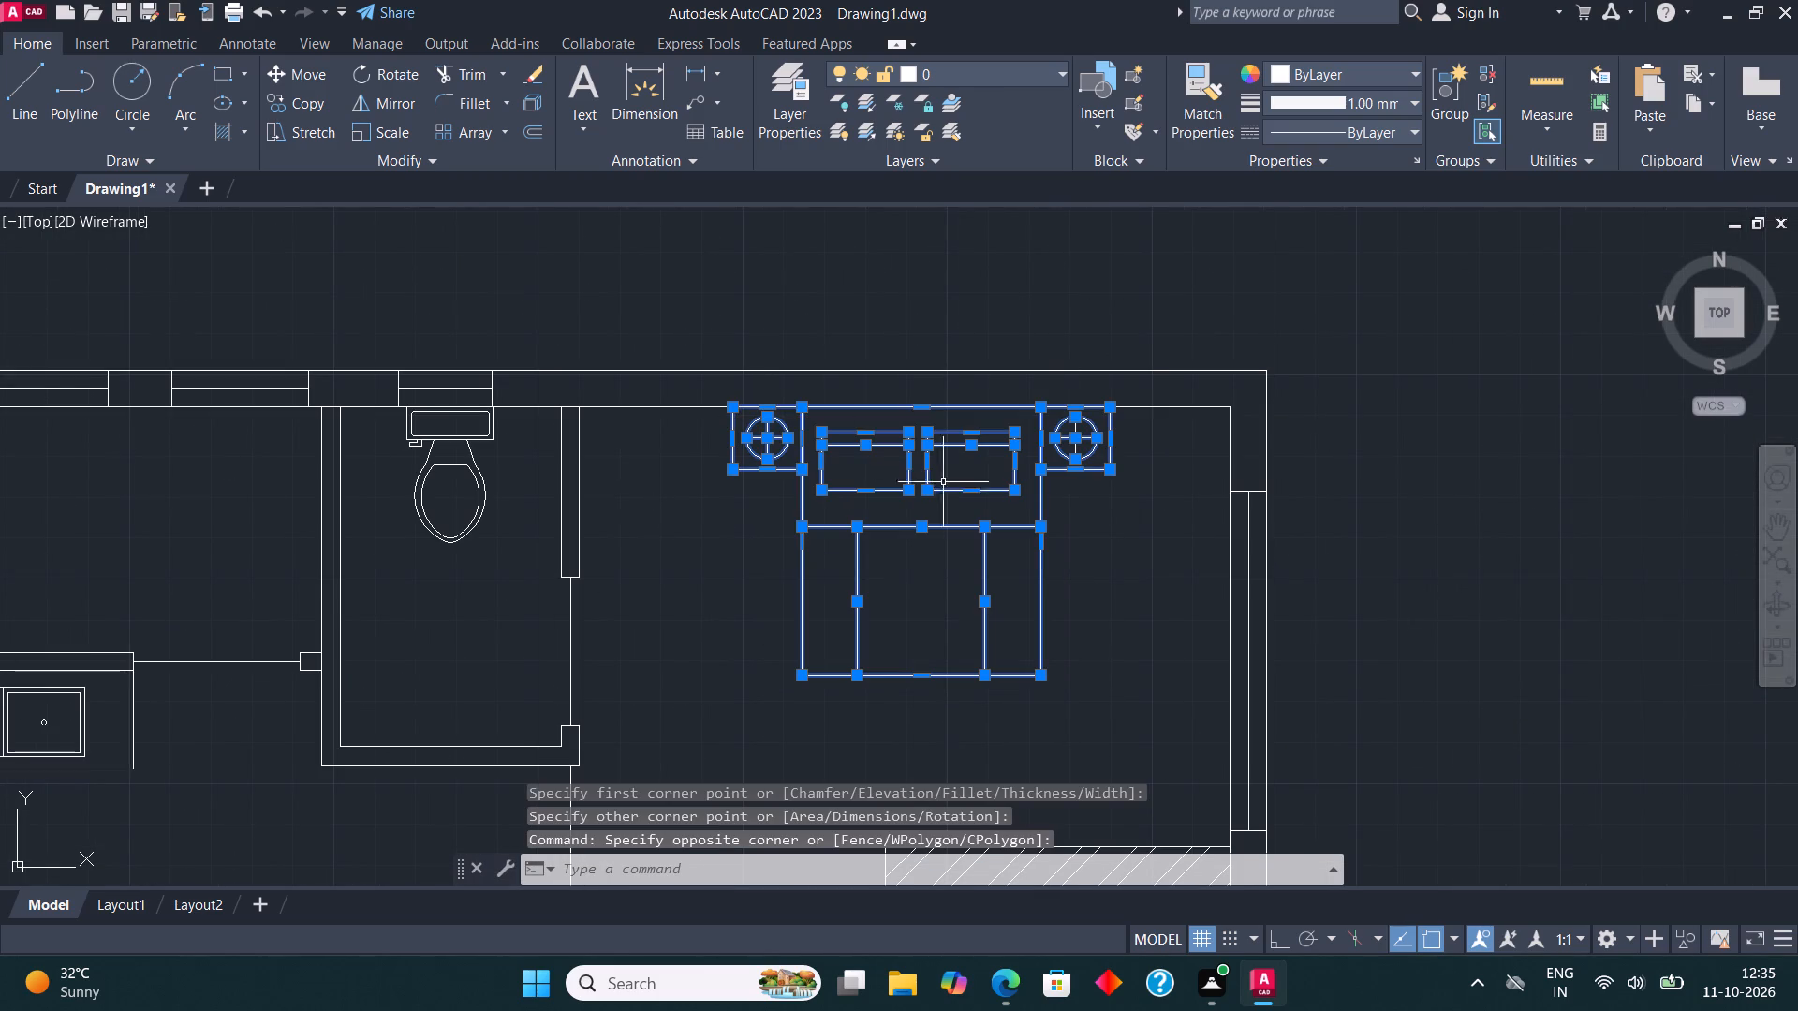
pyautogui.click(1079, 525)
pyautogui.click(1068, 433)
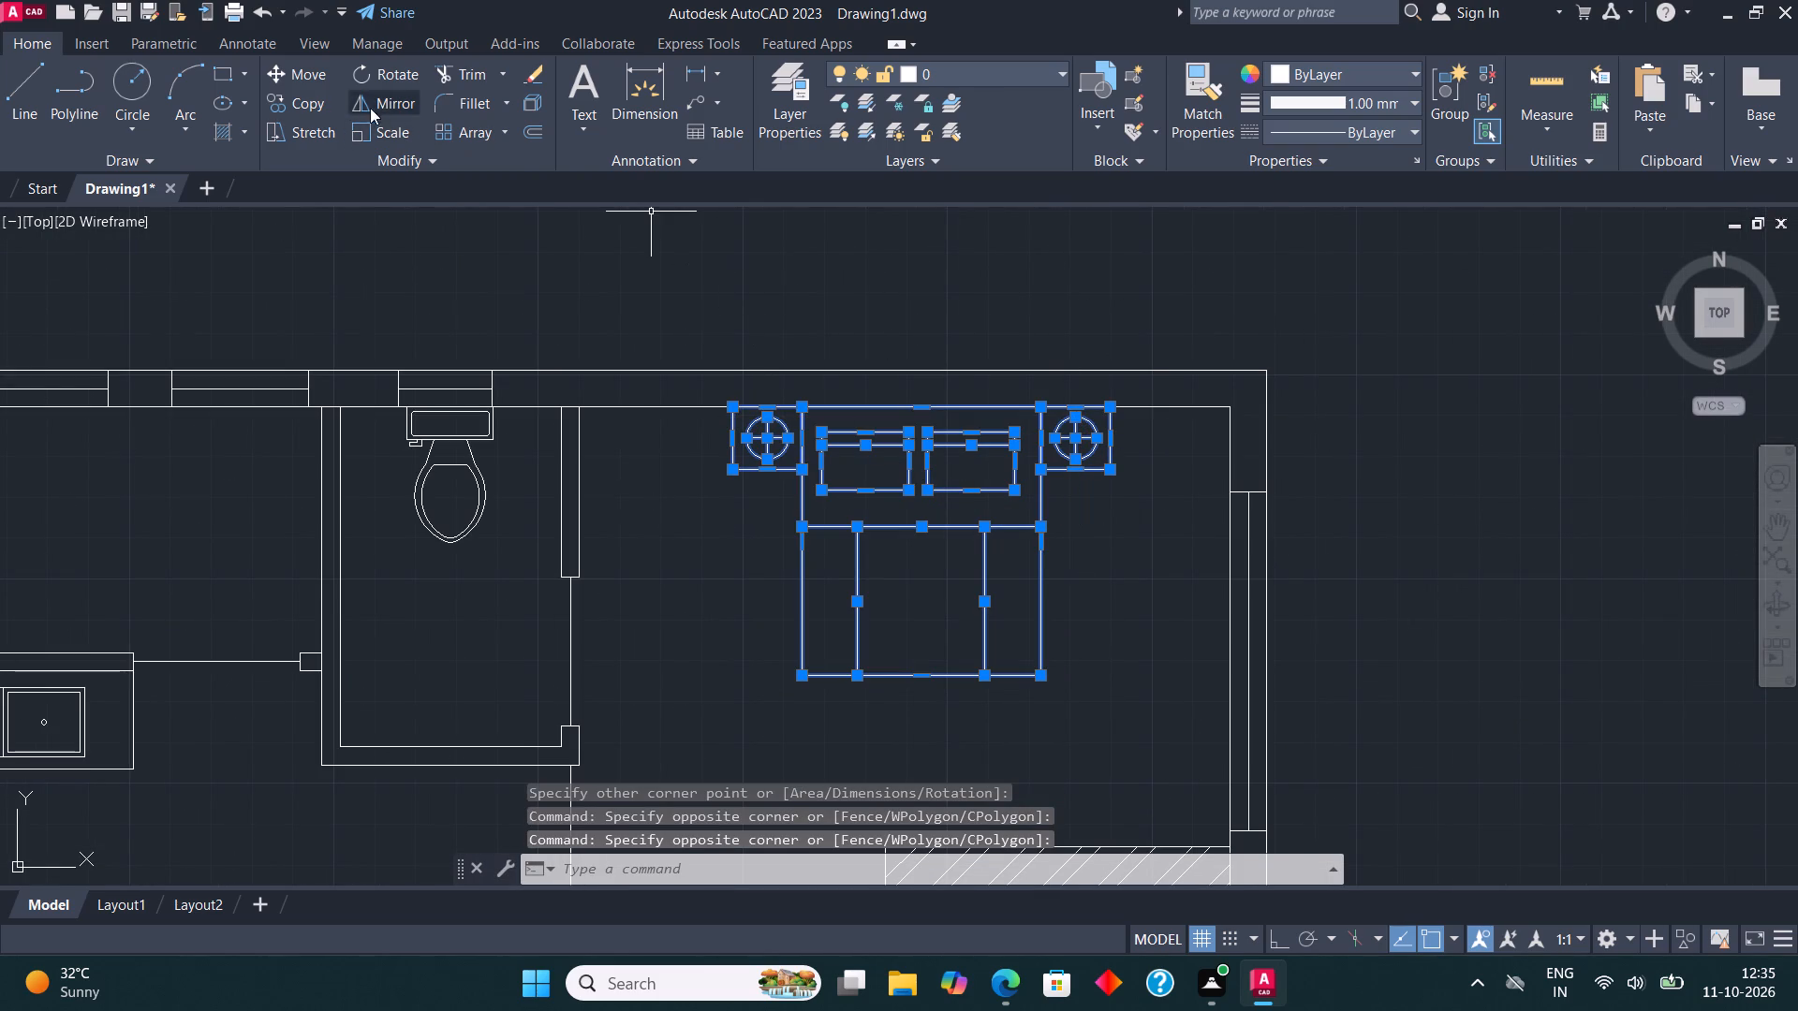
pyautogui.click(286, 94)
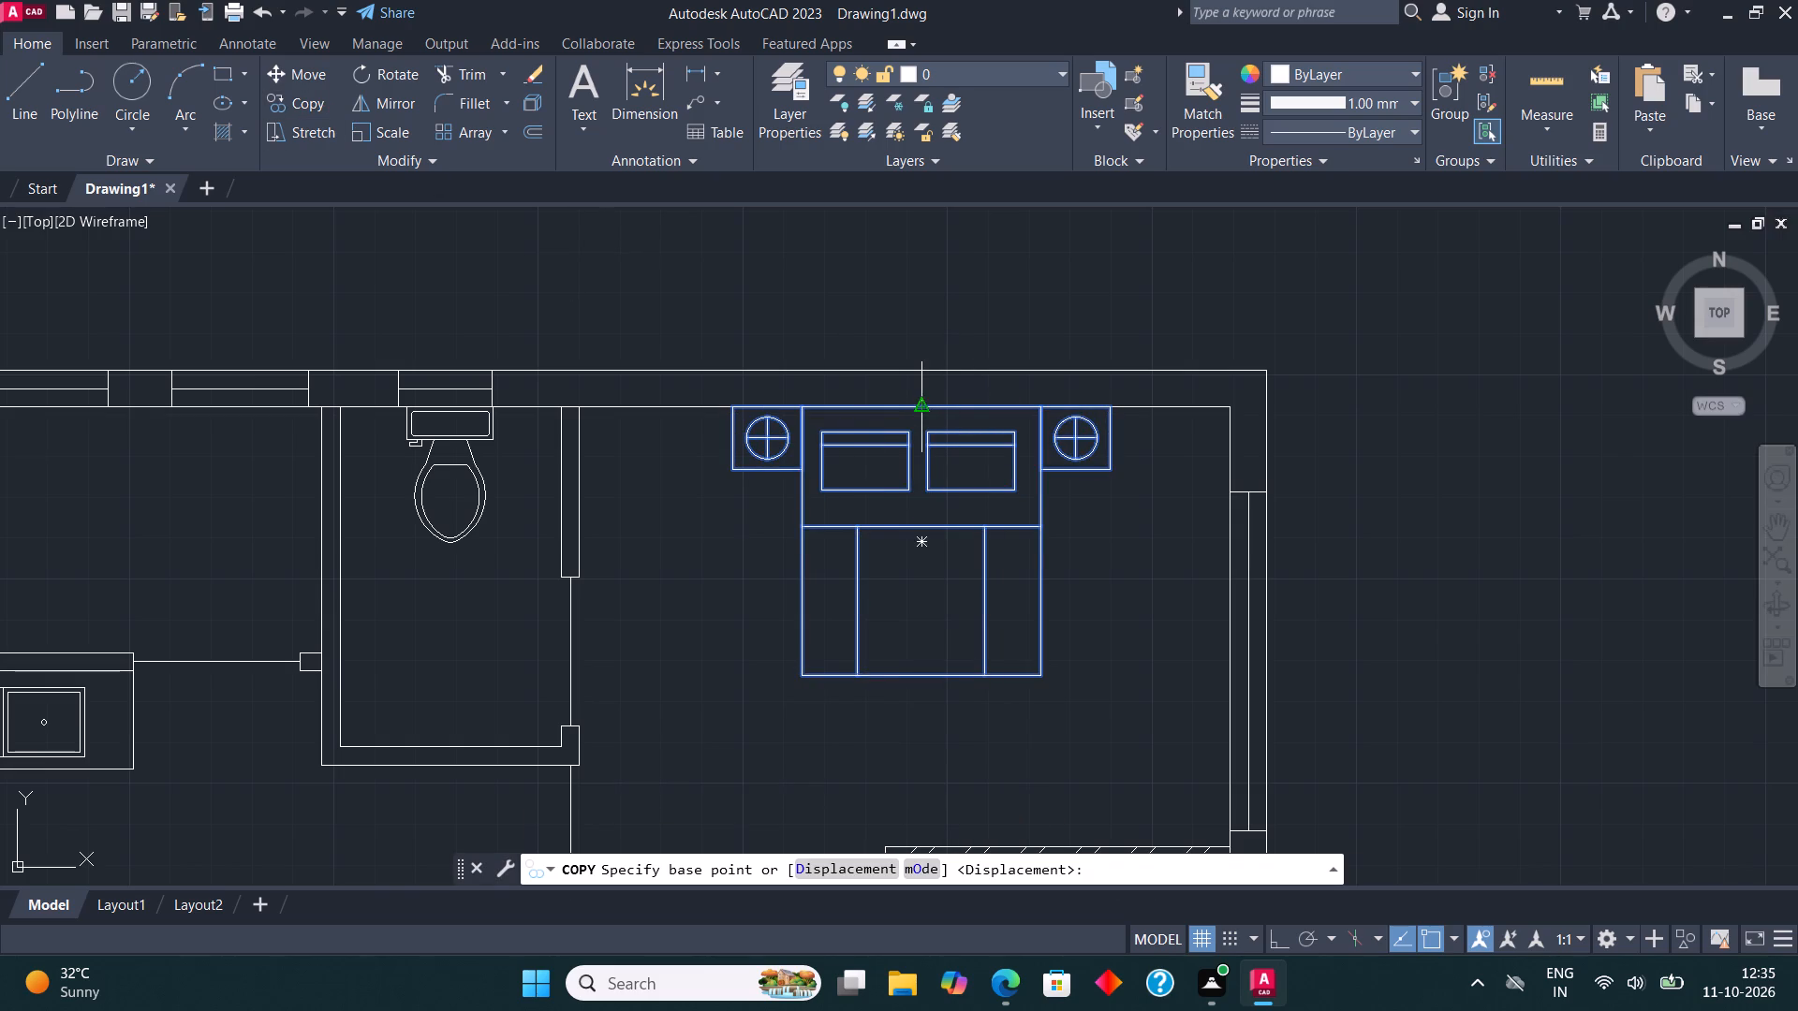
pyautogui.click(920, 401)
pyautogui.scroll(-3, 1021, 316)
pyautogui.scroll(3, 1002, 582)
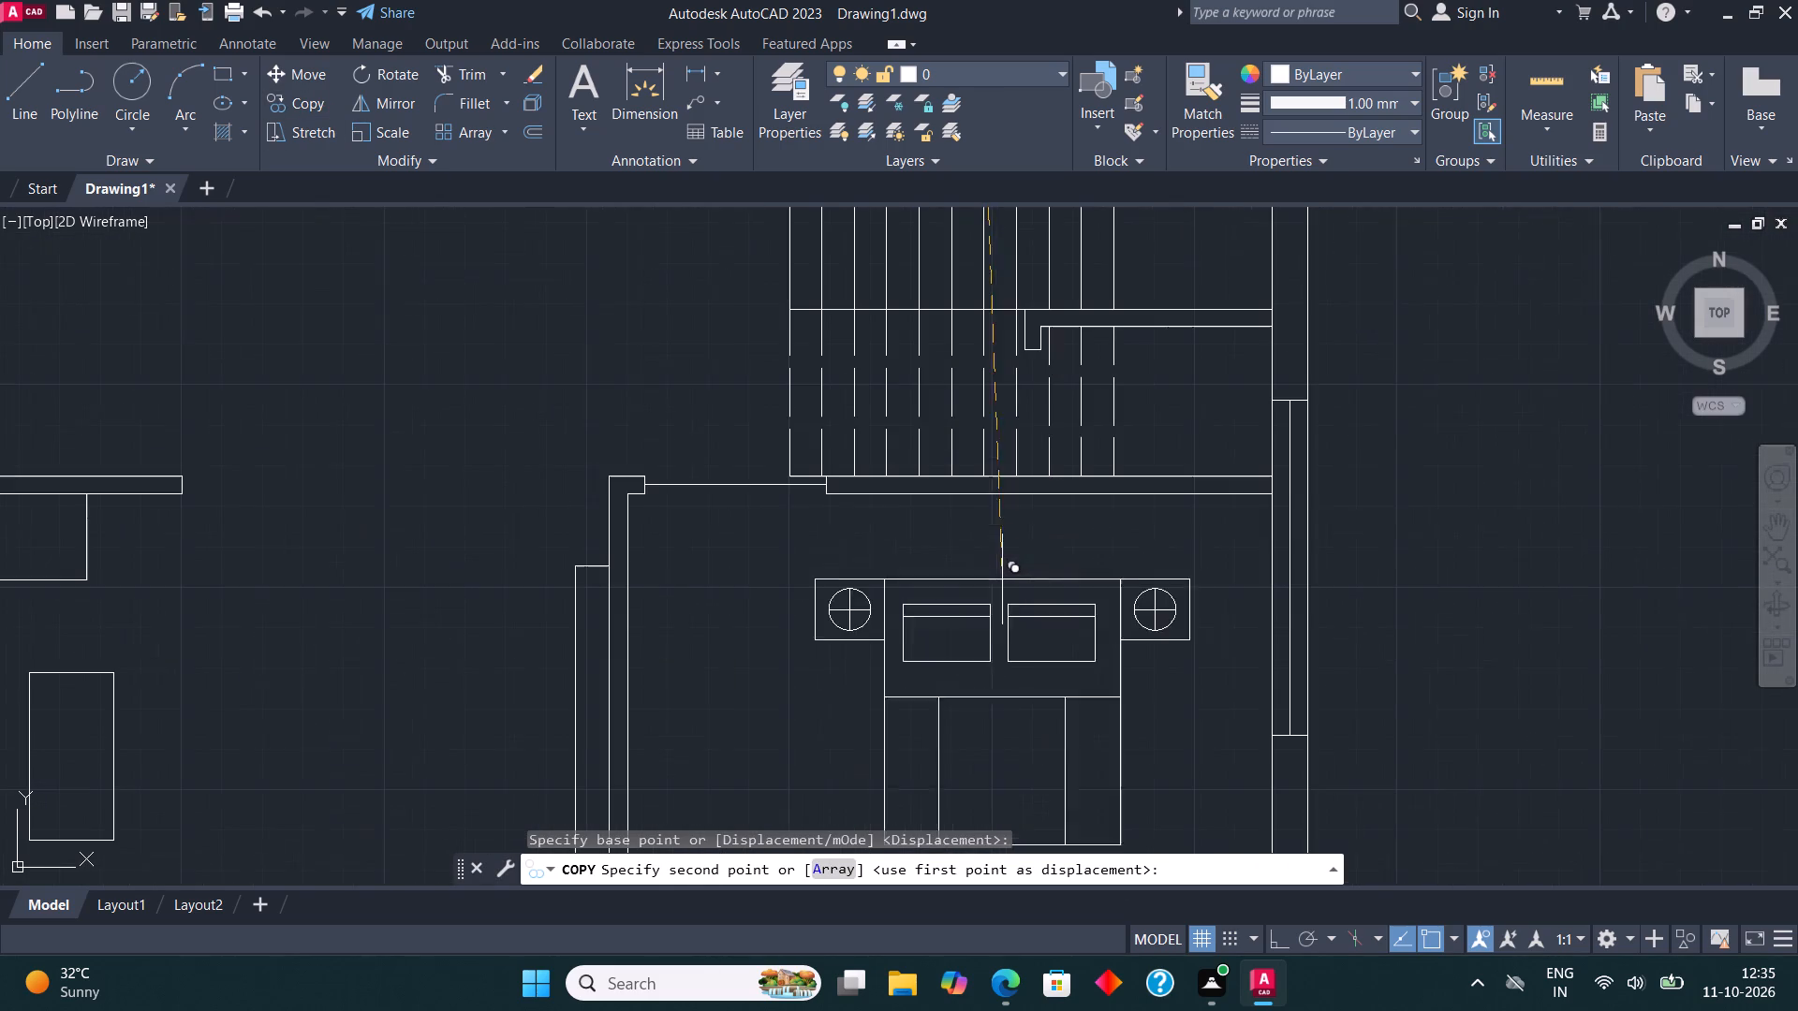
pyautogui.click(1034, 495)
pyautogui.scroll(-1, 1012, 346)
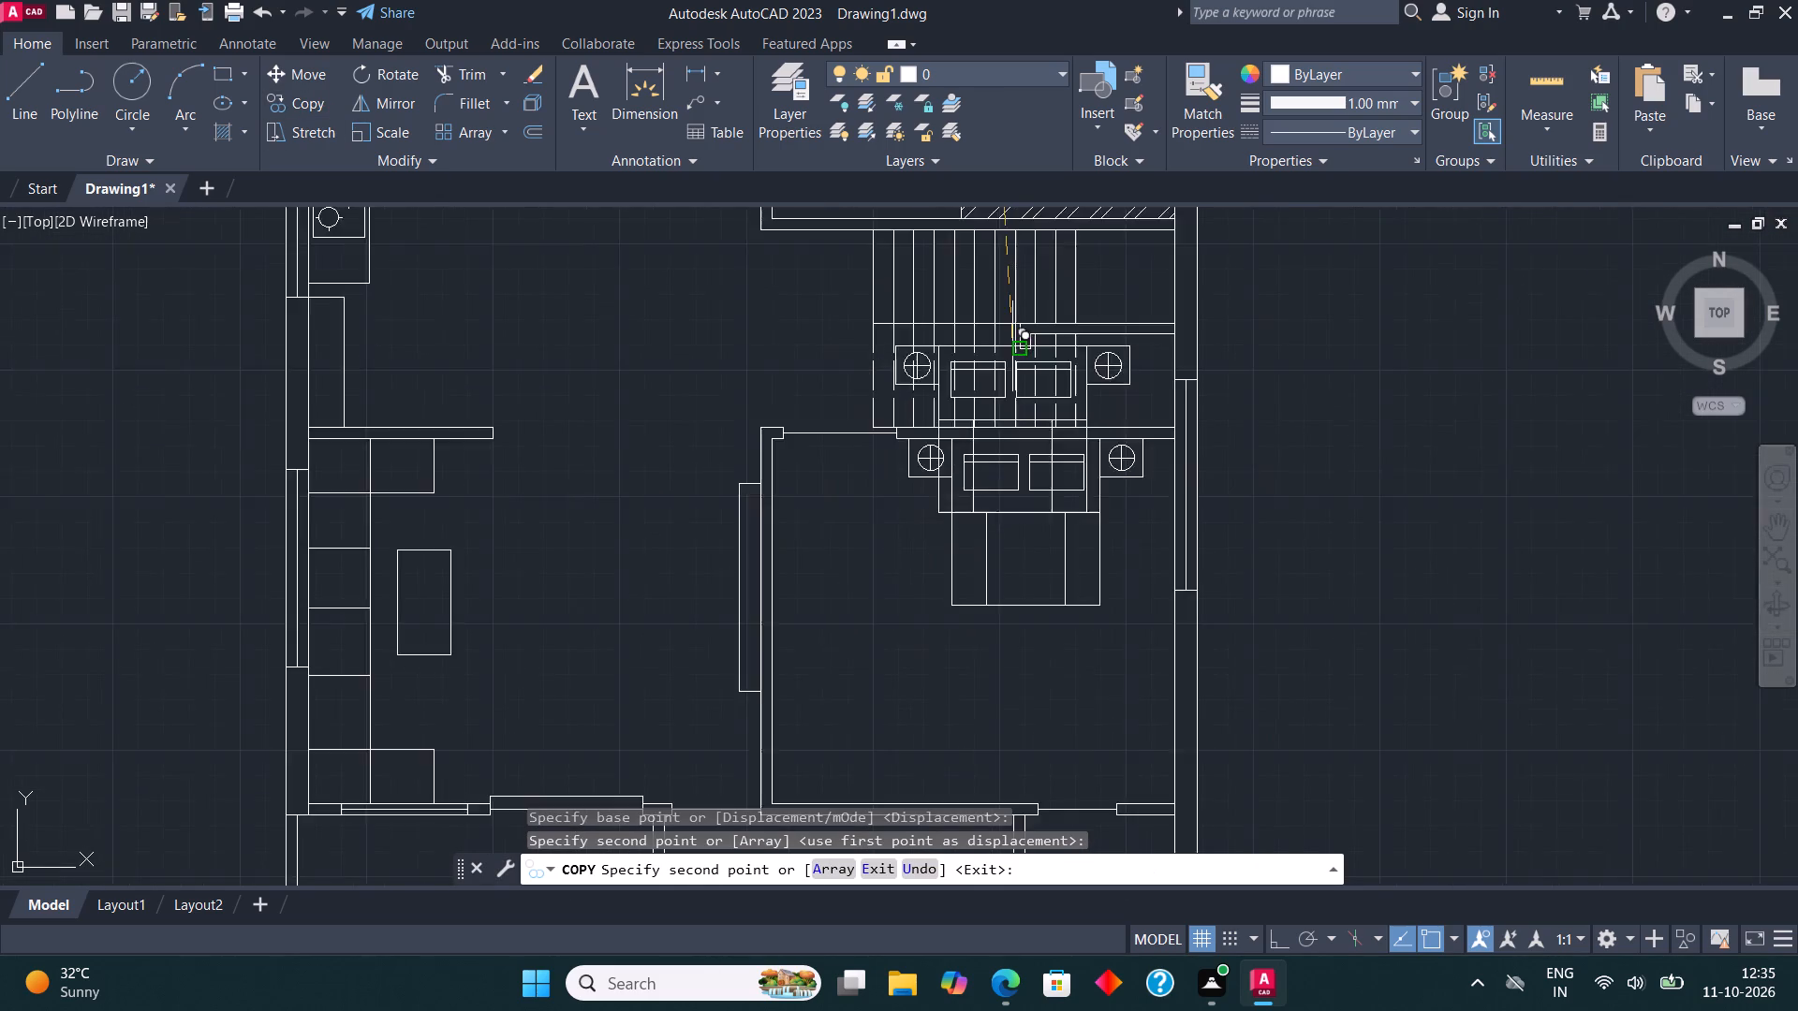
pyautogui.scroll(-2, 1012, 346)
pyautogui.scroll(2, 944, 537)
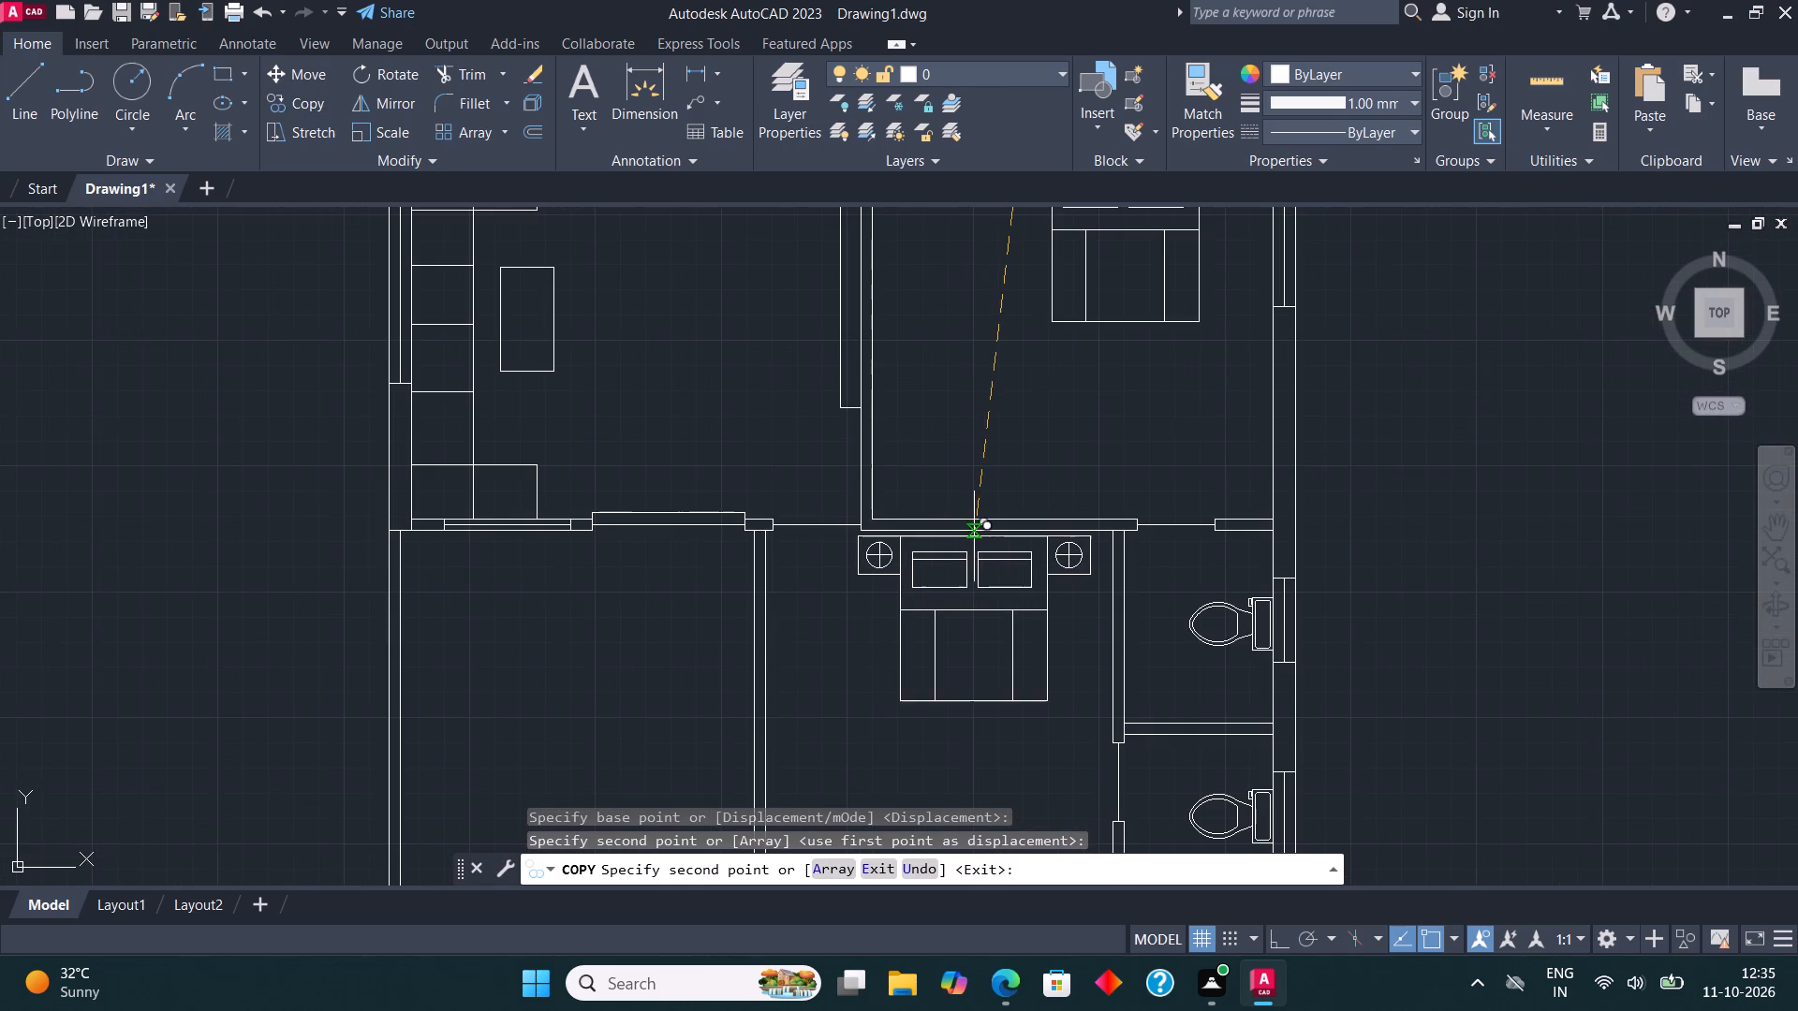
pyautogui.click(977, 535)
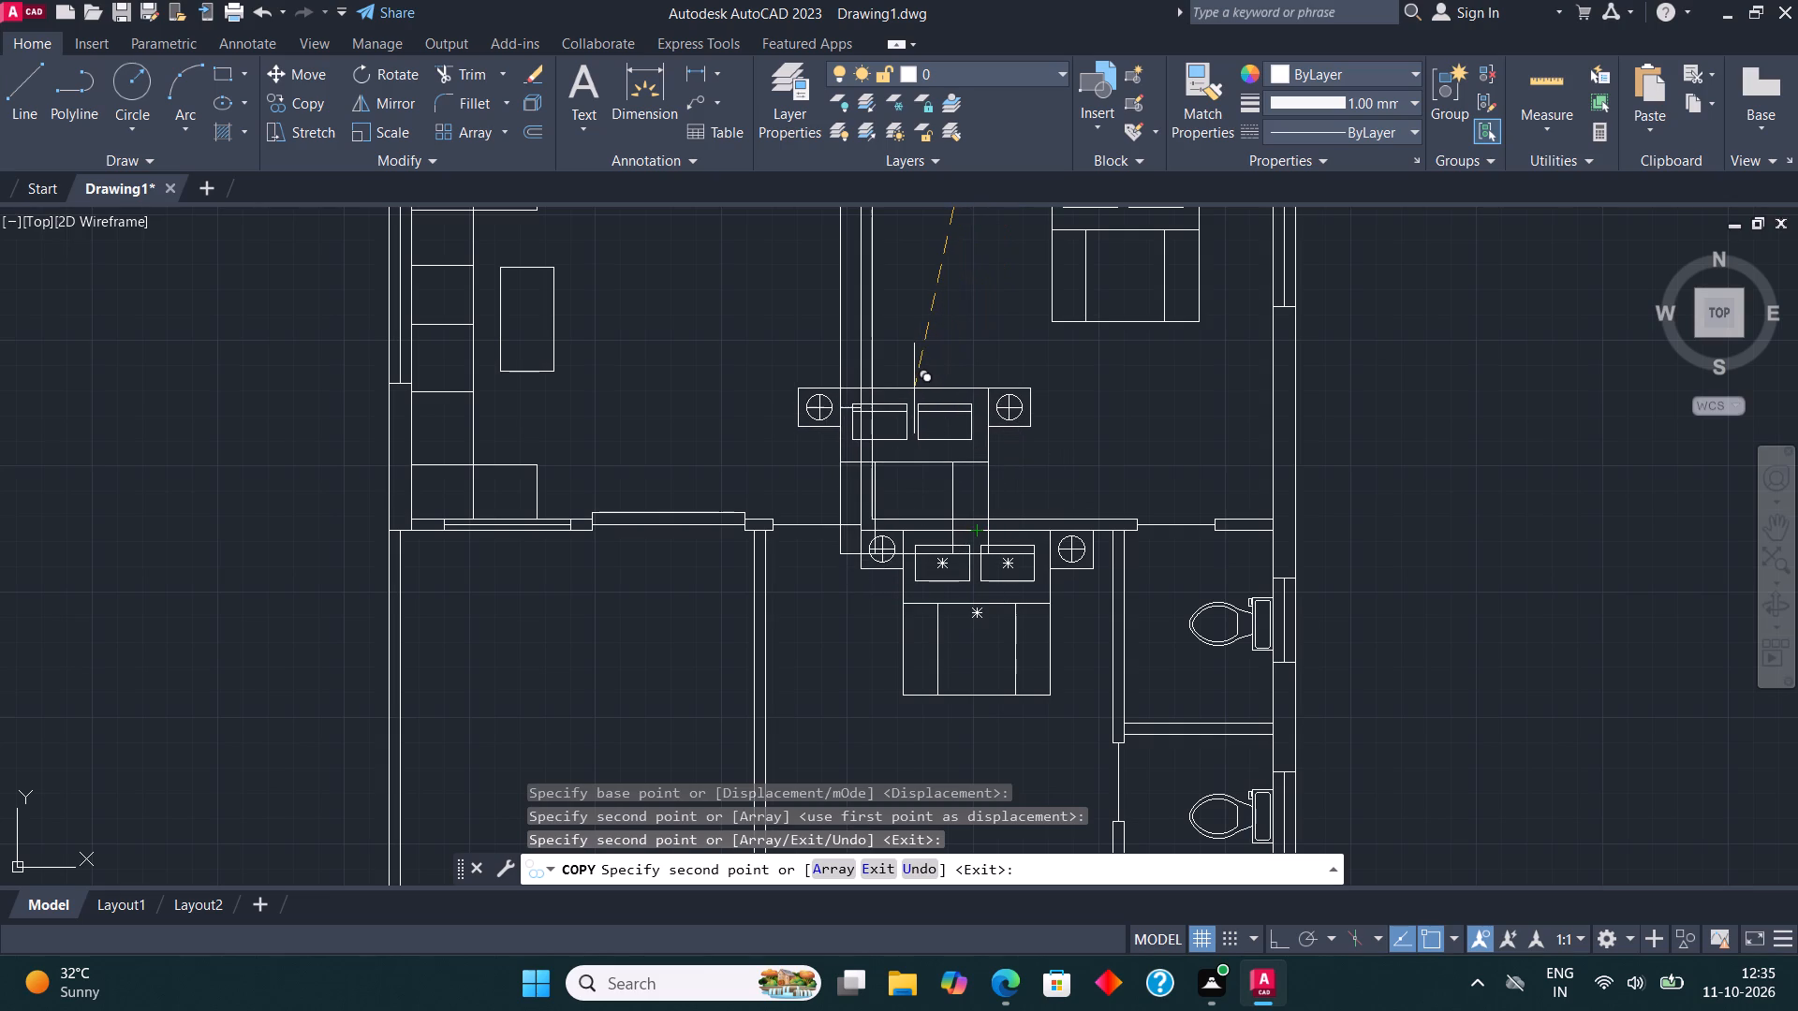
pyautogui.press('Escape')
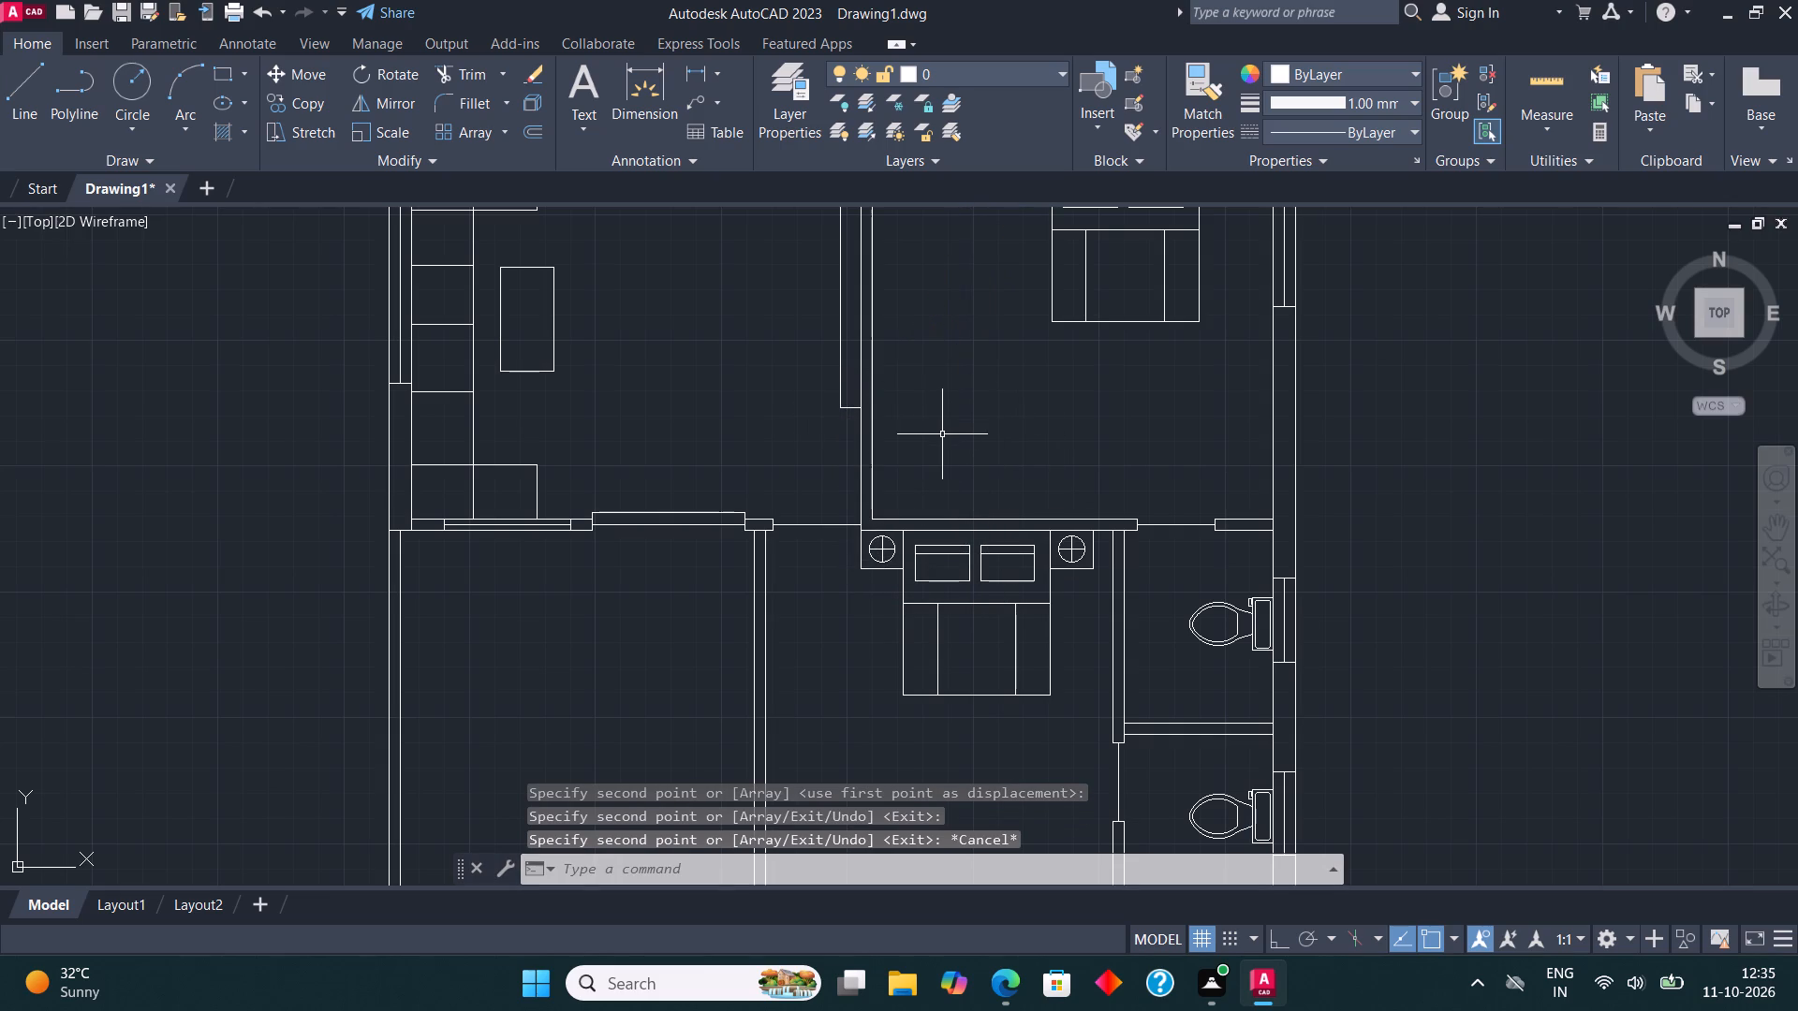
# Insert the Vehicles - Imperial block from the architectural tool palette in the empty area left of the plan.
pyautogui.scroll(-1, 941, 445)
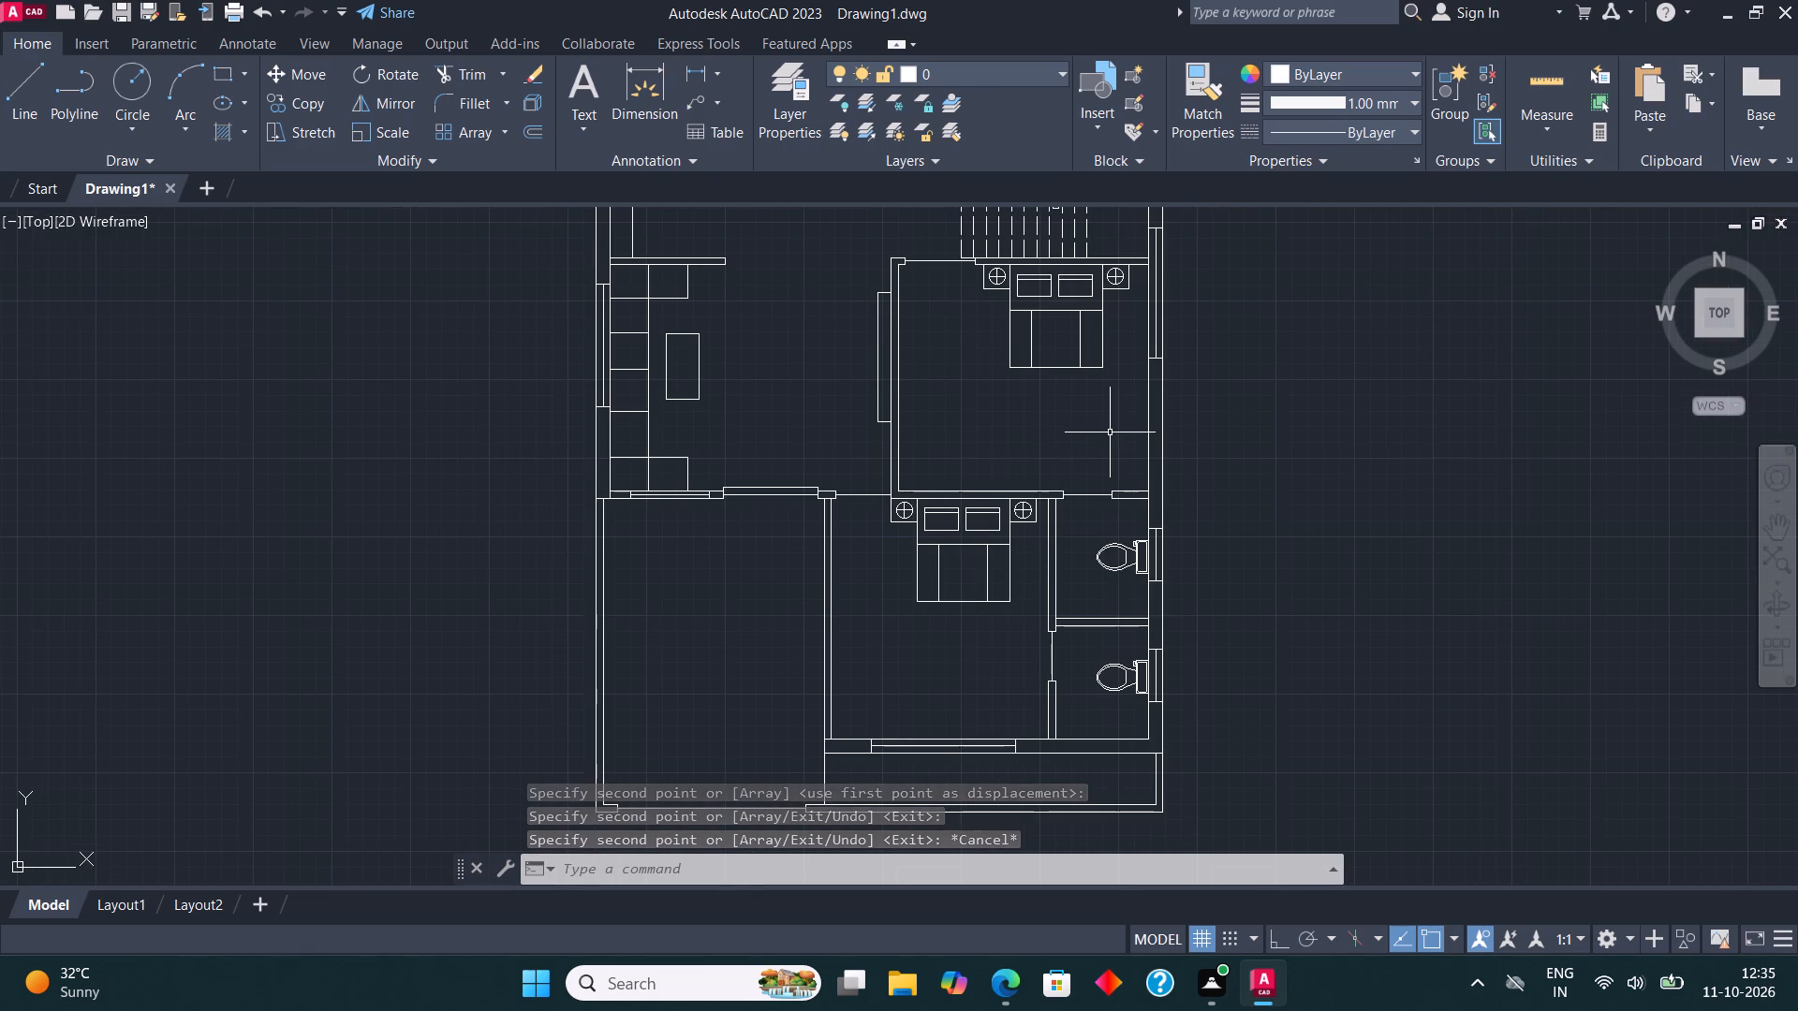
pyautogui.moveTo(1113, 434); pyautogui.dragTo(1141, 757, button='middle')
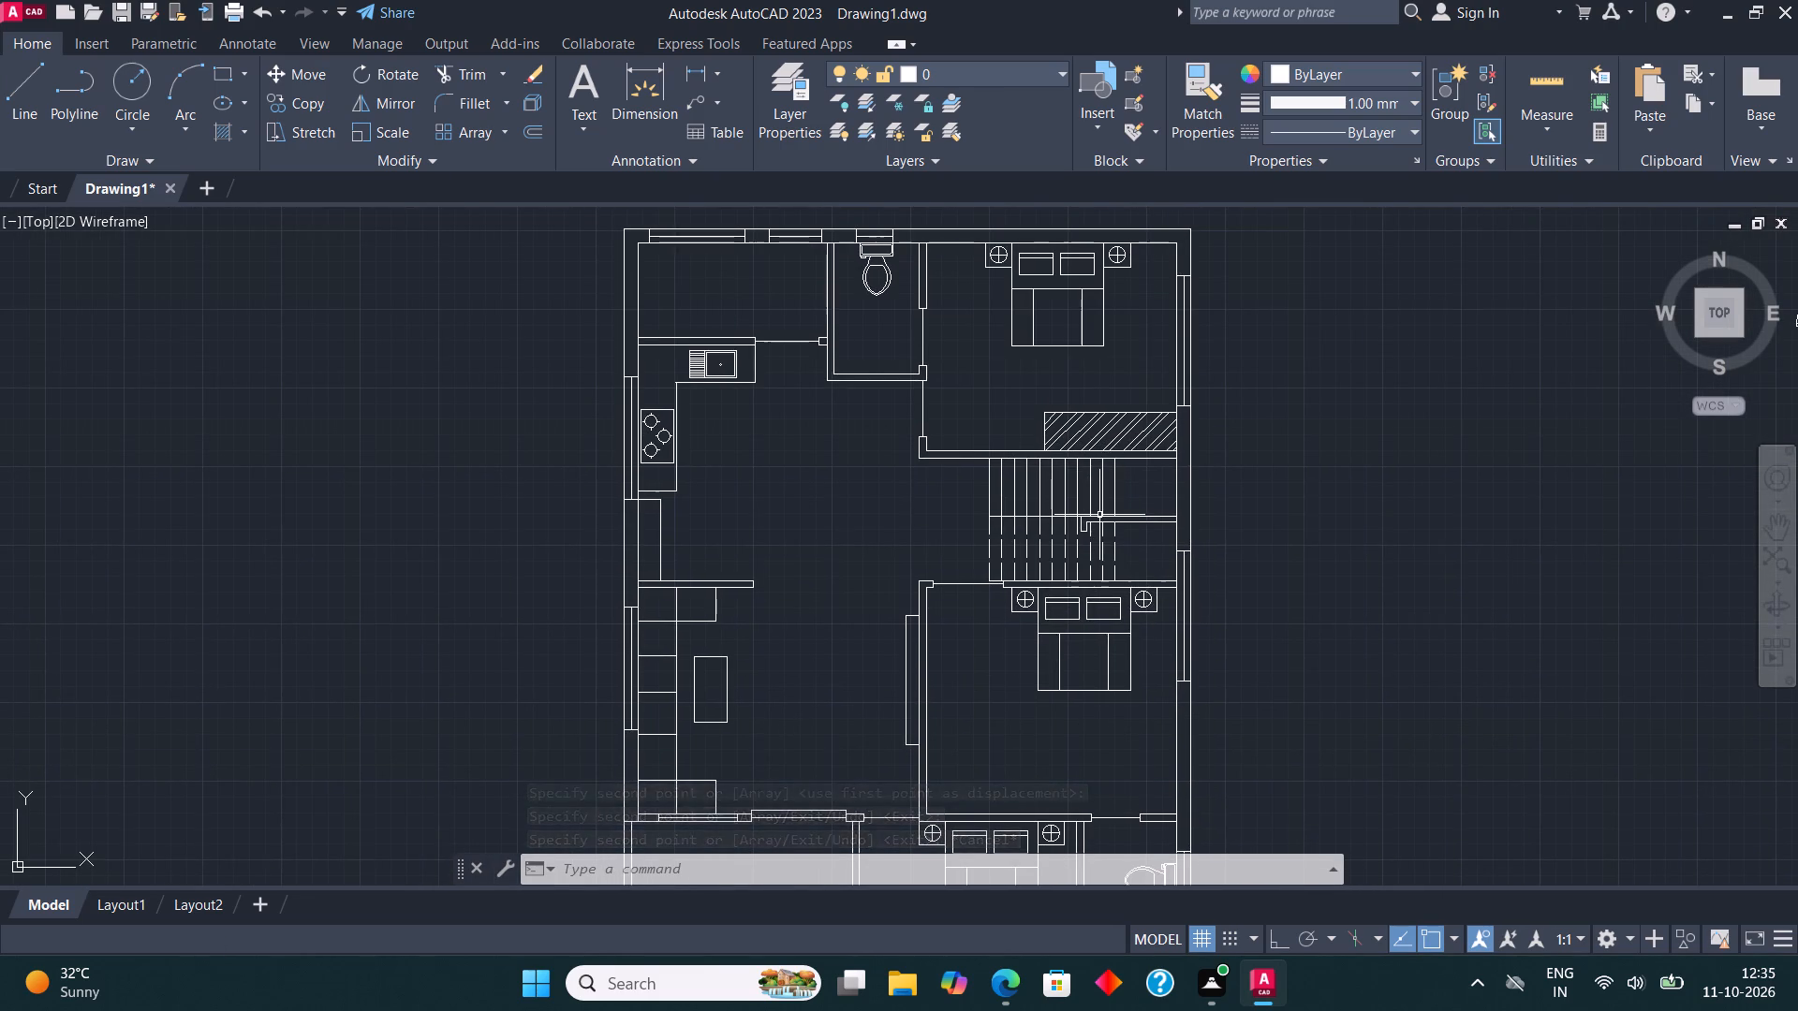
pyautogui.scroll(-1, 1061, 439)
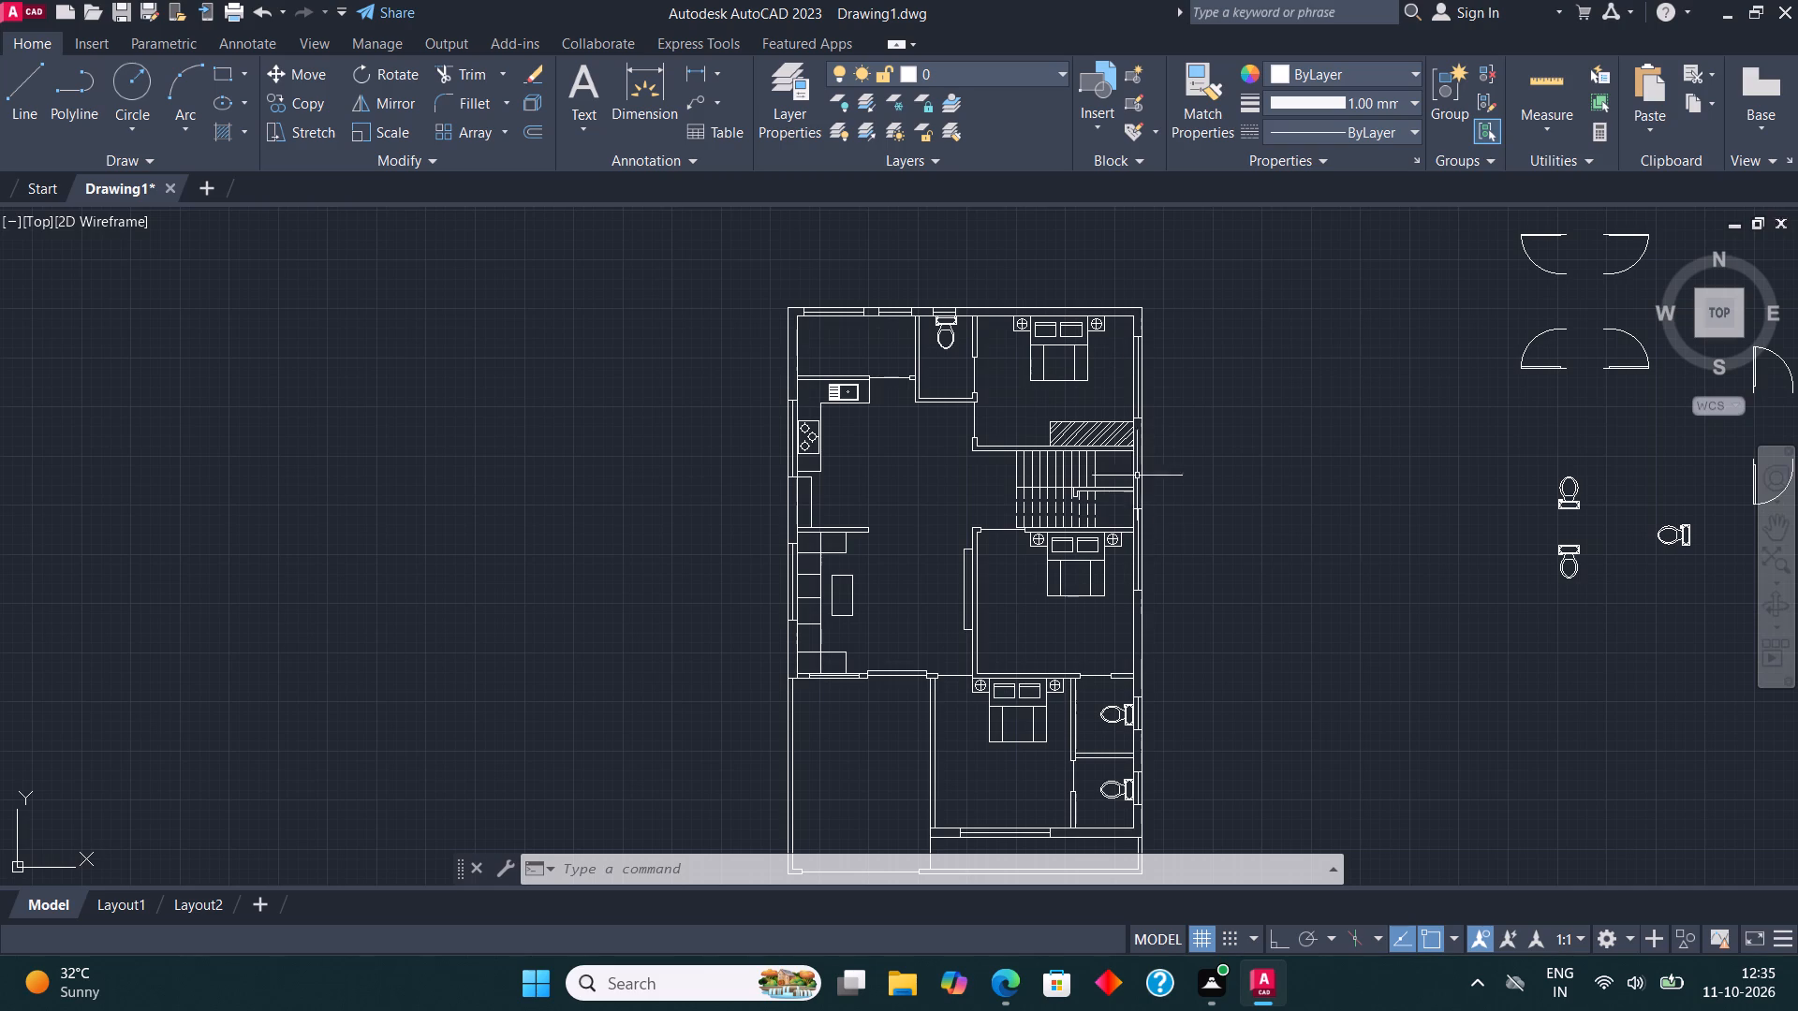
pyautogui.moveTo(1149, 557); pyautogui.dragTo(1172, 399, button='middle')
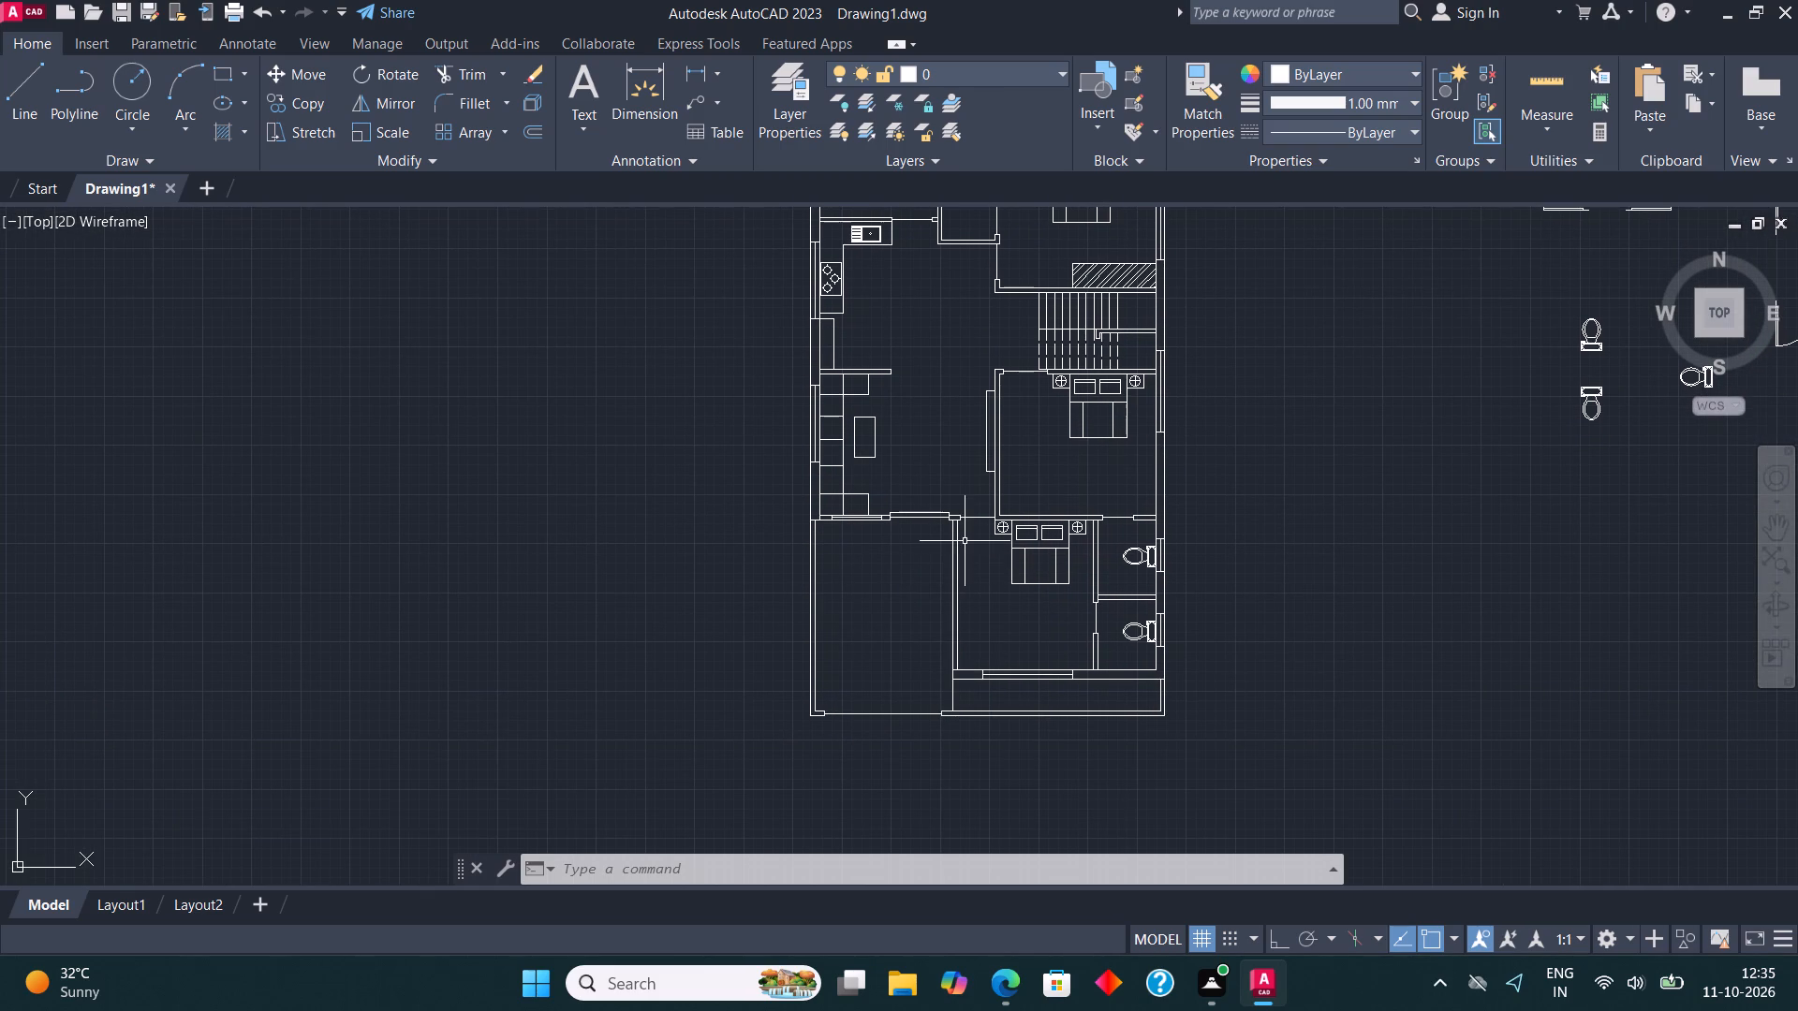
pyautogui.moveTo(965, 541); pyautogui.dragTo(911, 617, button='middle')
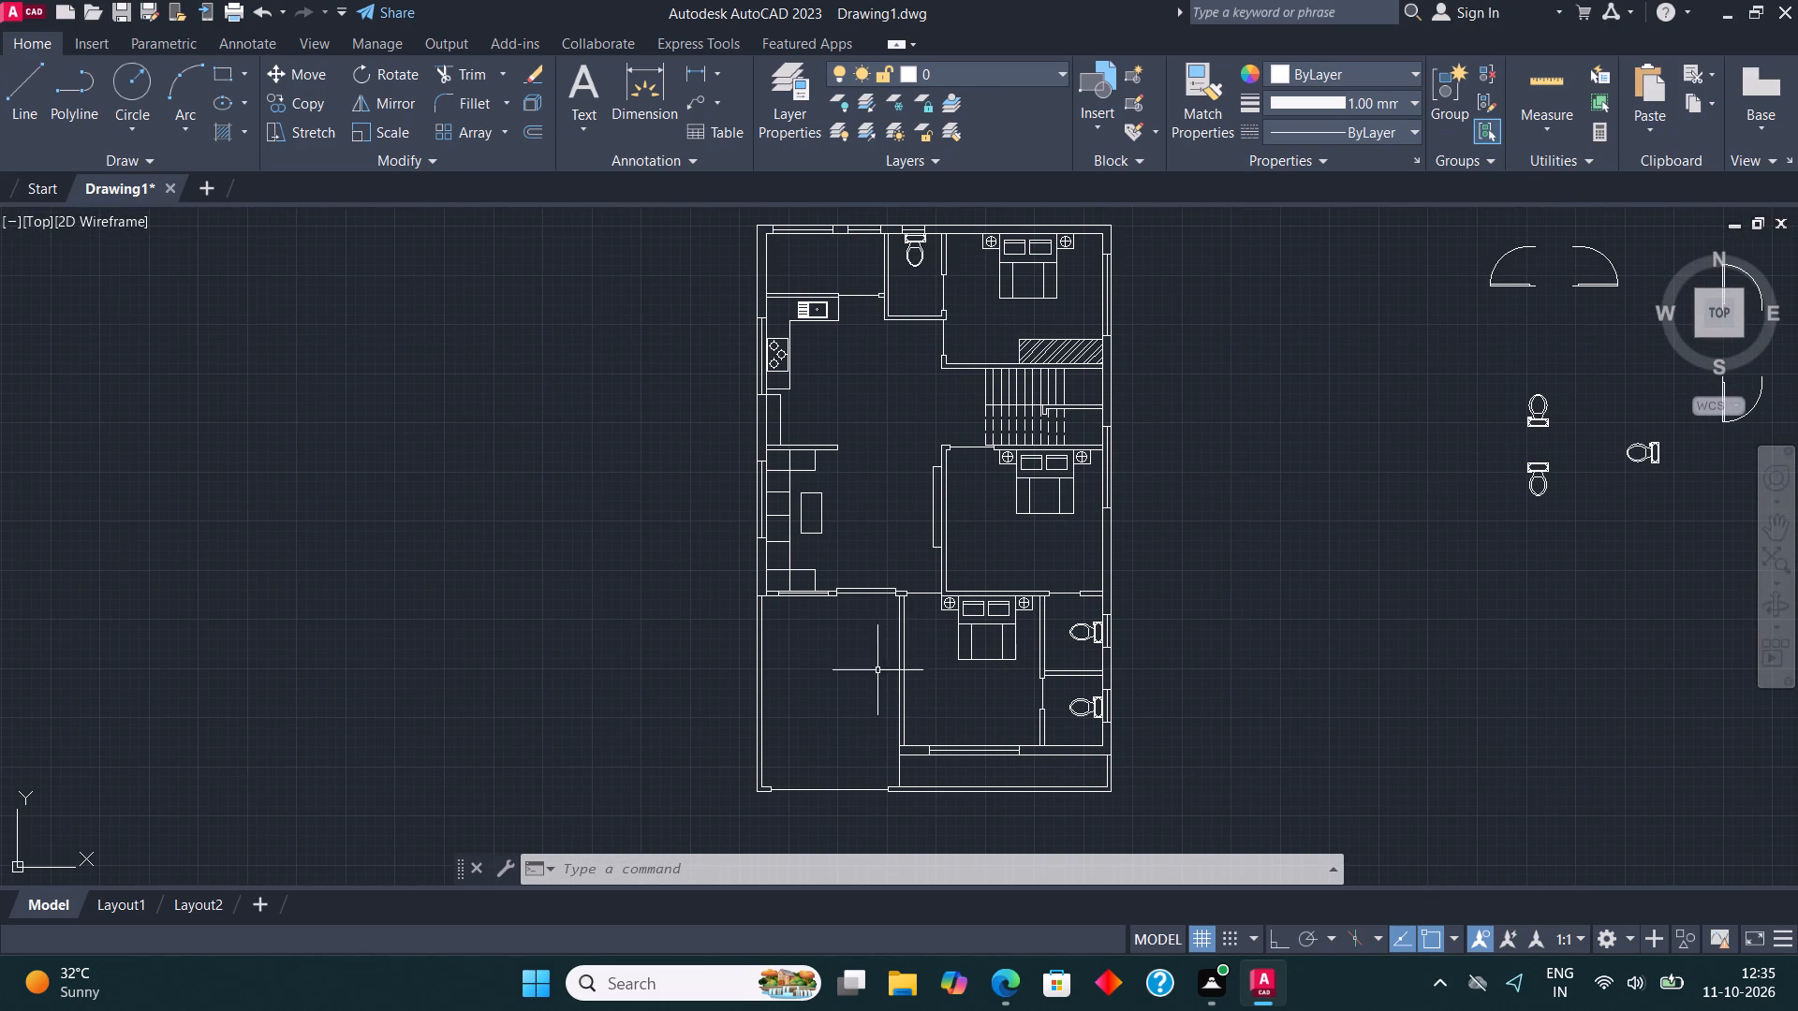
pyautogui.scroll(-1, 985, 716)
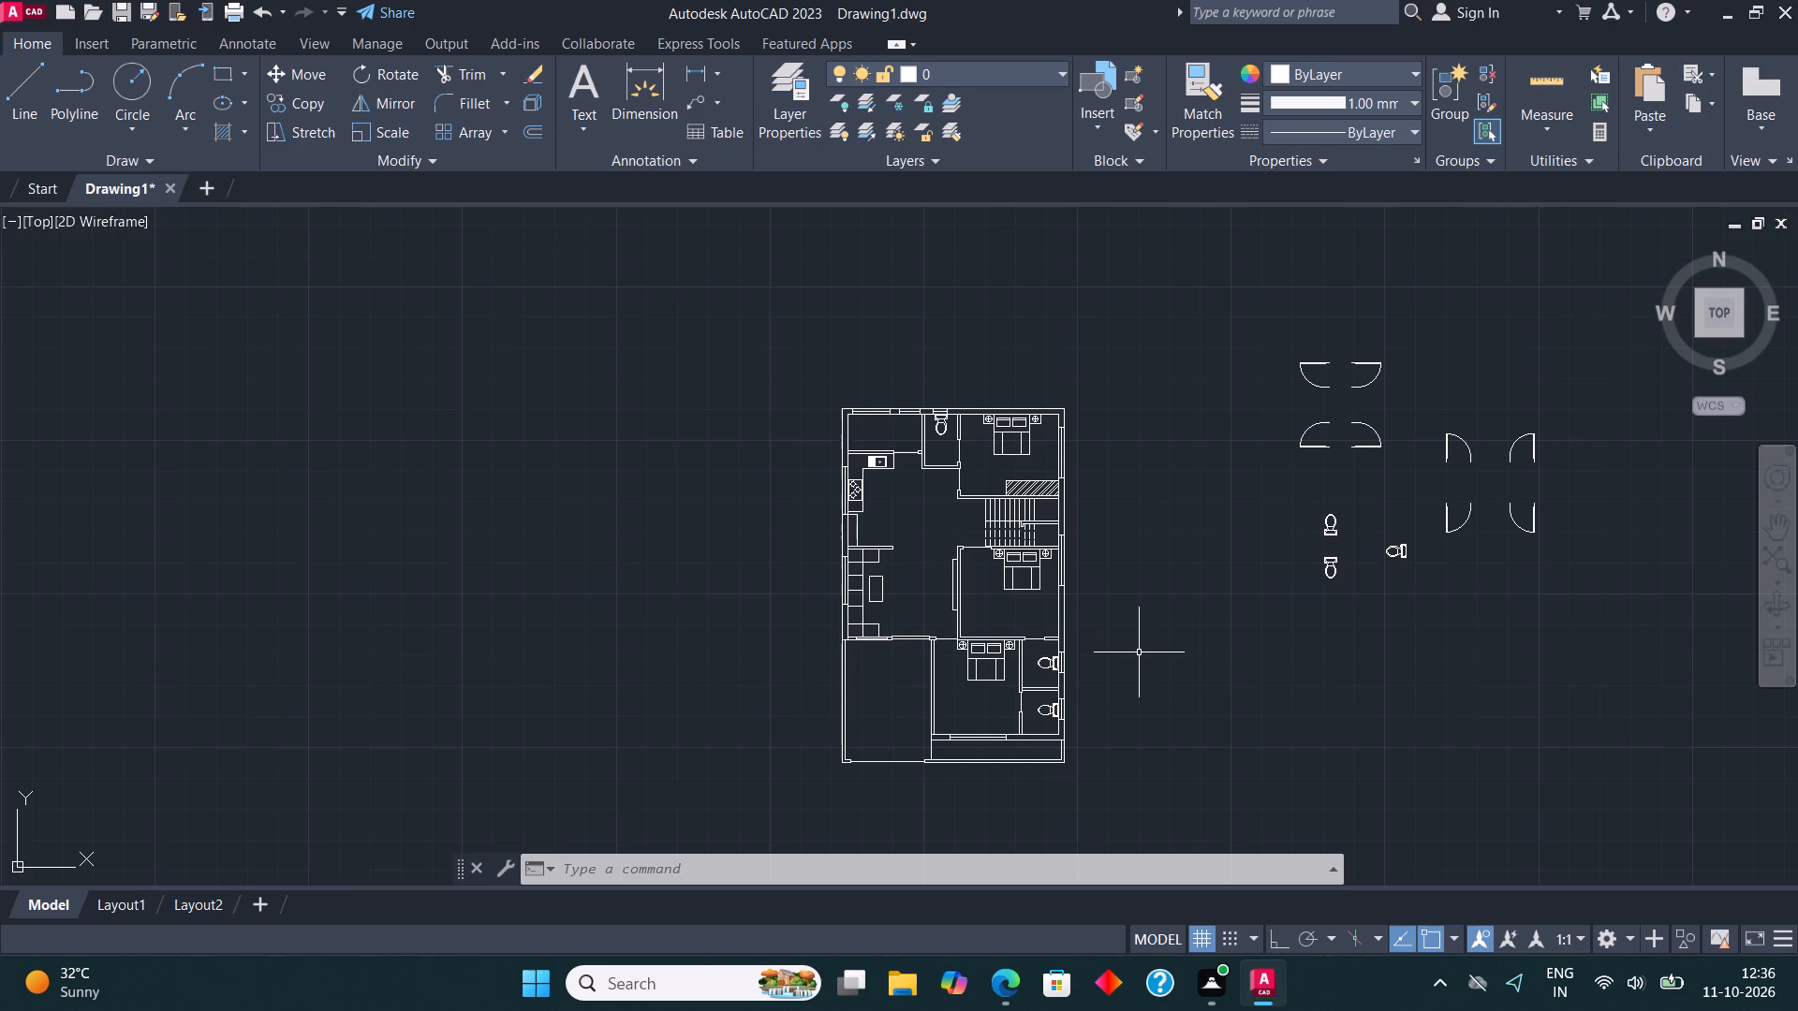
pyautogui.write('TOO')
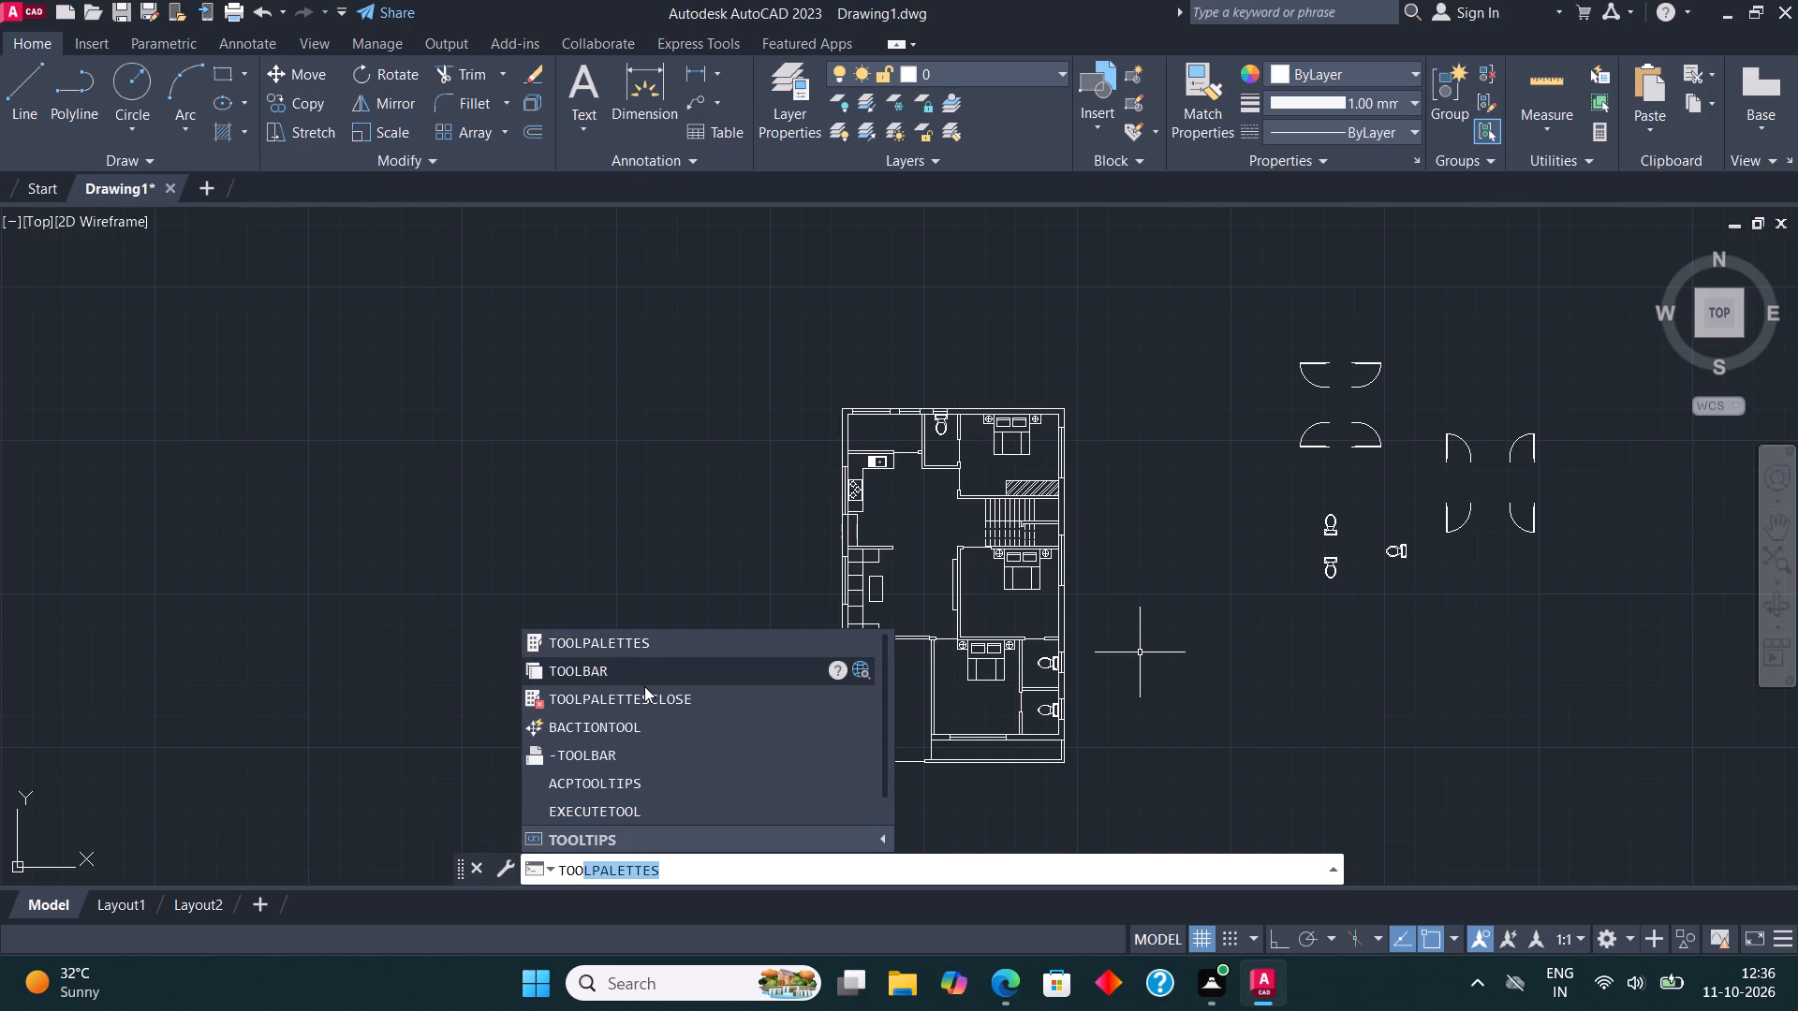
pyautogui.click(671, 647)
pyautogui.click(1024, 526)
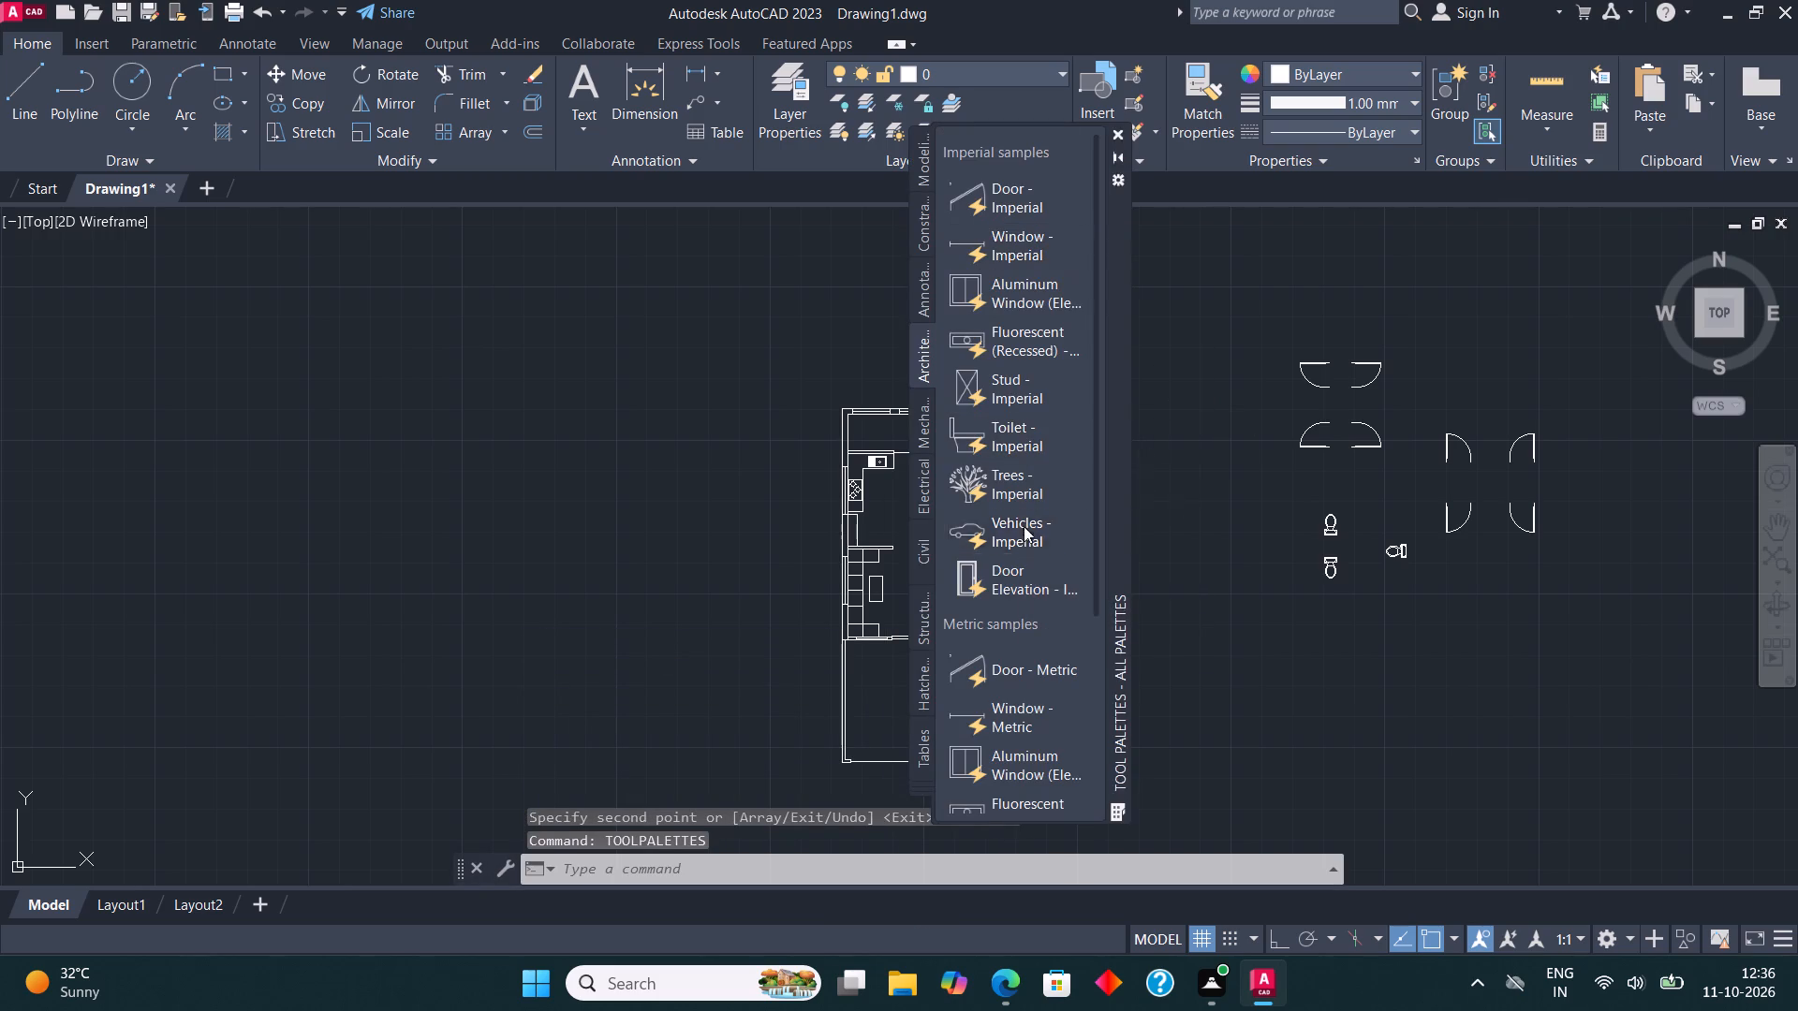
pyautogui.click(632, 551)
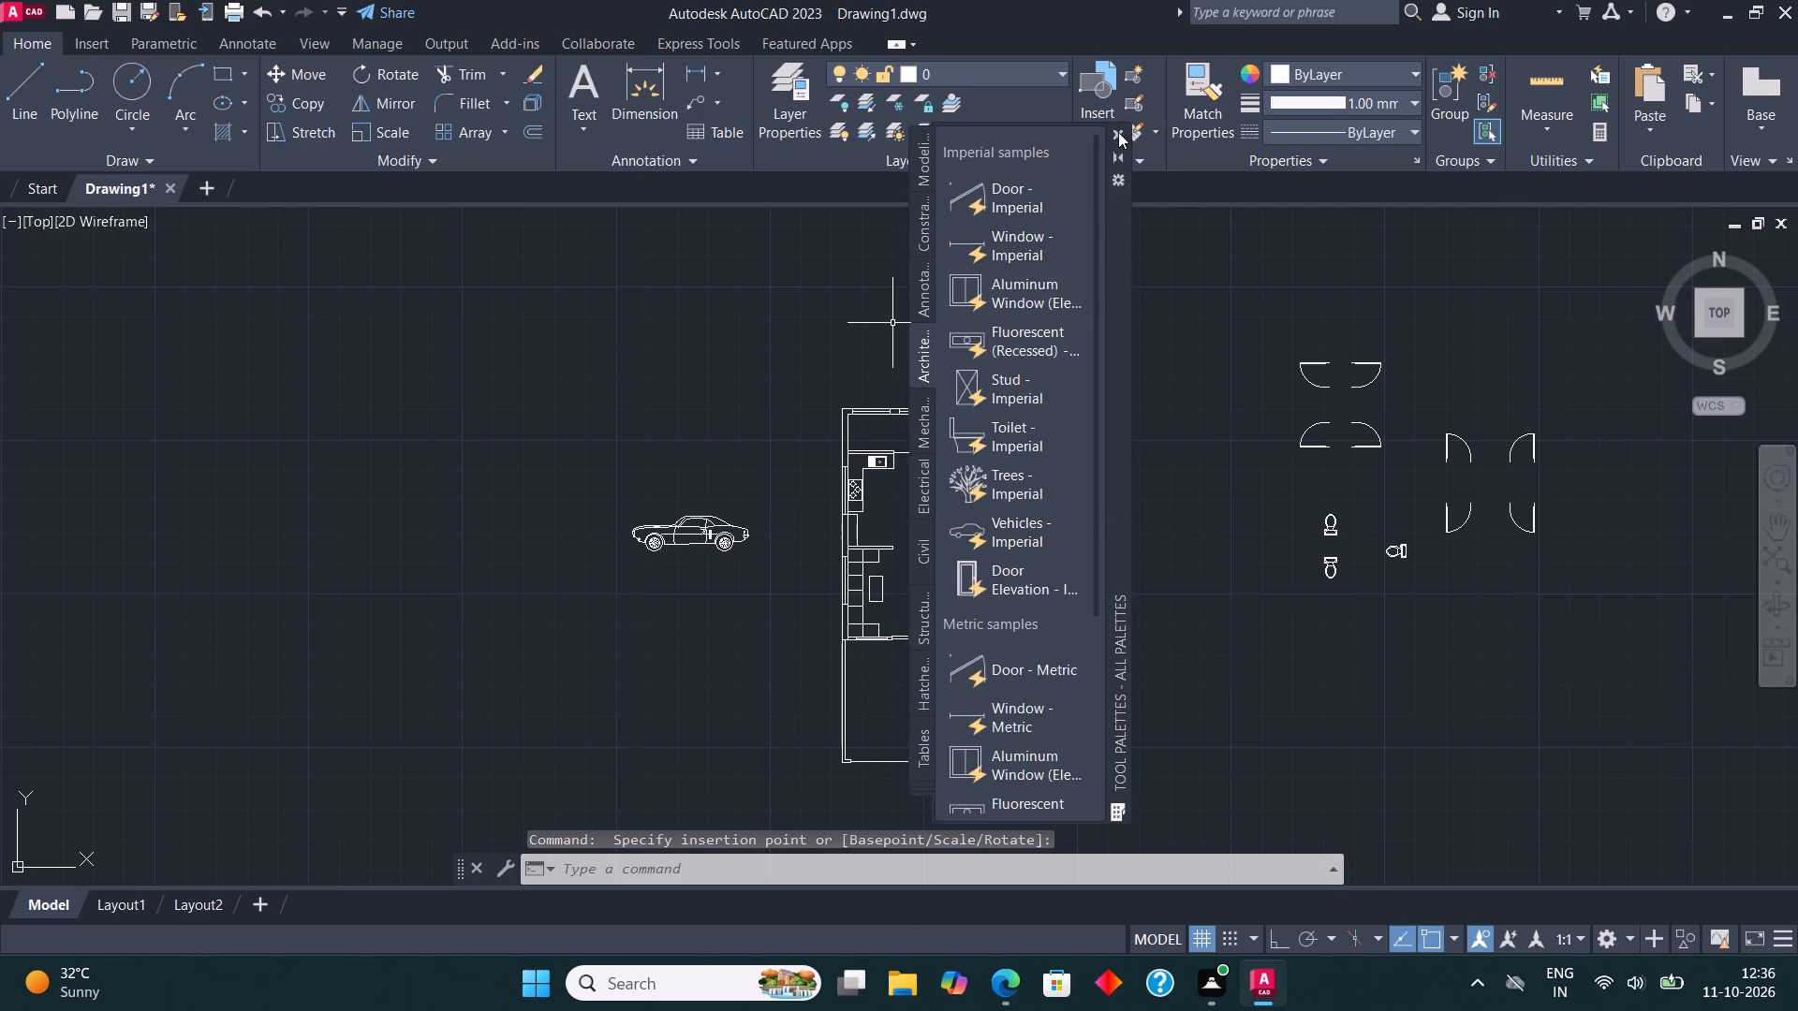
pyautogui.click(1113, 131)
# Switch the vehicle block to its Sports Car (Top) version.
pyautogui.click(669, 539)
pyautogui.click(633, 529)
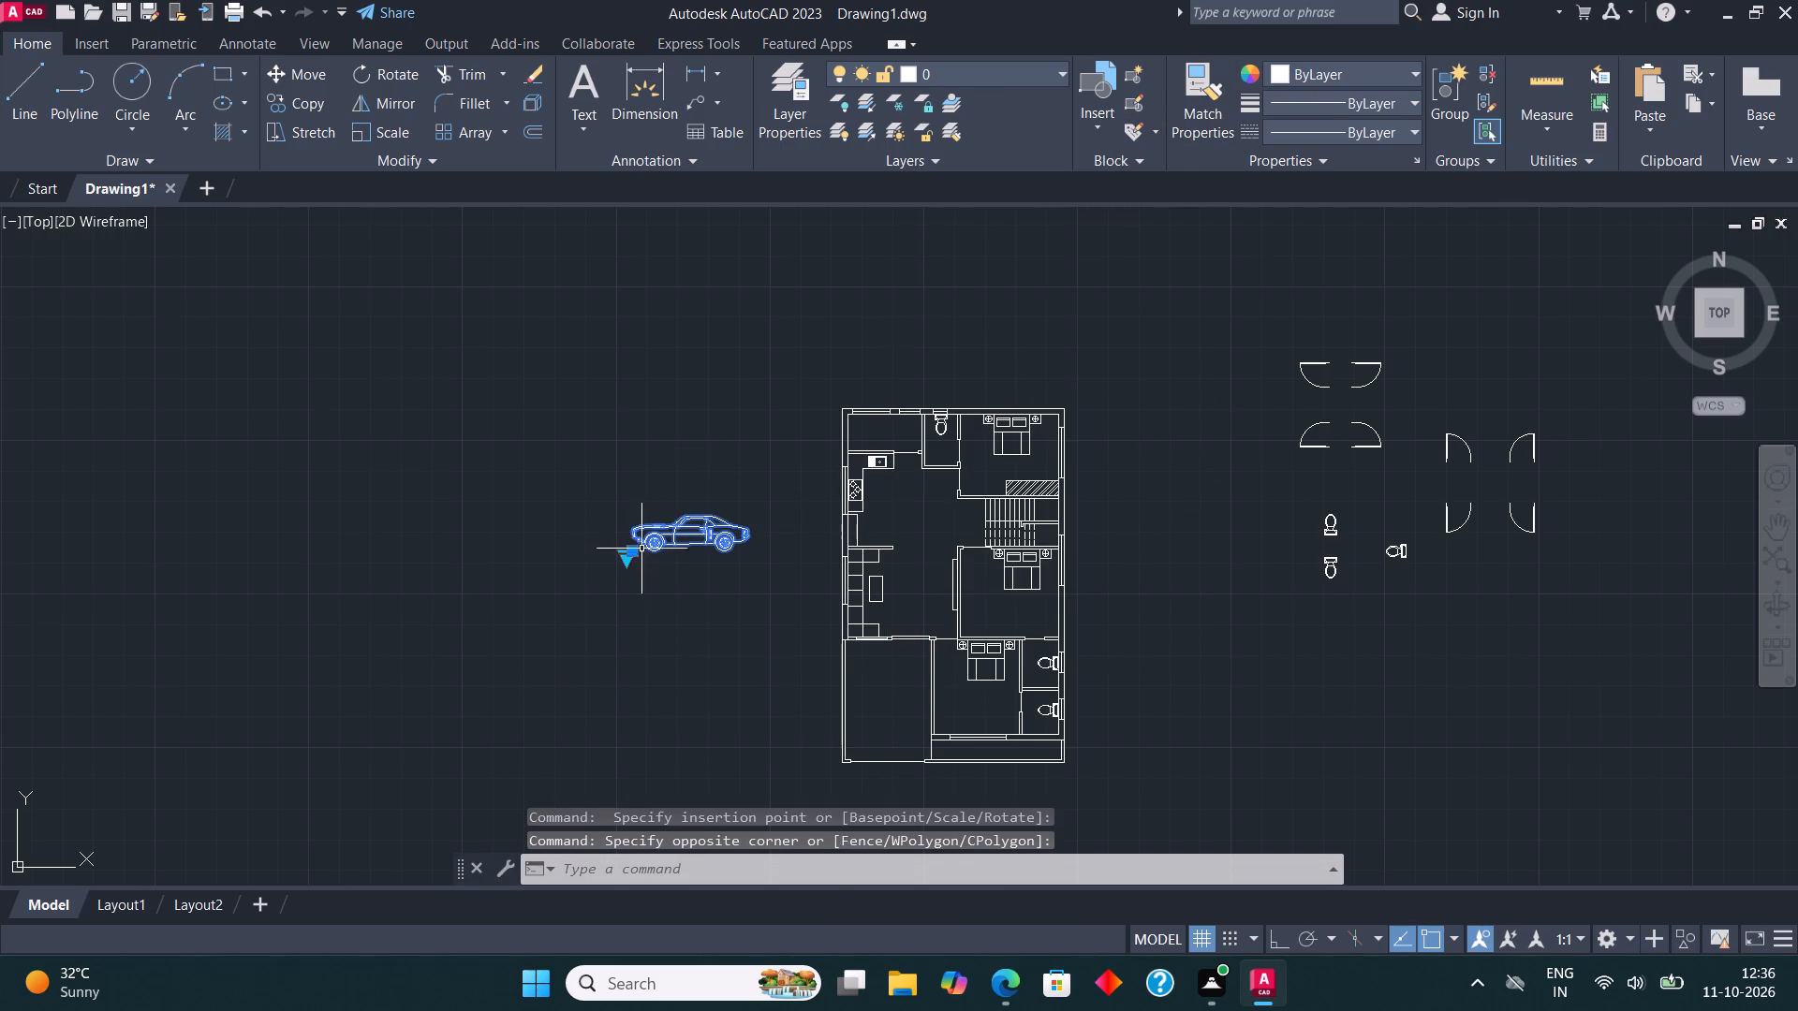
pyautogui.click(627, 555)
pyautogui.click(752, 593)
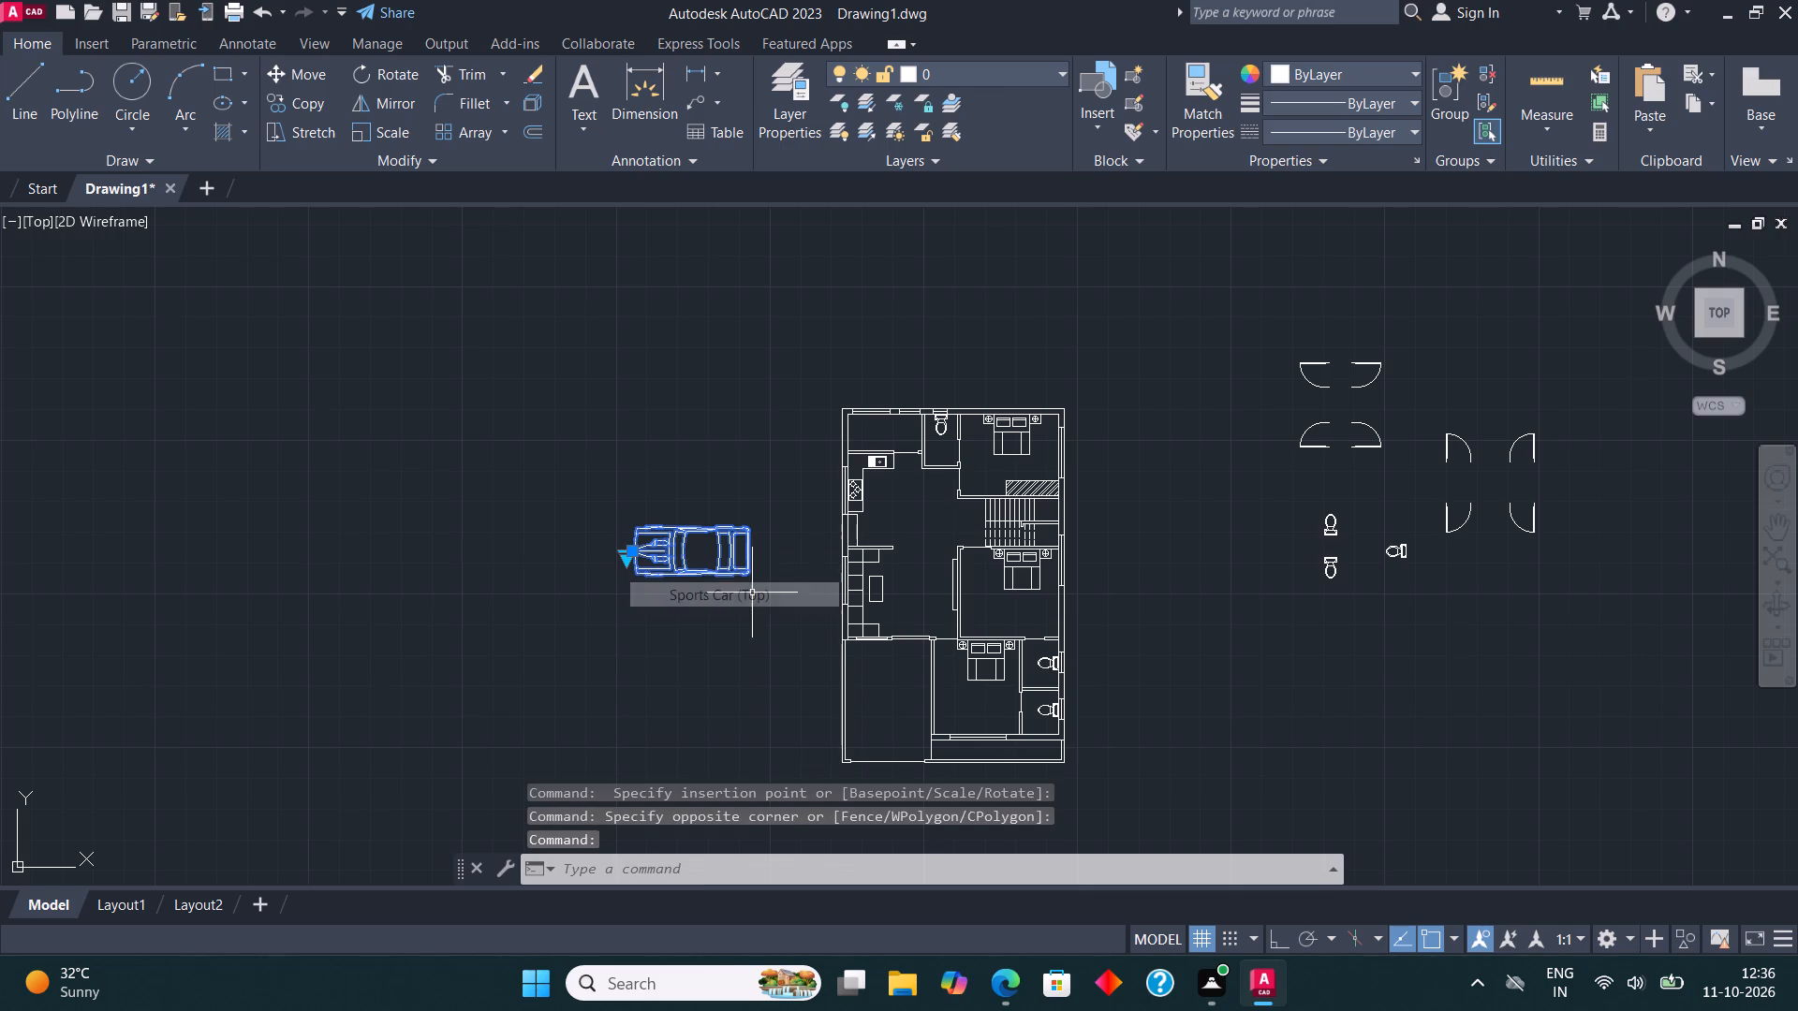
# Rotate the car a quarter turn clockwise with Ortho on so its front faces the plan's upper side.
pyautogui.click(394, 72)
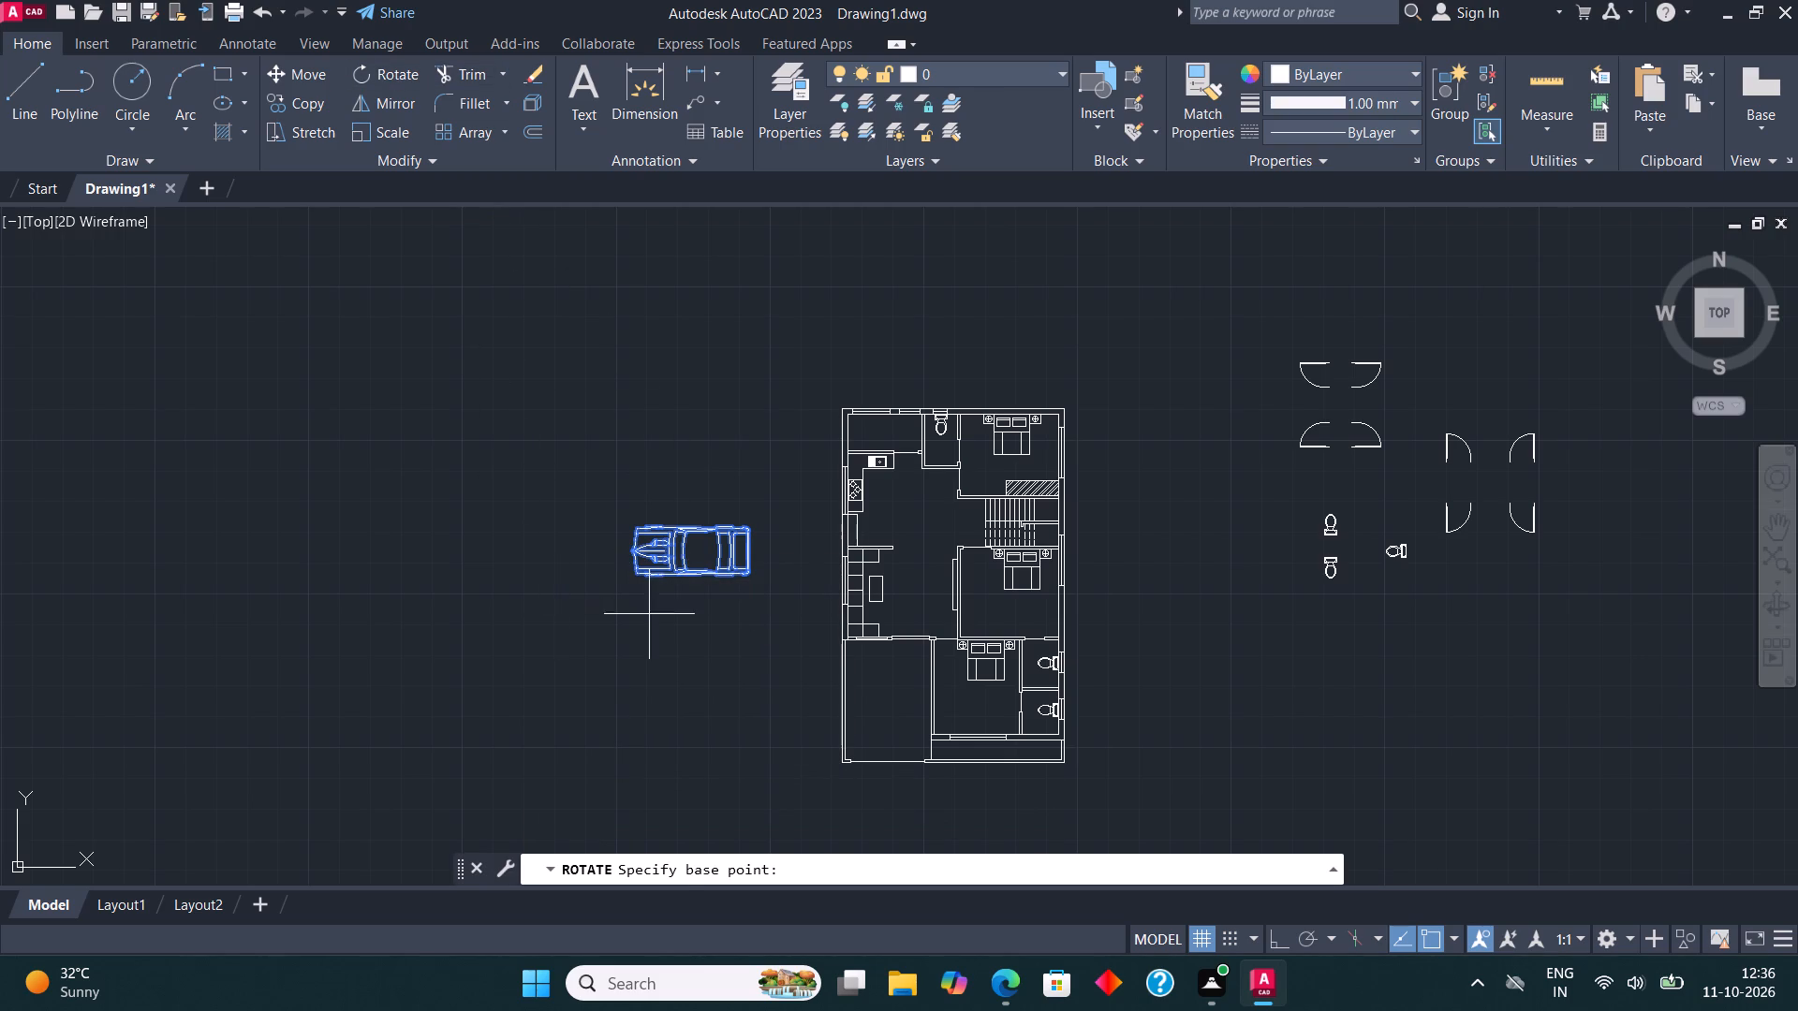
pyautogui.click(664, 612)
pyautogui.press('F8')
pyautogui.click(670, 704)
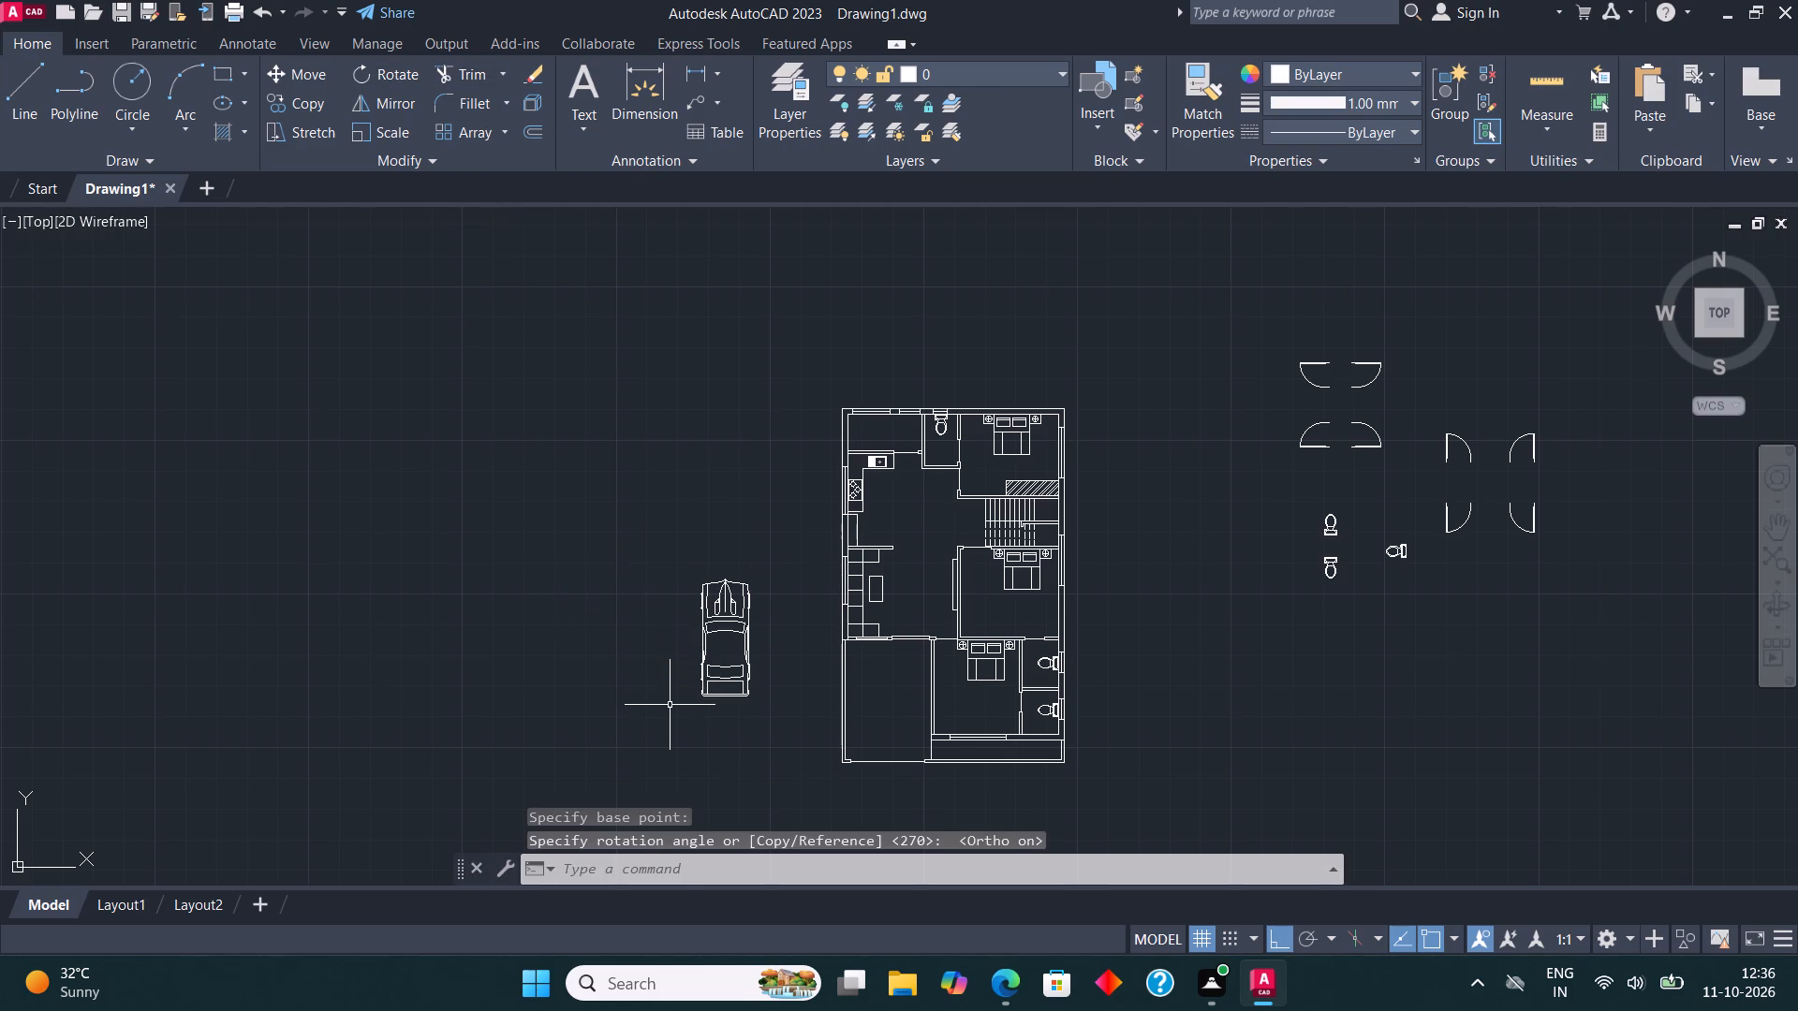
# Scale the car down slightly, using a base point on its left side.
pyautogui.click(702, 634)
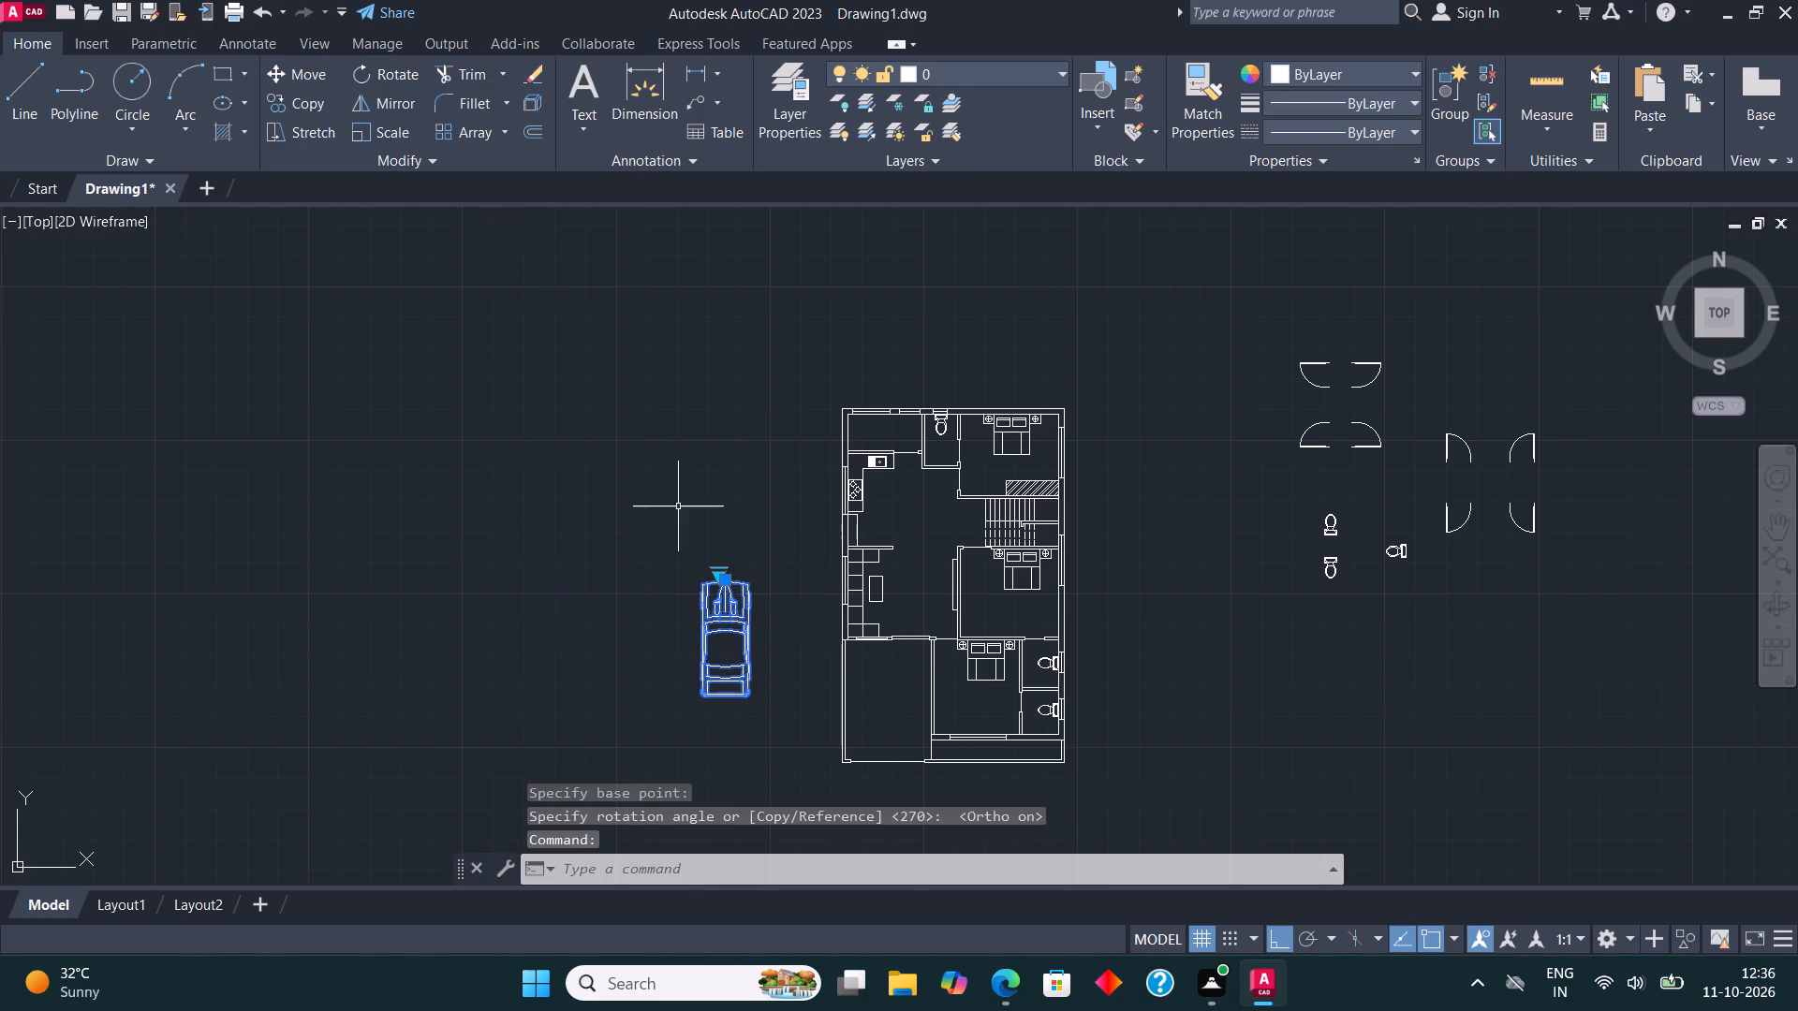
pyautogui.click(391, 123)
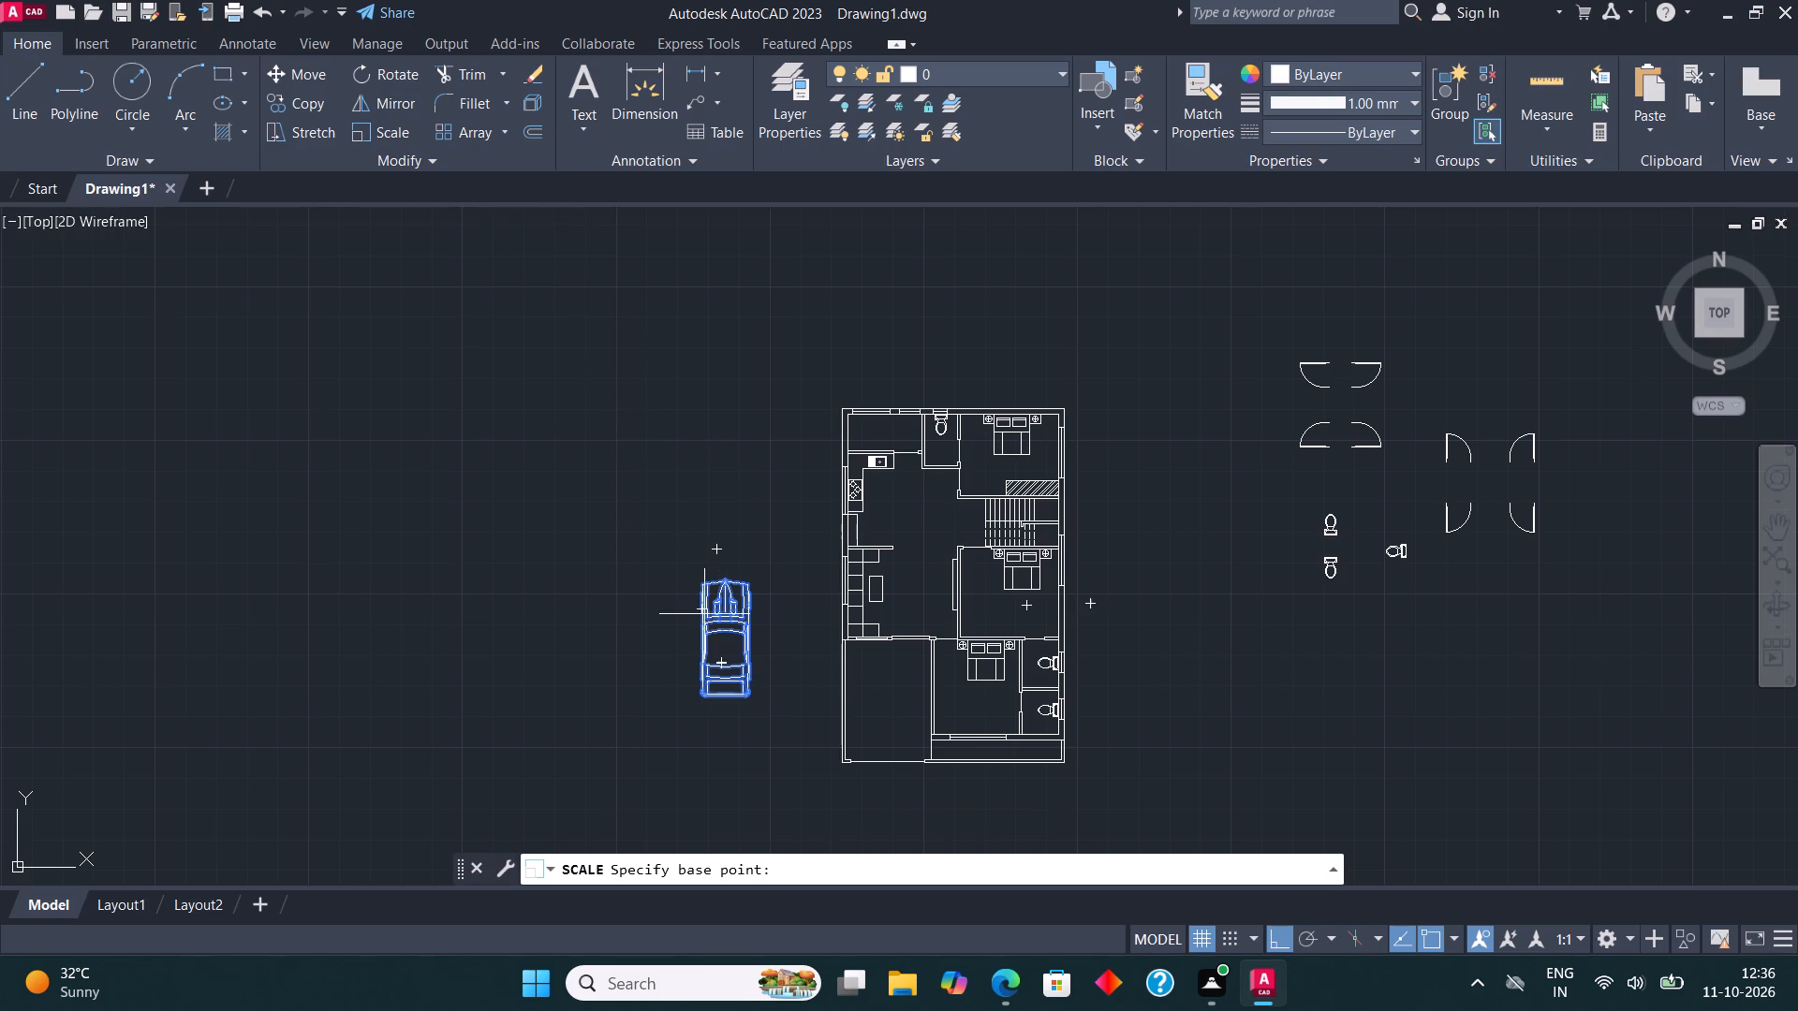
pyautogui.click(708, 619)
pyautogui.click(747, 558)
# Move the car with Ortho off into the middle of the large empty room at the plan's lower left.
pyautogui.click(744, 619)
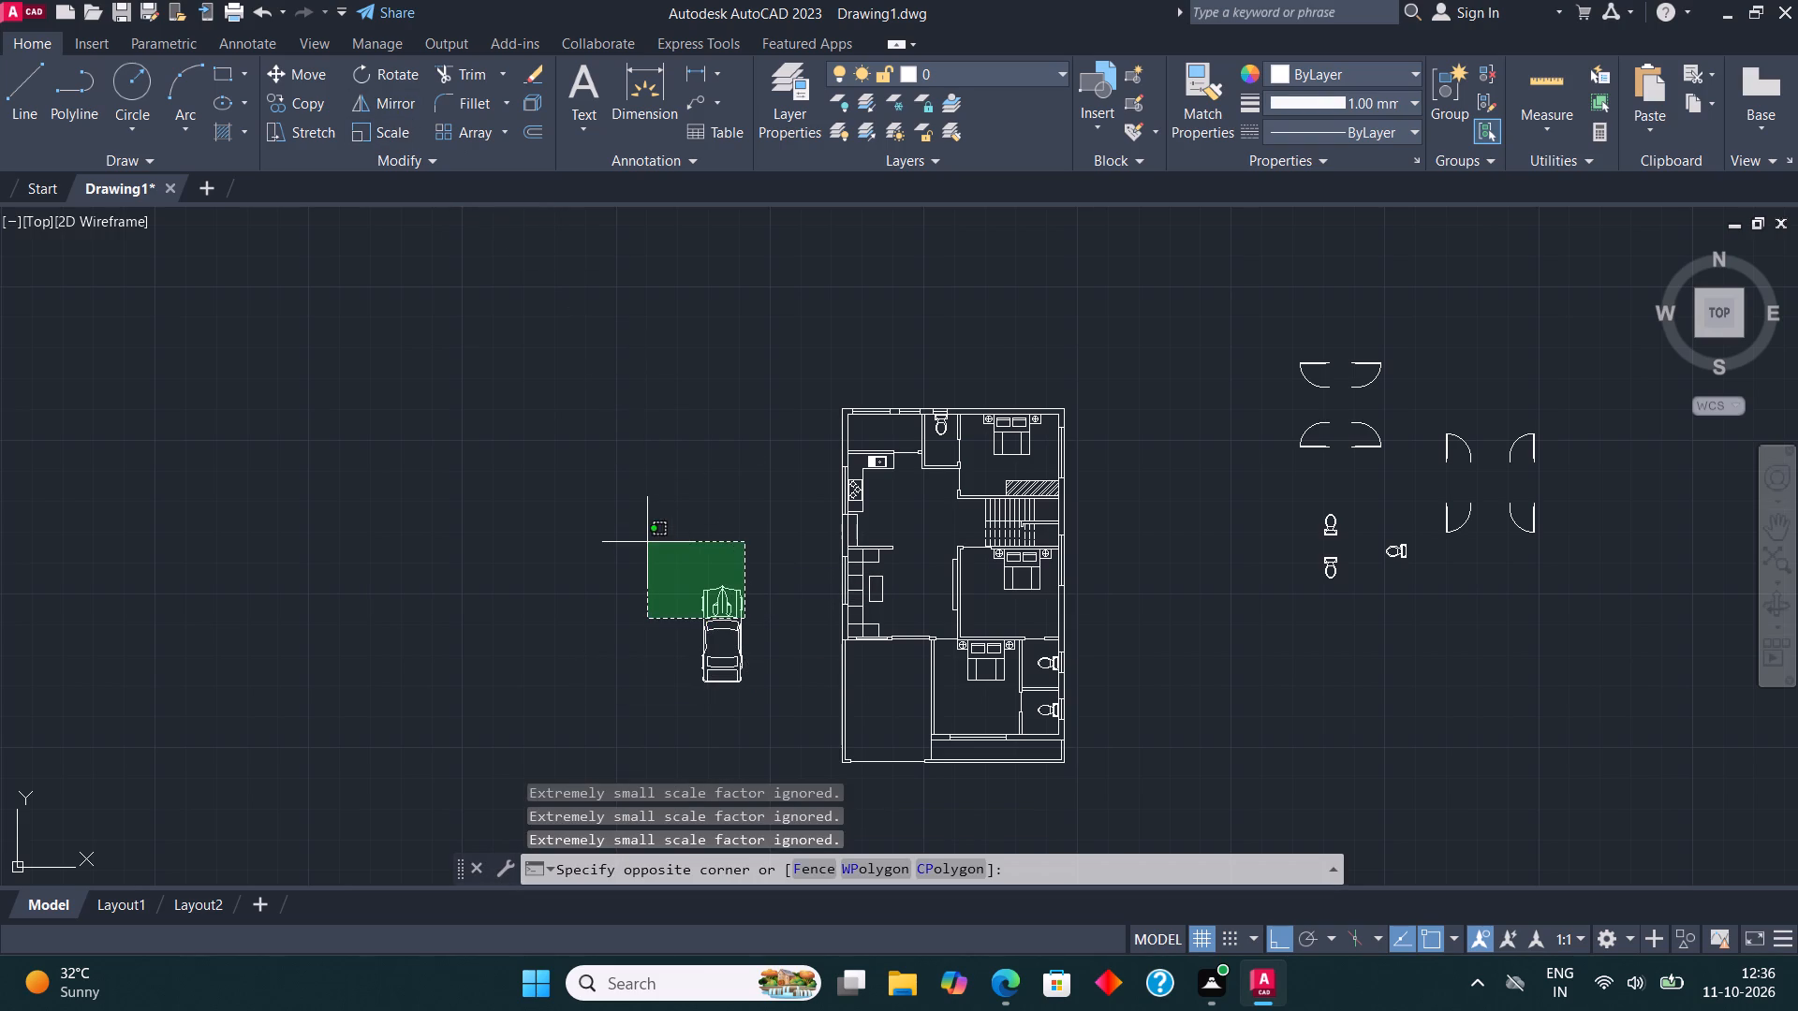
pyautogui.click(647, 542)
pyautogui.click(313, 73)
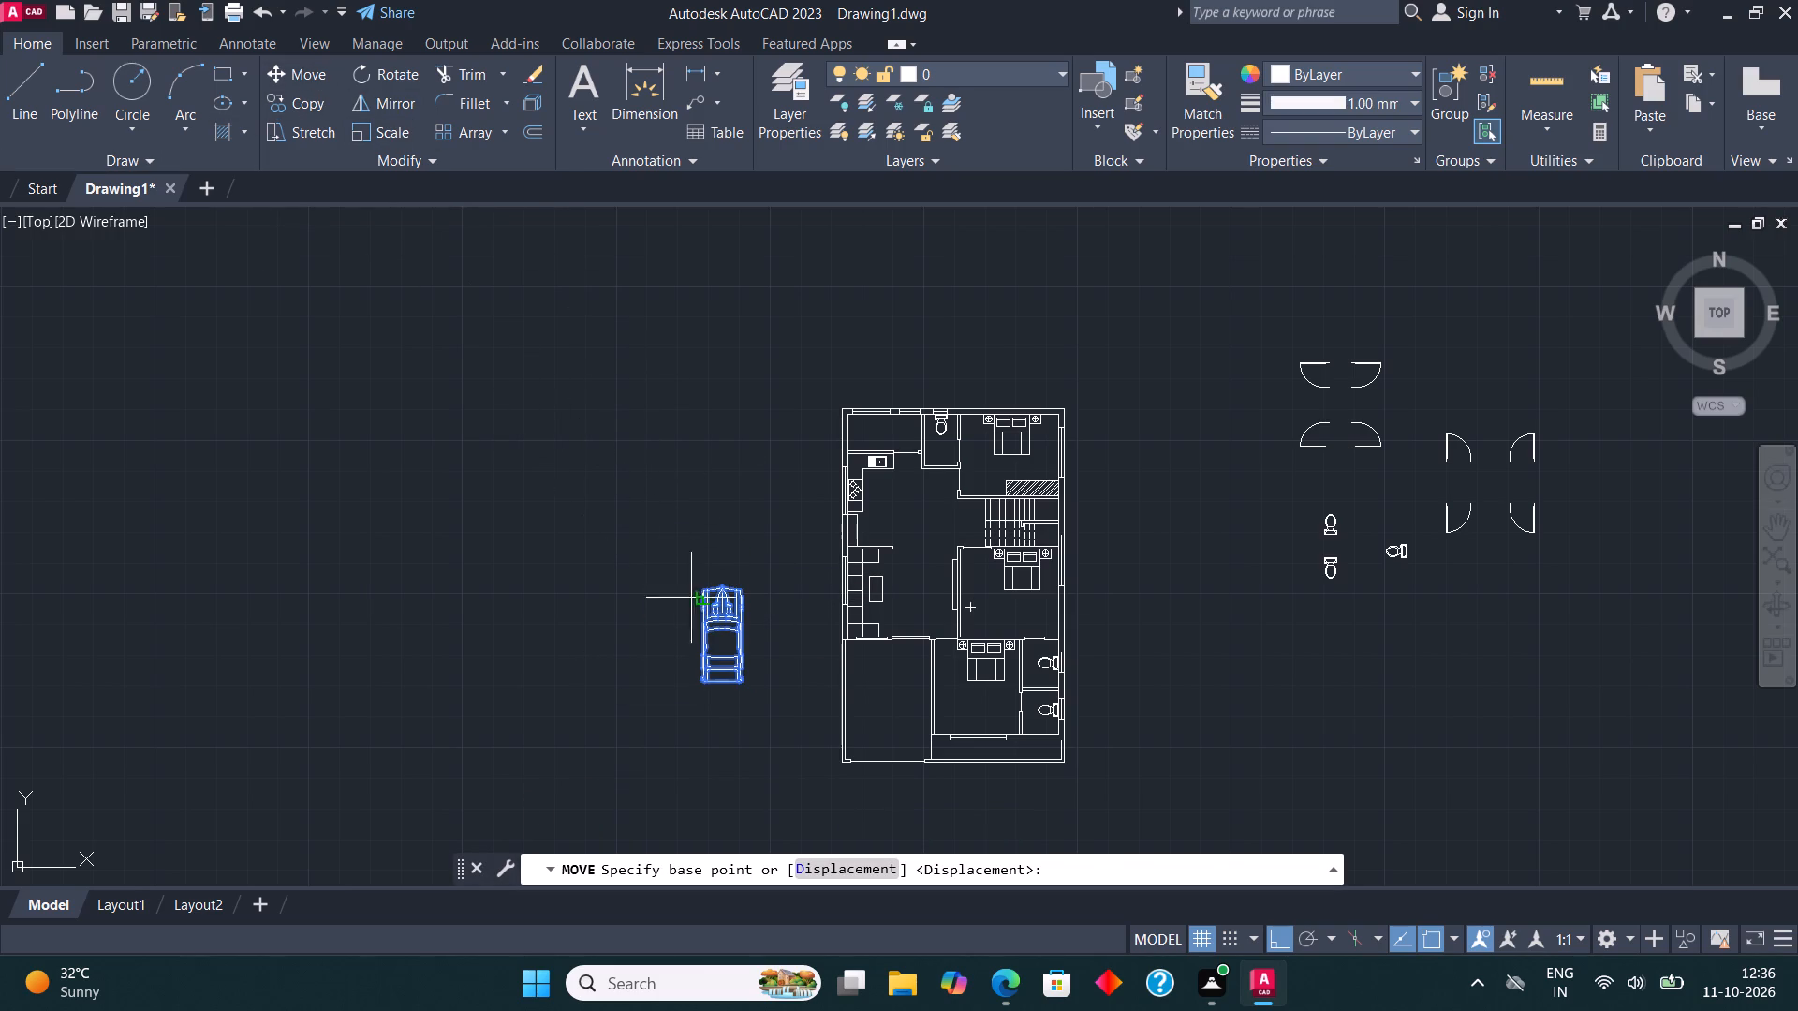
pyautogui.click(709, 636)
pyautogui.press('F8')
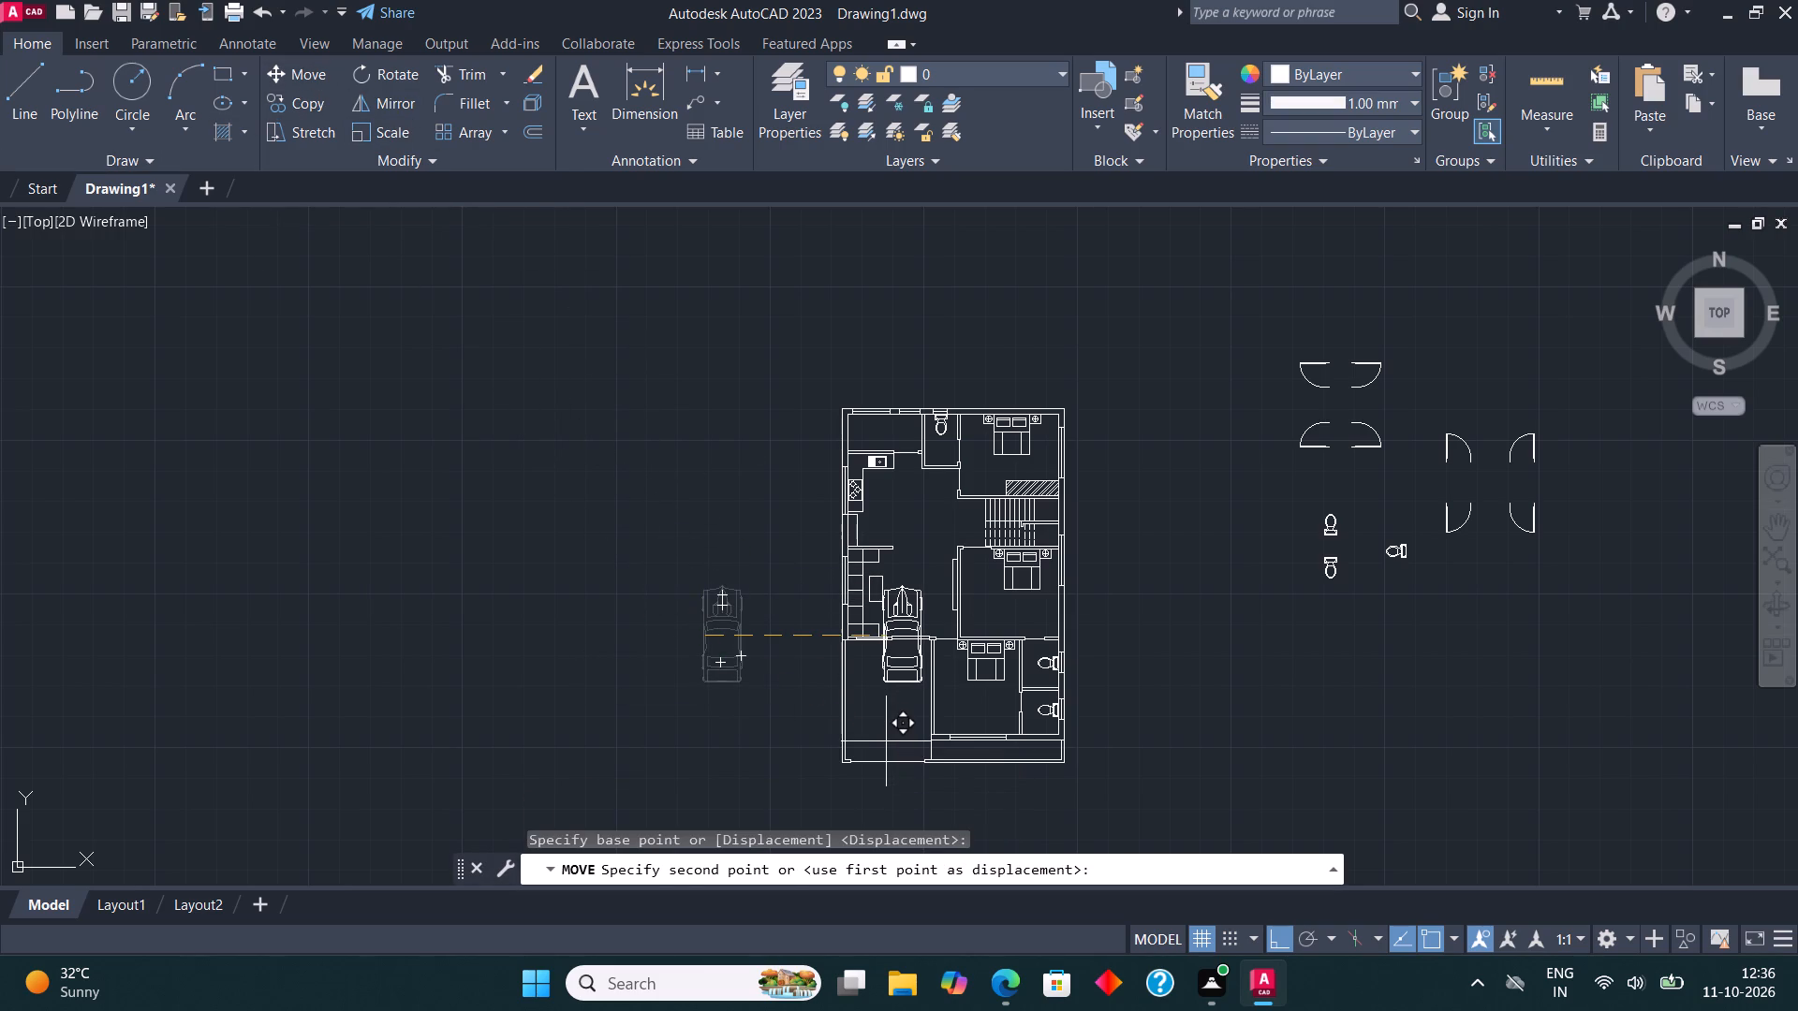
pyautogui.scroll(2, 866, 716)
pyautogui.scroll(-1, 866, 716)
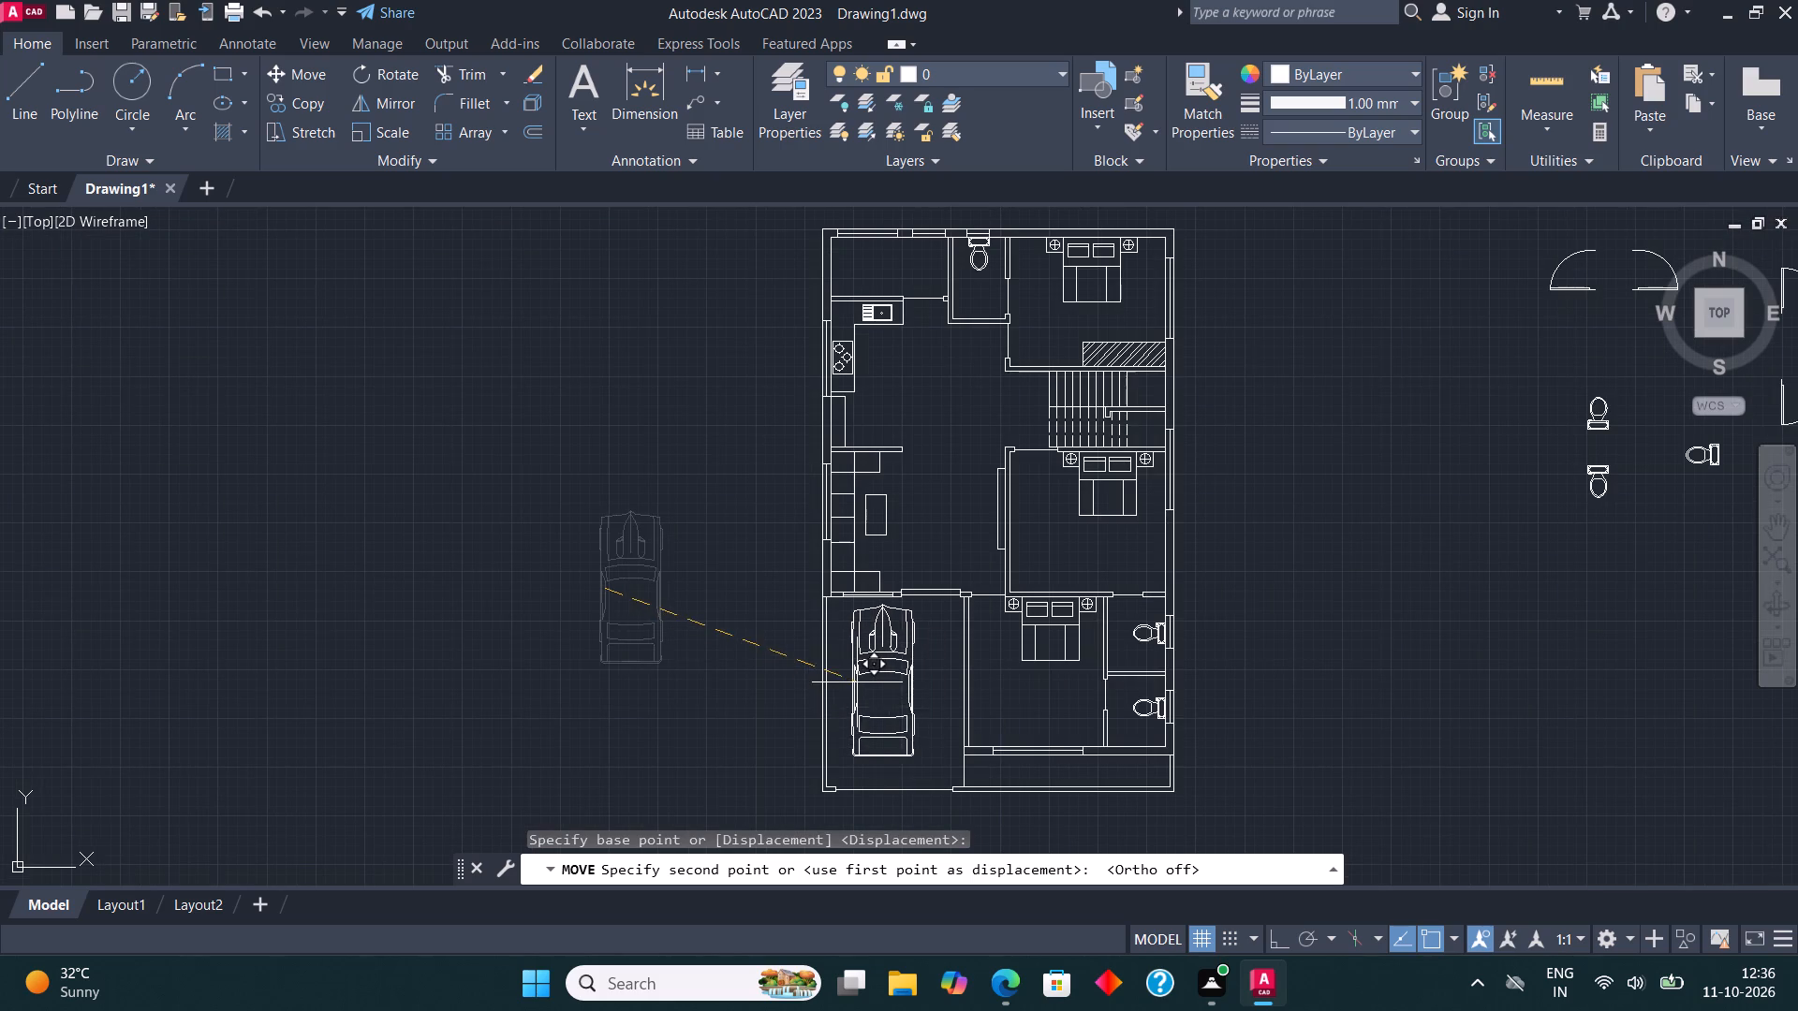
pyautogui.click(869, 692)
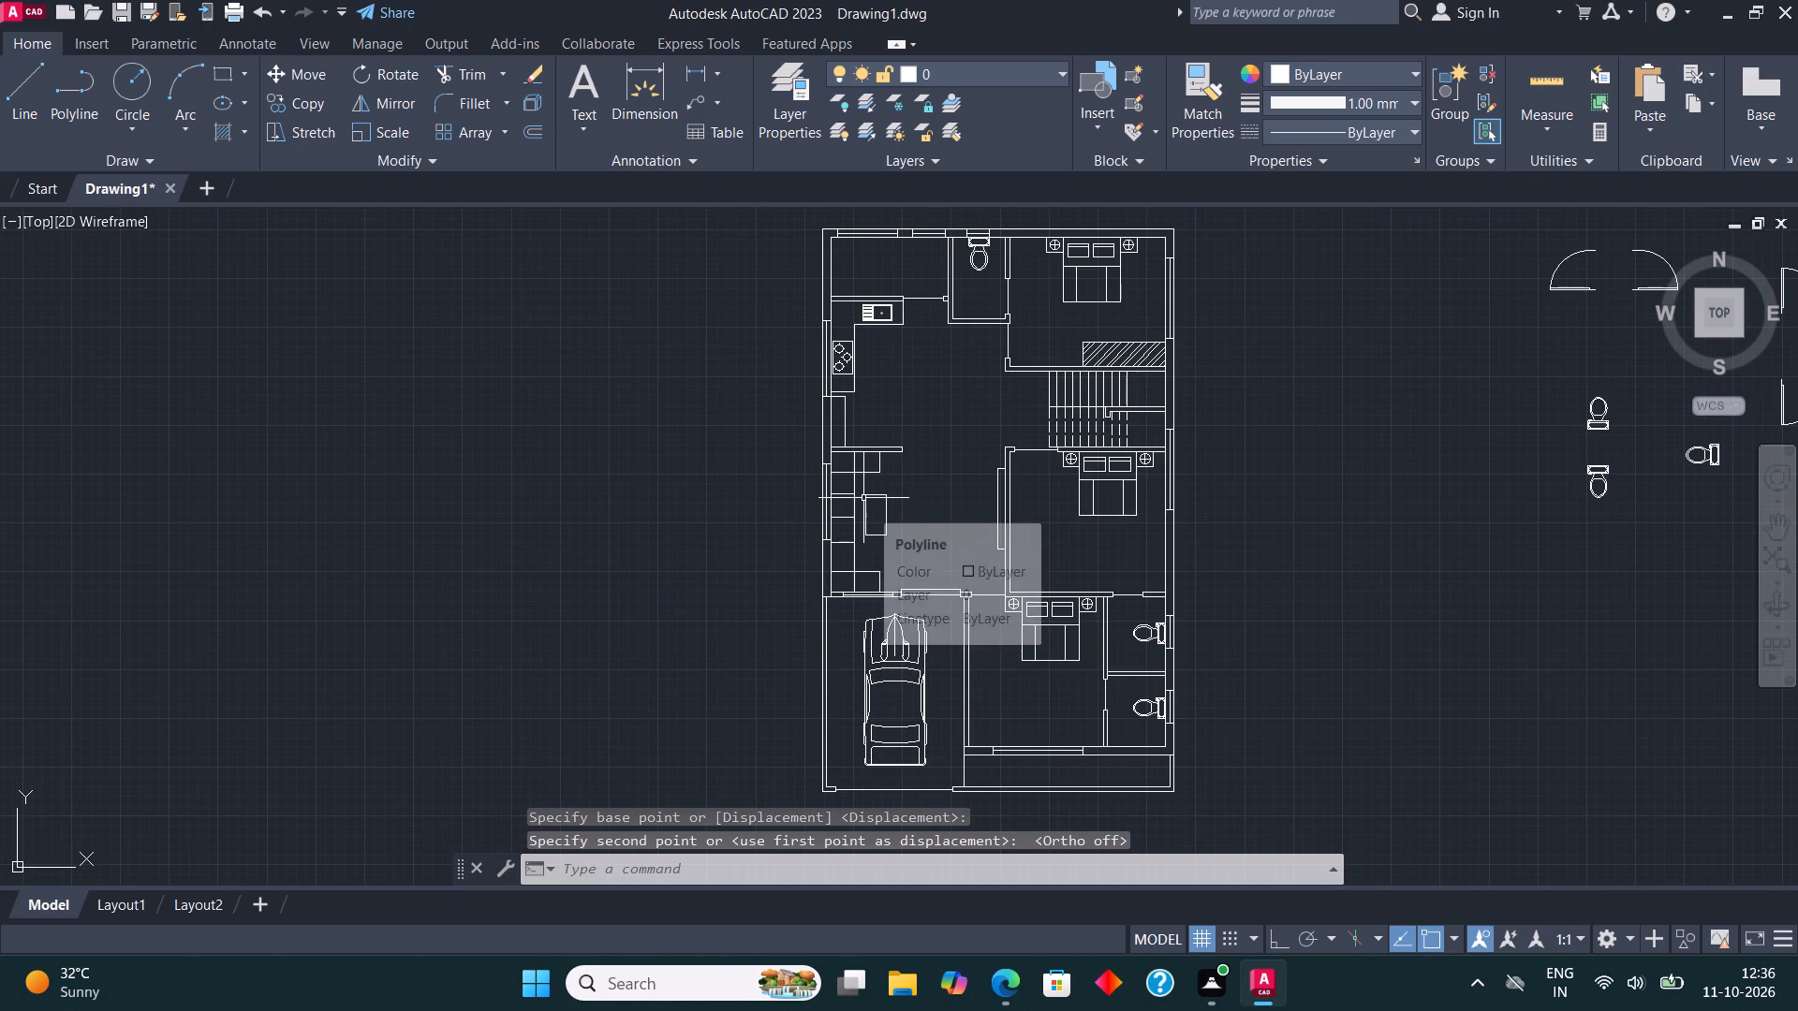
pyautogui.press('Escape')
pyautogui.scroll(-1, 628, 541)
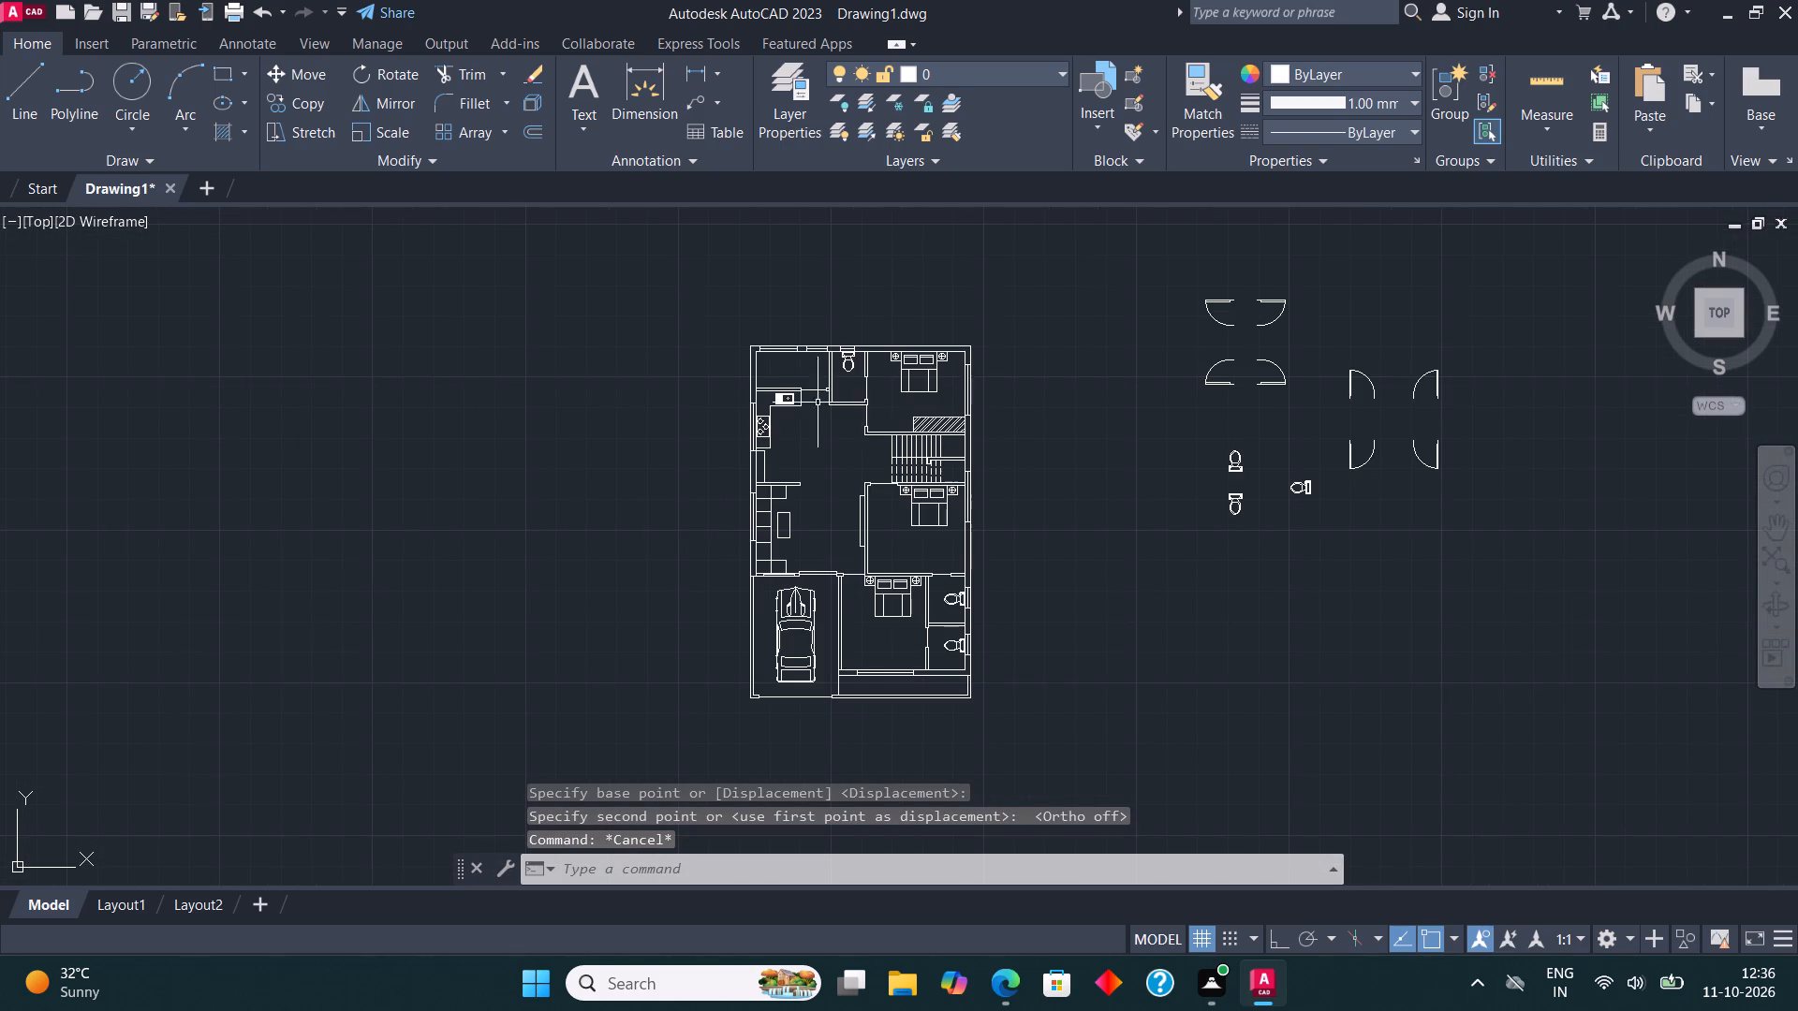
# Draw a horizontal rectangle as the dining table in the open area between the kitchen counter and the staircase.
pyautogui.scroll(2, 879, 323)
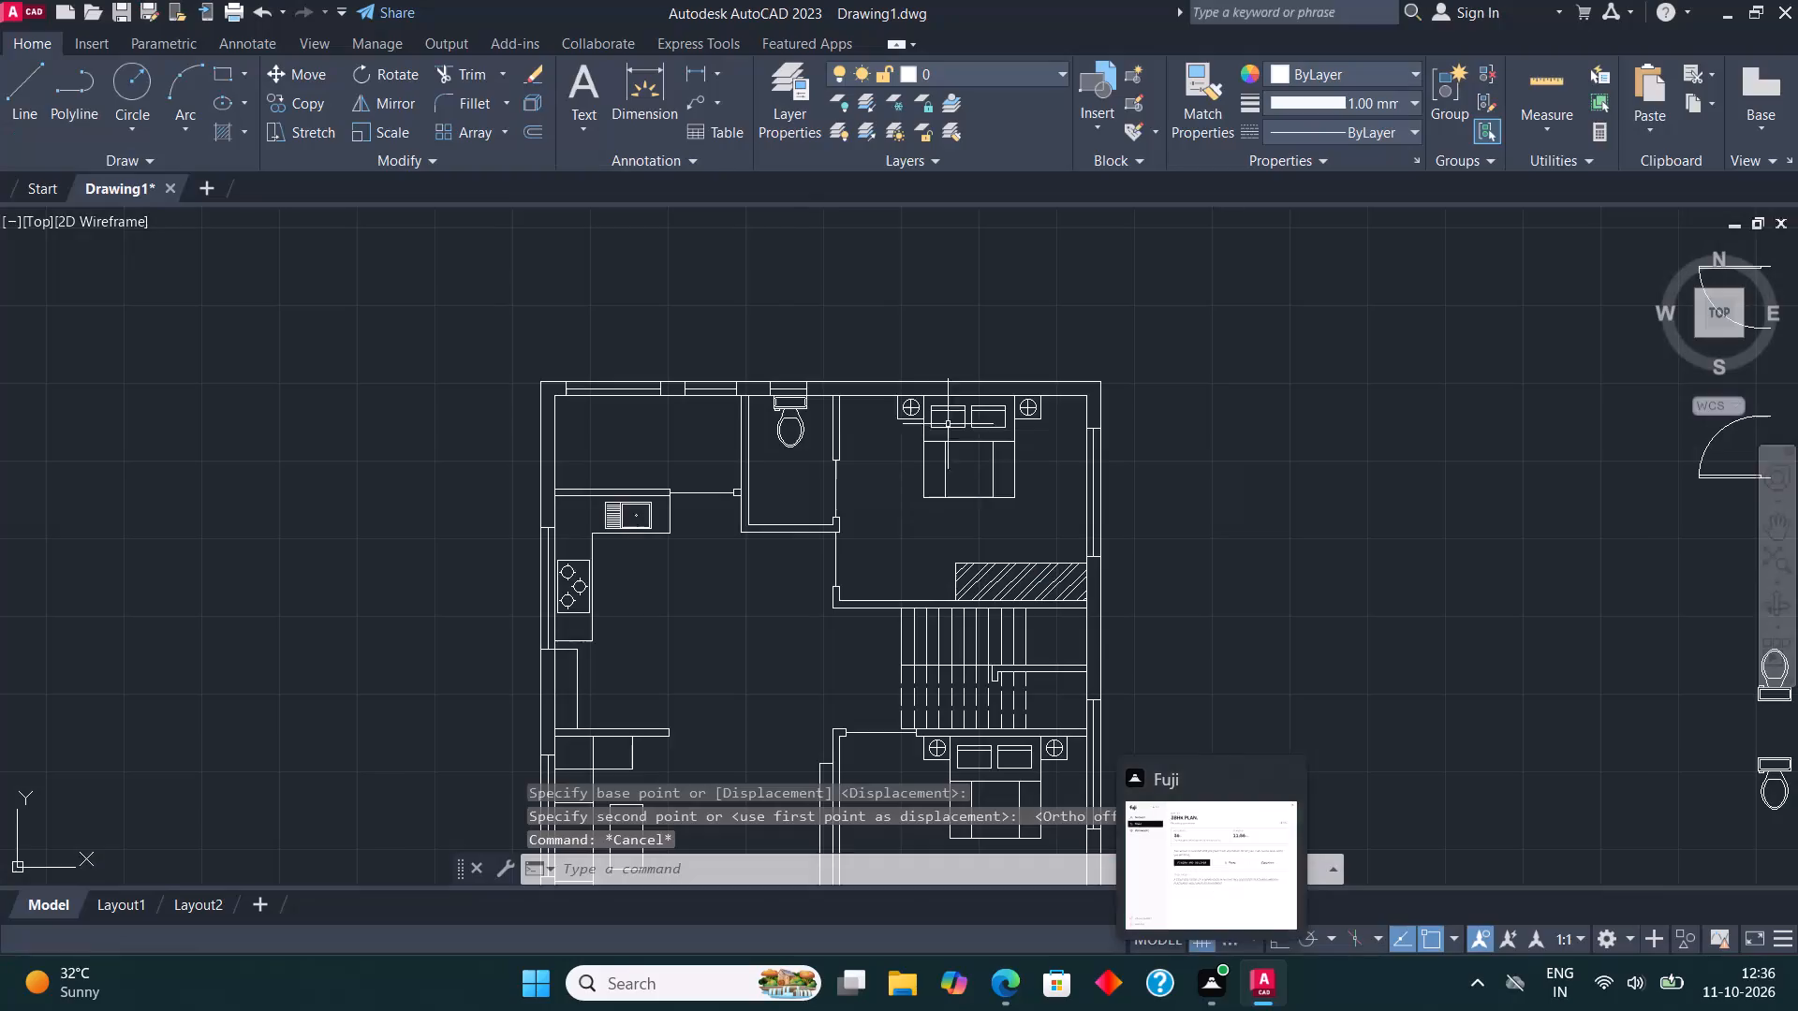
pyautogui.moveTo(789, 546); pyautogui.dragTo(860, 440, button='middle')
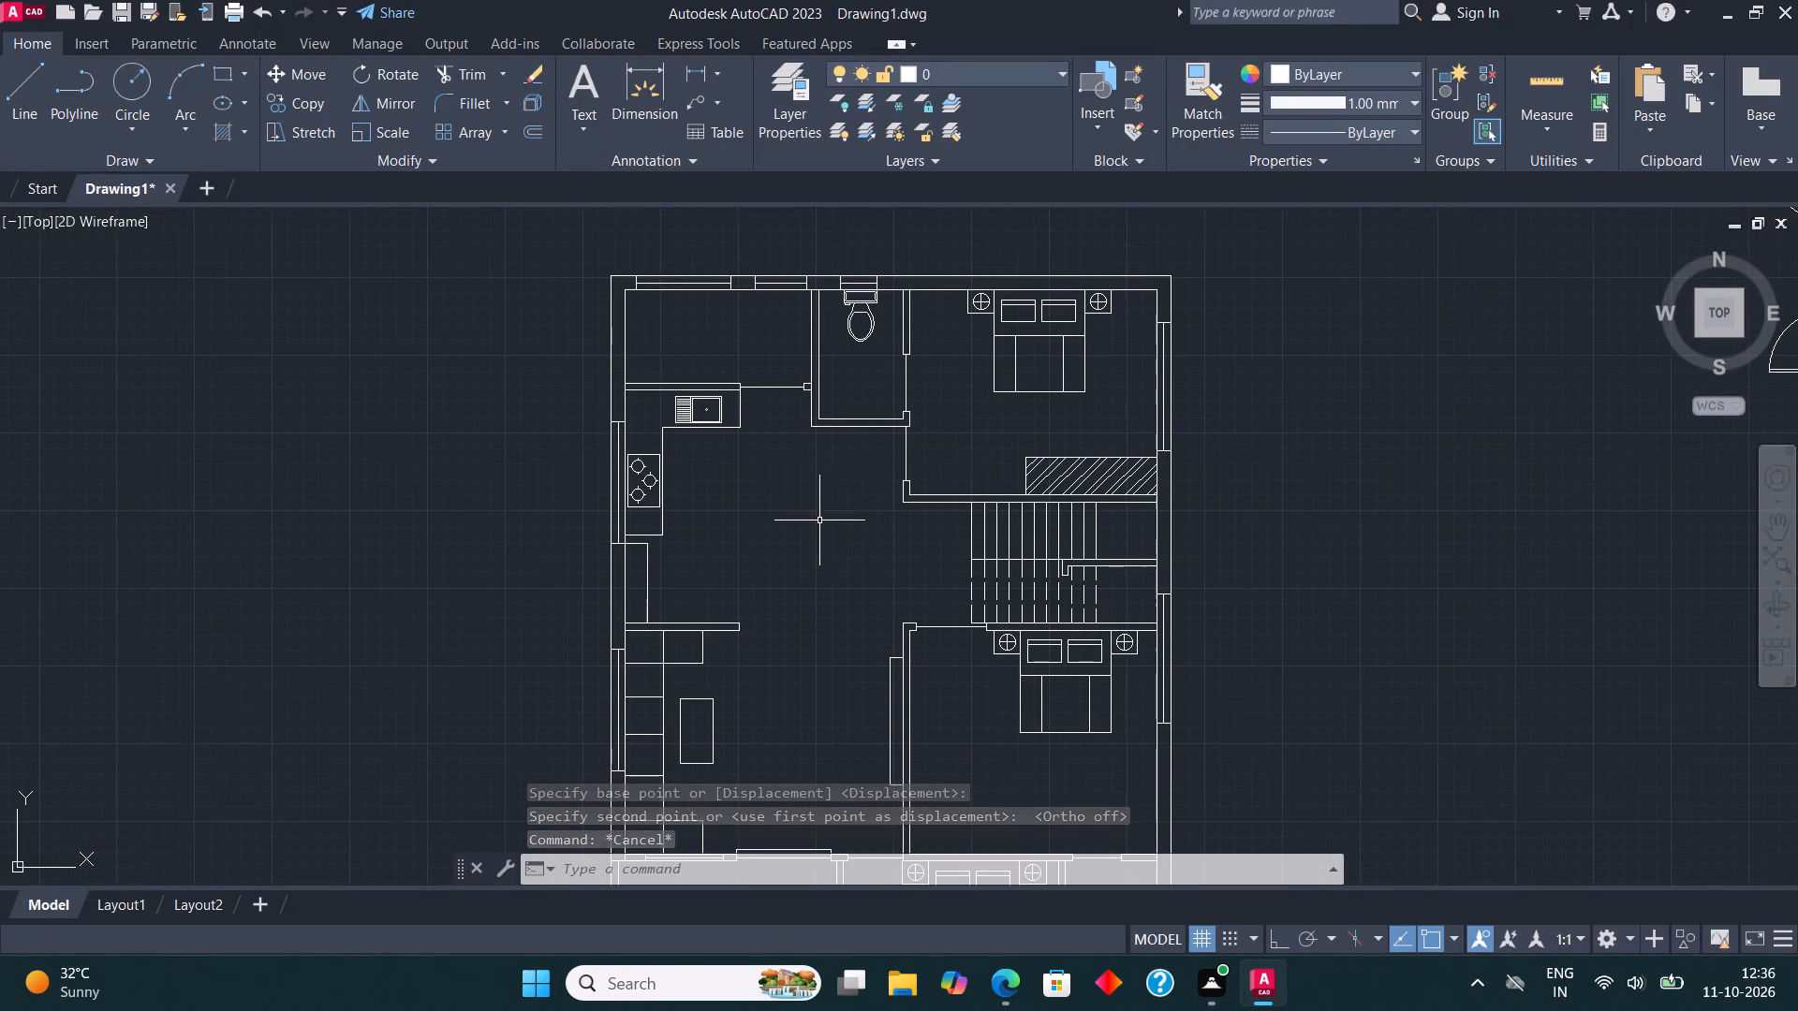
pyautogui.scroll(1, 818, 520)
pyautogui.click(220, 77)
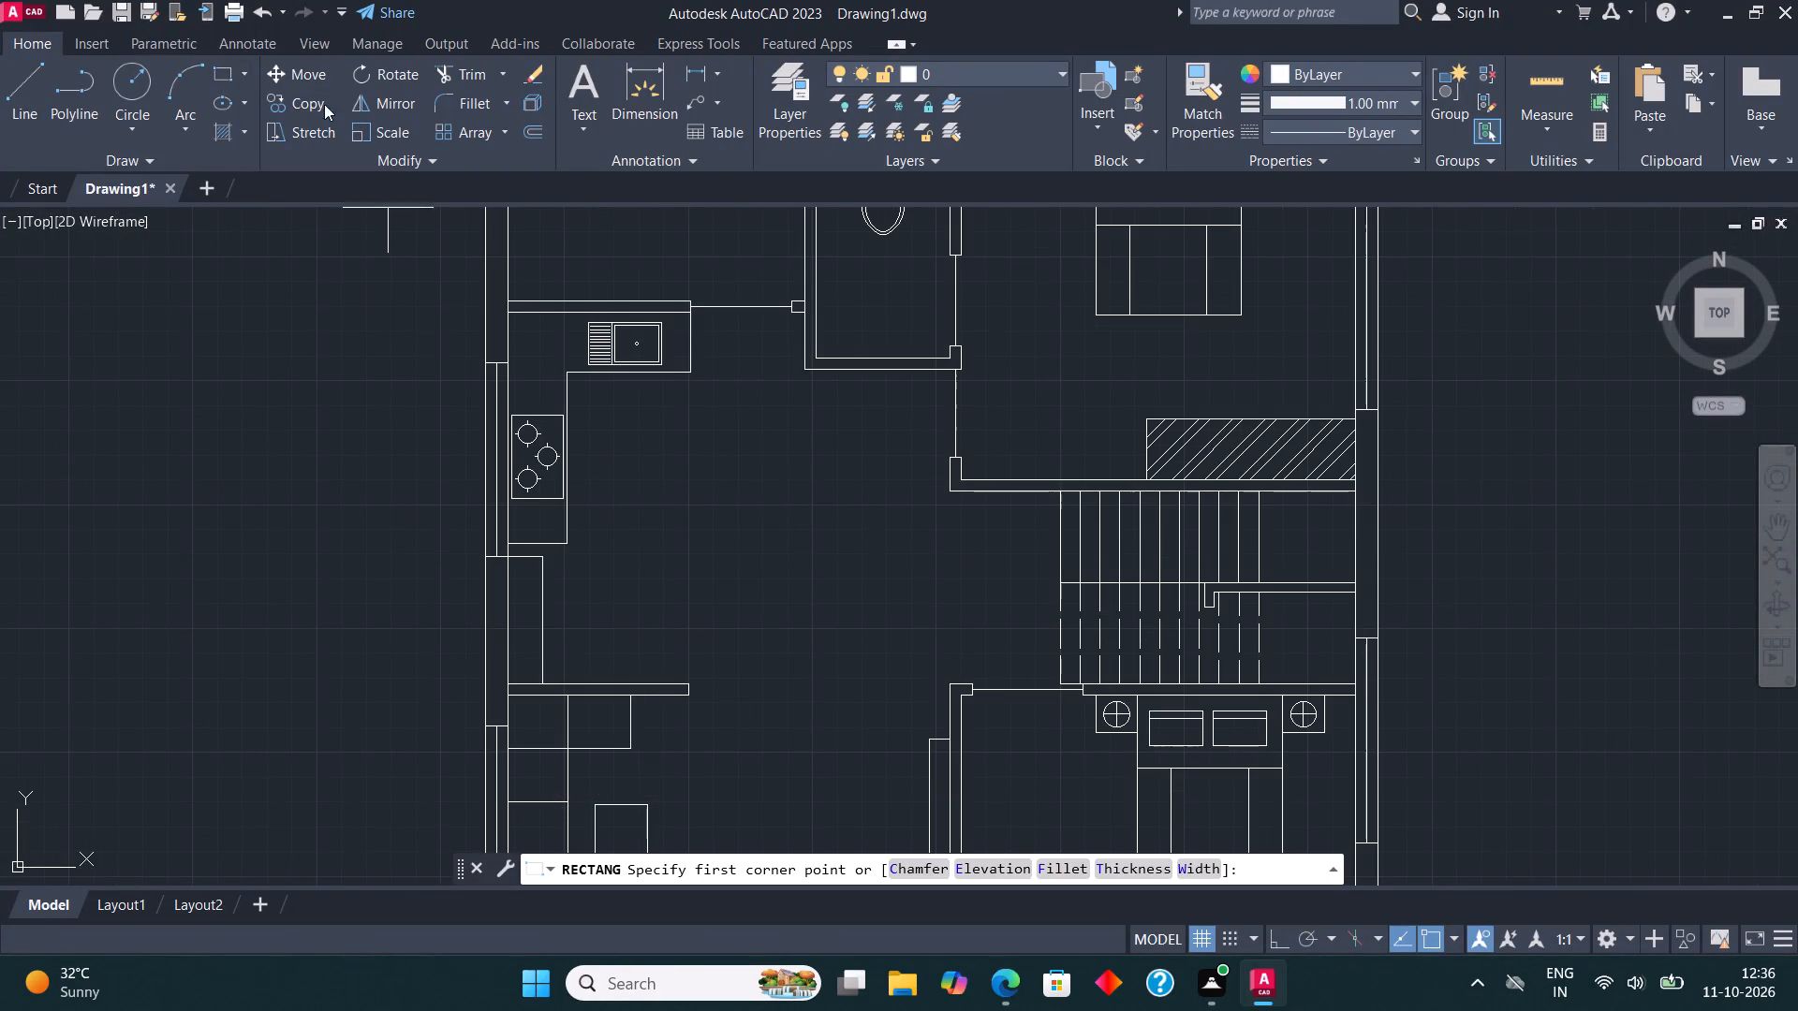
pyautogui.moveTo(837, 428); pyautogui.dragTo(804, 453, button='middle')
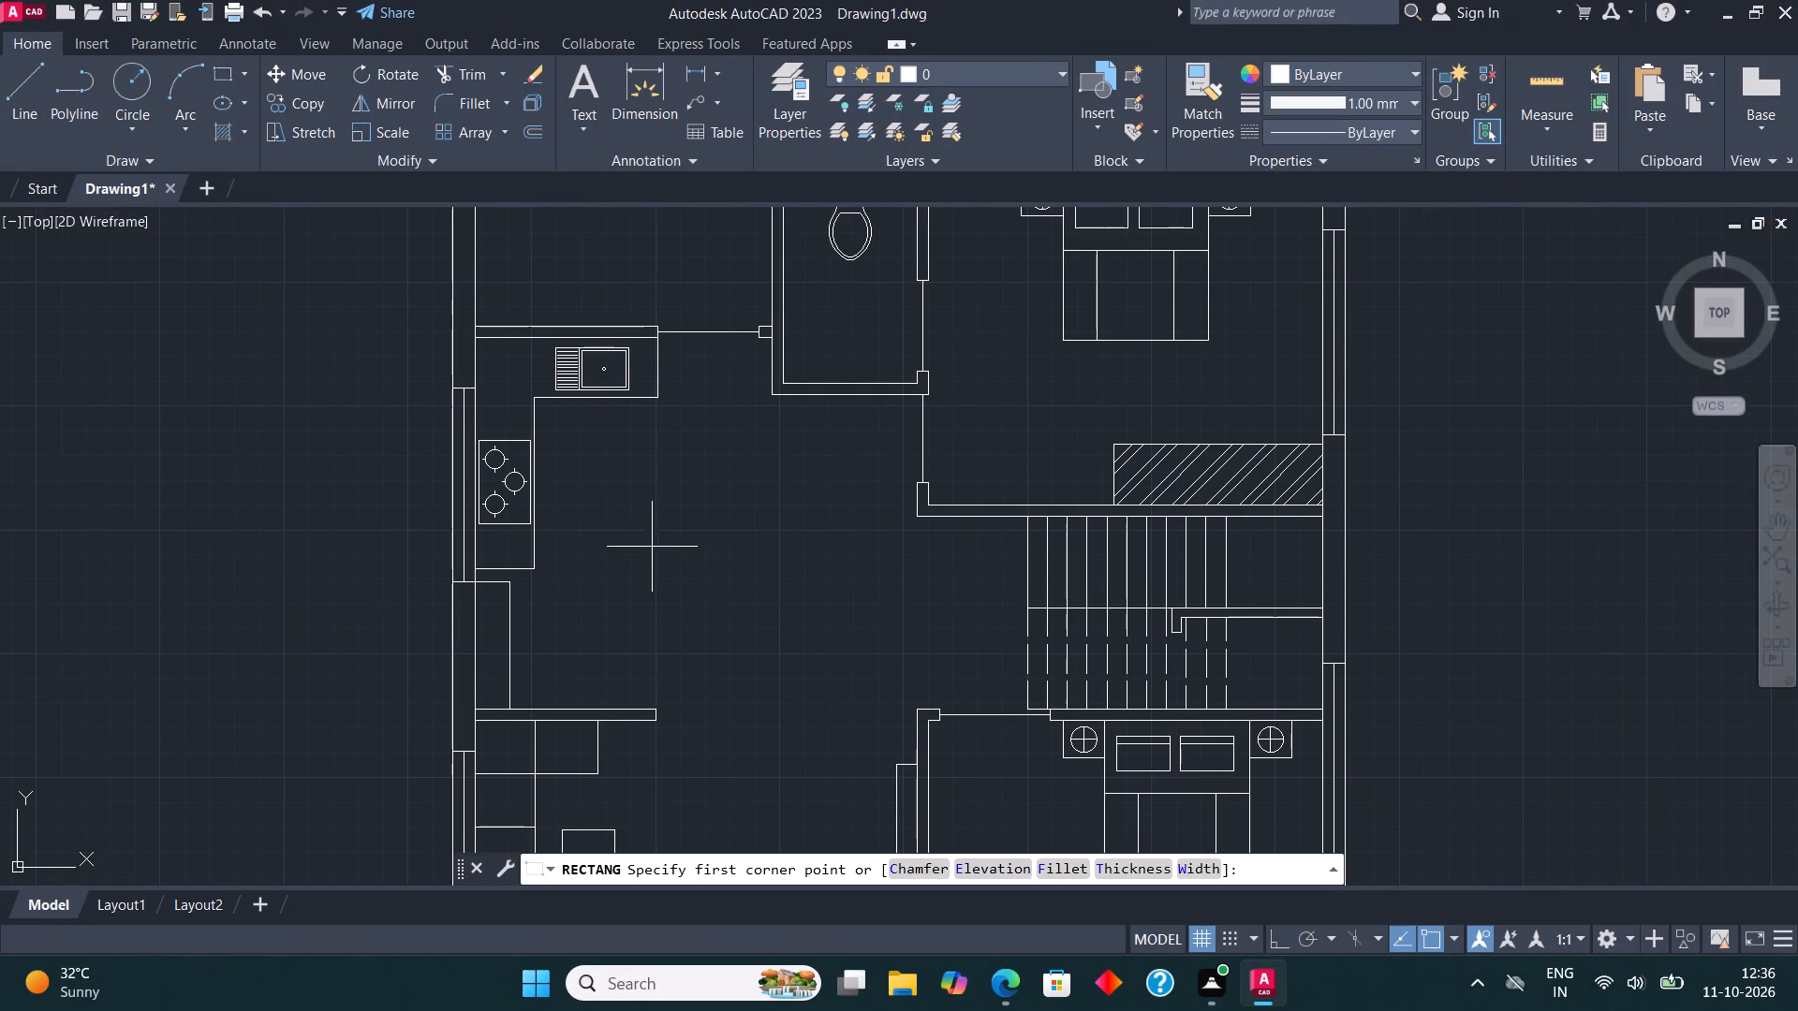
pyautogui.click(634, 533)
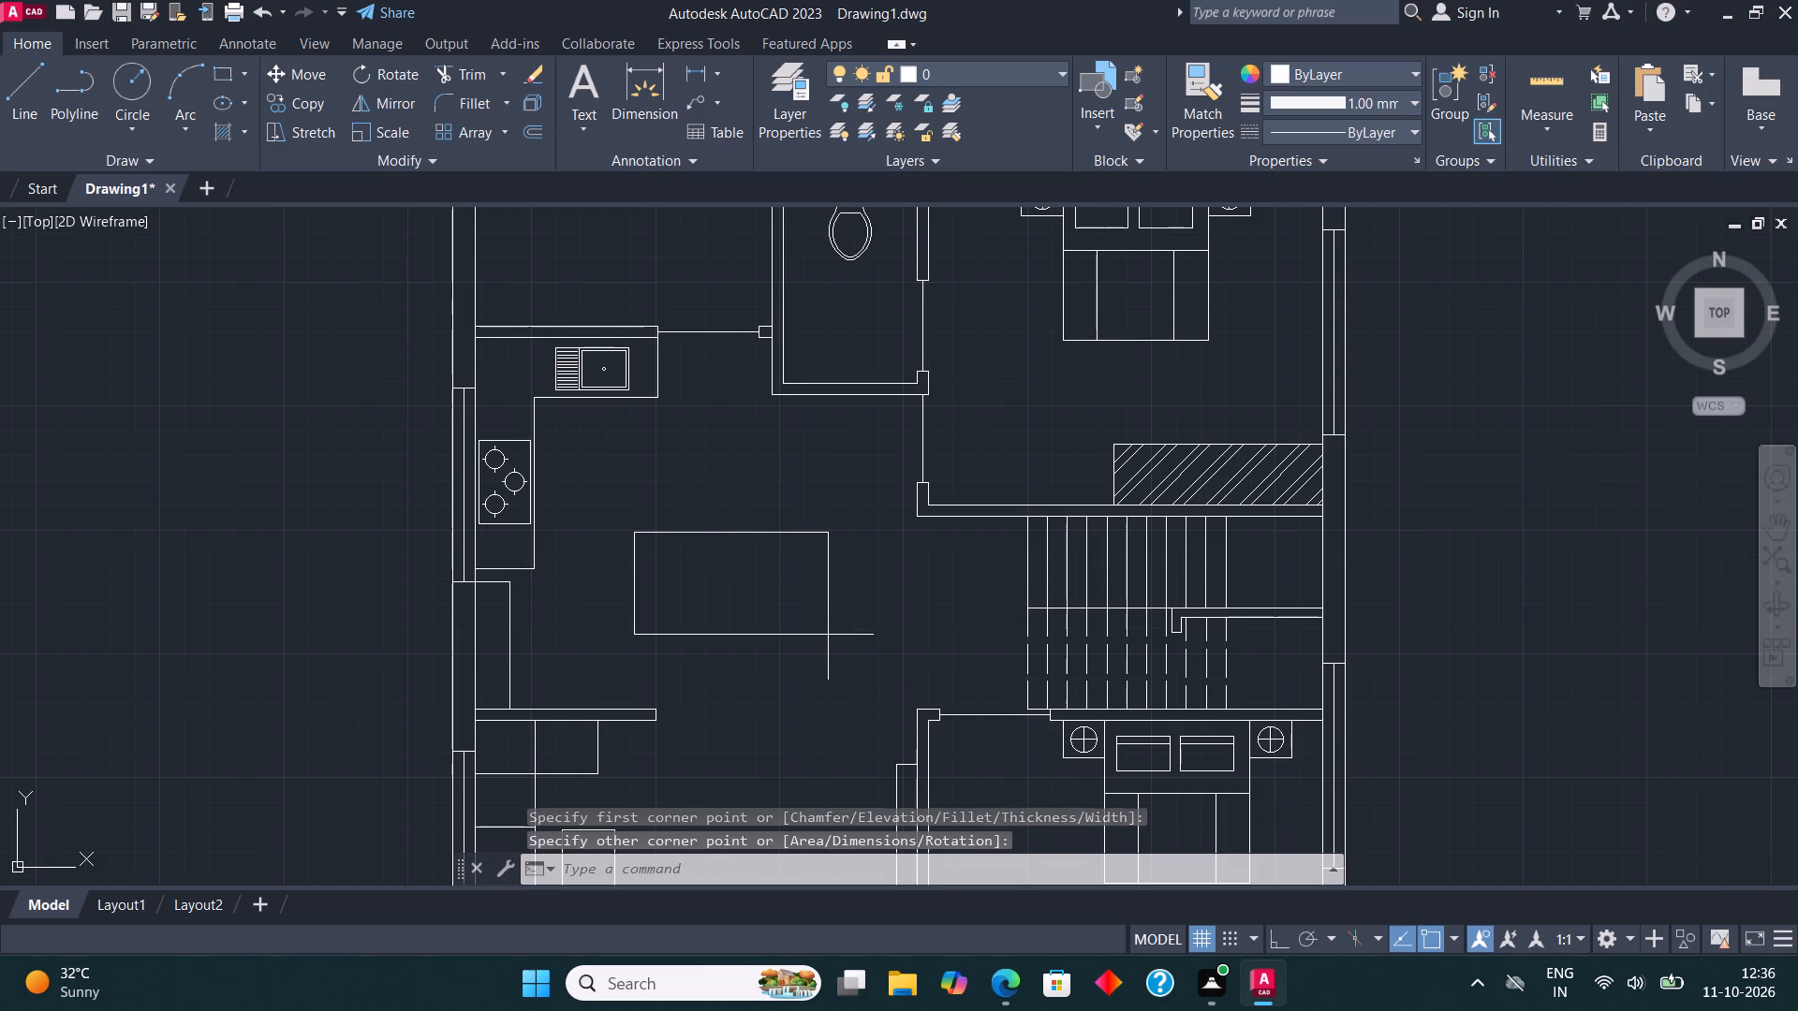
pyautogui.click(828, 635)
# Draw a small rectangle as a chair seat standing on the table's upper edge, near its left end.
pyautogui.scroll(2, 772, 544)
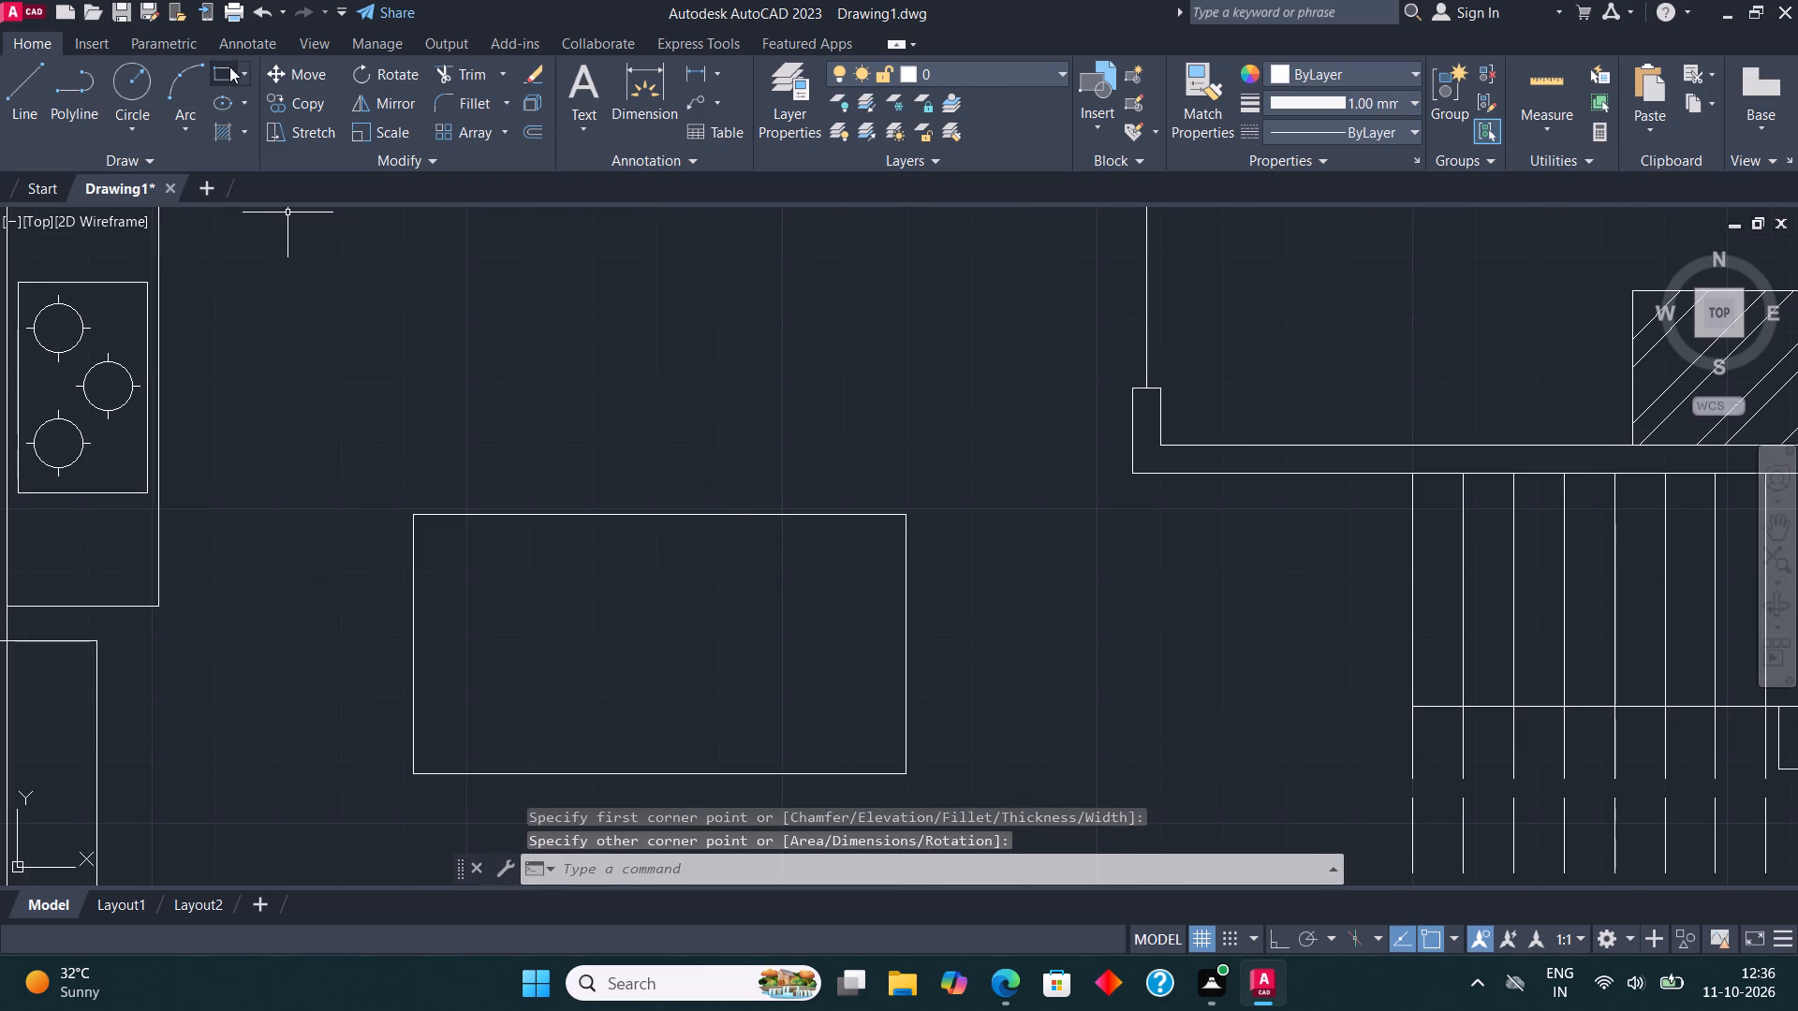
pyautogui.click(225, 68)
pyautogui.click(479, 503)
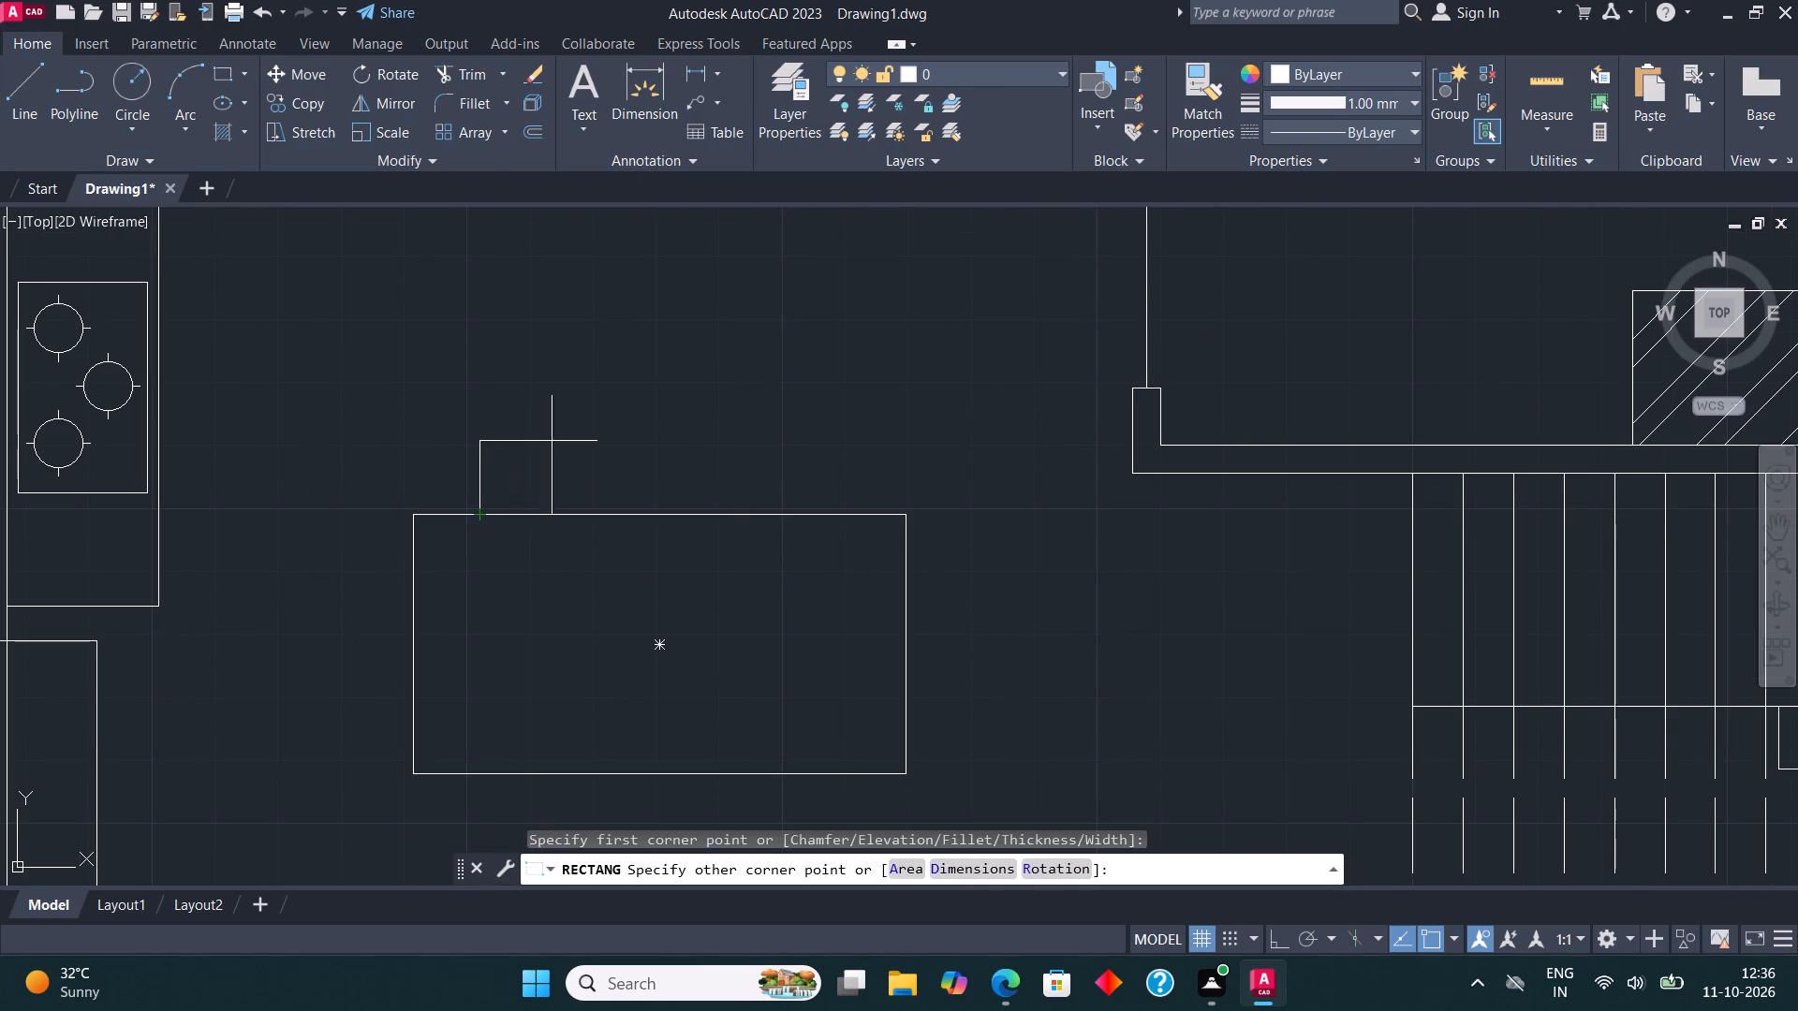
pyautogui.click(597, 390)
# With Ortho on, draw a three-sided line outline around the chair seat, starting and ending on the table's upper edge.
pyautogui.click(27, 76)
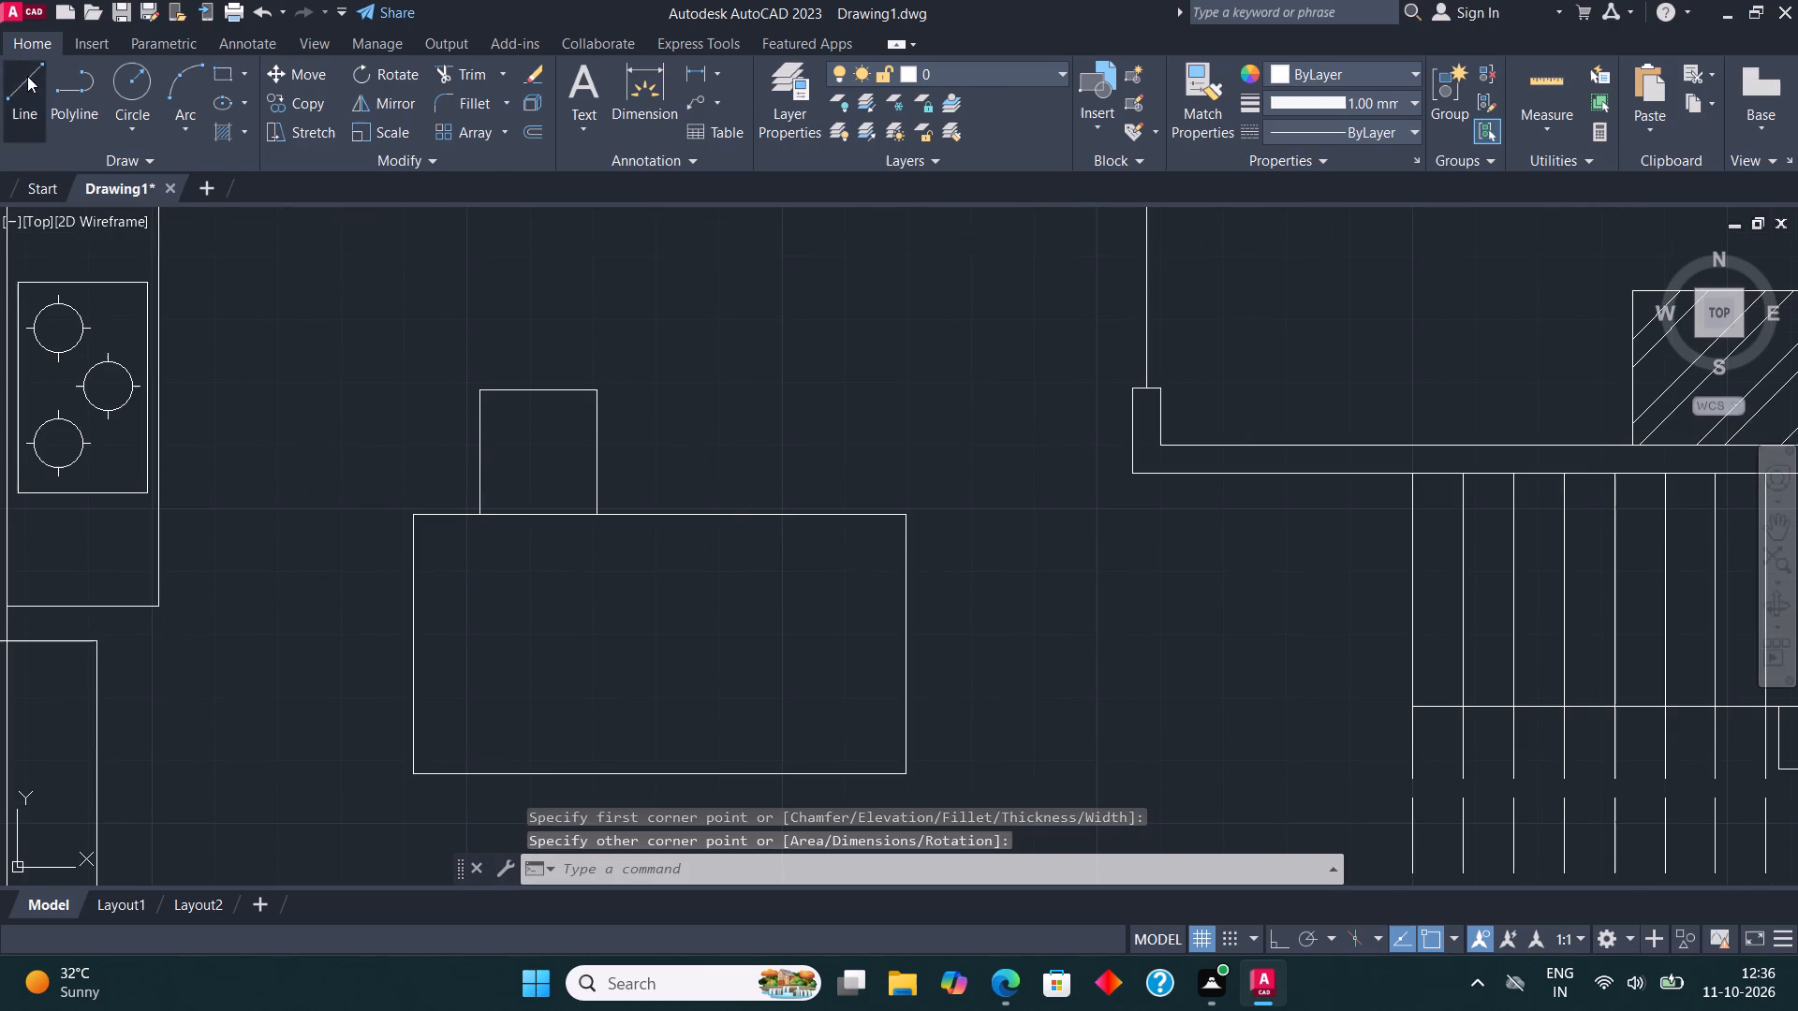
pyautogui.click(463, 507)
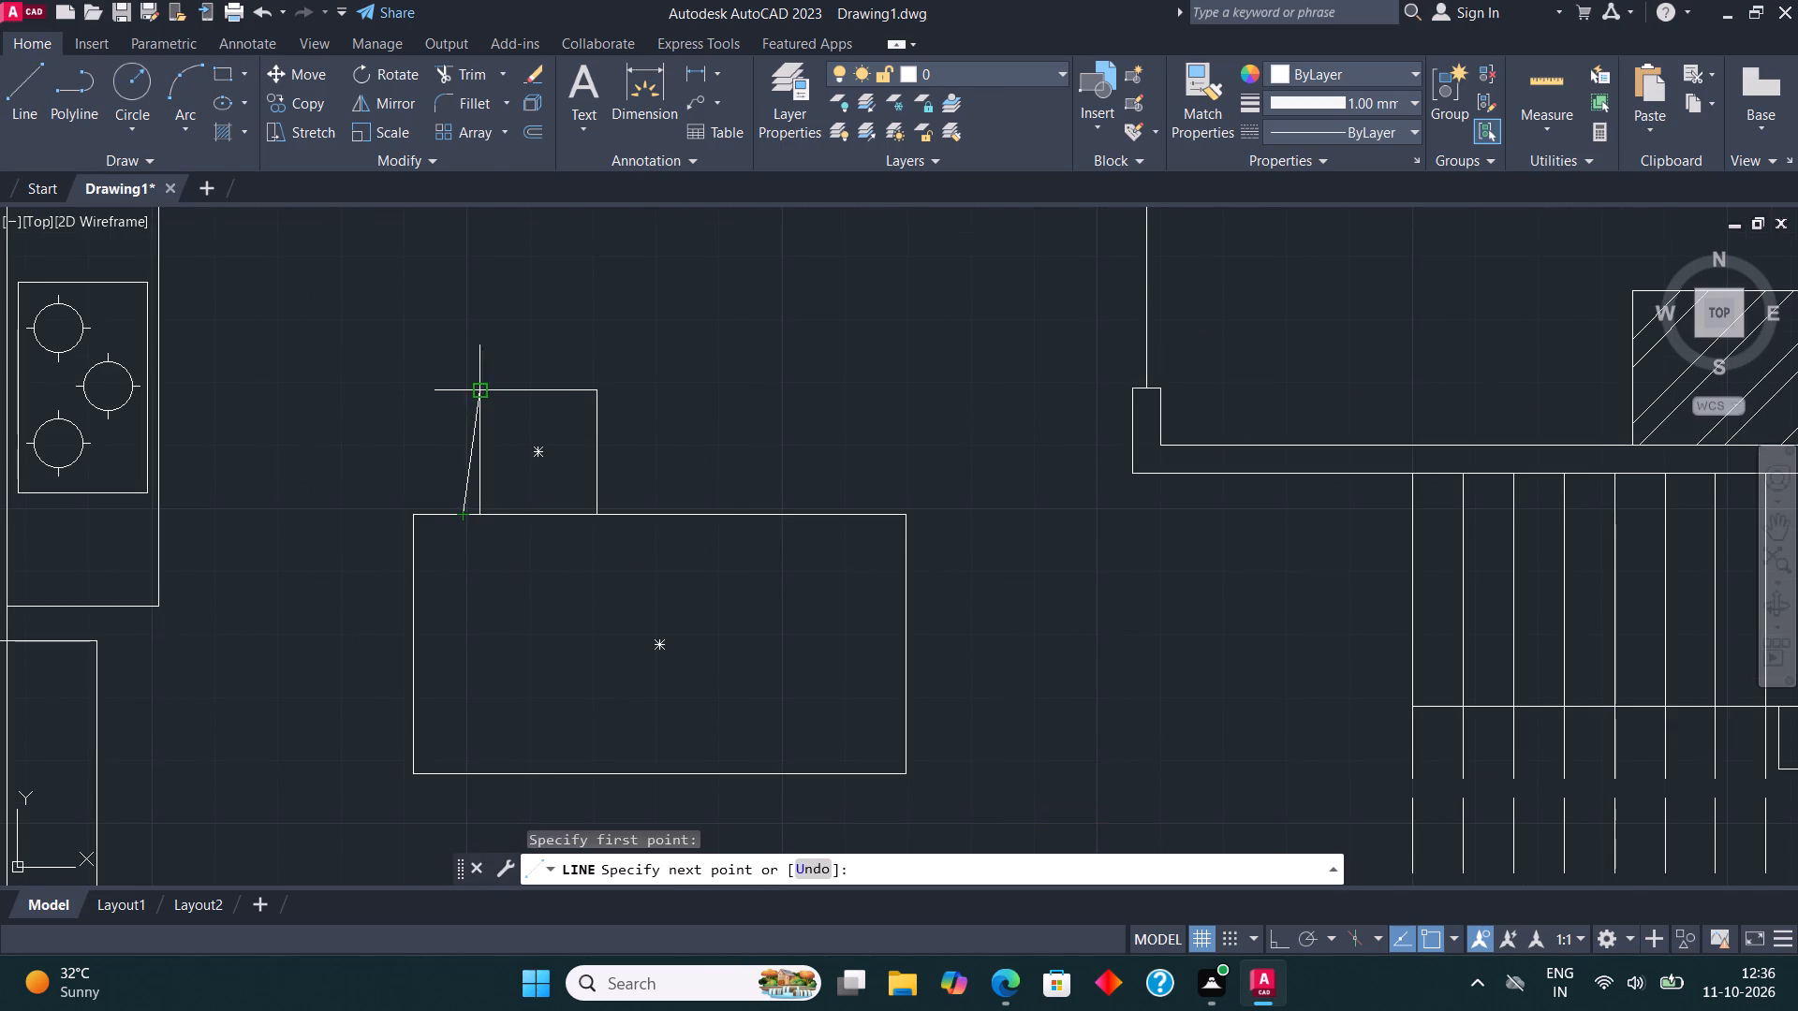
pyautogui.press('F8')
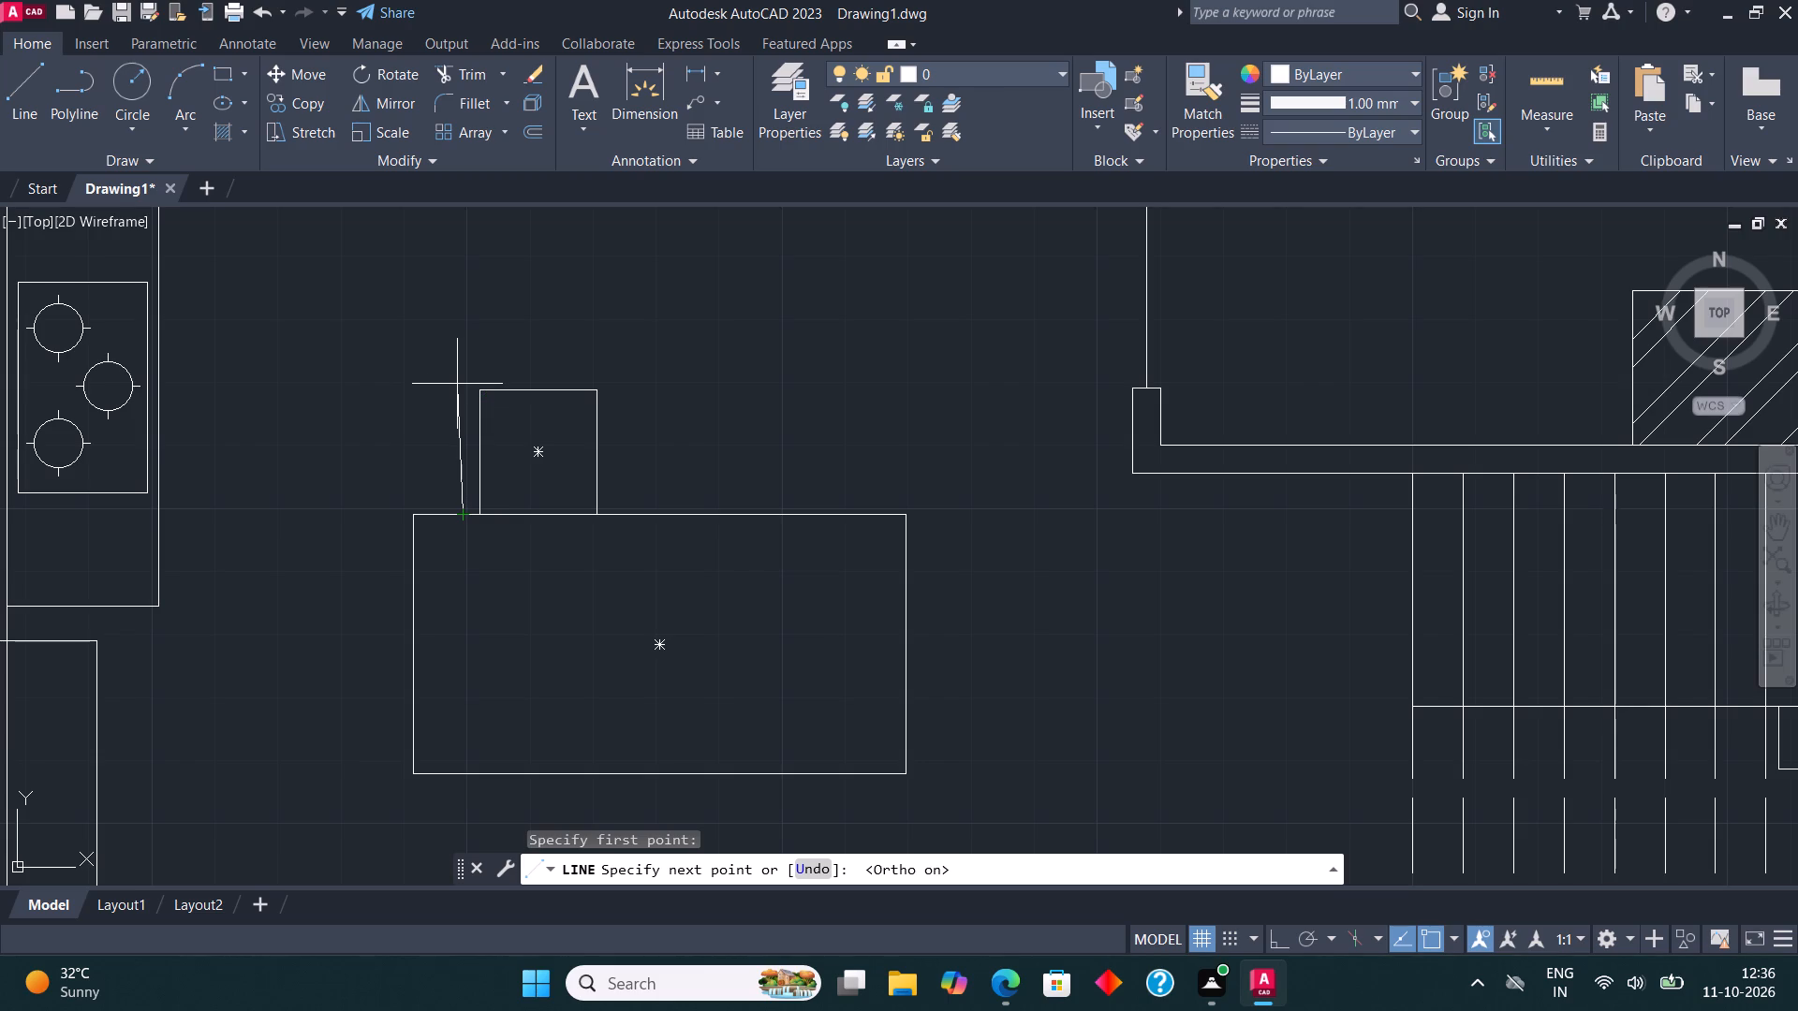
pyautogui.click(470, 368)
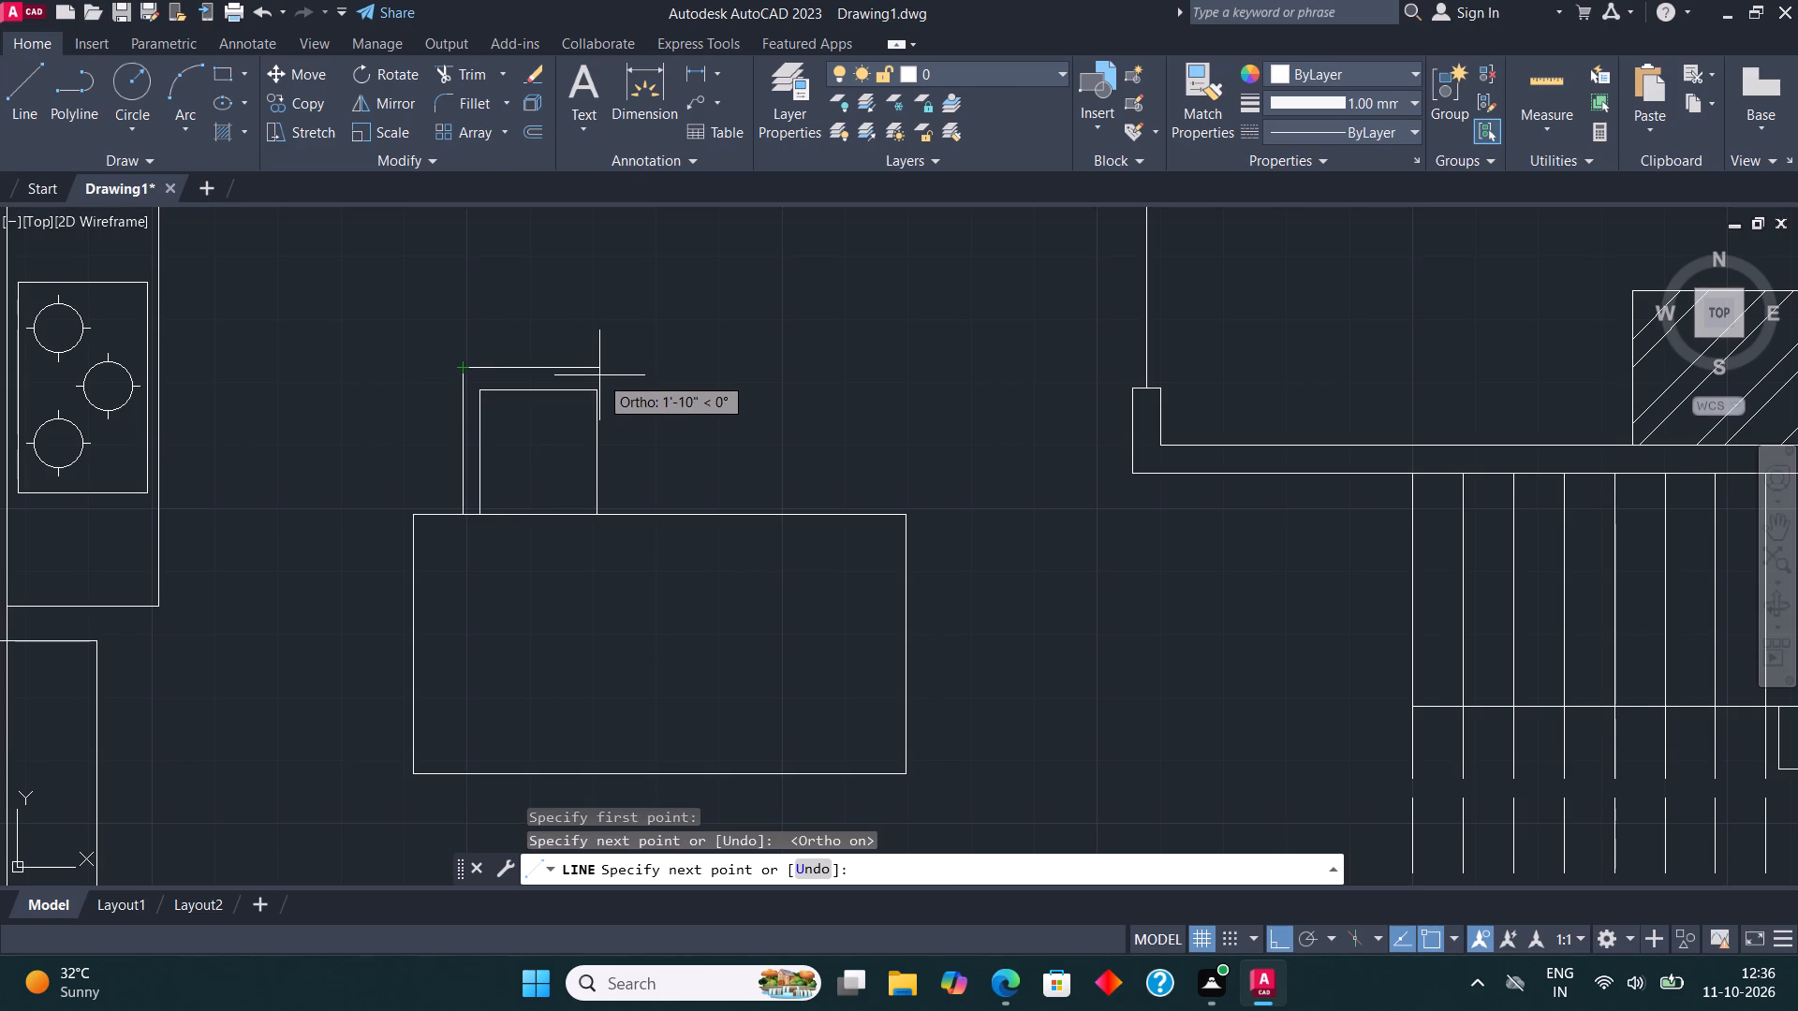
pyautogui.click(612, 382)
pyautogui.click(615, 507)
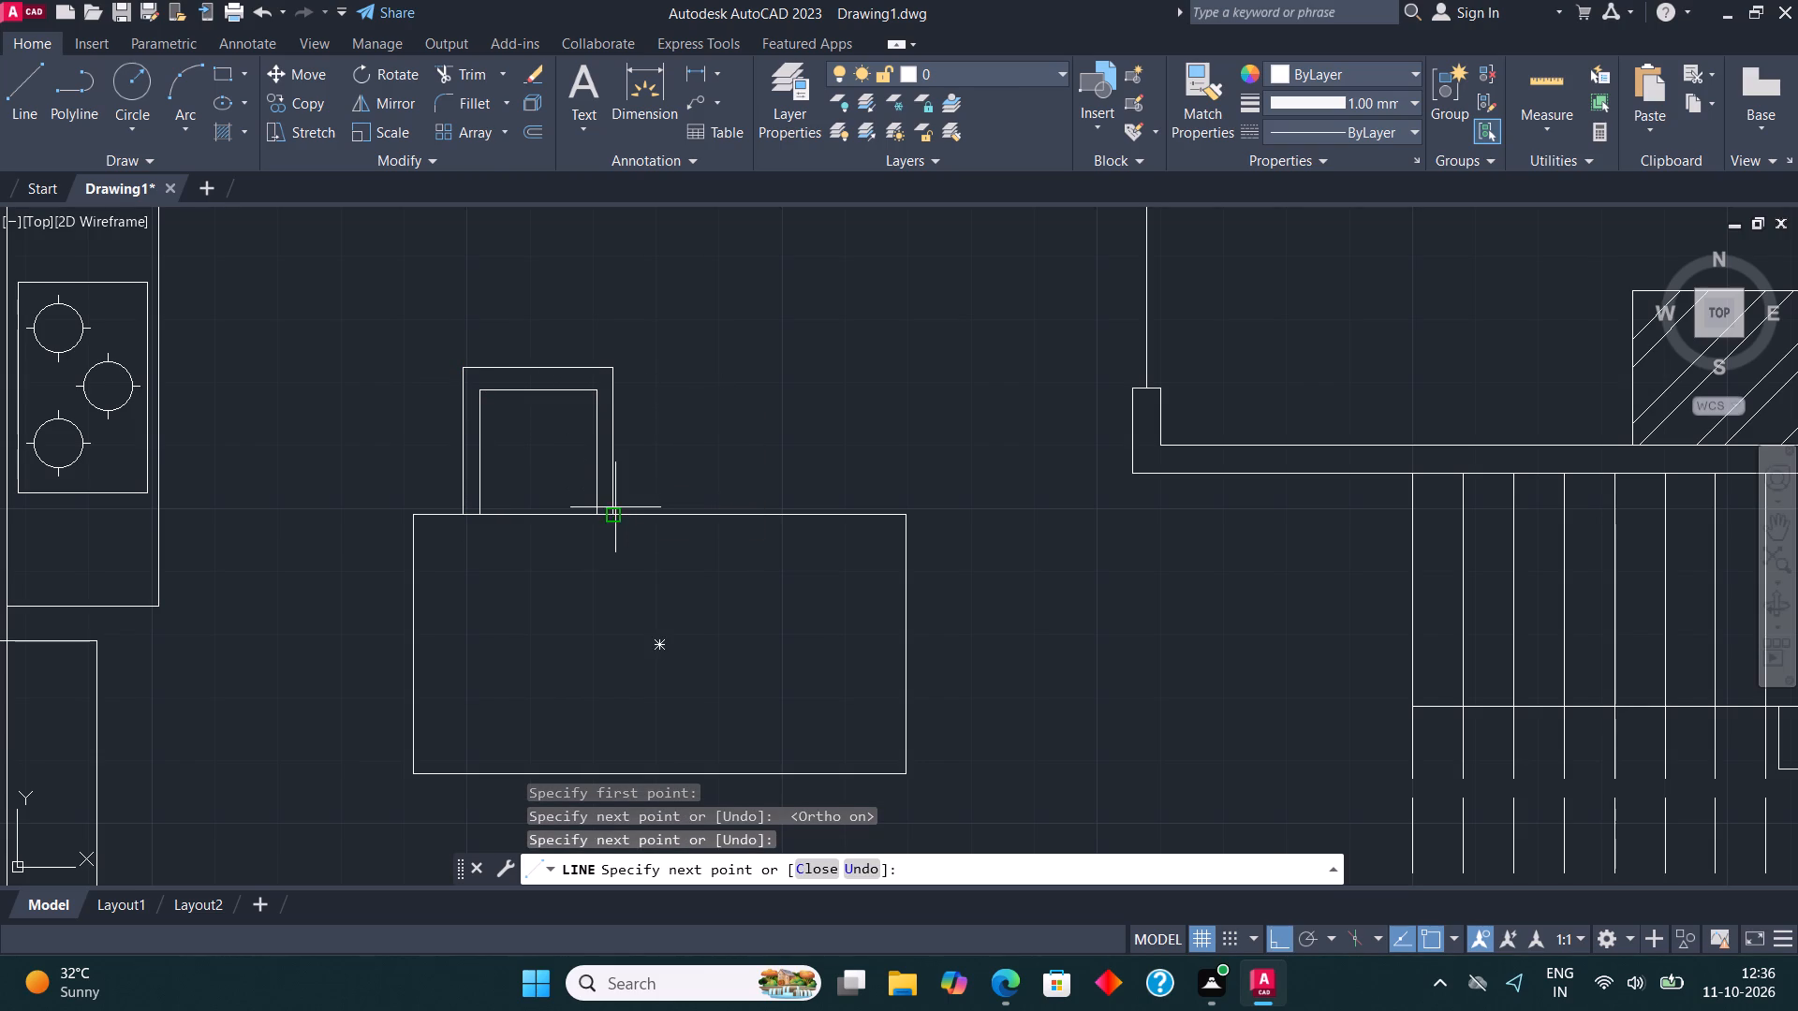
pyautogui.press('Escape')
# Shift the chair's outer back line about 1" toward the seat and trim the side line ends projecting beyond it.
pyautogui.click(558, 364)
pyautogui.click(553, 375)
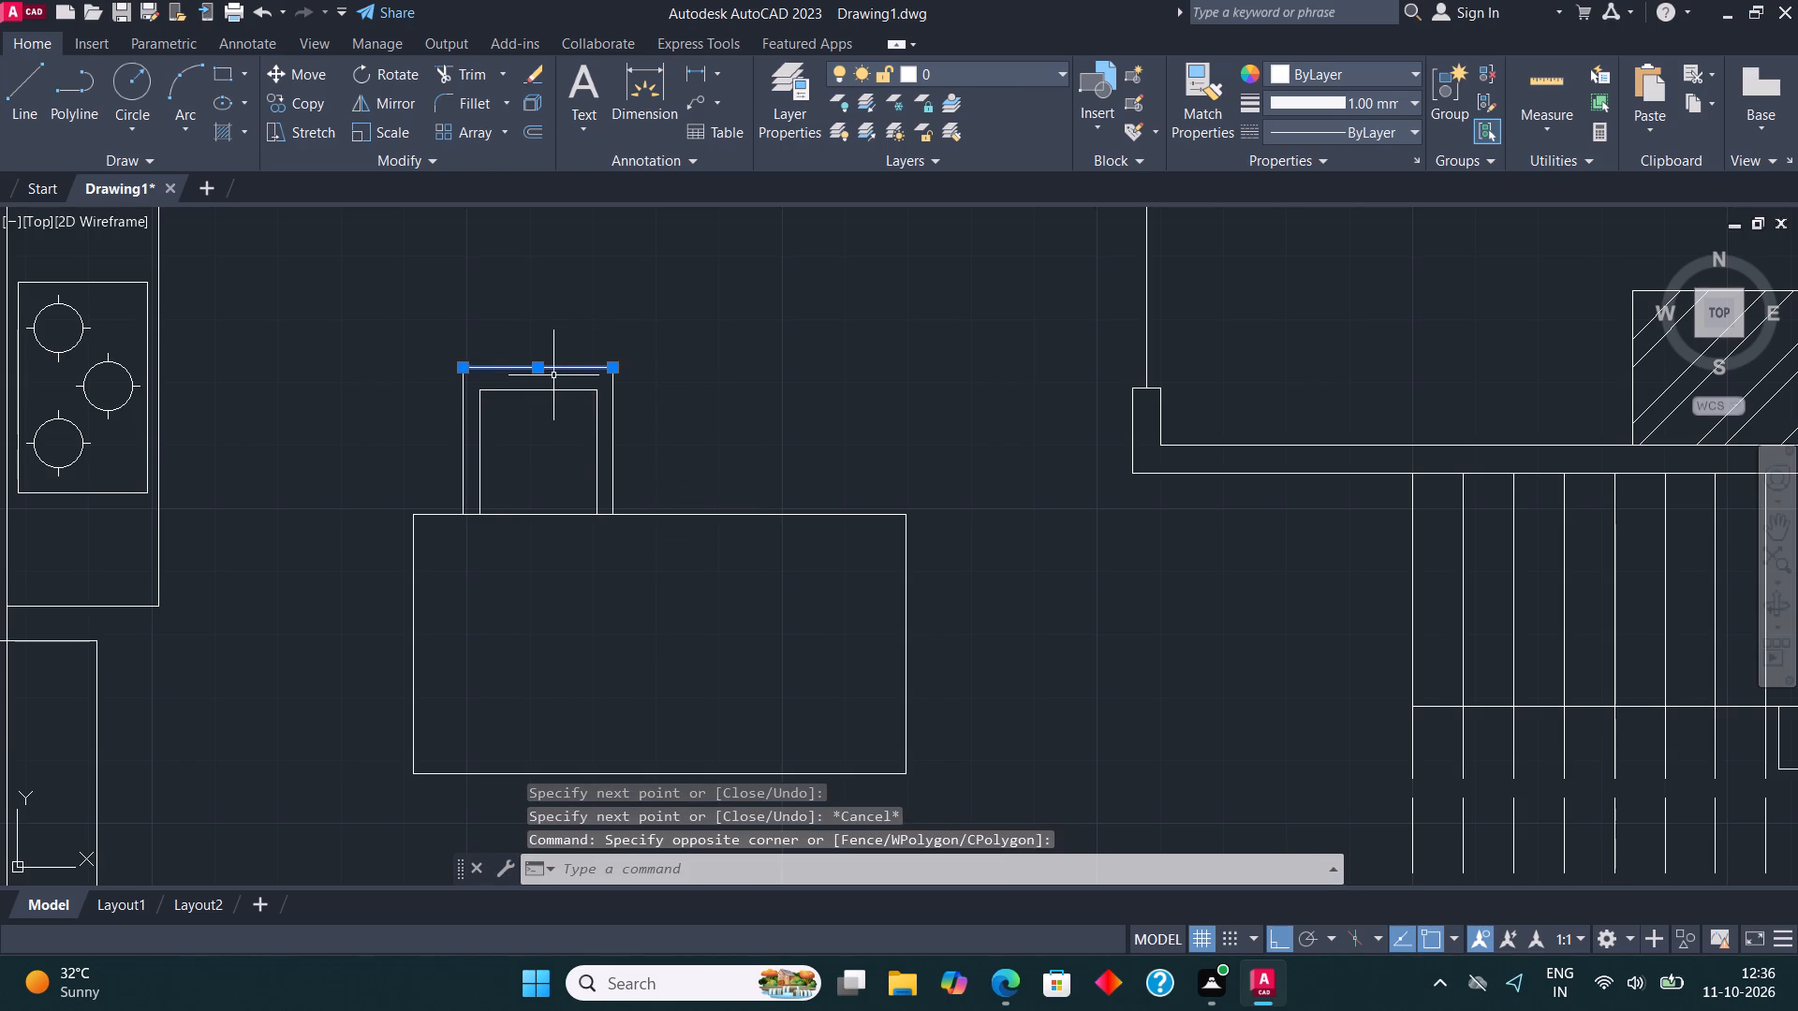
pyautogui.scroll(3, 553, 375)
pyautogui.click(474, 343)
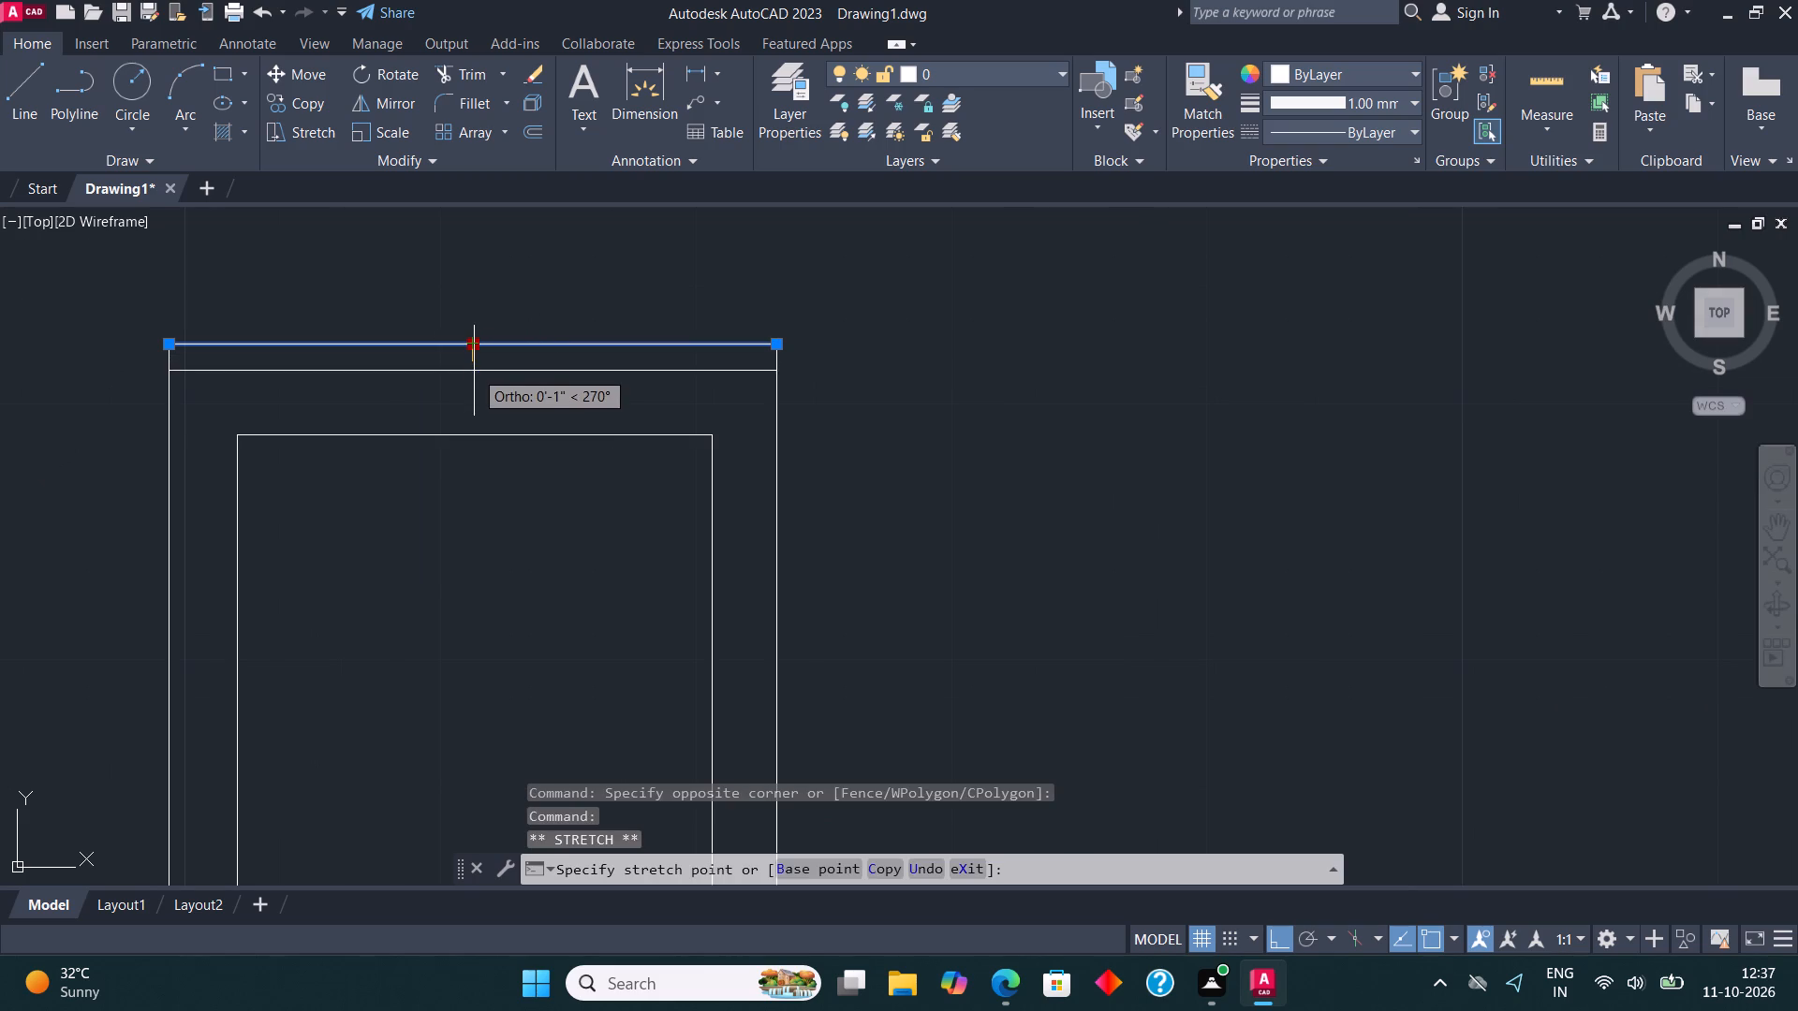
pyautogui.click(474, 372)
pyautogui.press('Escape')
pyautogui.click(477, 66)
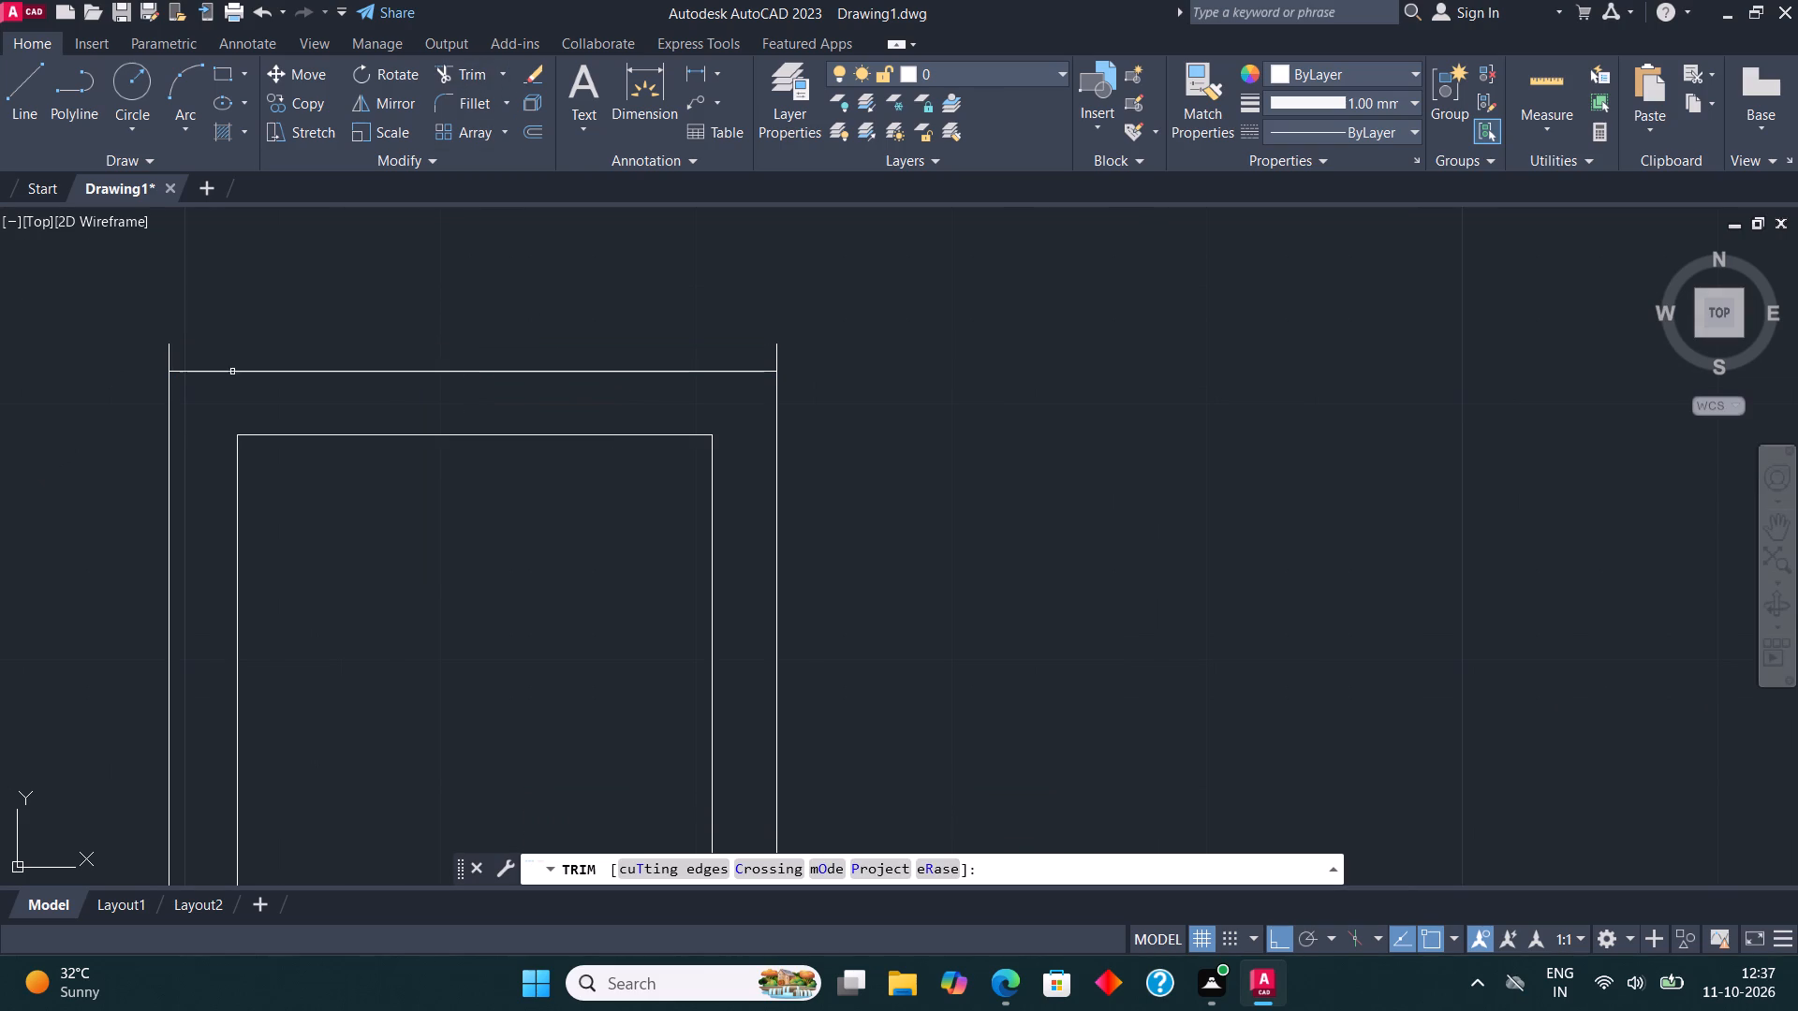
pyautogui.click(137, 356)
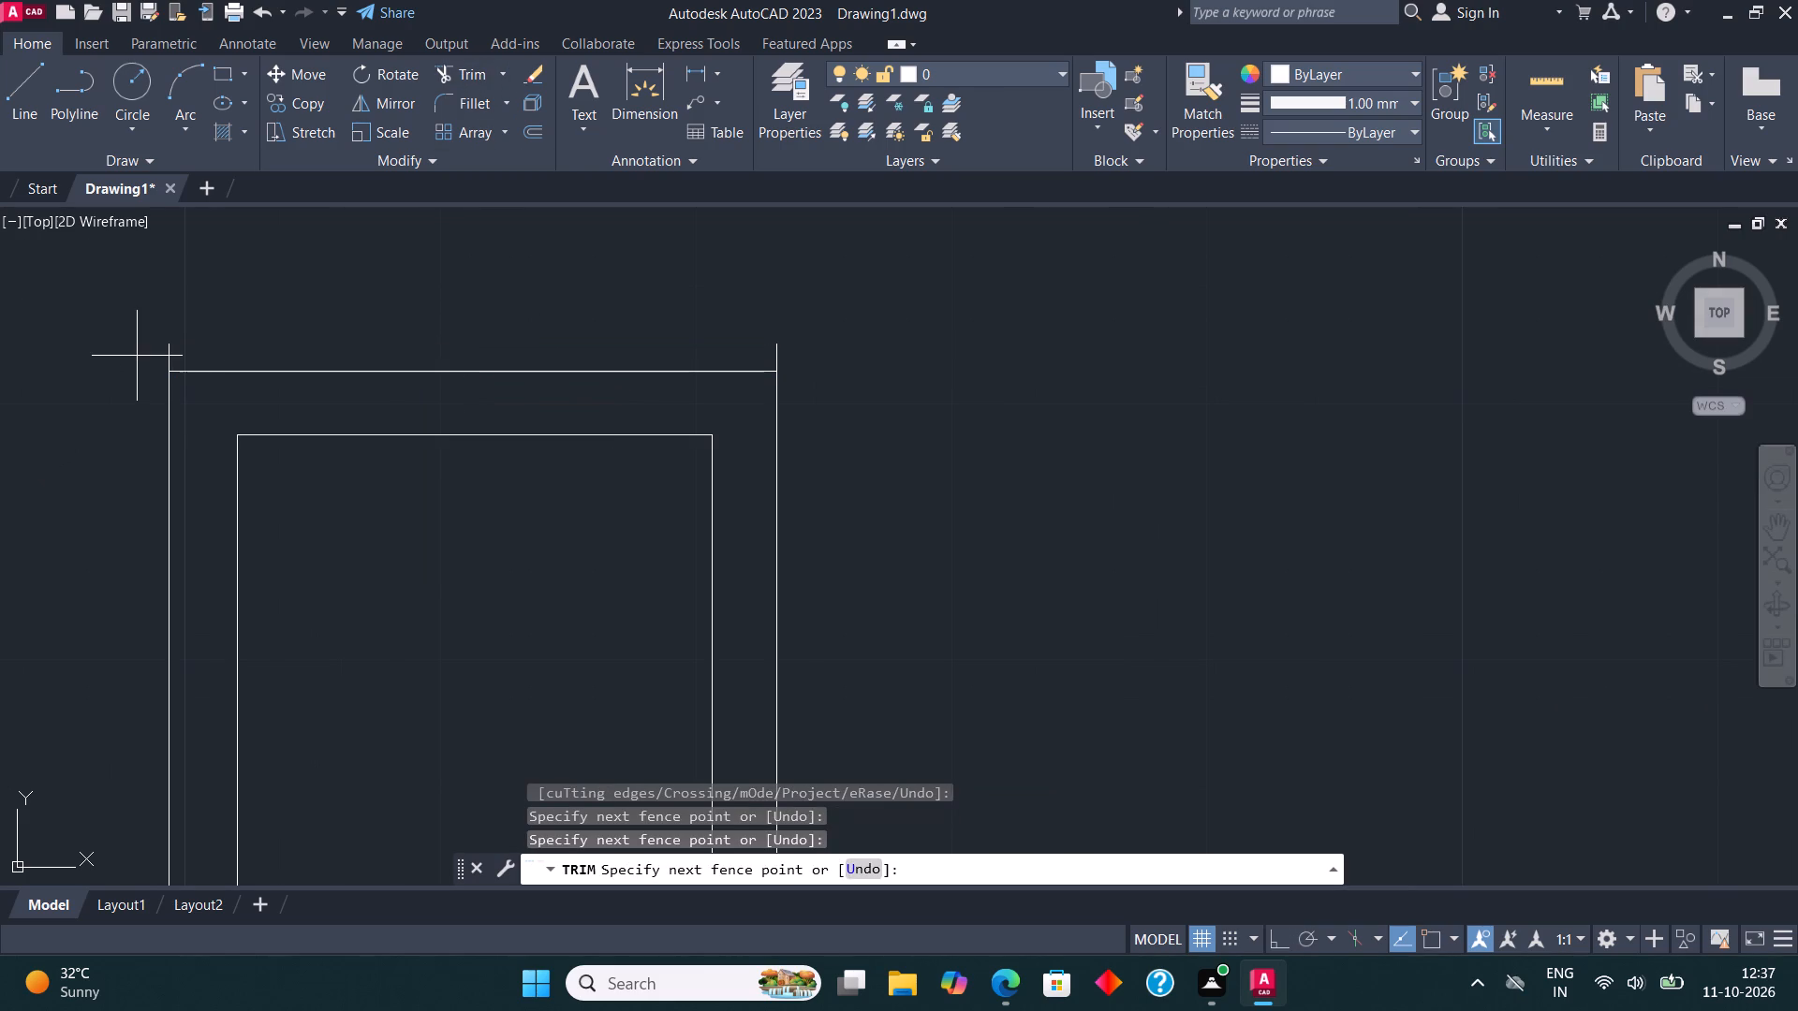
pyautogui.click(829, 353)
pyautogui.press('Escape')
# Copy the chair horizontally along the table's upper edge to near its right end.
pyautogui.scroll(-3, 827, 357)
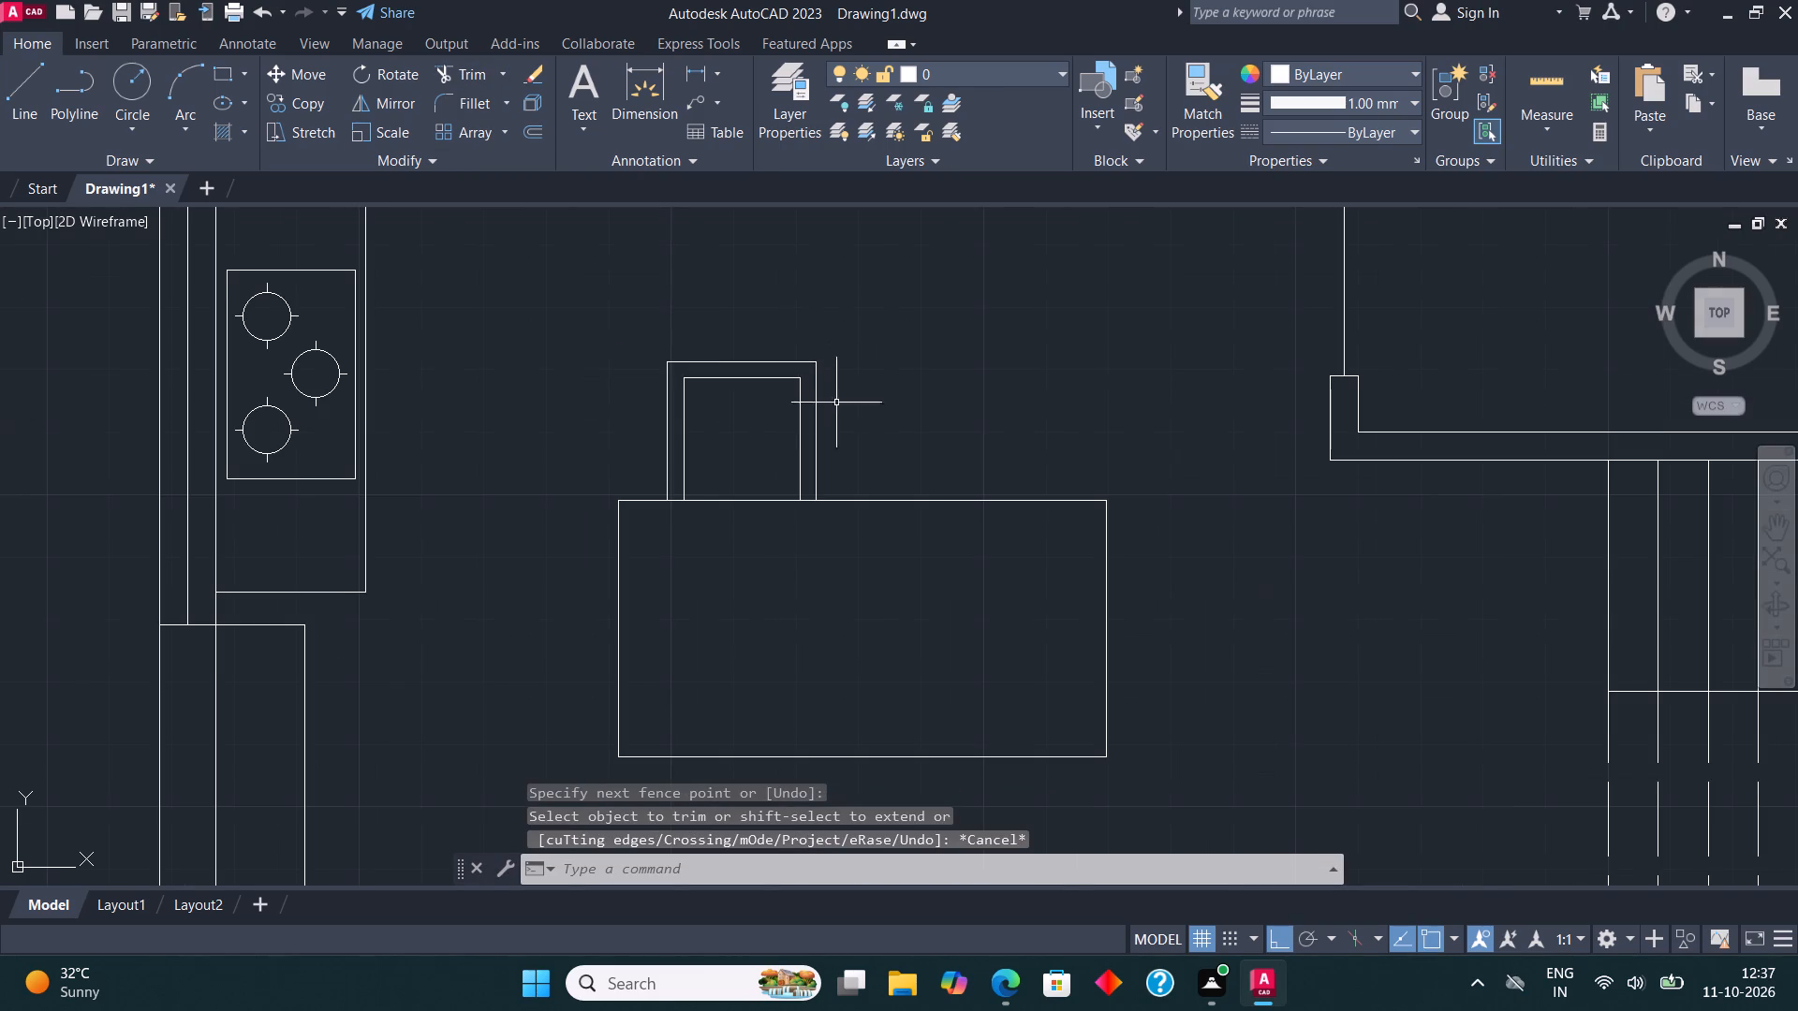
pyautogui.click(840, 468)
pyautogui.click(606, 283)
pyautogui.click(303, 94)
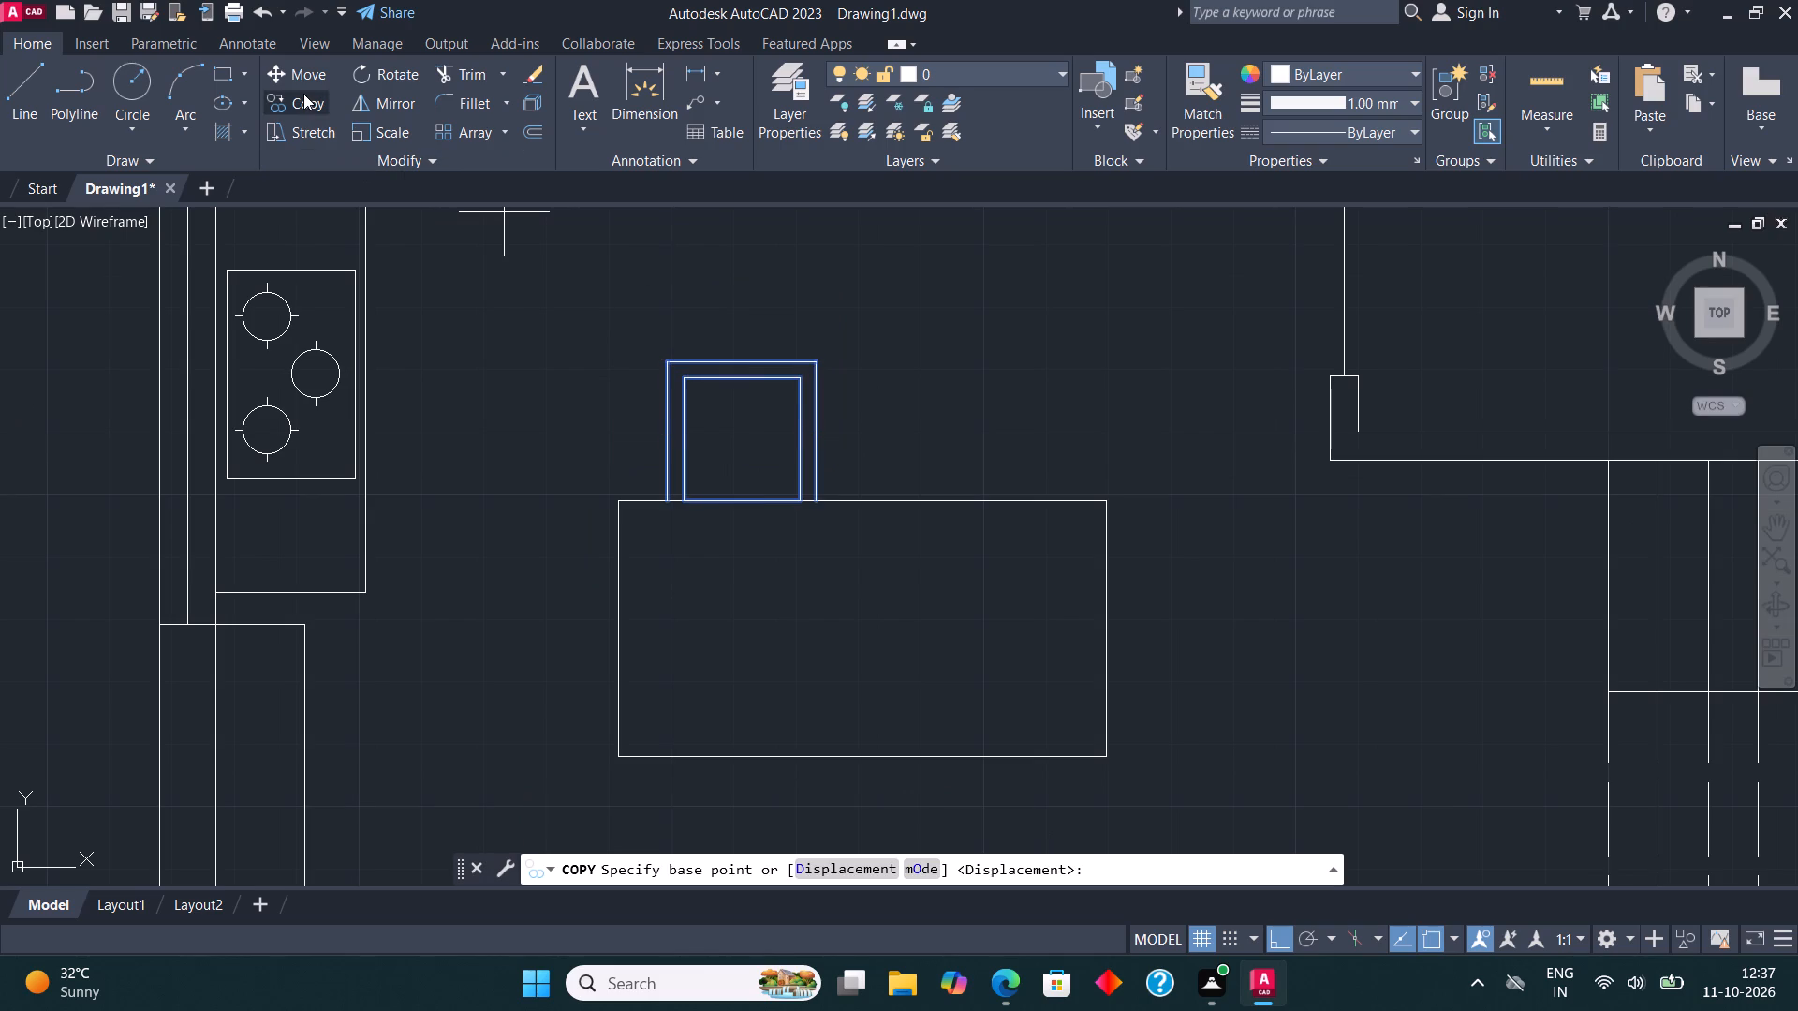
pyautogui.click(817, 502)
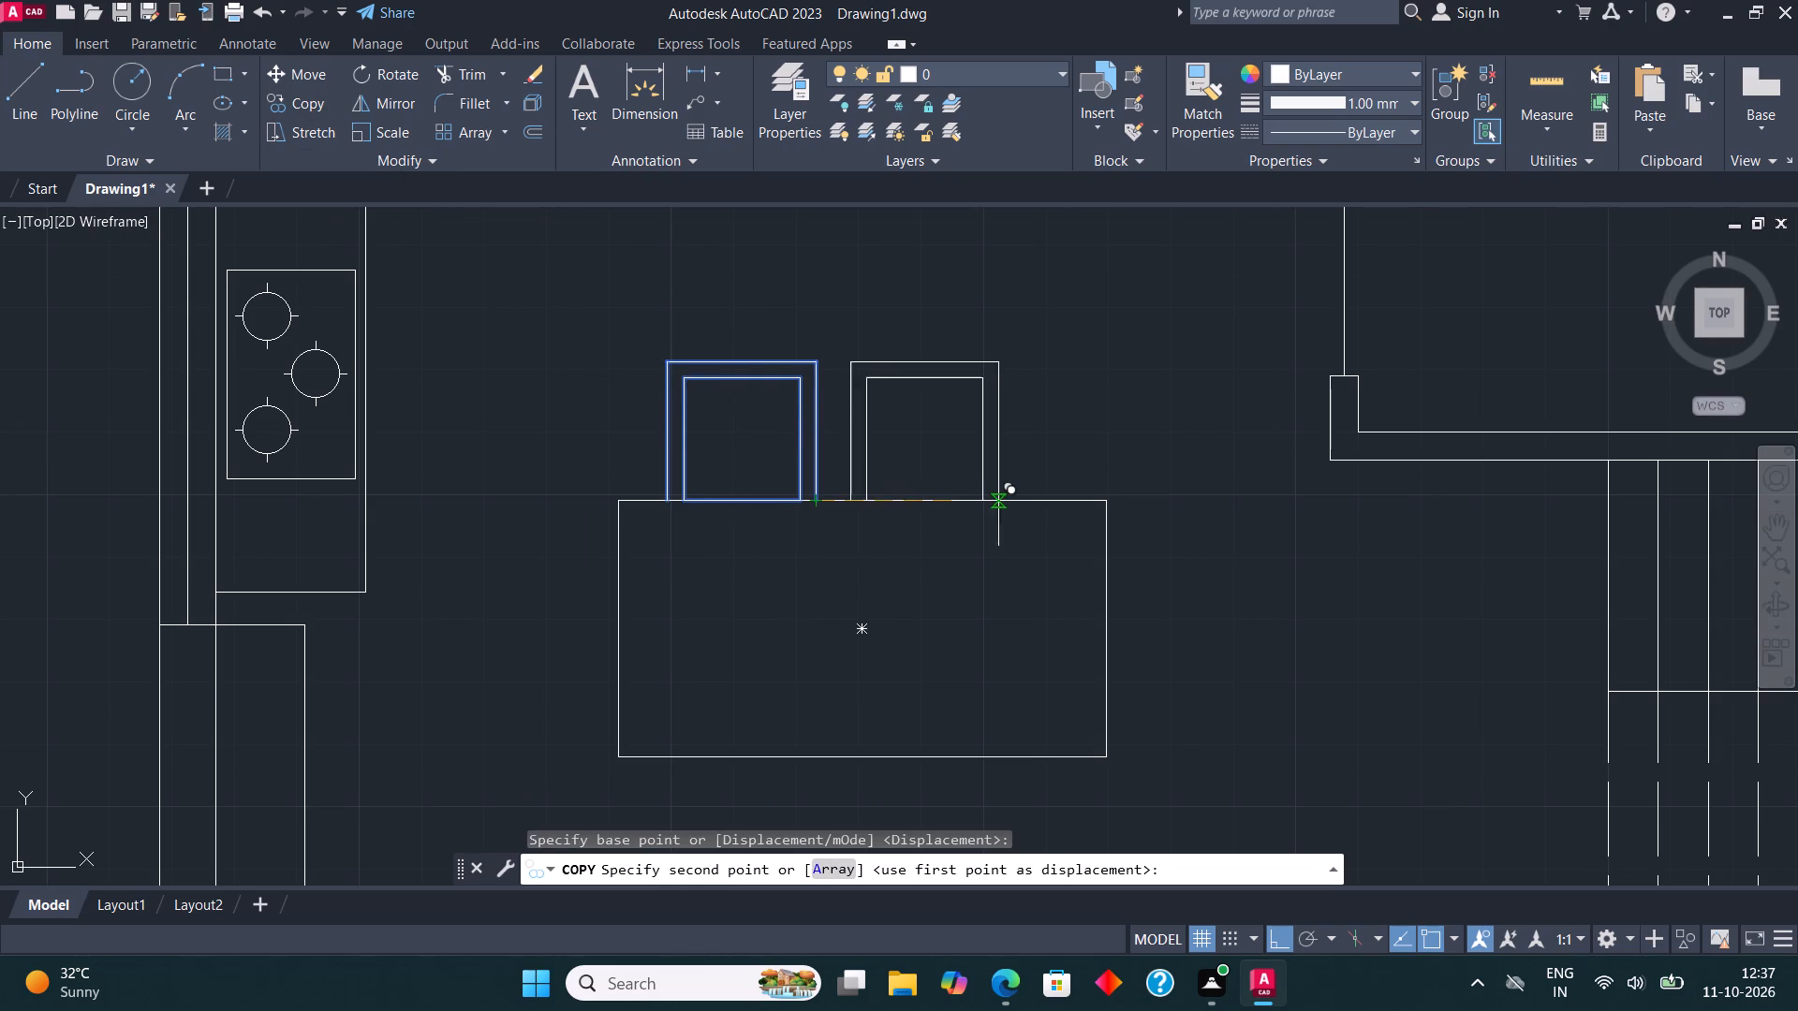
pyautogui.click(1047, 503)
pyautogui.press('Escape')
# Mirror both chairs across the table's horizontal centre line to its lower edge, keeping the originals.
pyautogui.click(1081, 470)
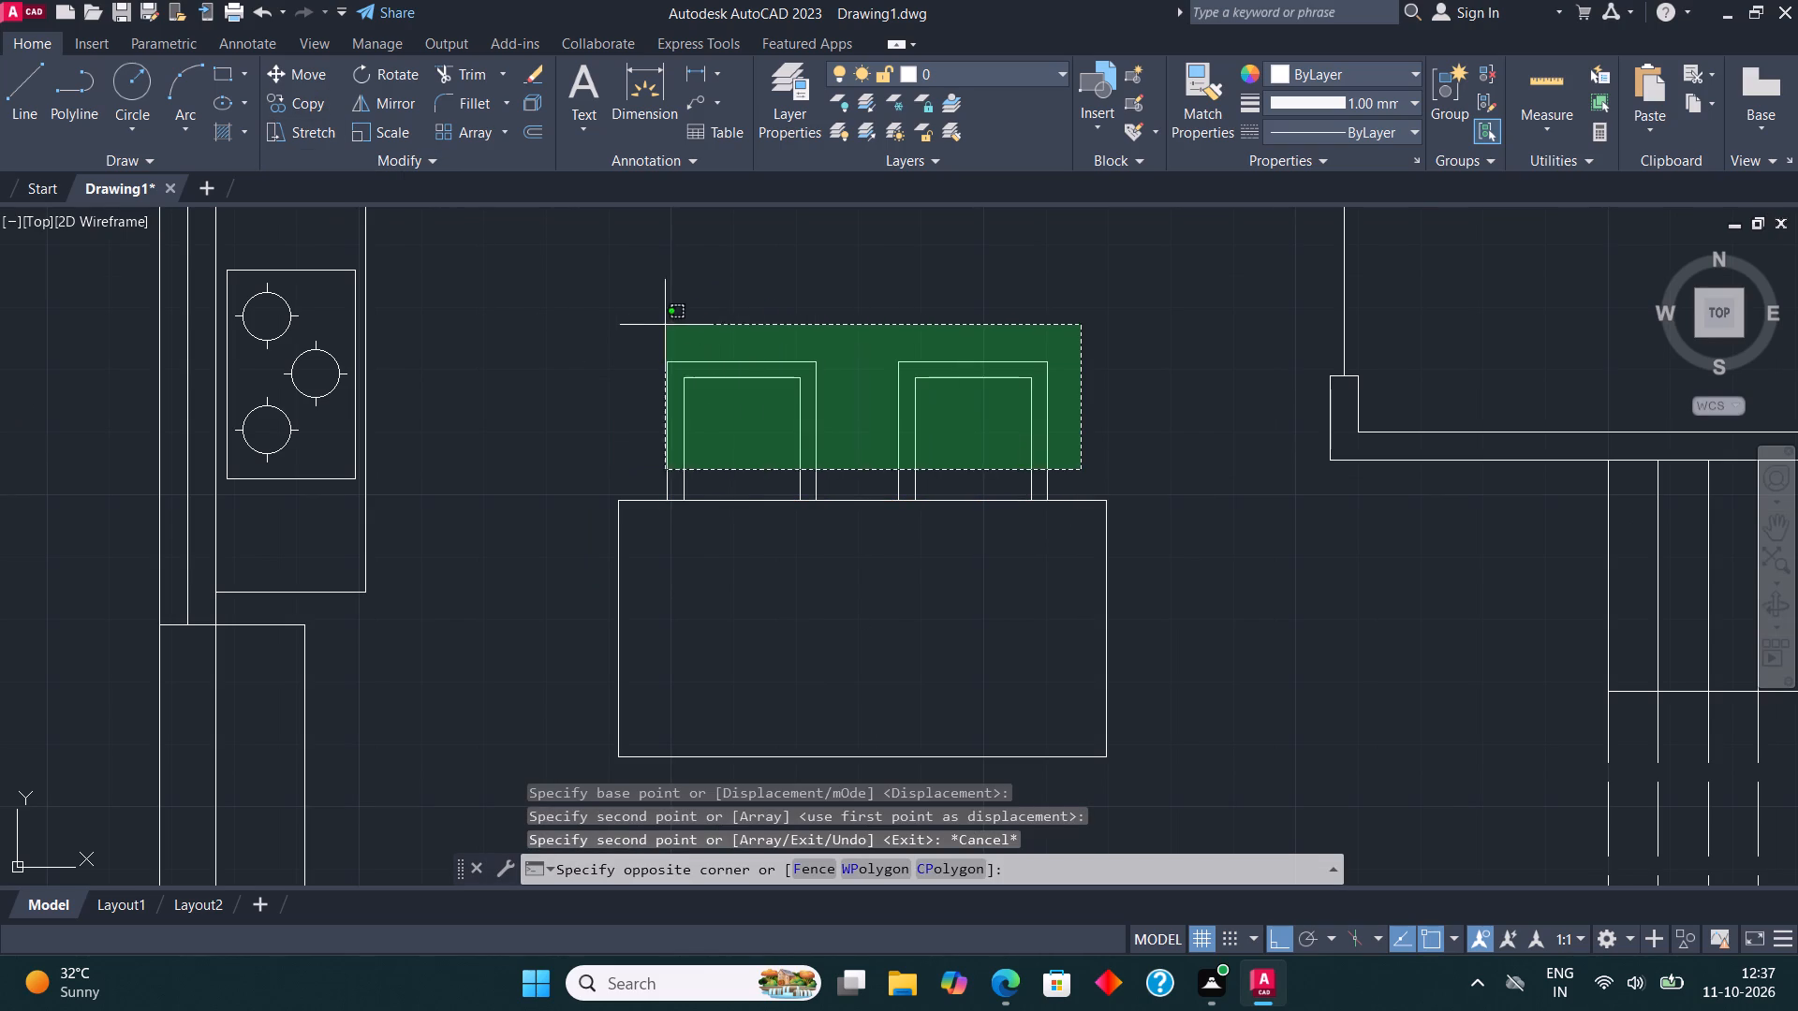
pyautogui.click(637, 306)
pyautogui.click(397, 106)
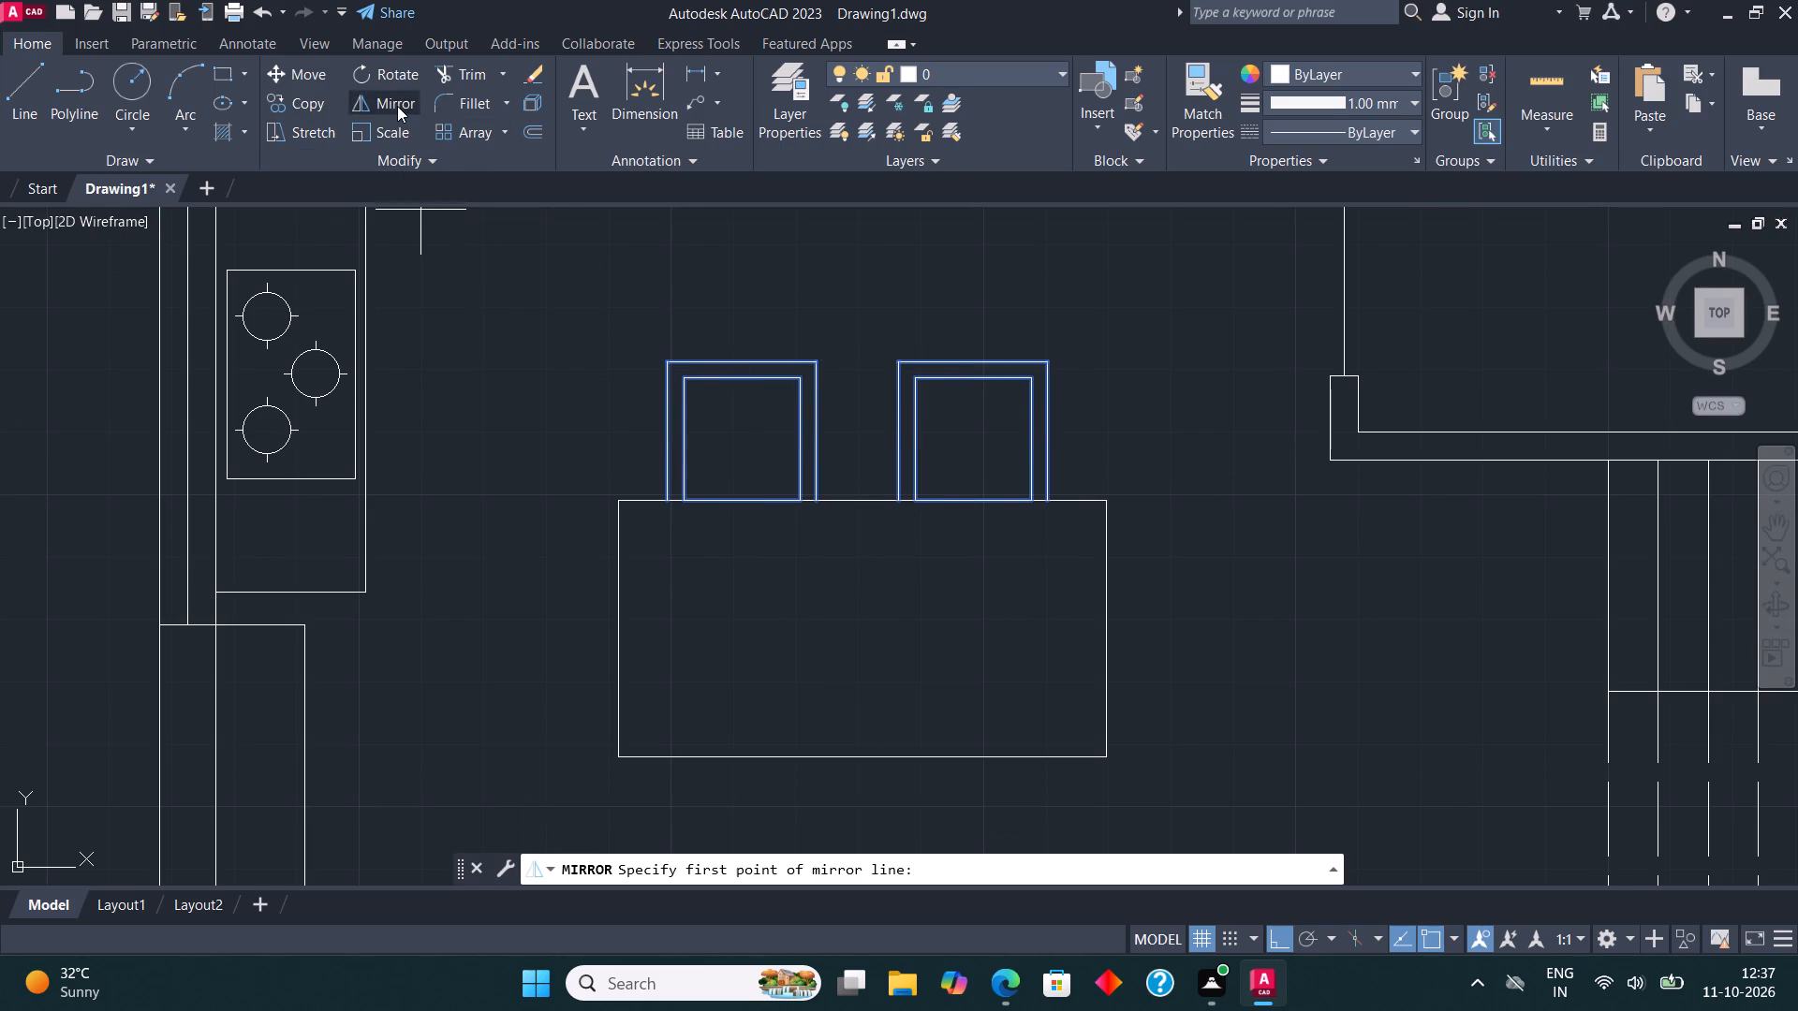
pyautogui.click(862, 629)
pyautogui.scroll(-1, 862, 629)
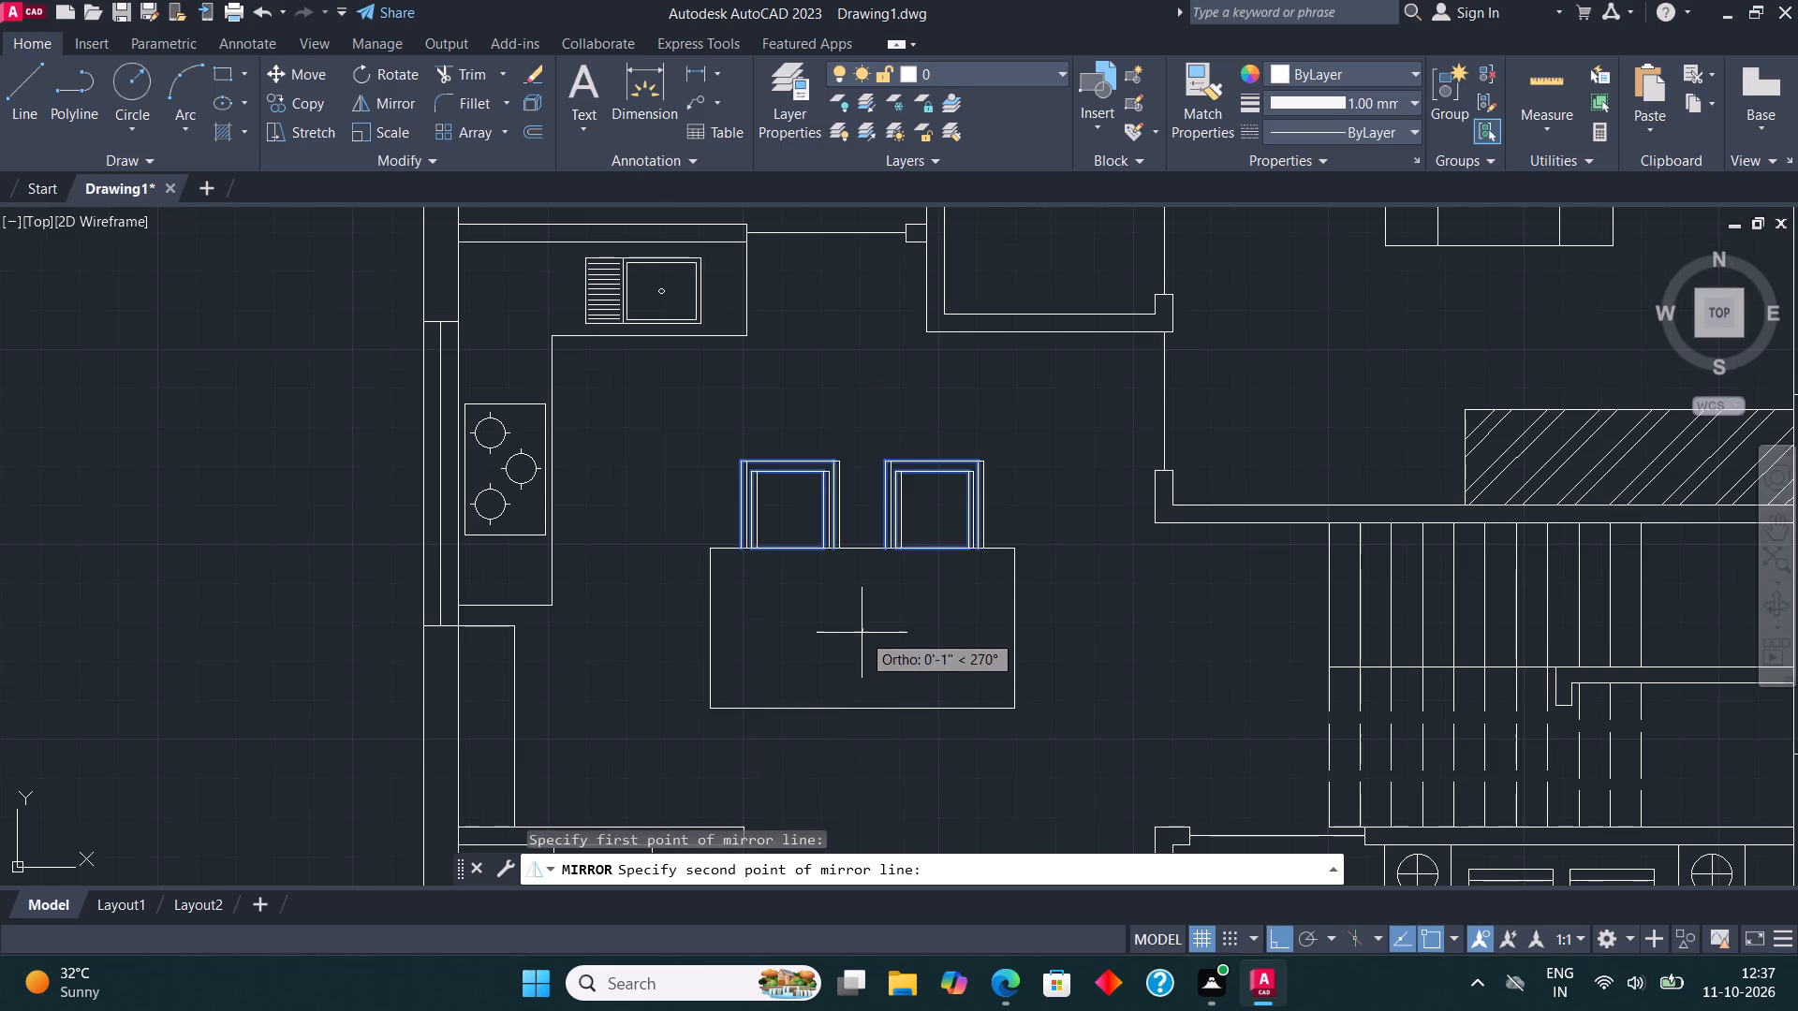
pyautogui.click(661, 714)
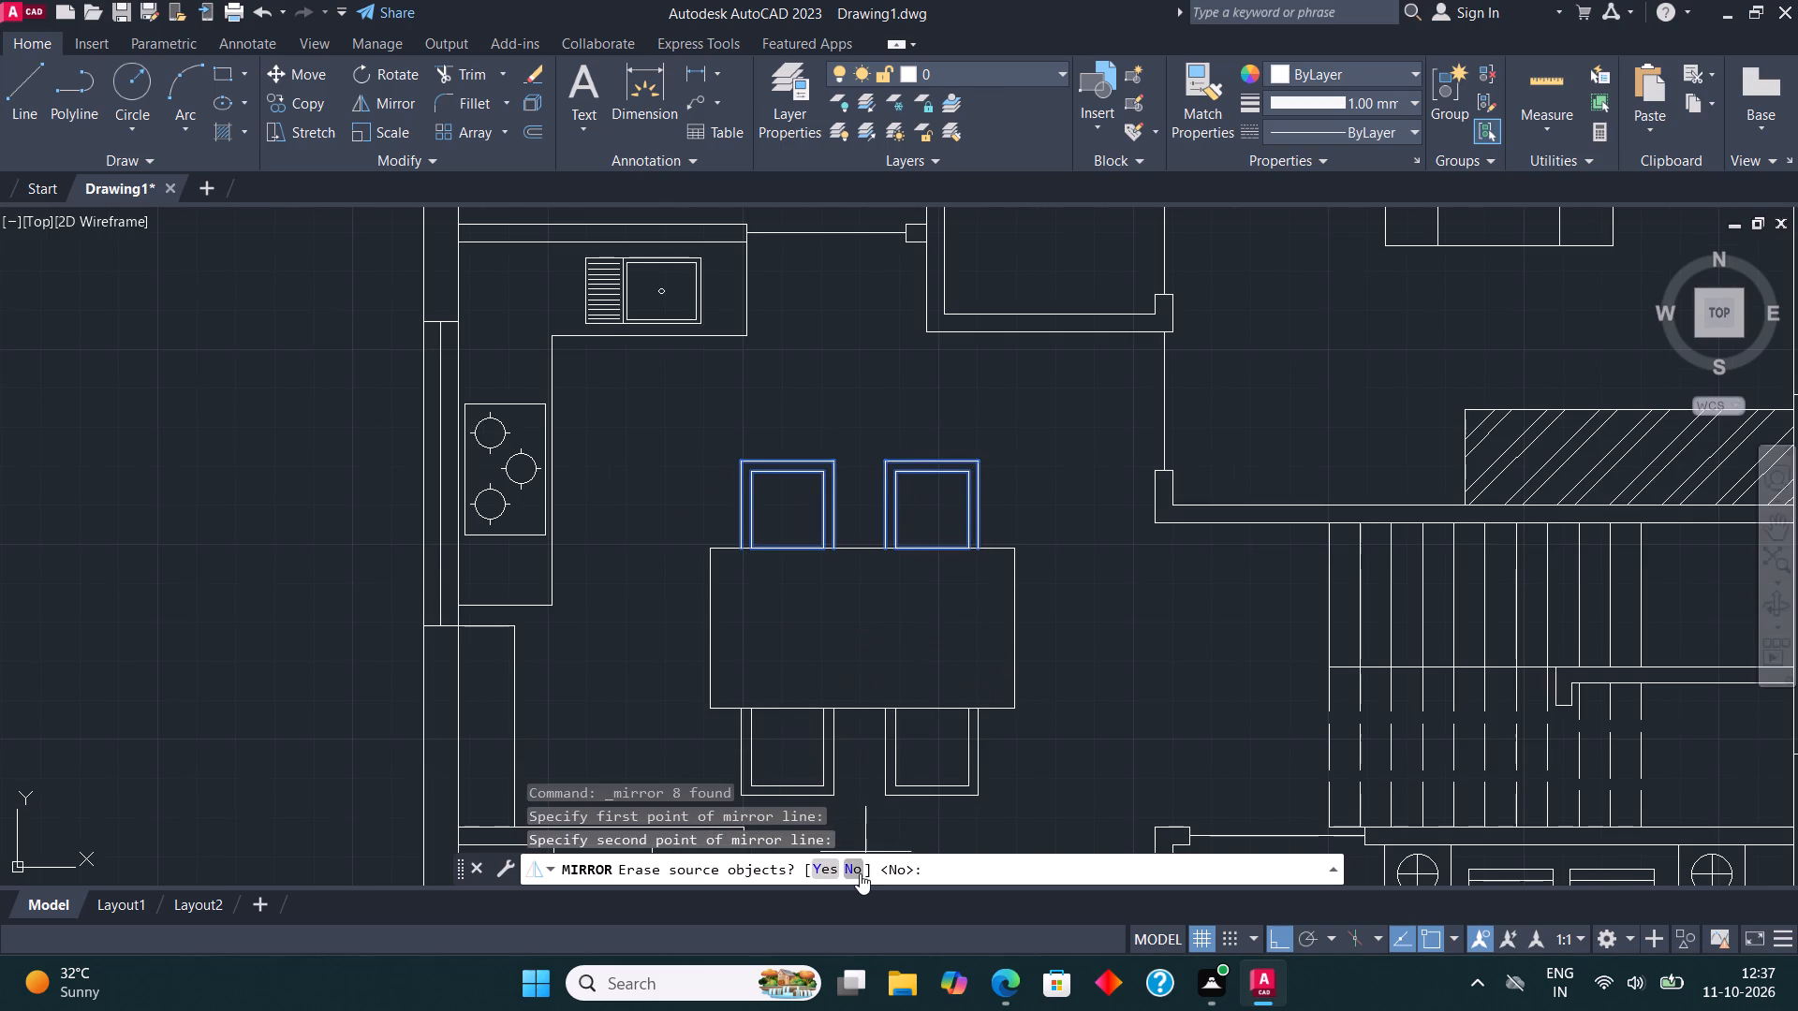
pyautogui.click(860, 873)
# Scale the table and its four chairs down to less than half size about the table's centre.
pyautogui.scroll(-2, 757, 462)
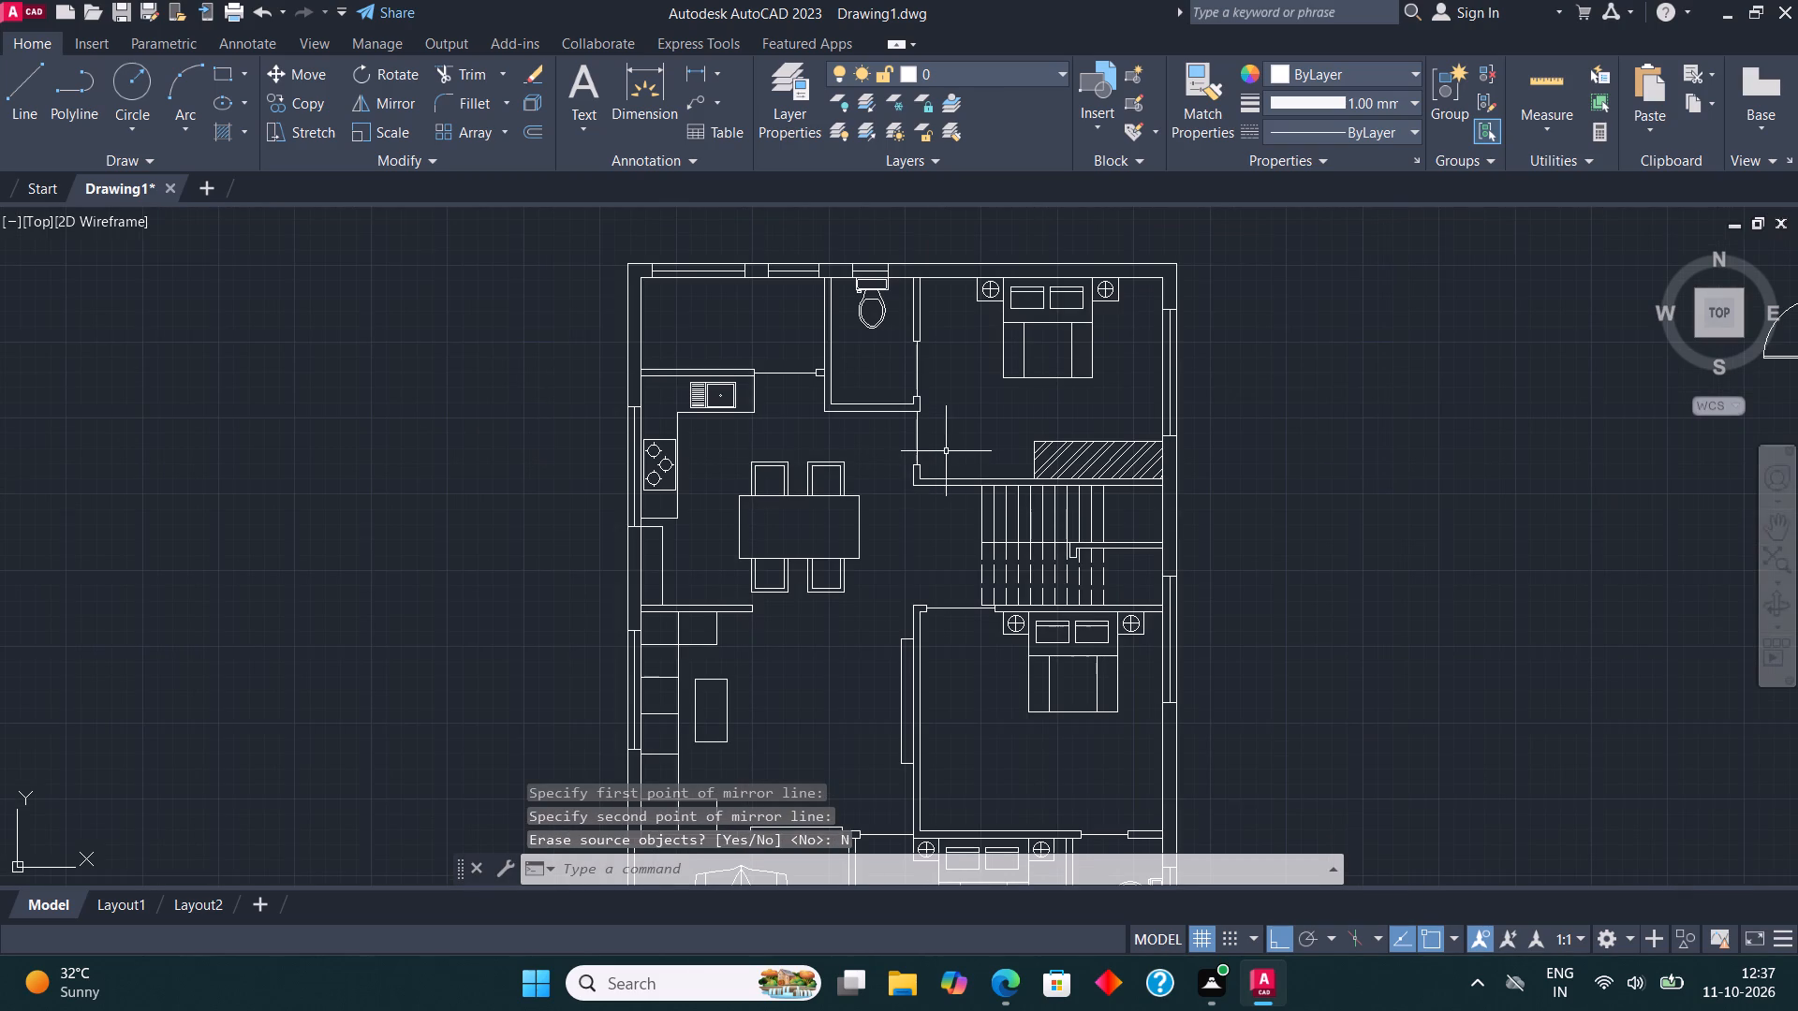
pyautogui.scroll(1, 795, 492)
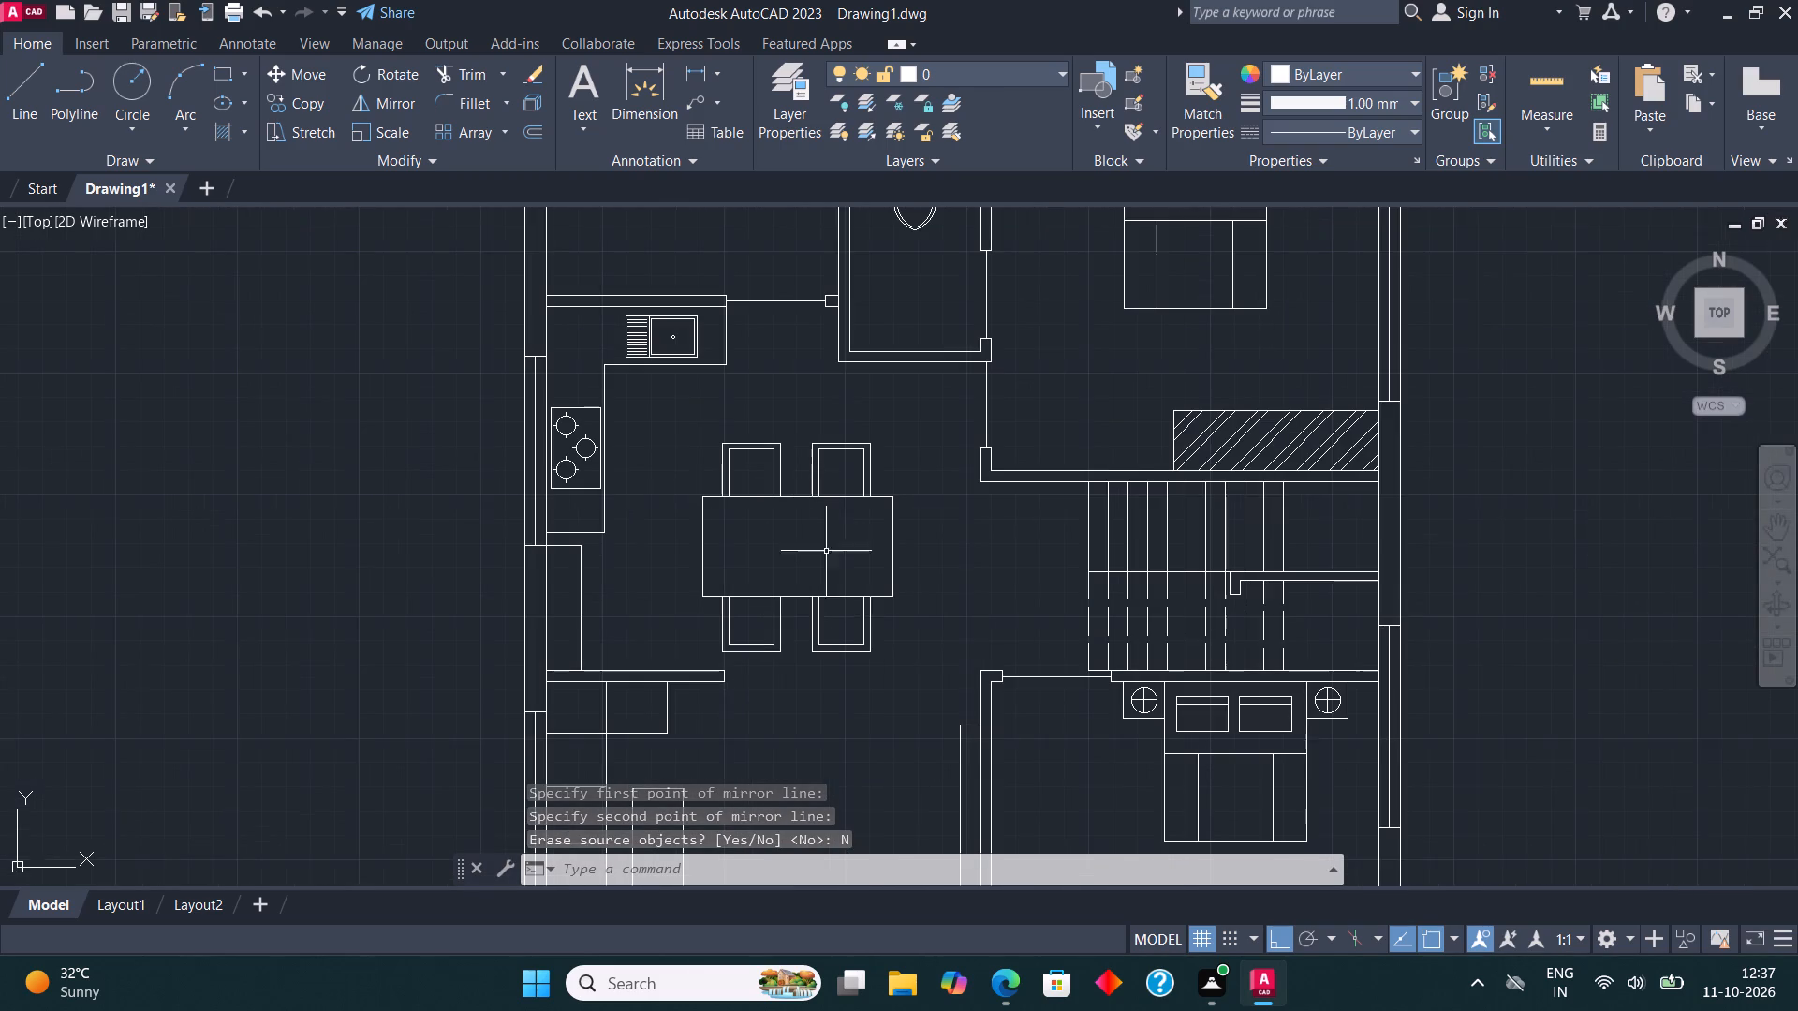
pyautogui.click(896, 658)
pyautogui.click(683, 408)
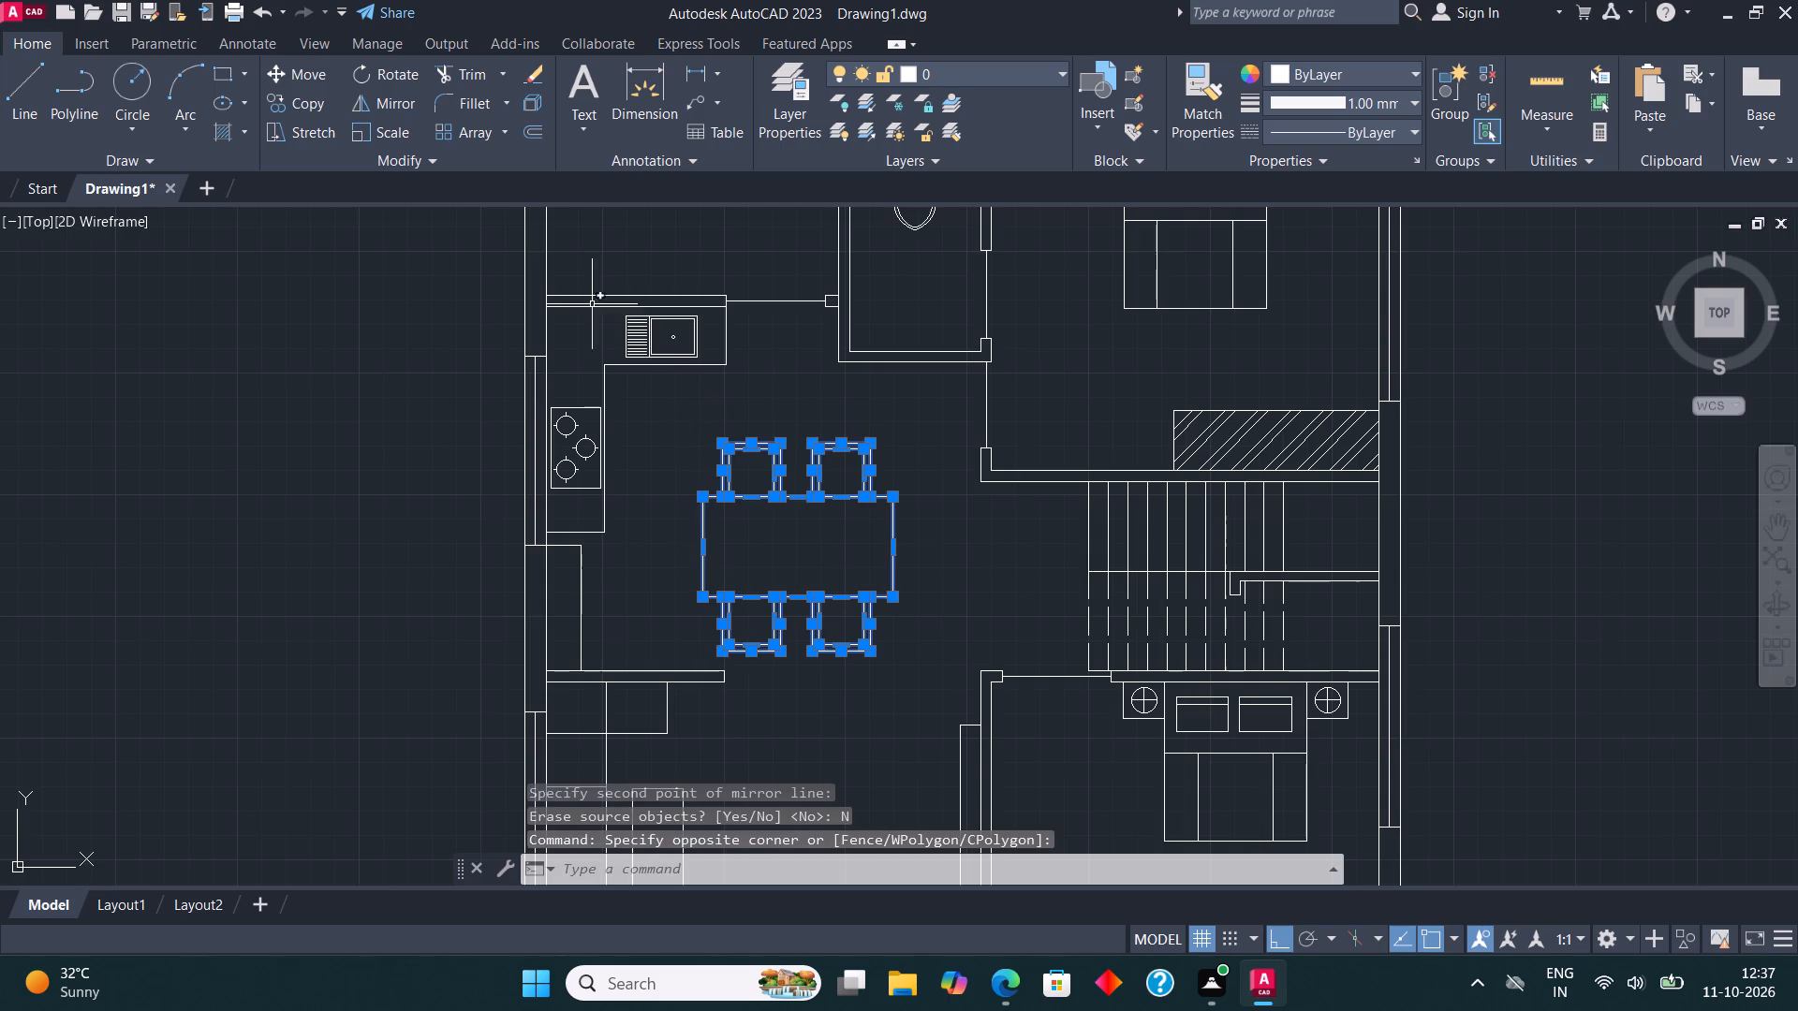
pyautogui.click(403, 127)
pyautogui.click(794, 536)
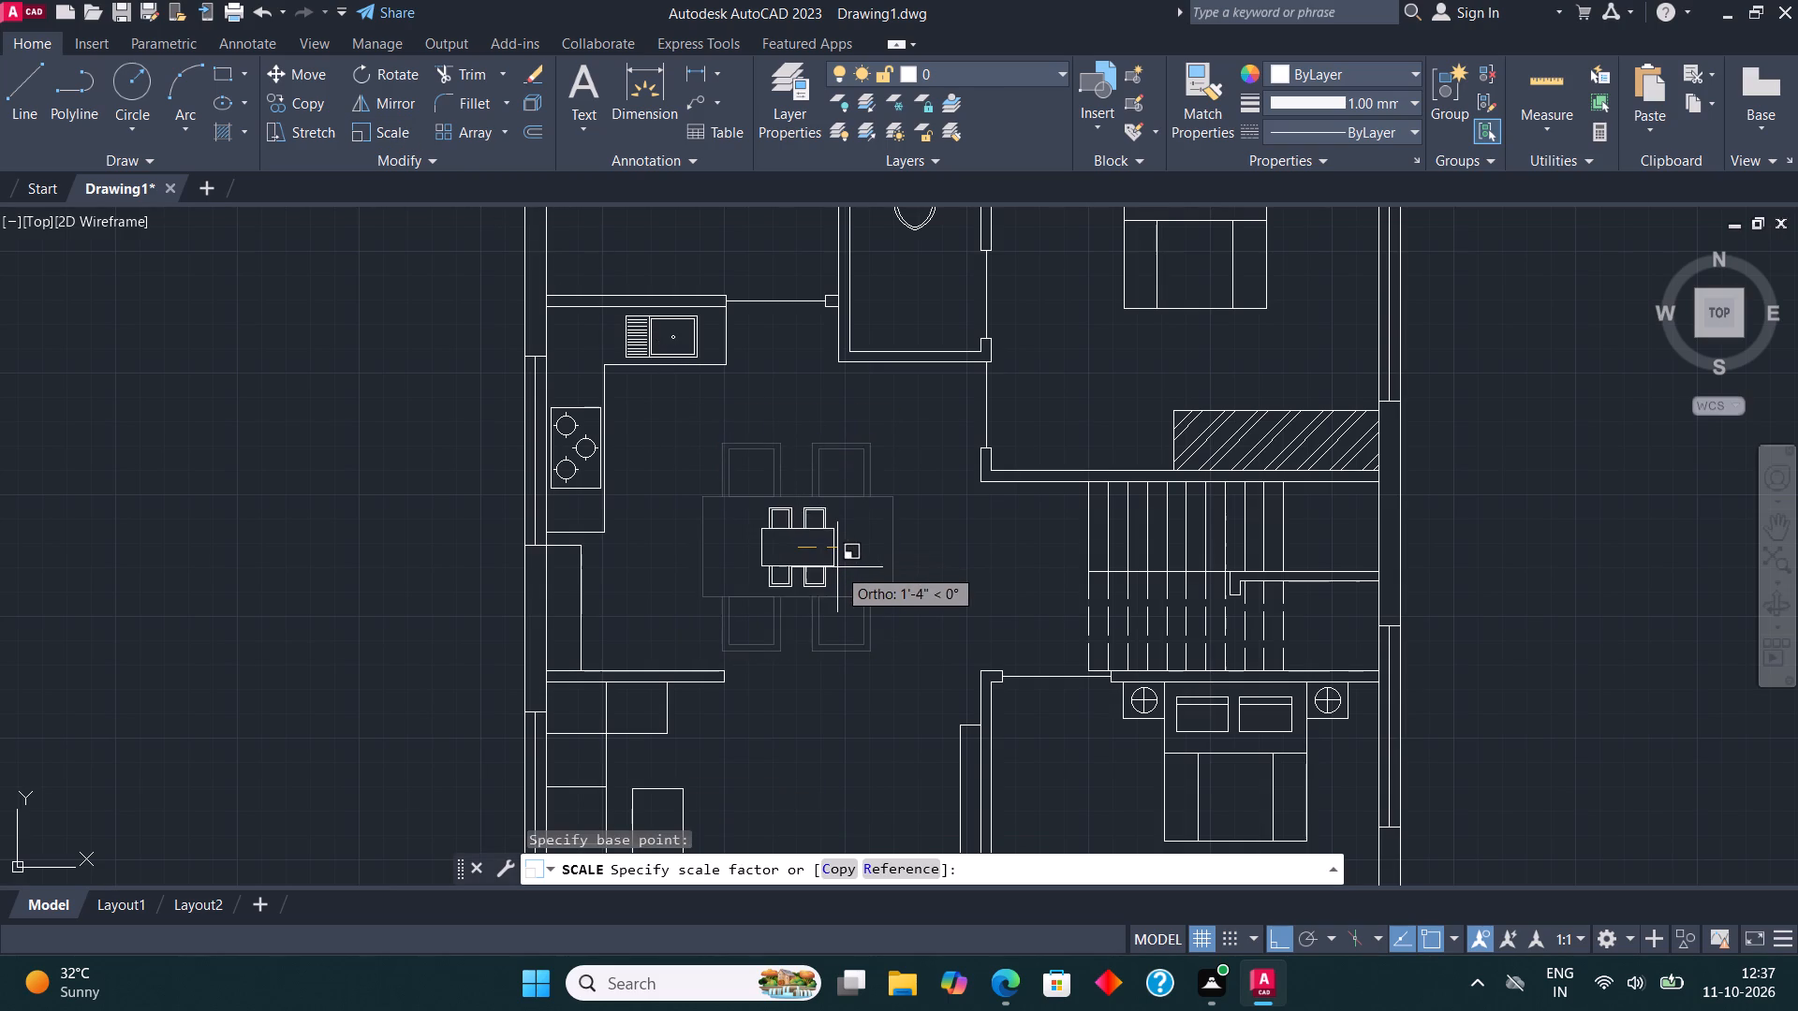
pyautogui.click(842, 570)
# Copy the upper-right chair horizontally into the empty space to the right of the table.
pyautogui.scroll(3, 832, 544)
pyautogui.moveTo(830, 482); pyautogui.dragTo(824, 477)
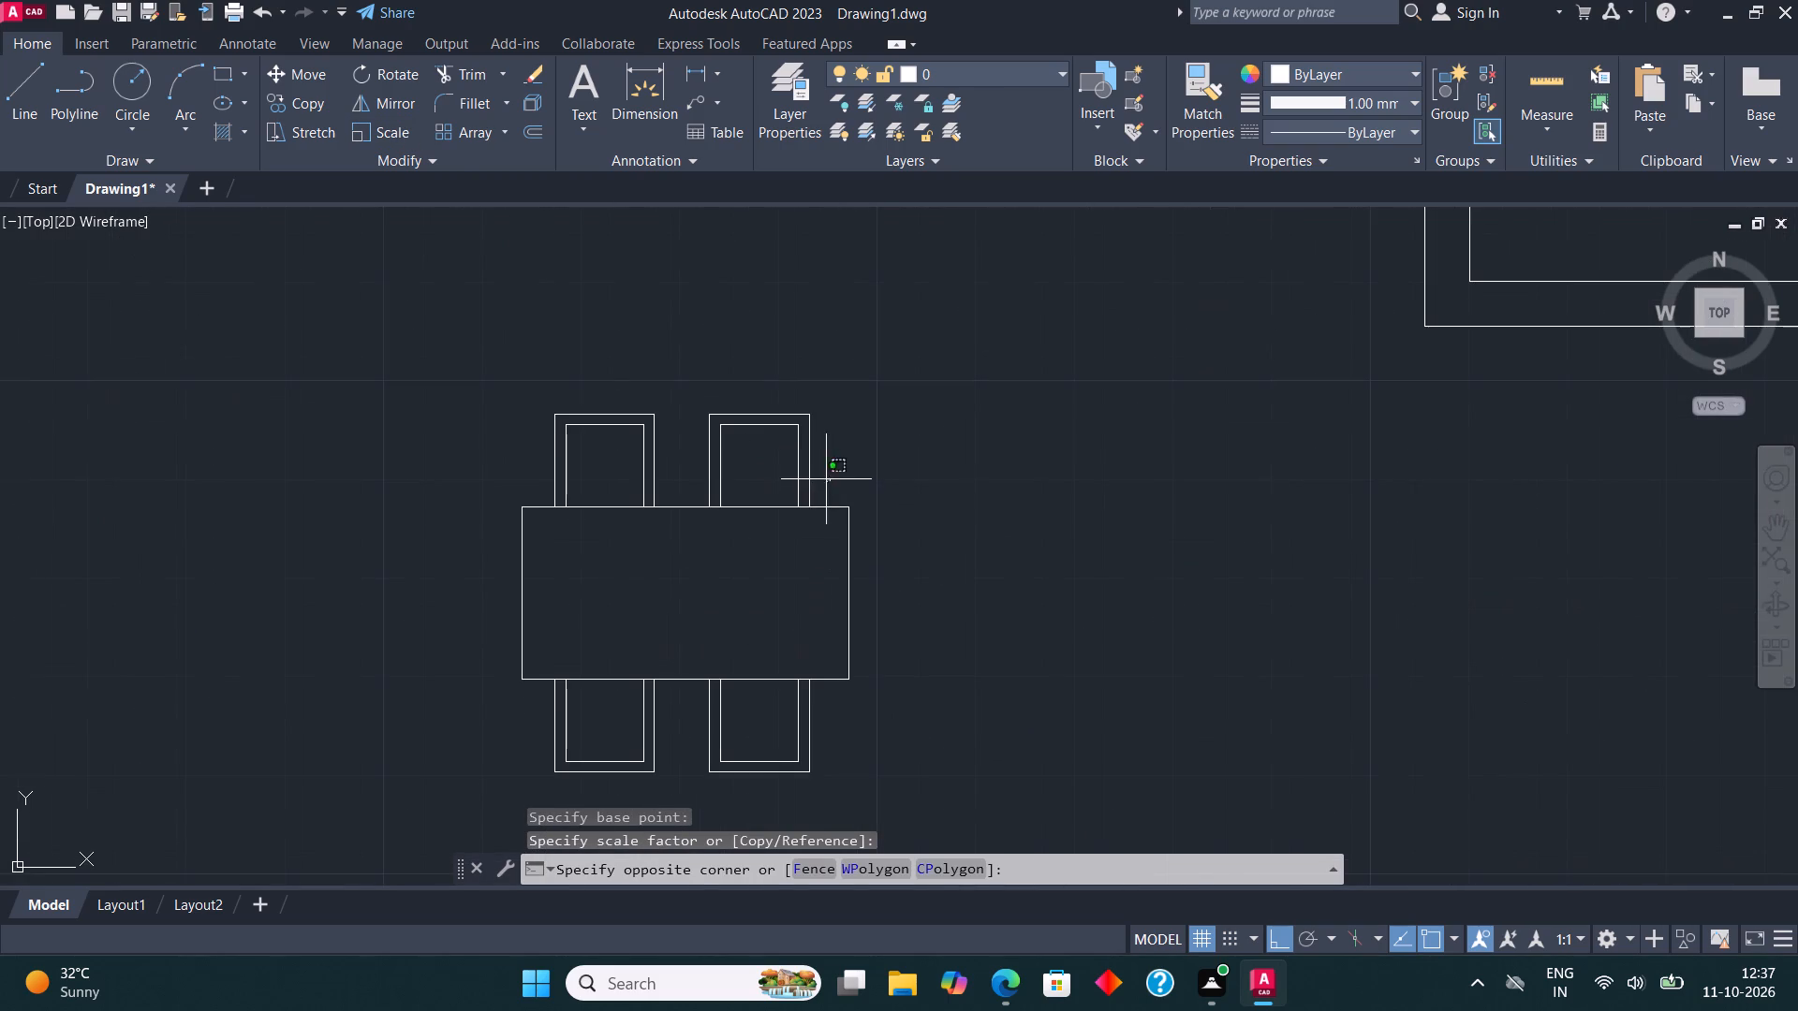
pyautogui.moveTo(824, 477); pyautogui.dragTo(818, 466)
pyautogui.click(688, 391)
pyautogui.click(310, 96)
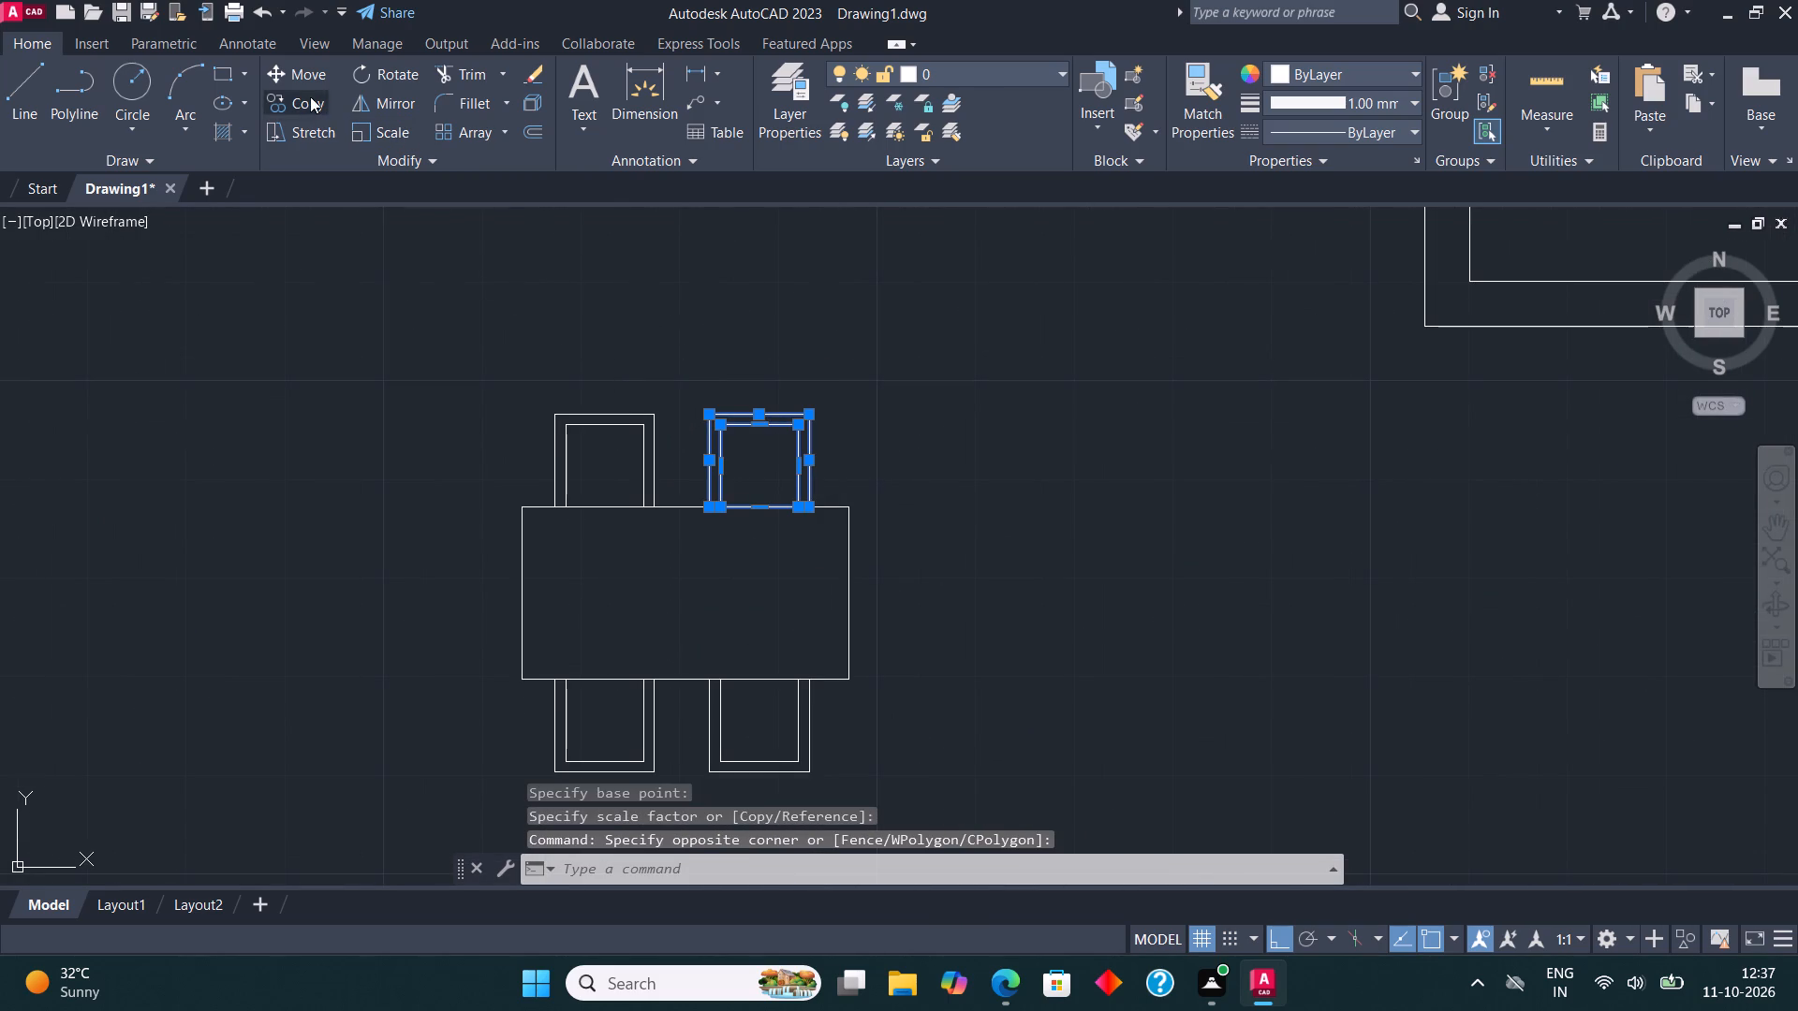
pyautogui.click(774, 520)
pyautogui.click(1141, 580)
pyautogui.press('Escape')
# Rotate the copied chair a quarter turn clockwise so its open side faces the table.
pyautogui.click(1233, 582)
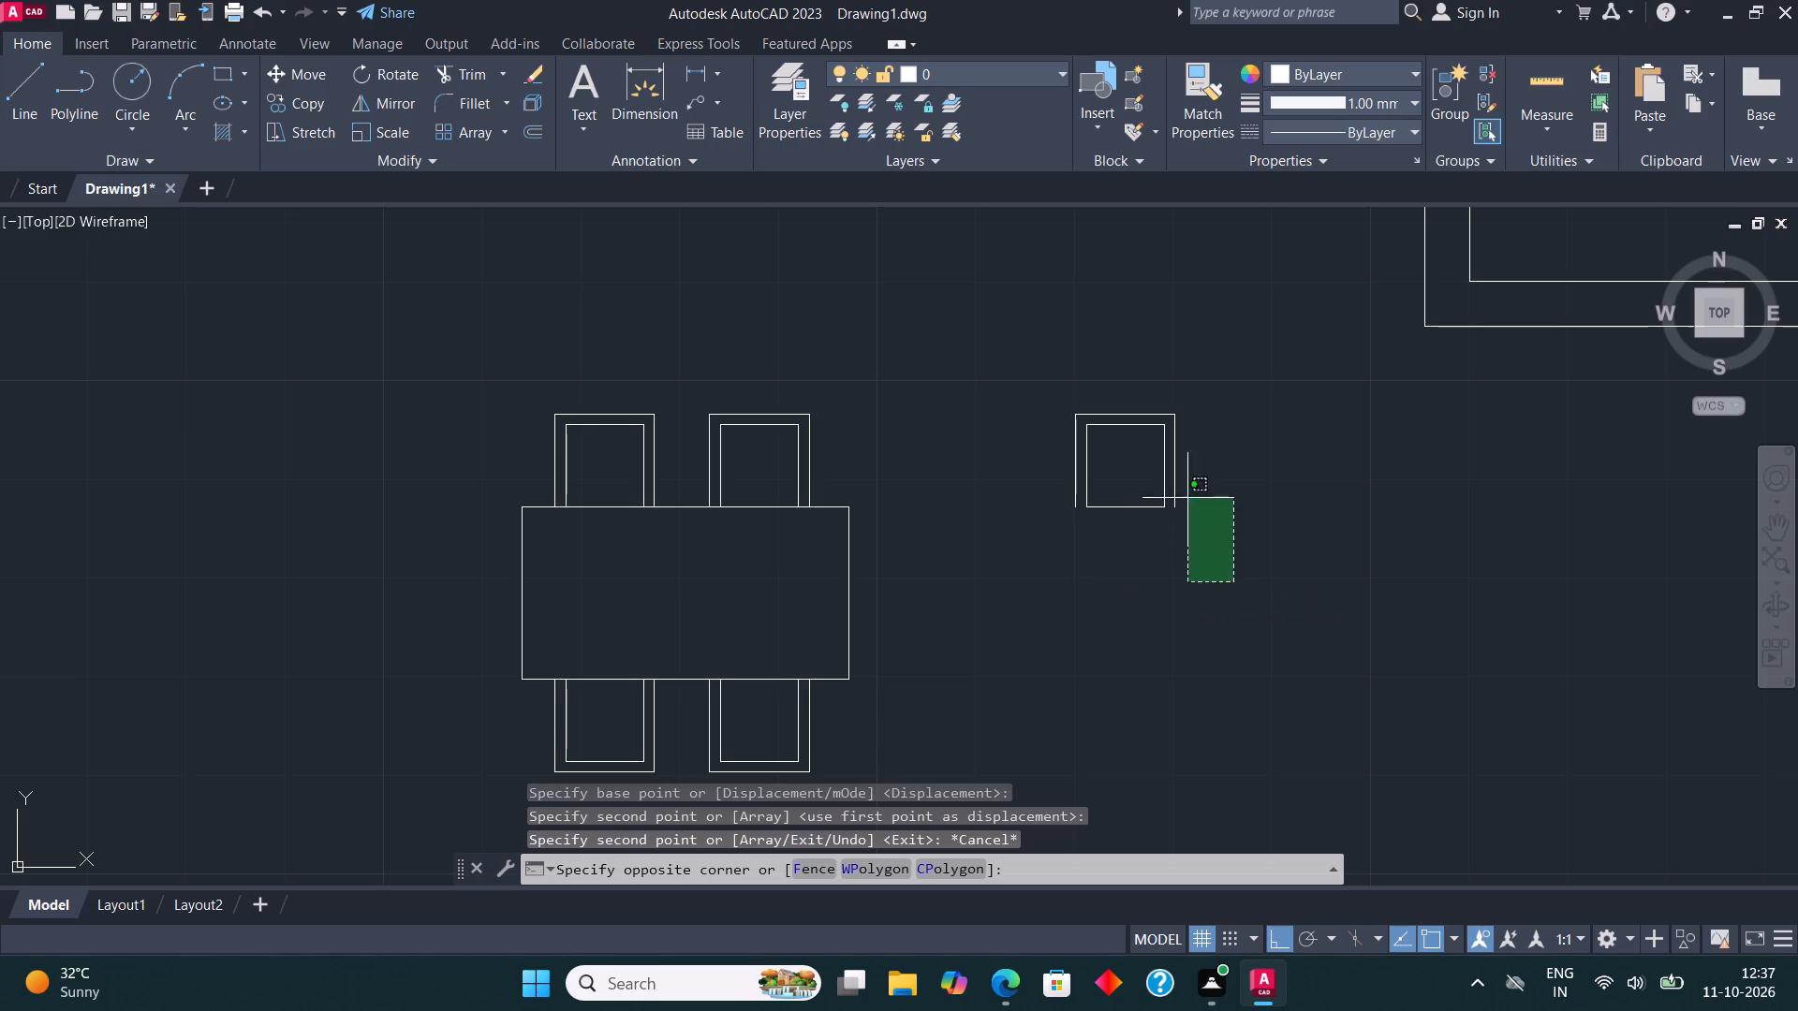
pyautogui.click(1052, 369)
pyautogui.click(395, 62)
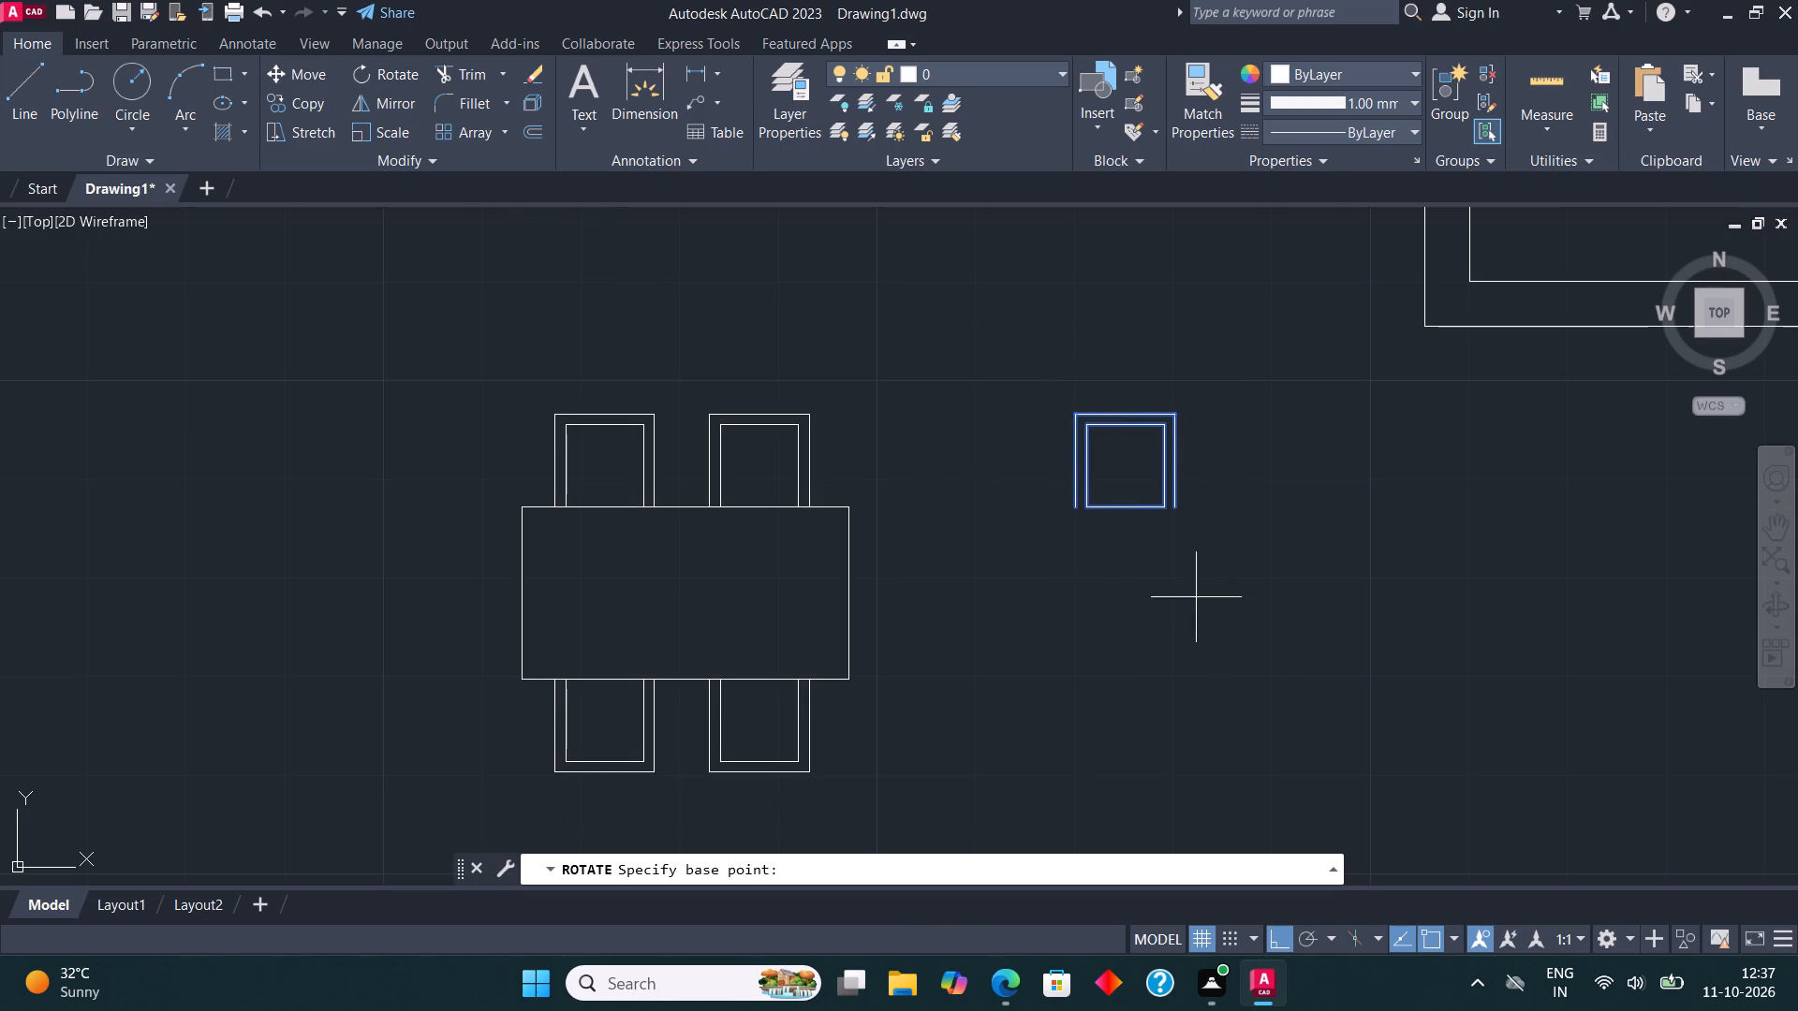
pyautogui.click(1173, 556)
pyautogui.click(1207, 660)
# Move the rotated chair against the dining table's right edge, near its middle, with its open side touching the table.
pyautogui.moveTo(1344, 587); pyautogui.dragTo(1307, 452)
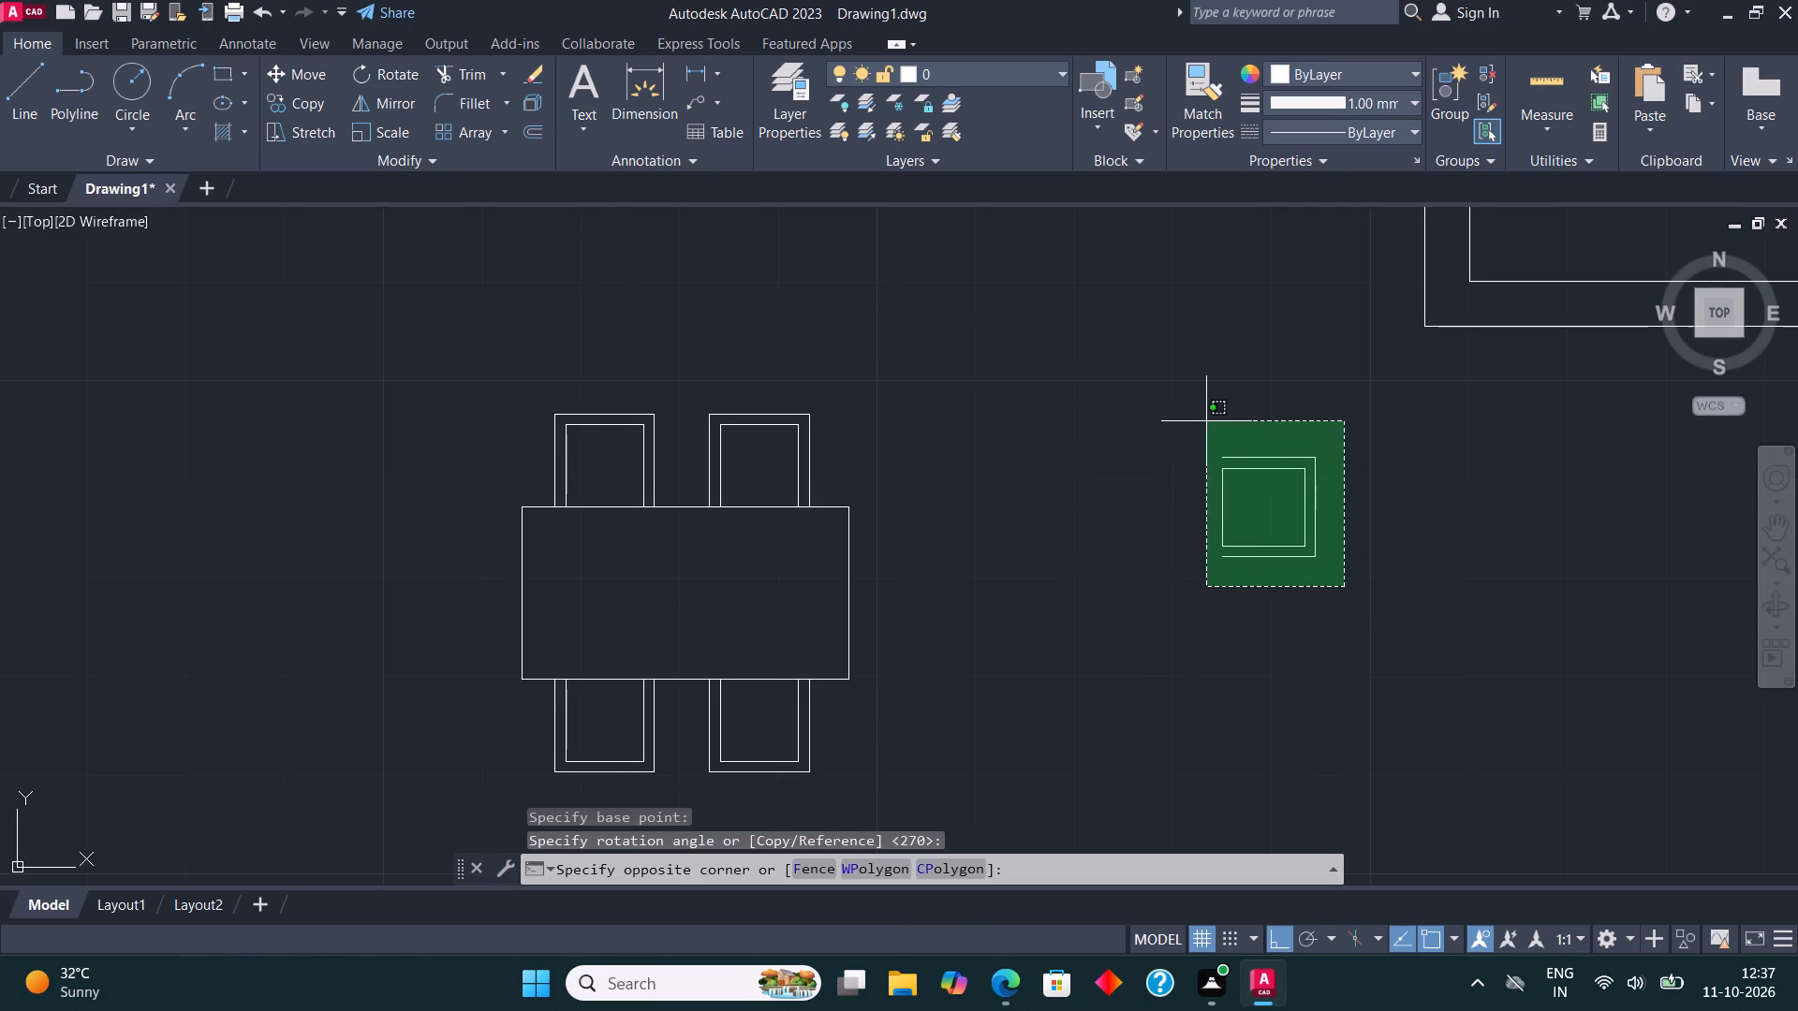
pyautogui.click(1203, 421)
pyautogui.click(313, 71)
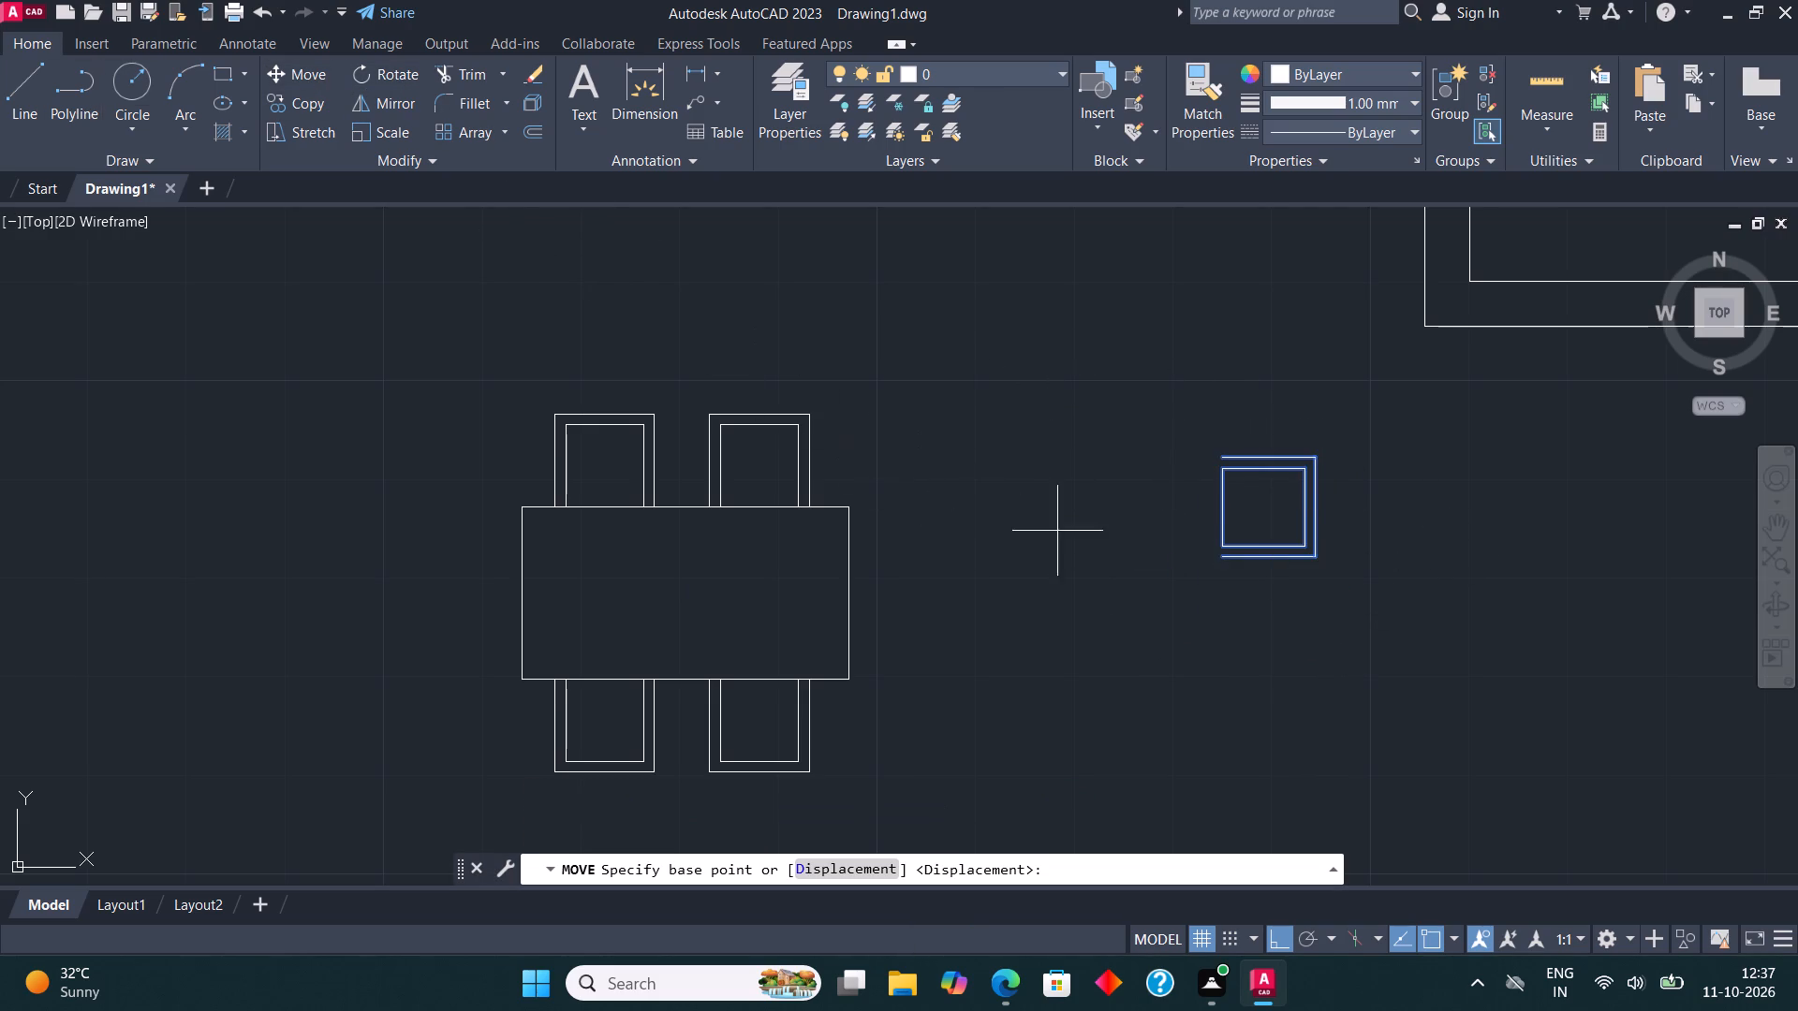
pyautogui.click(1223, 557)
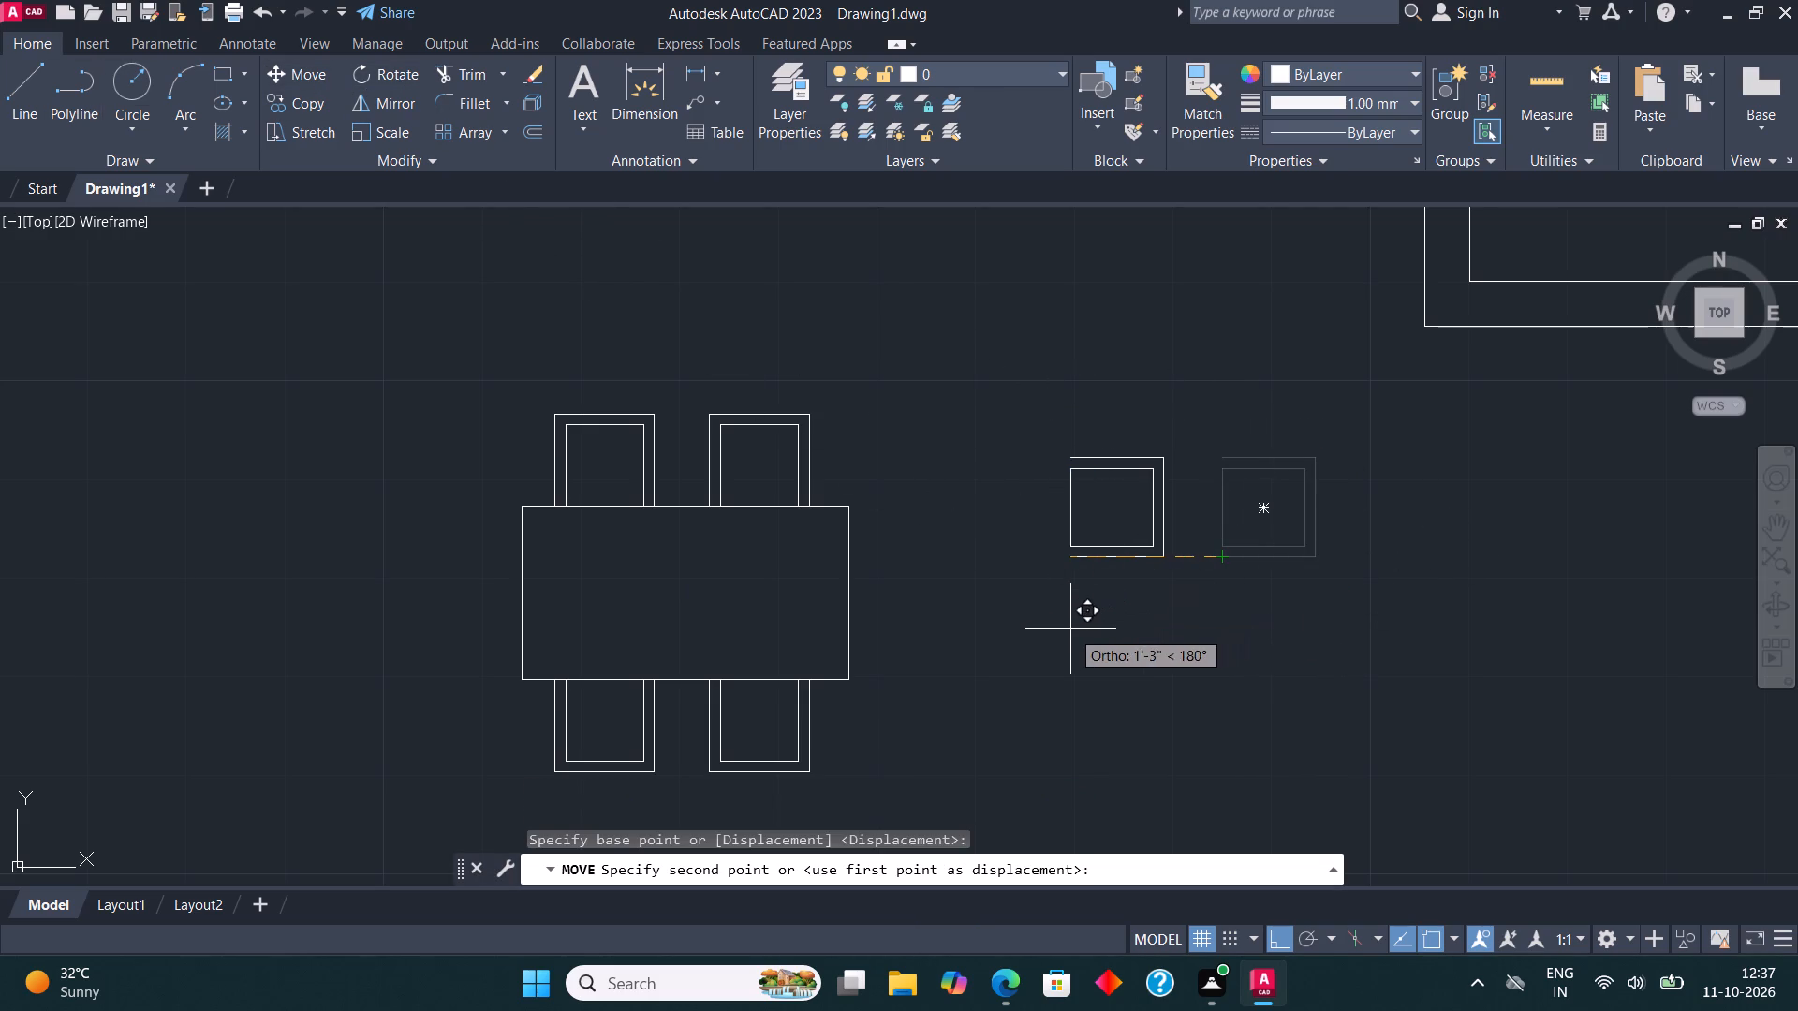
pyautogui.press('F8')
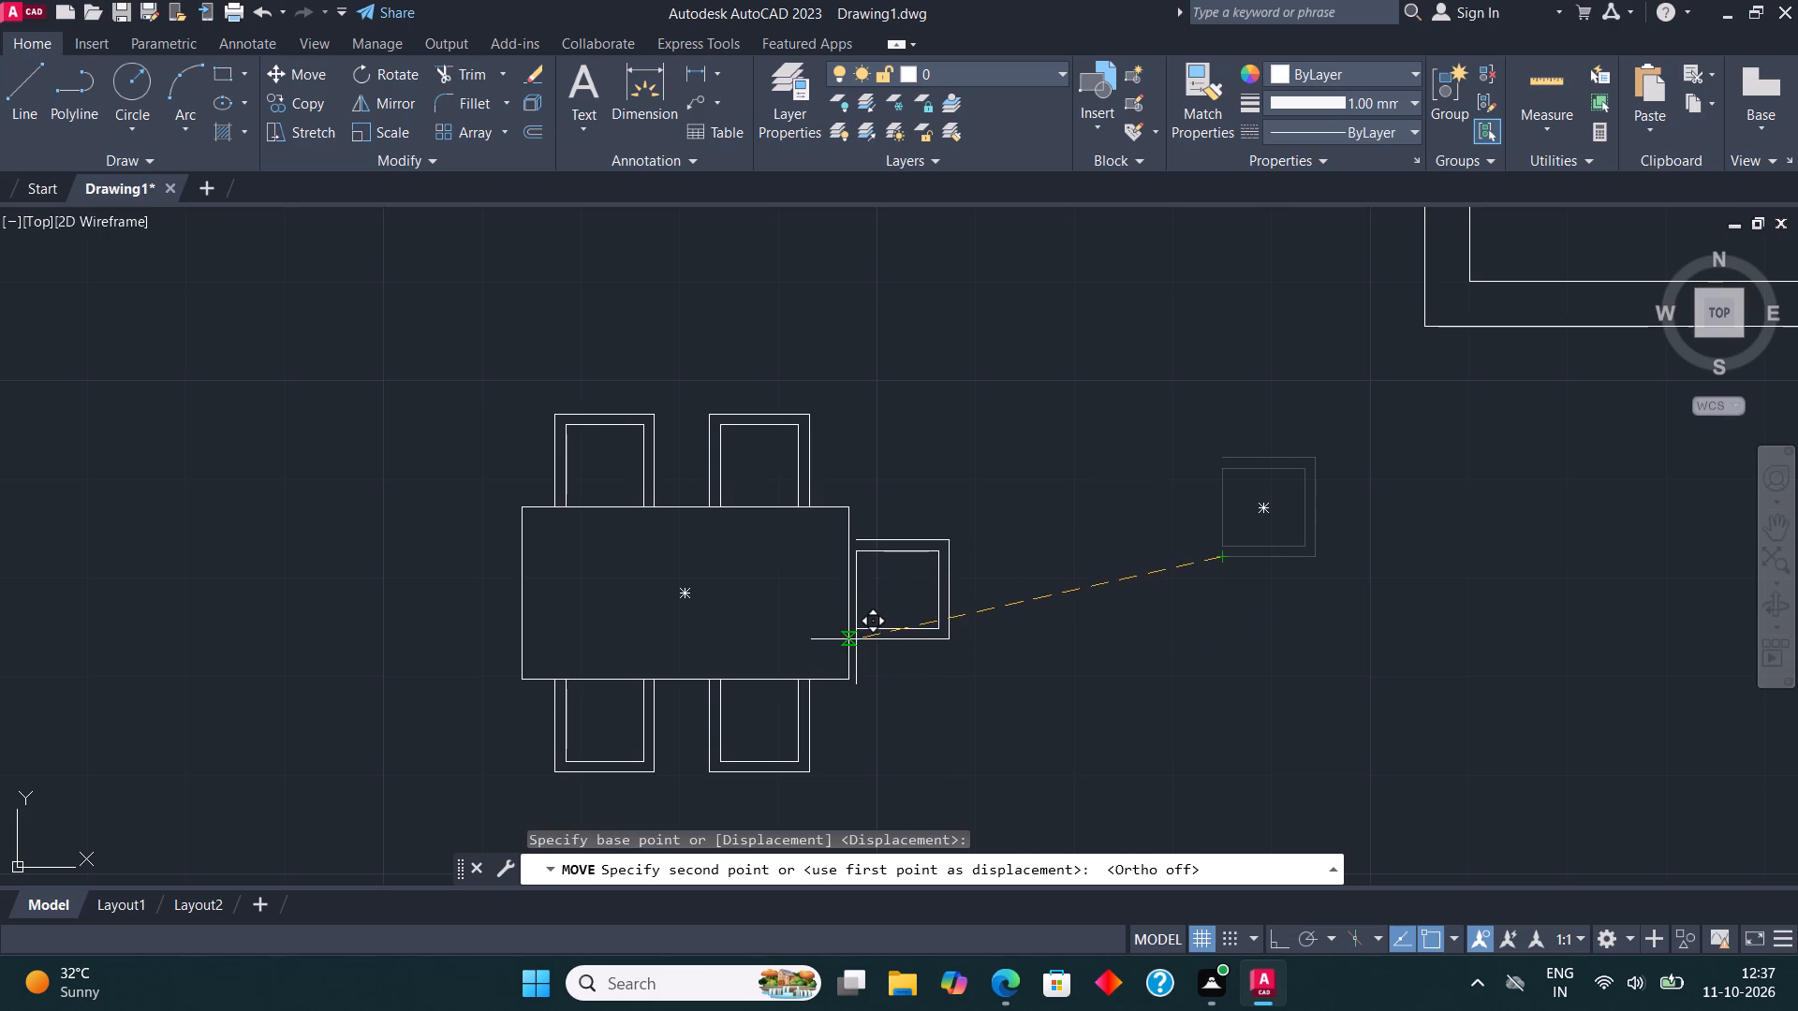
pyautogui.click(847, 640)
pyautogui.press('Escape')
# Mirror the right-hand chair across the table's vertical centre line to its left edge, keeping the original.
pyautogui.moveTo(942, 670); pyautogui.dragTo(936, 662)
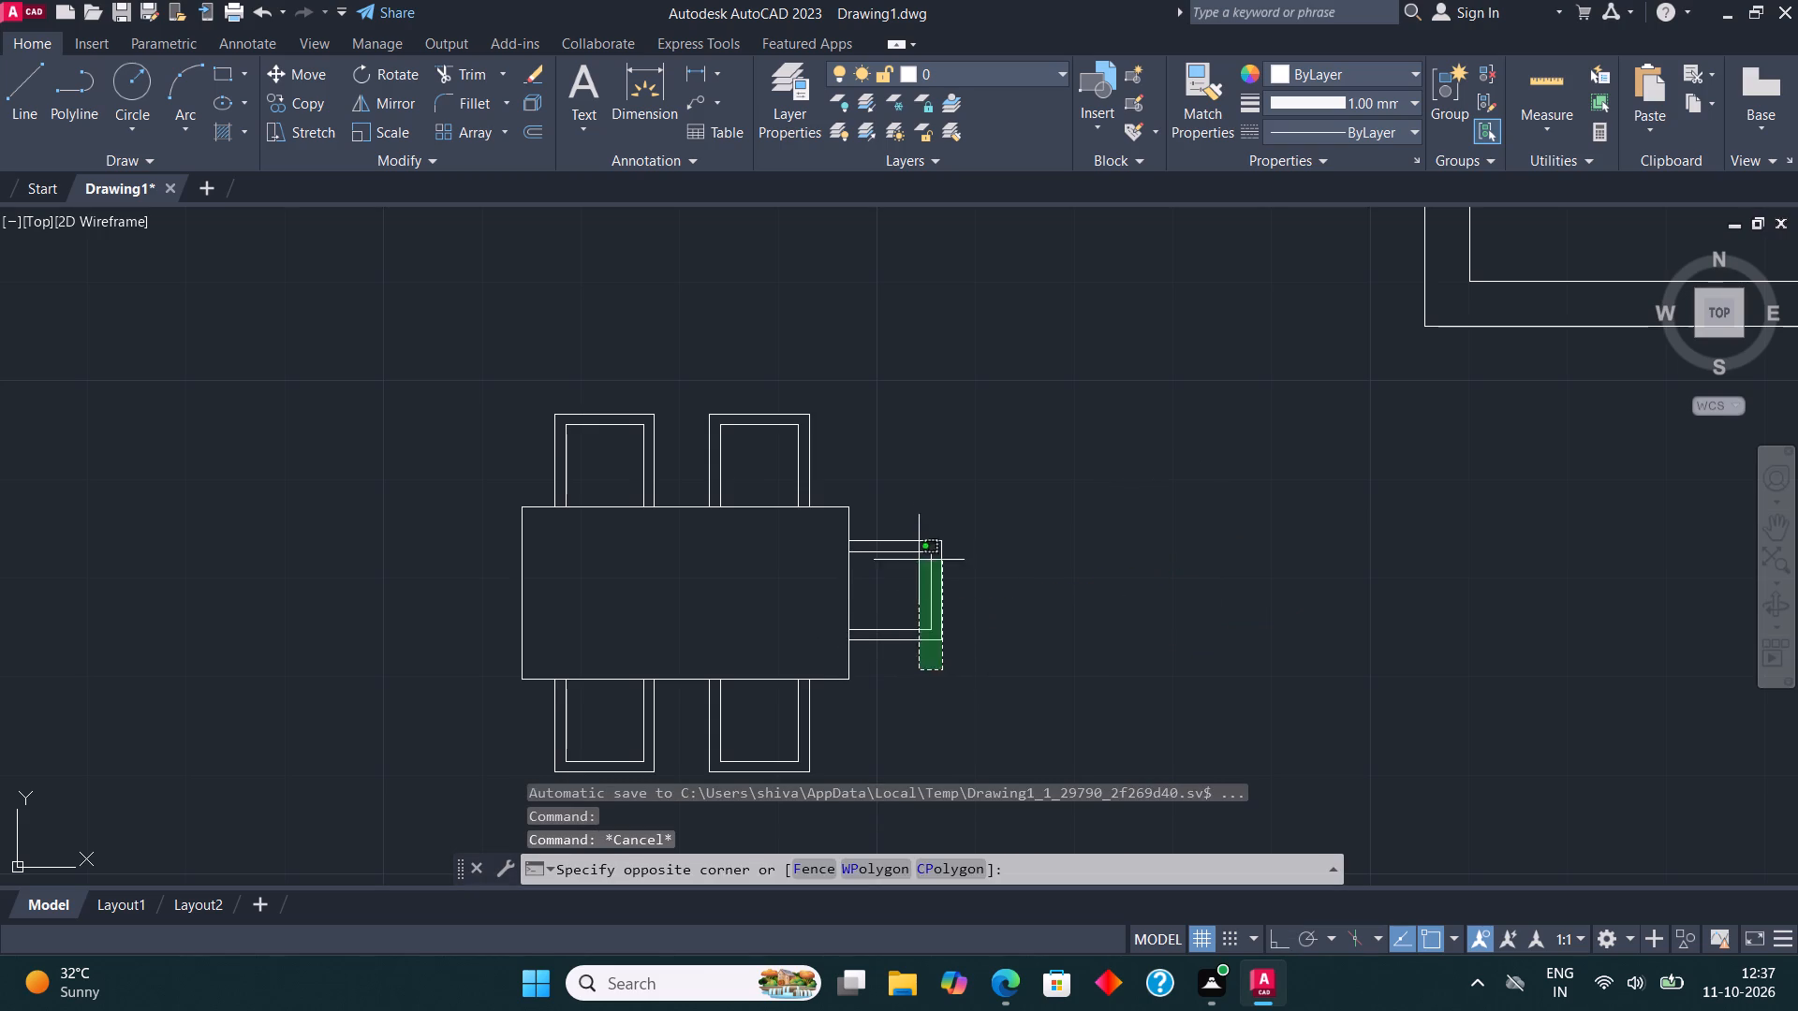
pyautogui.click(914, 535)
pyautogui.click(968, 676)
pyautogui.click(904, 516)
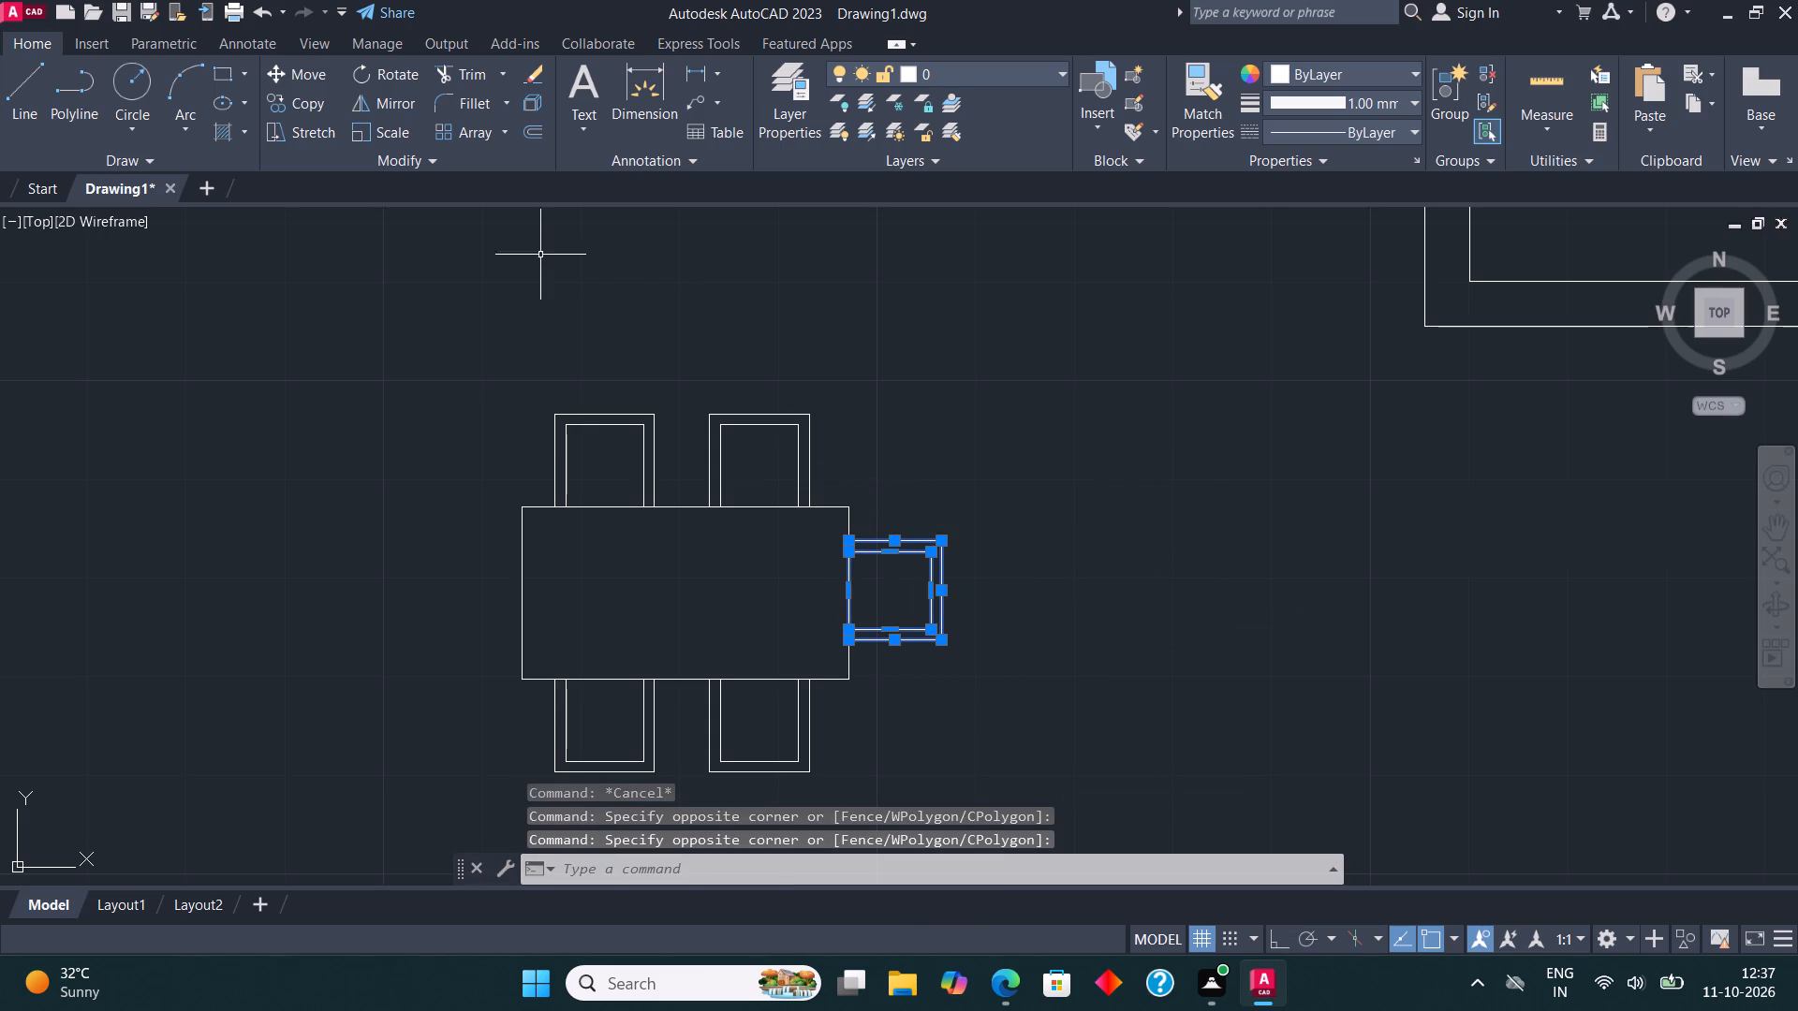
pyautogui.click(398, 97)
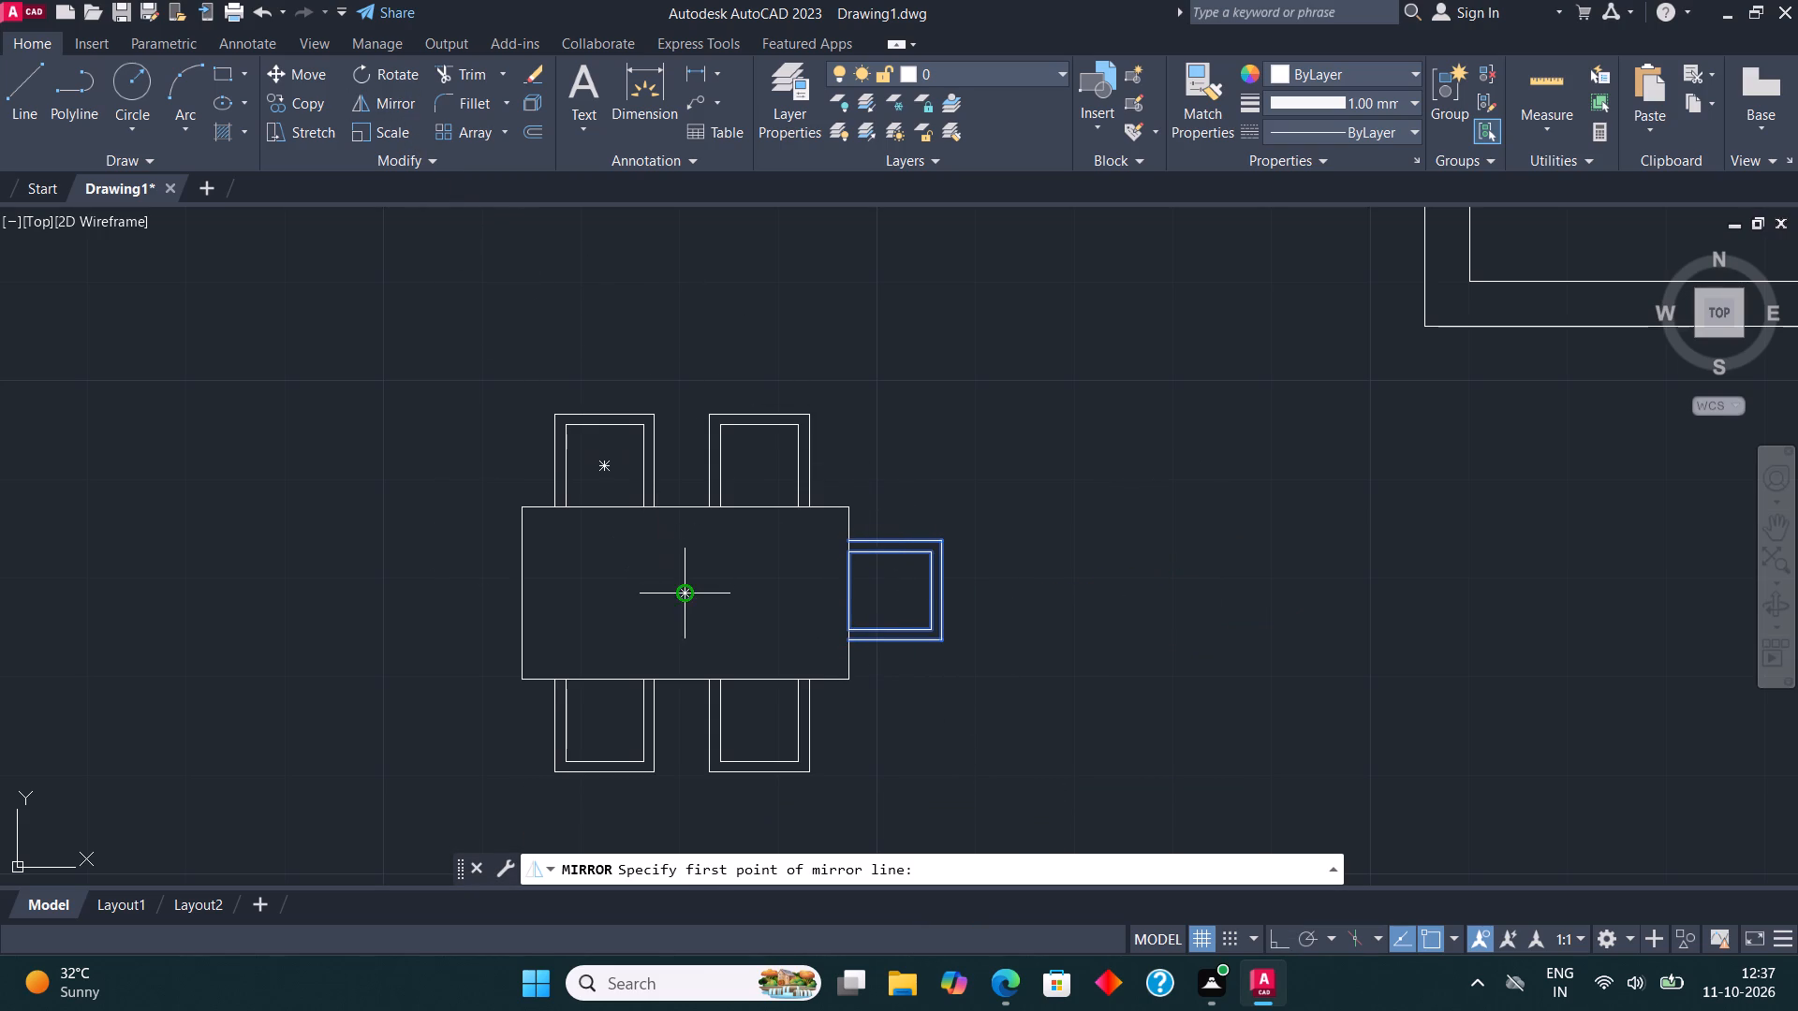
pyautogui.click(685, 587)
pyautogui.press('F8')
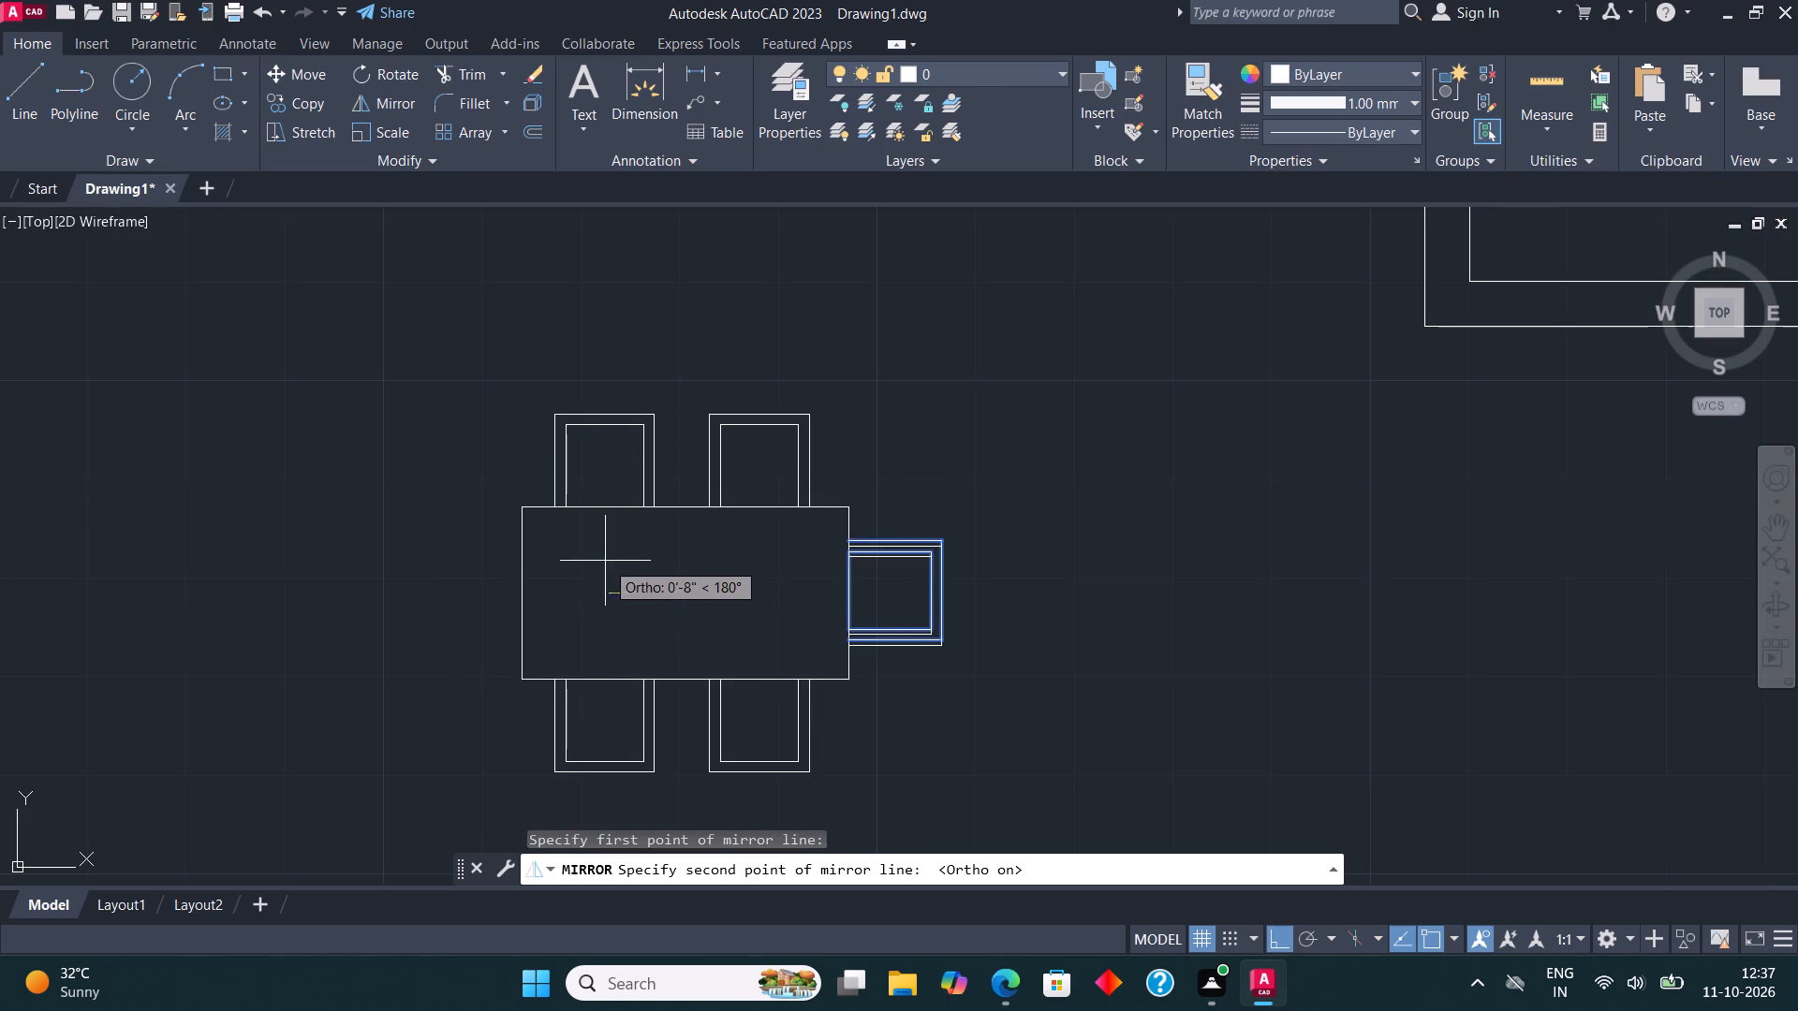
pyautogui.click(656, 563)
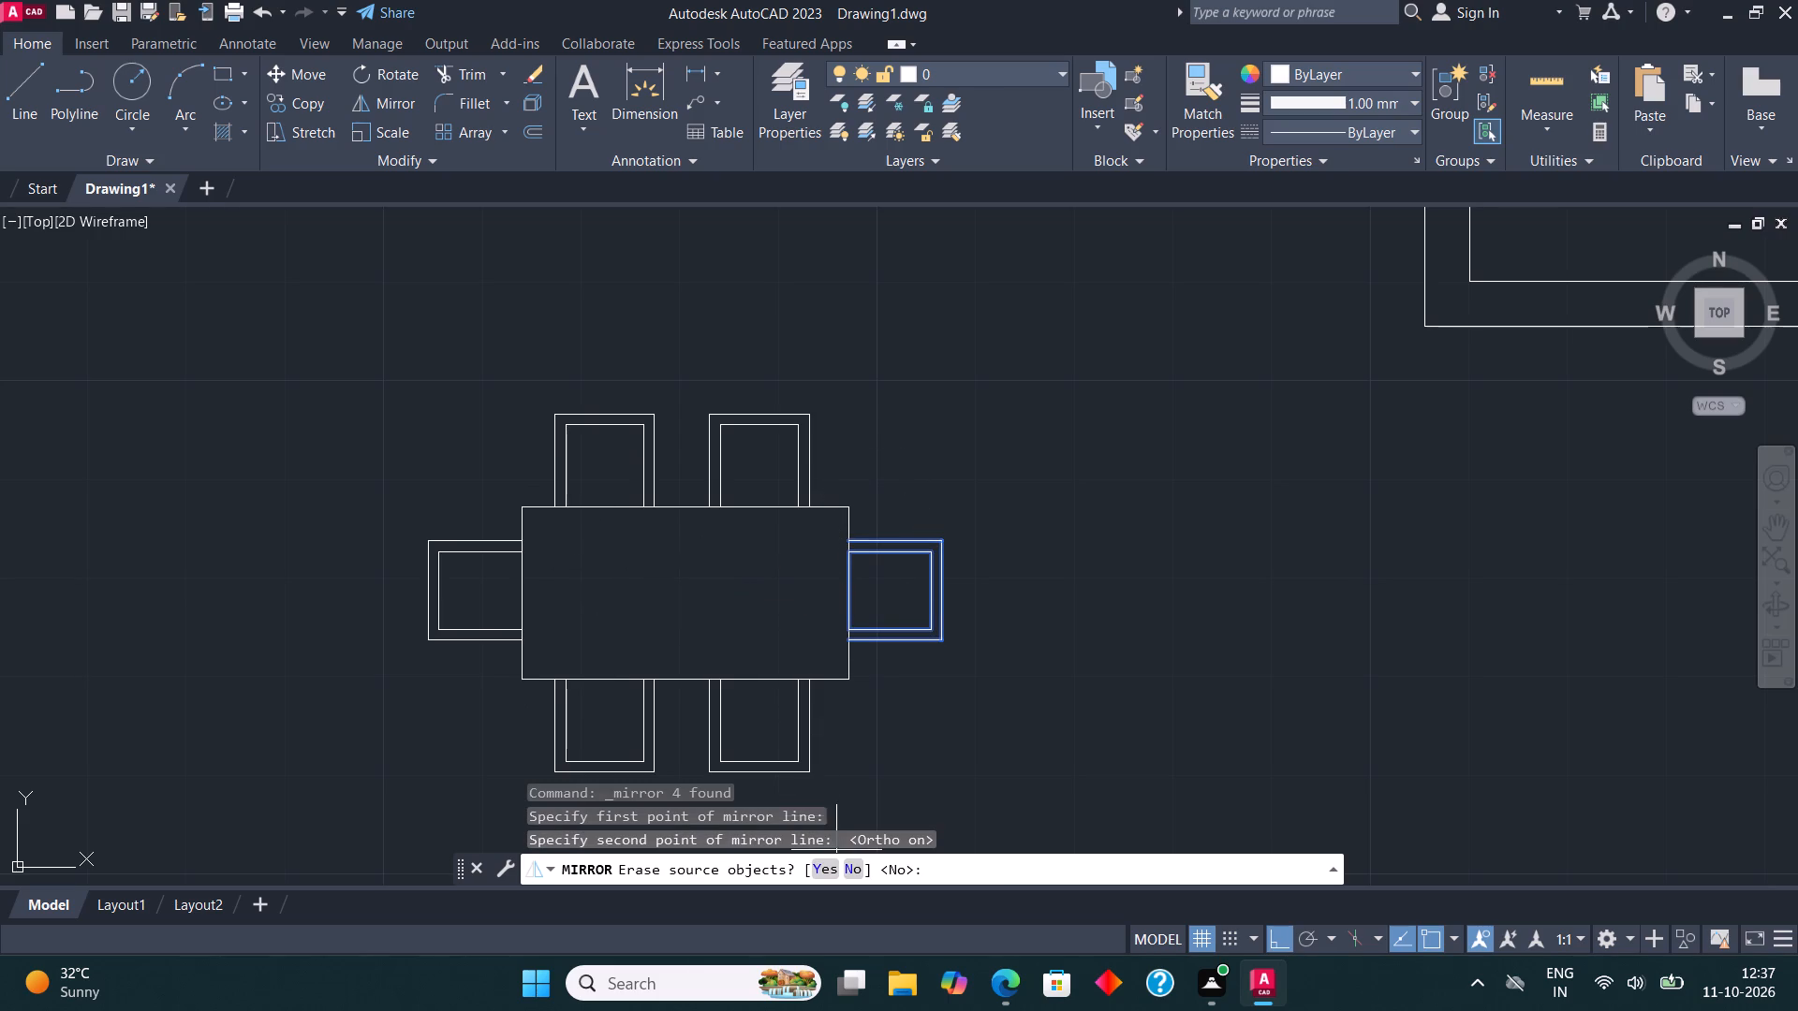
pyautogui.click(857, 862)
# Move the whole dining set of table and six chairs slightly up and left, closer to the kitchen counter.
pyautogui.scroll(-3, 875, 532)
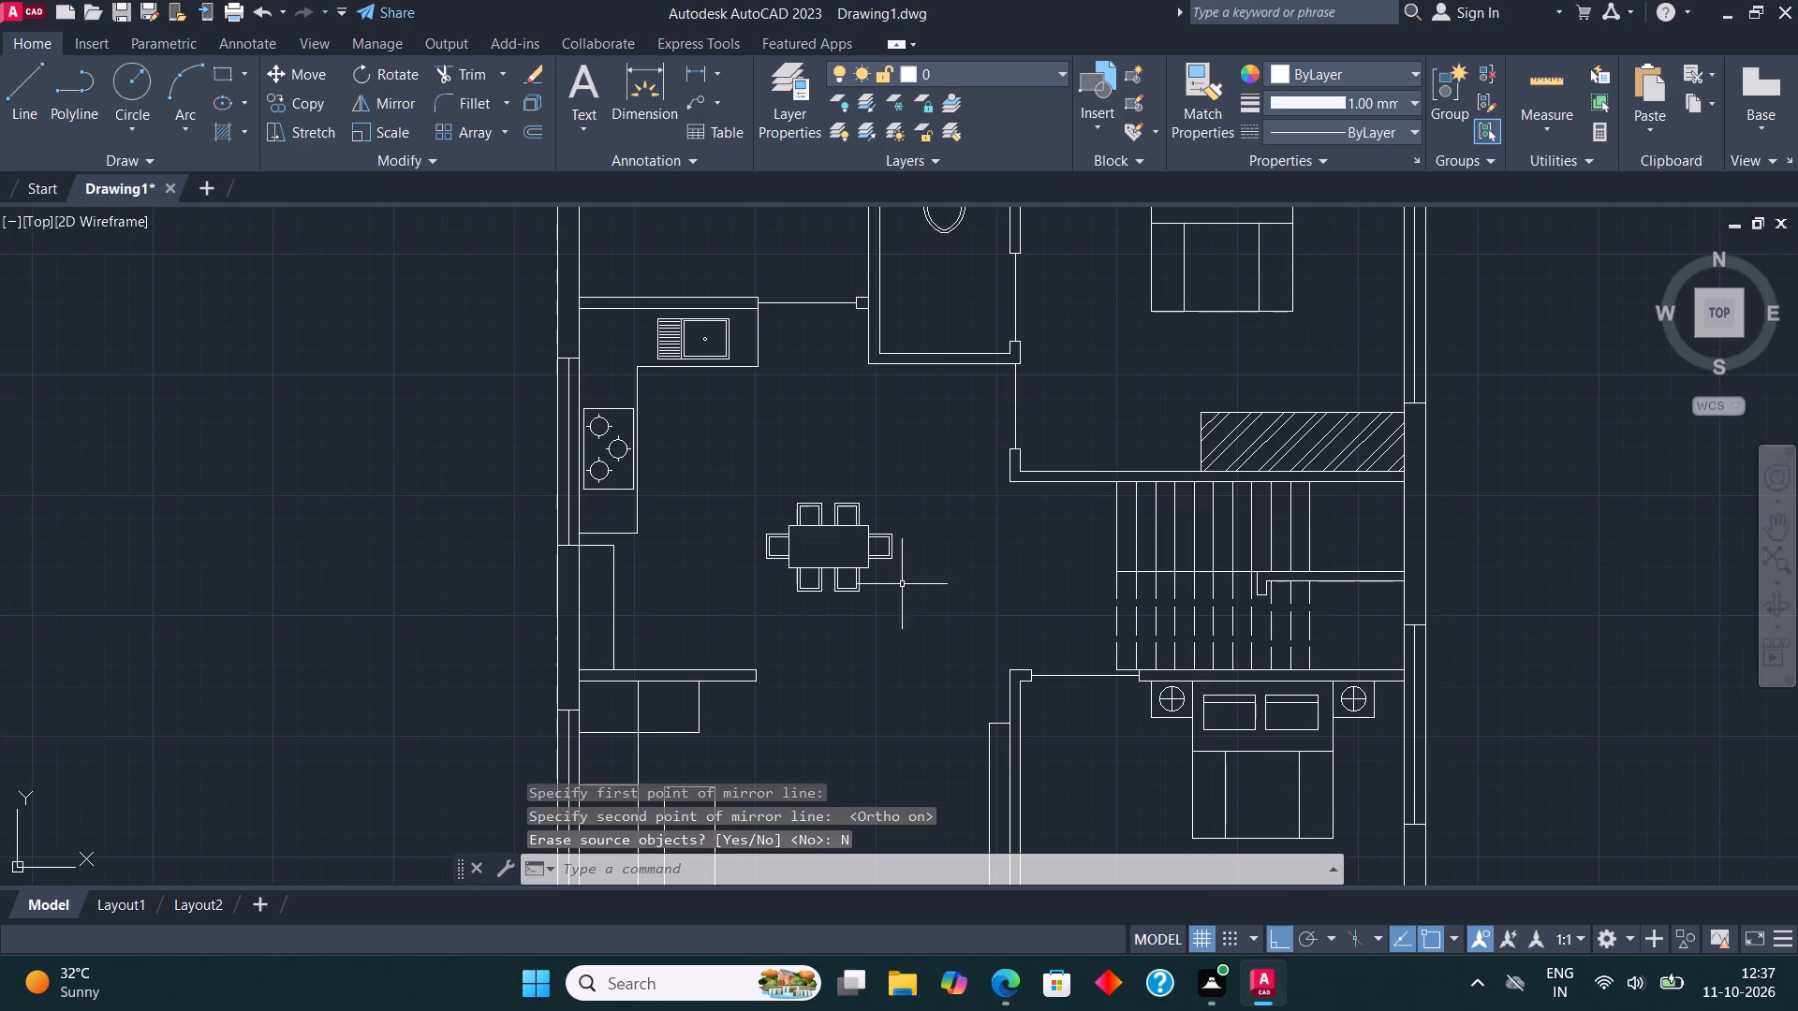
pyautogui.scroll(1, 847, 529)
pyautogui.click(924, 696)
pyautogui.click(676, 461)
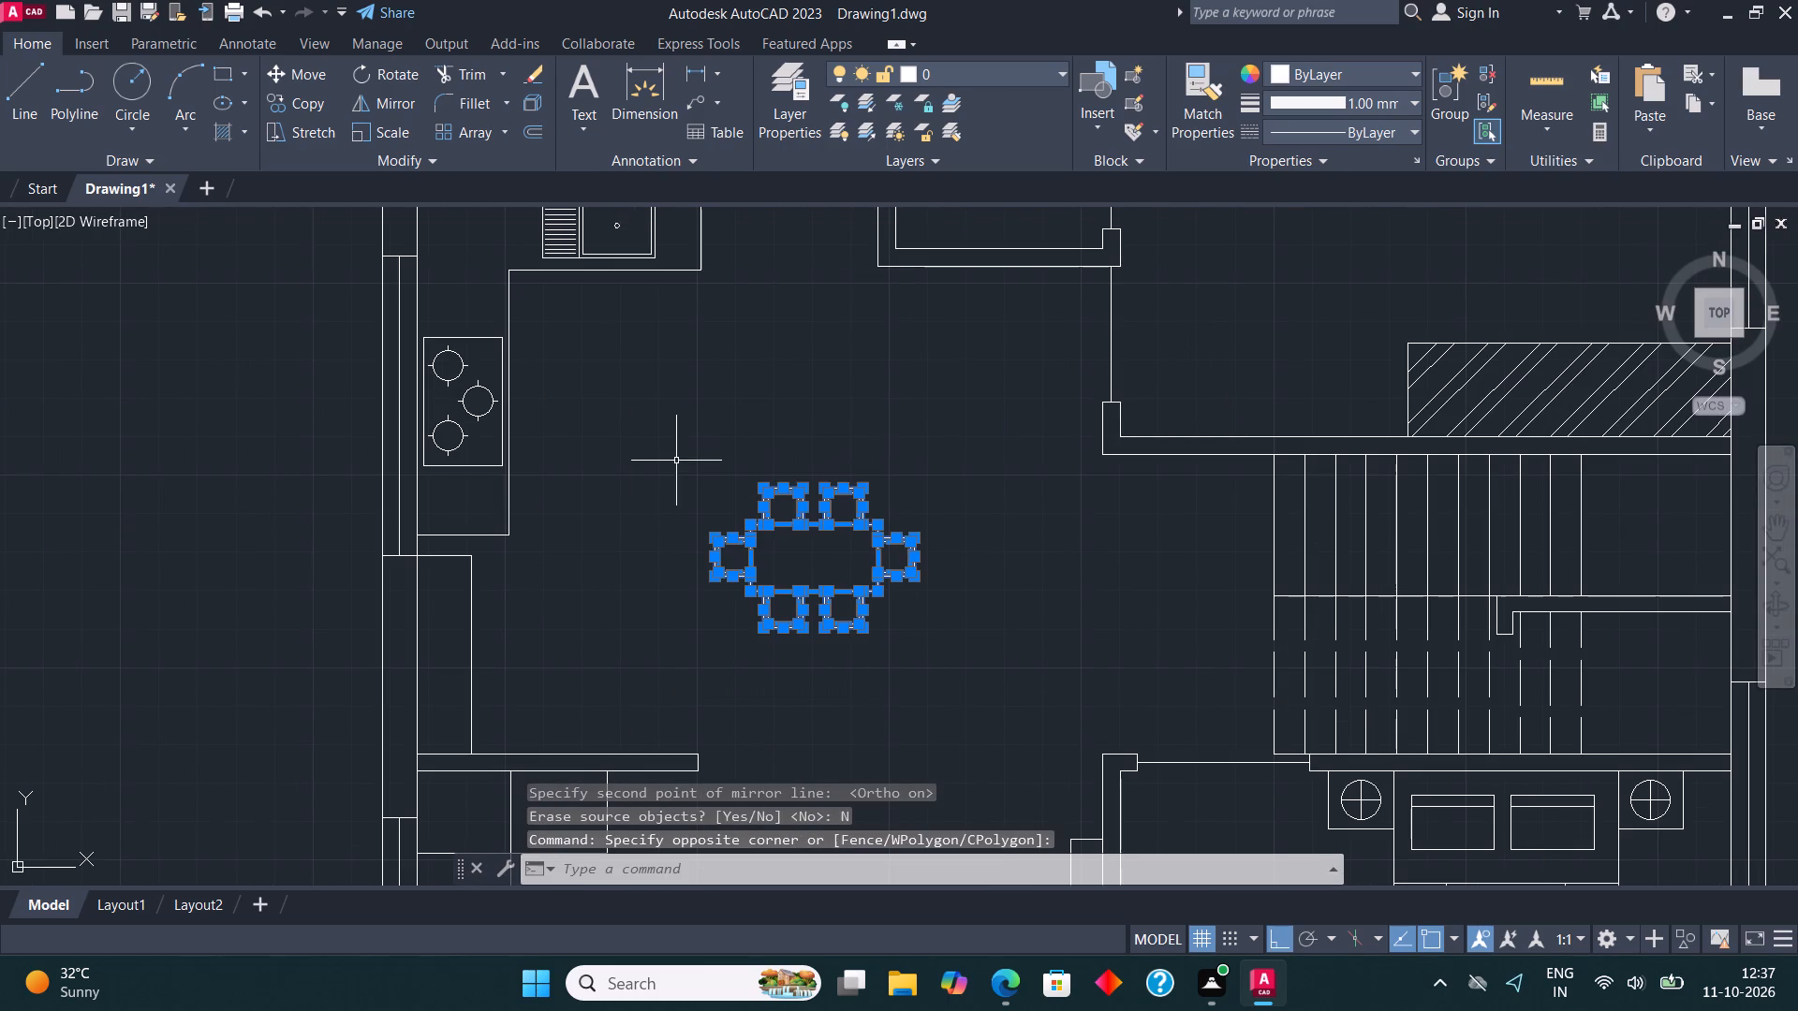
pyautogui.click(315, 73)
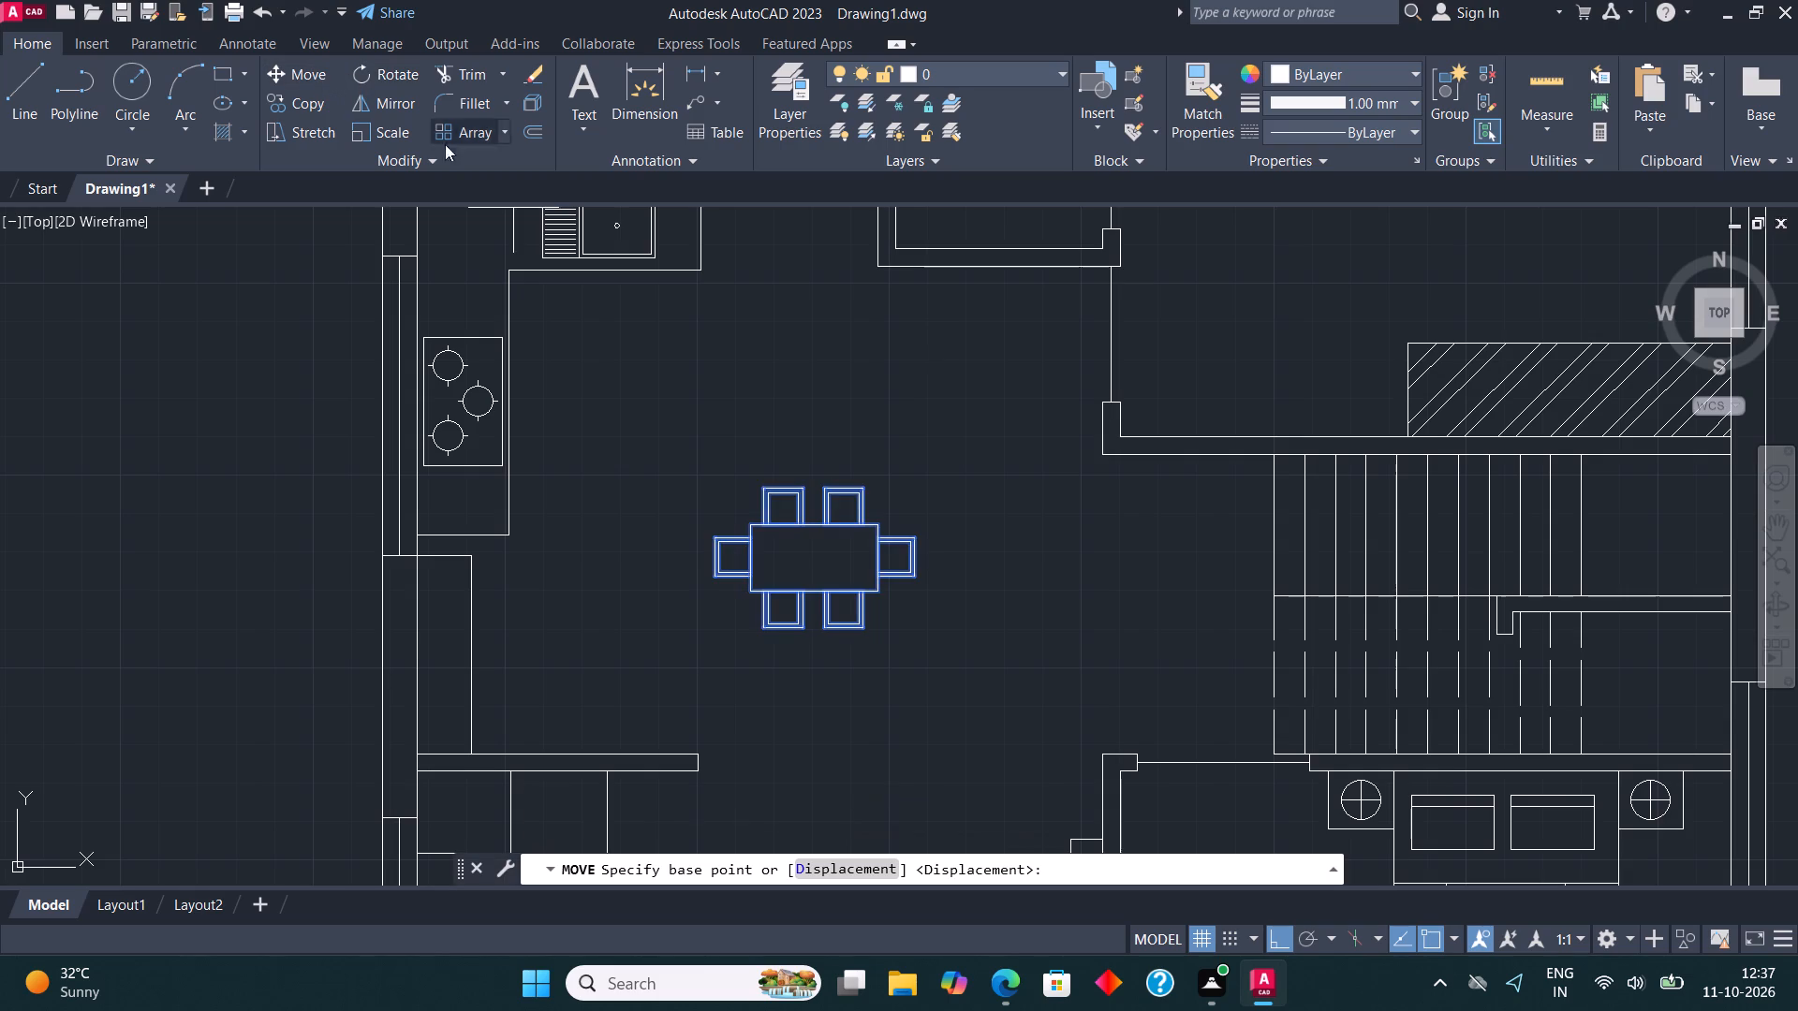
pyautogui.scroll(-1, 874, 498)
pyautogui.click(849, 535)
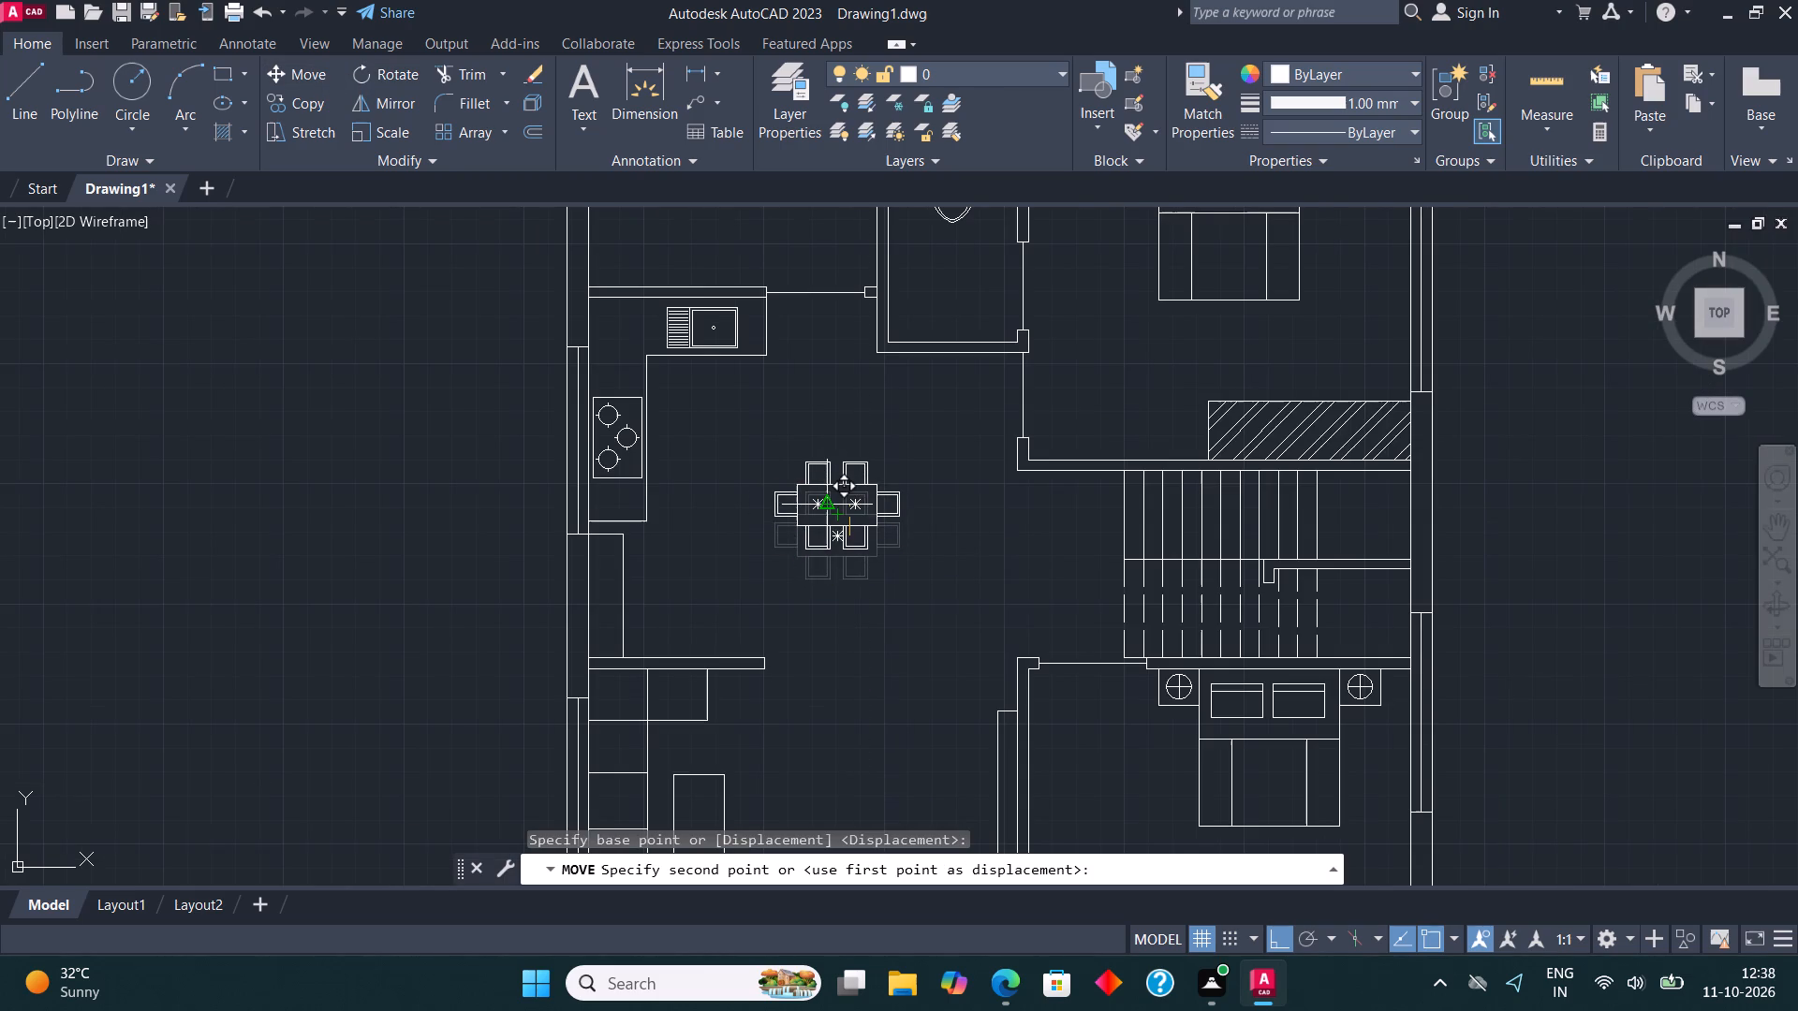
pyautogui.press('F8')
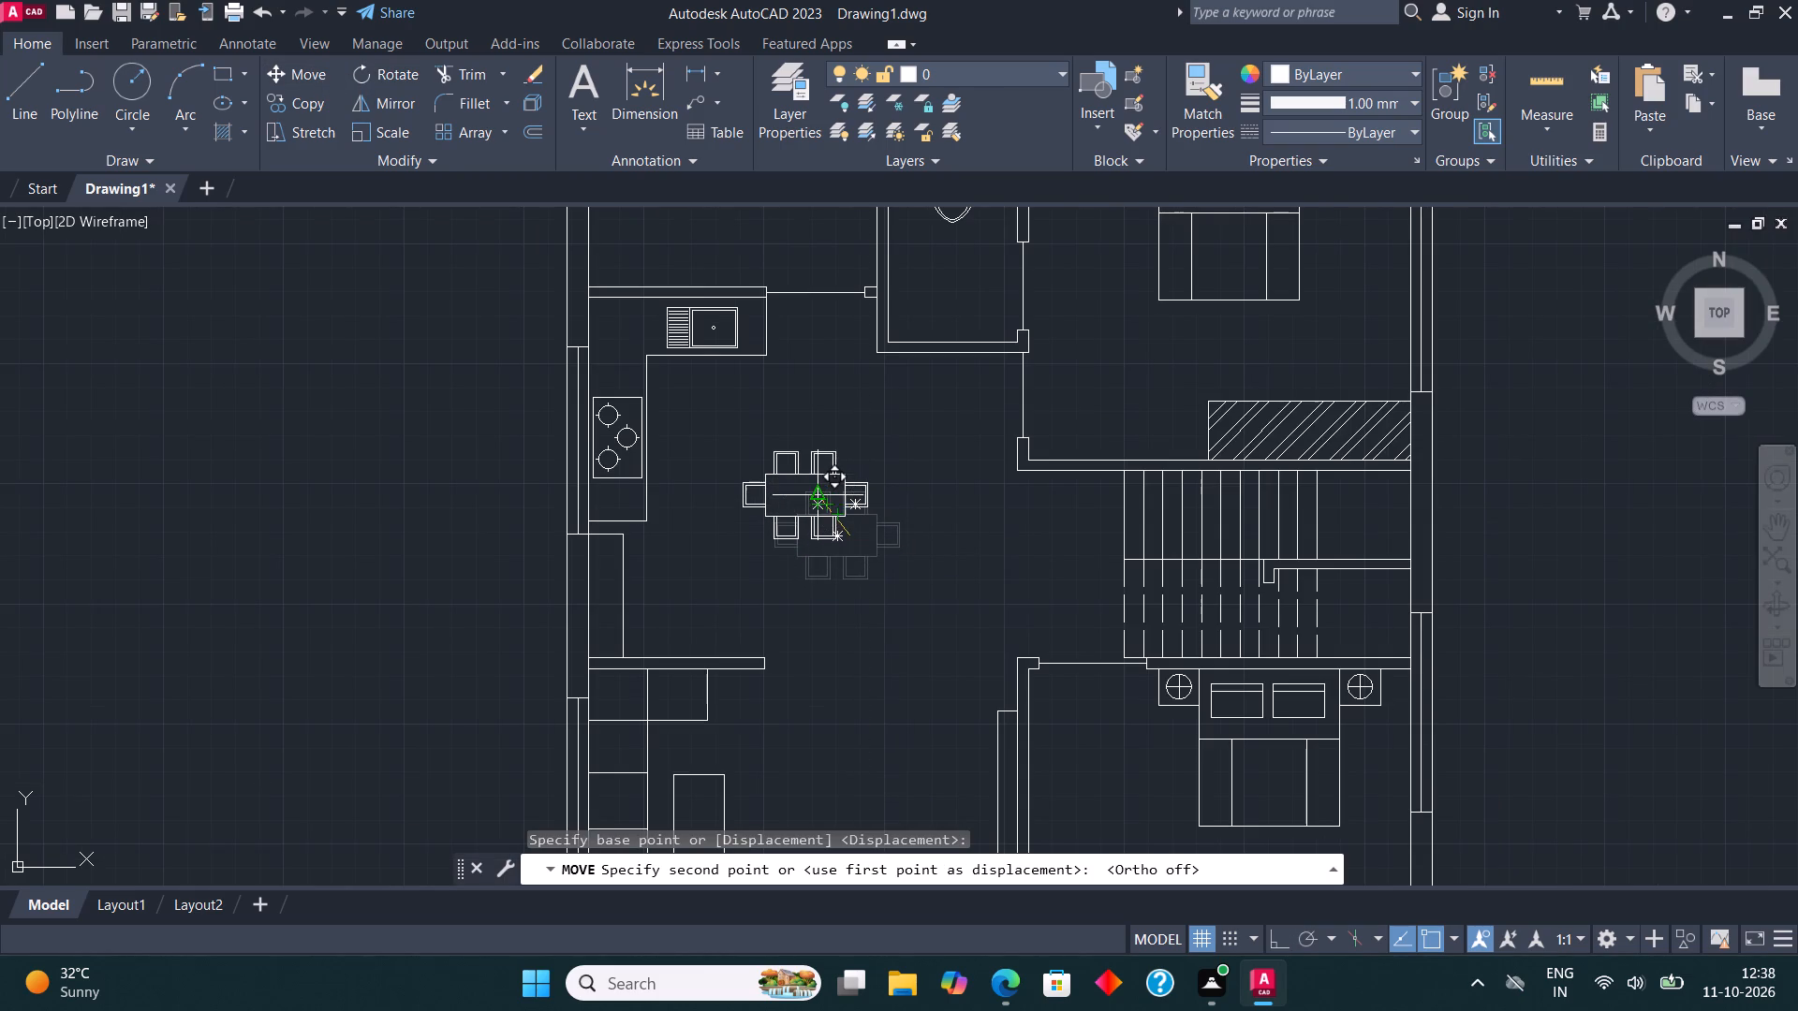
pyautogui.click(818, 486)
pyautogui.press('Escape')
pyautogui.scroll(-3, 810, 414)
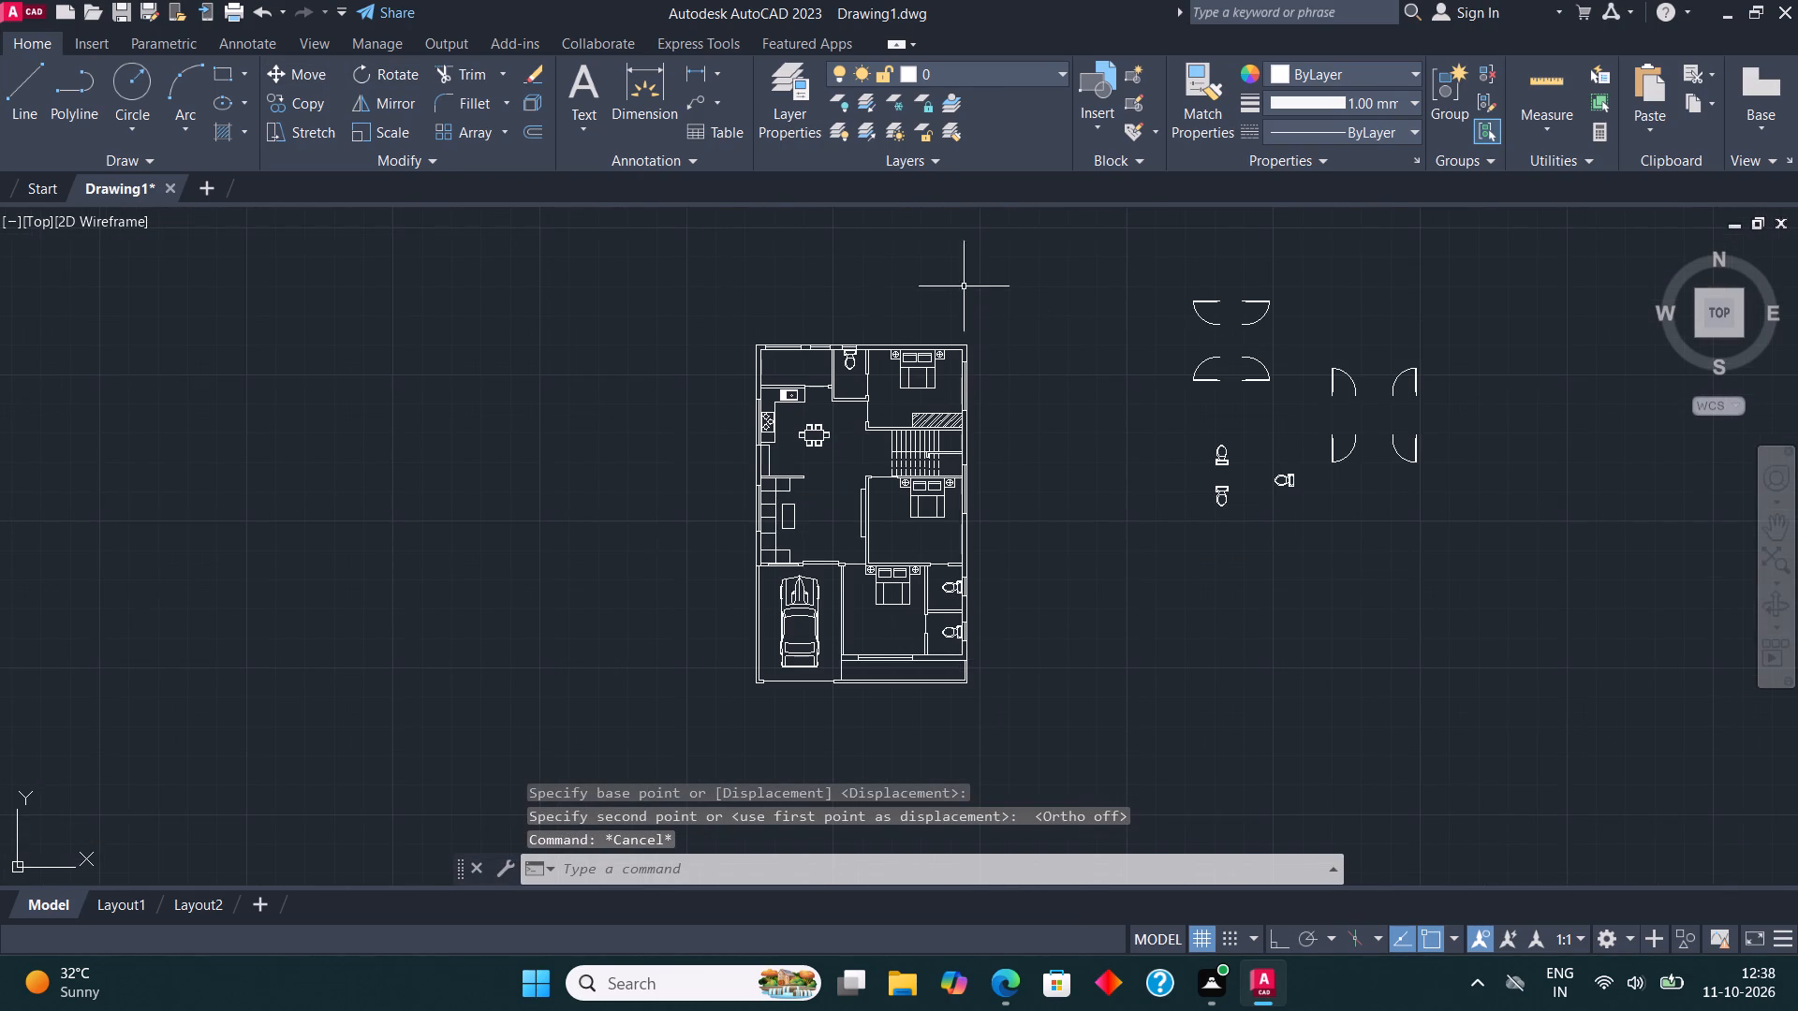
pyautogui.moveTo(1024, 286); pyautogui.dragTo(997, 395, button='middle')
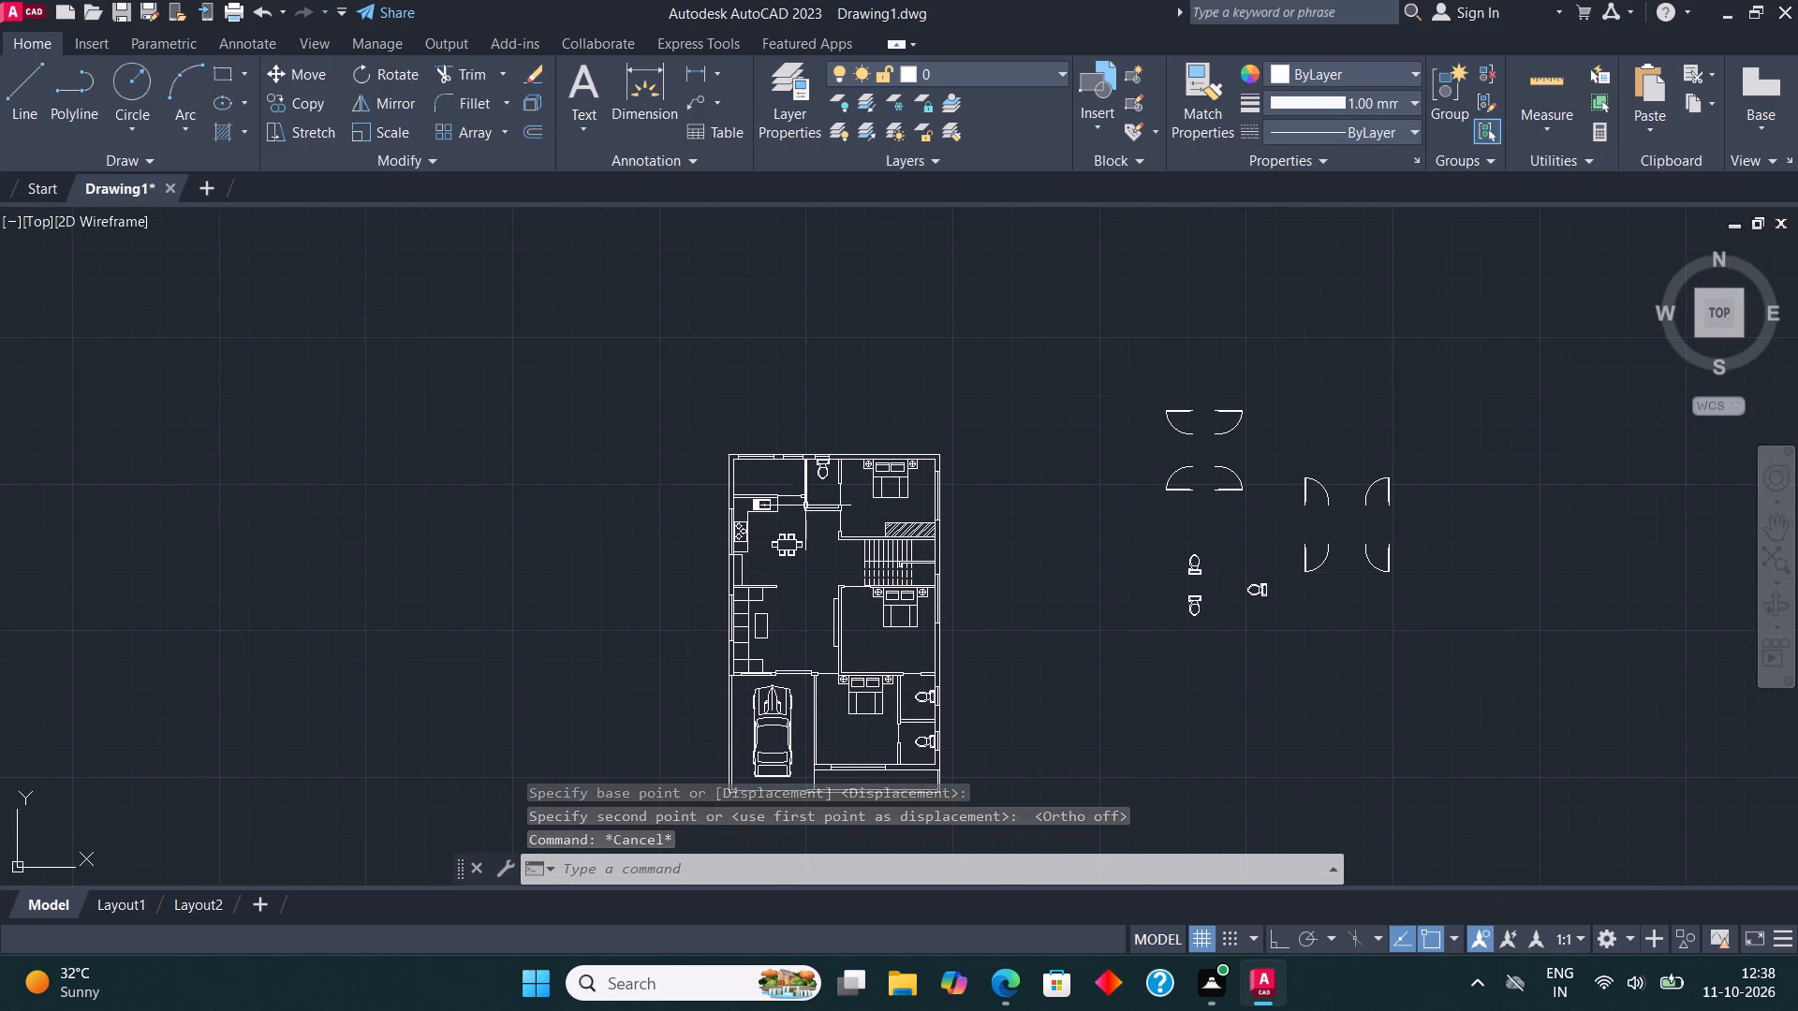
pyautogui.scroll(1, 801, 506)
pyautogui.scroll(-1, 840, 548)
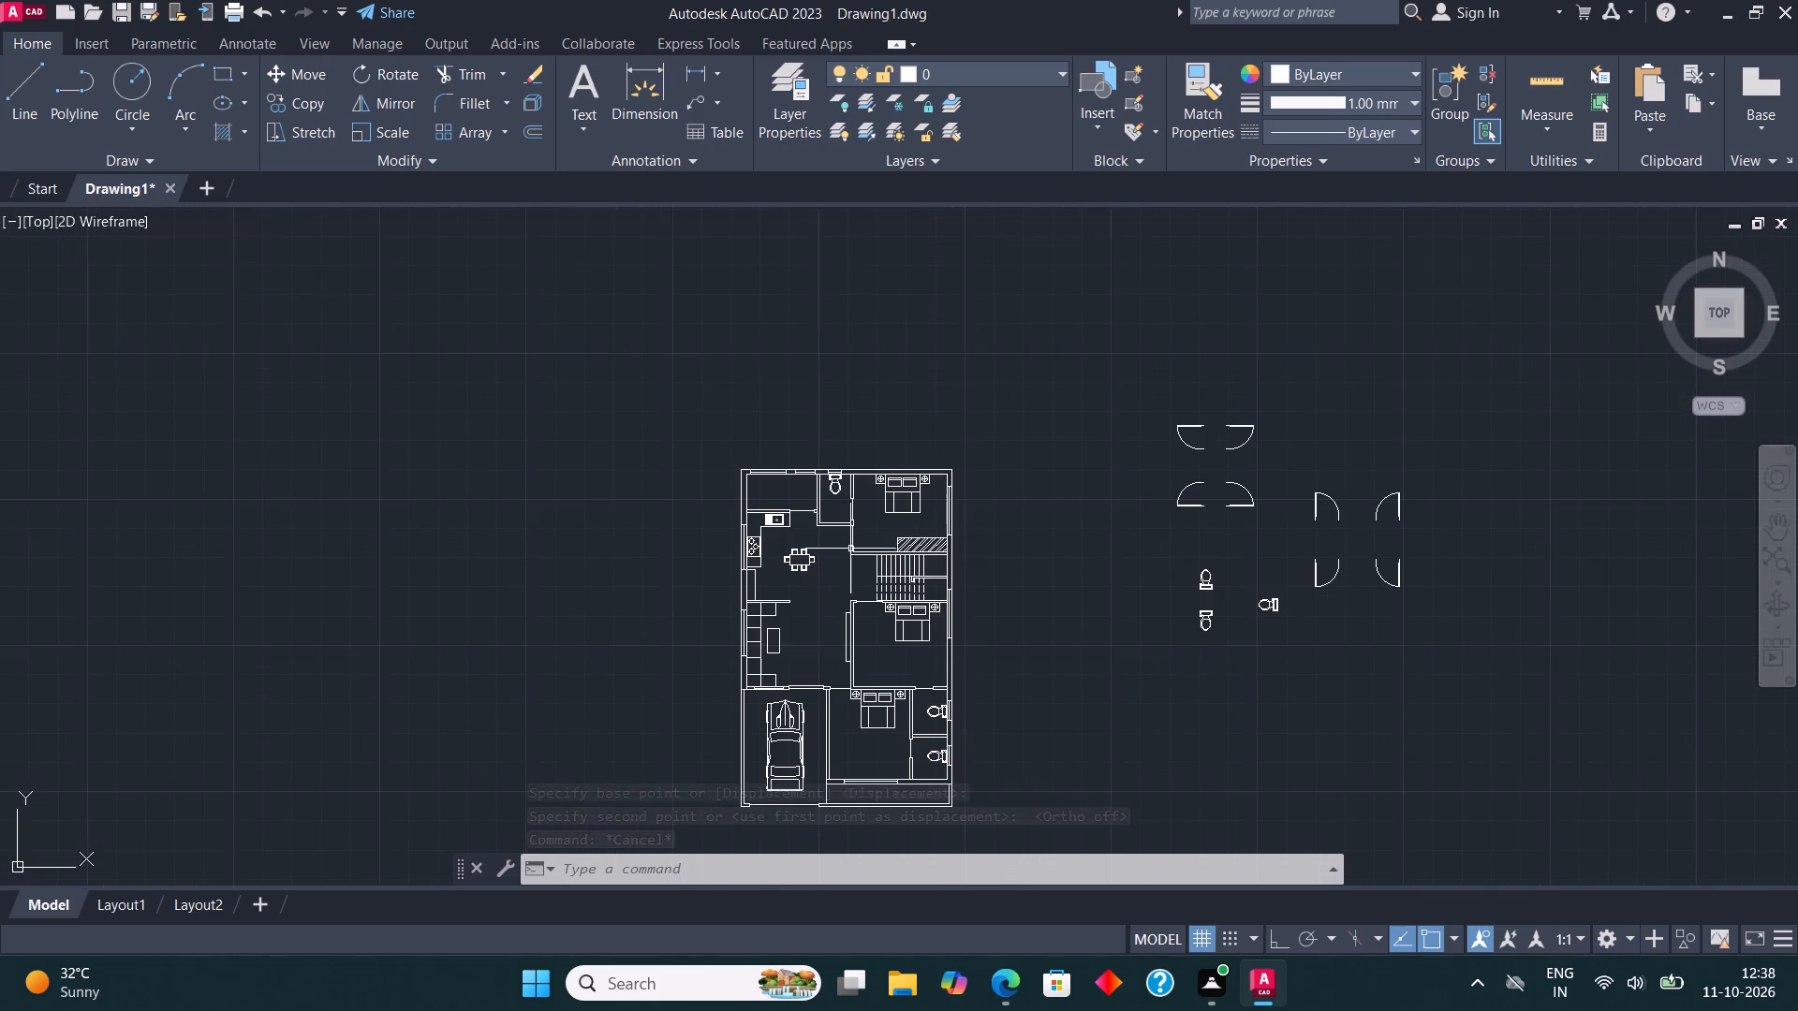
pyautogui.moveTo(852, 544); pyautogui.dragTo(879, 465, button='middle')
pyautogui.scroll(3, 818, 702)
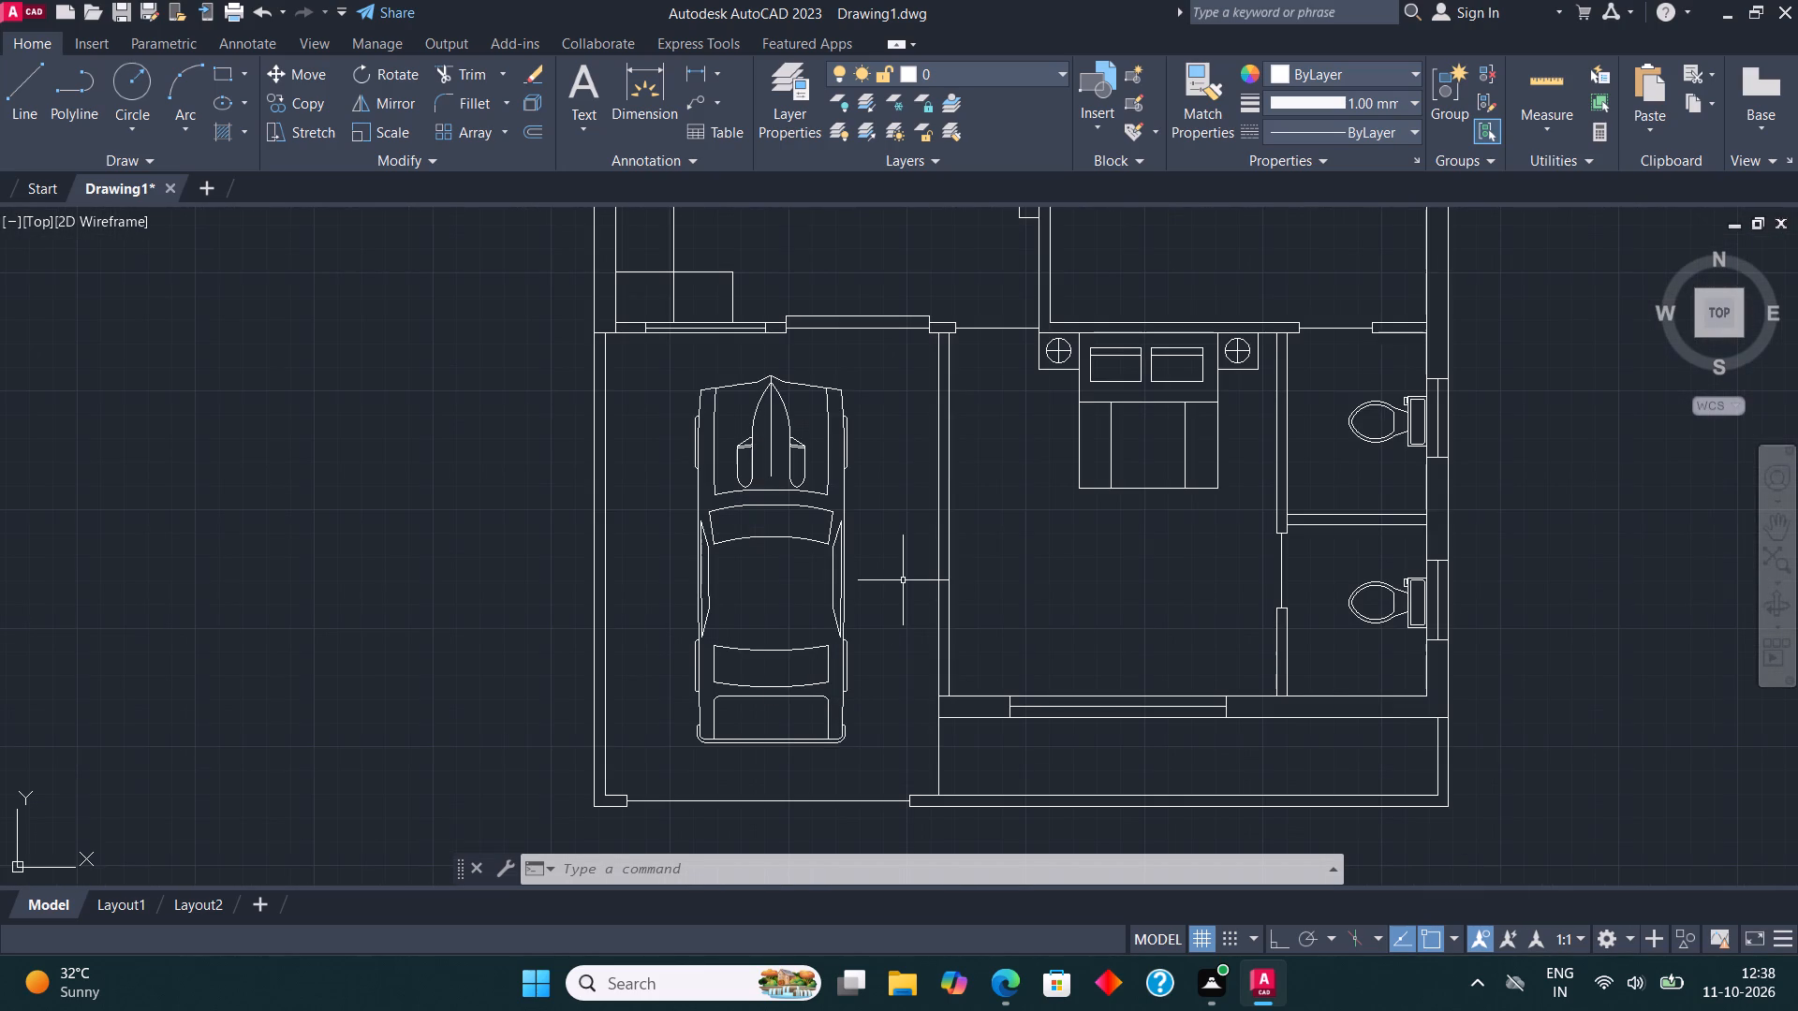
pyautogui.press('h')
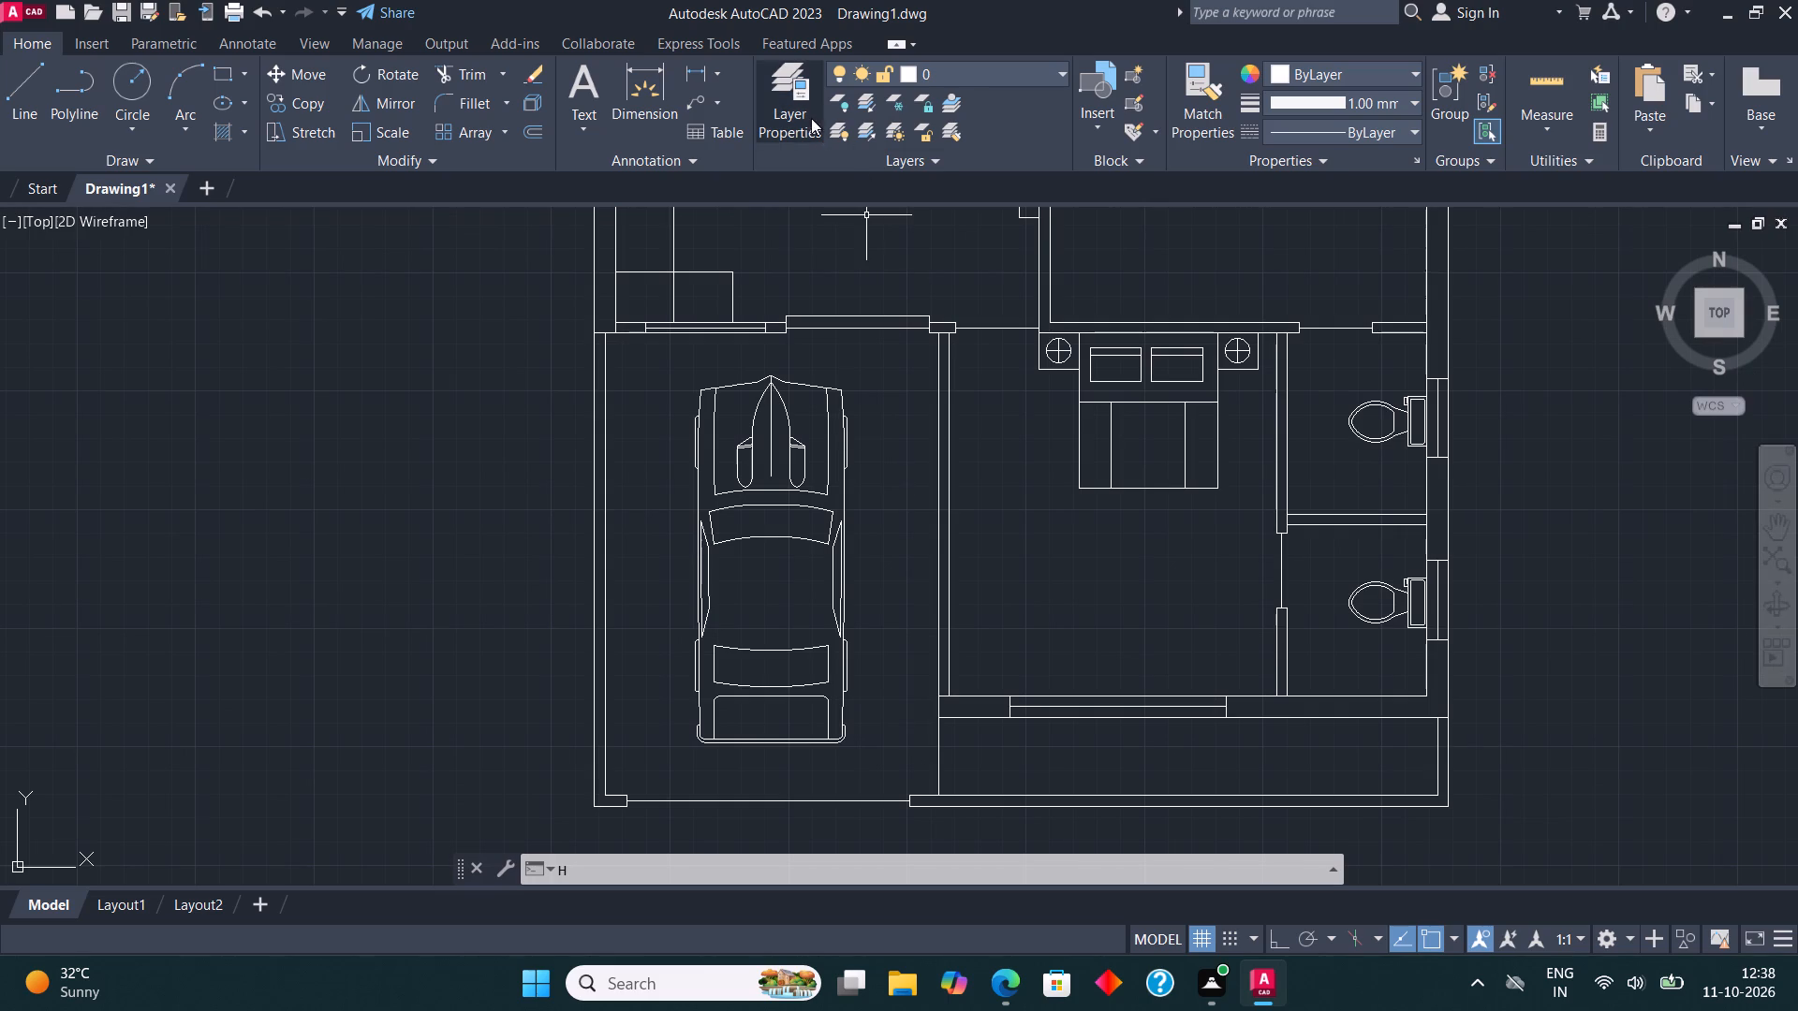
# Create a new layer named KIT with index colour 52.
pyautogui.click(777, 72)
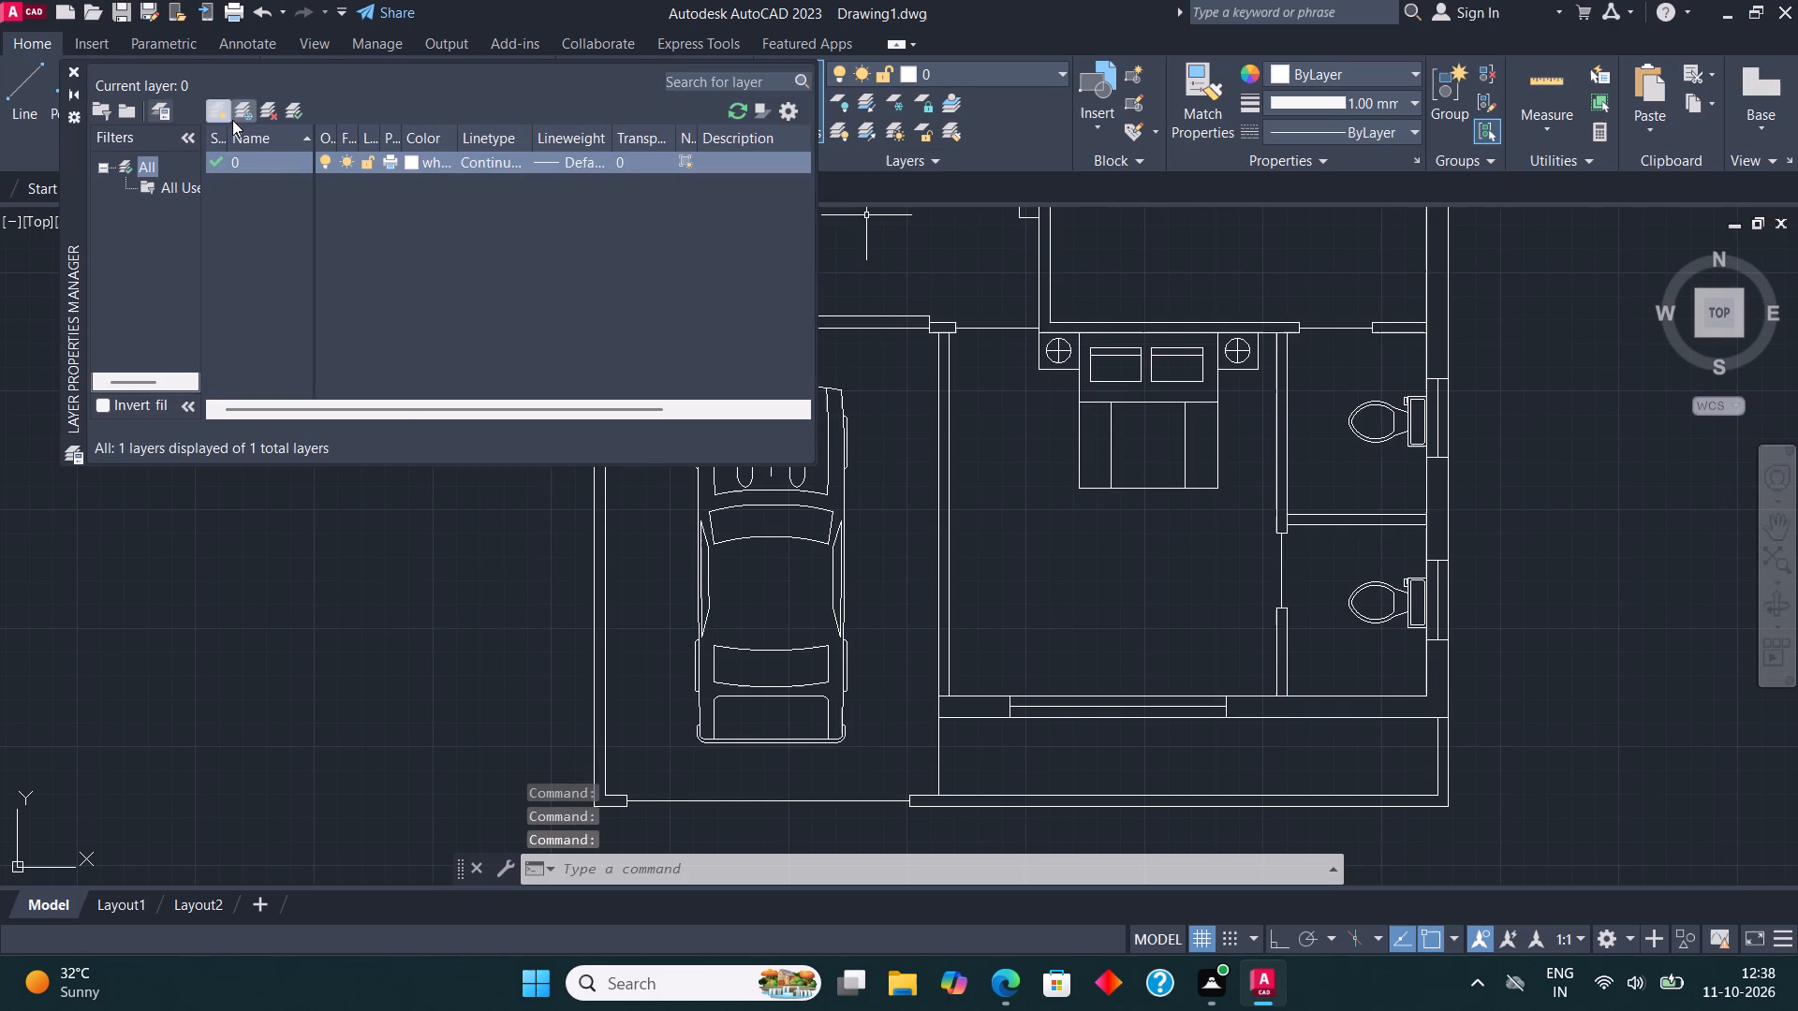
pyautogui.click(223, 111)
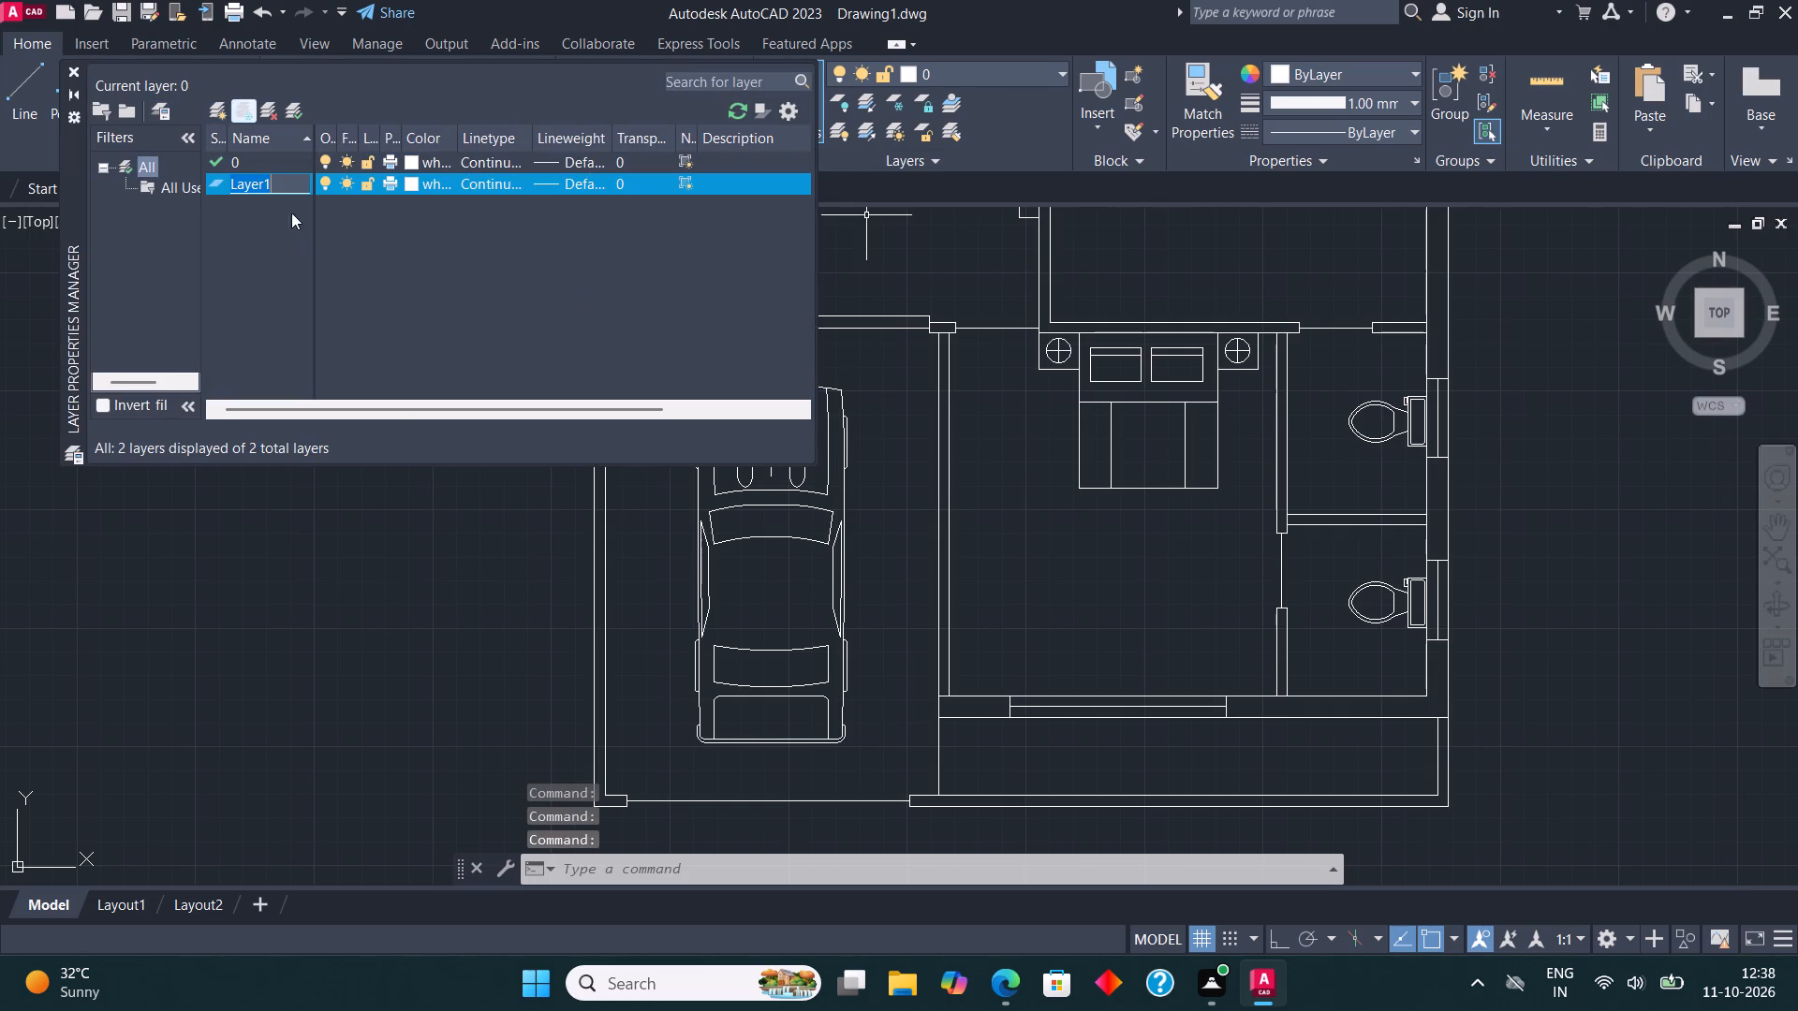
pyautogui.write('KIT')
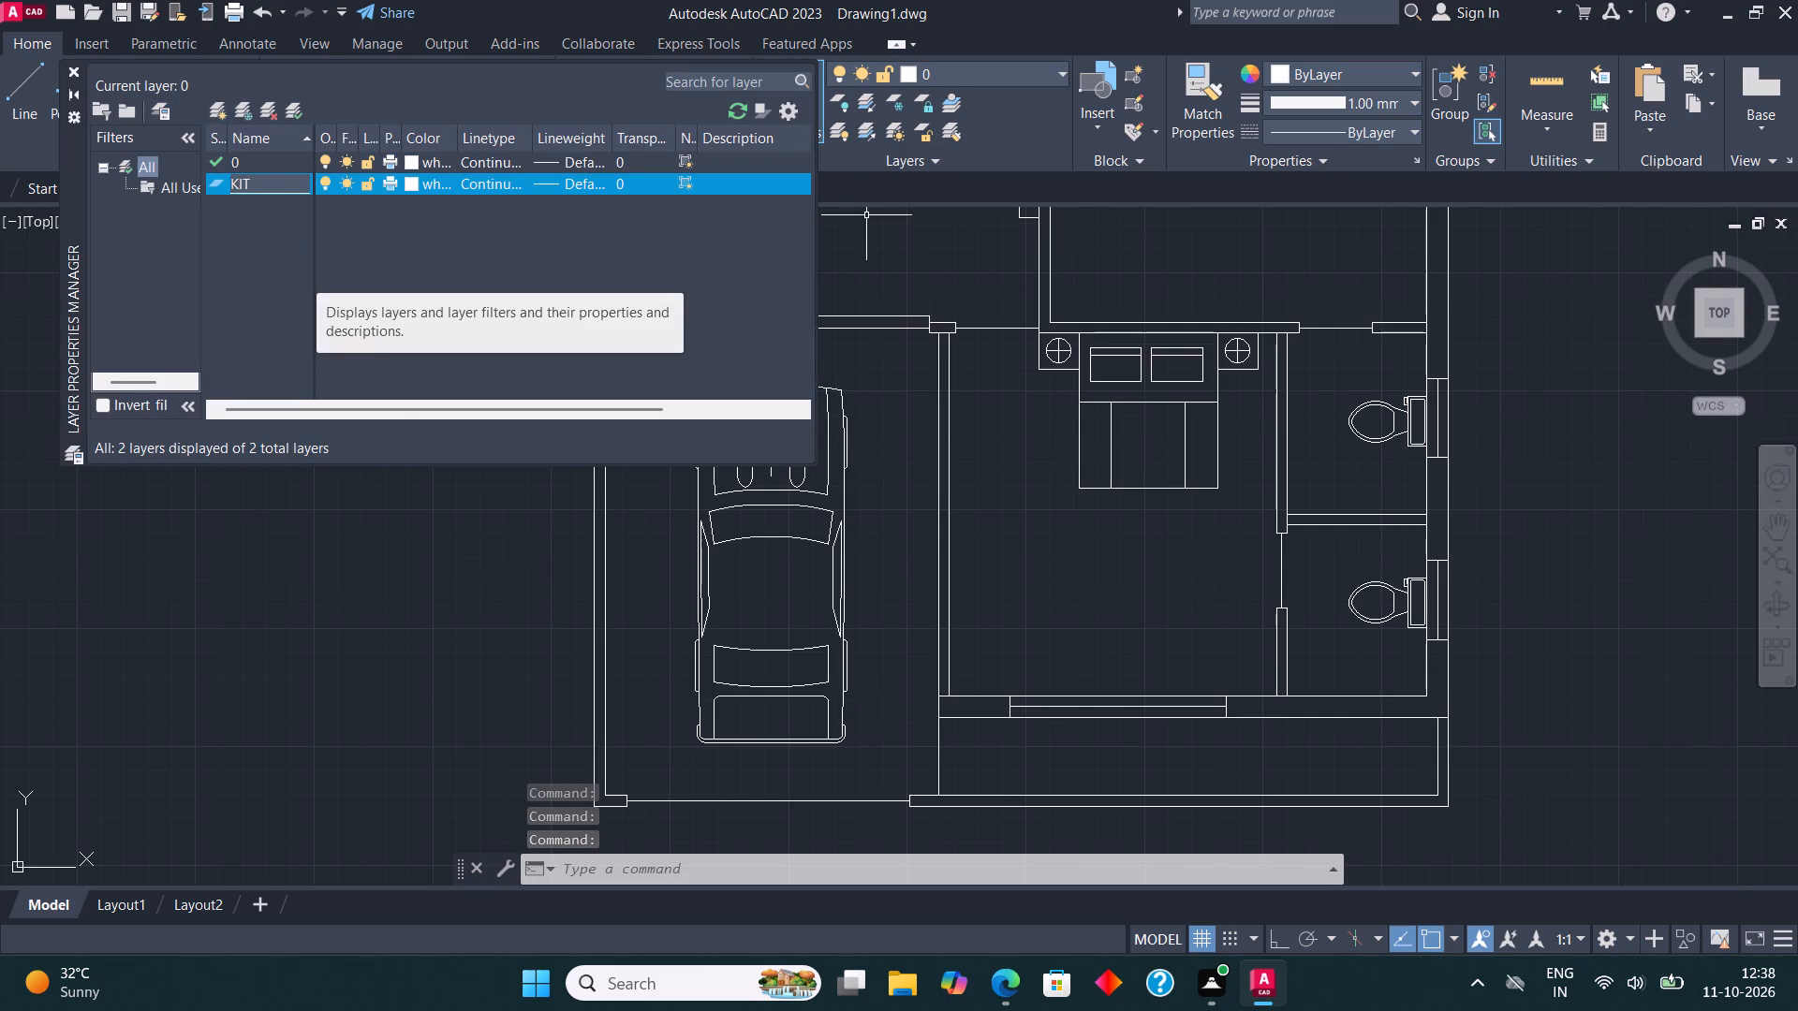
pyautogui.click(410, 185)
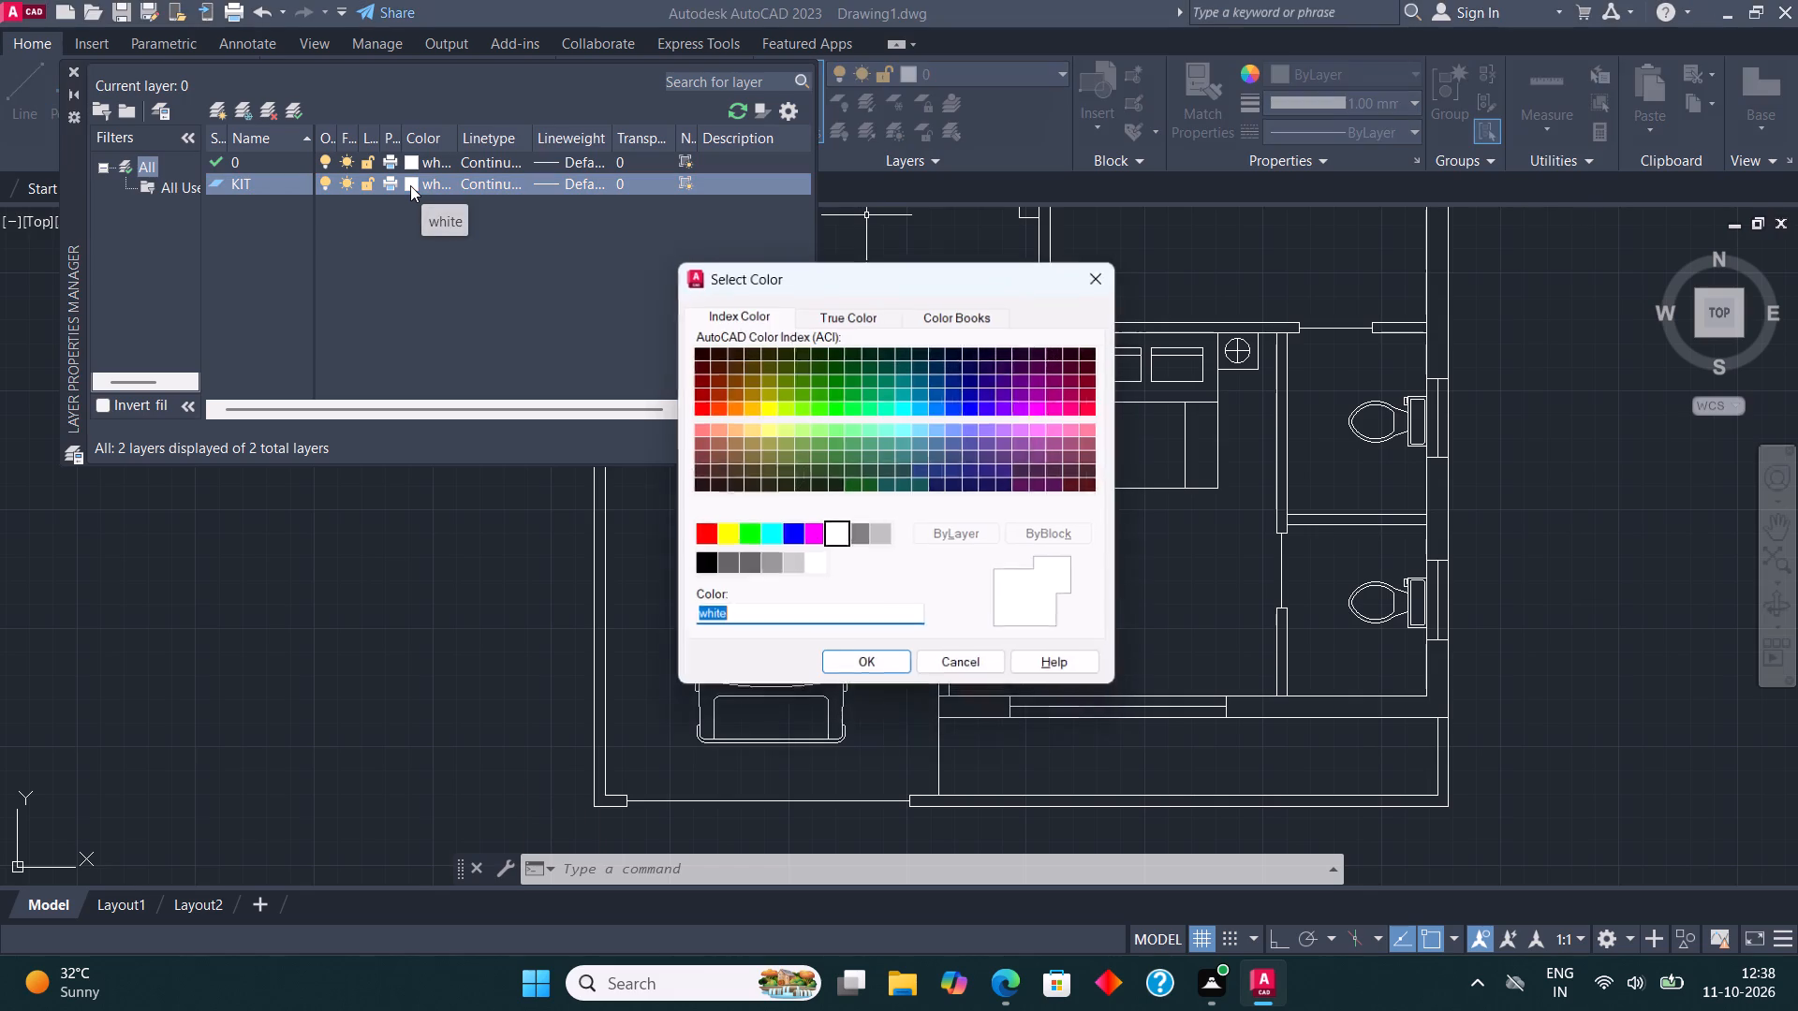
pyautogui.click(773, 395)
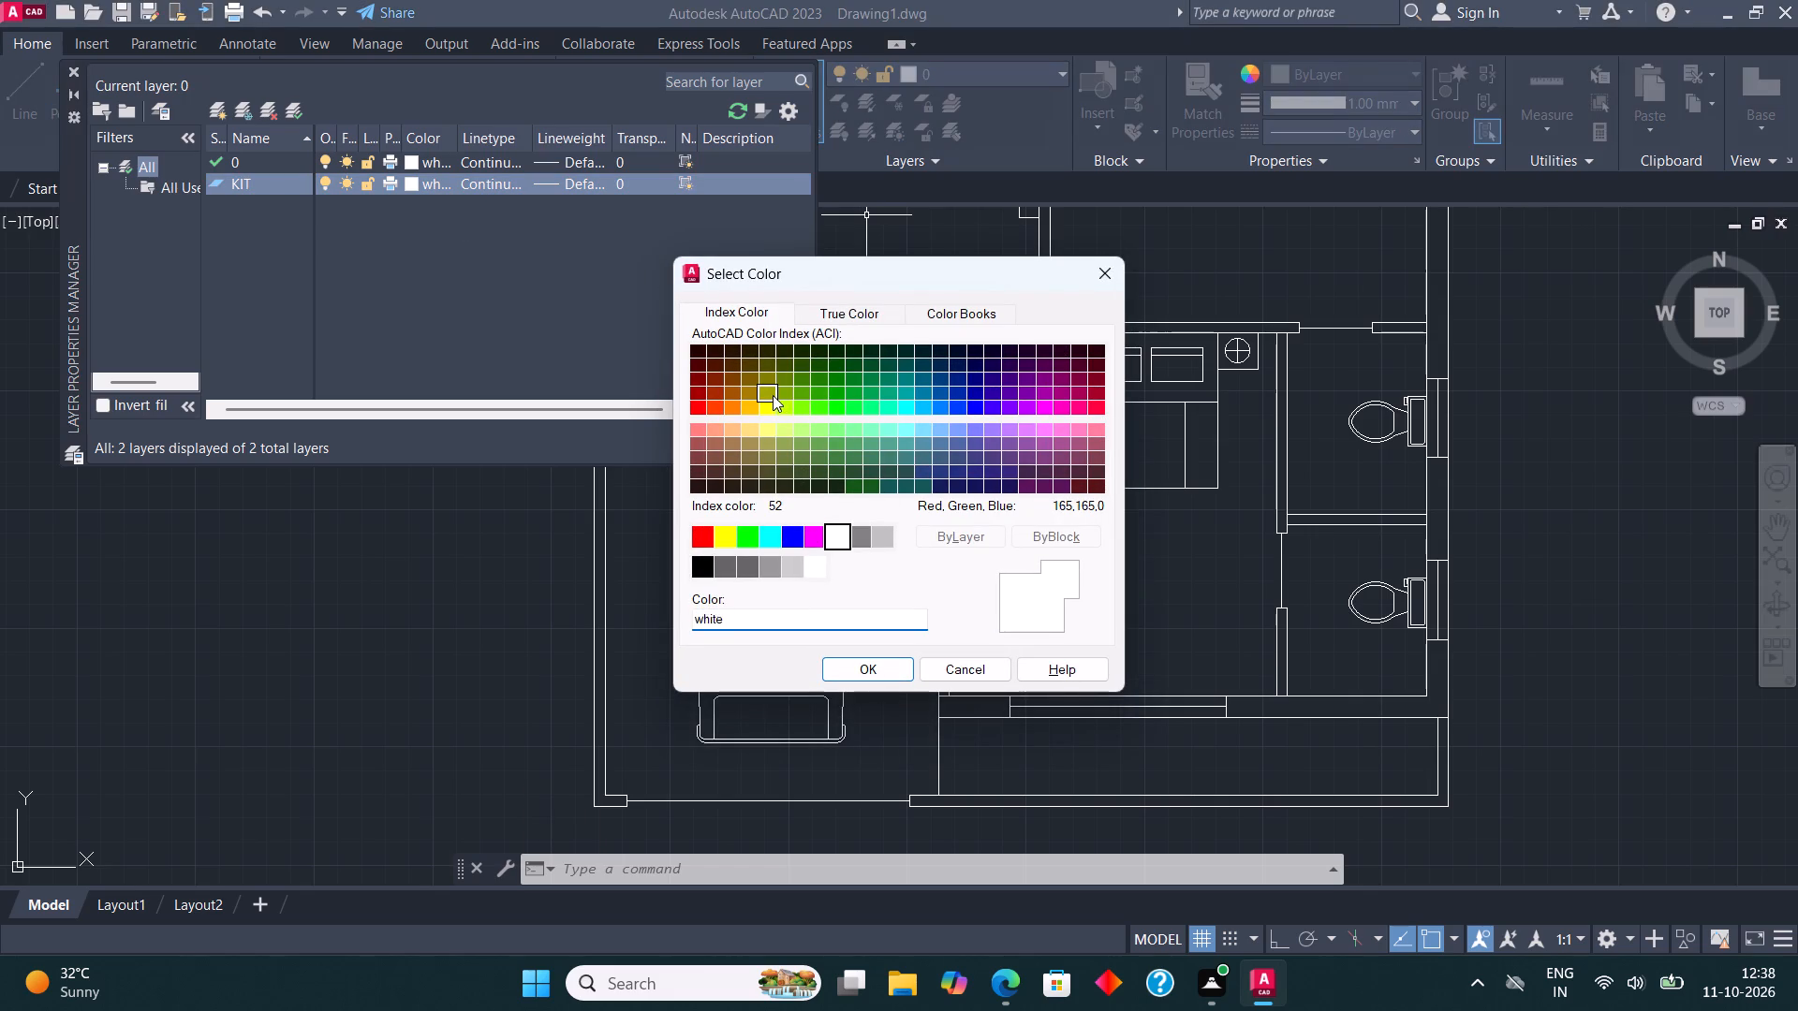
pyautogui.click(855, 672)
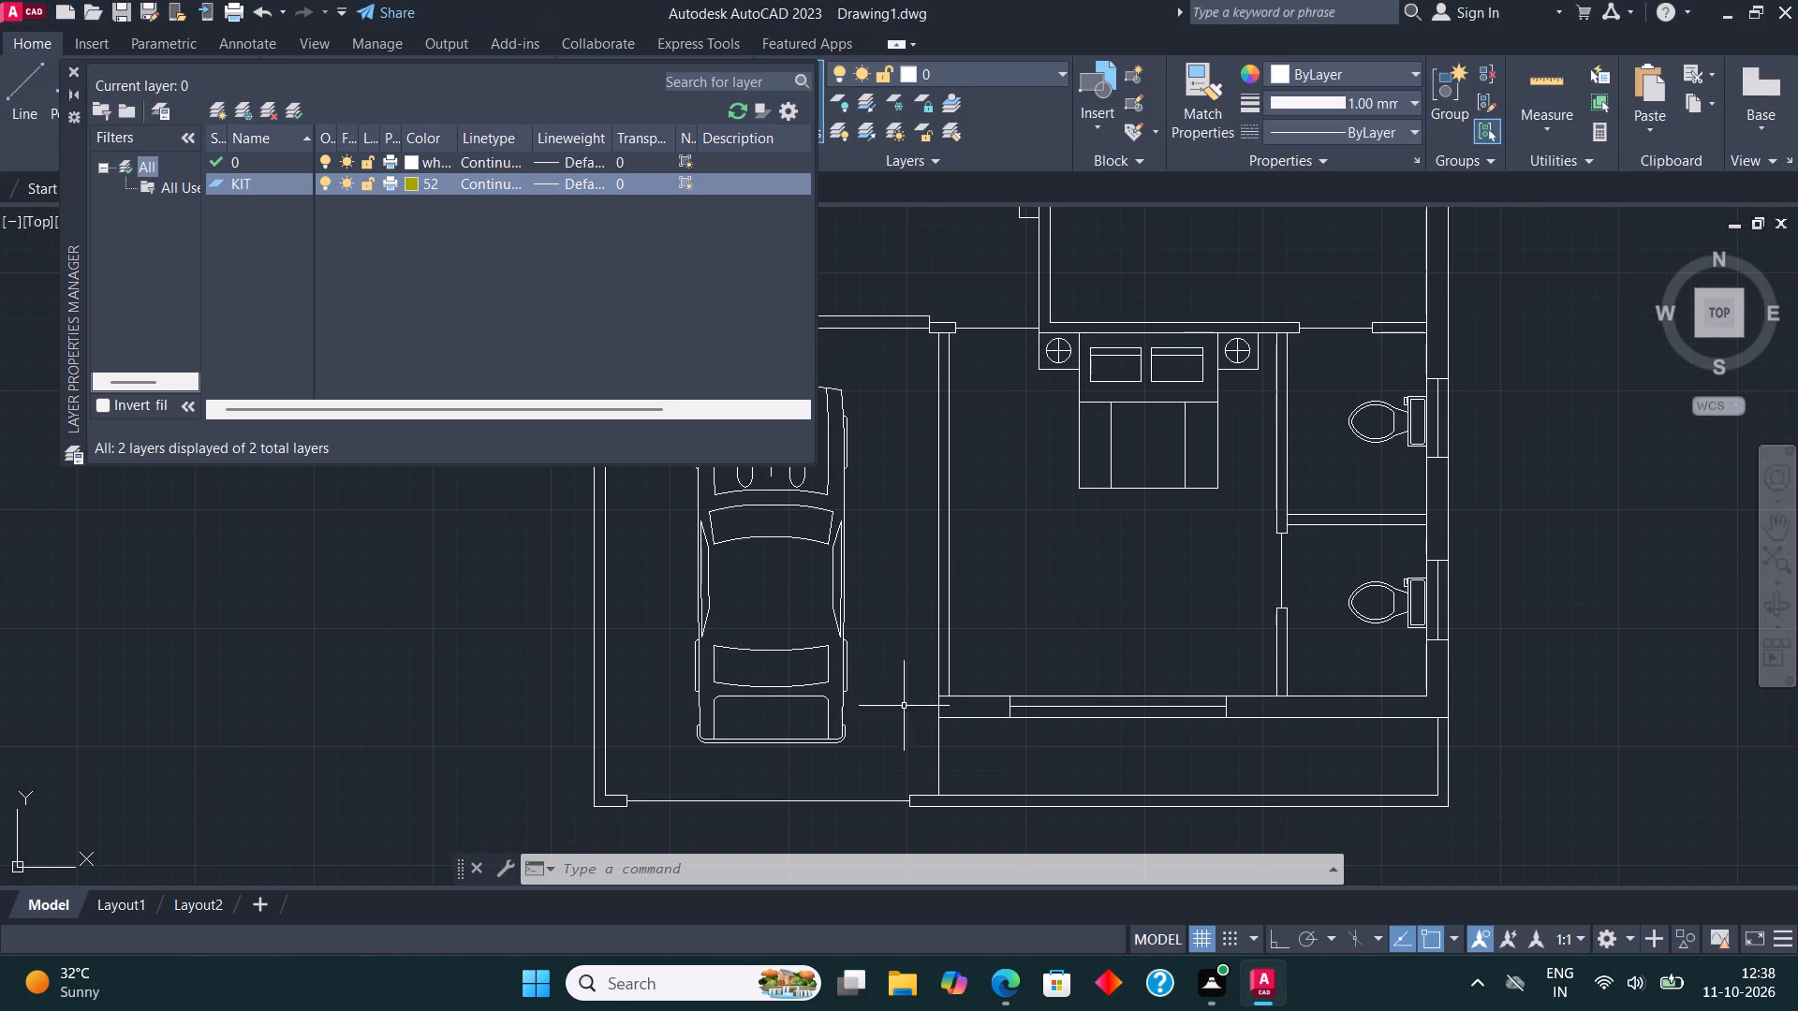
# Create a new layer named BED with index colour 102.
pyautogui.click(216, 102)
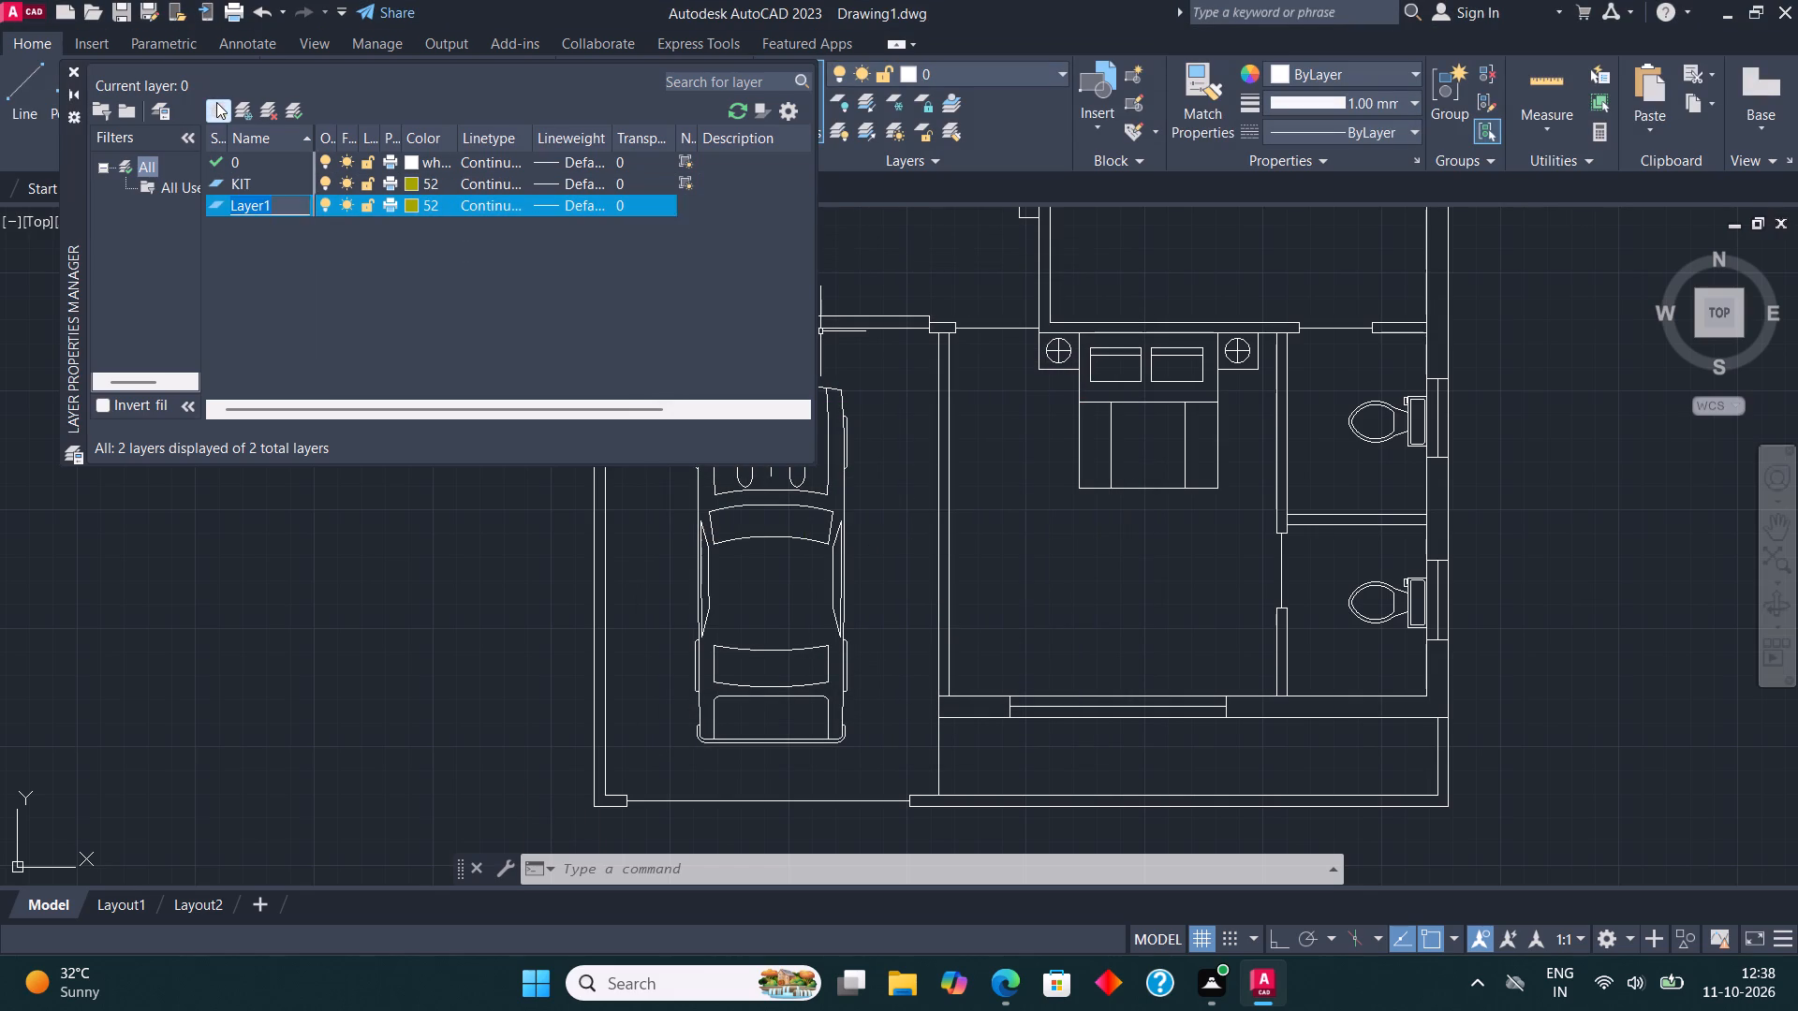
pyautogui.write('BED')
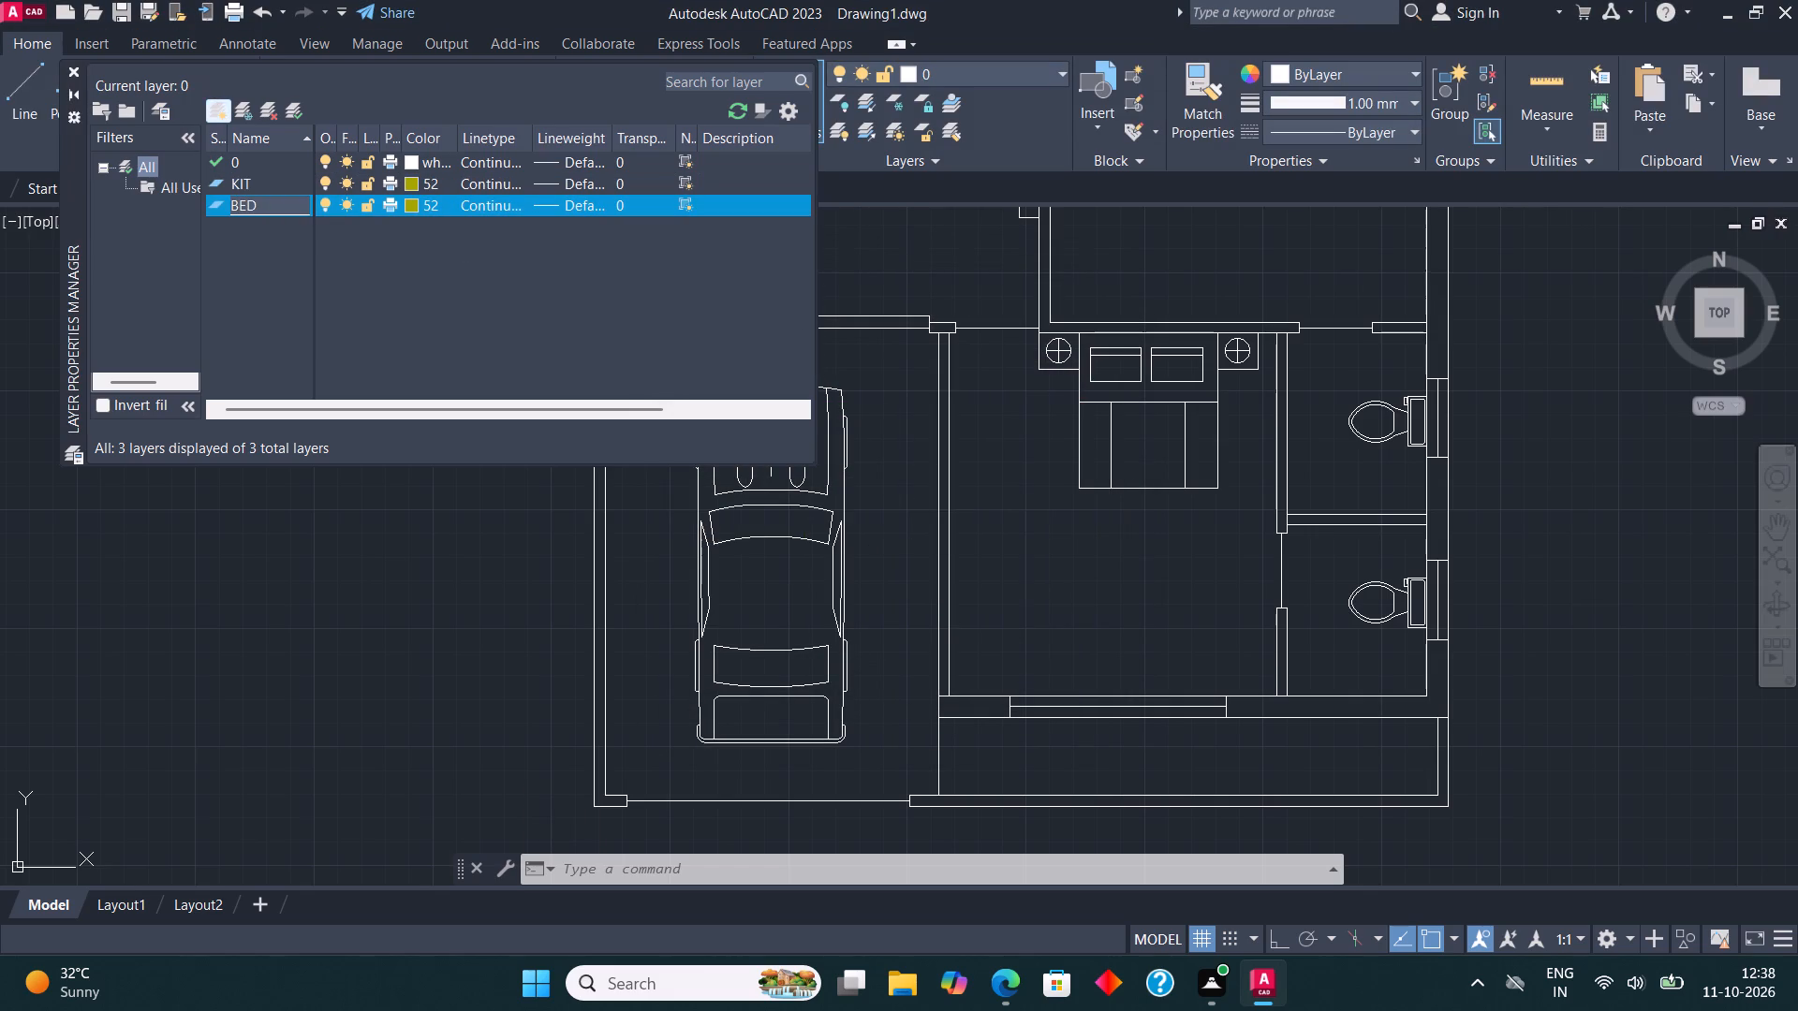
pyautogui.click(411, 201)
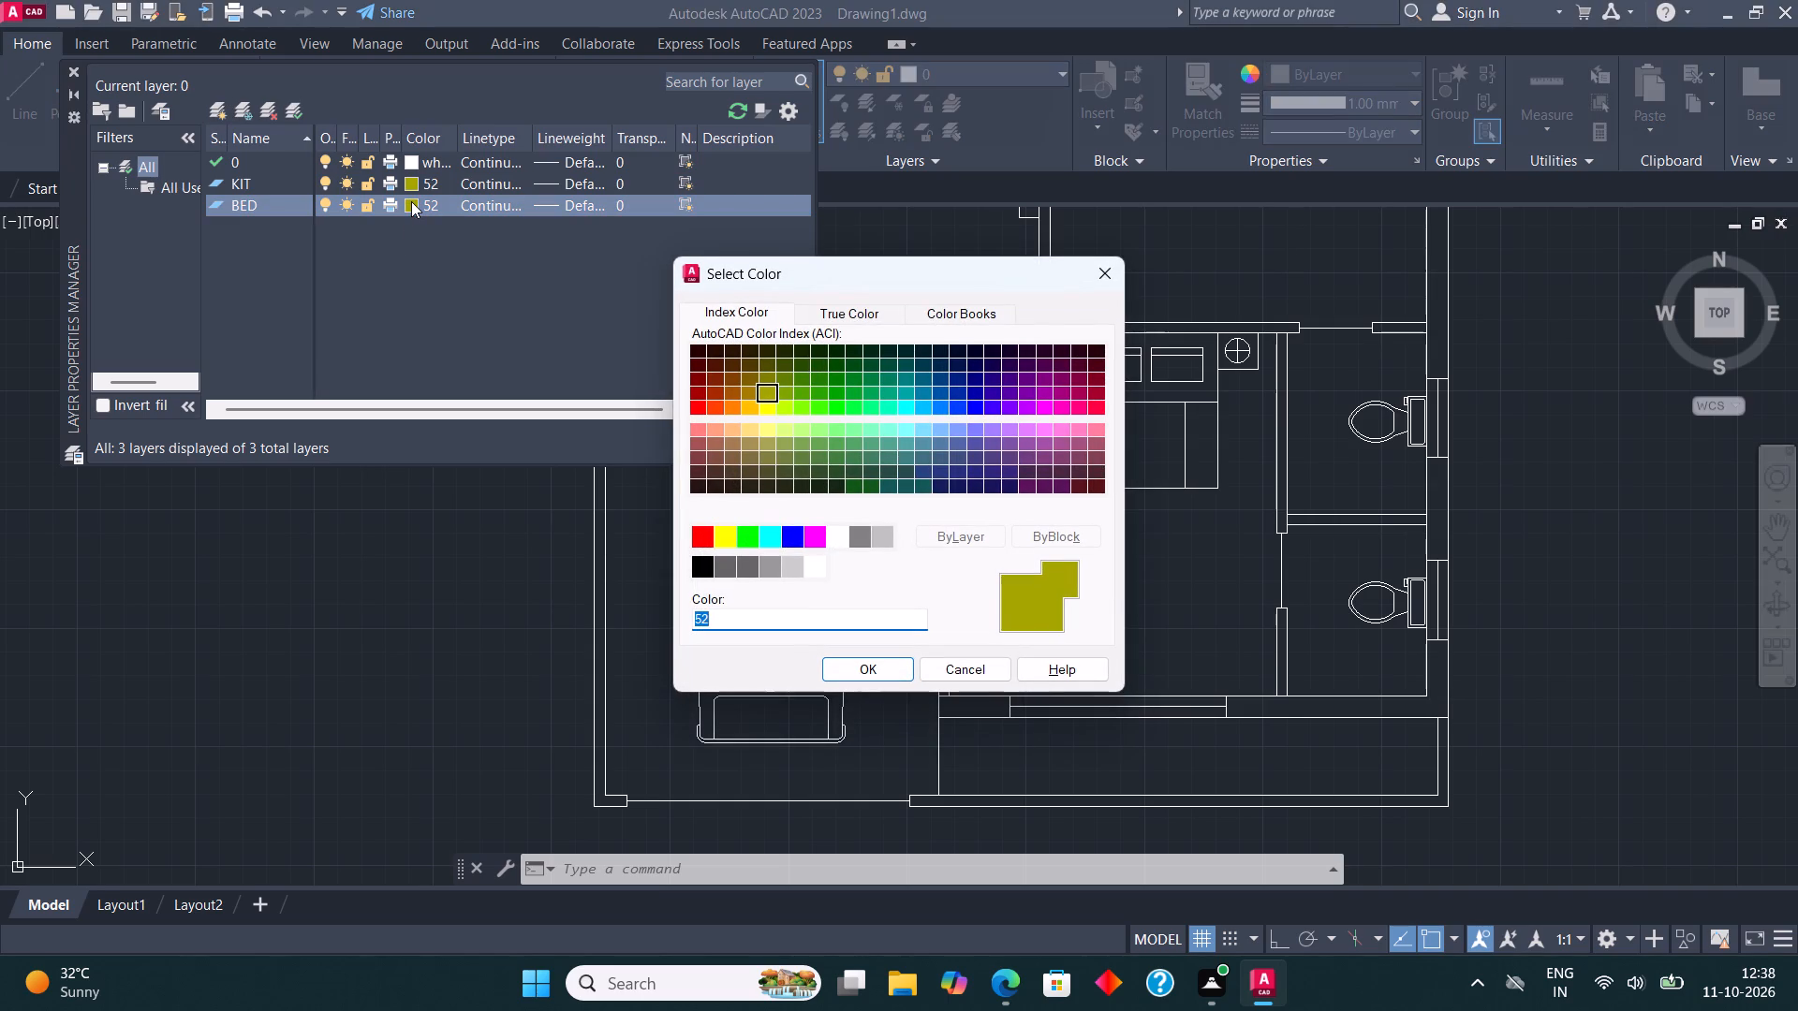
pyautogui.click(852, 389)
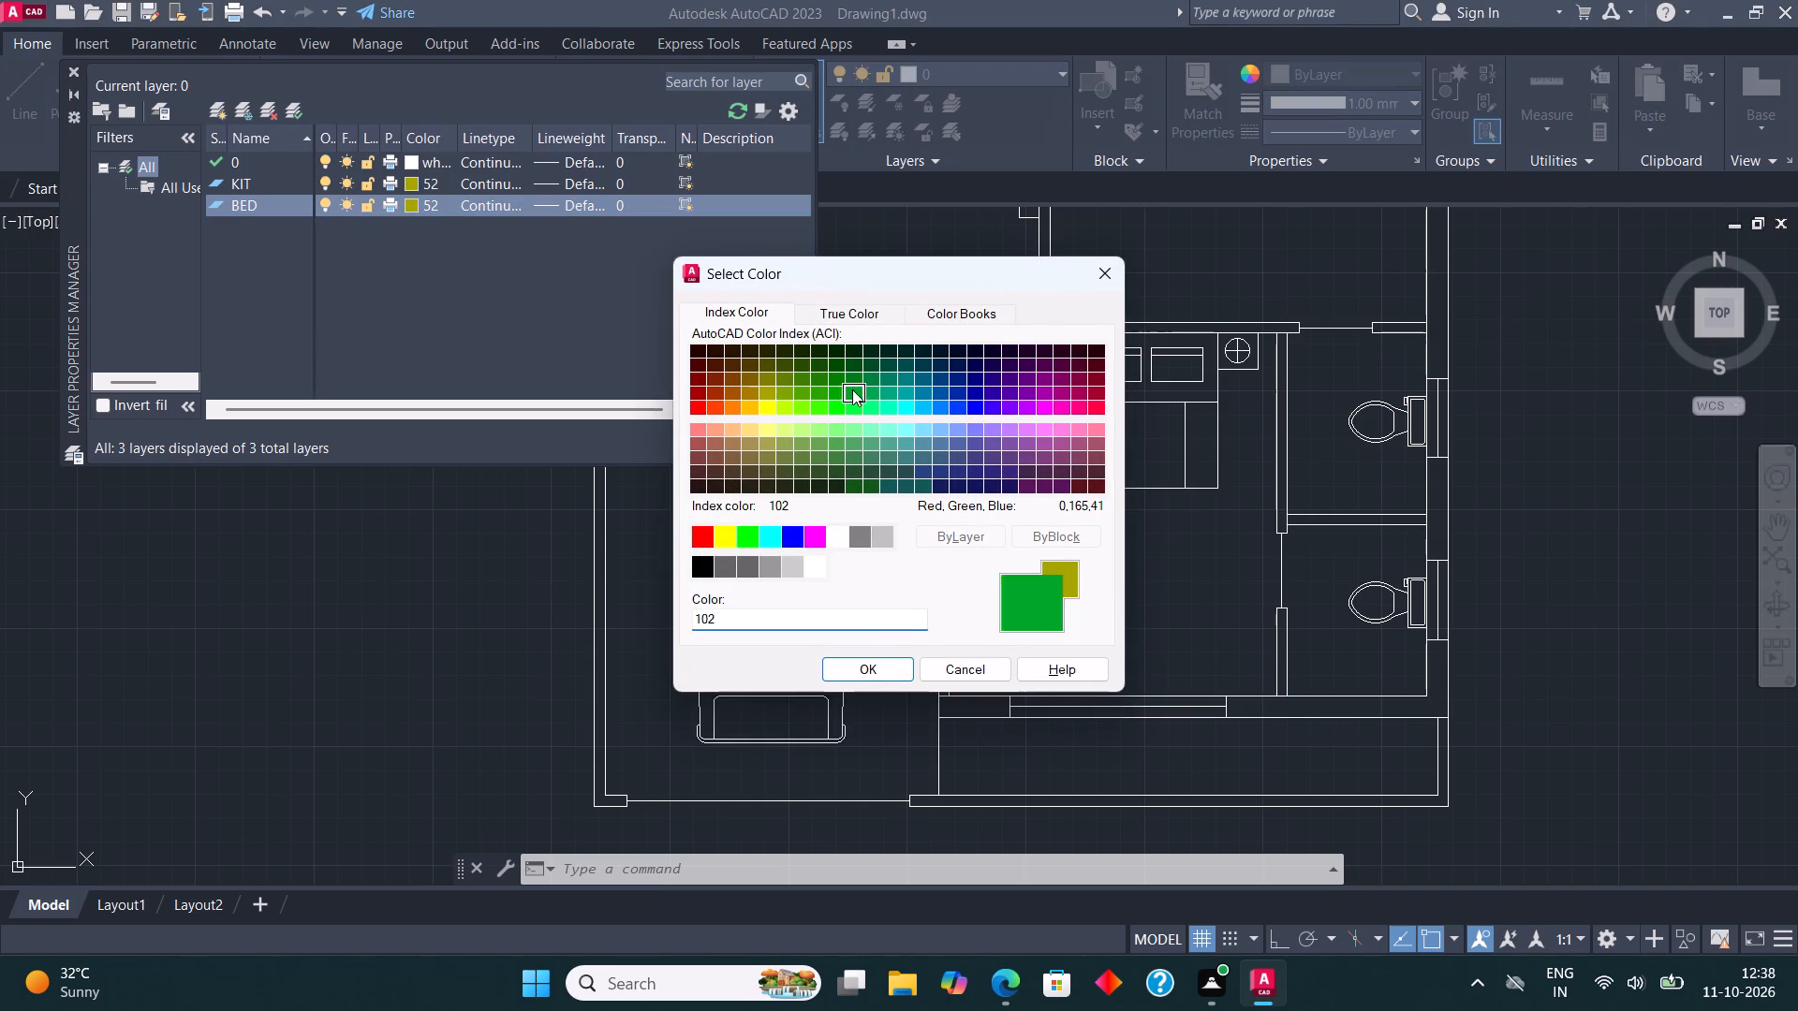
pyautogui.click(862, 662)
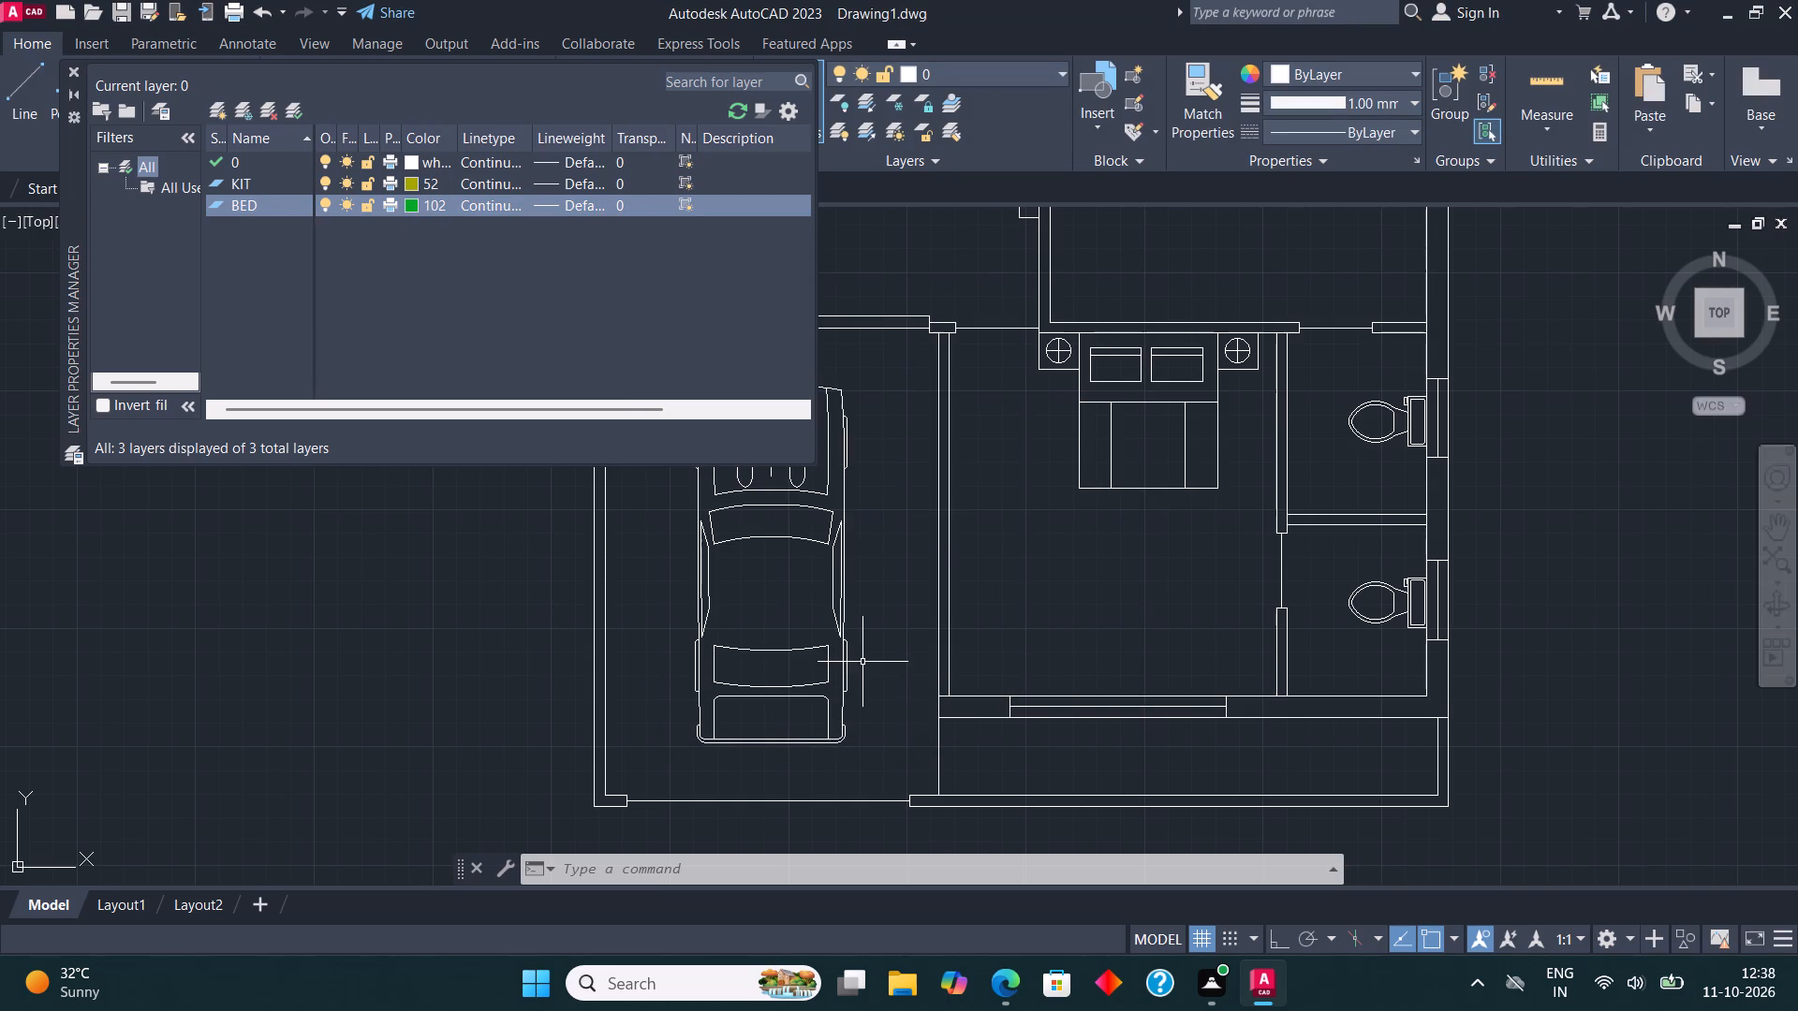
# Create a new layer named WR with index colour 30.
pyautogui.click(214, 104)
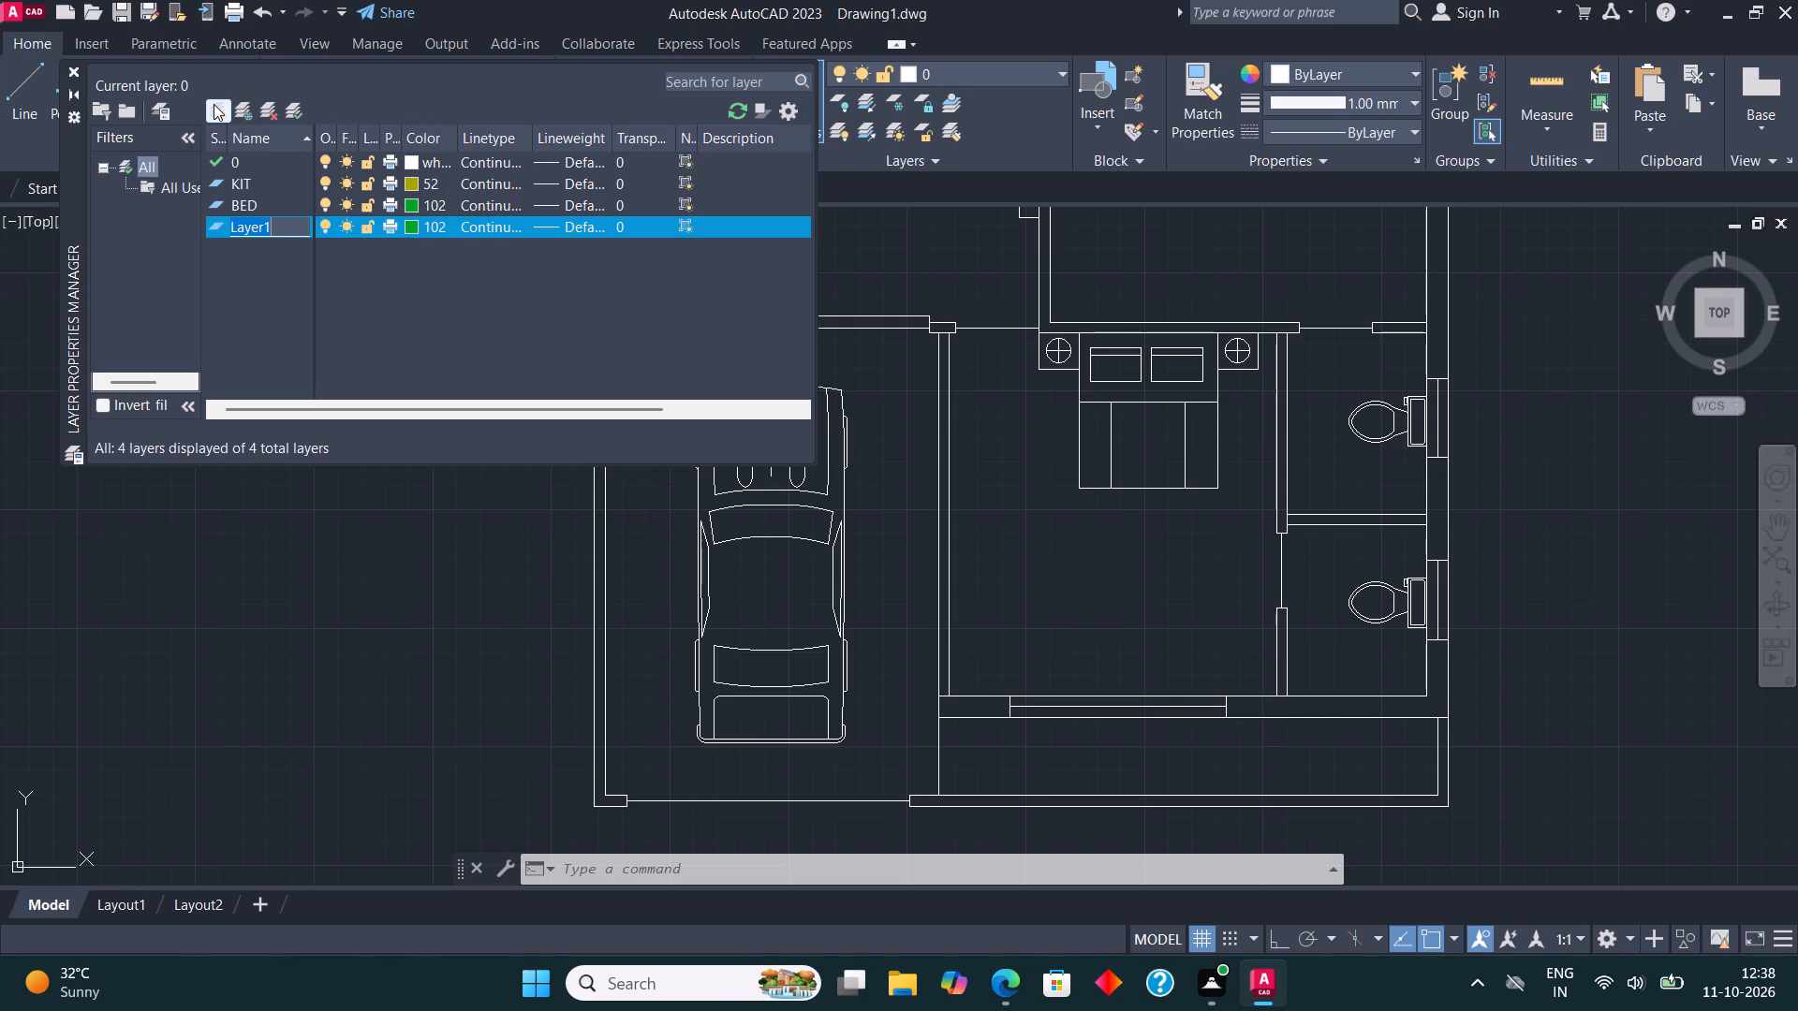
pyautogui.write('WR')
pyautogui.click(413, 222)
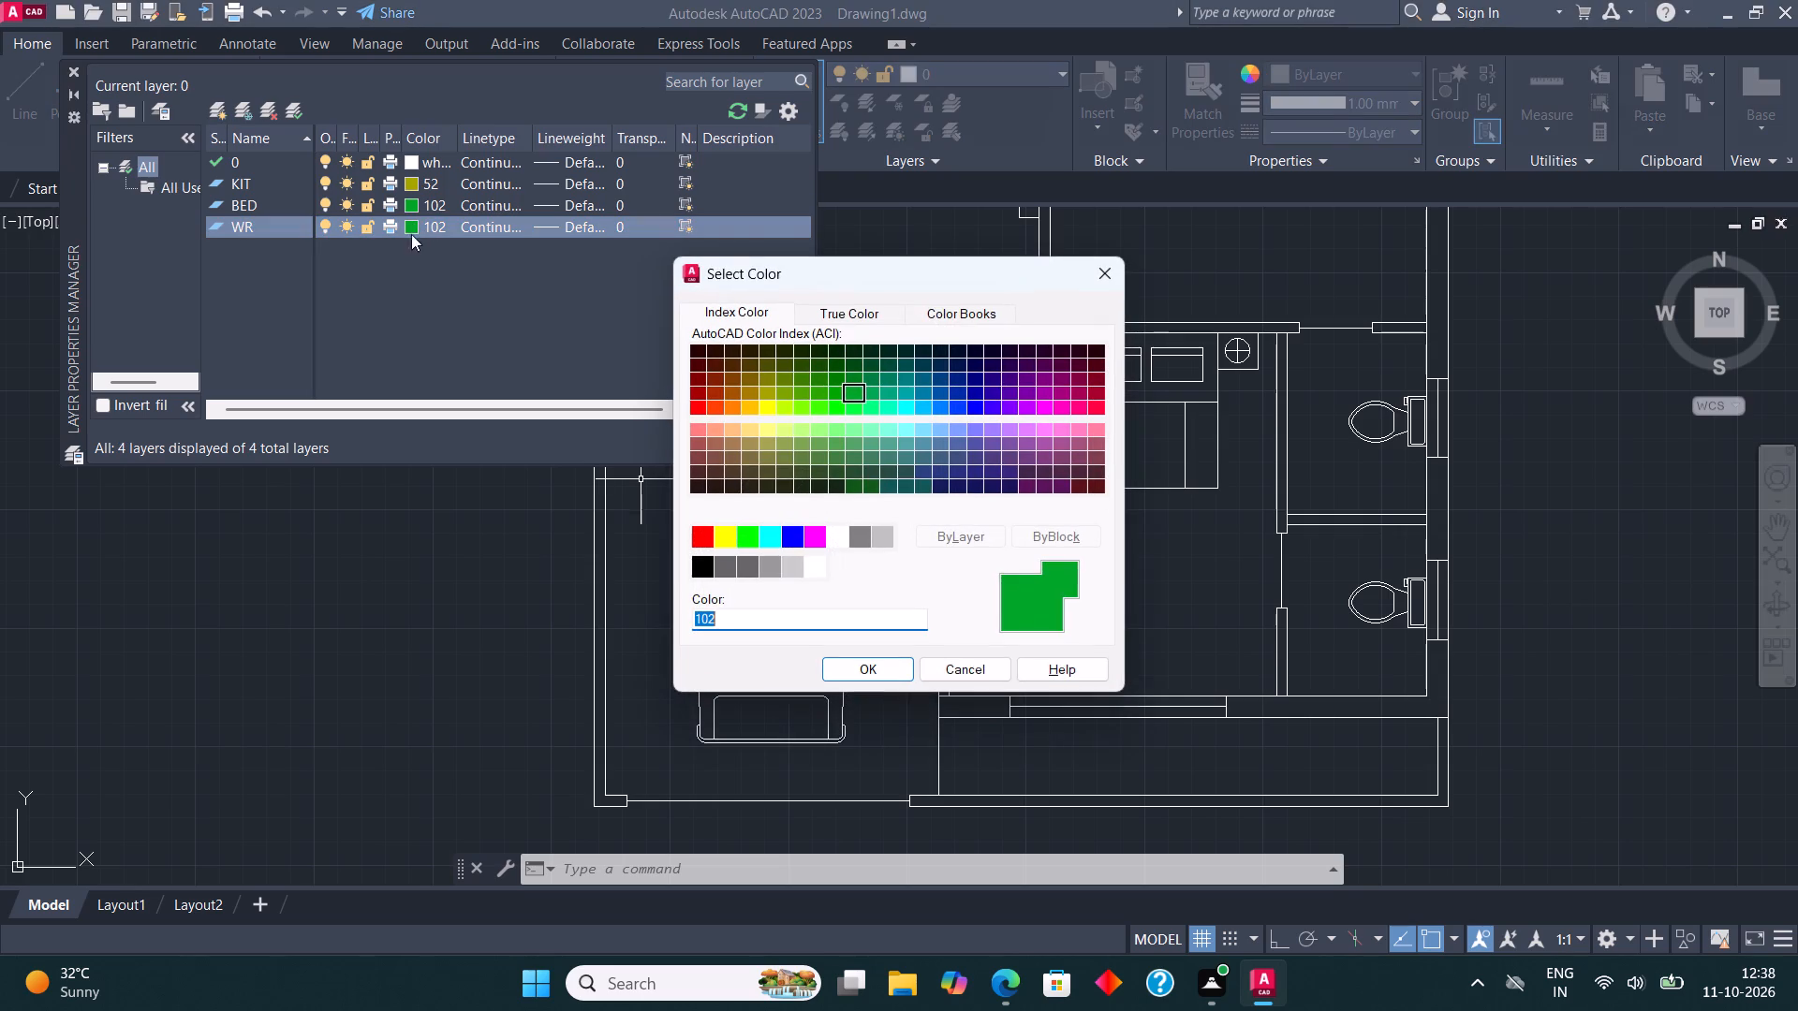
pyautogui.click(730, 404)
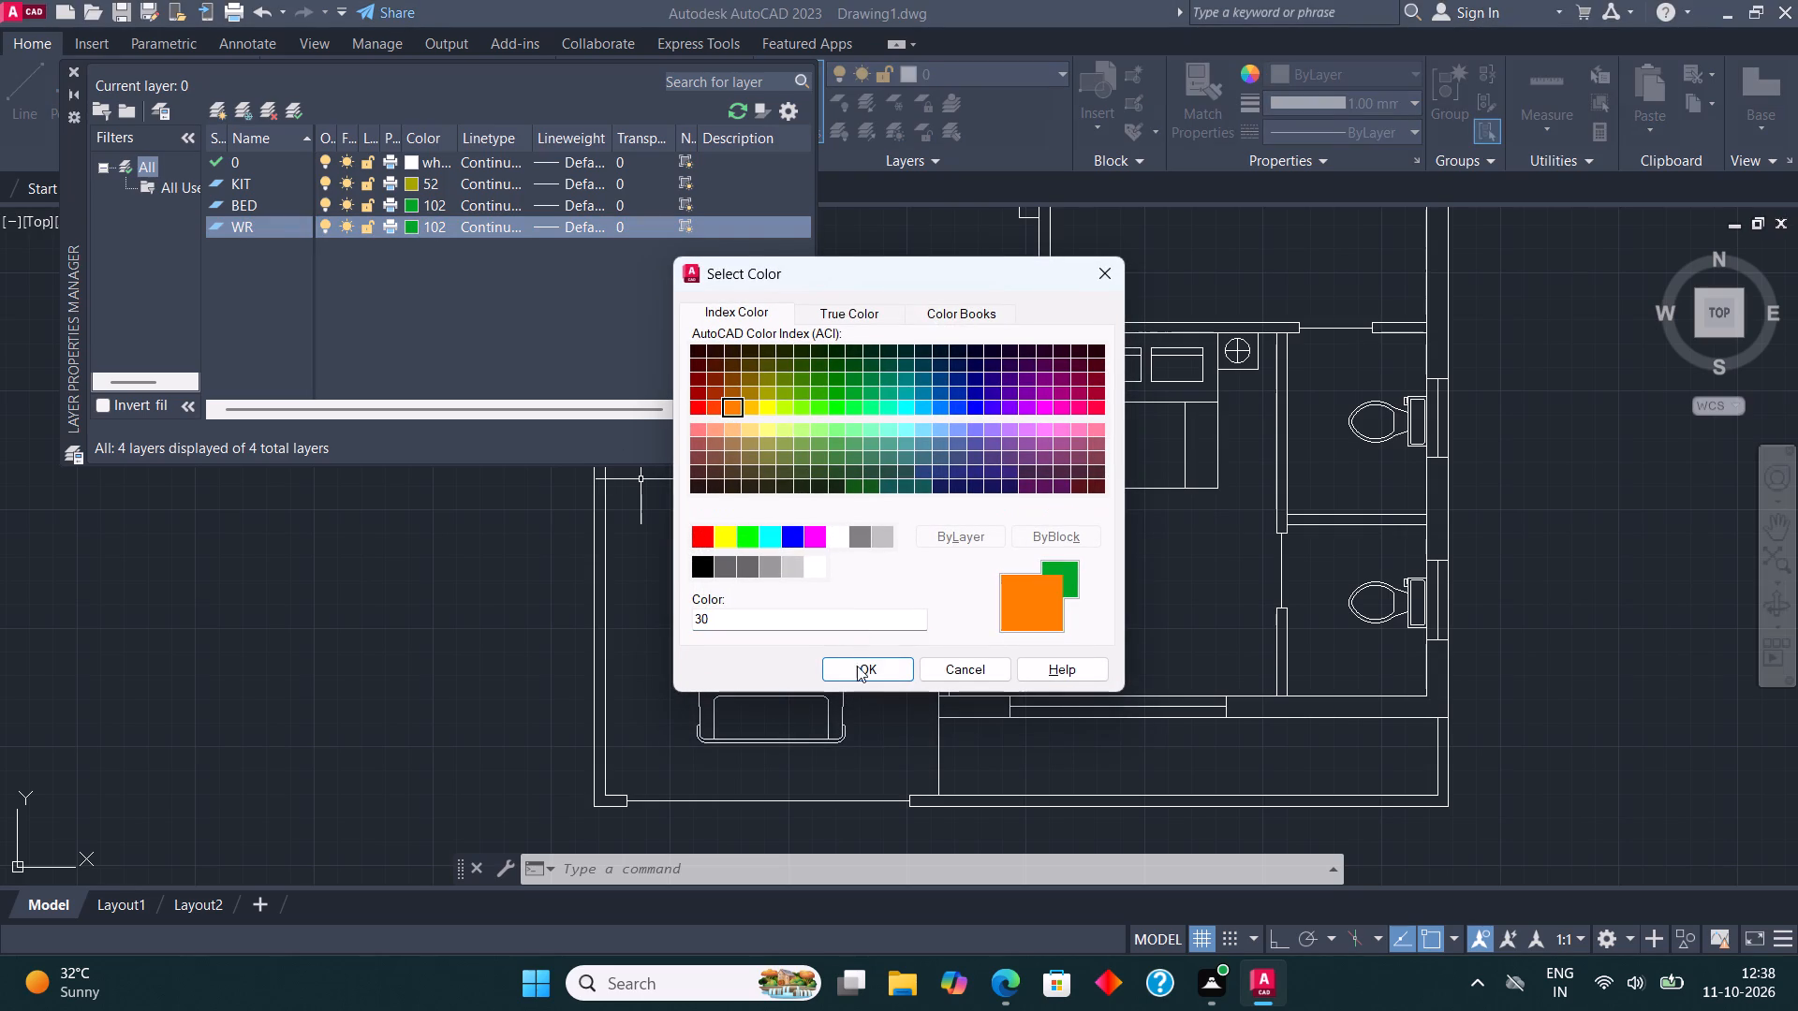
pyautogui.click(855, 667)
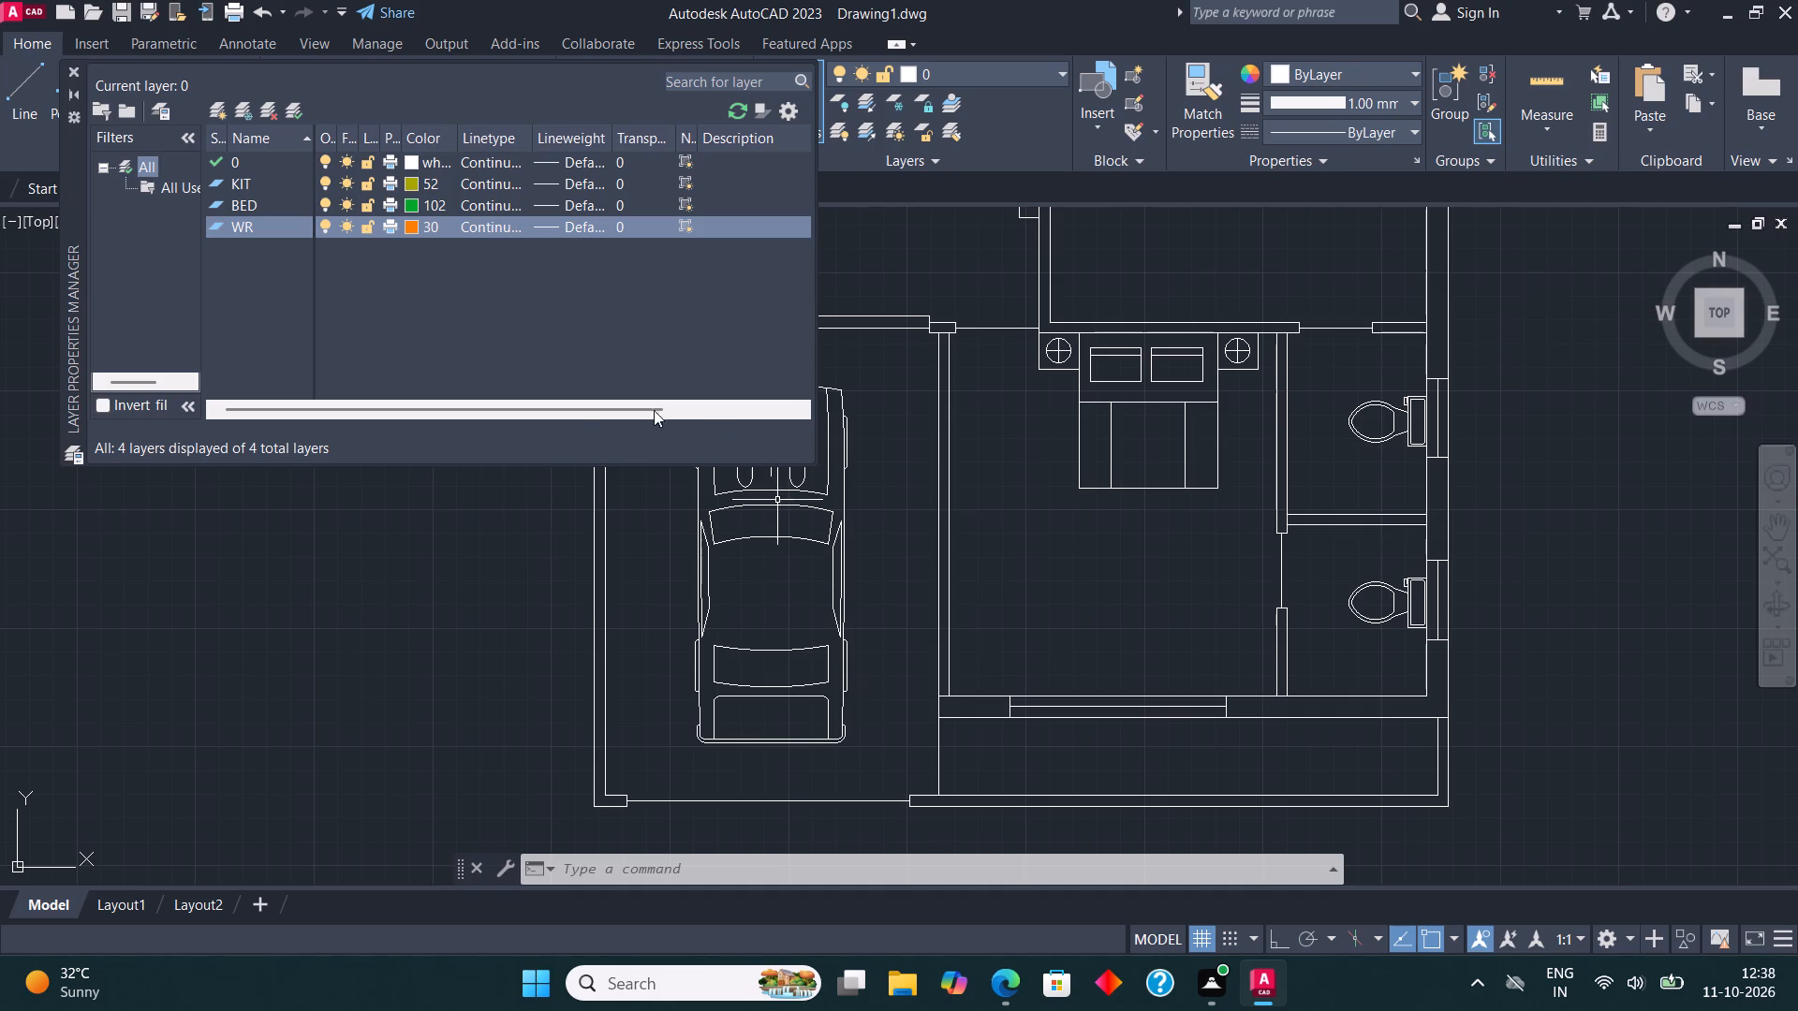
# Create a new layer named WALL with index colour 140.
pyautogui.click(218, 110)
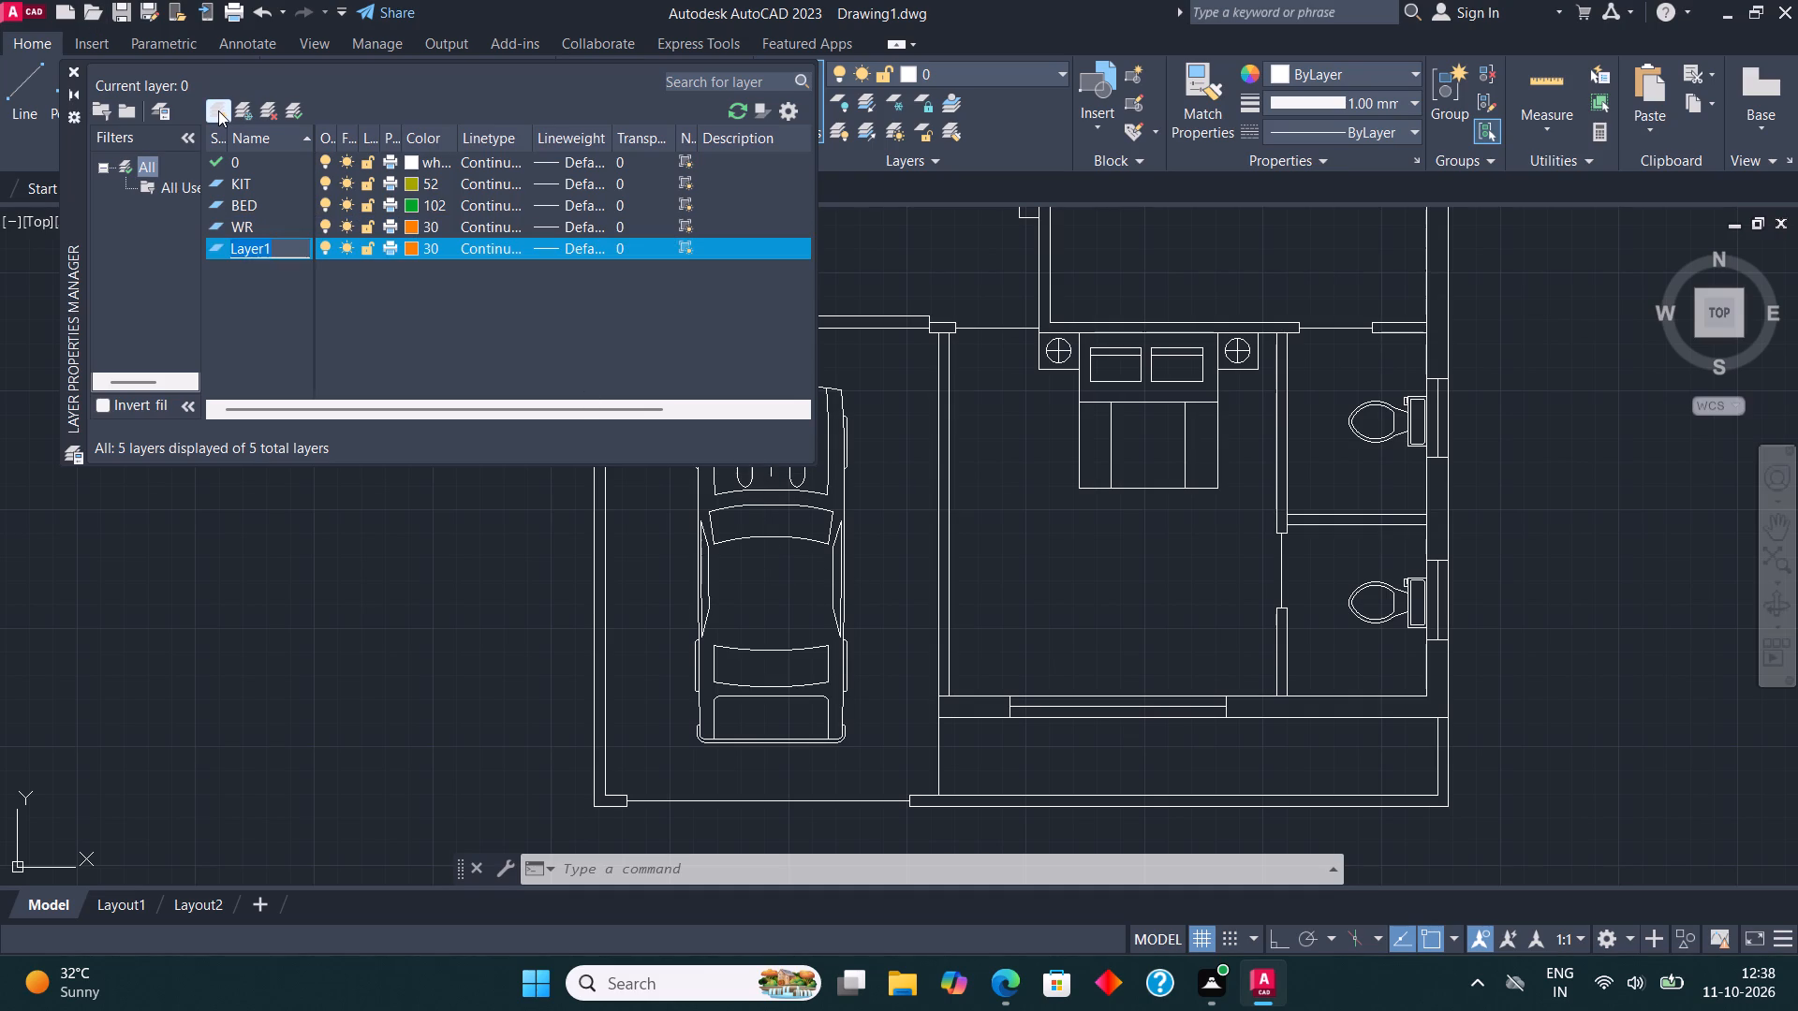
pyautogui.write('WALL')
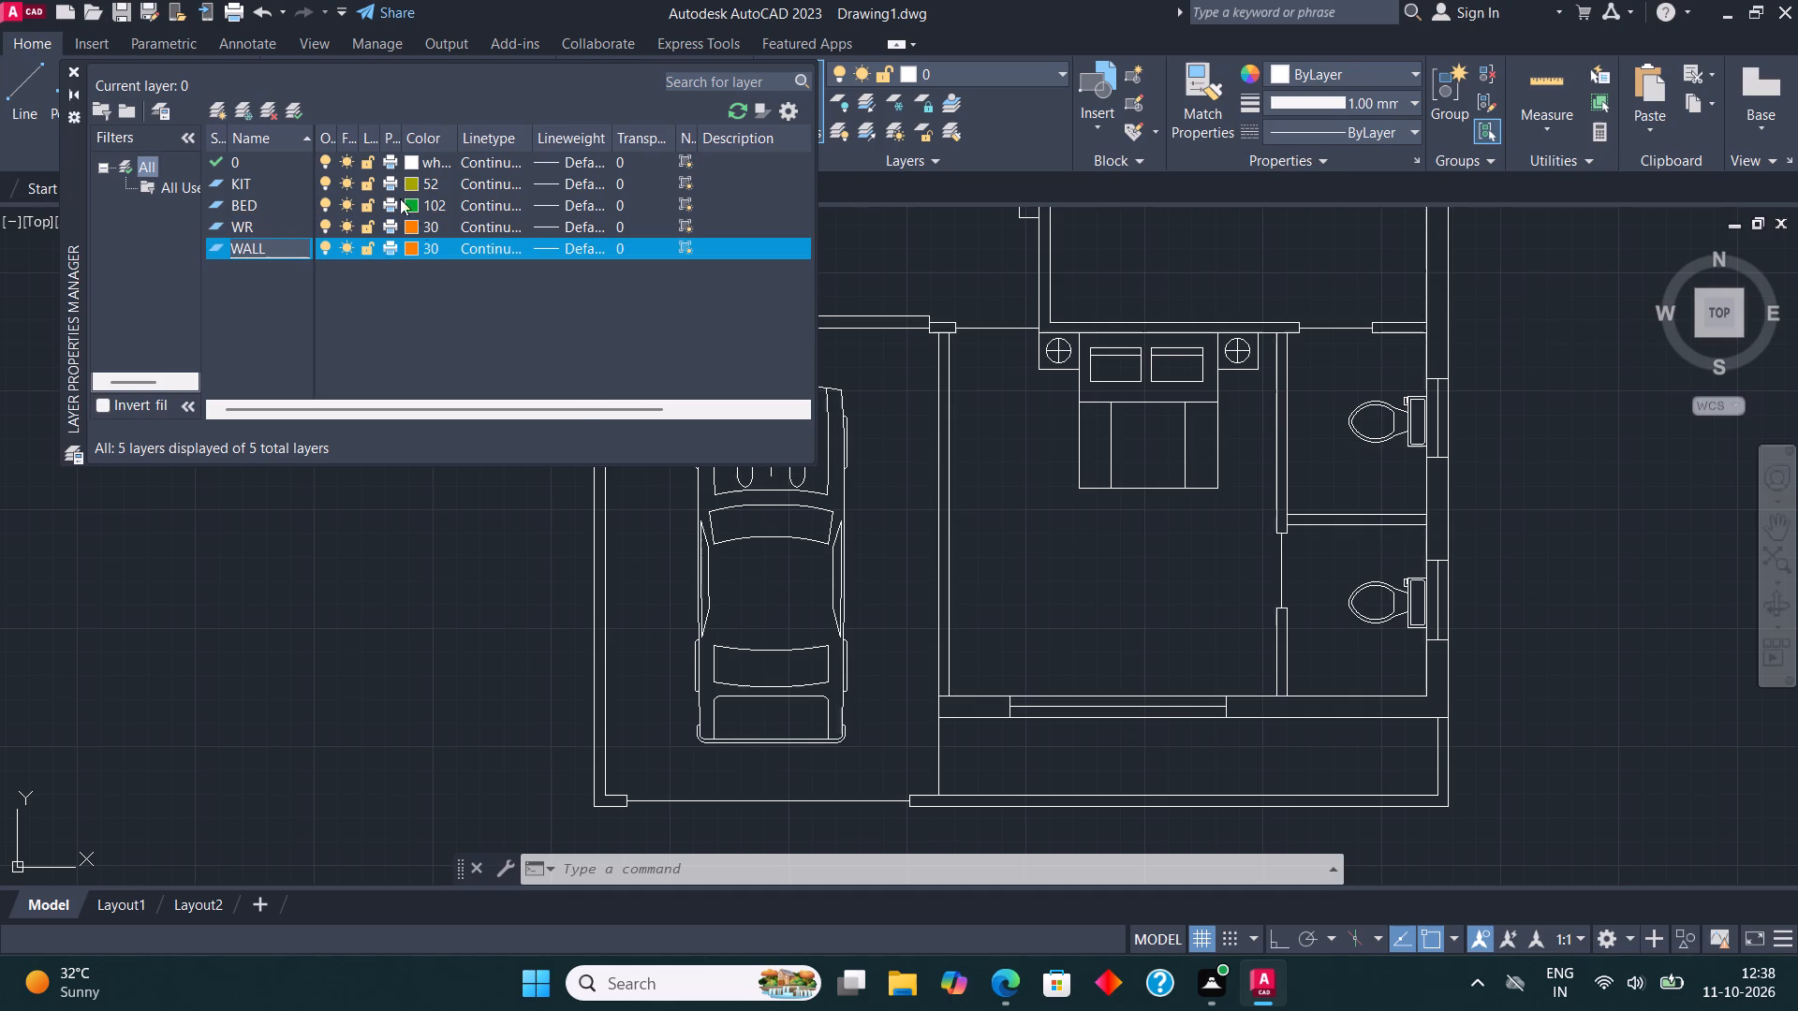
pyautogui.click(413, 250)
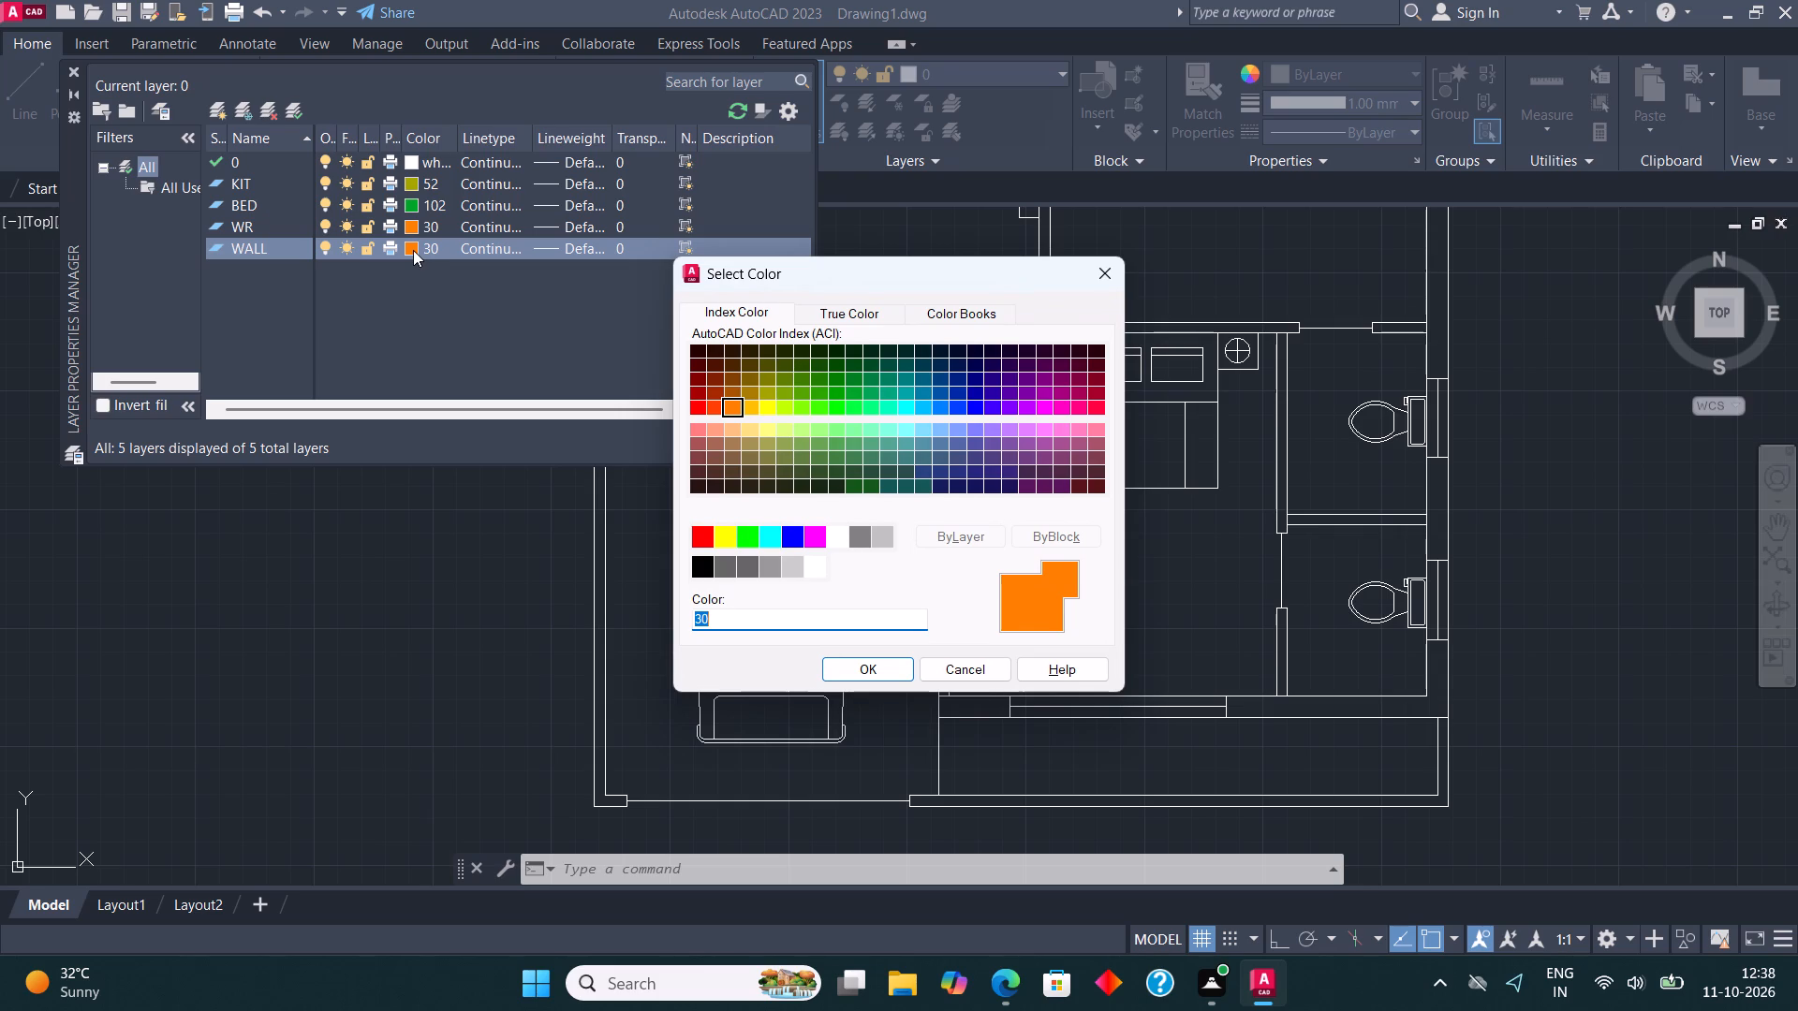
pyautogui.click(928, 406)
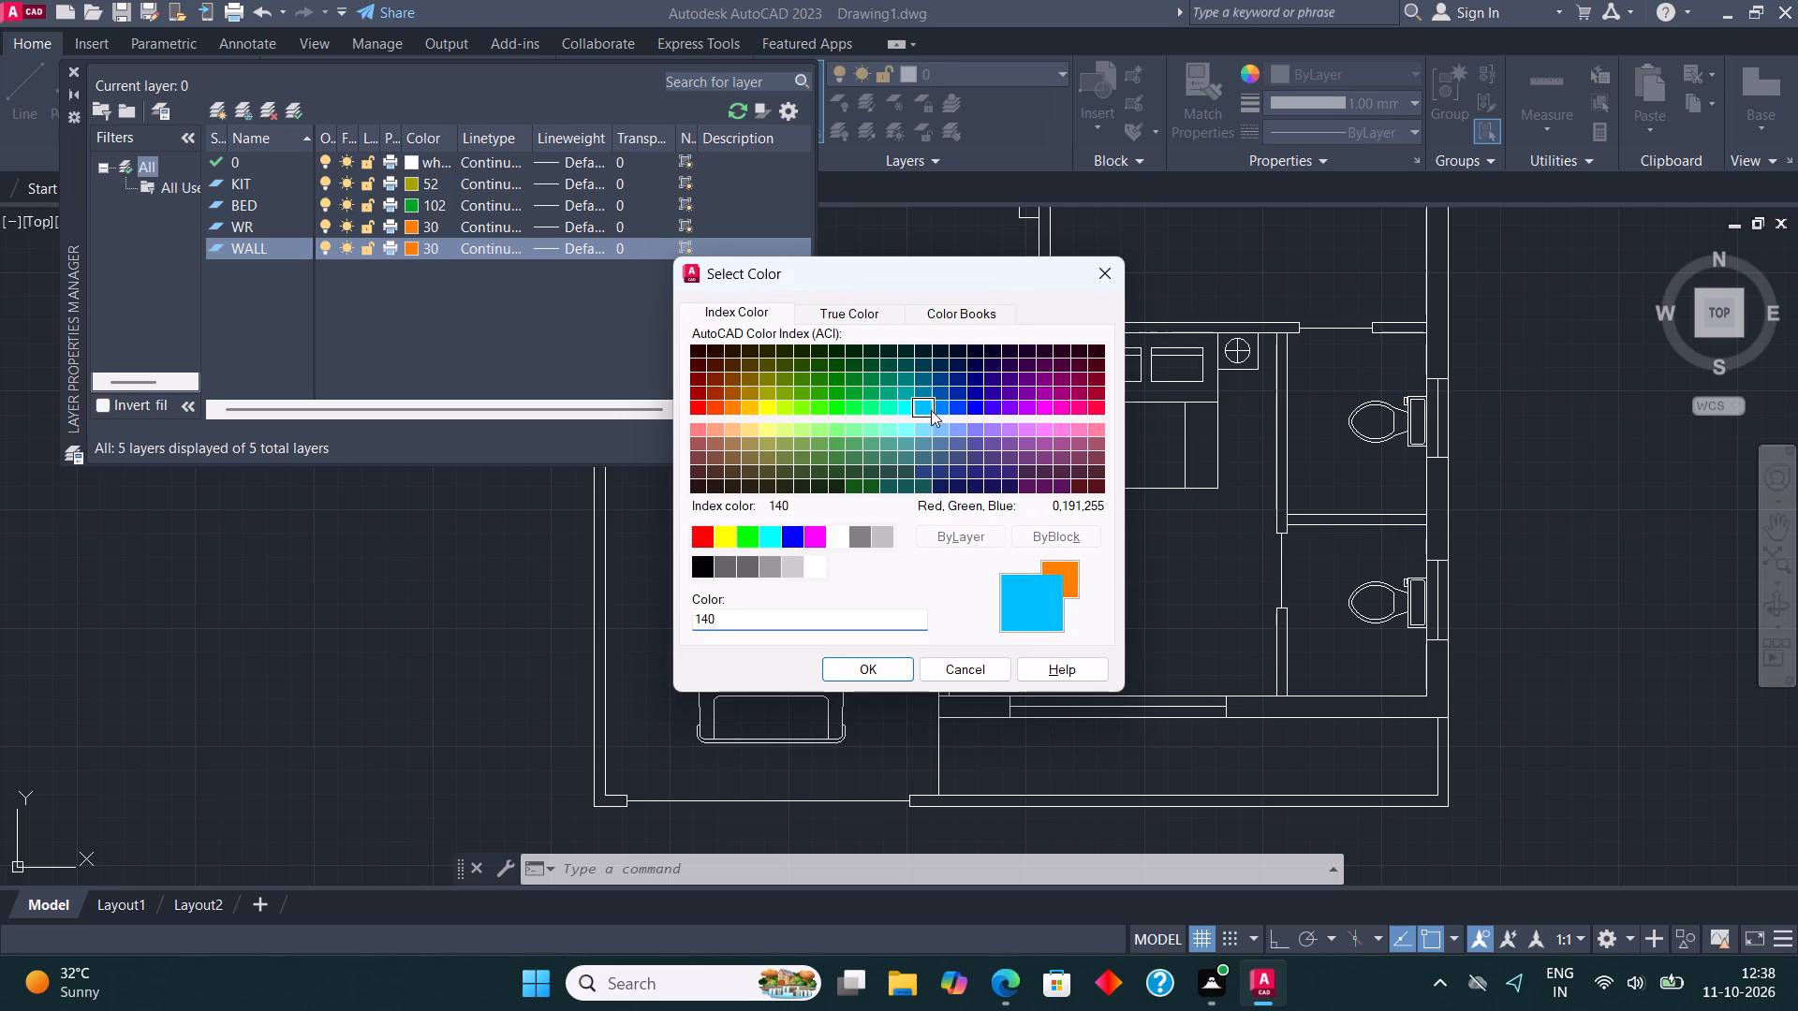
pyautogui.click(897, 675)
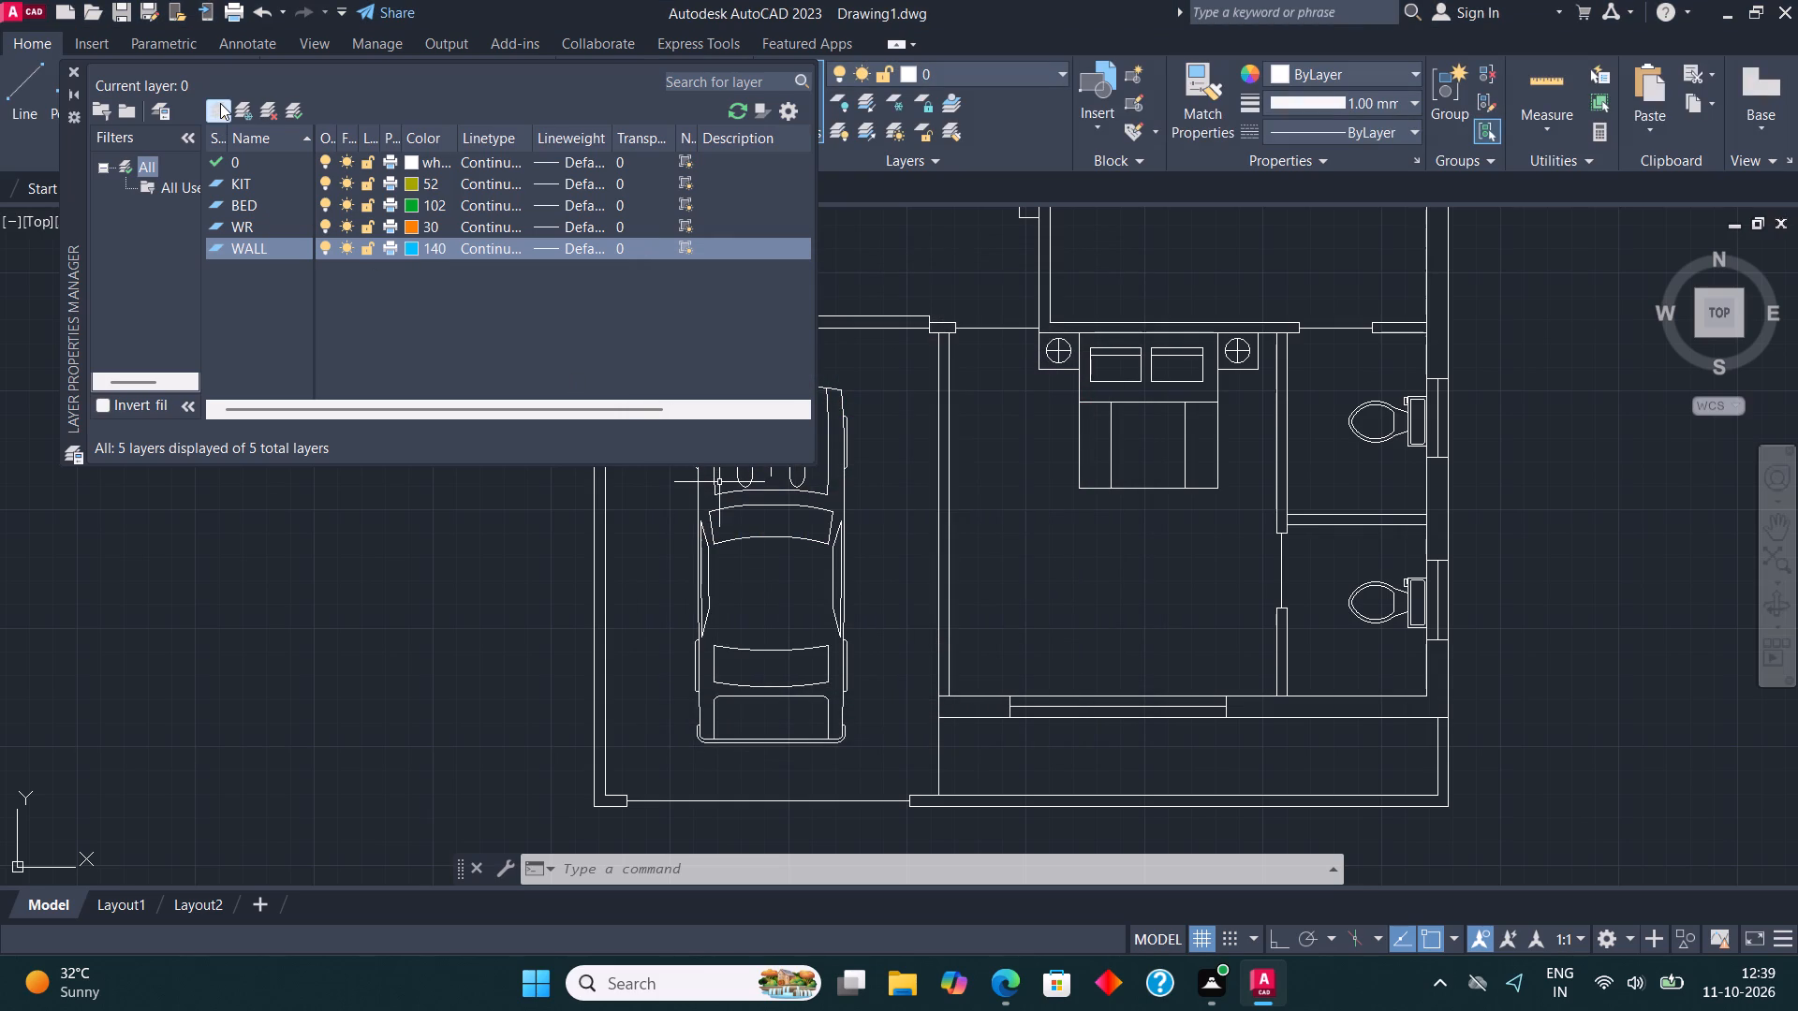
# Create a new layer named WIND with index colour 210.
pyautogui.click(220, 103)
pyautogui.write('WIND')
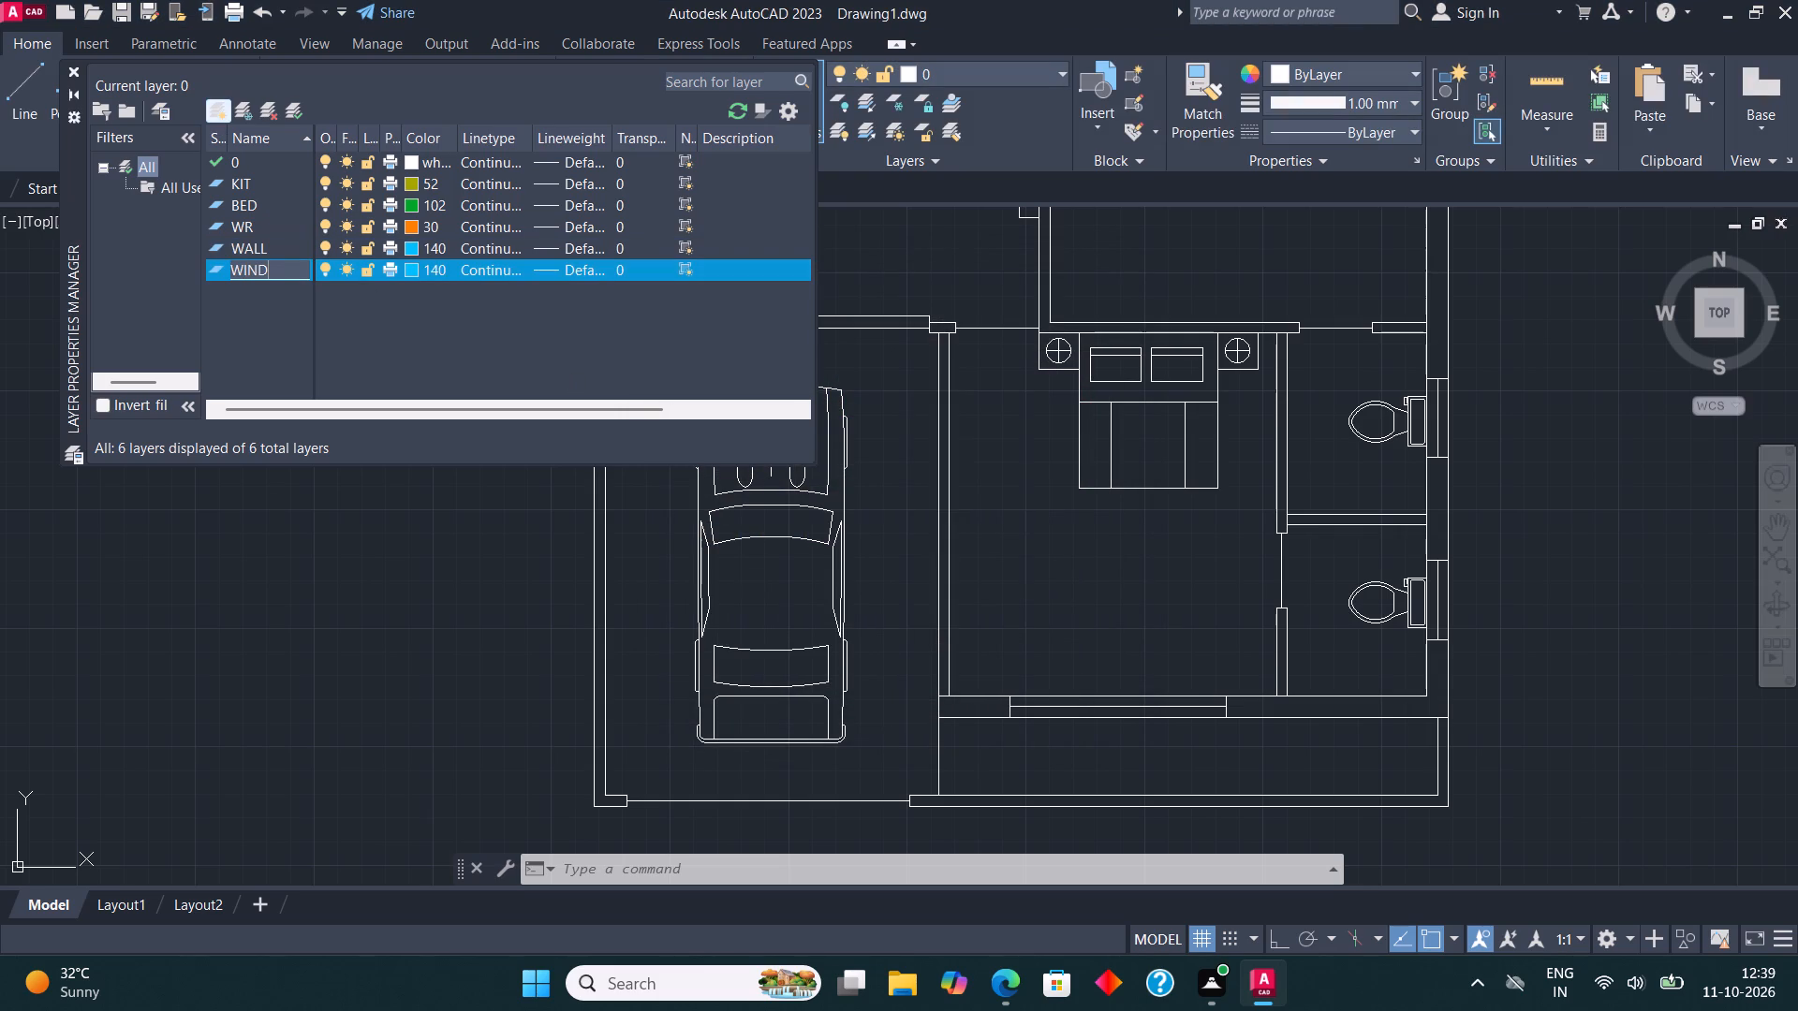
pyautogui.click(413, 270)
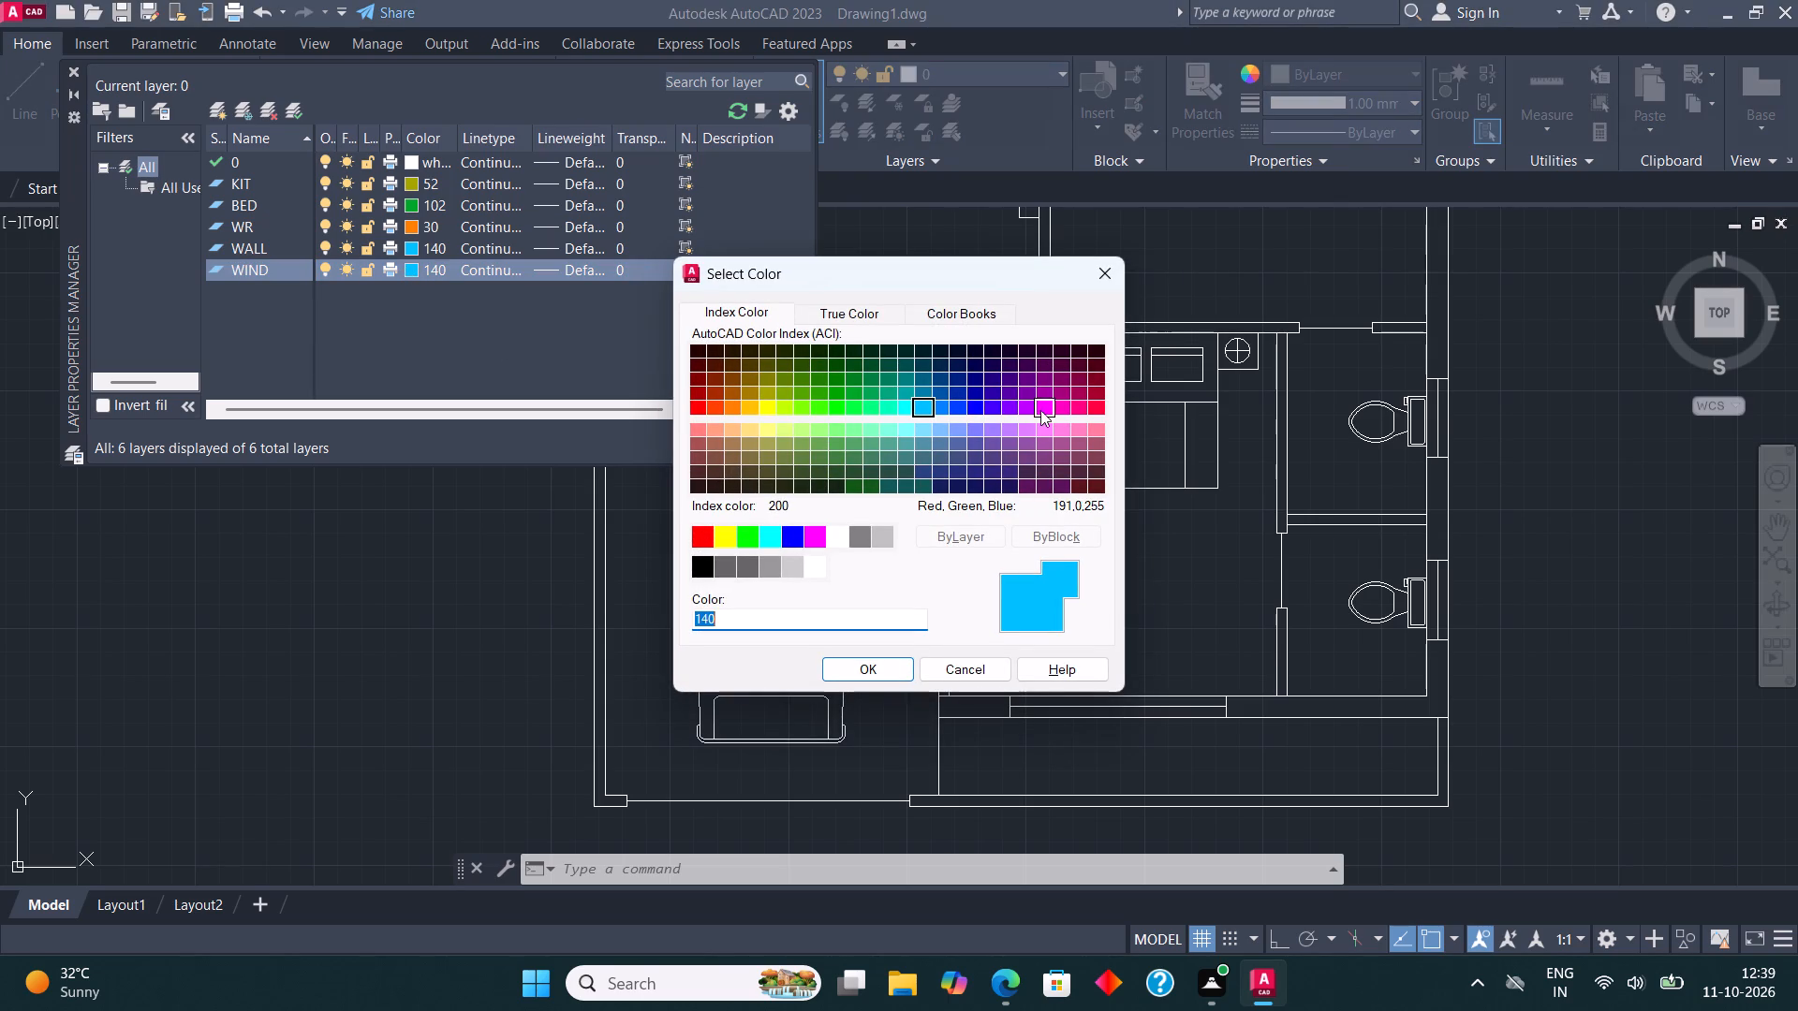
pyautogui.click(1040, 410)
pyautogui.click(876, 668)
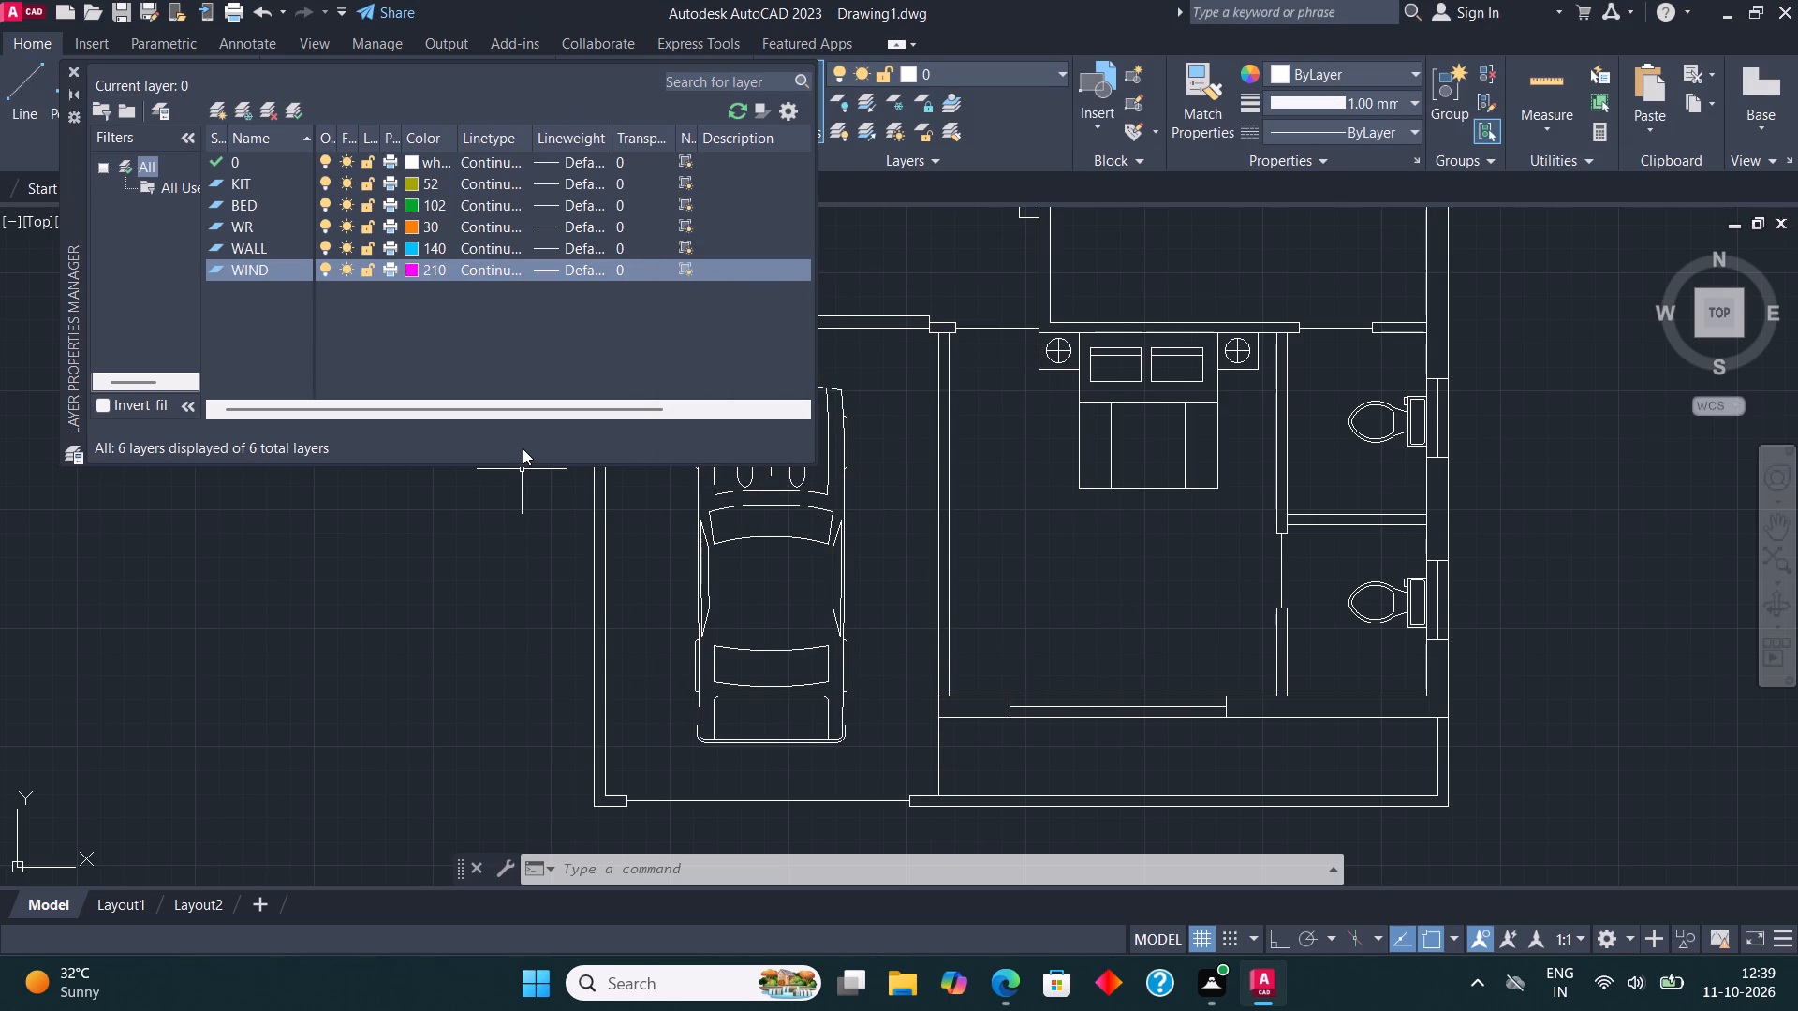
# Create a new layer named FUR with index colour 191 and close the layer manager.
pyautogui.click(216, 111)
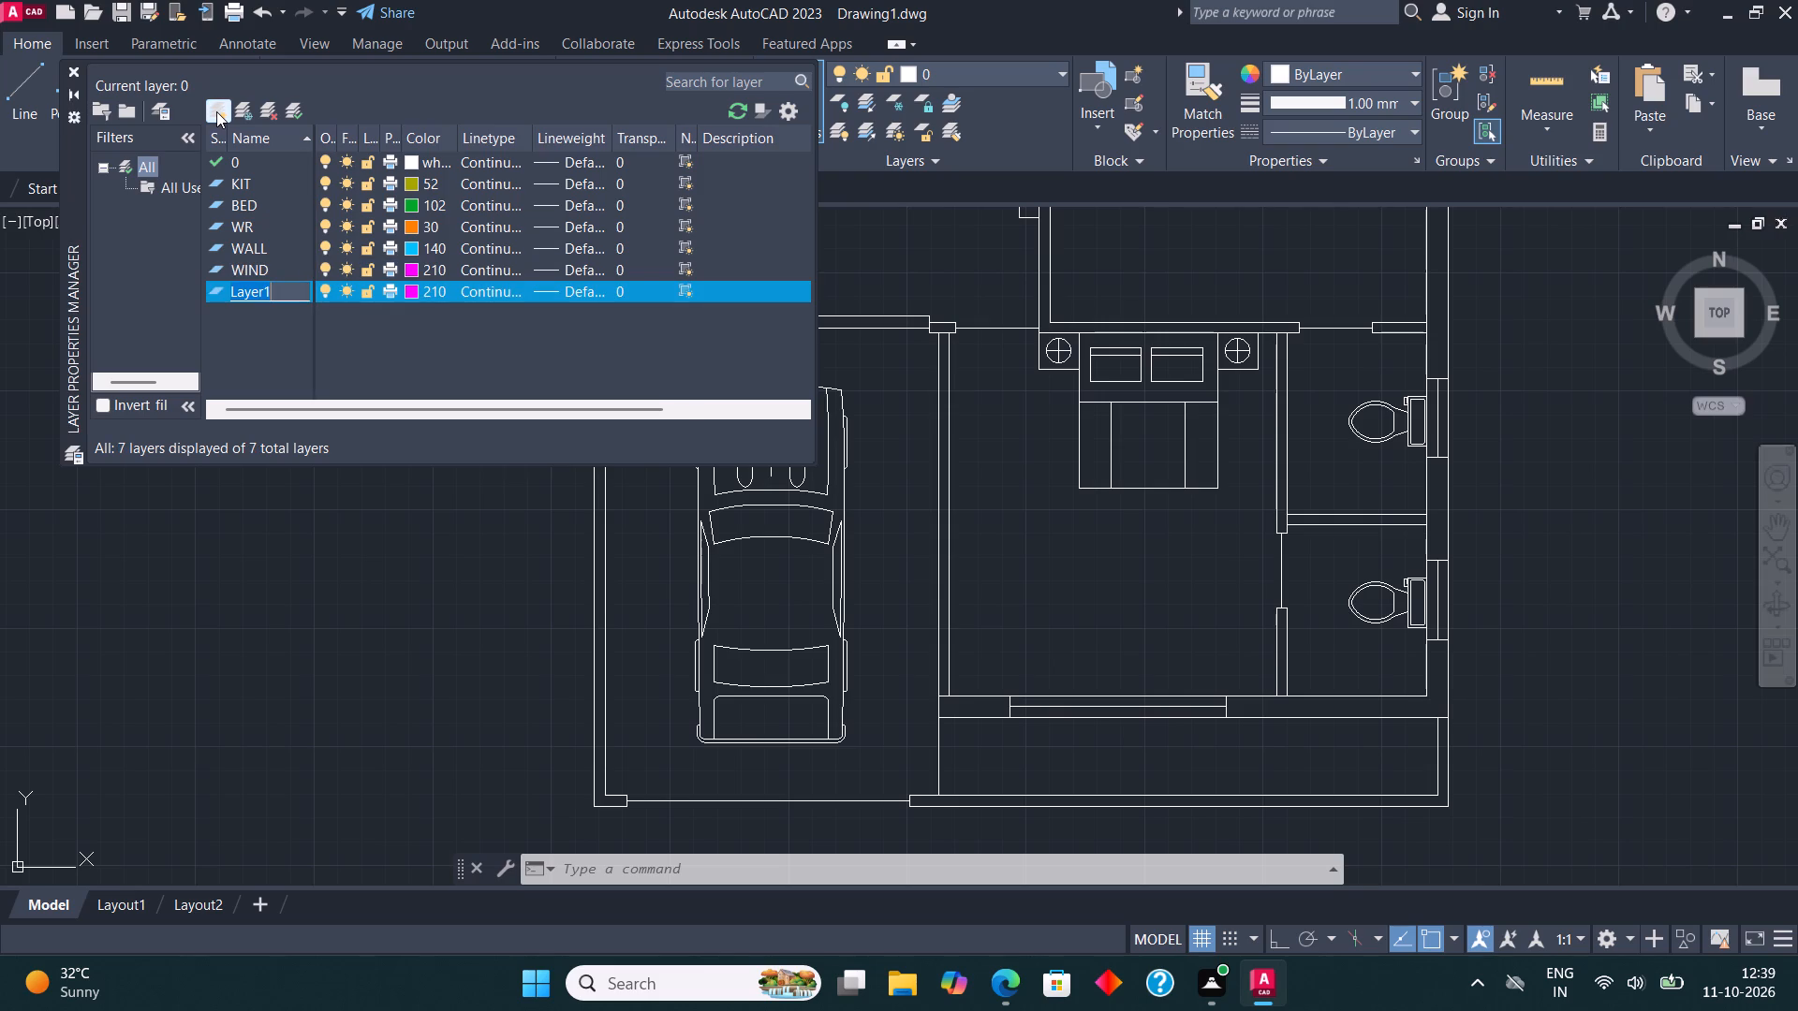
pyautogui.write('FUR')
pyautogui.click(412, 292)
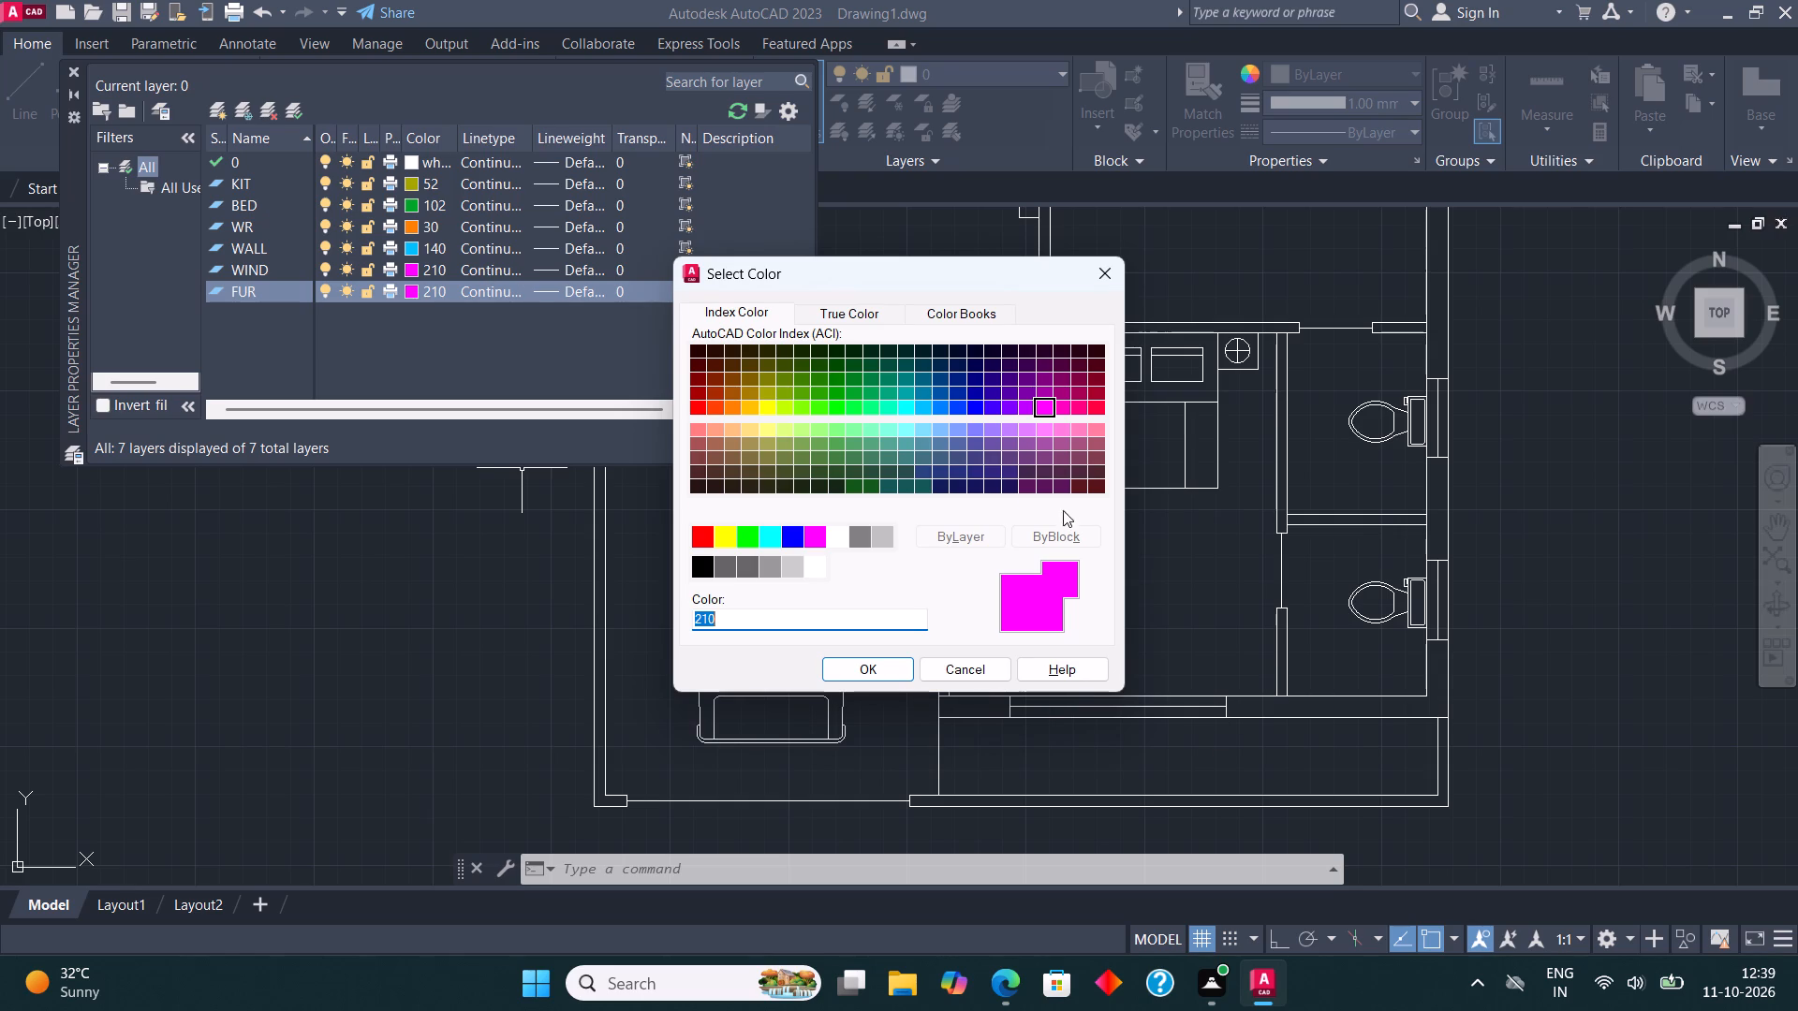
pyautogui.click(1012, 426)
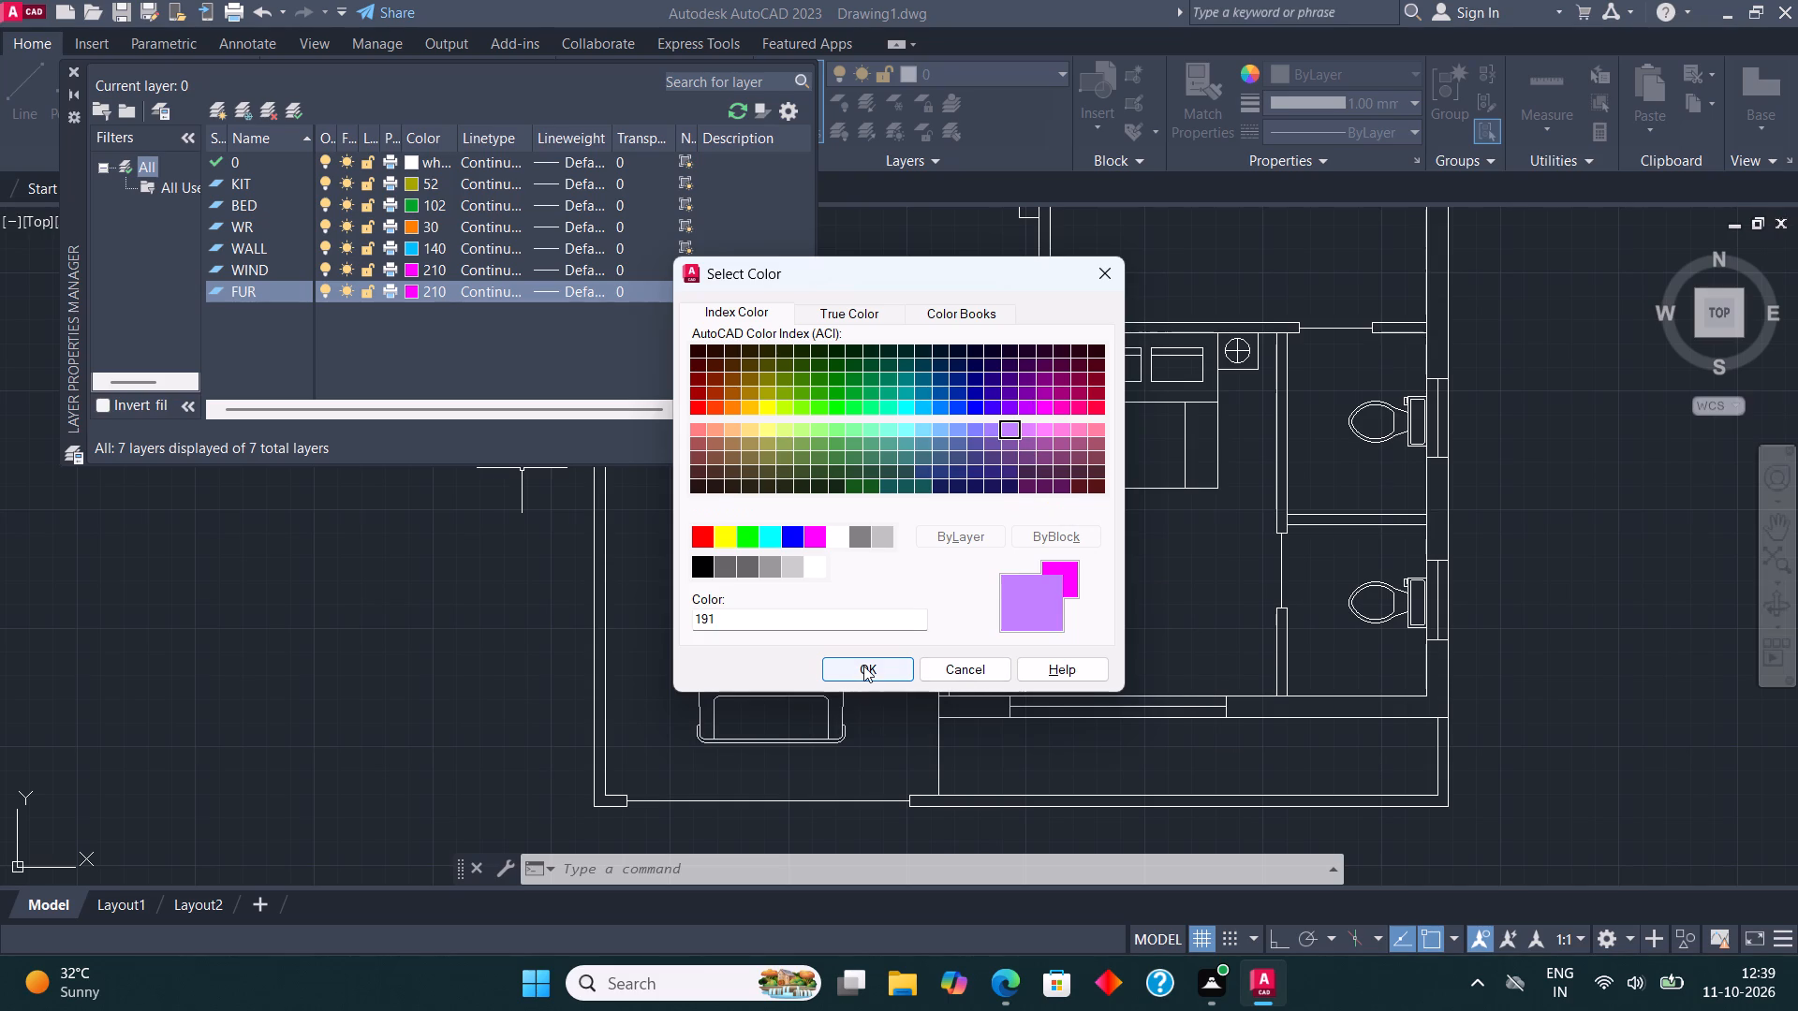
pyautogui.click(863, 666)
pyautogui.click(70, 65)
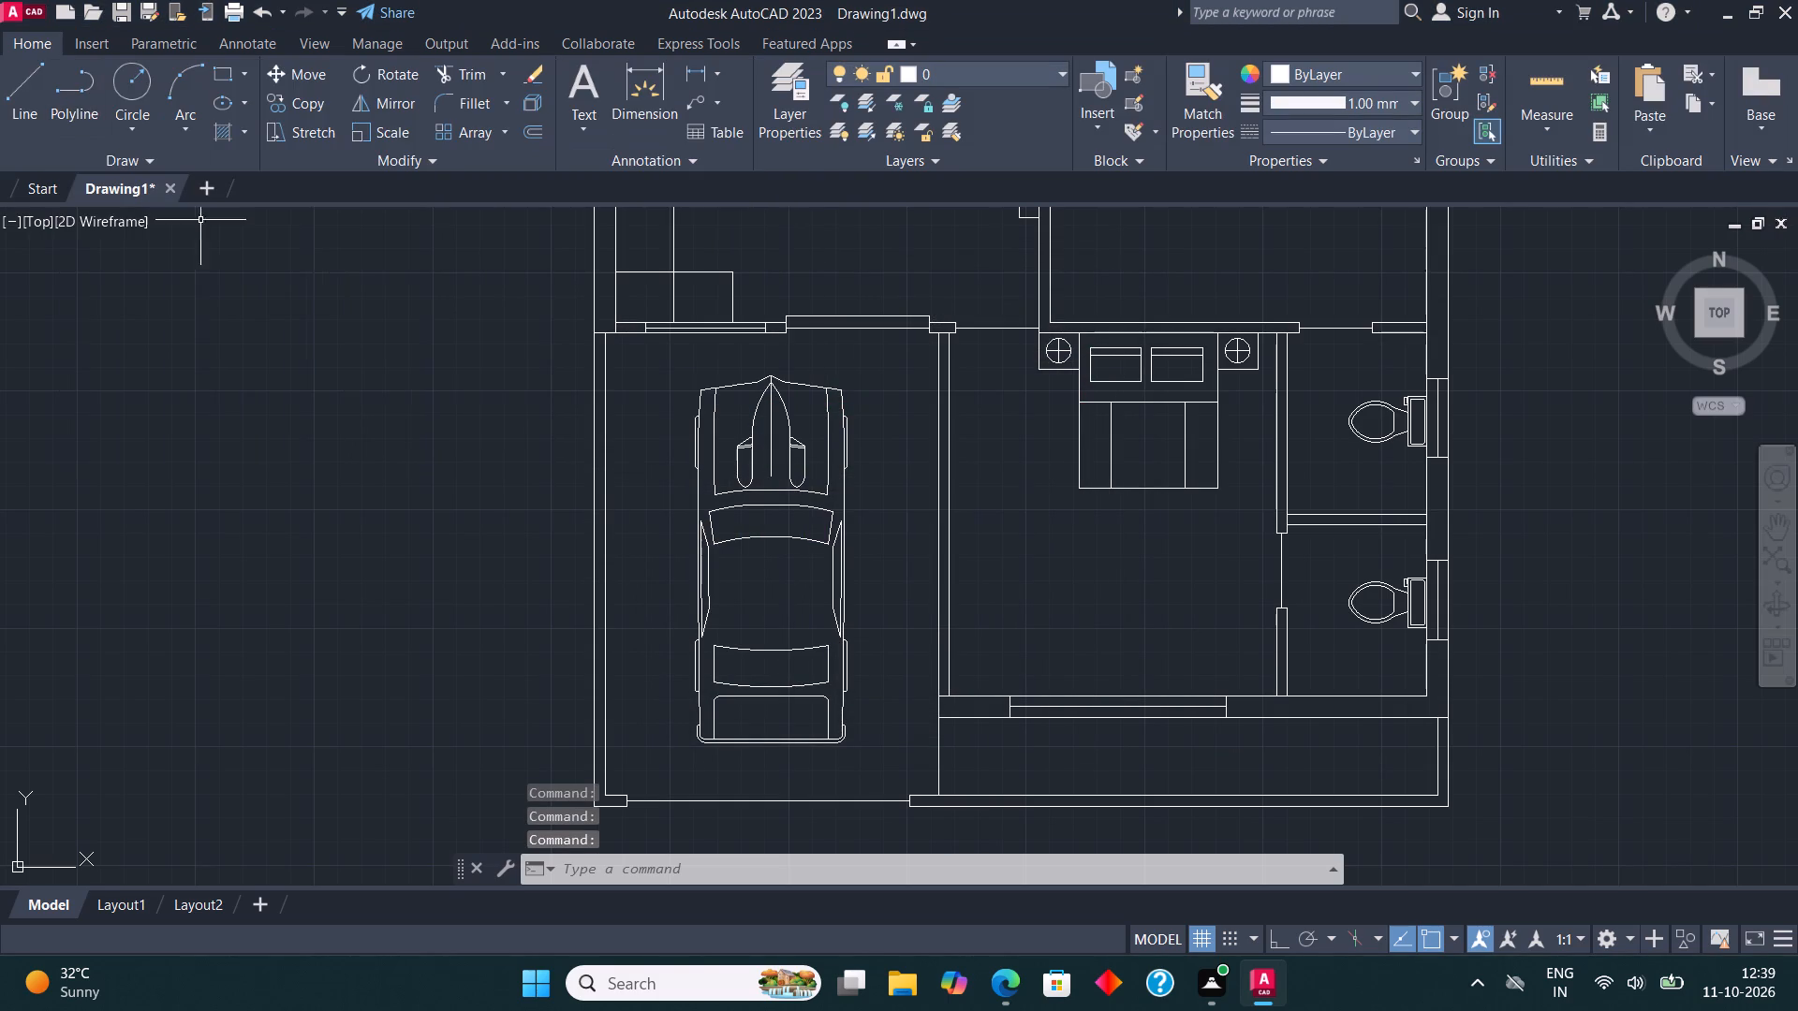
# Create a new layer named GRASS with index colour 84 and close the layer manager.
pyautogui.scroll(-1, 607, 507)
pyautogui.scroll(1, 934, 676)
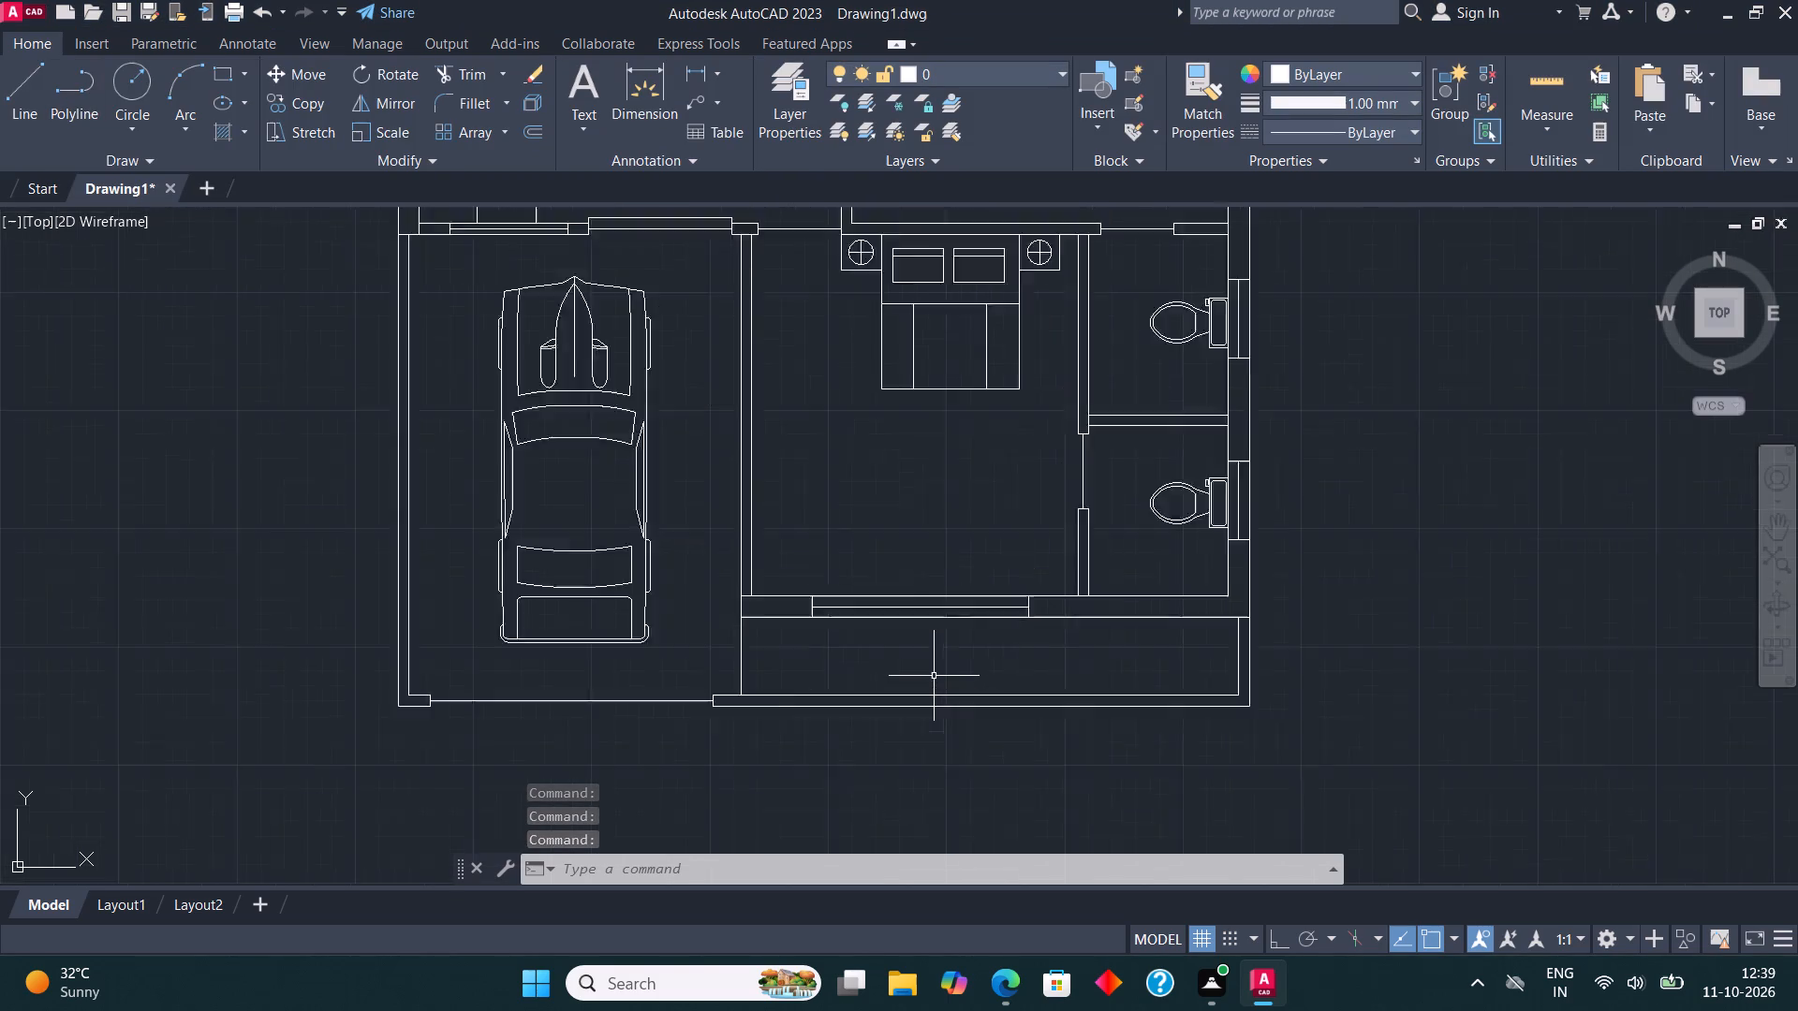
pyautogui.scroll(1, 934, 676)
pyautogui.moveTo(903, 670); pyautogui.dragTo(707, 654, button='middle')
pyautogui.click(979, 78)
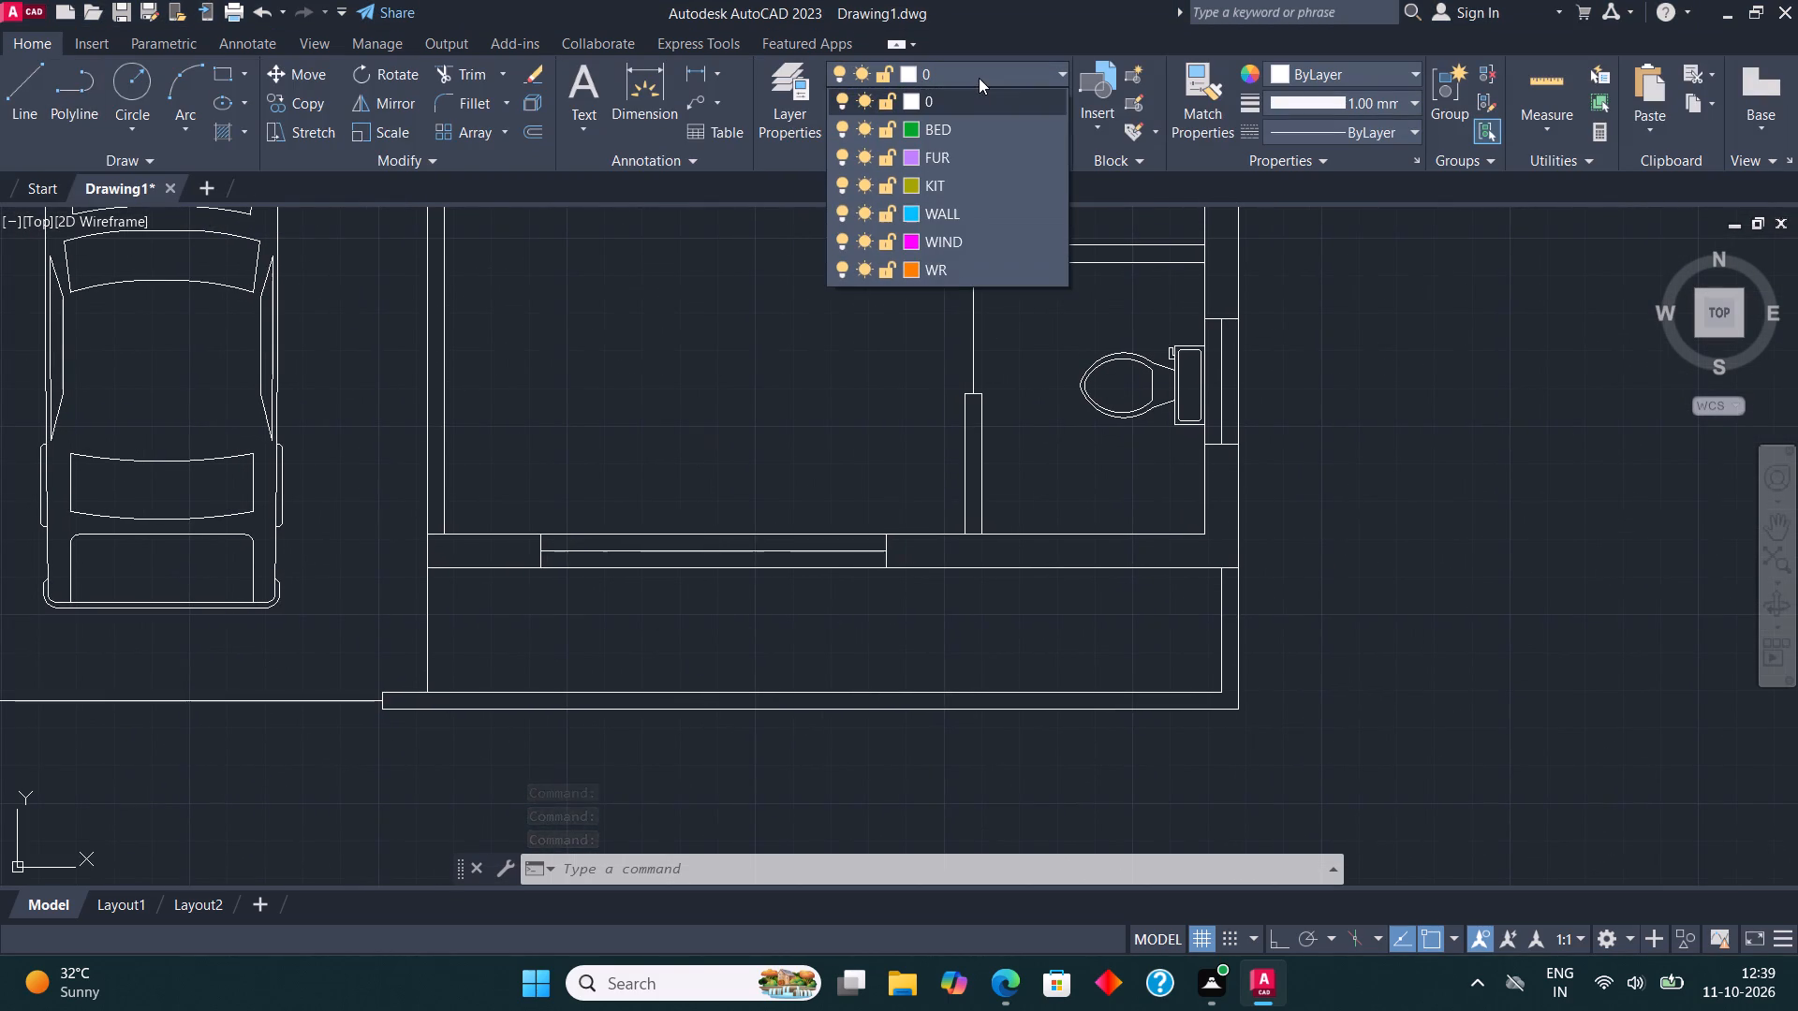
pyautogui.press('Escape')
pyautogui.click(798, 67)
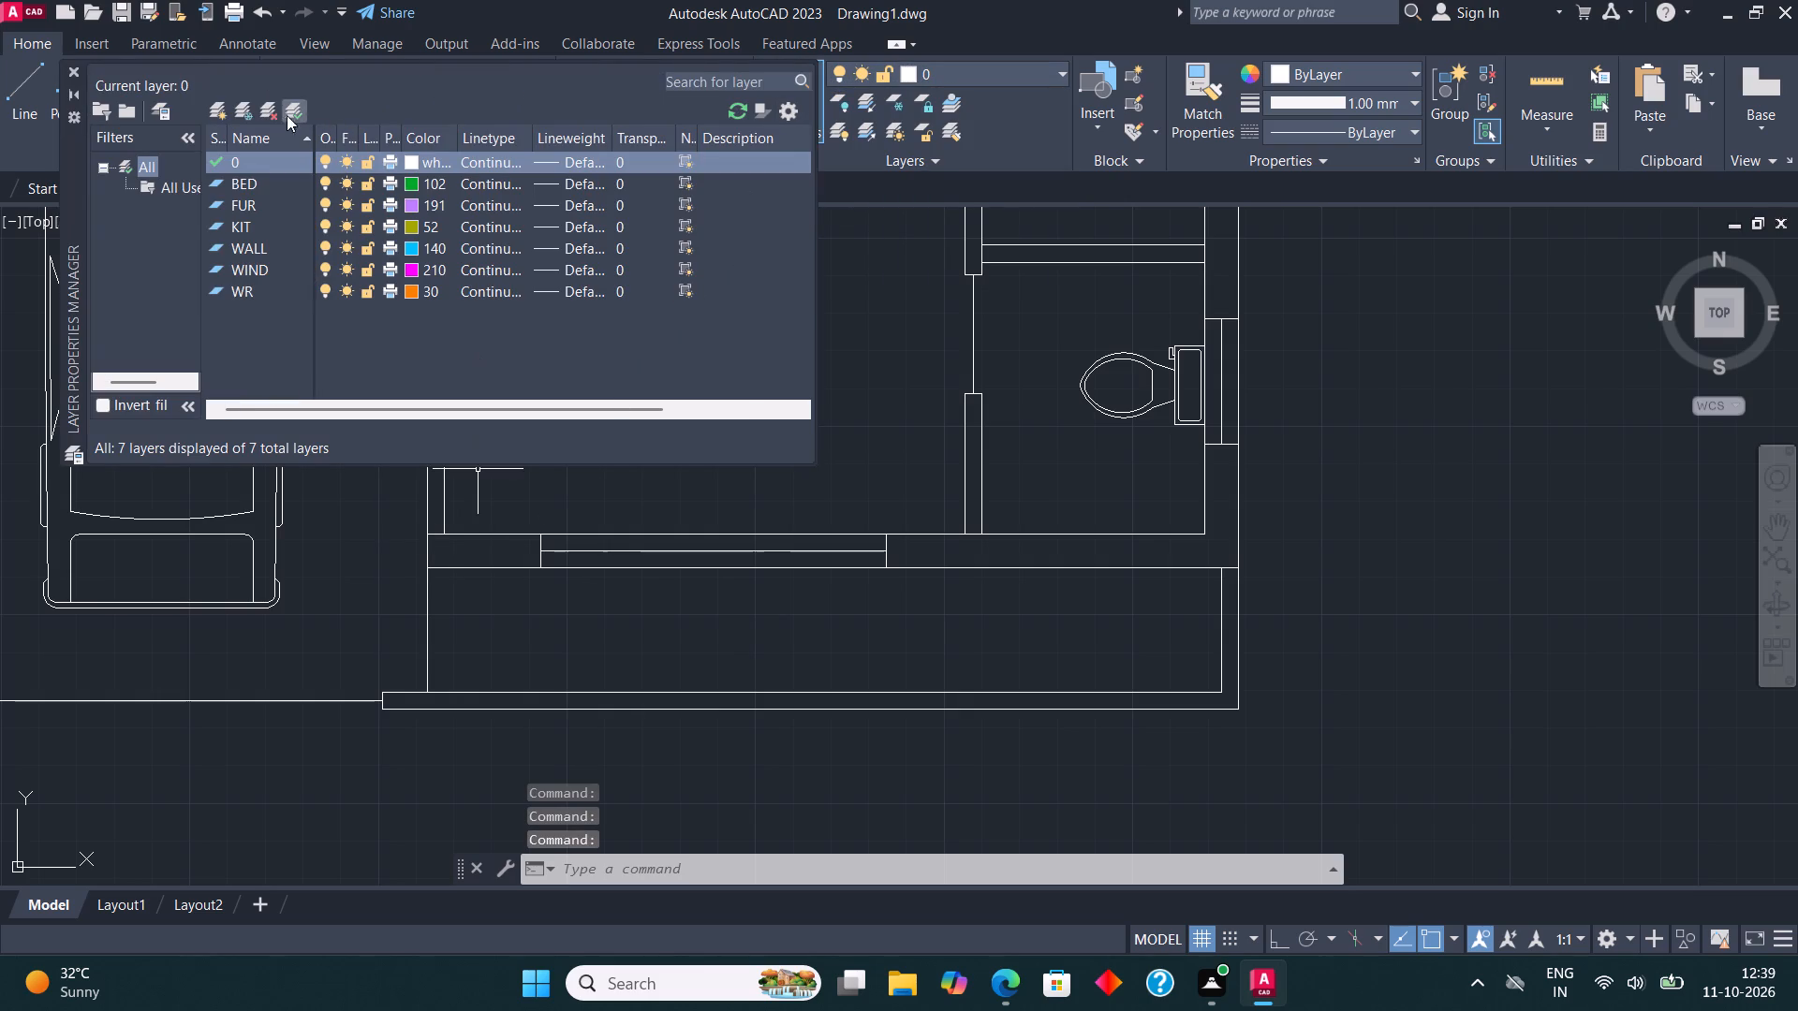
pyautogui.click(224, 108)
pyautogui.write('GRASS')
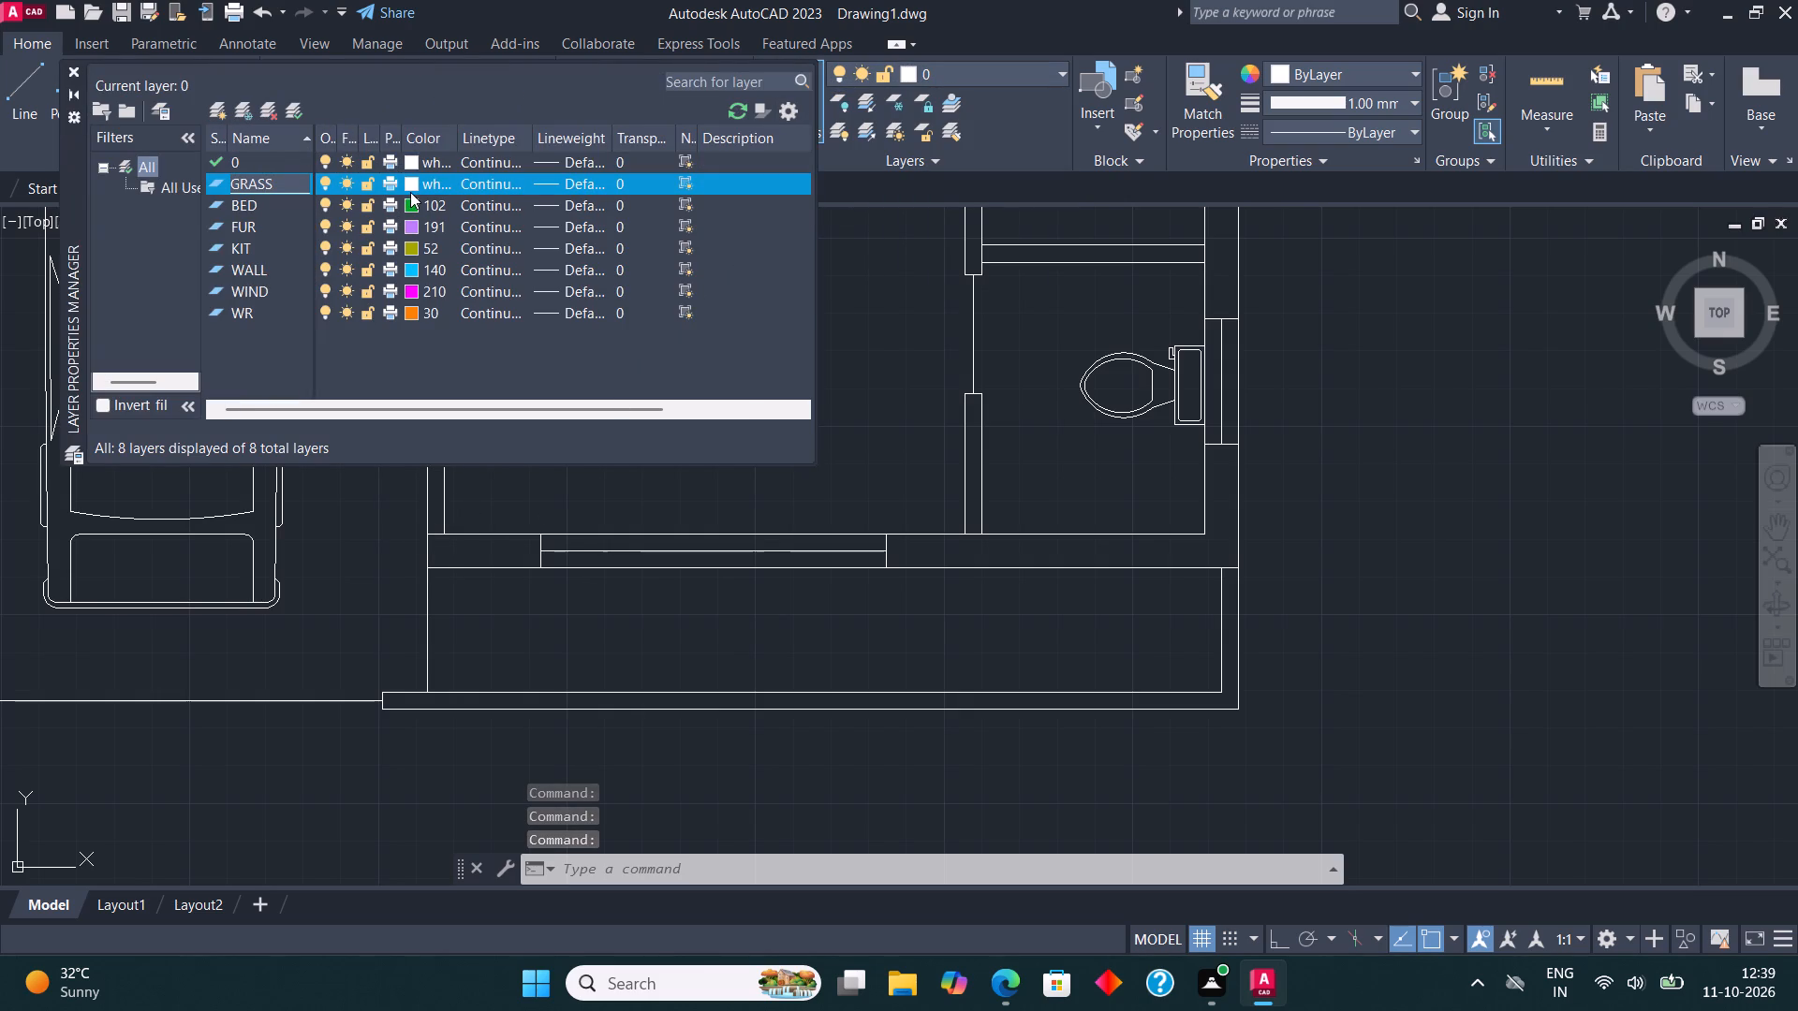
pyautogui.click(408, 180)
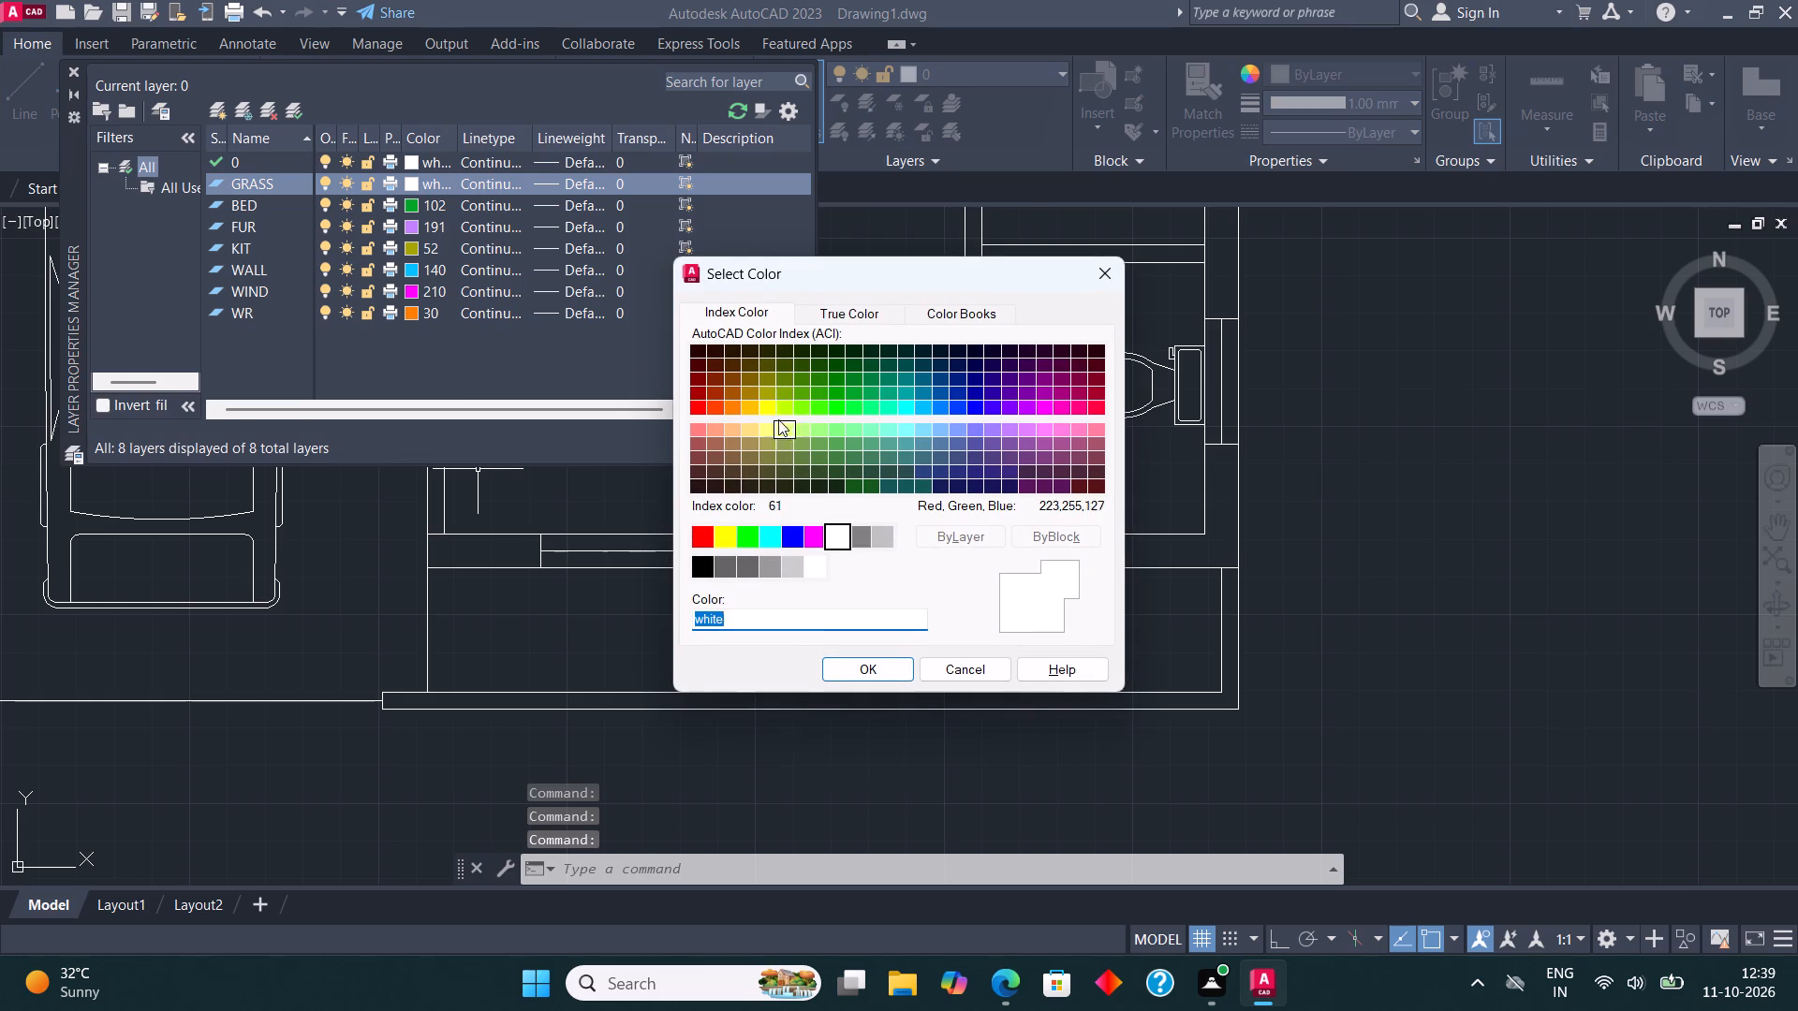
pyautogui.click(818, 375)
pyautogui.click(845, 669)
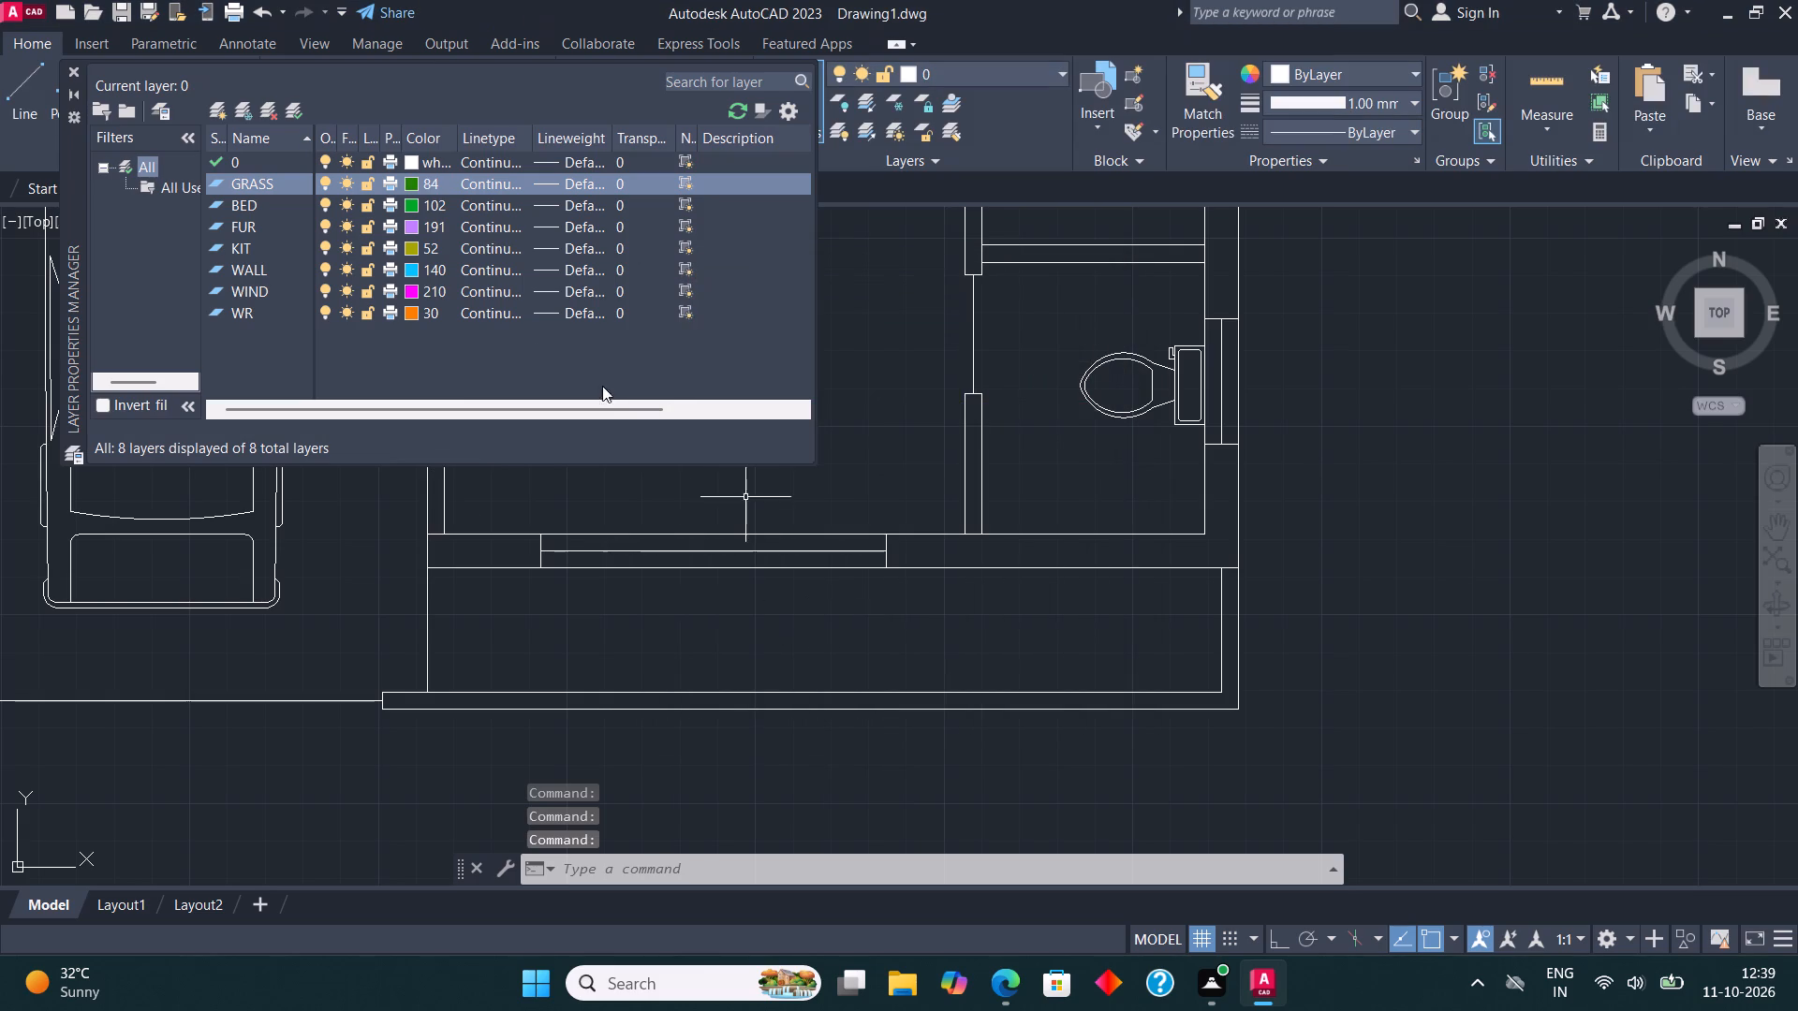
pyautogui.click(70, 66)
# Make GRASS the current layer and fill the strip below the front bedroom with a SOLID hatch.
pyautogui.click(968, 76)
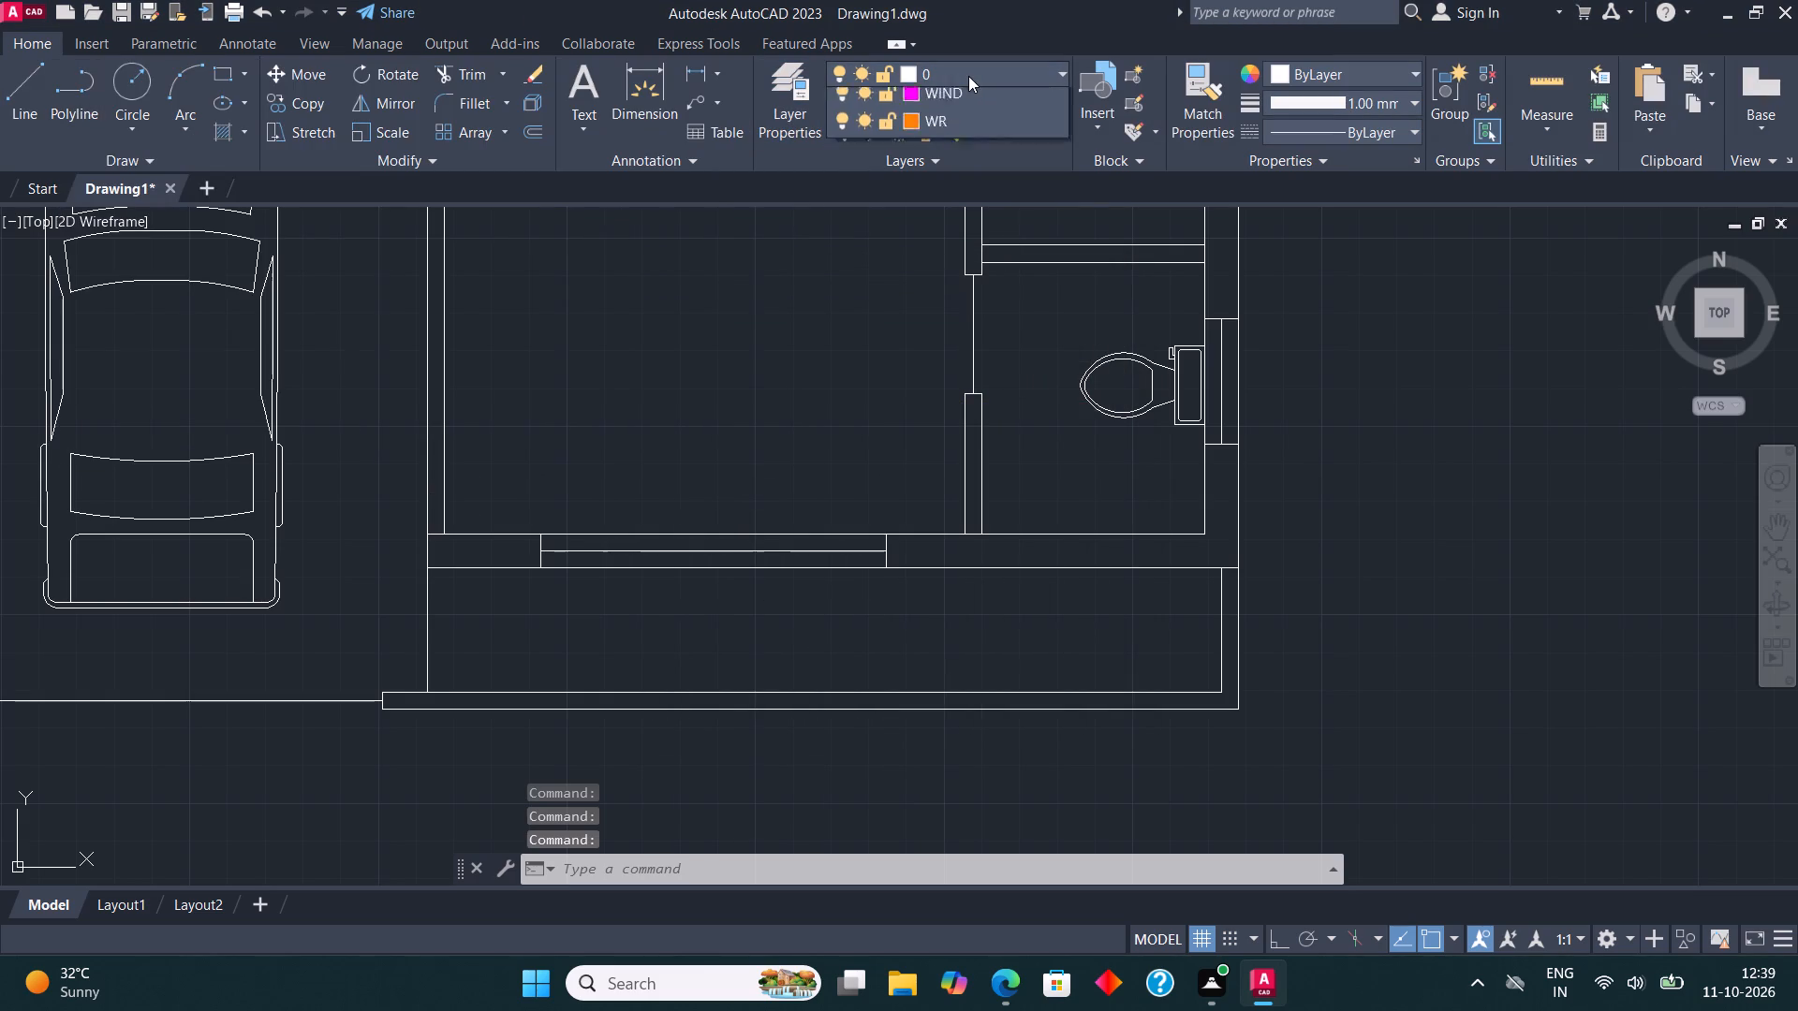
pyautogui.click(976, 191)
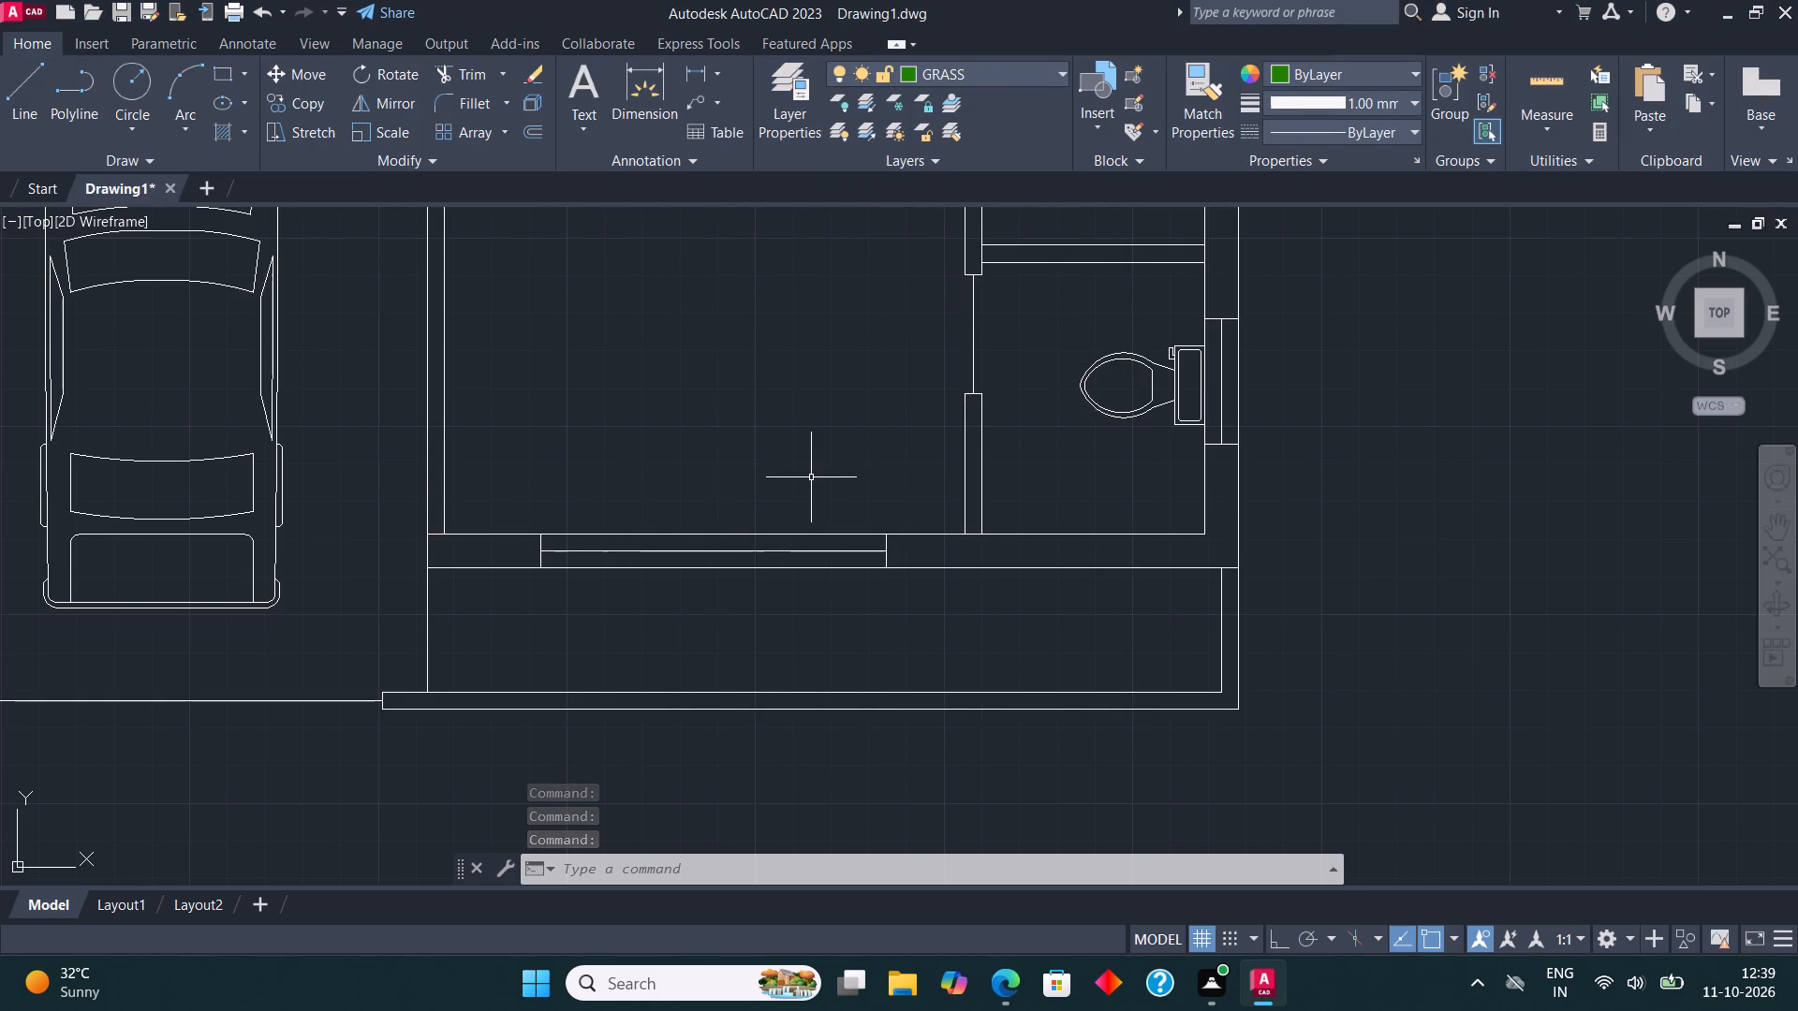
pyautogui.press('h')
pyautogui.press('Return')
pyautogui.click(799, 652)
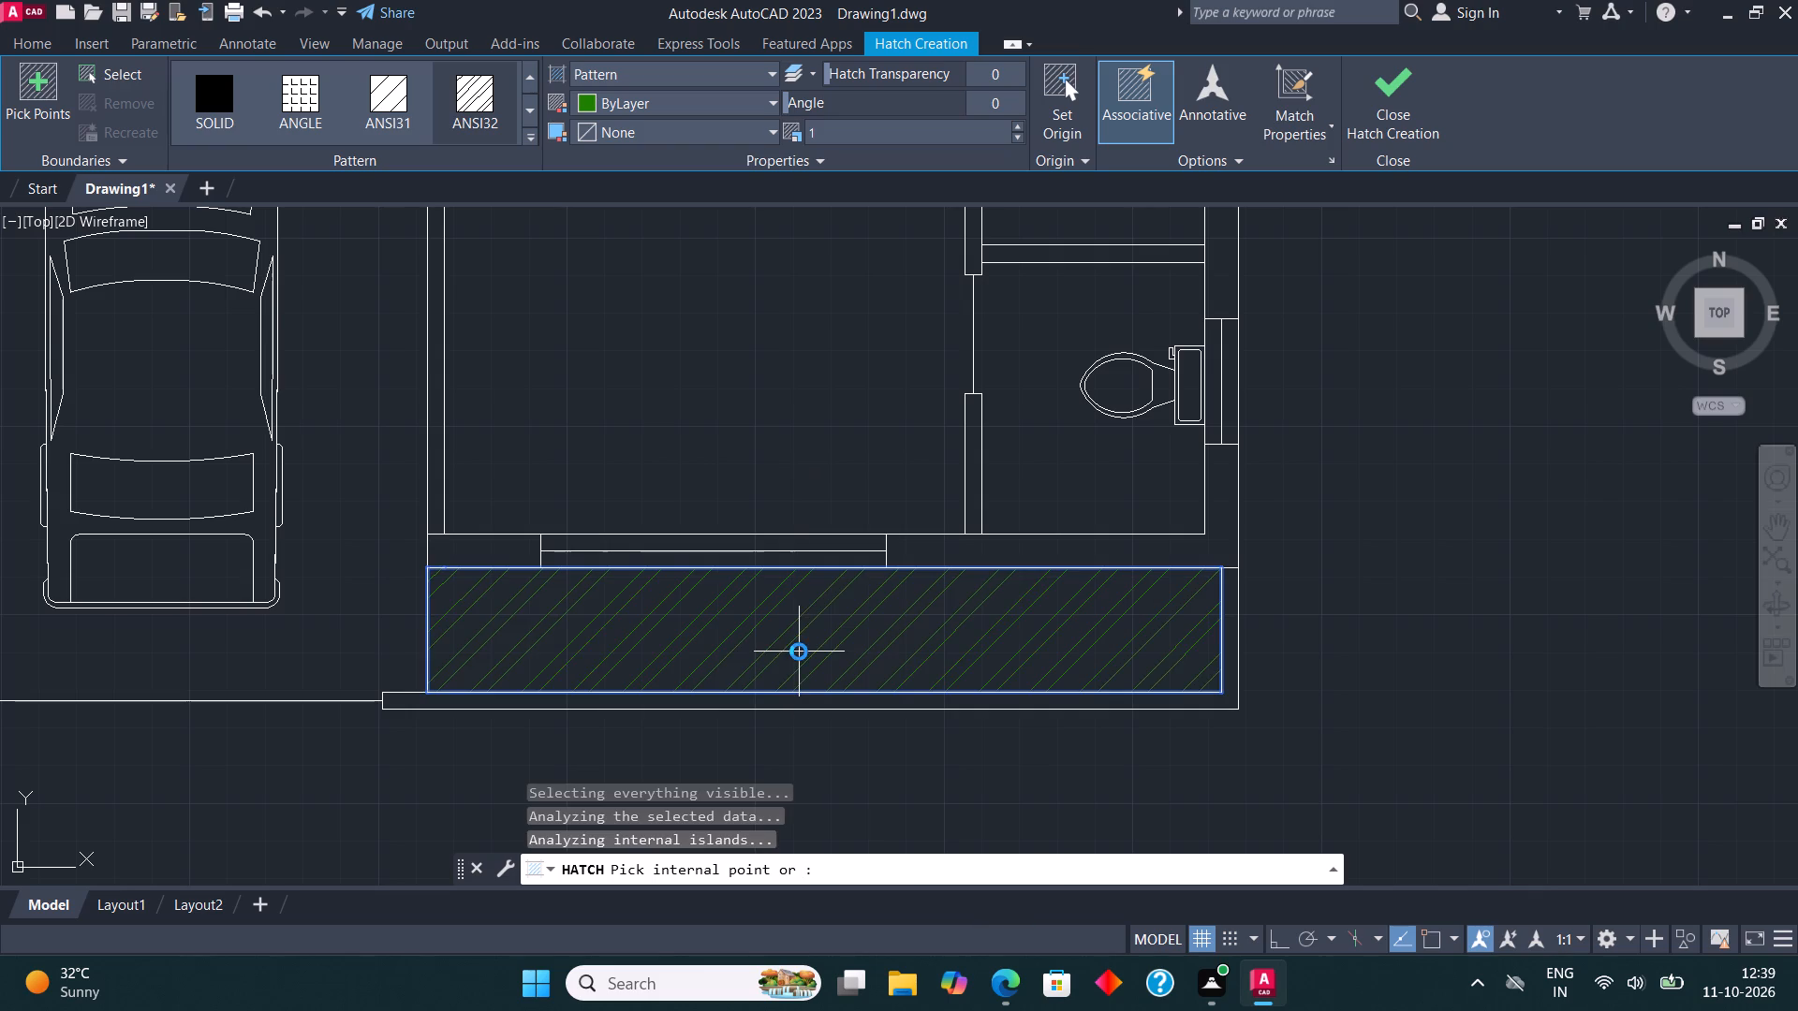
pyautogui.click(190, 80)
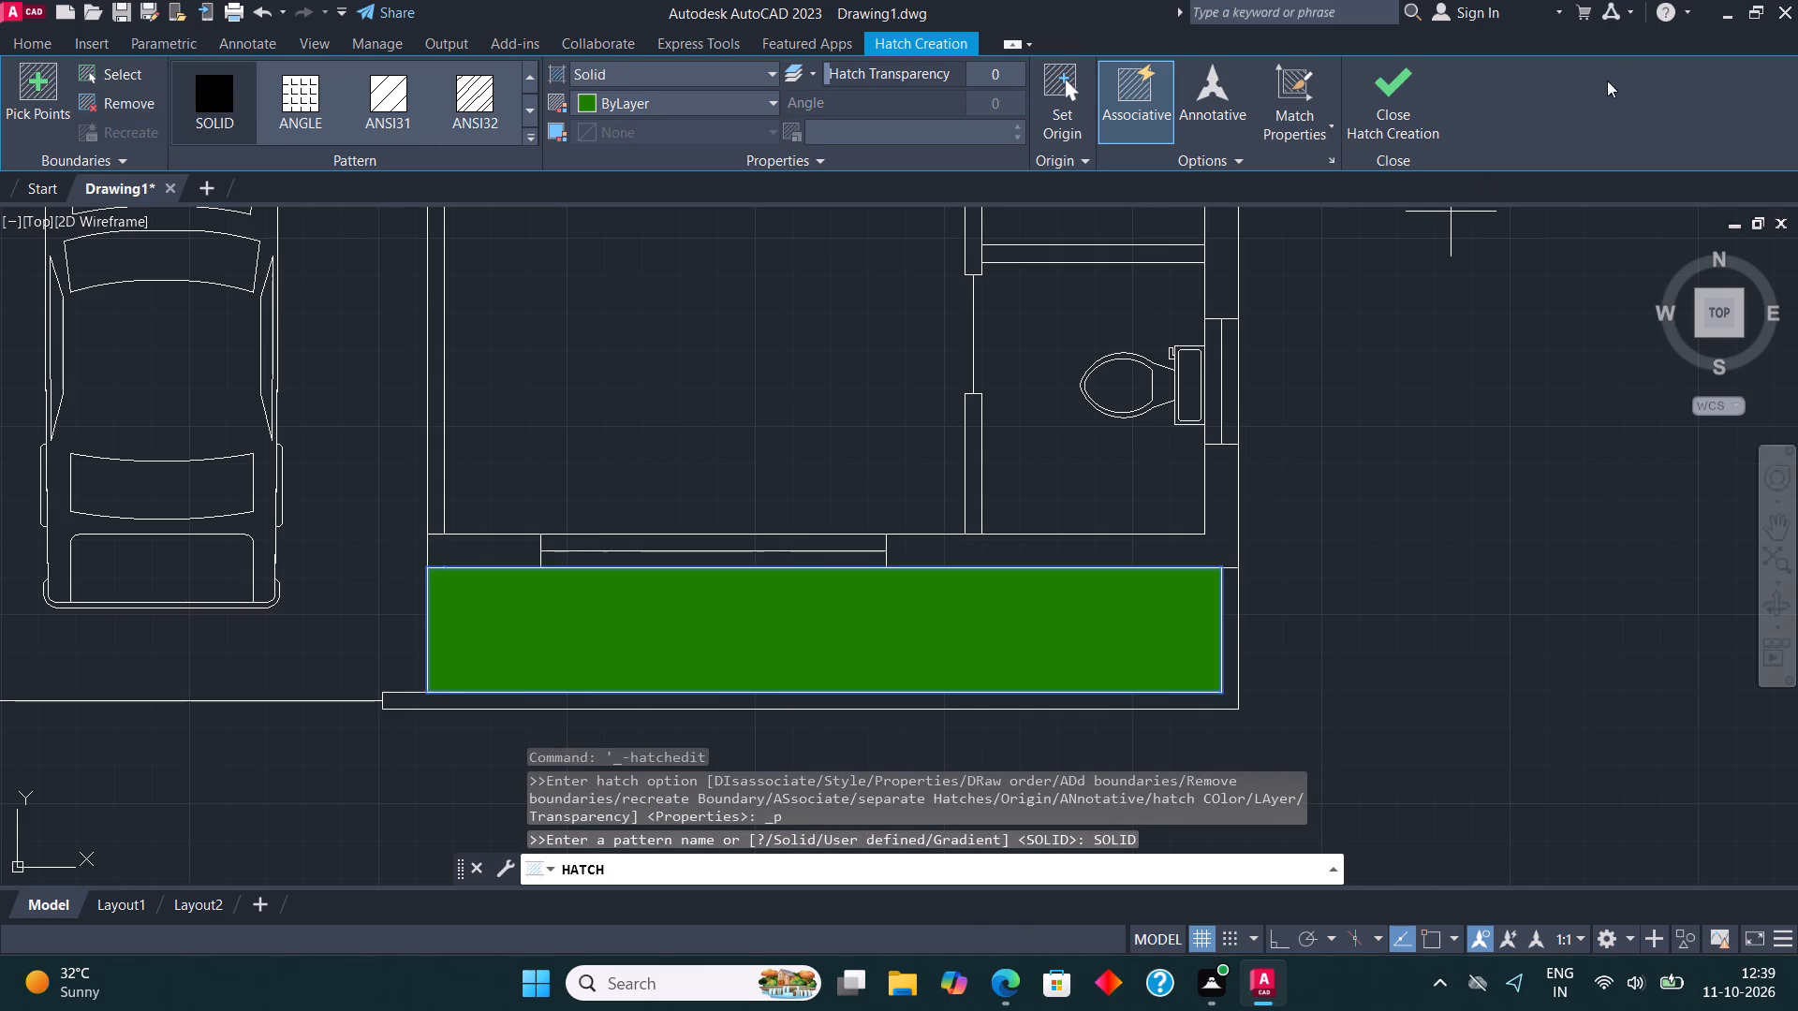
pyautogui.click(1404, 83)
# Assign the bed and both bedside tables in the bedroom beside the garage to the BED layer.
pyautogui.scroll(-2, 975, 445)
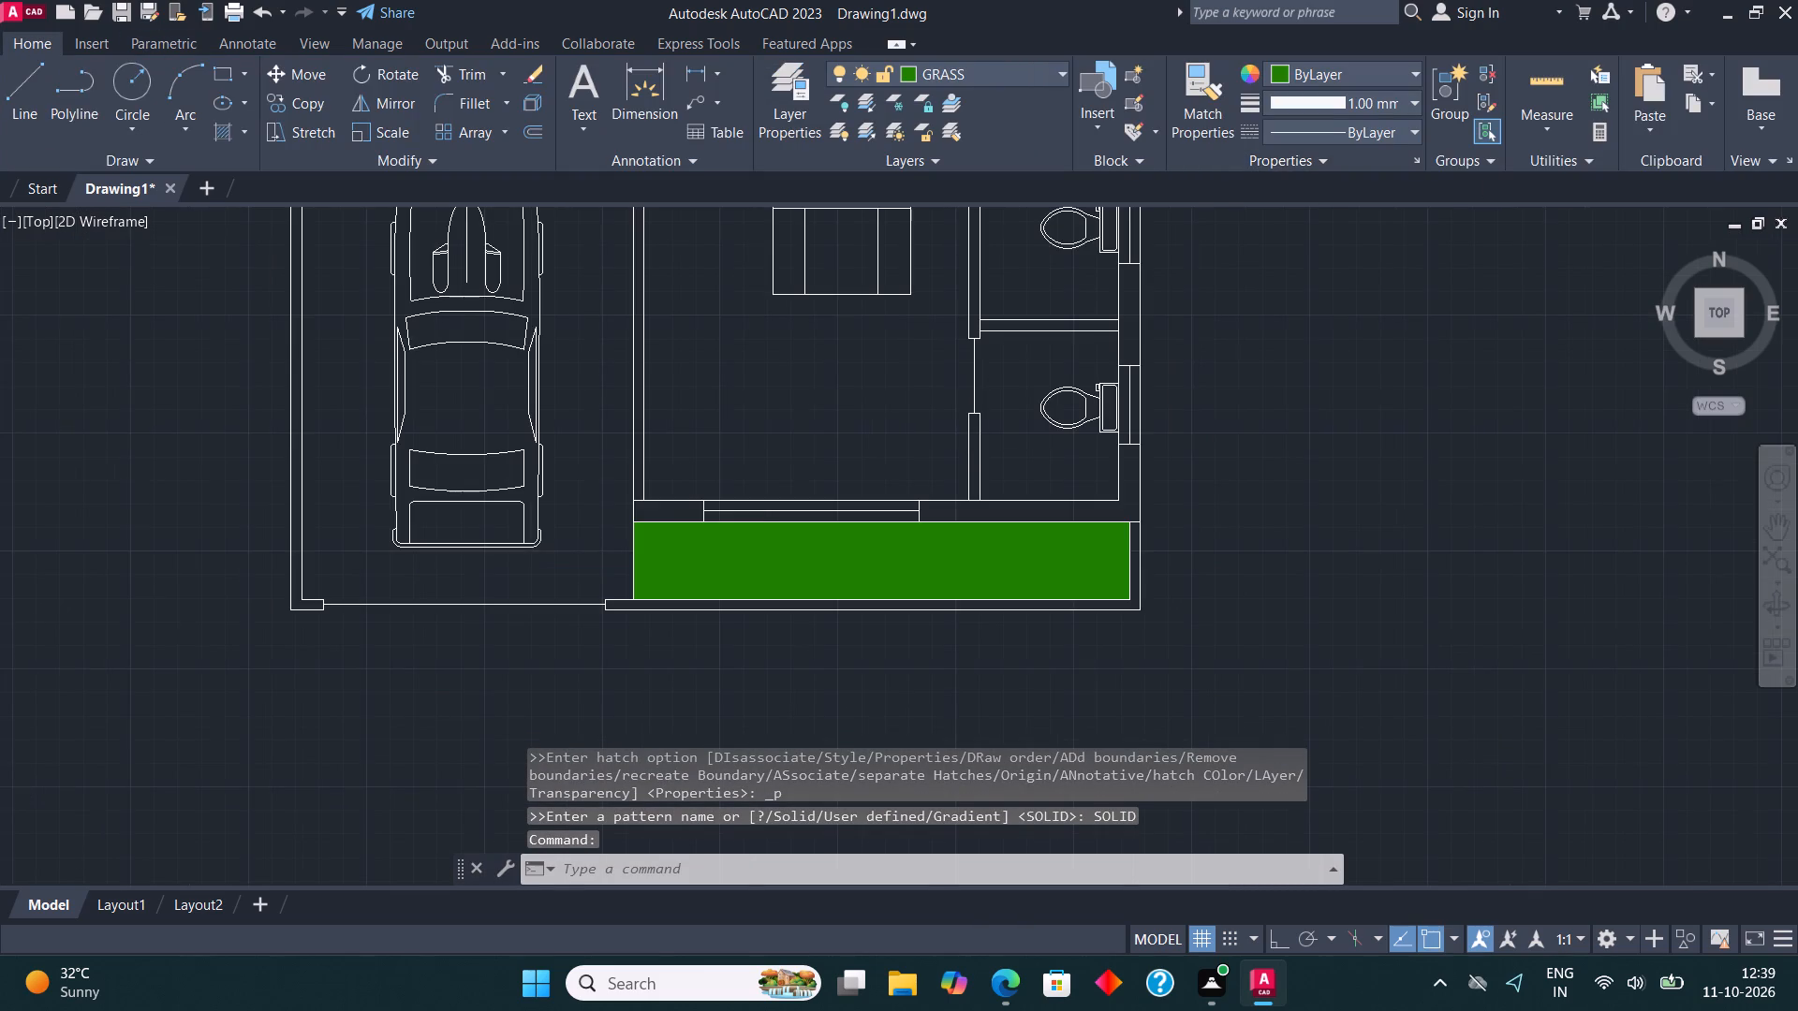
pyautogui.moveTo(982, 405); pyautogui.dragTo(999, 575, button='middle')
pyautogui.scroll(2, 911, 424)
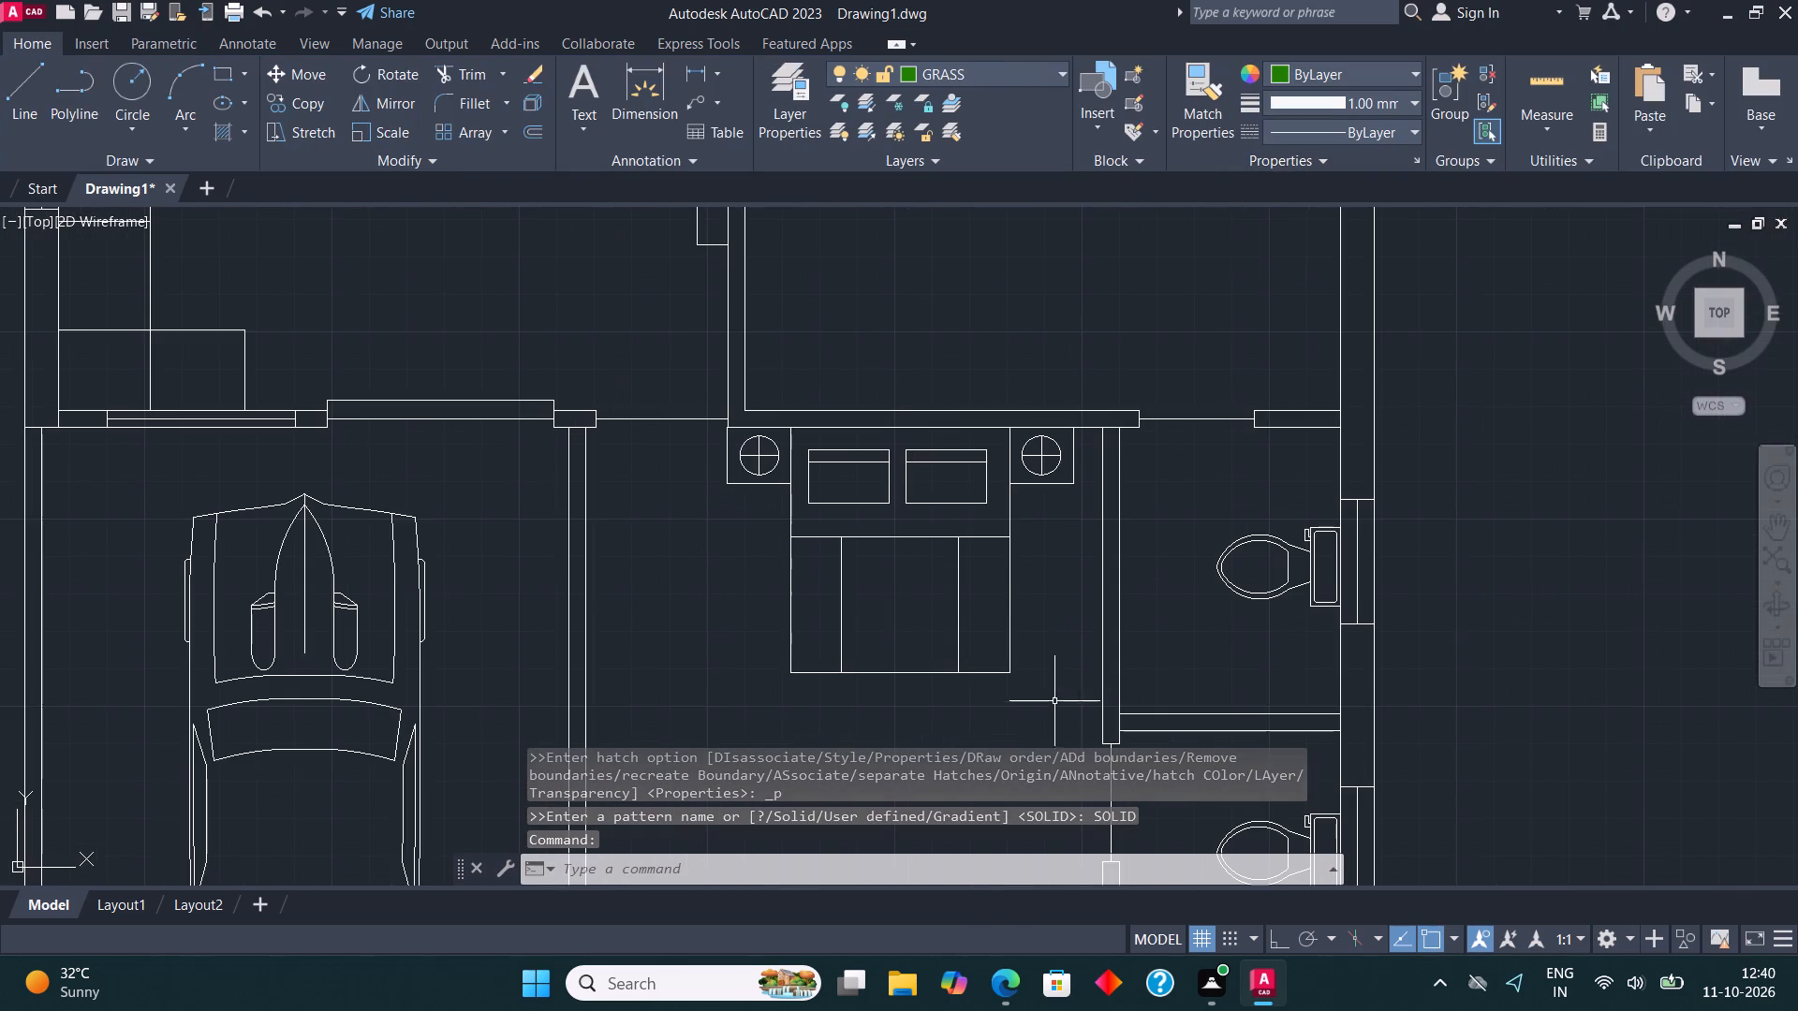
pyautogui.click(1052, 706)
pyautogui.click(737, 444)
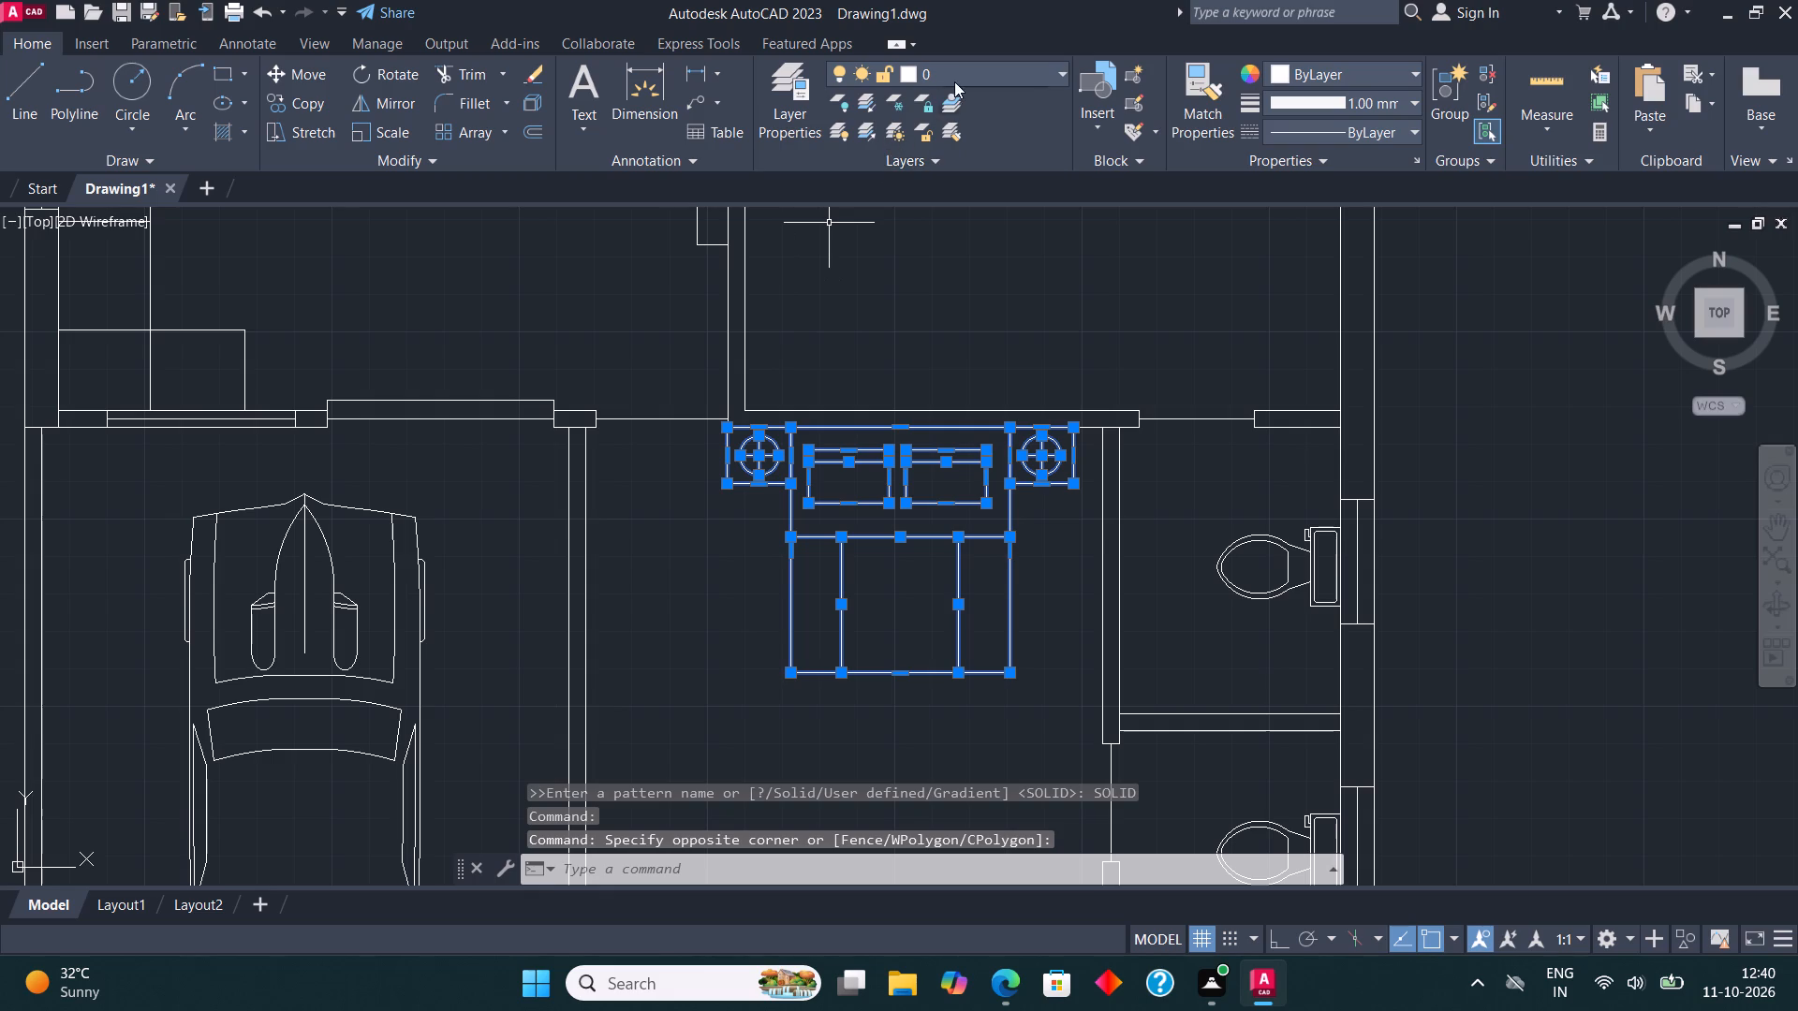
pyautogui.click(957, 67)
pyautogui.click(961, 132)
pyautogui.press('Escape')
# Assign the bed and both bedside tables in the bedroom below the staircase to the BED layer.
pyautogui.scroll(-2, 802, 432)
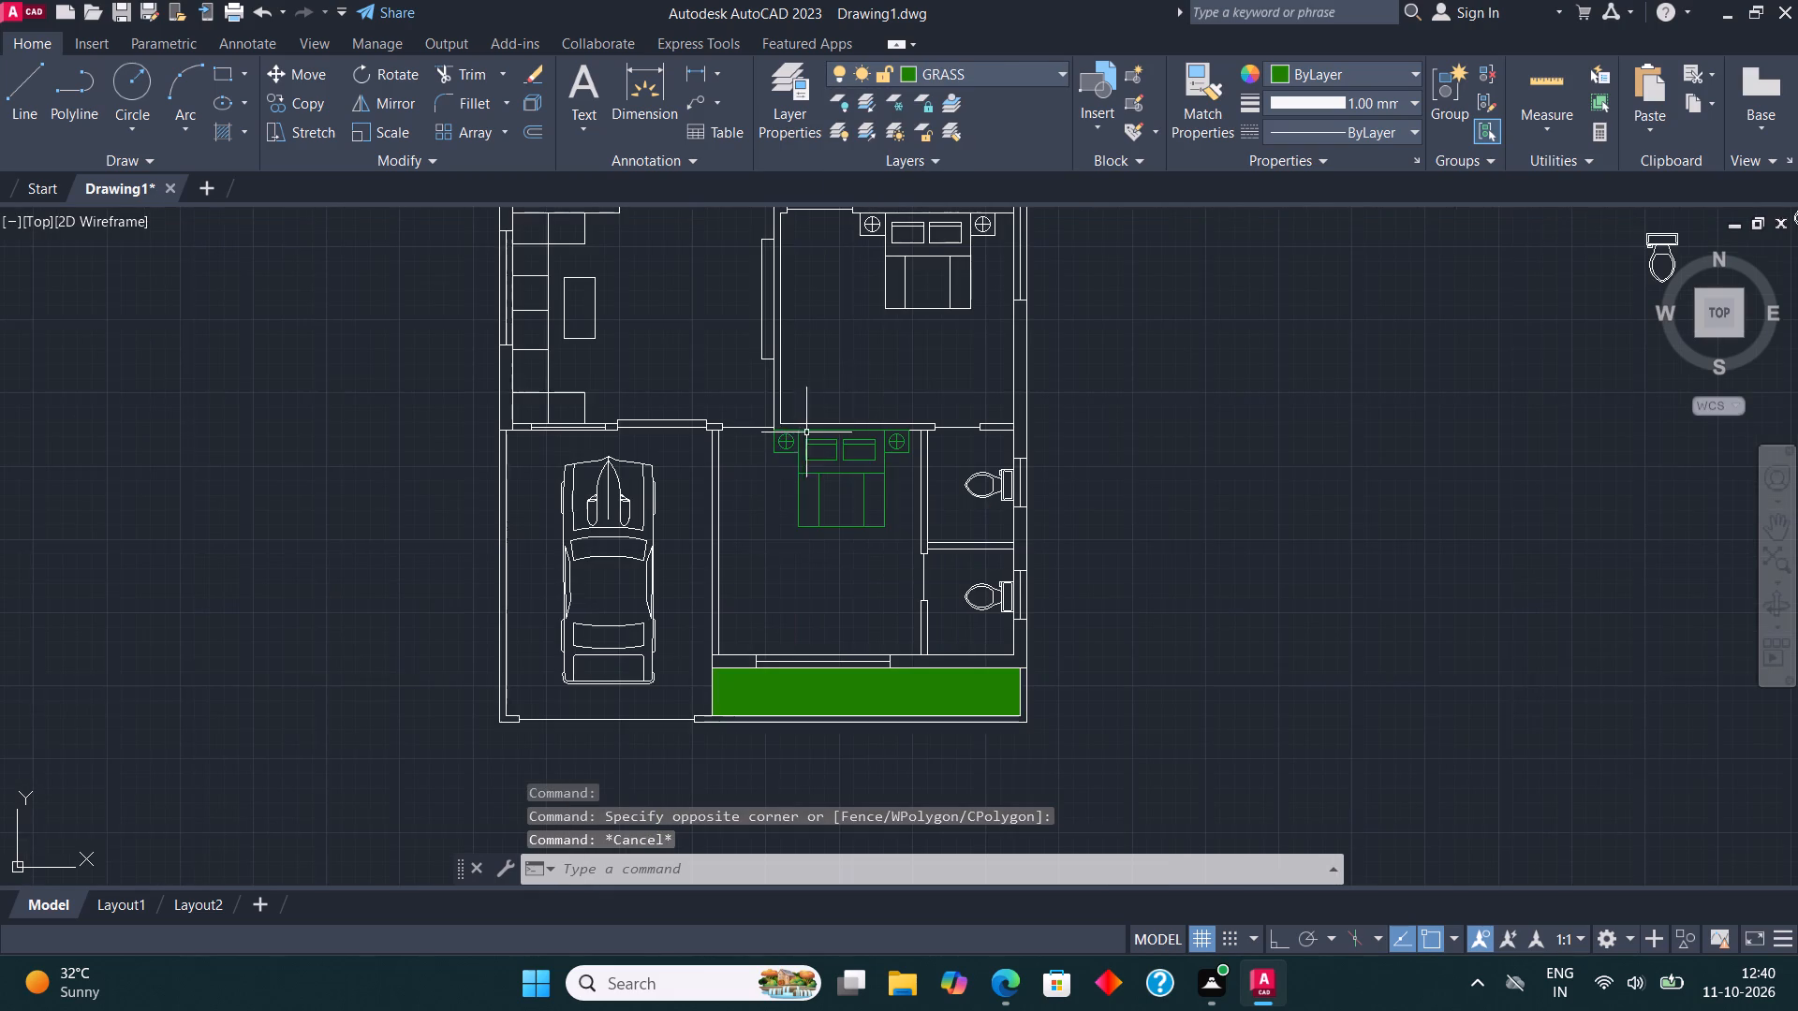
pyautogui.moveTo(892, 345); pyautogui.dragTo(914, 523, button='middle')
pyautogui.scroll(1, 941, 415)
pyautogui.click(1032, 560)
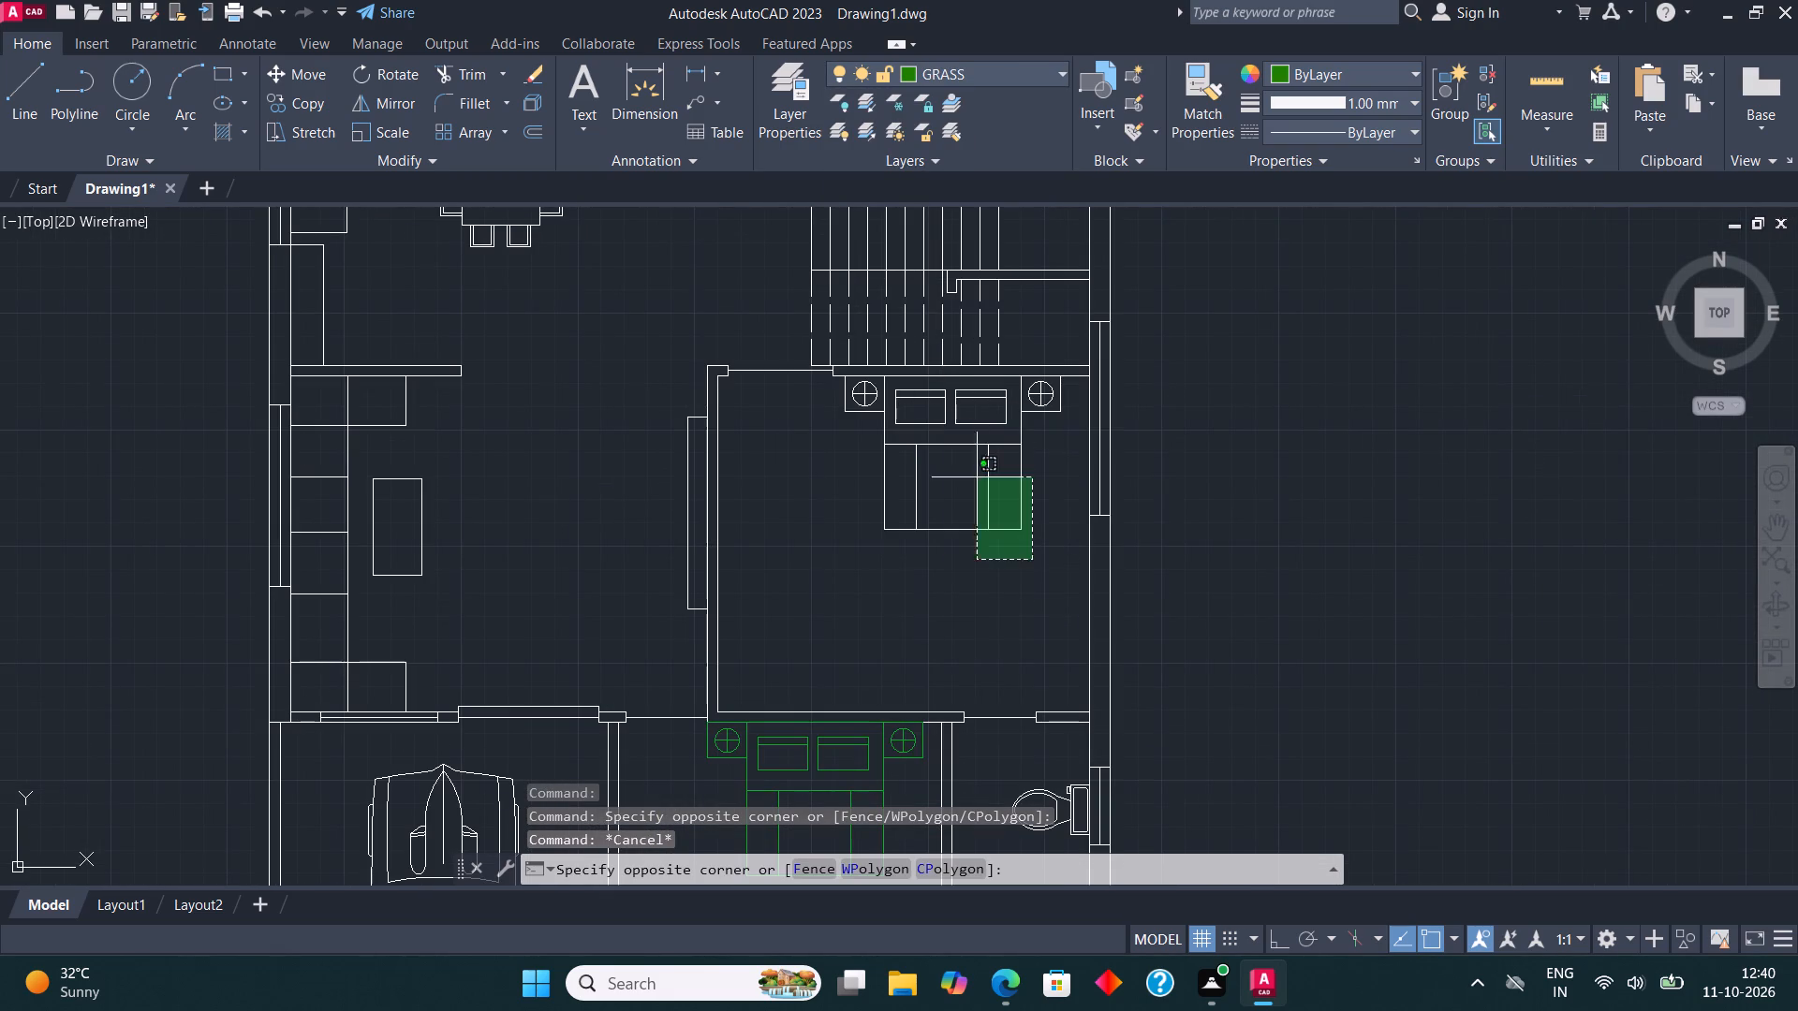
pyautogui.click(854, 389)
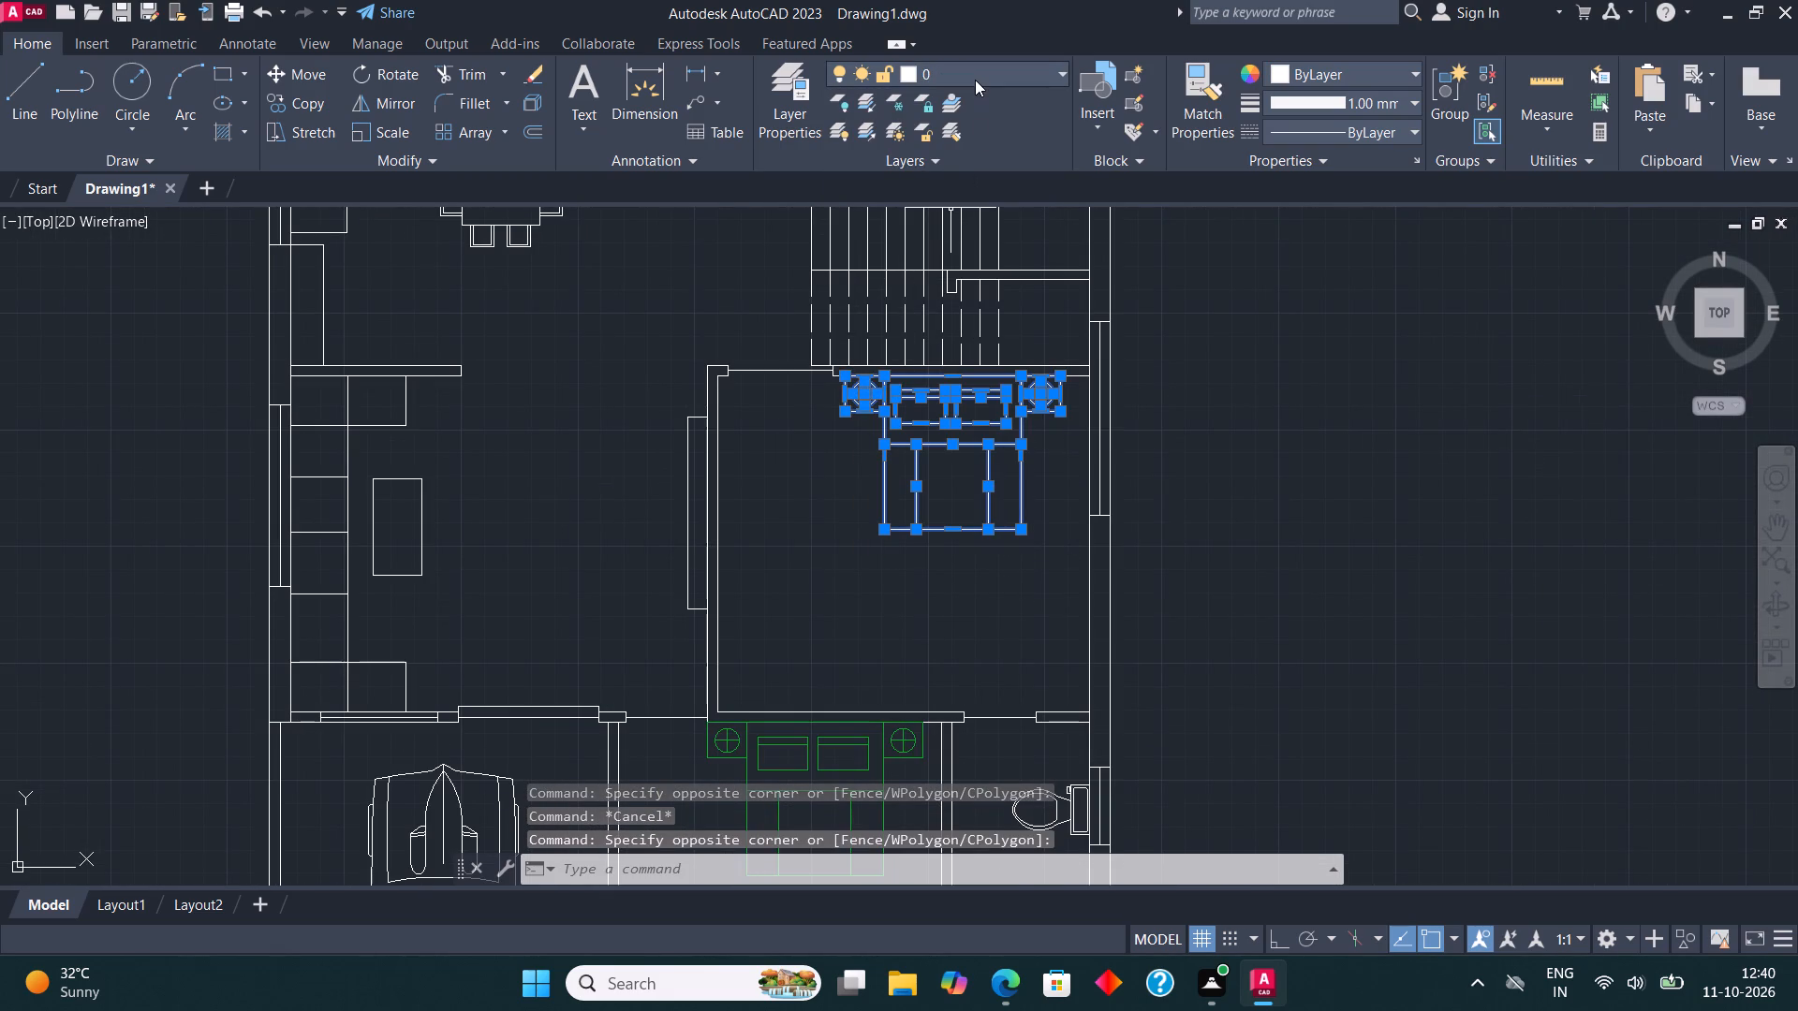
pyautogui.click(975, 80)
pyautogui.click(963, 124)
pyautogui.press('Escape')
# Assign the remaining vertical lamp line on the right bedside table below the staircase to the BED layer.
pyautogui.scroll(-2, 893, 556)
pyautogui.scroll(2, 945, 497)
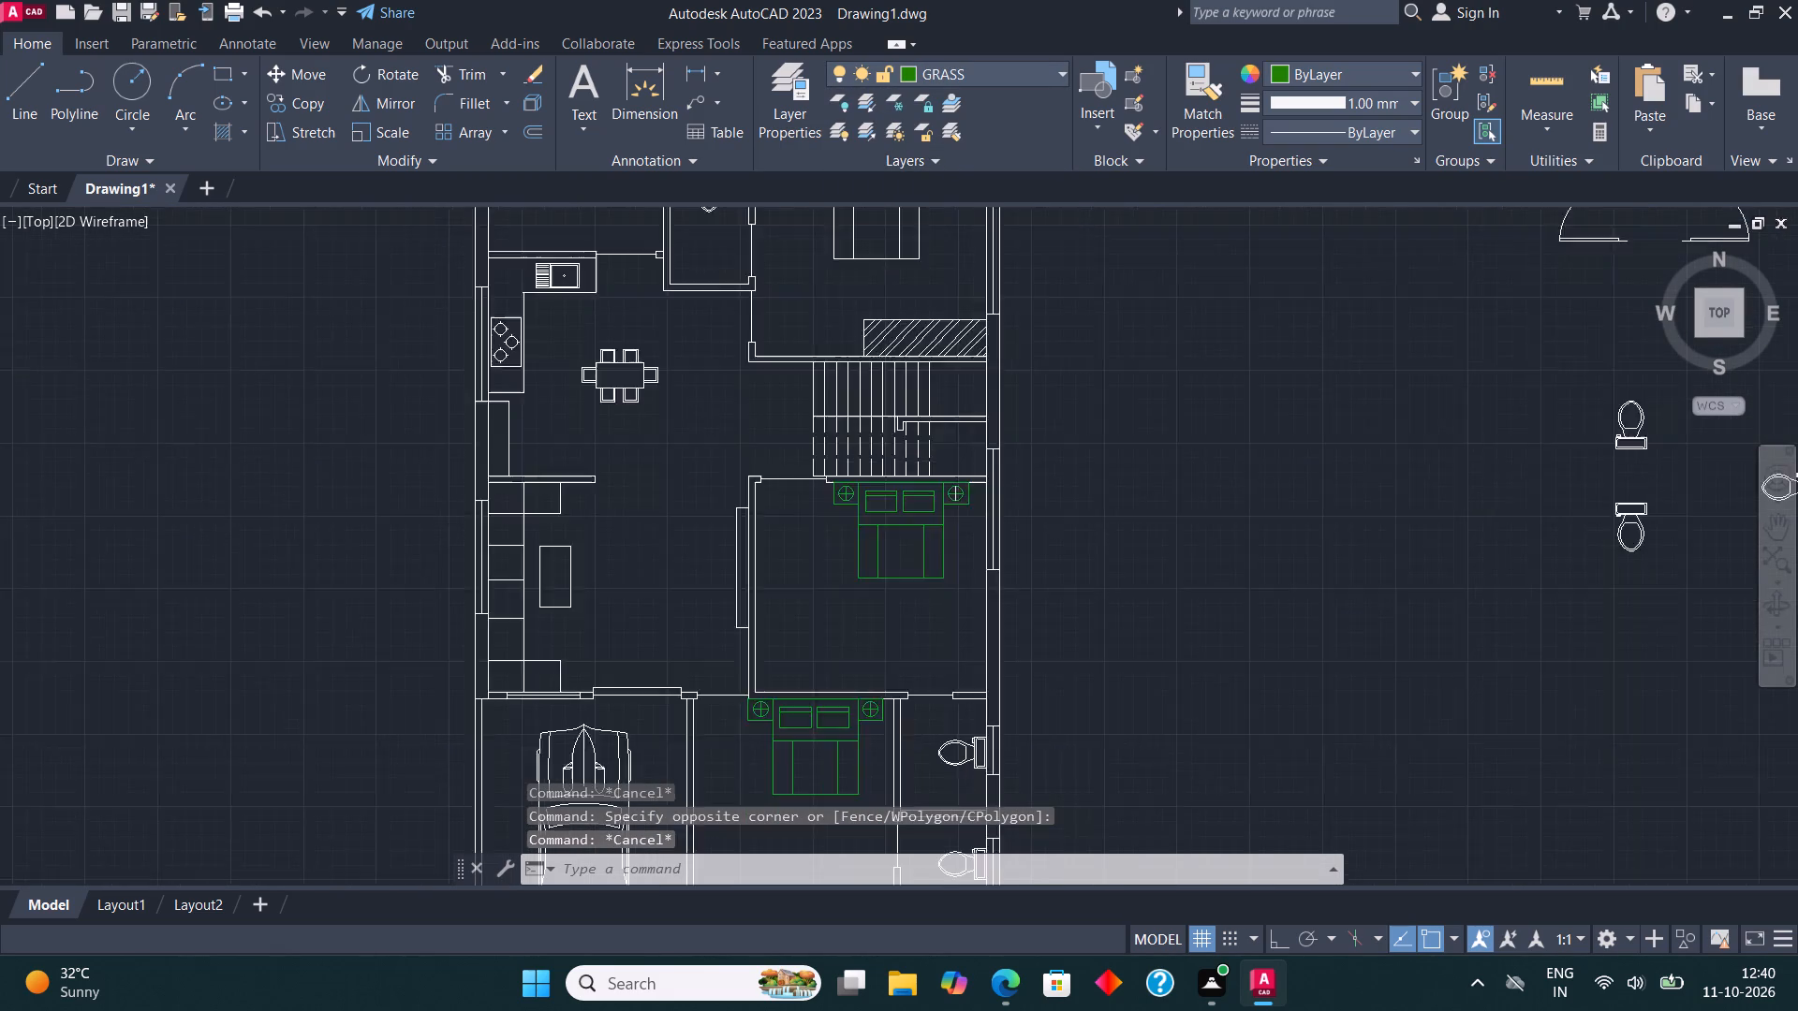
pyautogui.scroll(2, 968, 509)
pyautogui.moveTo(966, 509); pyautogui.dragTo(946, 483)
pyautogui.click(934, 446)
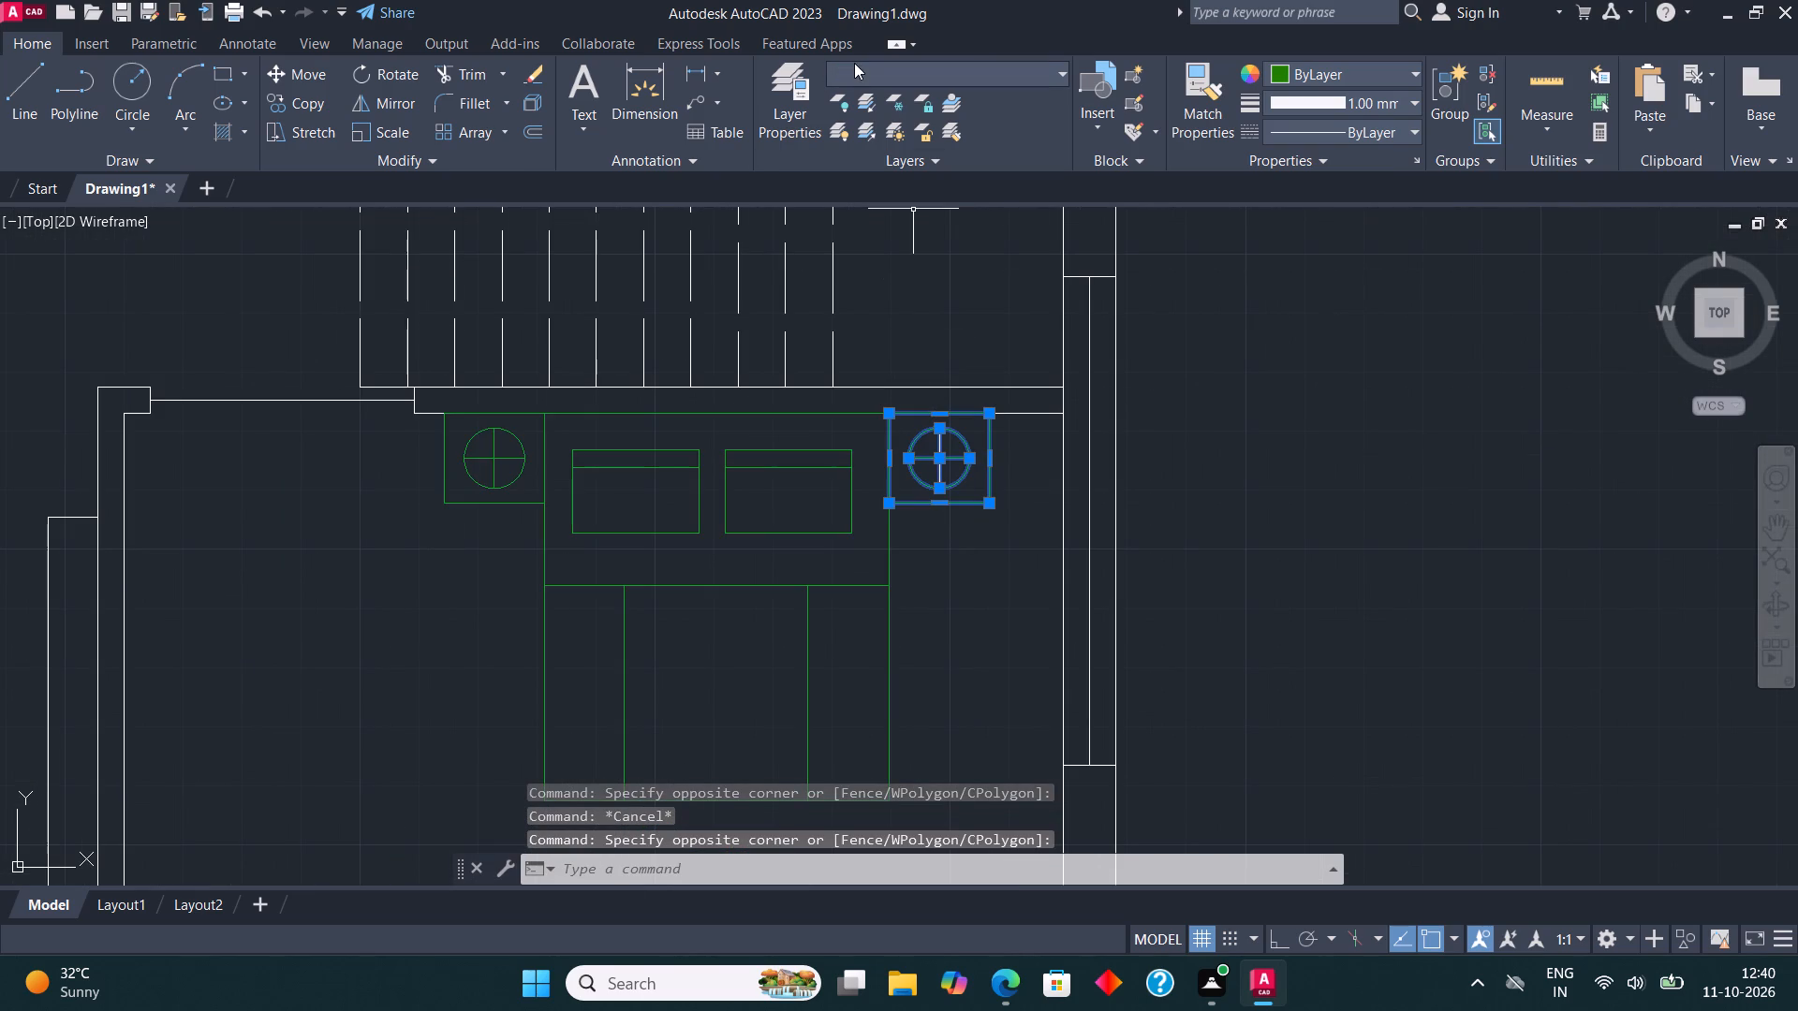
pyautogui.click(865, 72)
pyautogui.click(882, 134)
pyautogui.press('Escape')
pyautogui.scroll(-2, 811, 553)
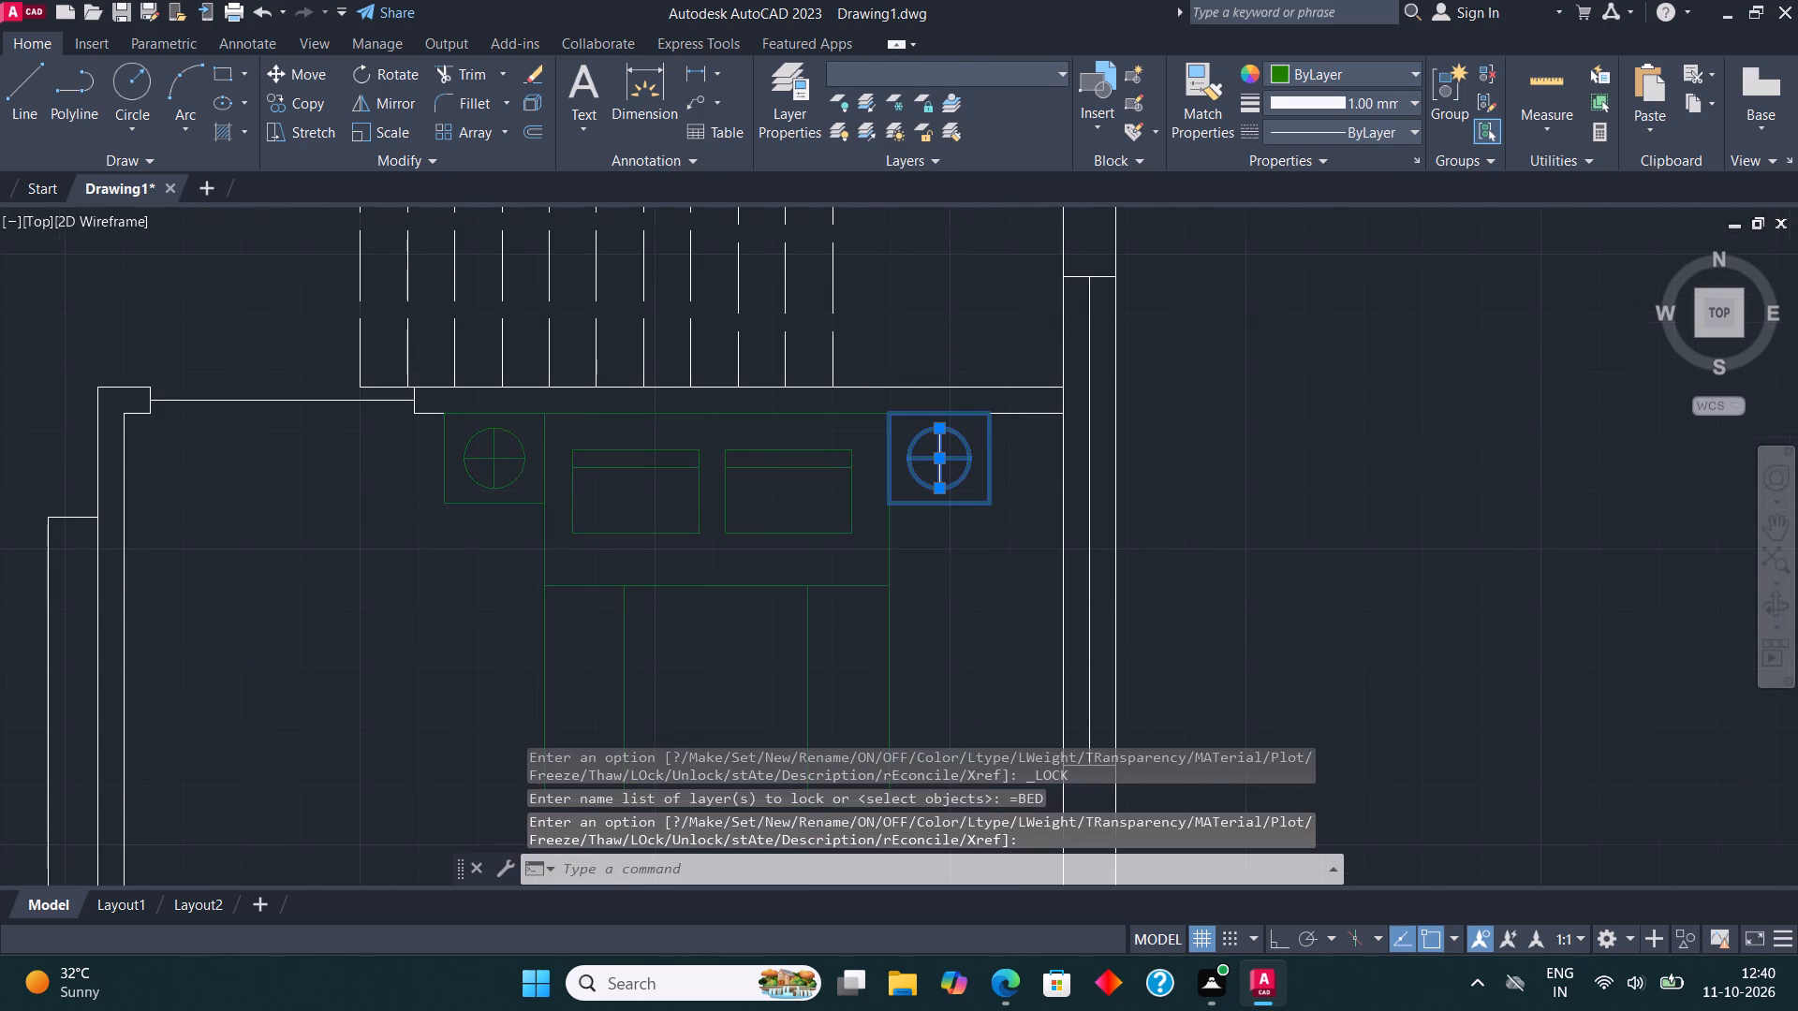
pyautogui.press('Escape')
pyautogui.scroll(4, 855, 546)
pyautogui.click(913, 396)
pyautogui.click(843, 388)
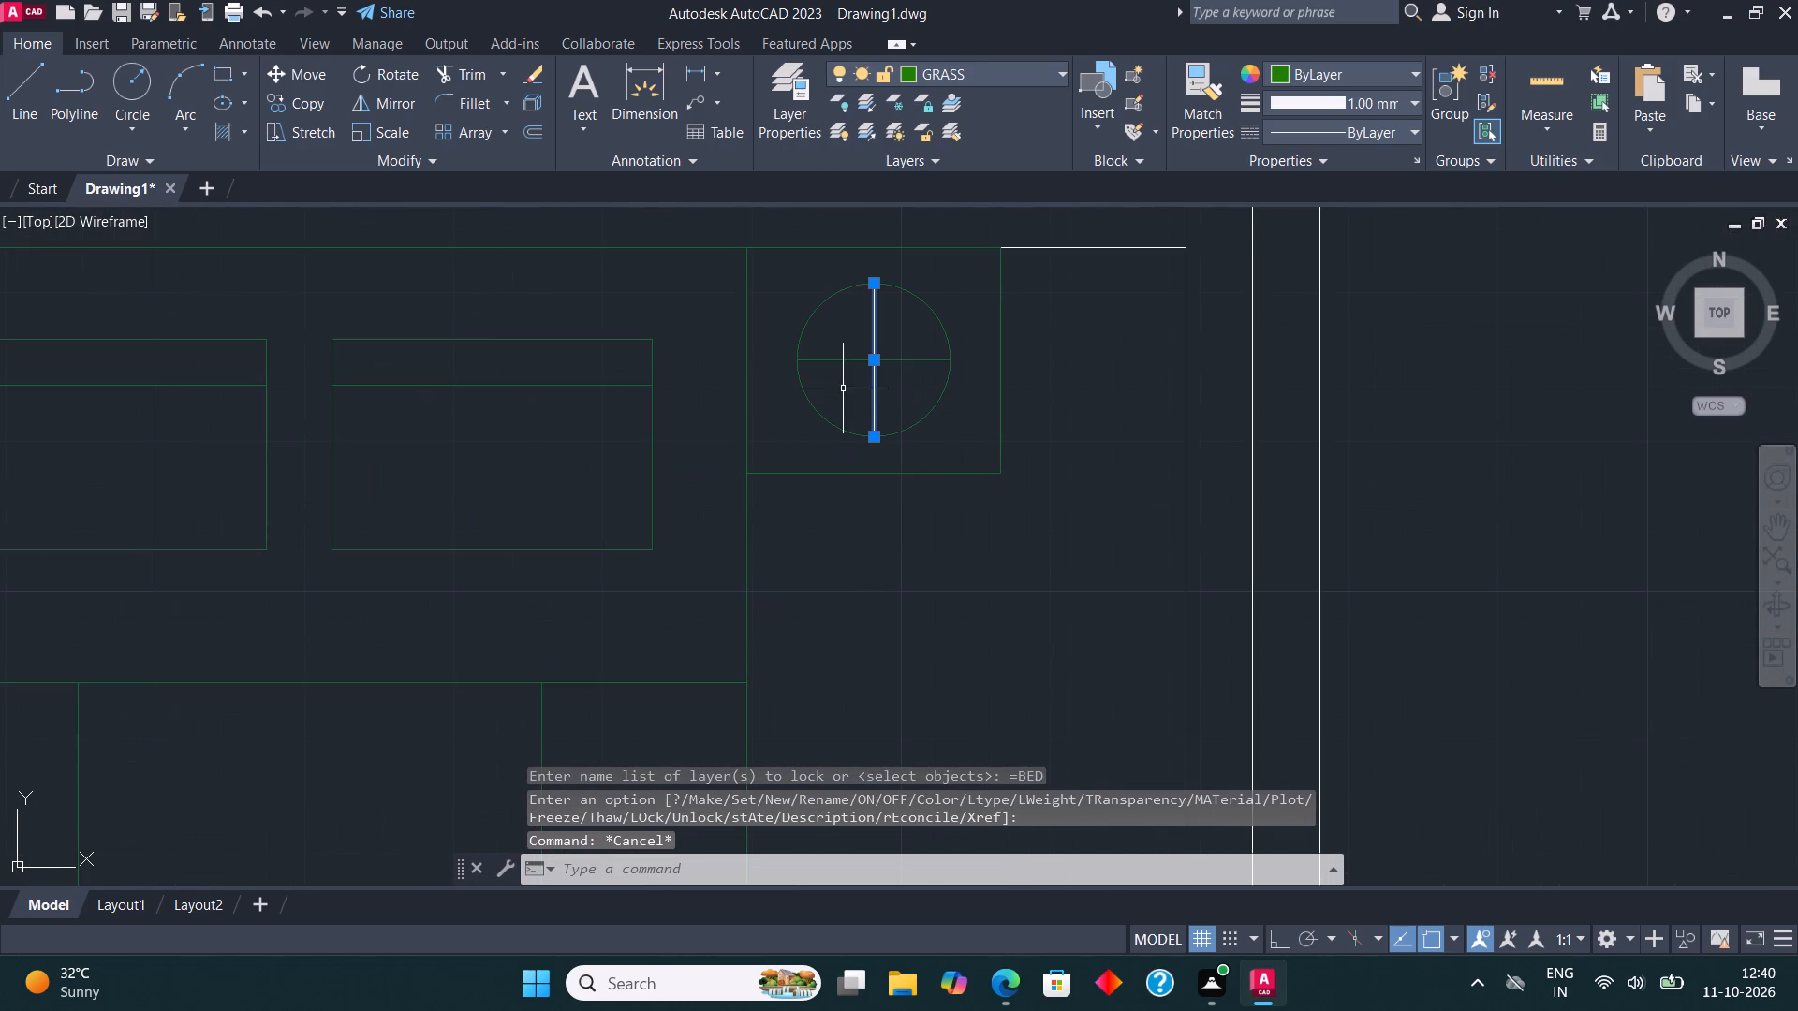
pyautogui.click(1005, 66)
pyautogui.click(991, 124)
pyautogui.press('Escape')
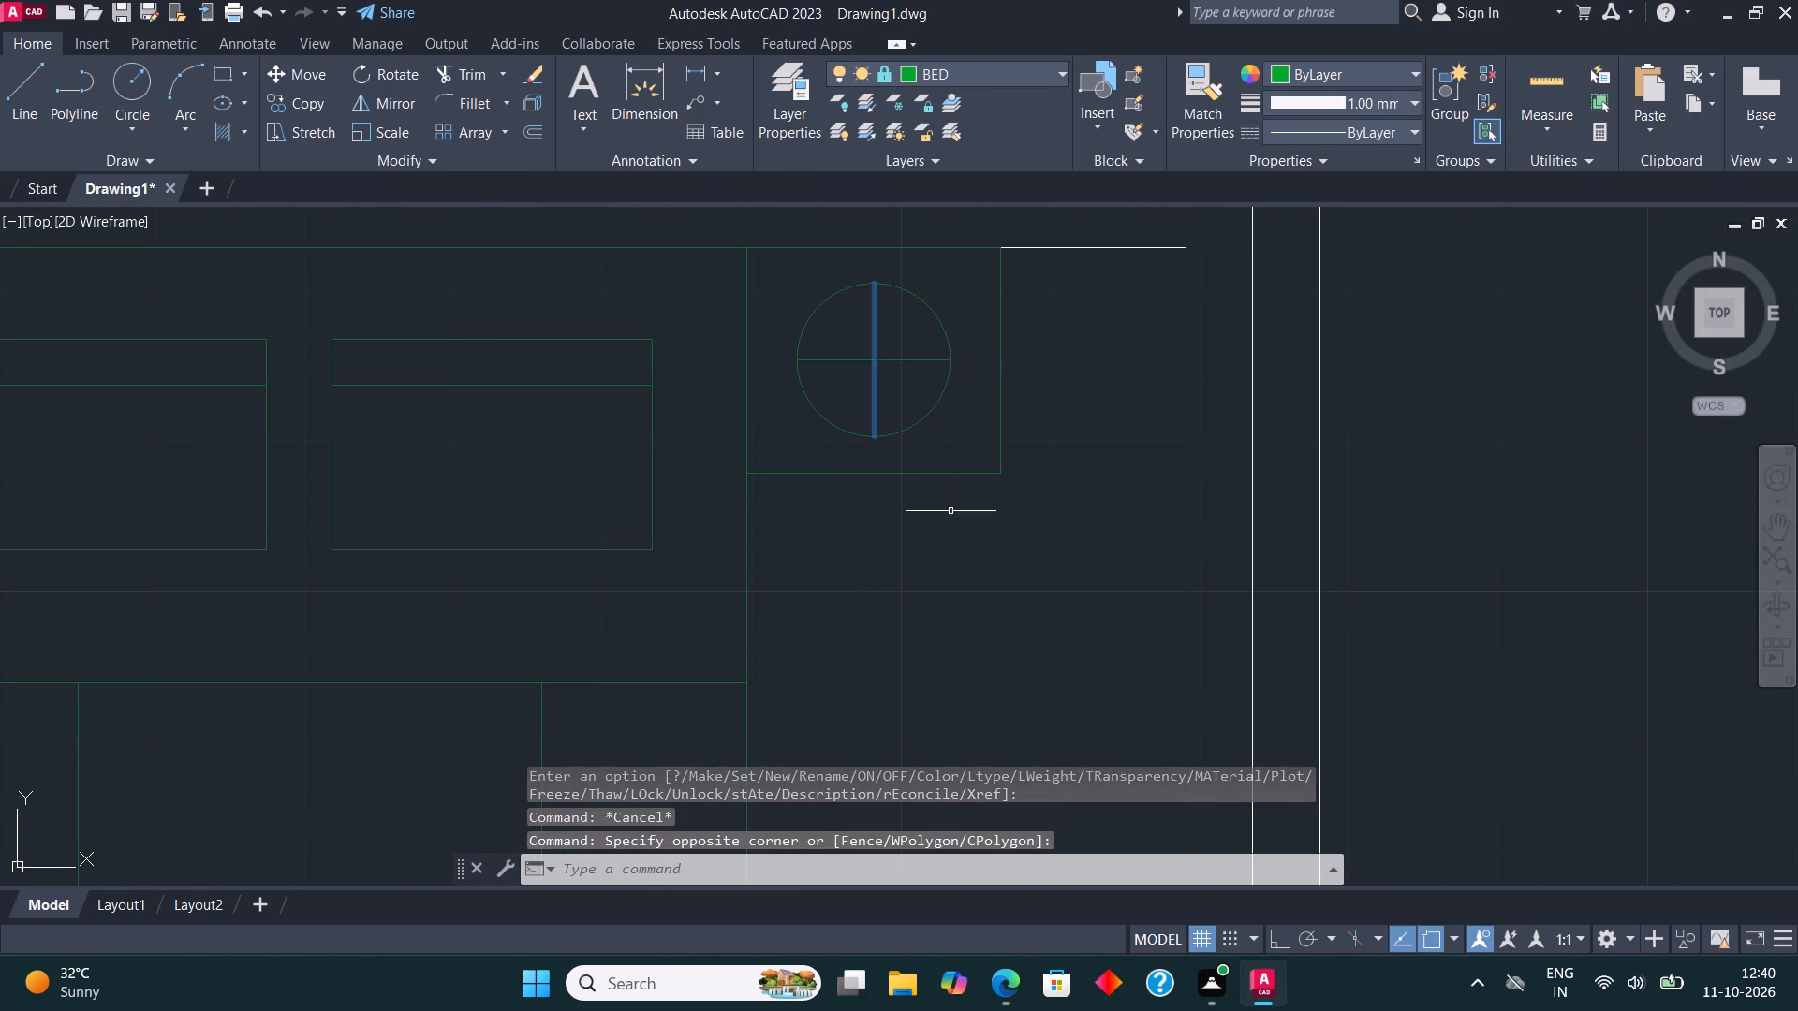
# Assign the bed and both bedside tables in the bedroom above the staircase to the BED layer.
pyautogui.scroll(-5, 953, 593)
pyautogui.scroll(2, 922, 281)
pyautogui.moveTo(925, 276); pyautogui.dragTo(963, 469, button='middle')
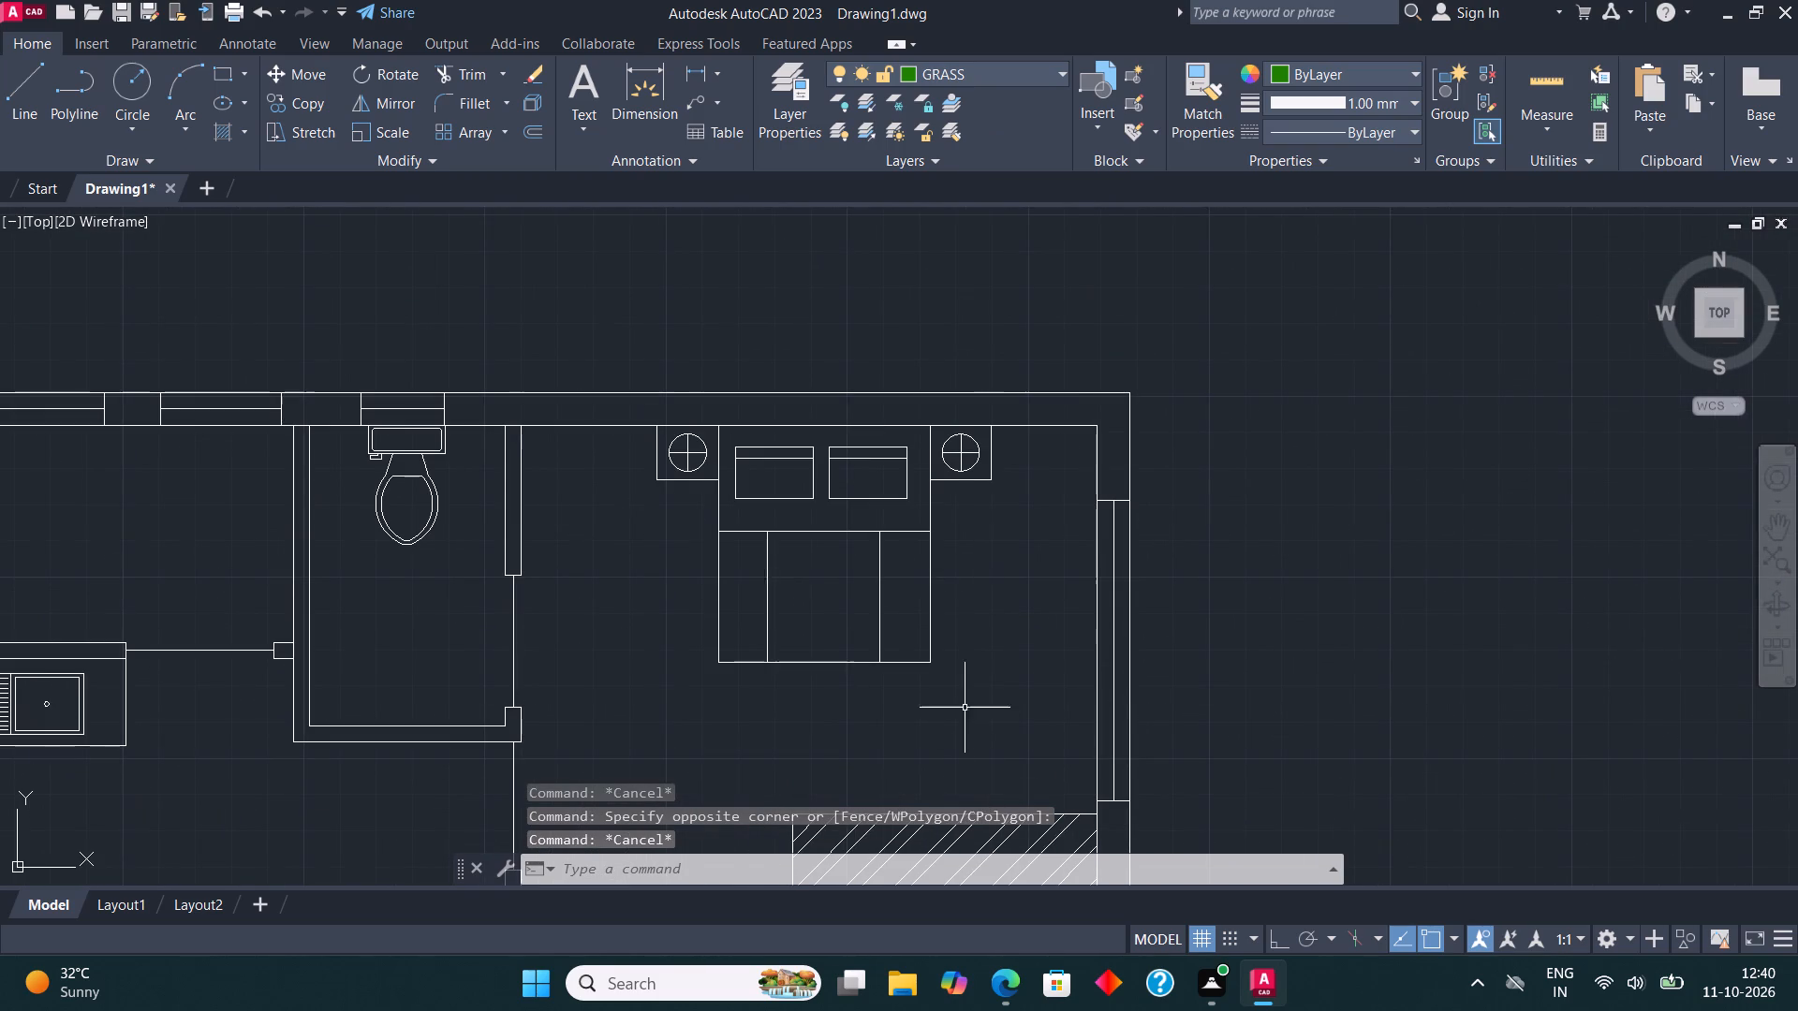
pyautogui.moveTo(961, 703); pyautogui.dragTo(951, 693)
pyautogui.click(668, 443)
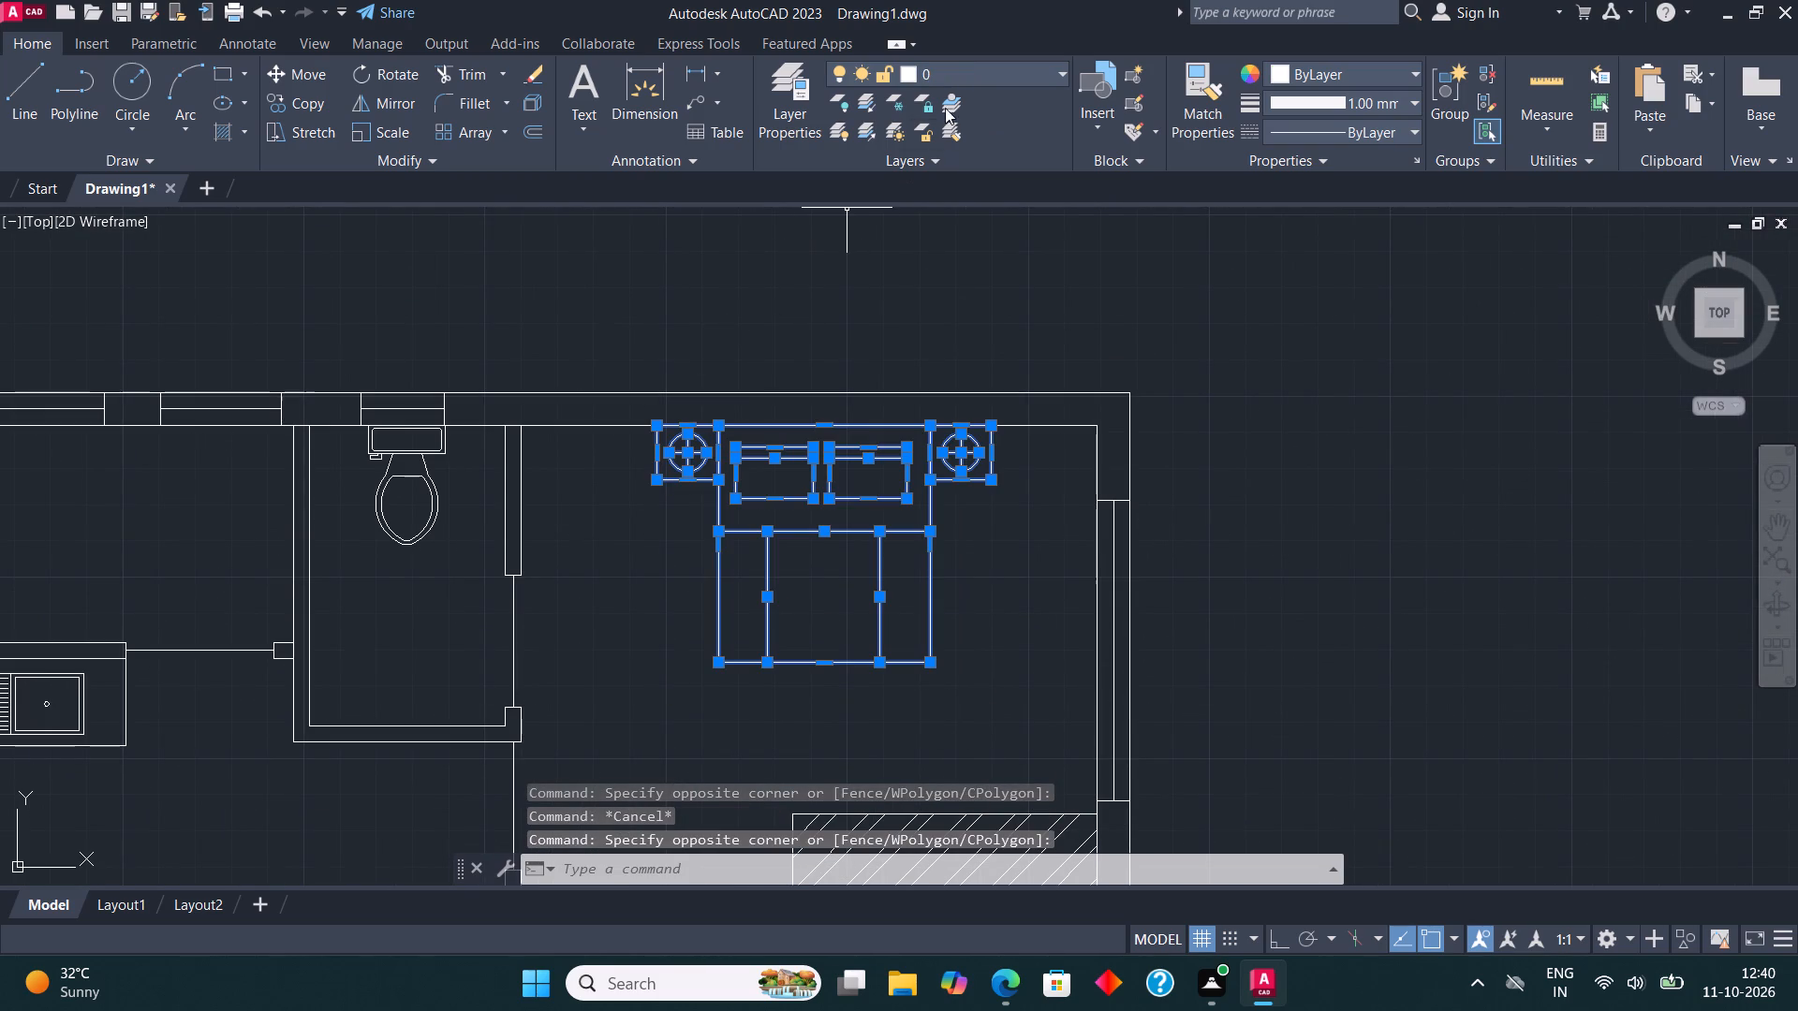
pyautogui.click(964, 68)
pyautogui.click(959, 120)
pyautogui.press('Escape')
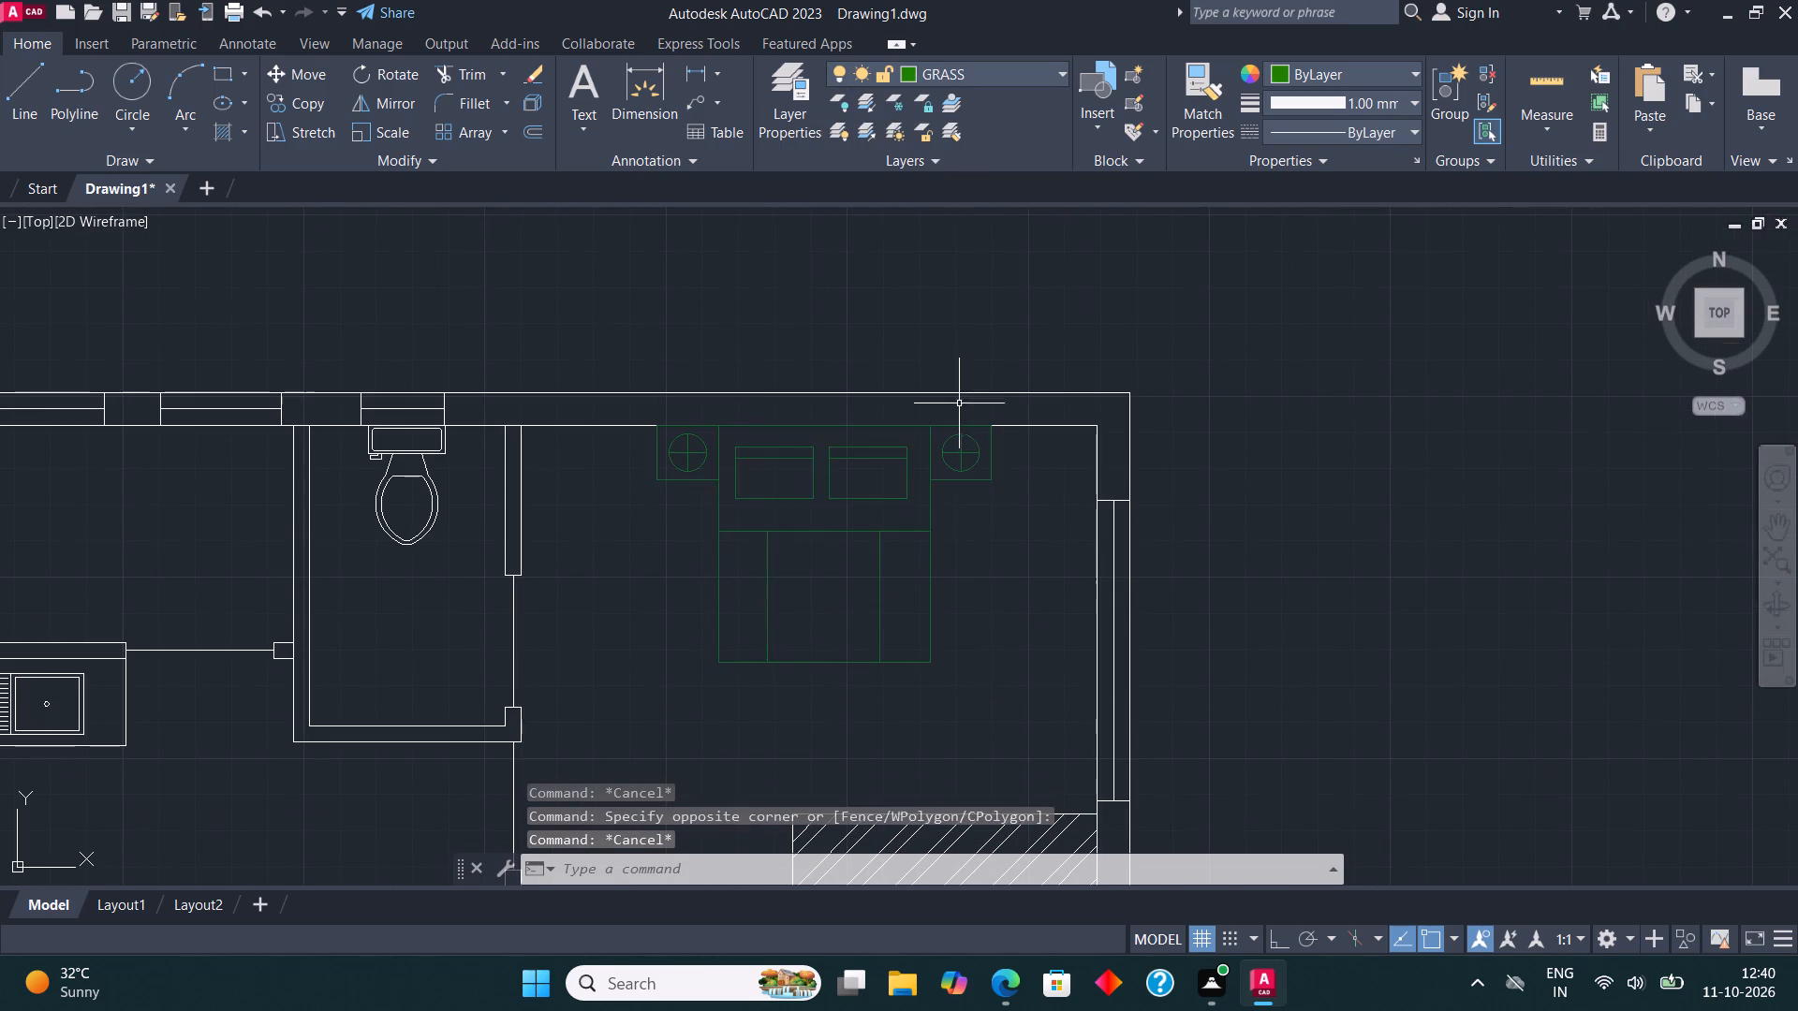
# Assign the kitchen stove, sink and the counter's front edge lines to the KIT layer.
pyautogui.moveTo(914, 442); pyautogui.dragTo(980, 420, button='middle')
pyautogui.scroll(-2, 980, 418)
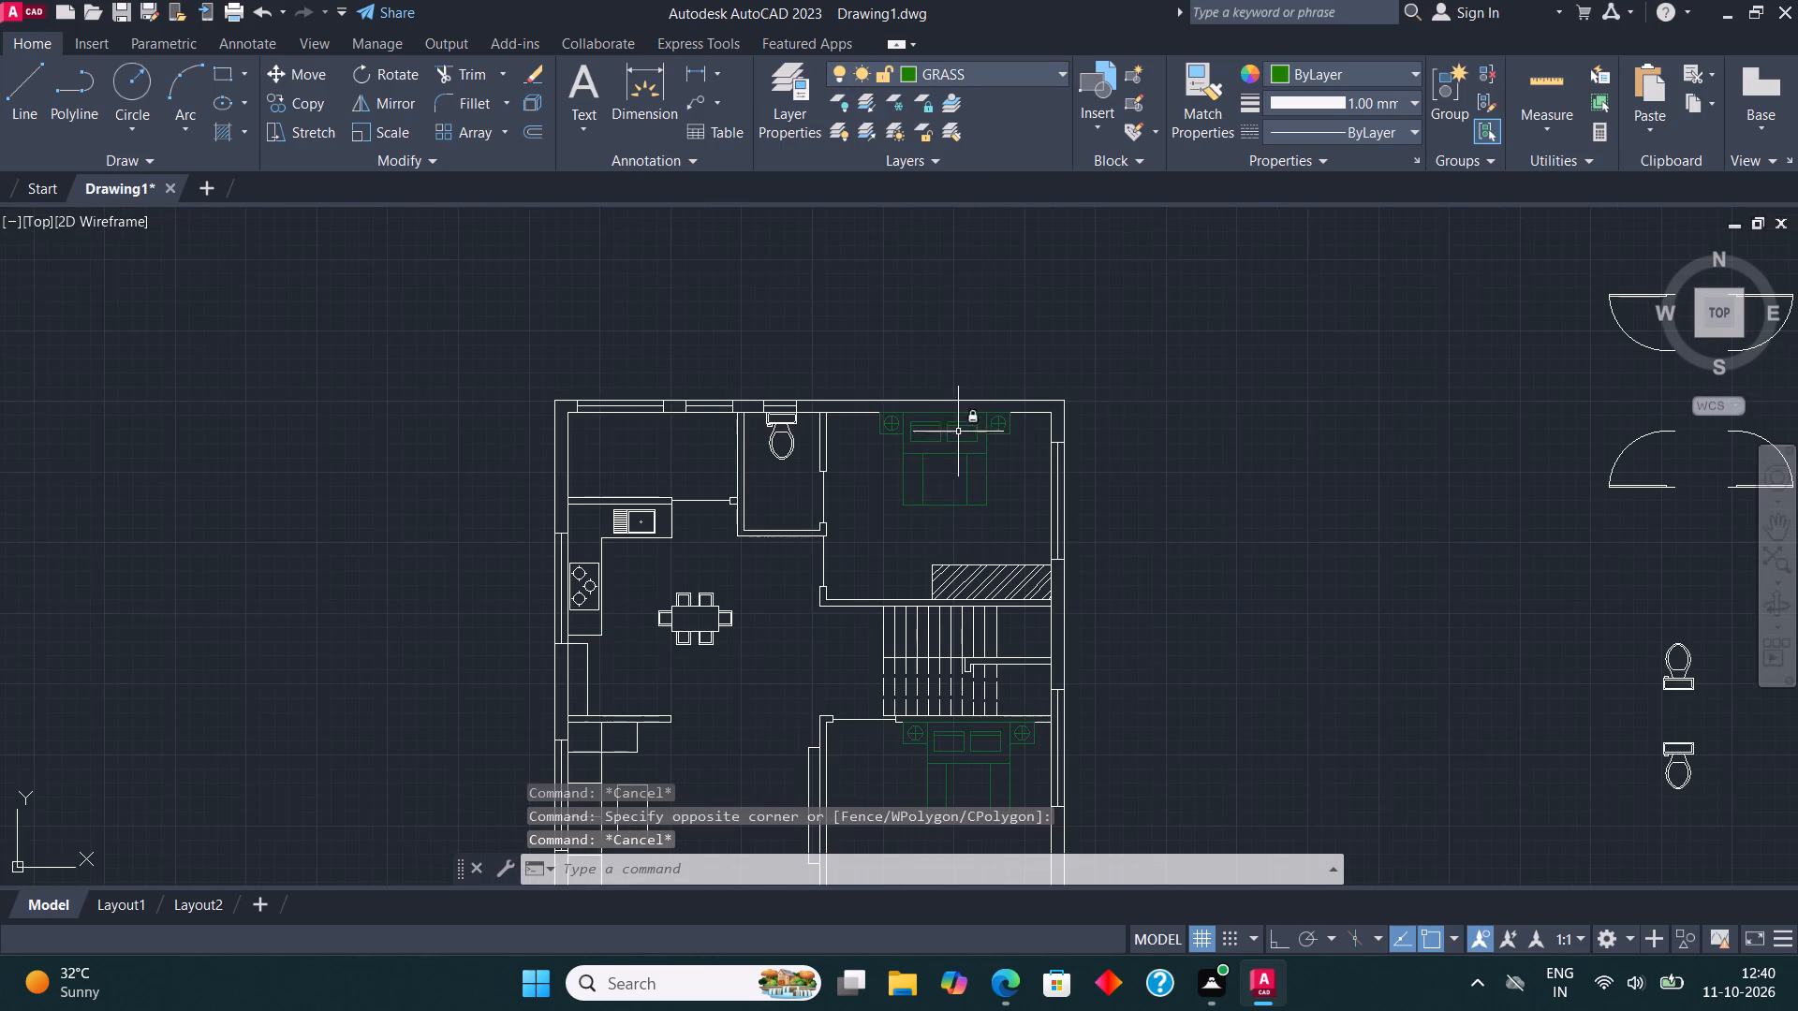
pyautogui.scroll(2, 601, 572)
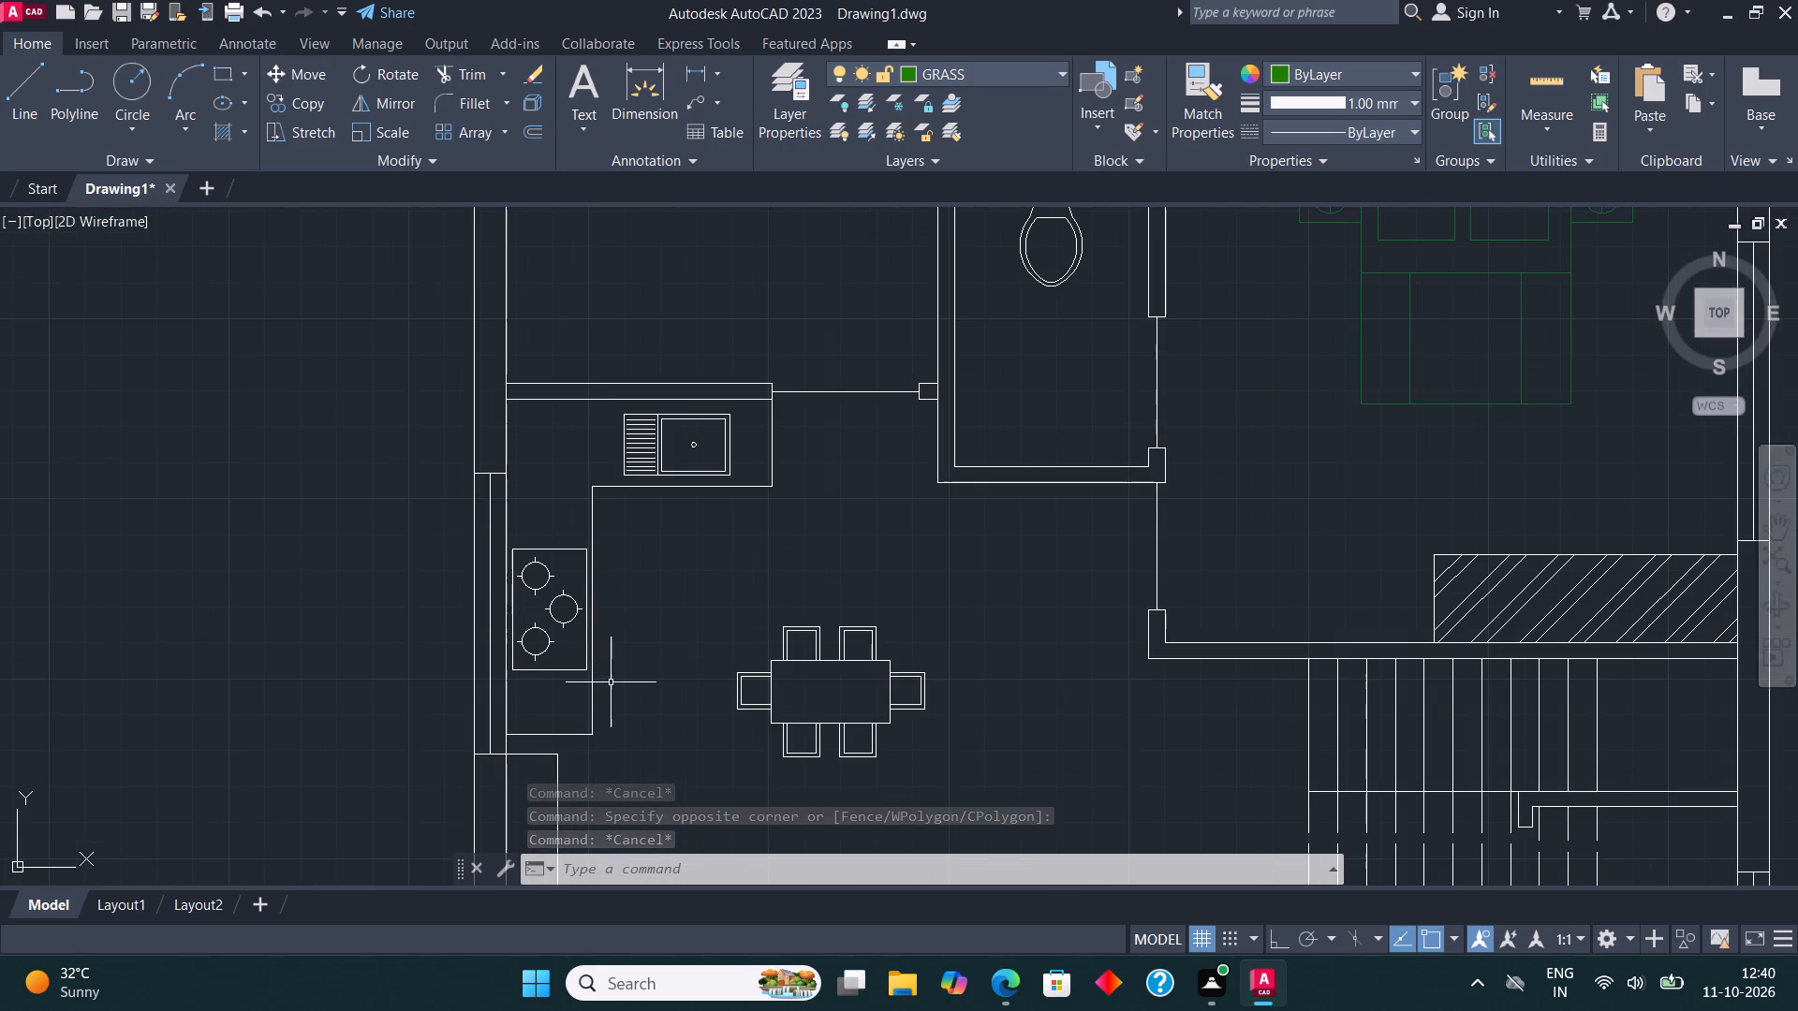
pyautogui.click(612, 685)
pyautogui.click(514, 503)
pyautogui.click(779, 526)
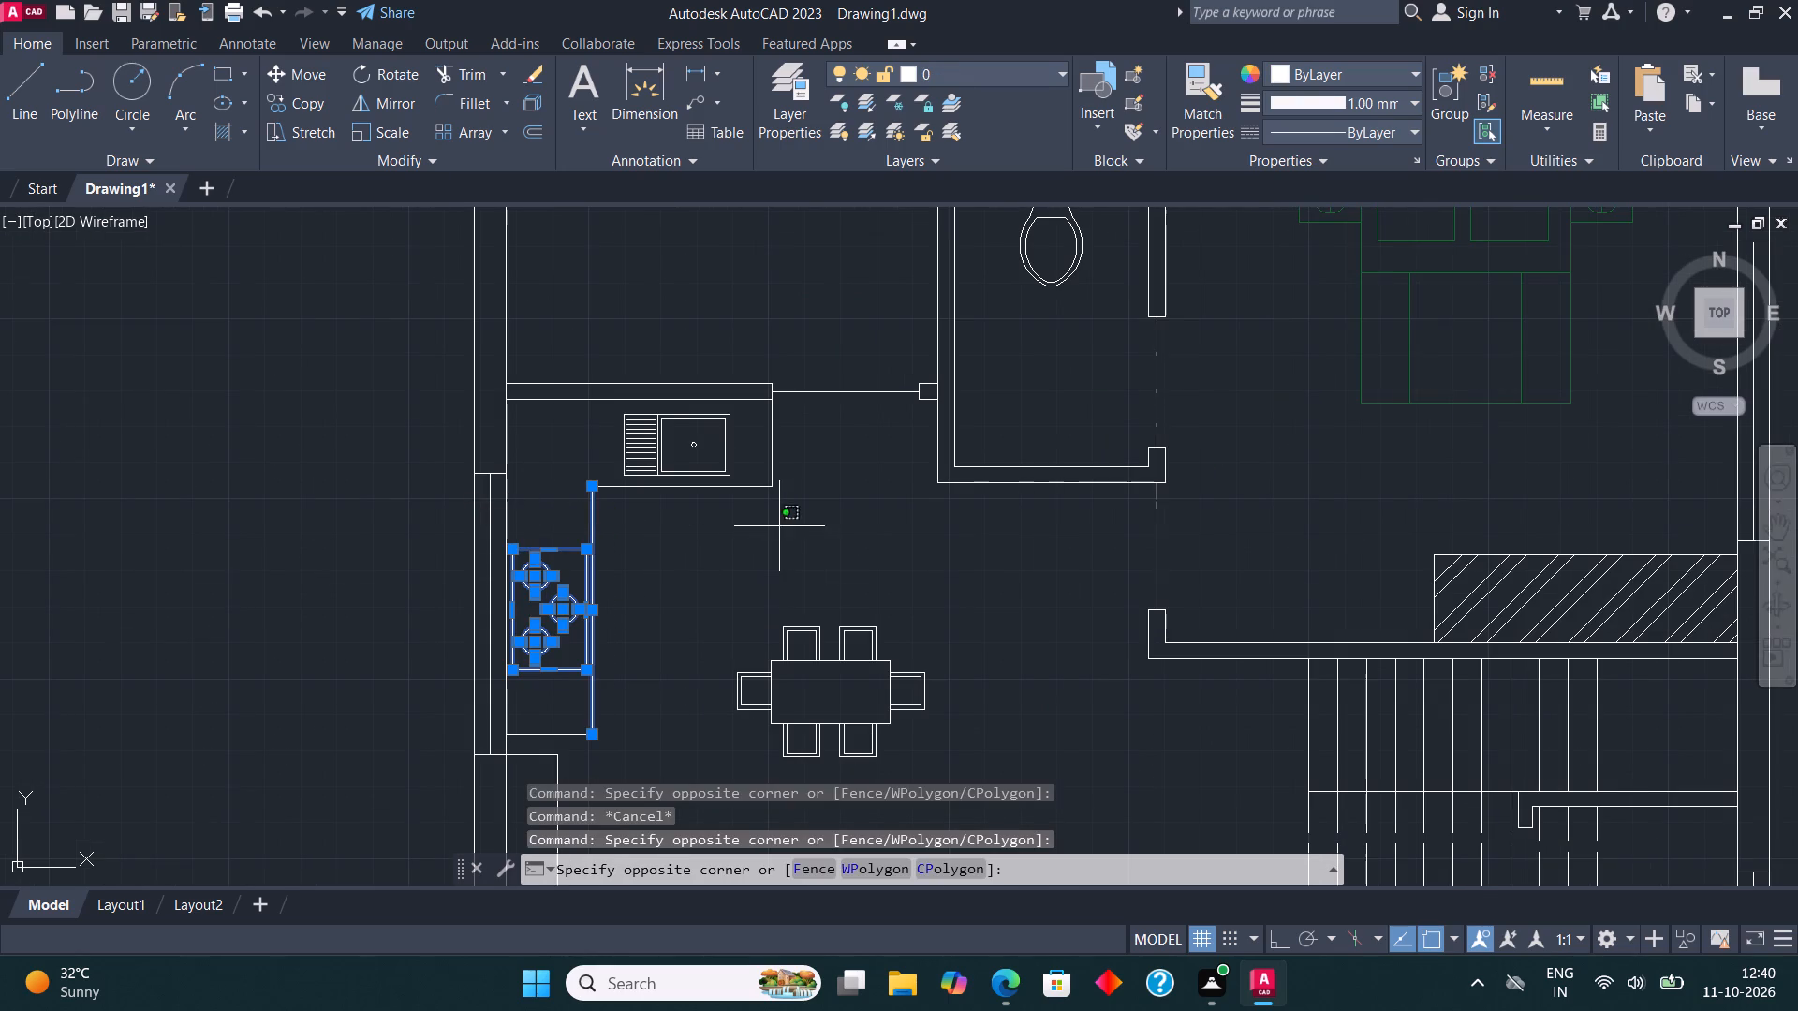
pyautogui.click(594, 408)
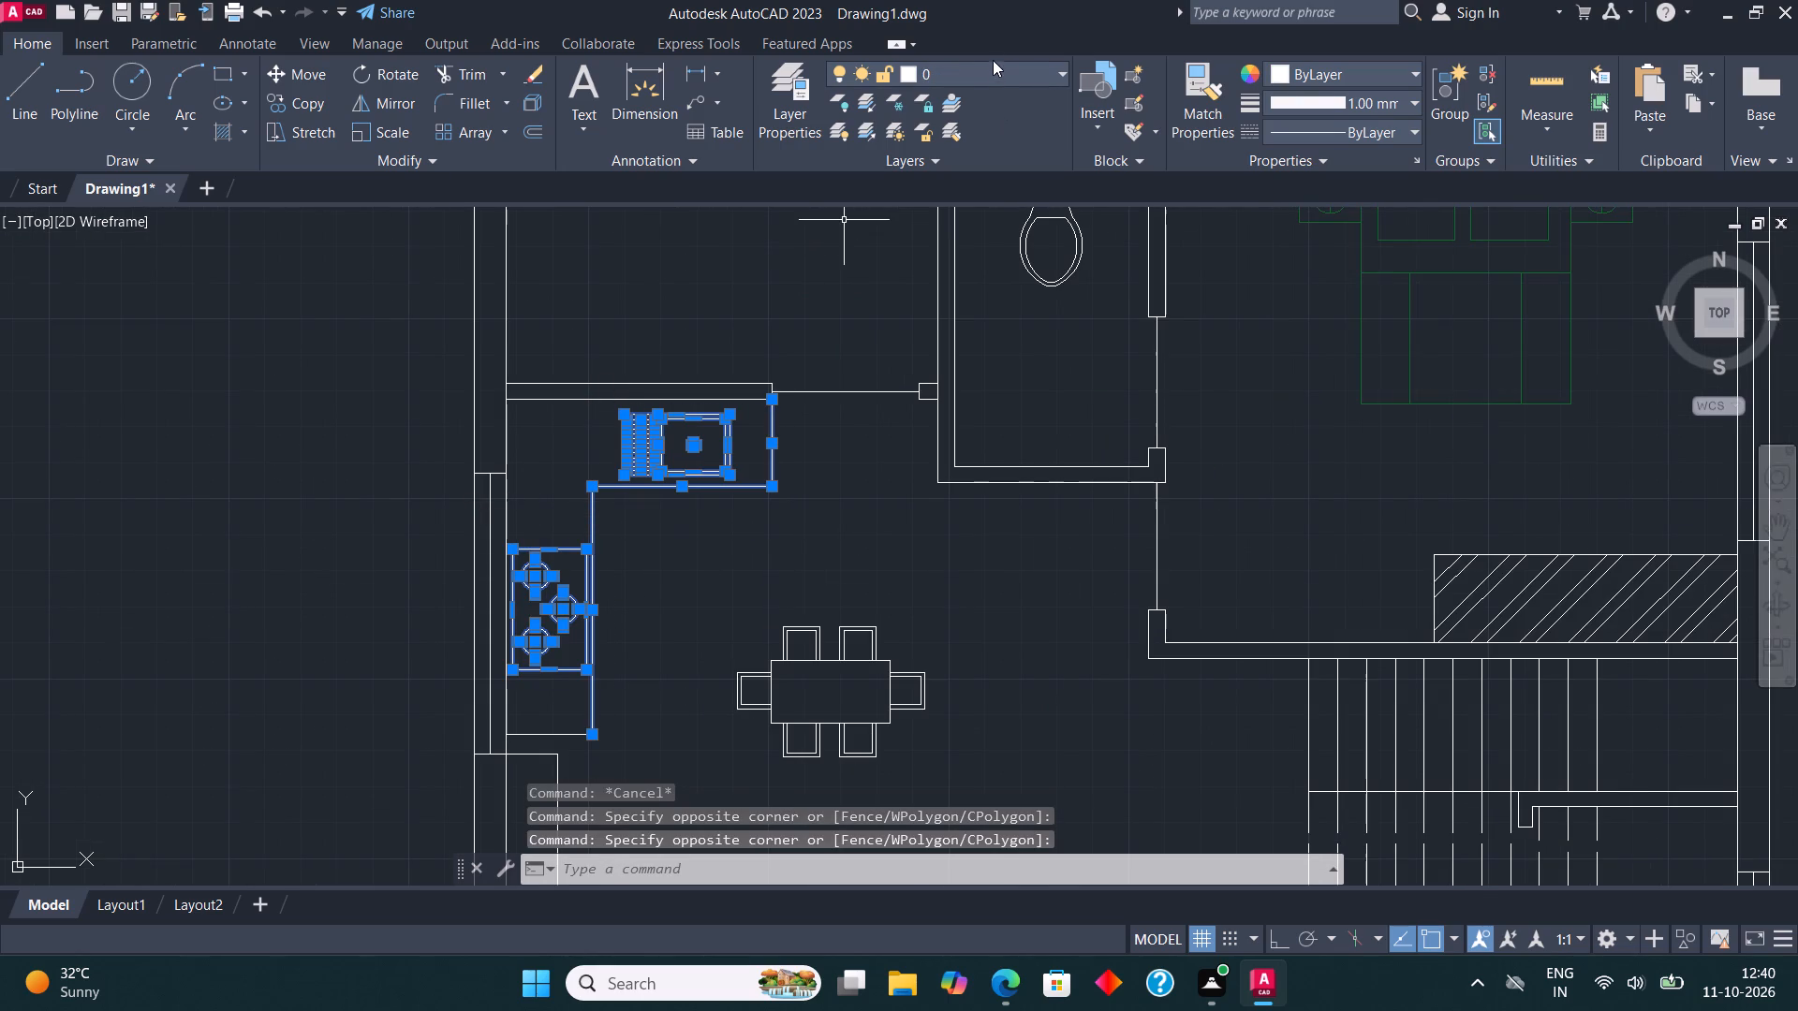
pyautogui.click(993, 69)
pyautogui.click(967, 218)
pyautogui.press('Escape')
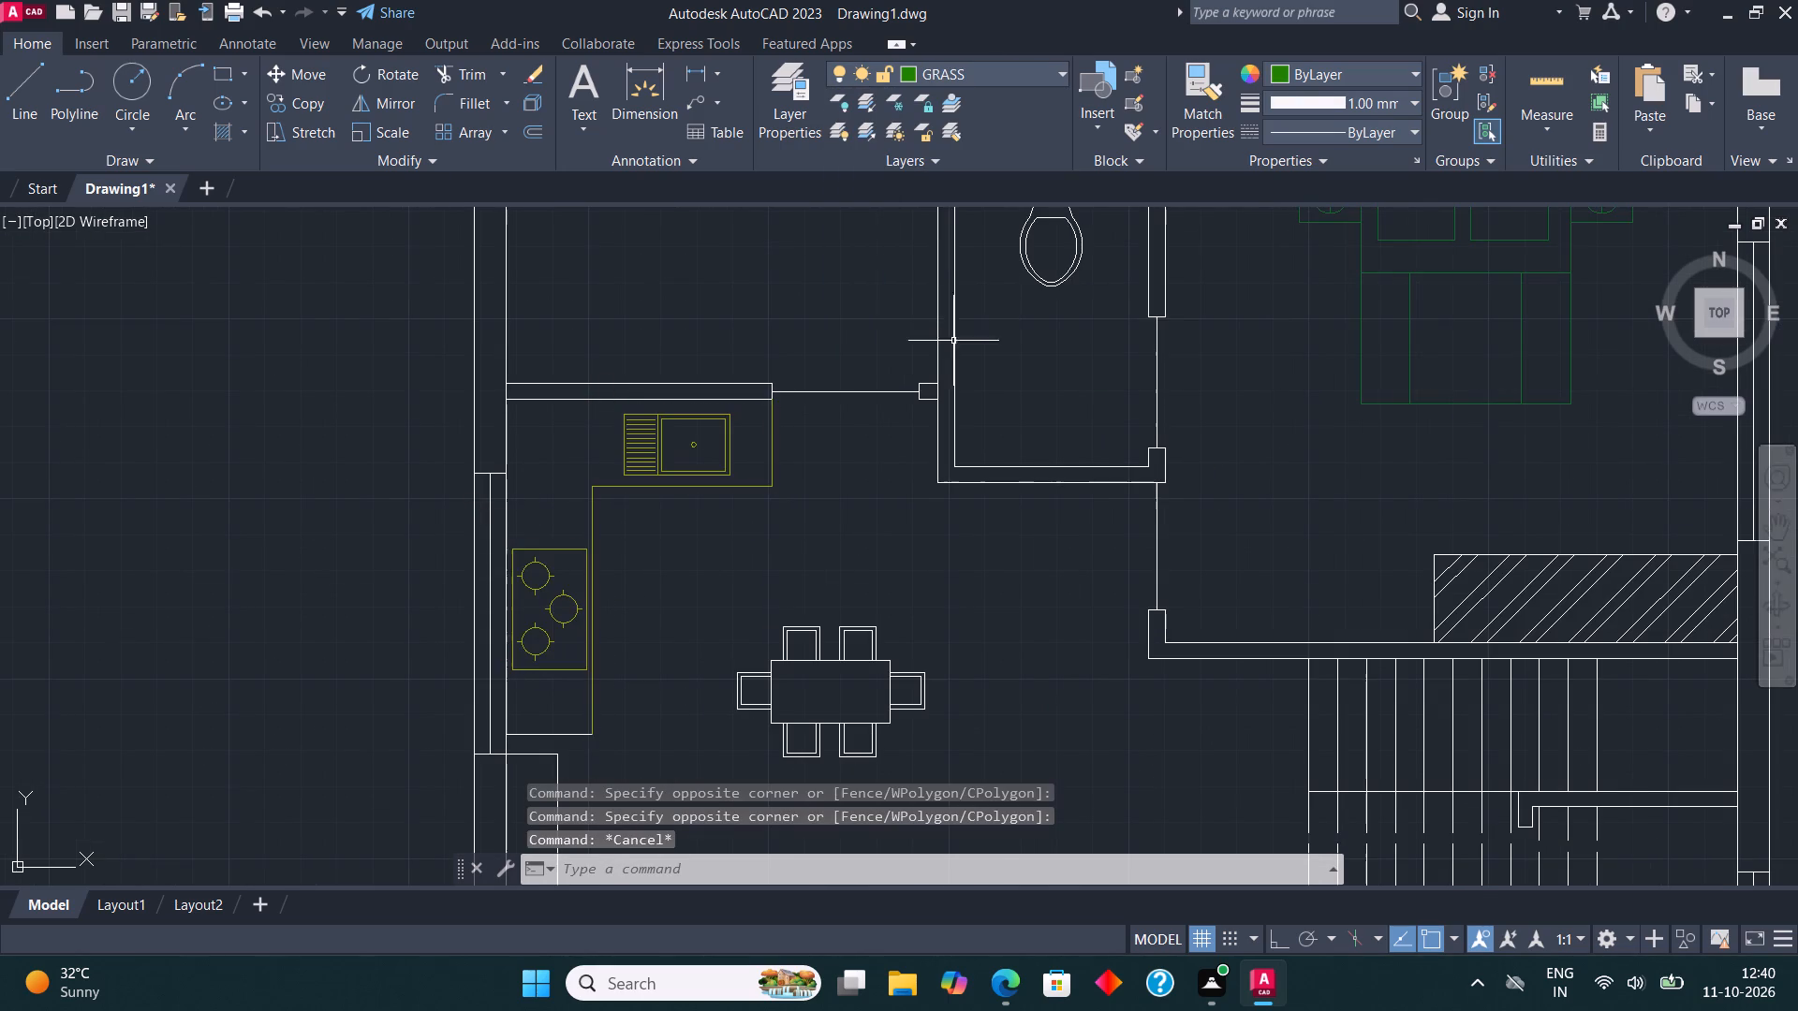
# Assign the short end line of the kitchen counter below the stove to the KIT layer.
pyautogui.moveTo(929, 394); pyautogui.dragTo(1022, 271, button='middle')
pyautogui.scroll(1, 642, 630)
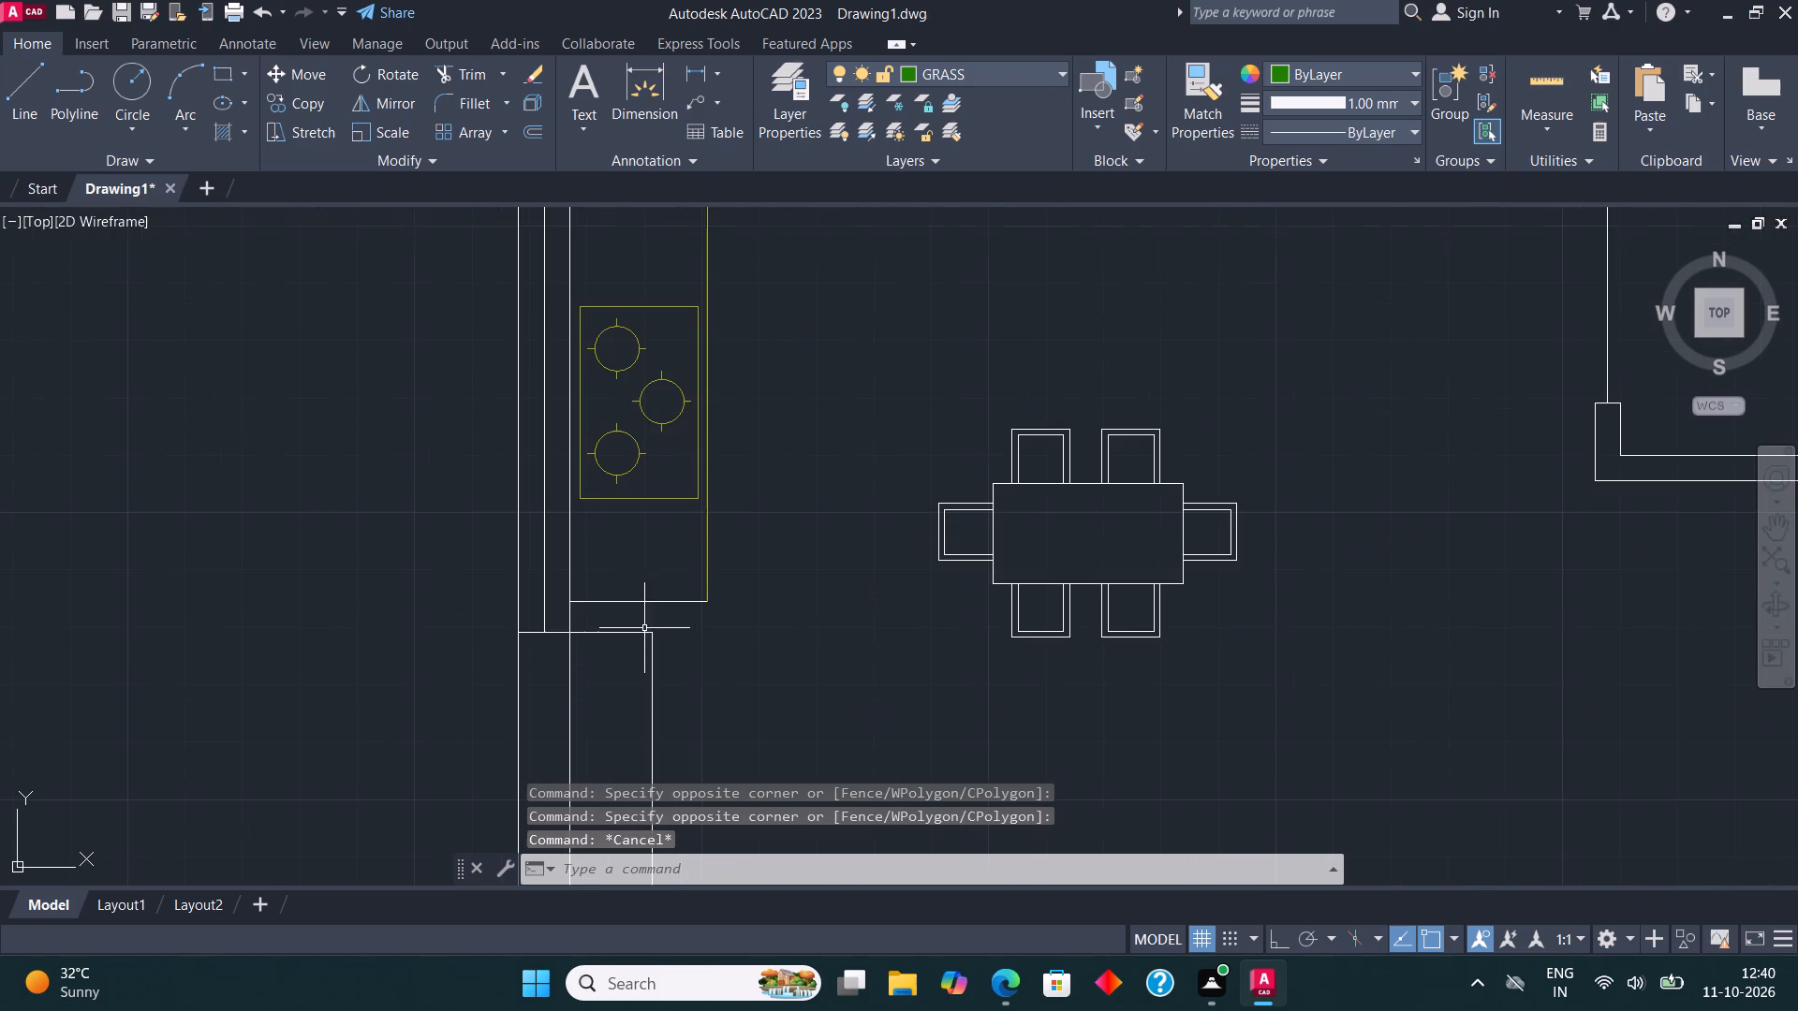
pyautogui.moveTo(664, 625); pyautogui.dragTo(660, 600)
pyautogui.click(662, 579)
pyautogui.click(978, 78)
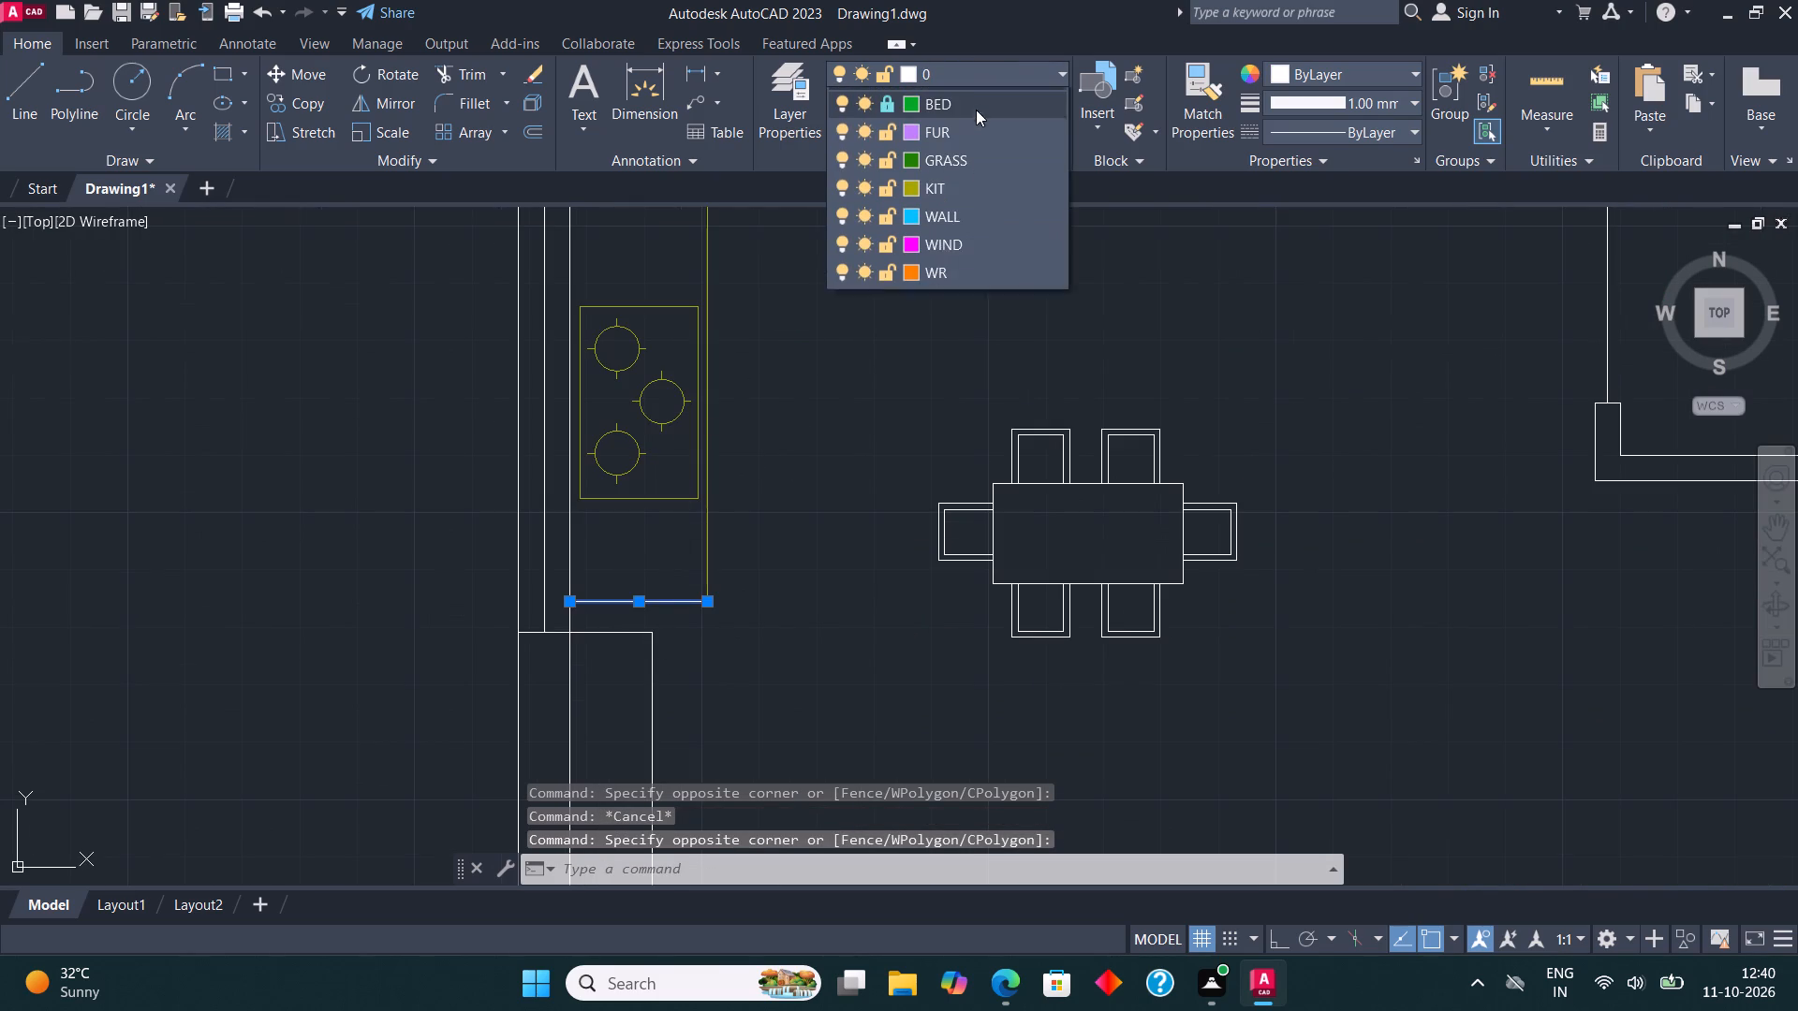
pyautogui.click(972, 211)
pyautogui.press('Escape')
# Make WR the current layer and fill the narrow cabinet below the kitchen counter with a SOLID hatch.
pyautogui.scroll(-1, 915, 327)
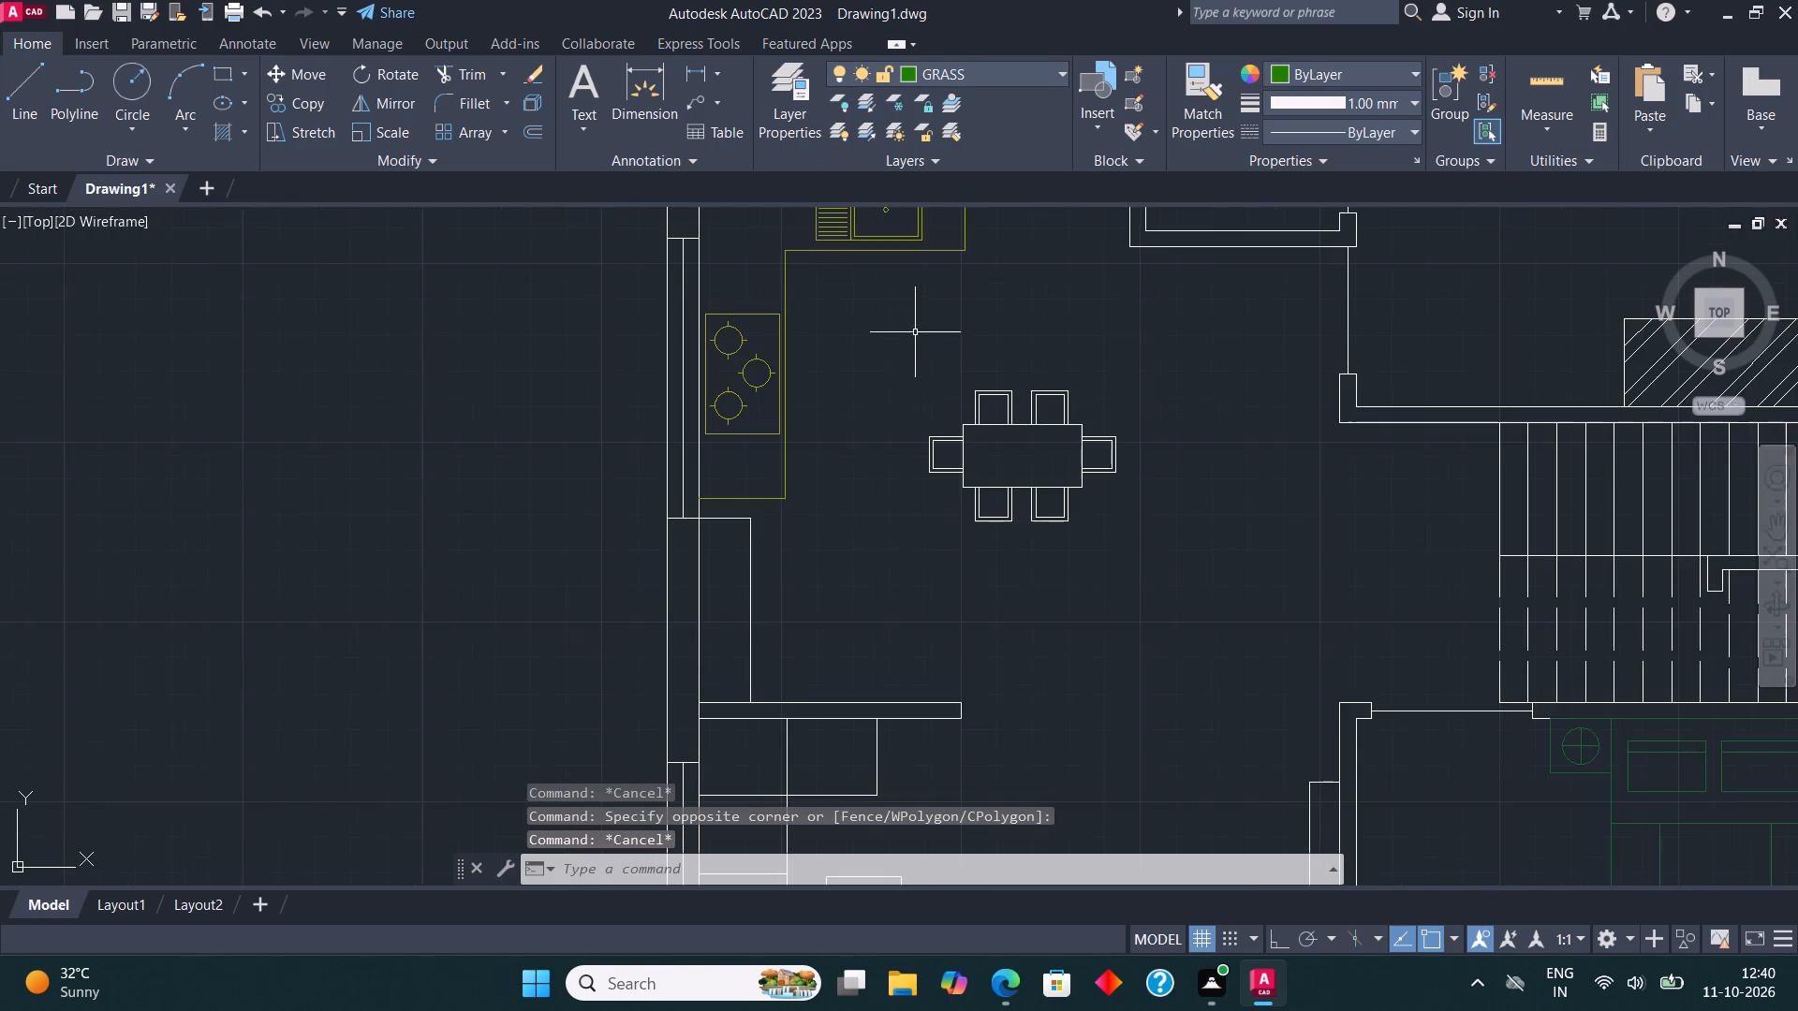
pyautogui.scroll(1, 725, 638)
pyautogui.moveTo(686, 617); pyautogui.dragTo(641, 592, button='middle')
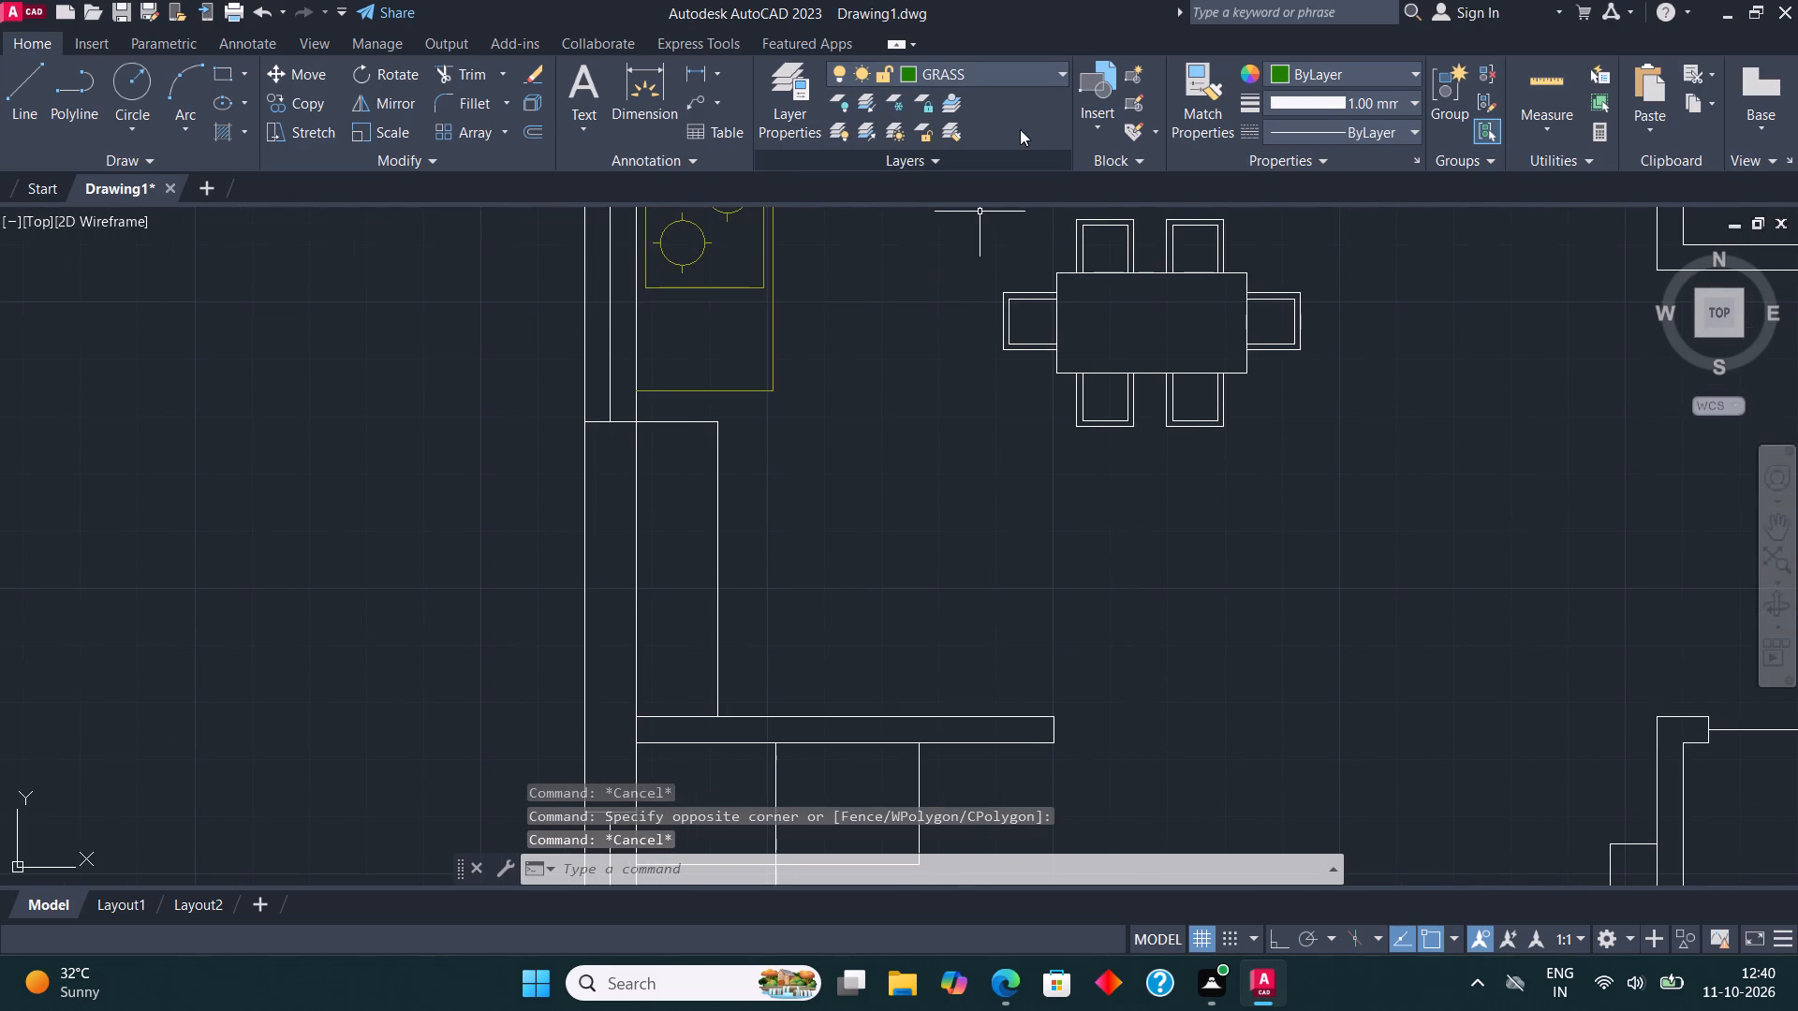
pyautogui.click(962, 75)
pyautogui.click(967, 292)
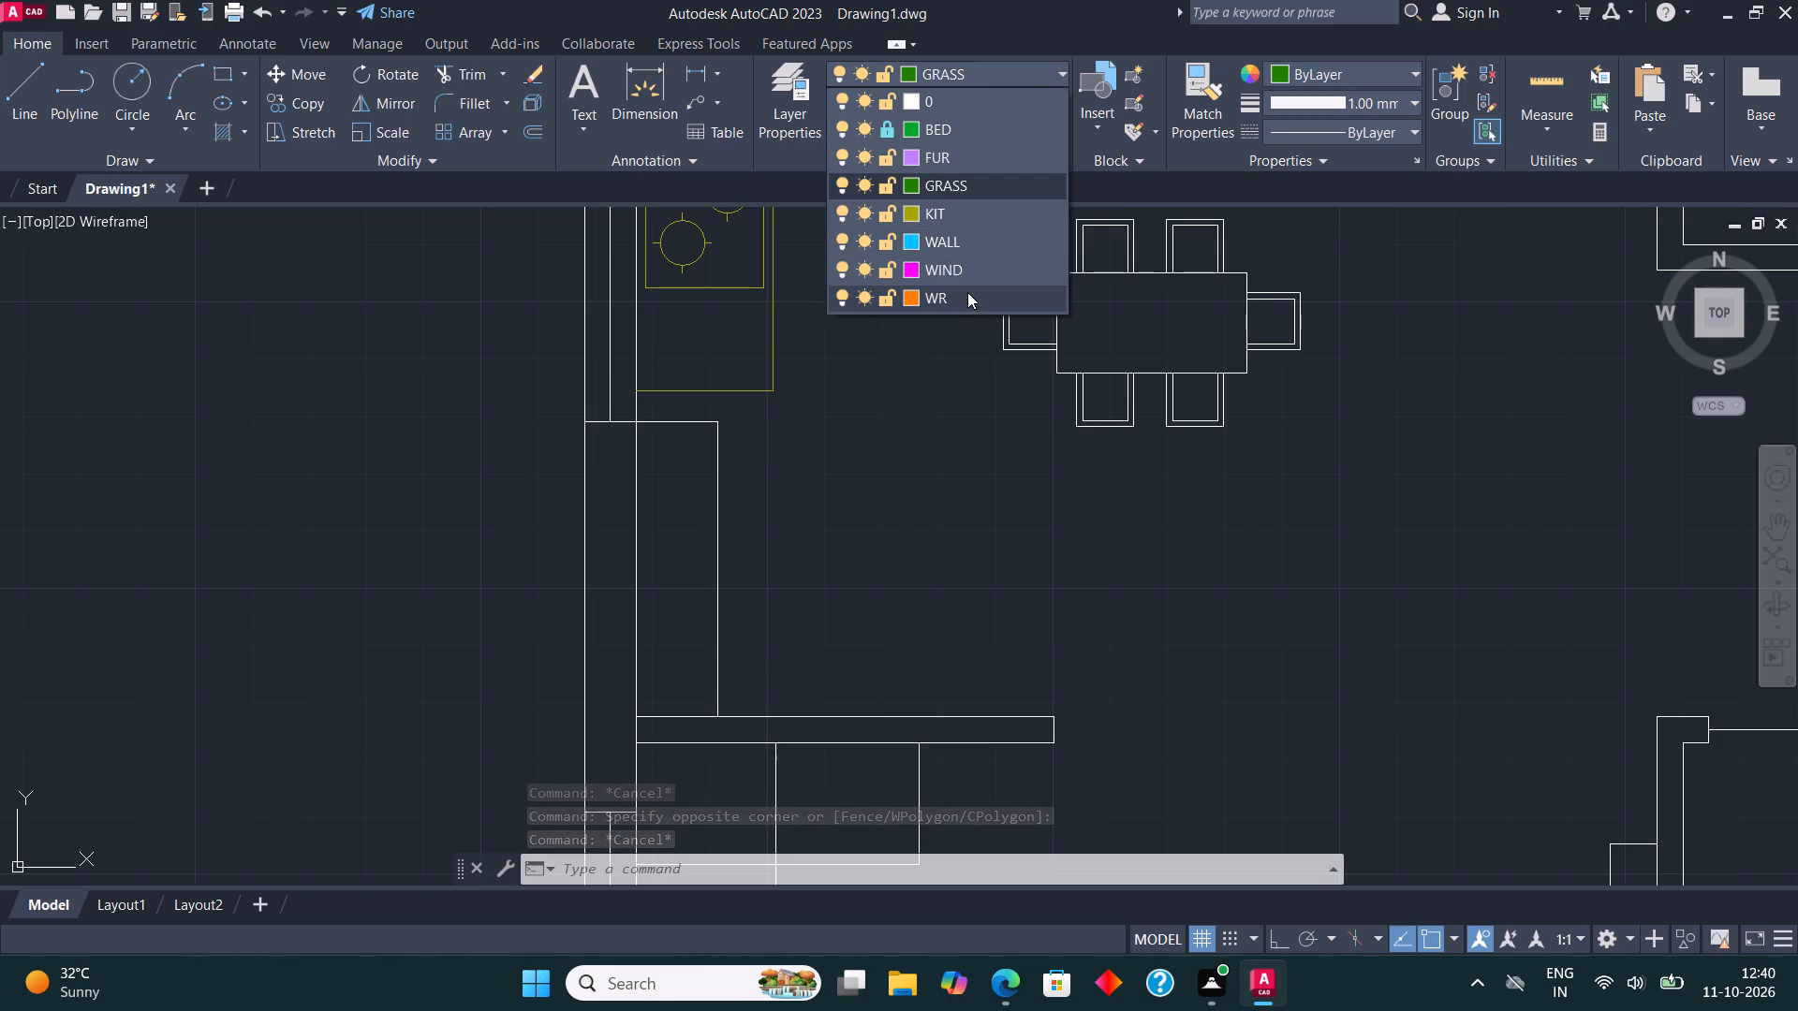
pyautogui.press('h')
pyautogui.press('Return')
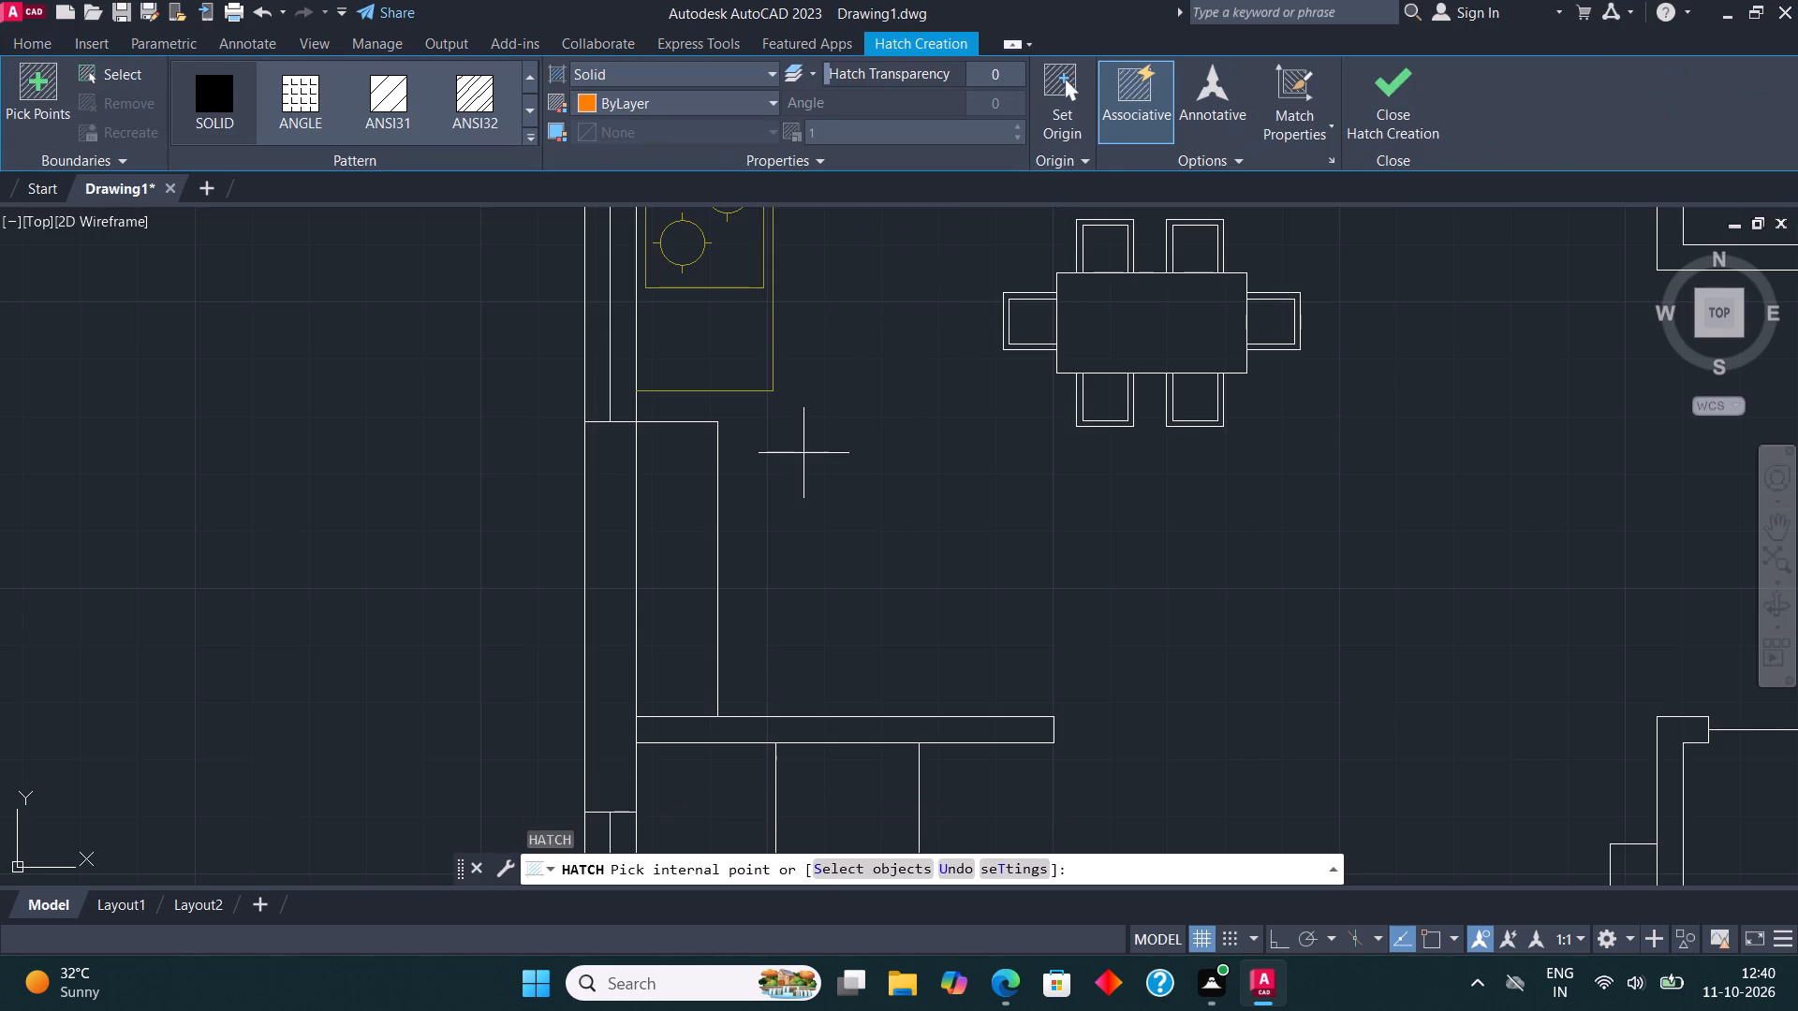
pyautogui.click(713, 565)
pyautogui.click(1396, 104)
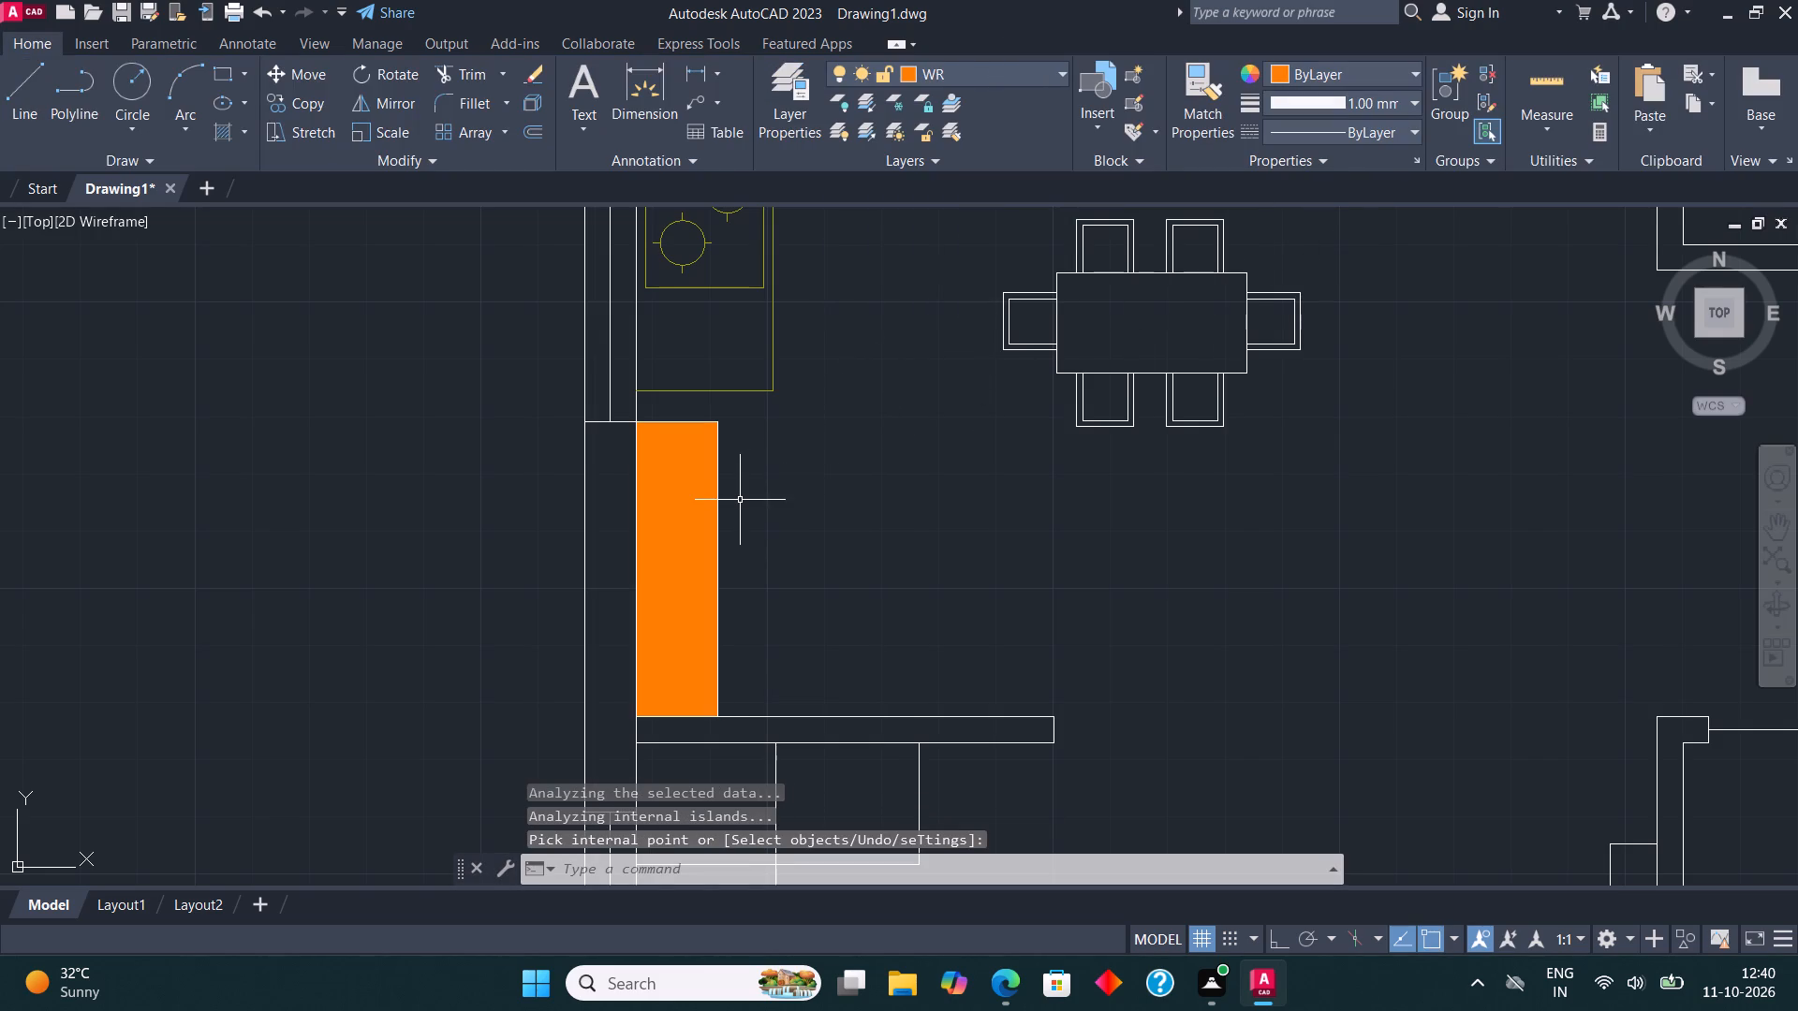
# Assign the two windows in the top wall of the room behind the kitchen to the WIND layer.
pyautogui.scroll(-2, 768, 519)
pyautogui.moveTo(1021, 464); pyautogui.dragTo(1010, 464, button='middle')
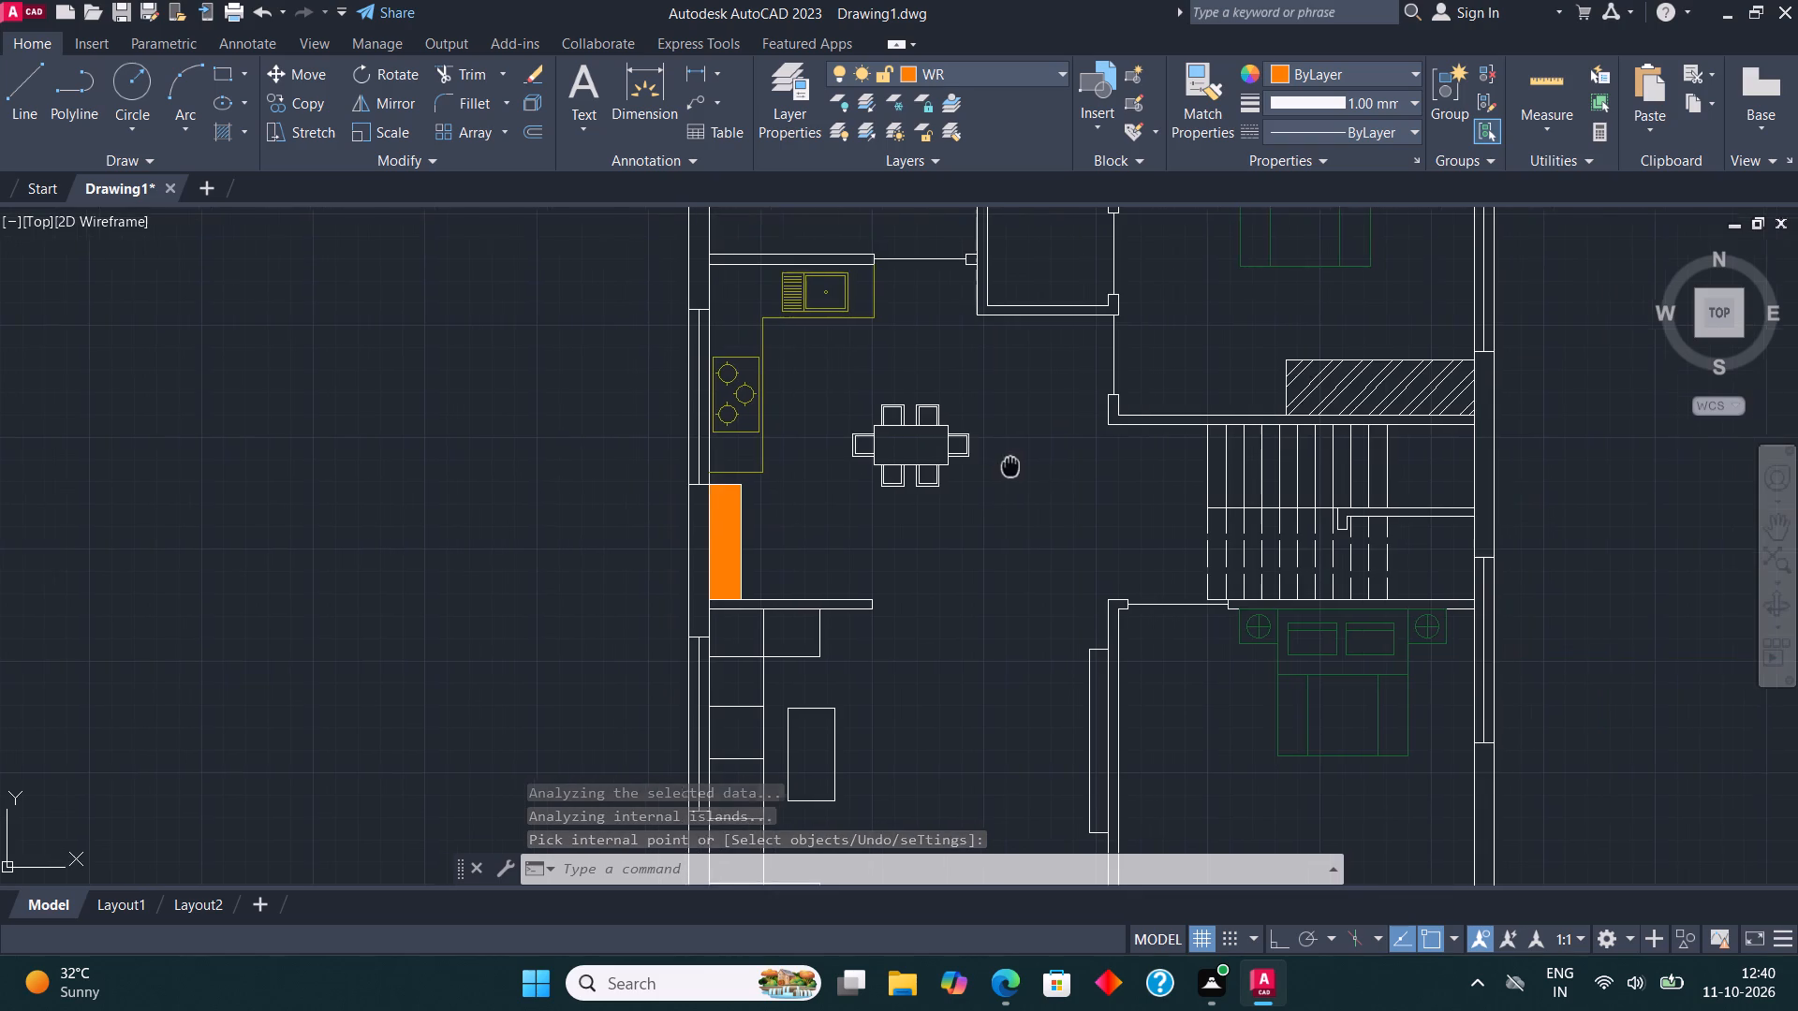
pyautogui.moveTo(1010, 464); pyautogui.dragTo(995, 528, button='middle')
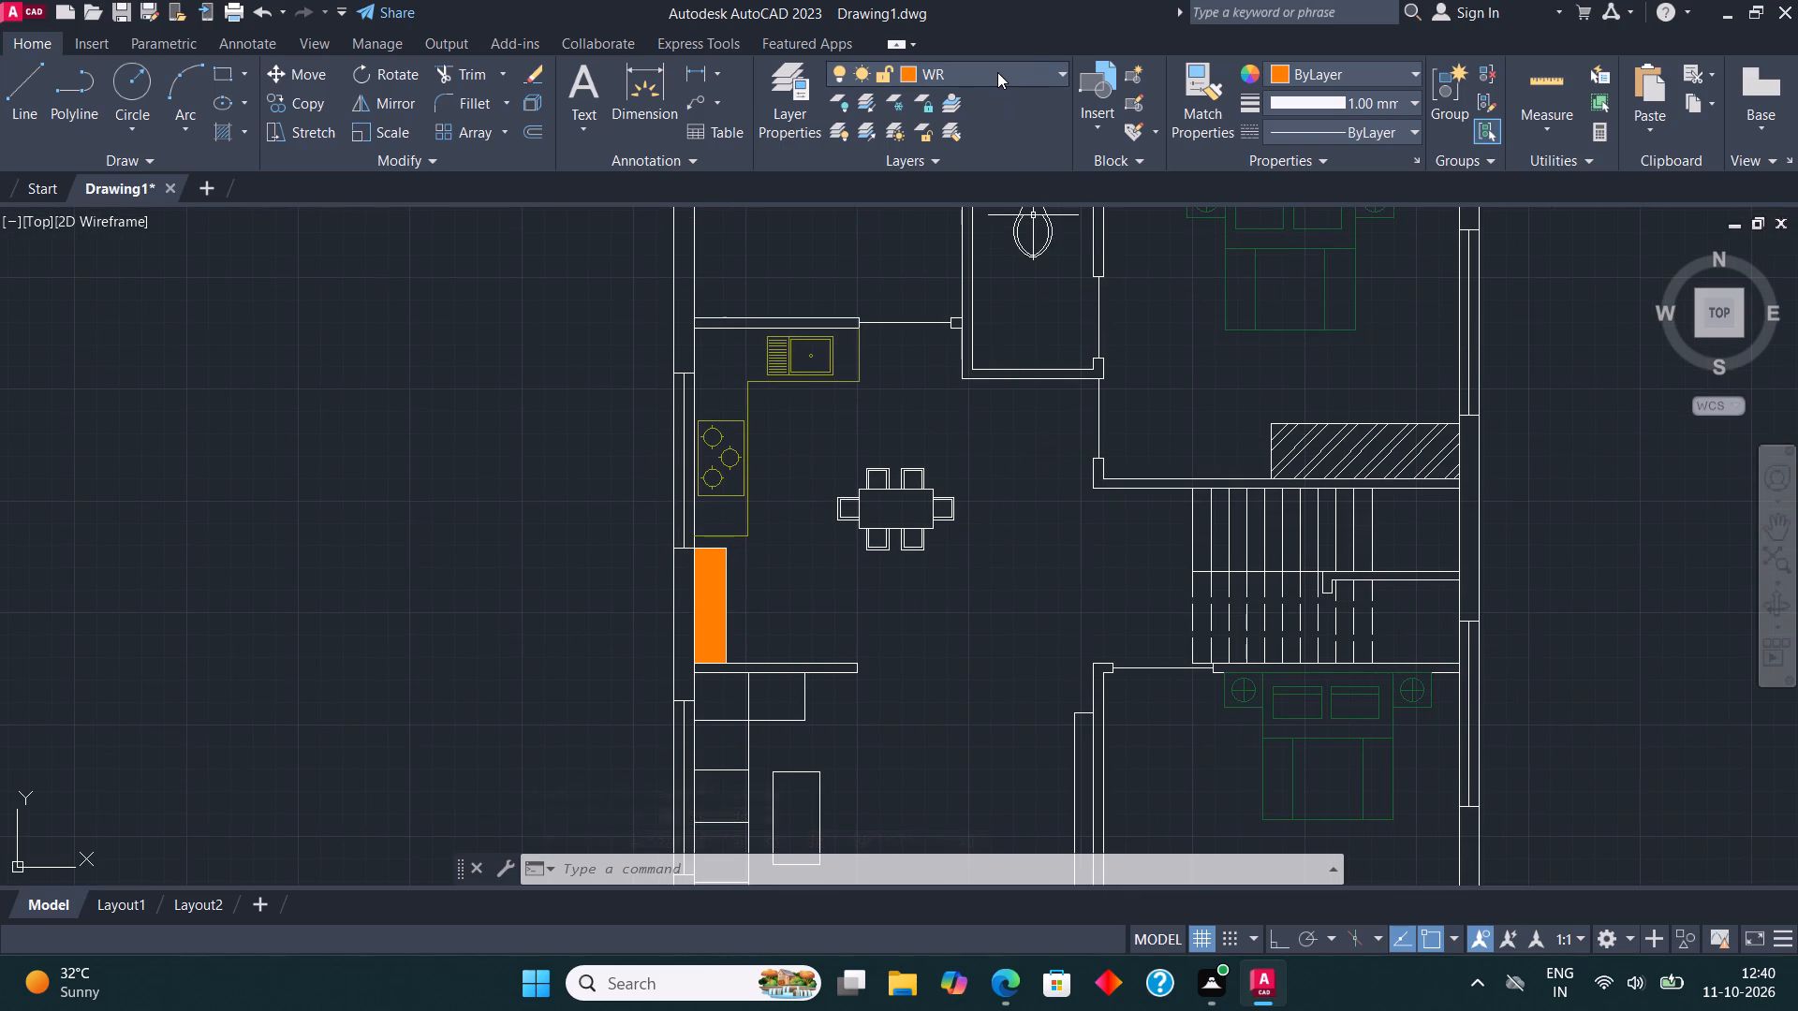
pyautogui.click(997, 72)
pyautogui.press('Escape')
pyautogui.moveTo(1025, 353); pyautogui.dragTo(1001, 657, button='middle')
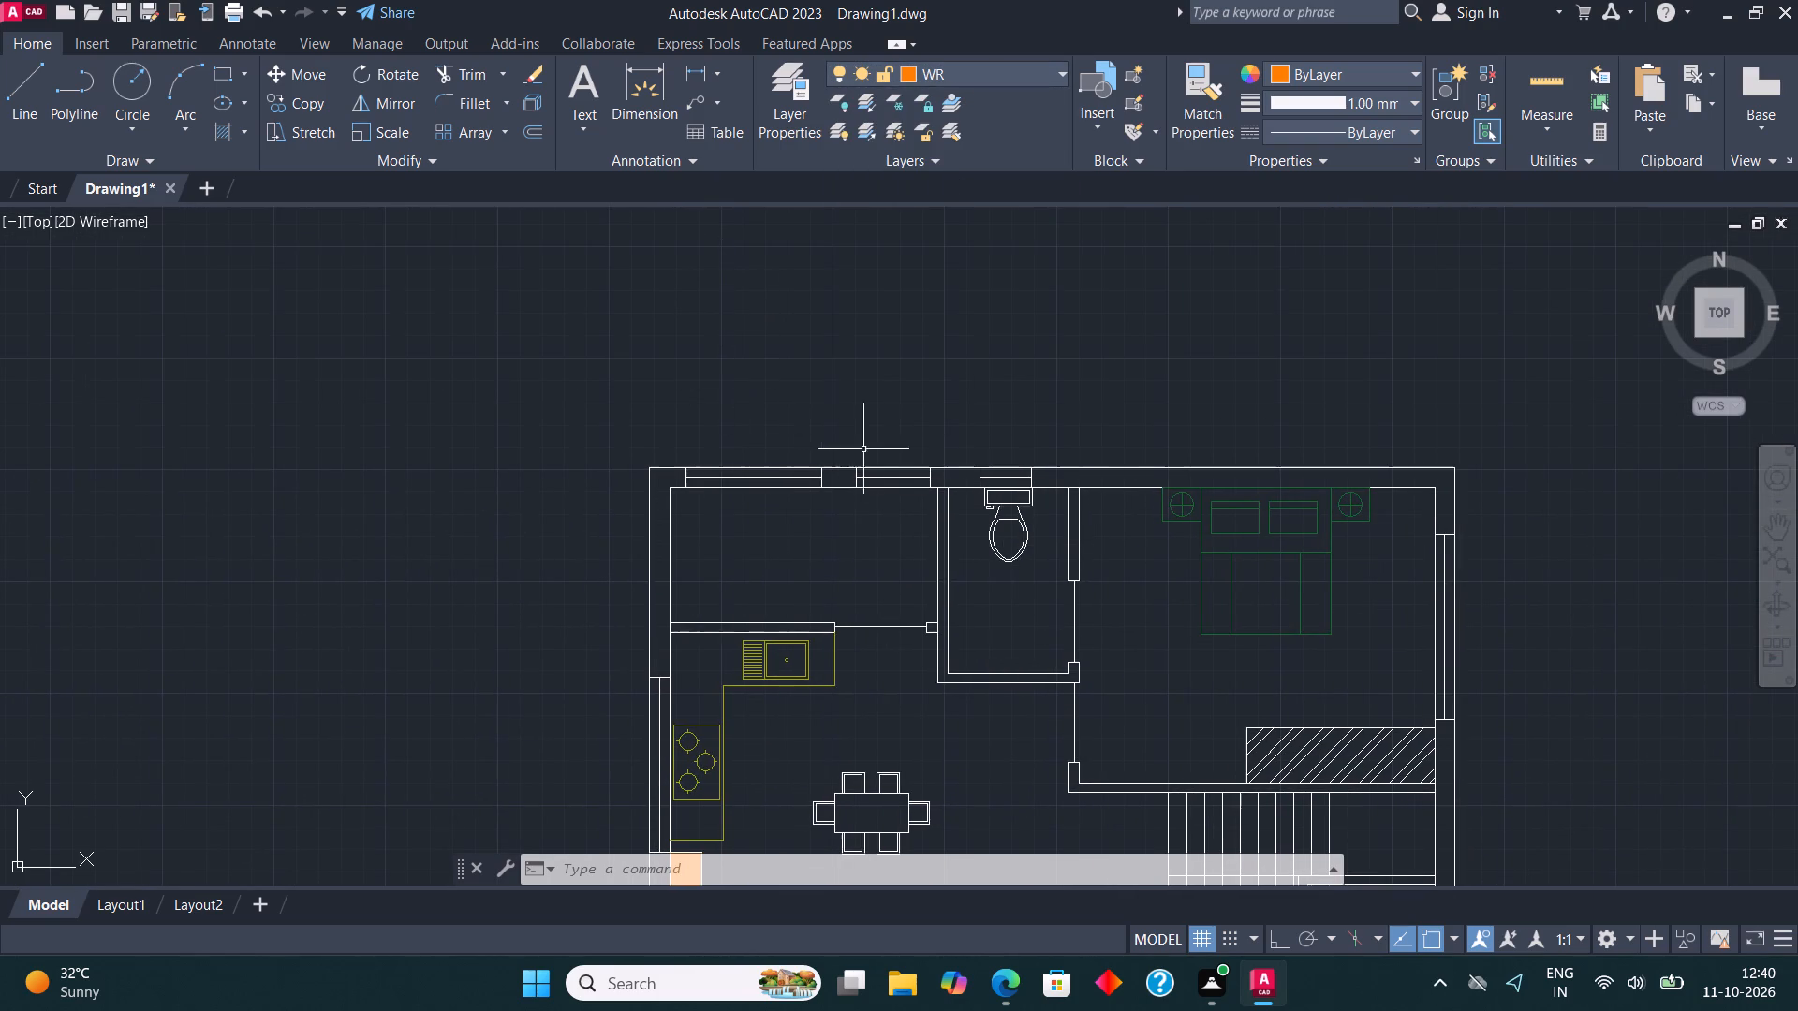
pyautogui.scroll(3, 701, 462)
pyautogui.click(589, 587)
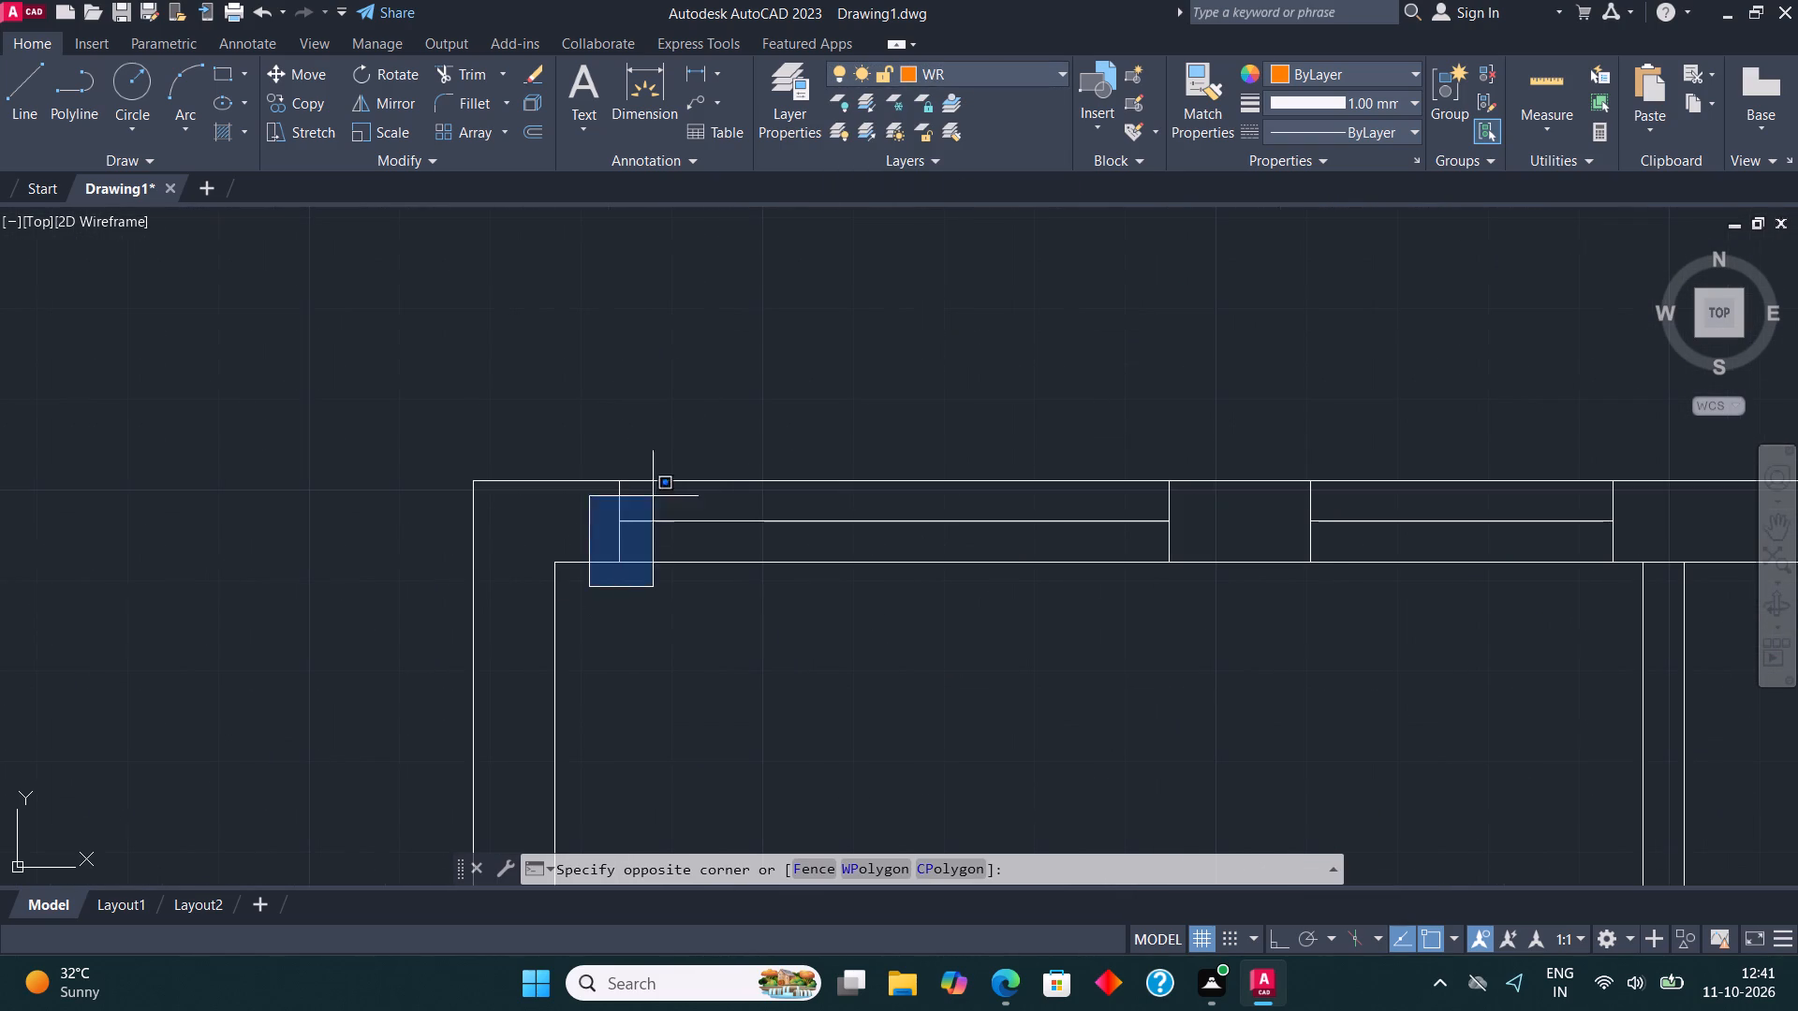
pyautogui.scroll(-1, 1220, 413)
pyautogui.scroll(1, 1417, 395)
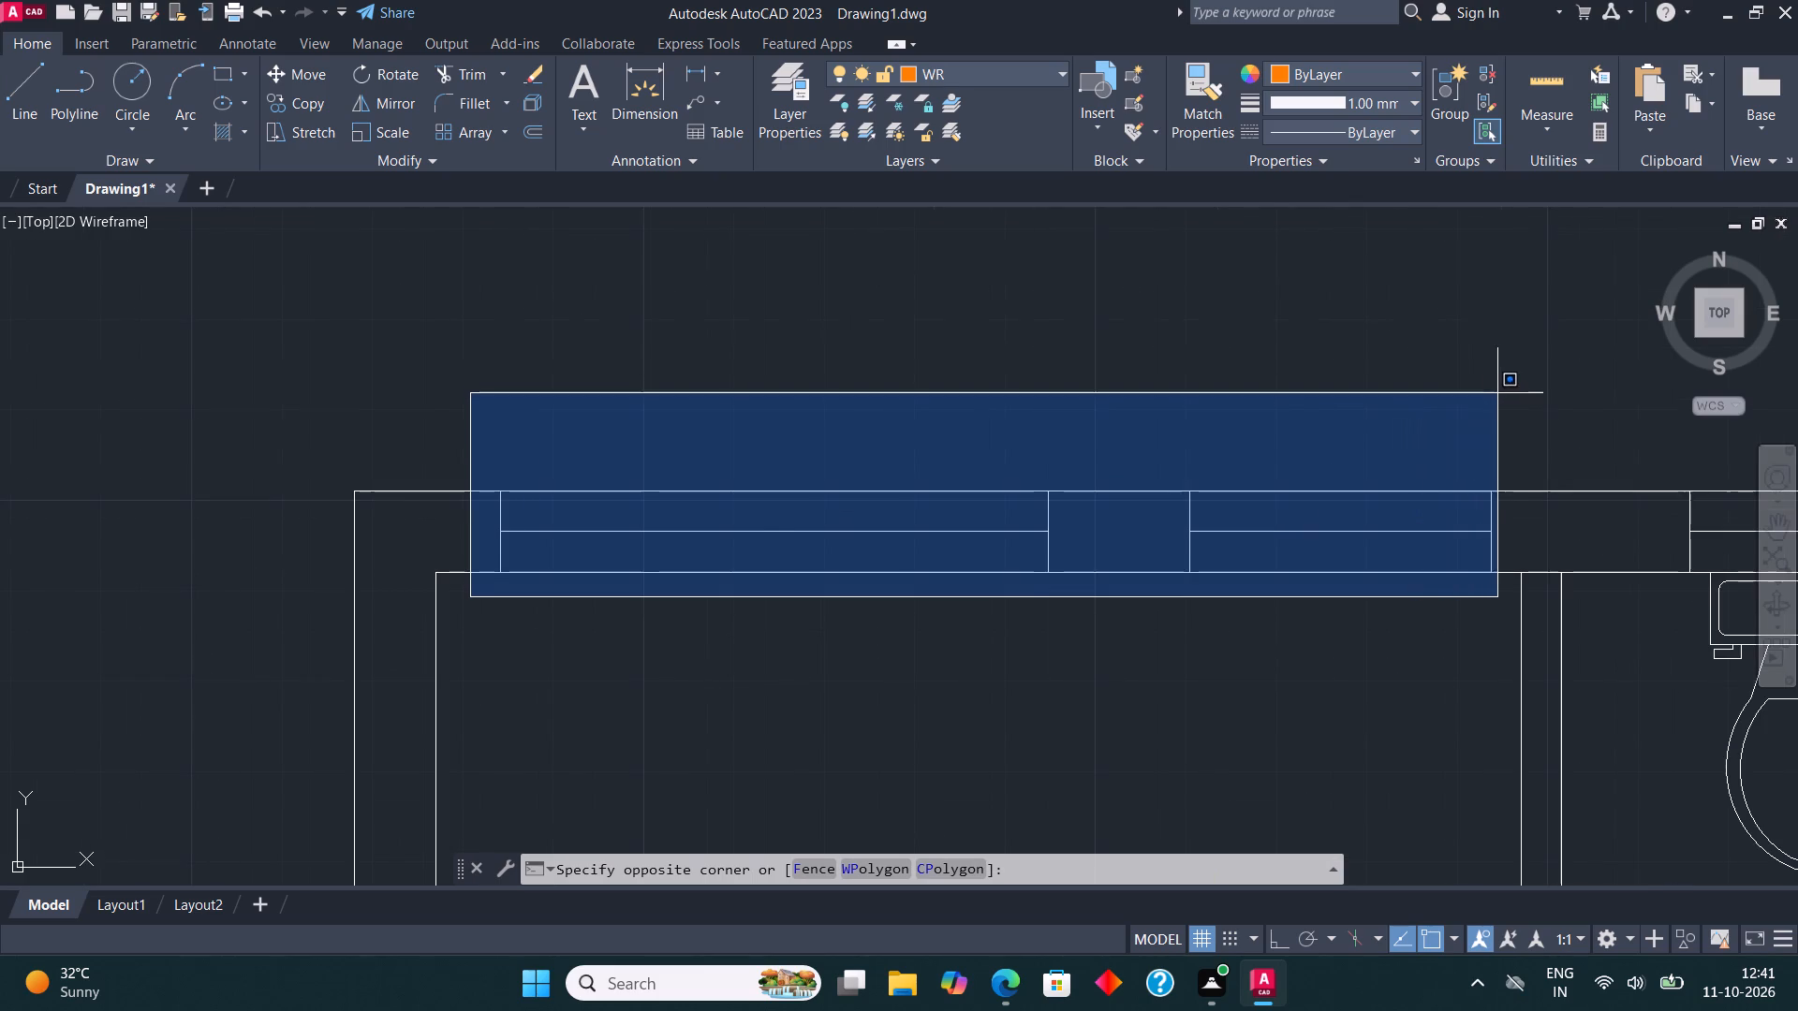
pyautogui.click(1506, 396)
pyautogui.click(1033, 66)
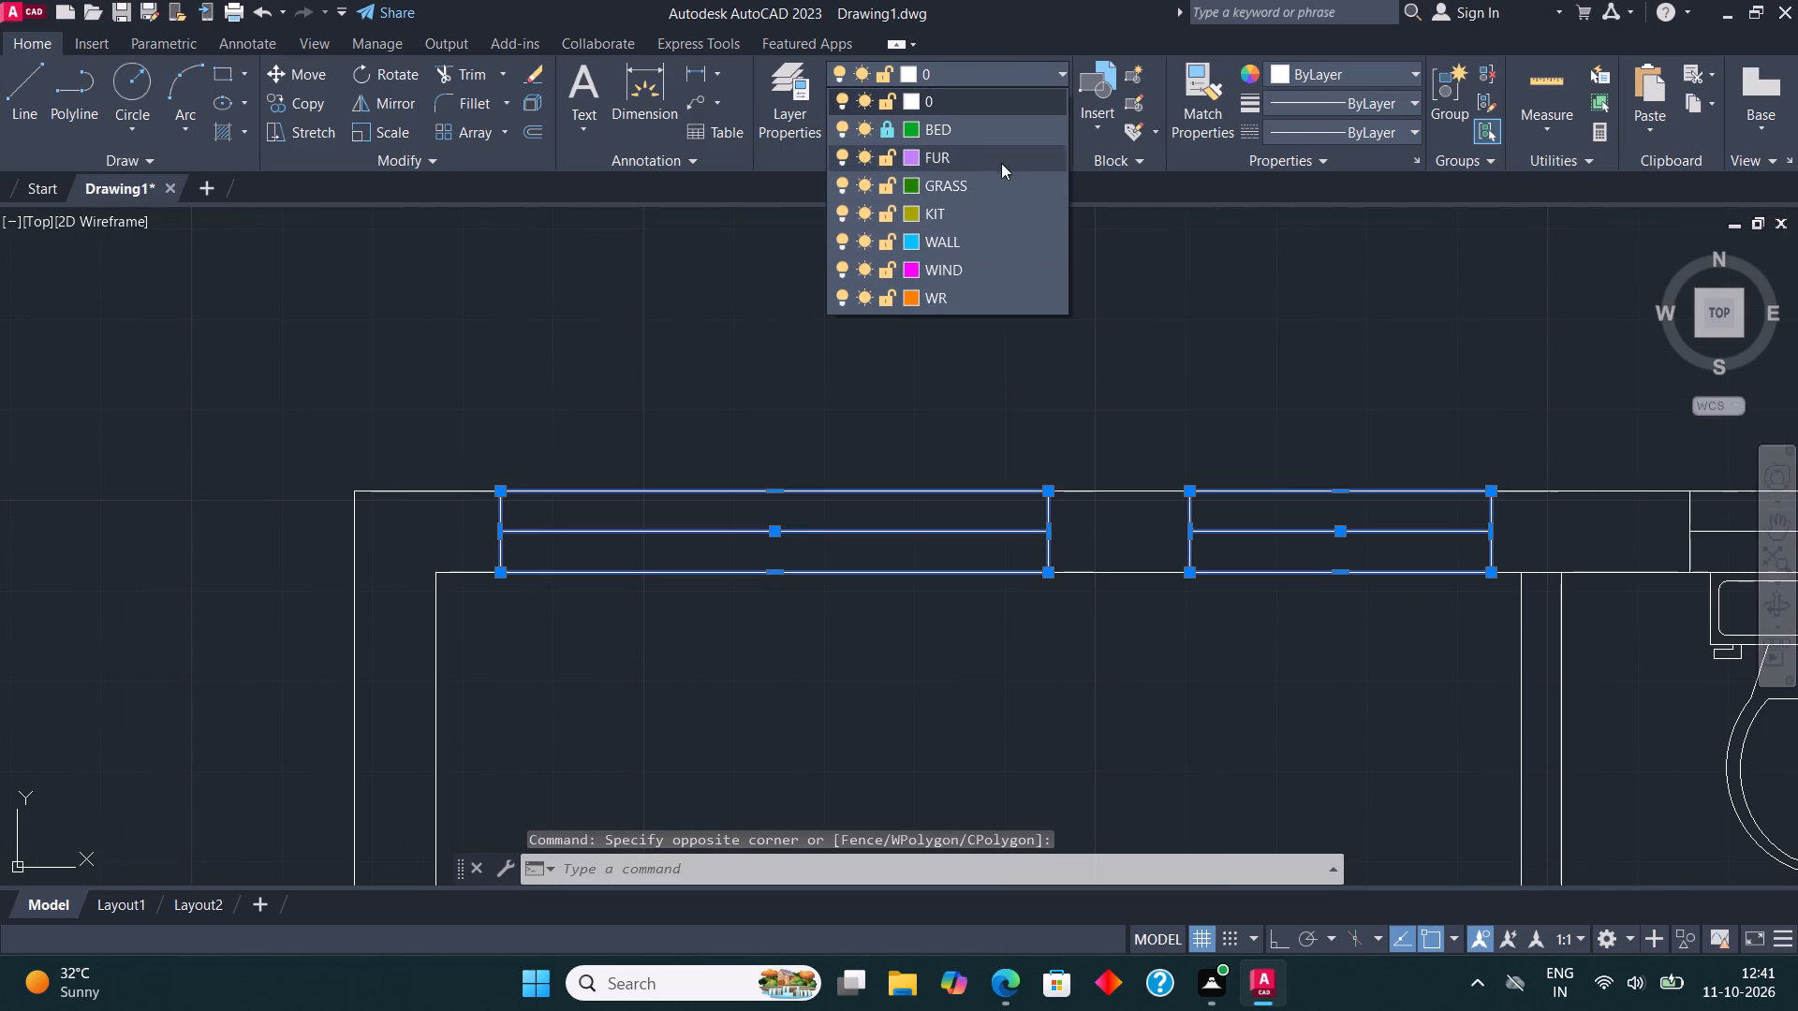
pyautogui.click(980, 271)
pyautogui.press('Escape')
# Assign the small window above the toilet beside the upper bedroom to the WIND layer.
pyautogui.scroll(-2, 669, 414)
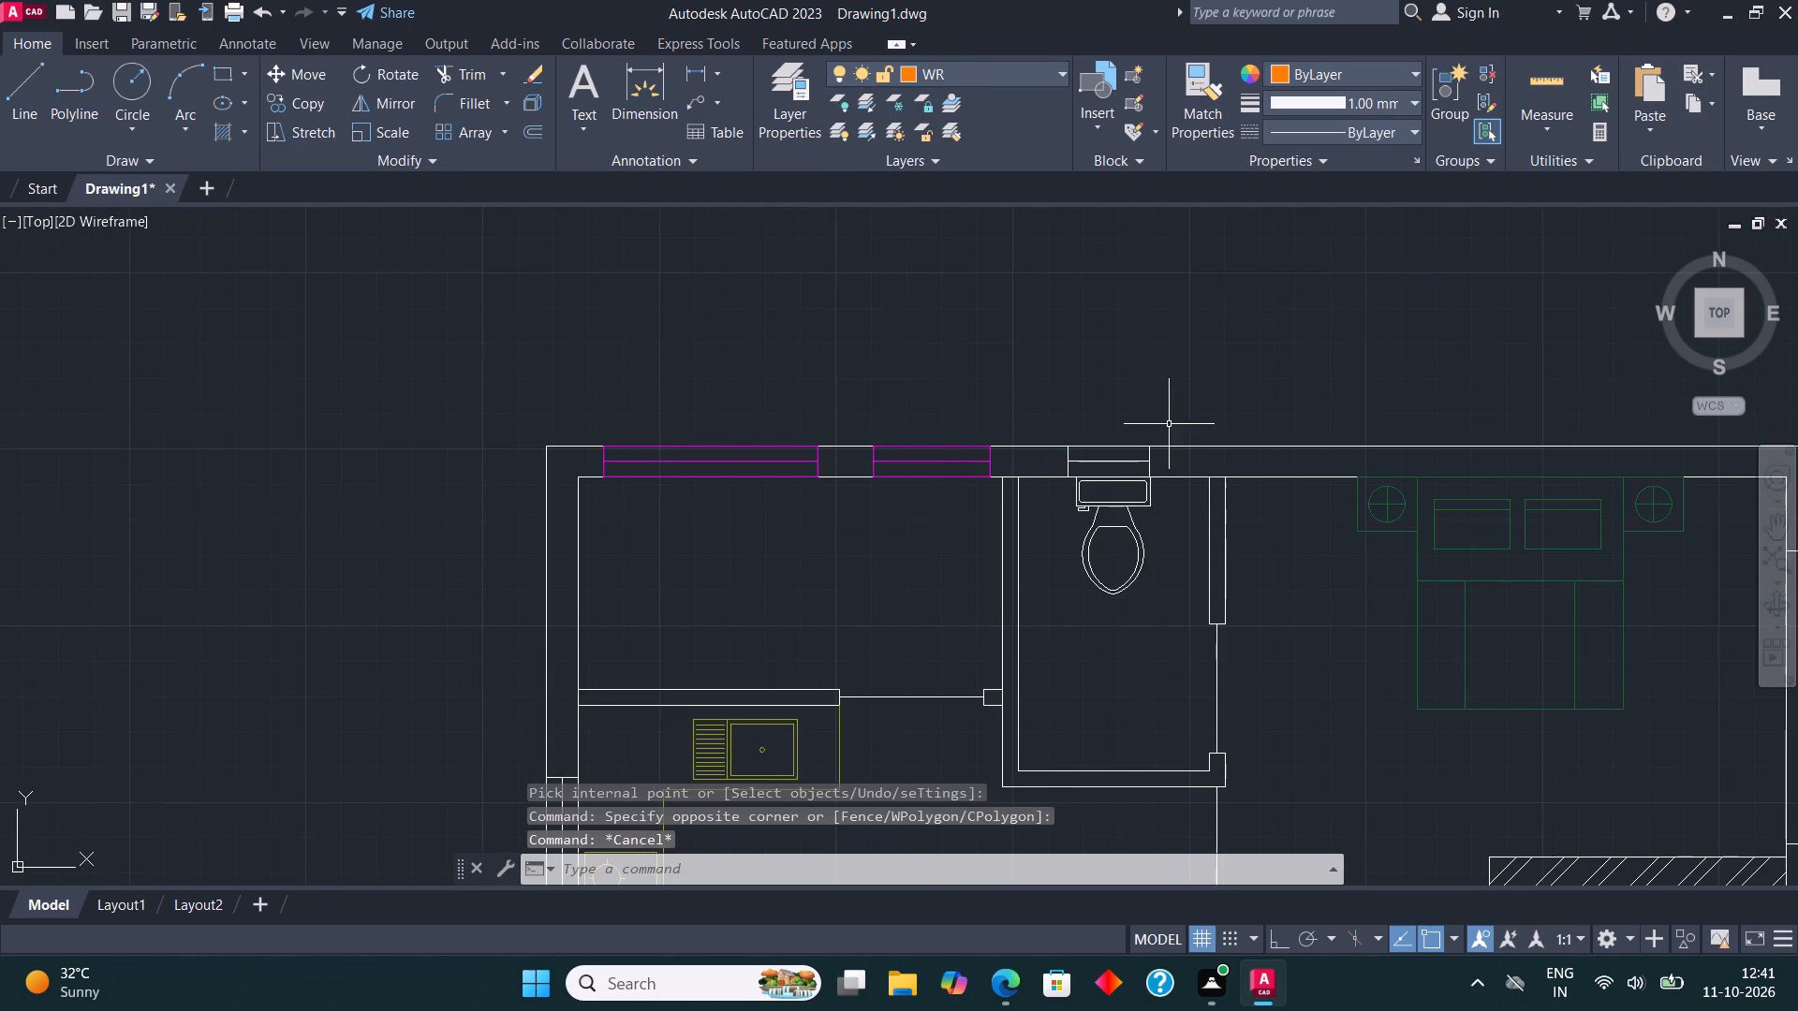
pyautogui.moveTo(1137, 421); pyautogui.dragTo(739, 400, button='middle')
pyautogui.scroll(2, 700, 427)
pyautogui.click(601, 505)
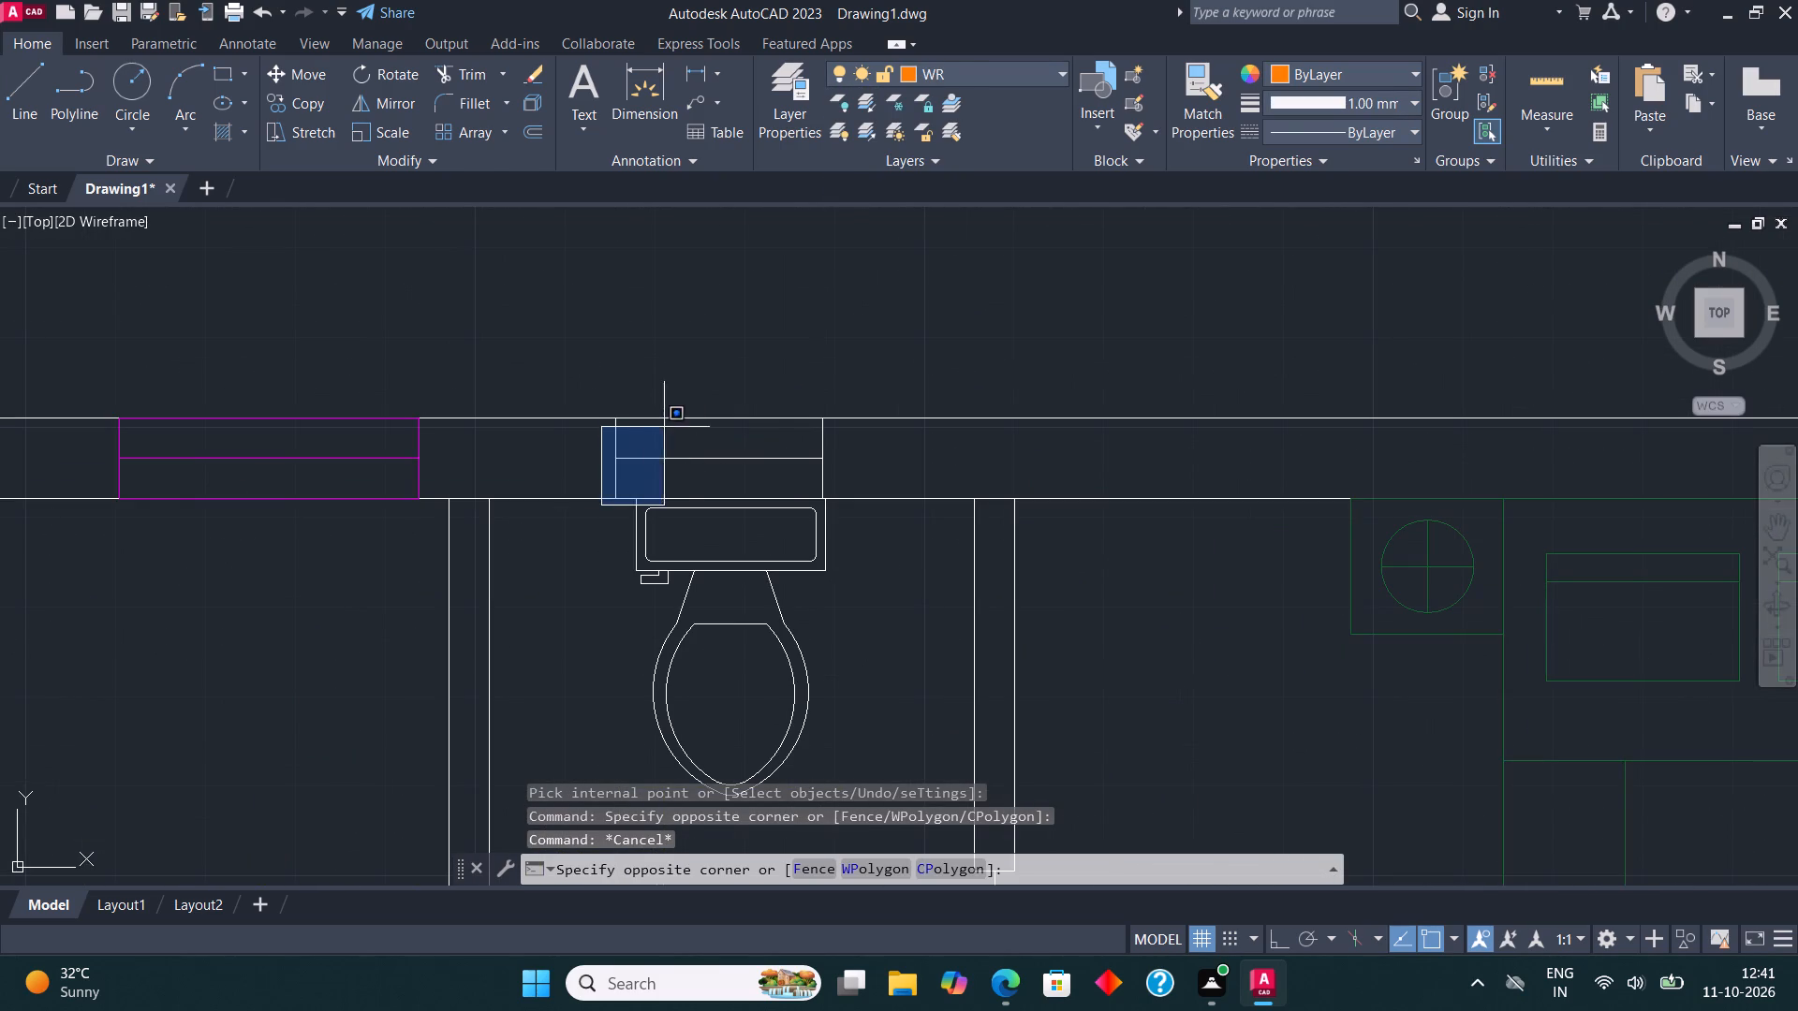
pyautogui.click(817, 417)
pyautogui.click(620, 531)
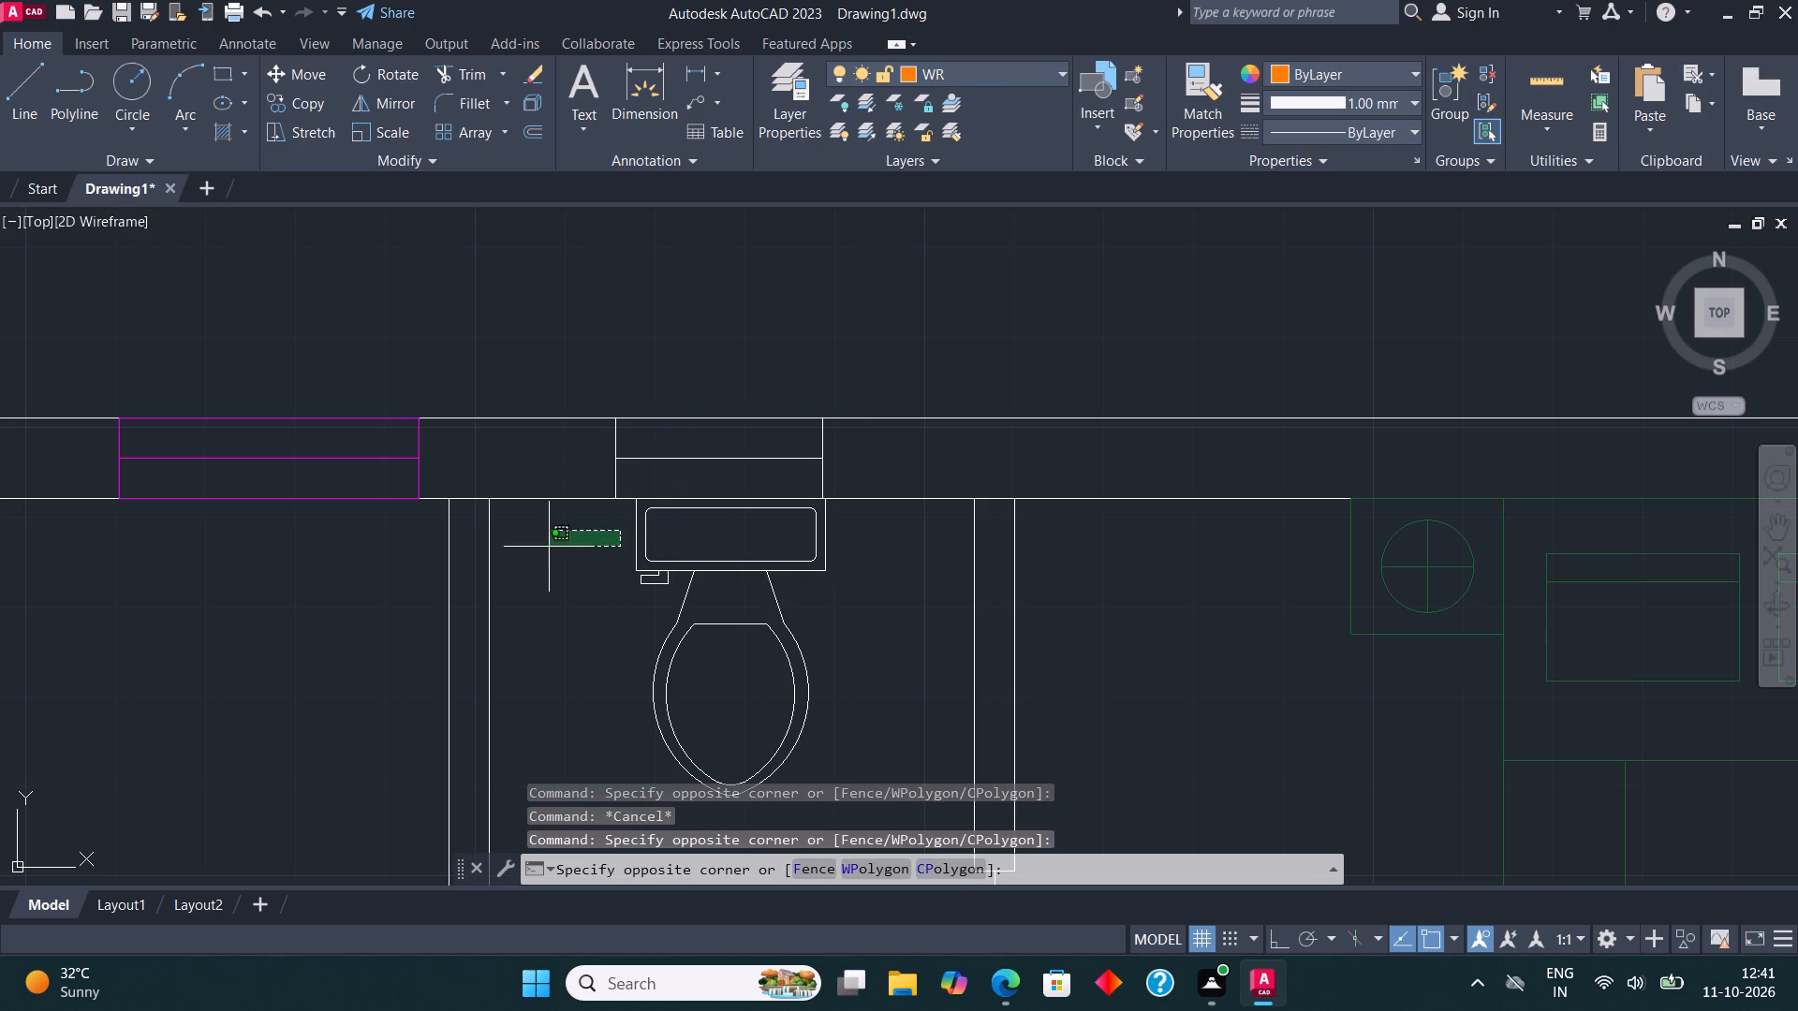
pyautogui.click(549, 548)
pyautogui.click(558, 536)
pyautogui.click(953, 378)
pyautogui.click(989, 56)
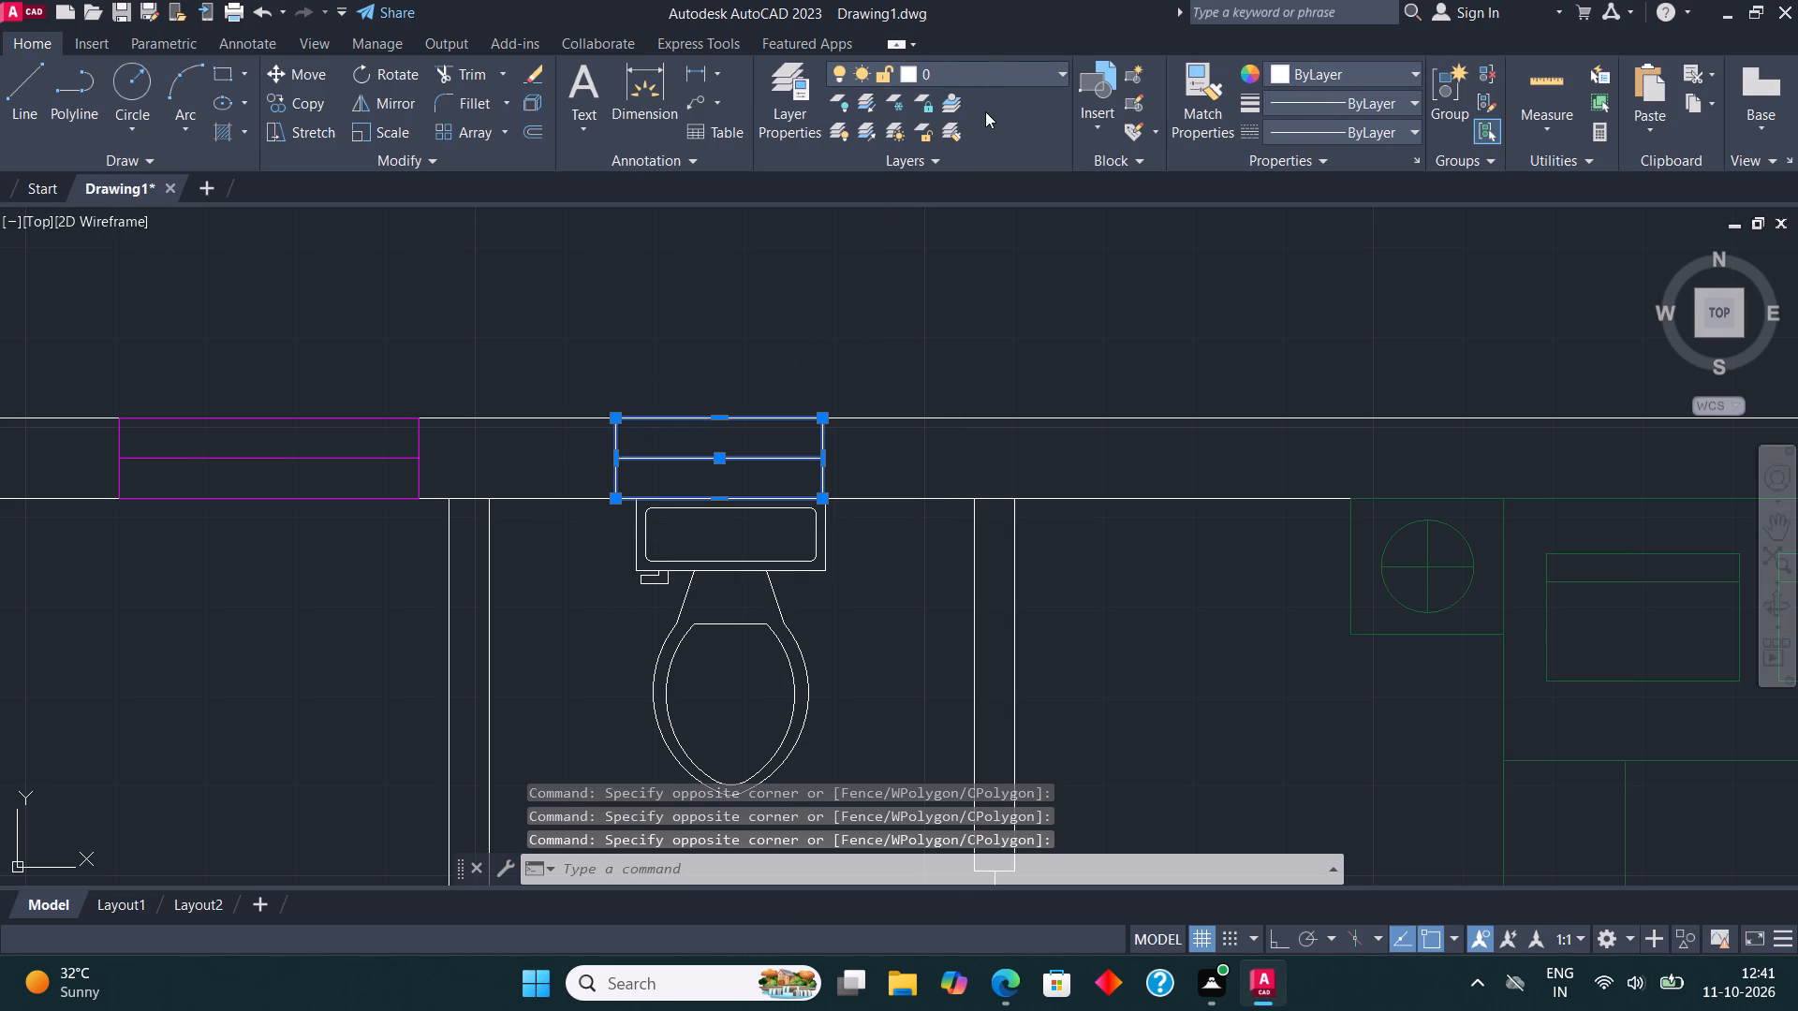
pyautogui.click(996, 56)
pyautogui.click(1002, 72)
pyautogui.click(955, 292)
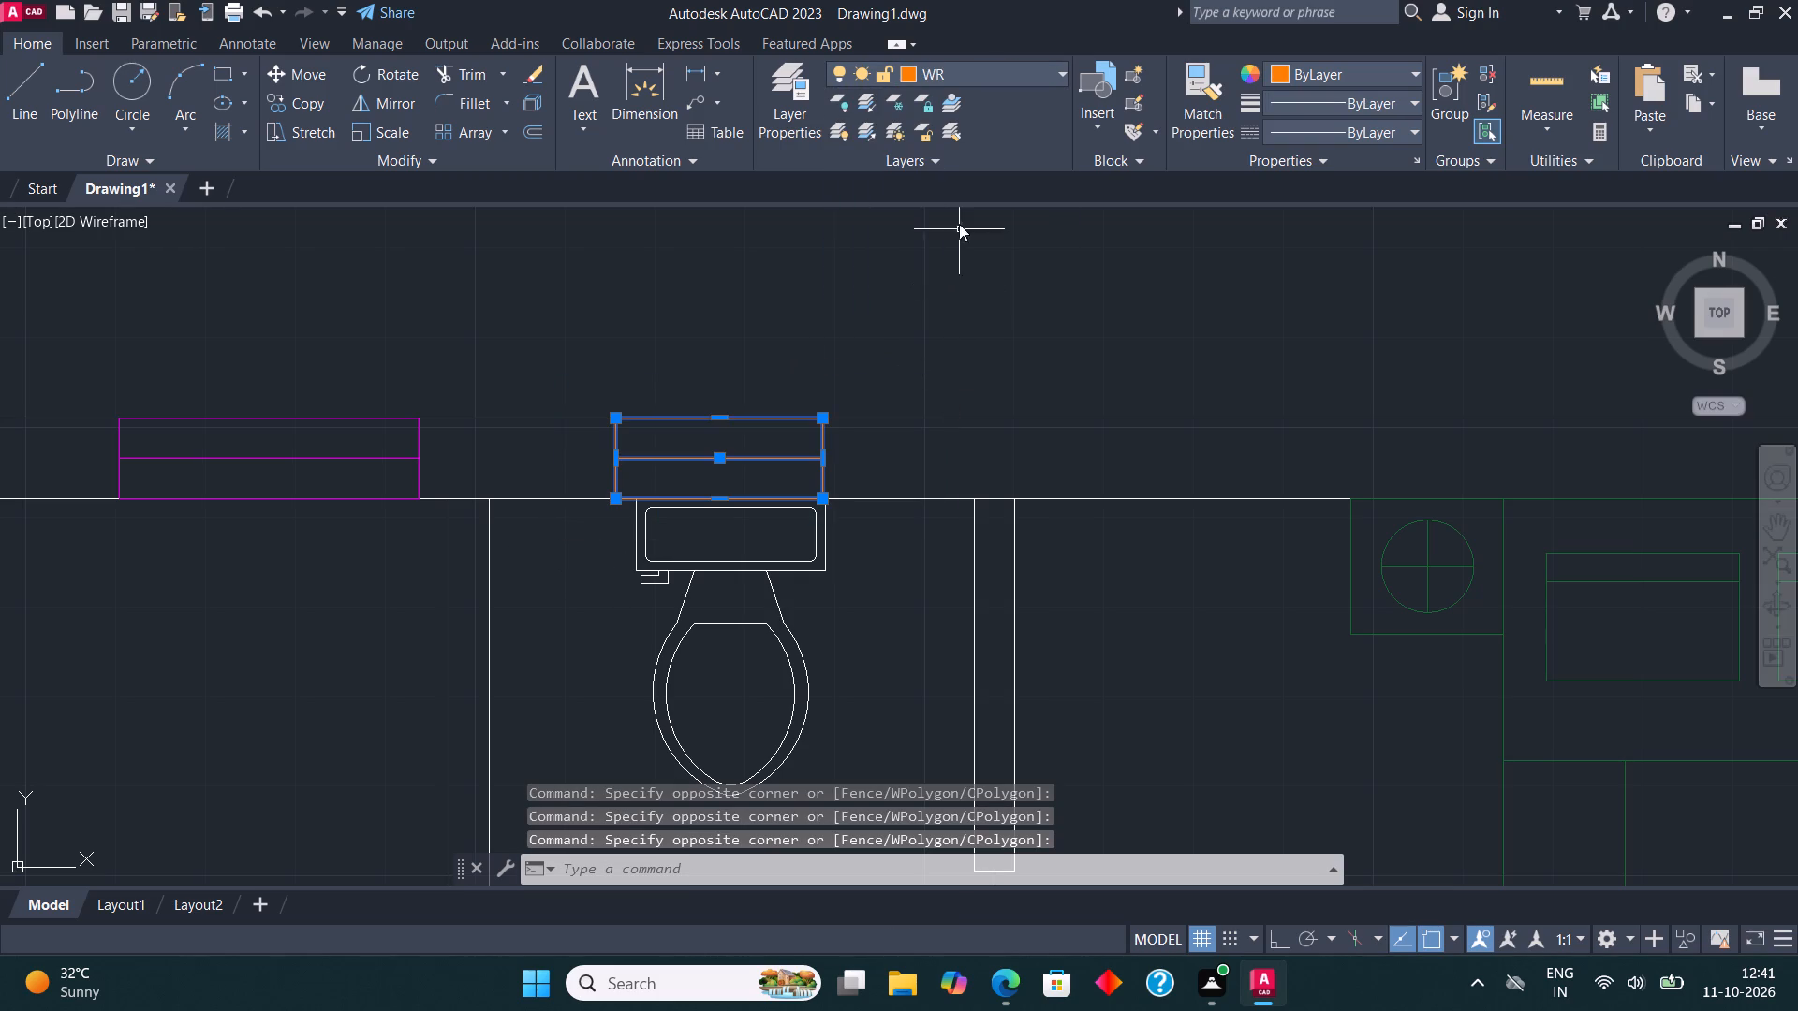
pyautogui.click(989, 69)
pyautogui.click(992, 264)
pyautogui.press('Escape')
# Assign the outer-wall window of the bedroom above the staircase to the WIND layer.
pyautogui.scroll(-3, 688, 394)
pyautogui.scroll(2, 1157, 590)
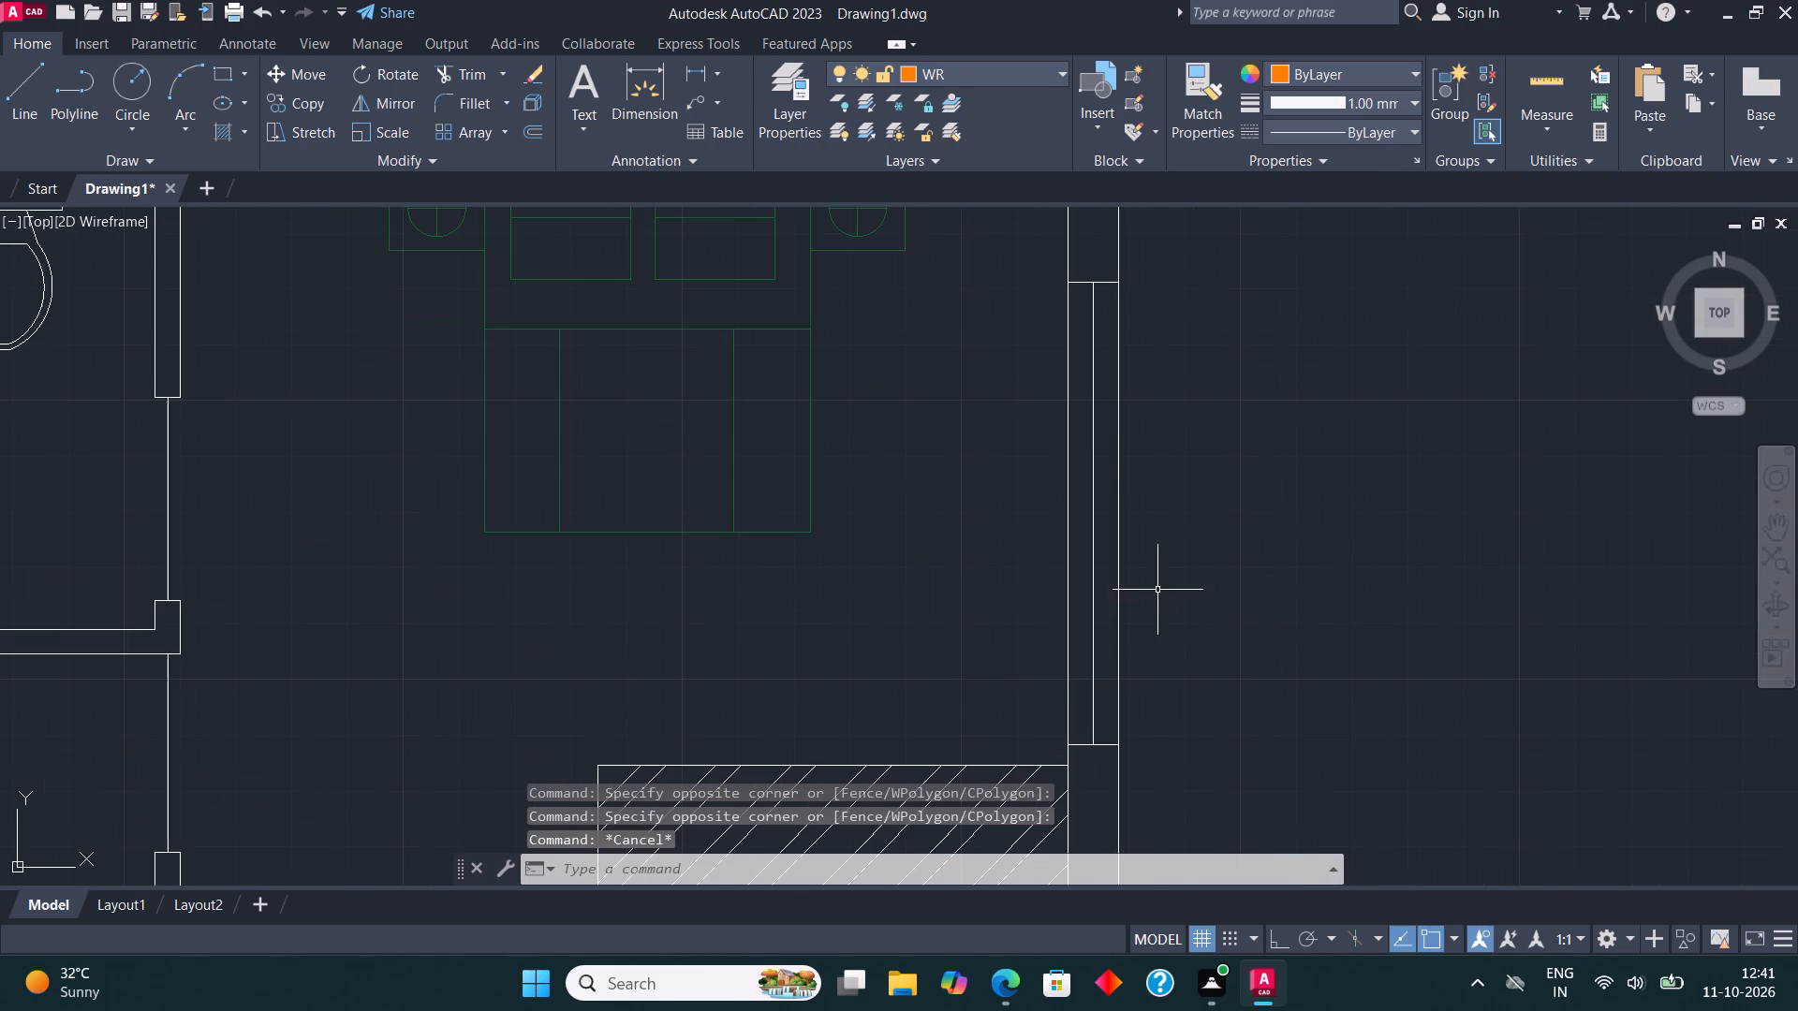
pyautogui.moveTo(1053, 755); pyautogui.dragTo(1062, 760)
pyautogui.click(1172, 250)
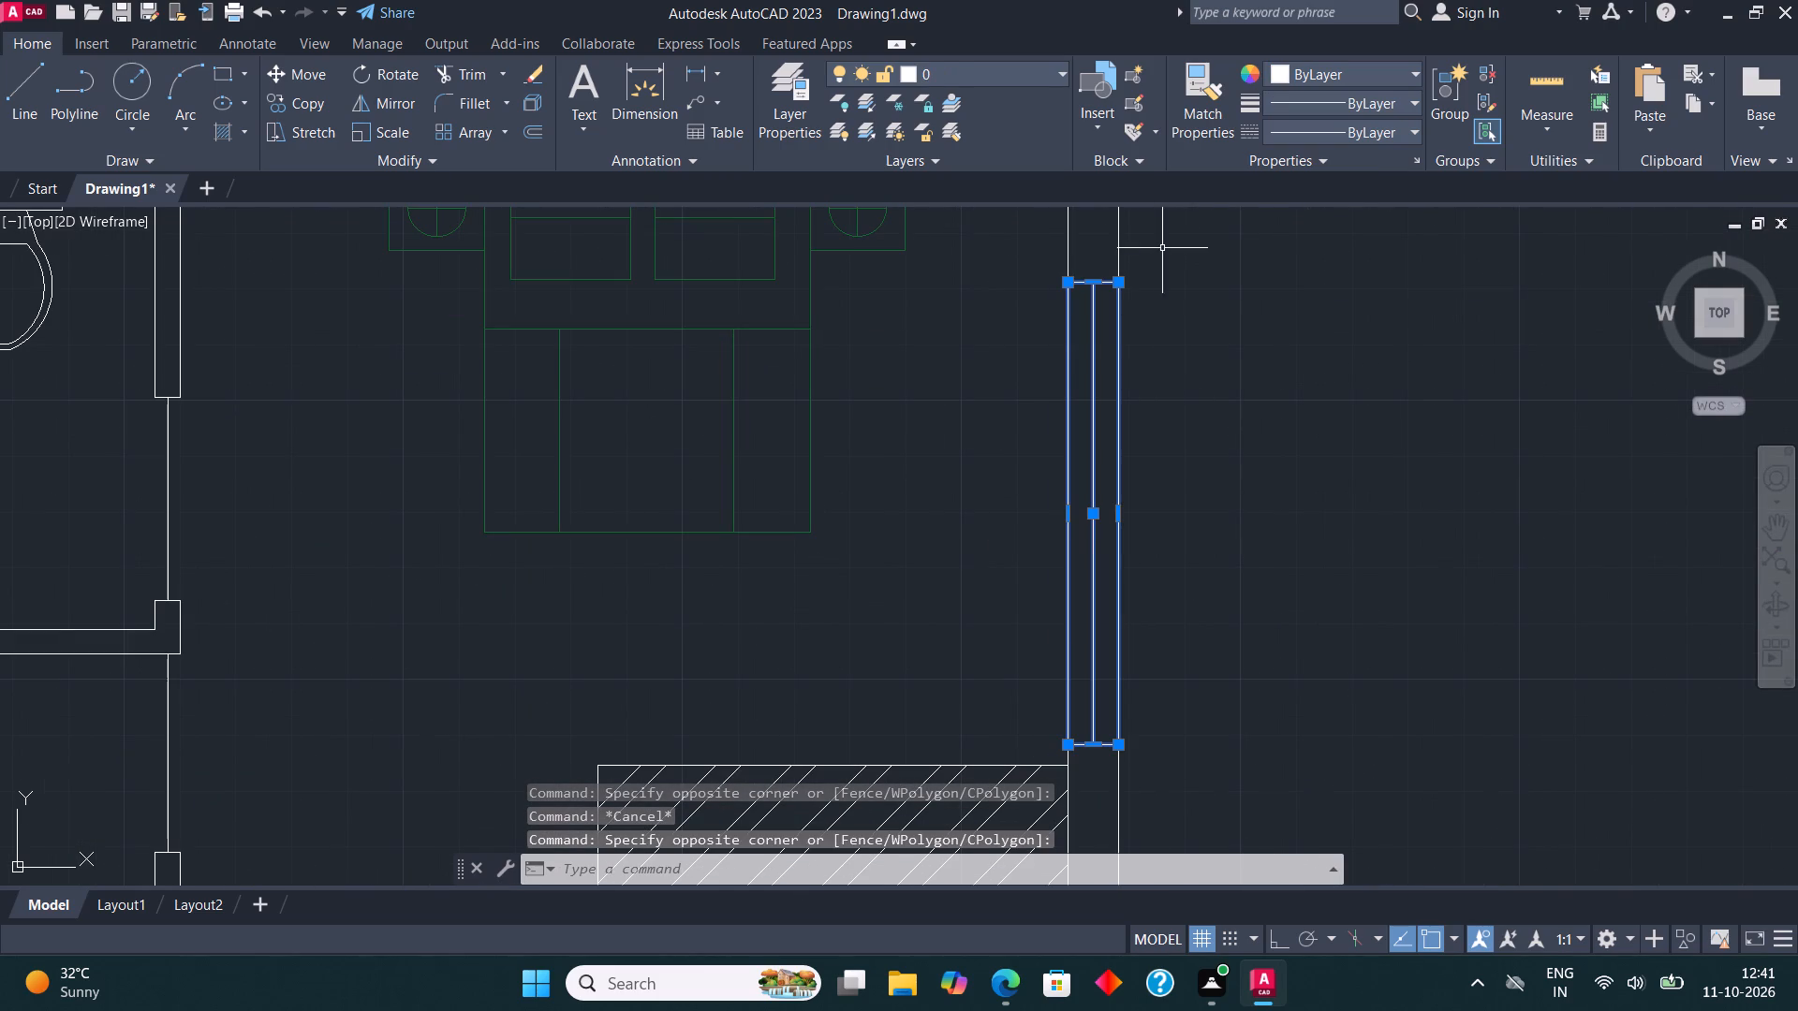
pyautogui.click(1034, 71)
pyautogui.click(1030, 268)
pyautogui.press('Escape')
# Assign the outer-wall window of the bedroom below the staircase to the WIND layer.
pyautogui.scroll(-3, 1011, 291)
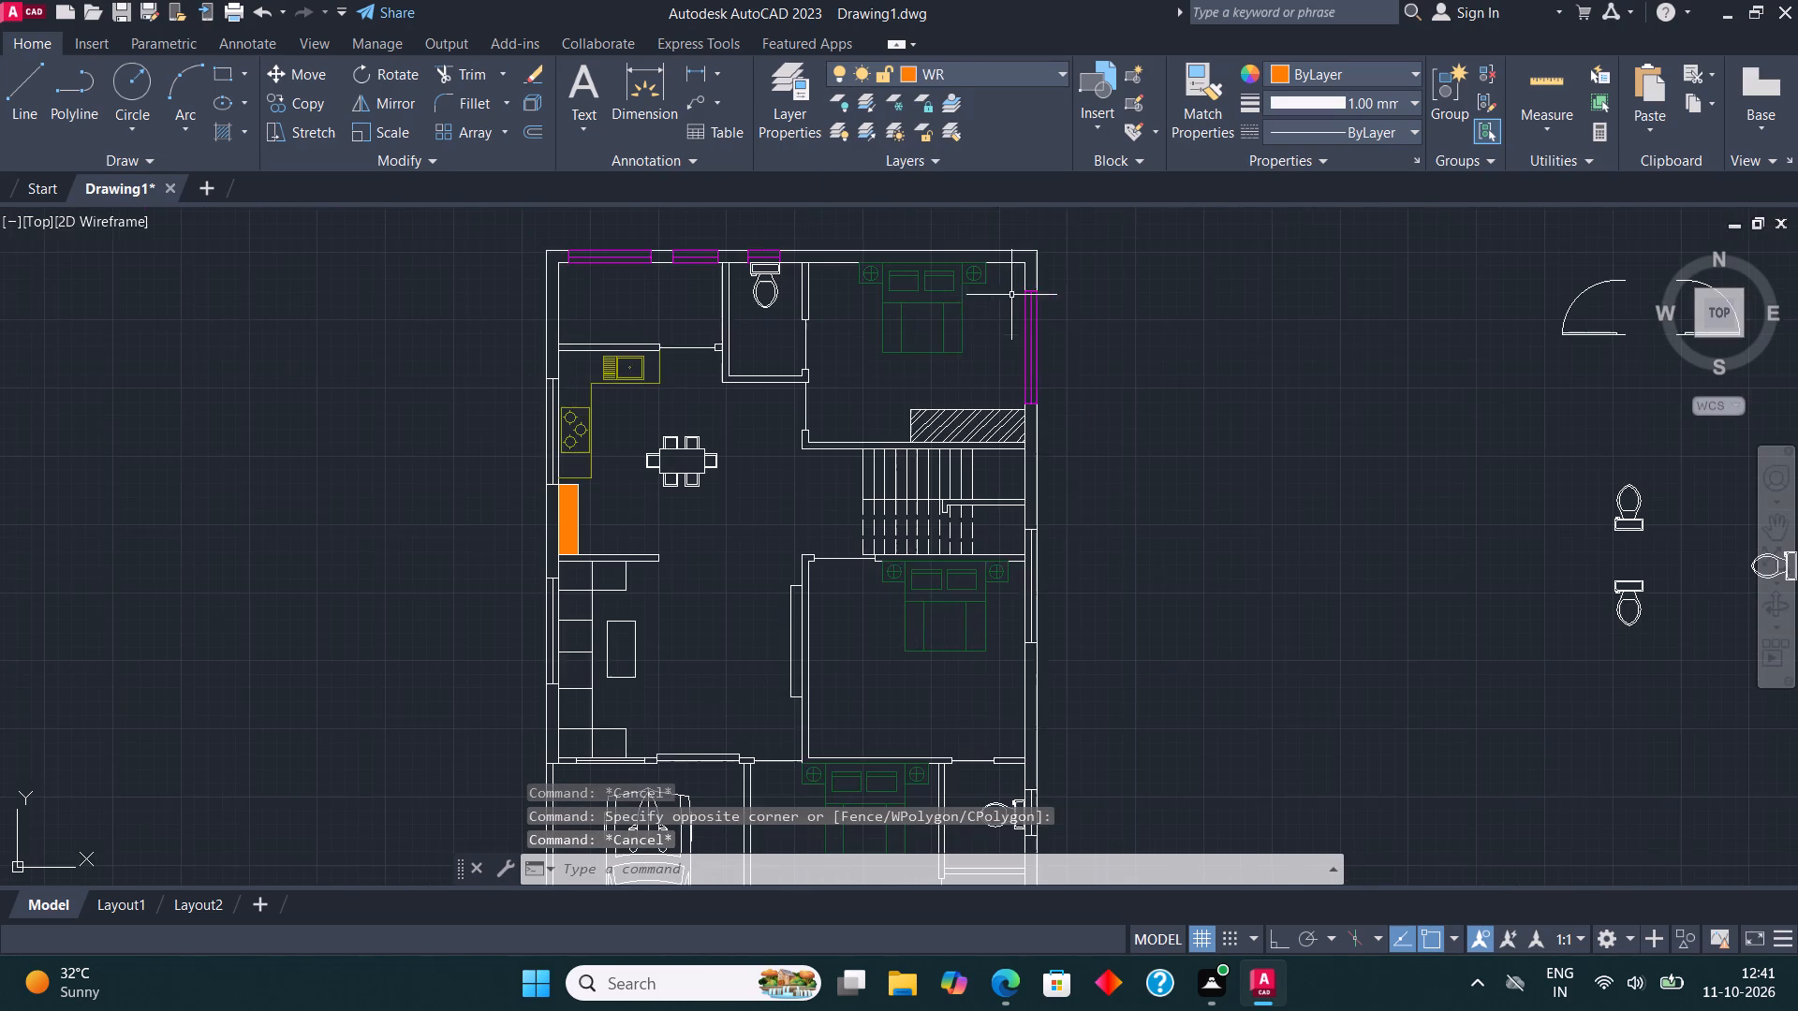
pyautogui.scroll(2, 1035, 595)
pyautogui.click(987, 745)
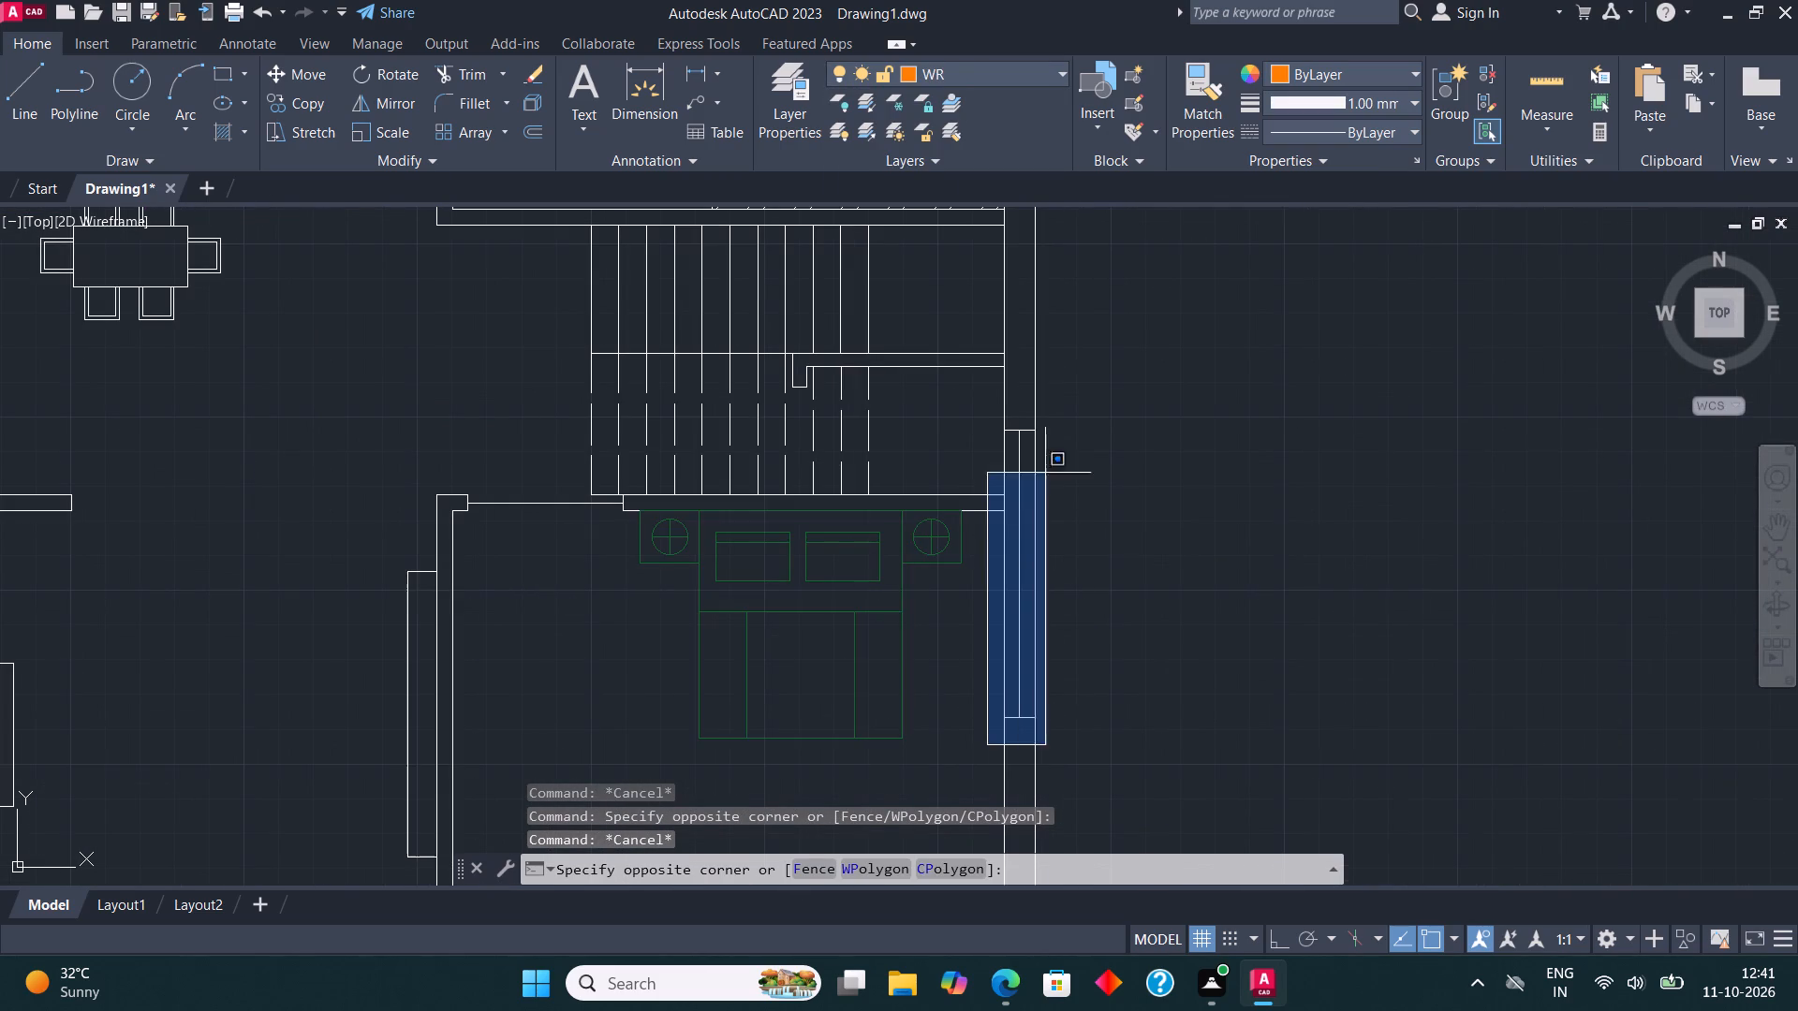
pyautogui.click(1057, 418)
pyautogui.click(1036, 69)
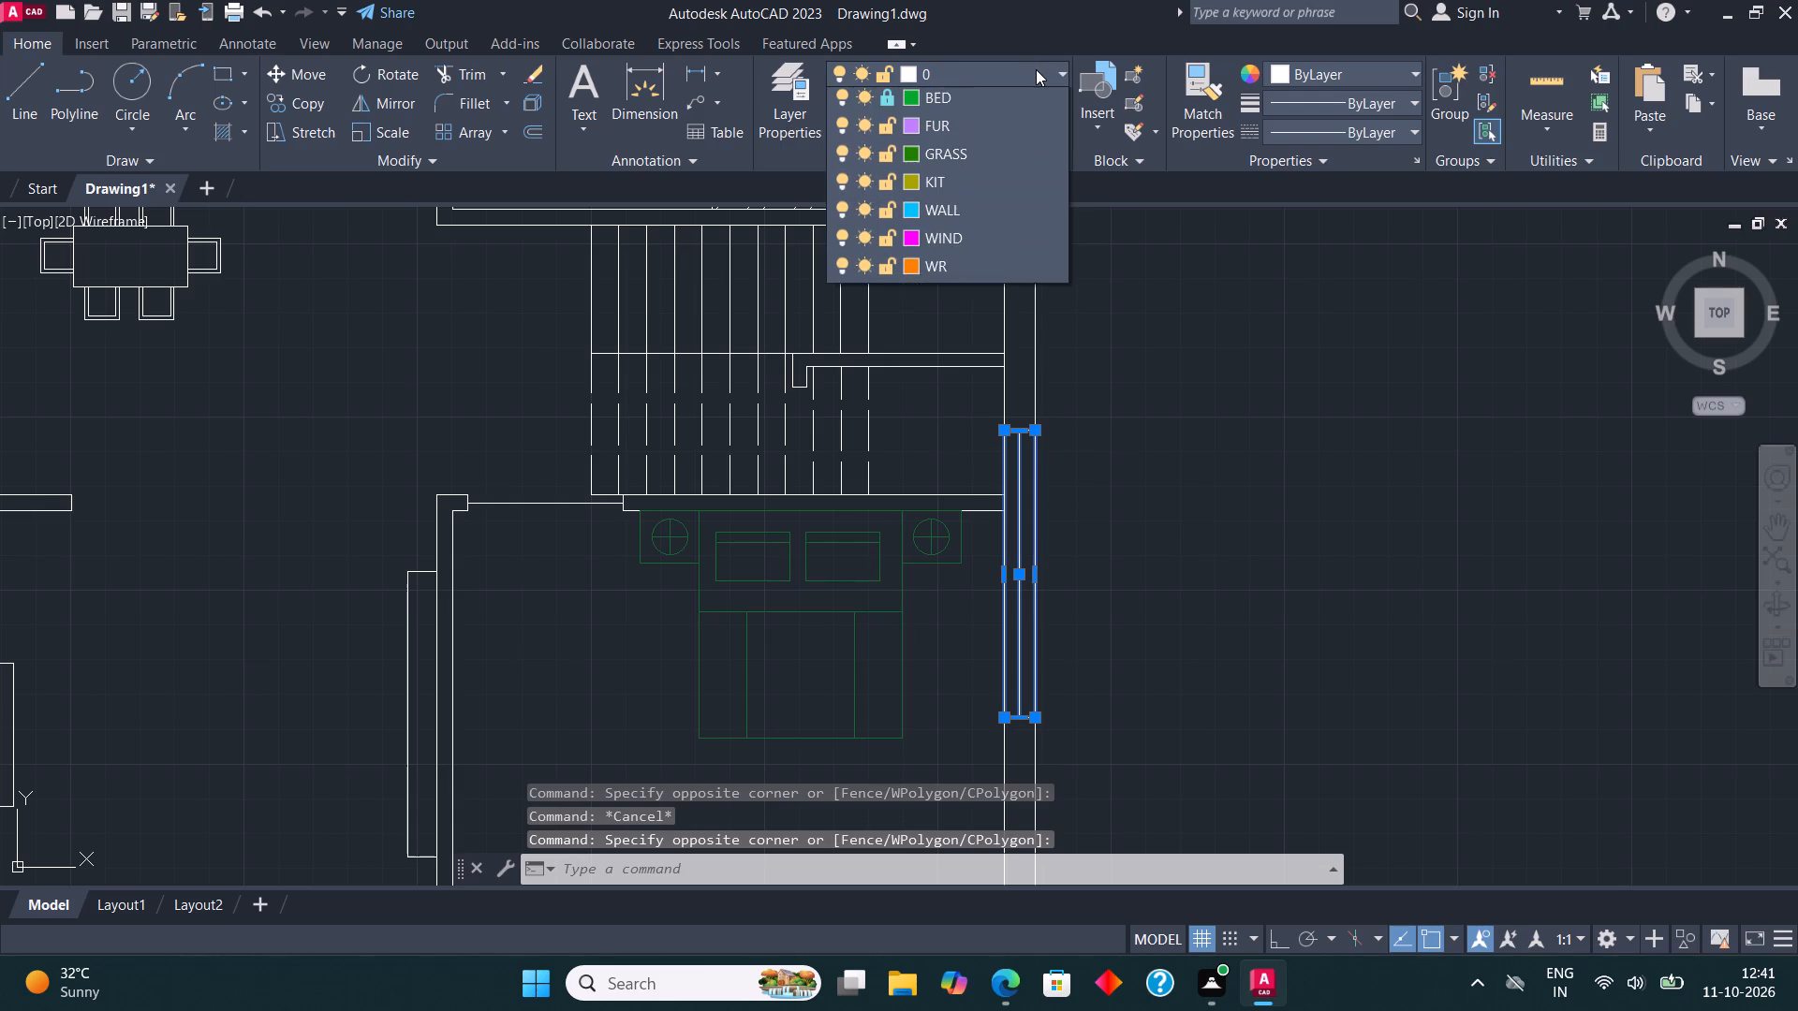
pyautogui.click(980, 269)
pyautogui.press('Escape')
# Assign the outer-wall window behind the living room sofa to the WIND layer.
pyautogui.scroll(-2, 1028, 383)
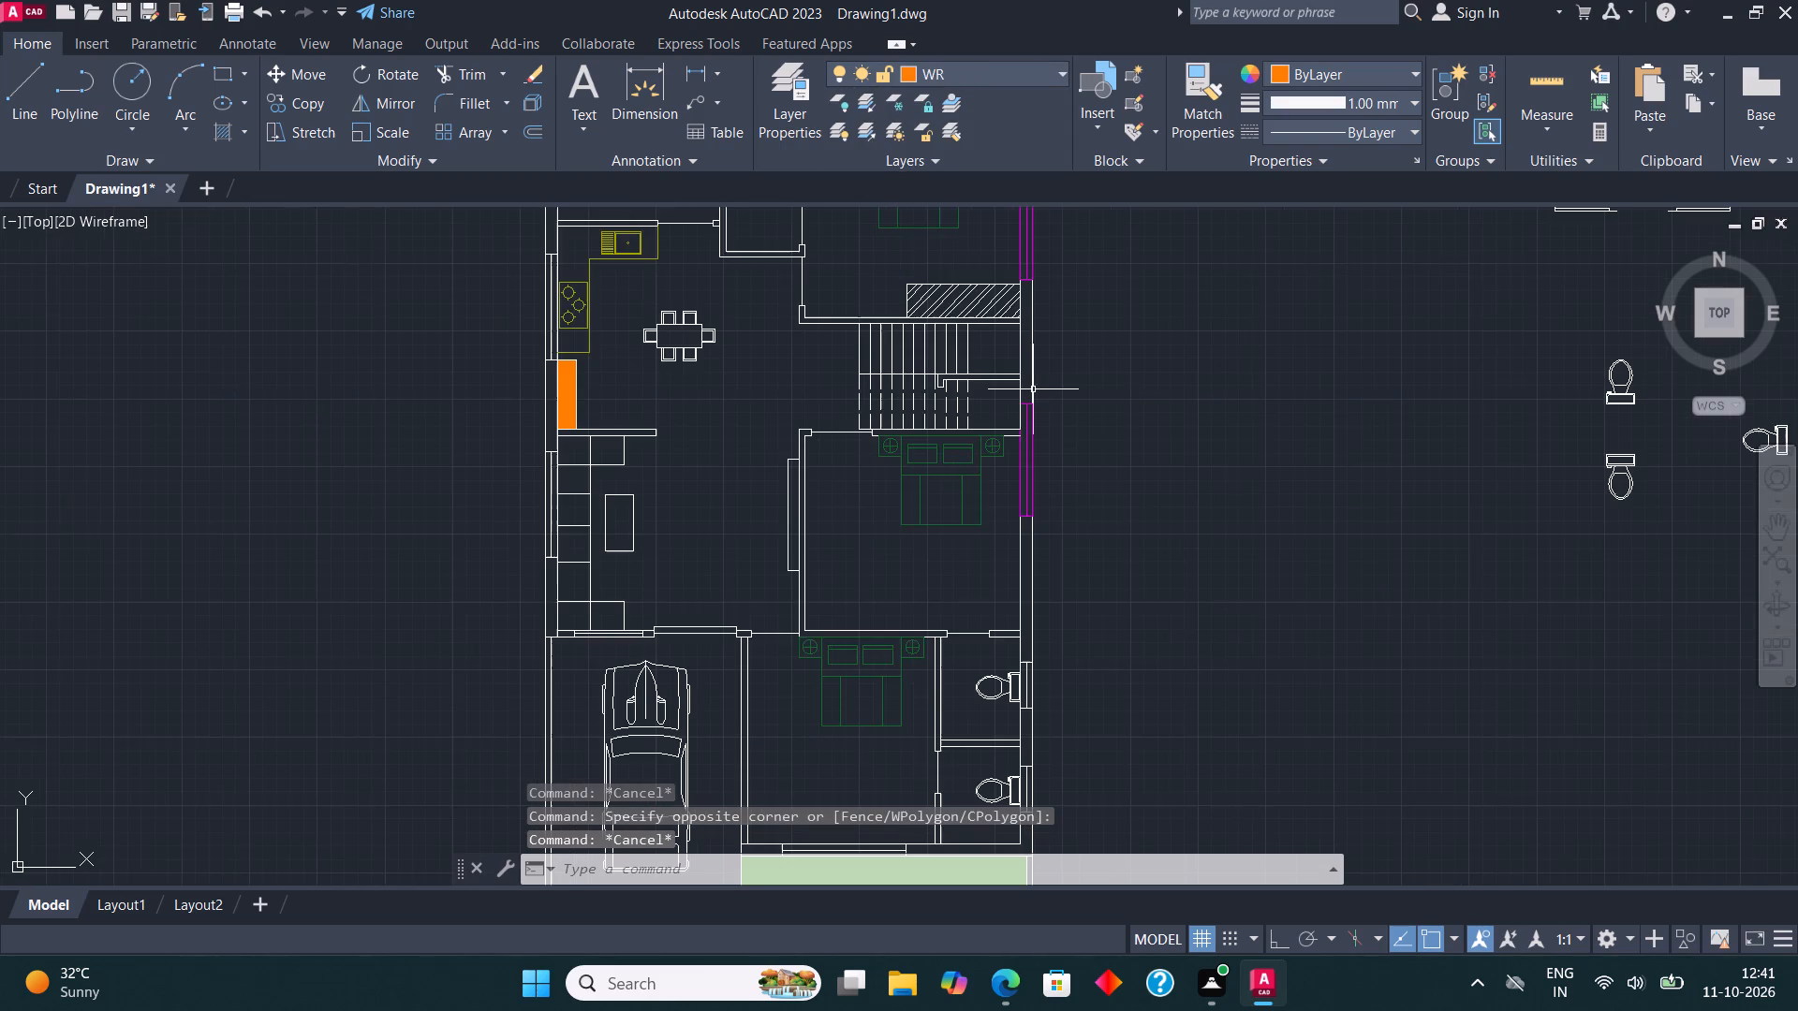
pyautogui.scroll(2, 516, 514)
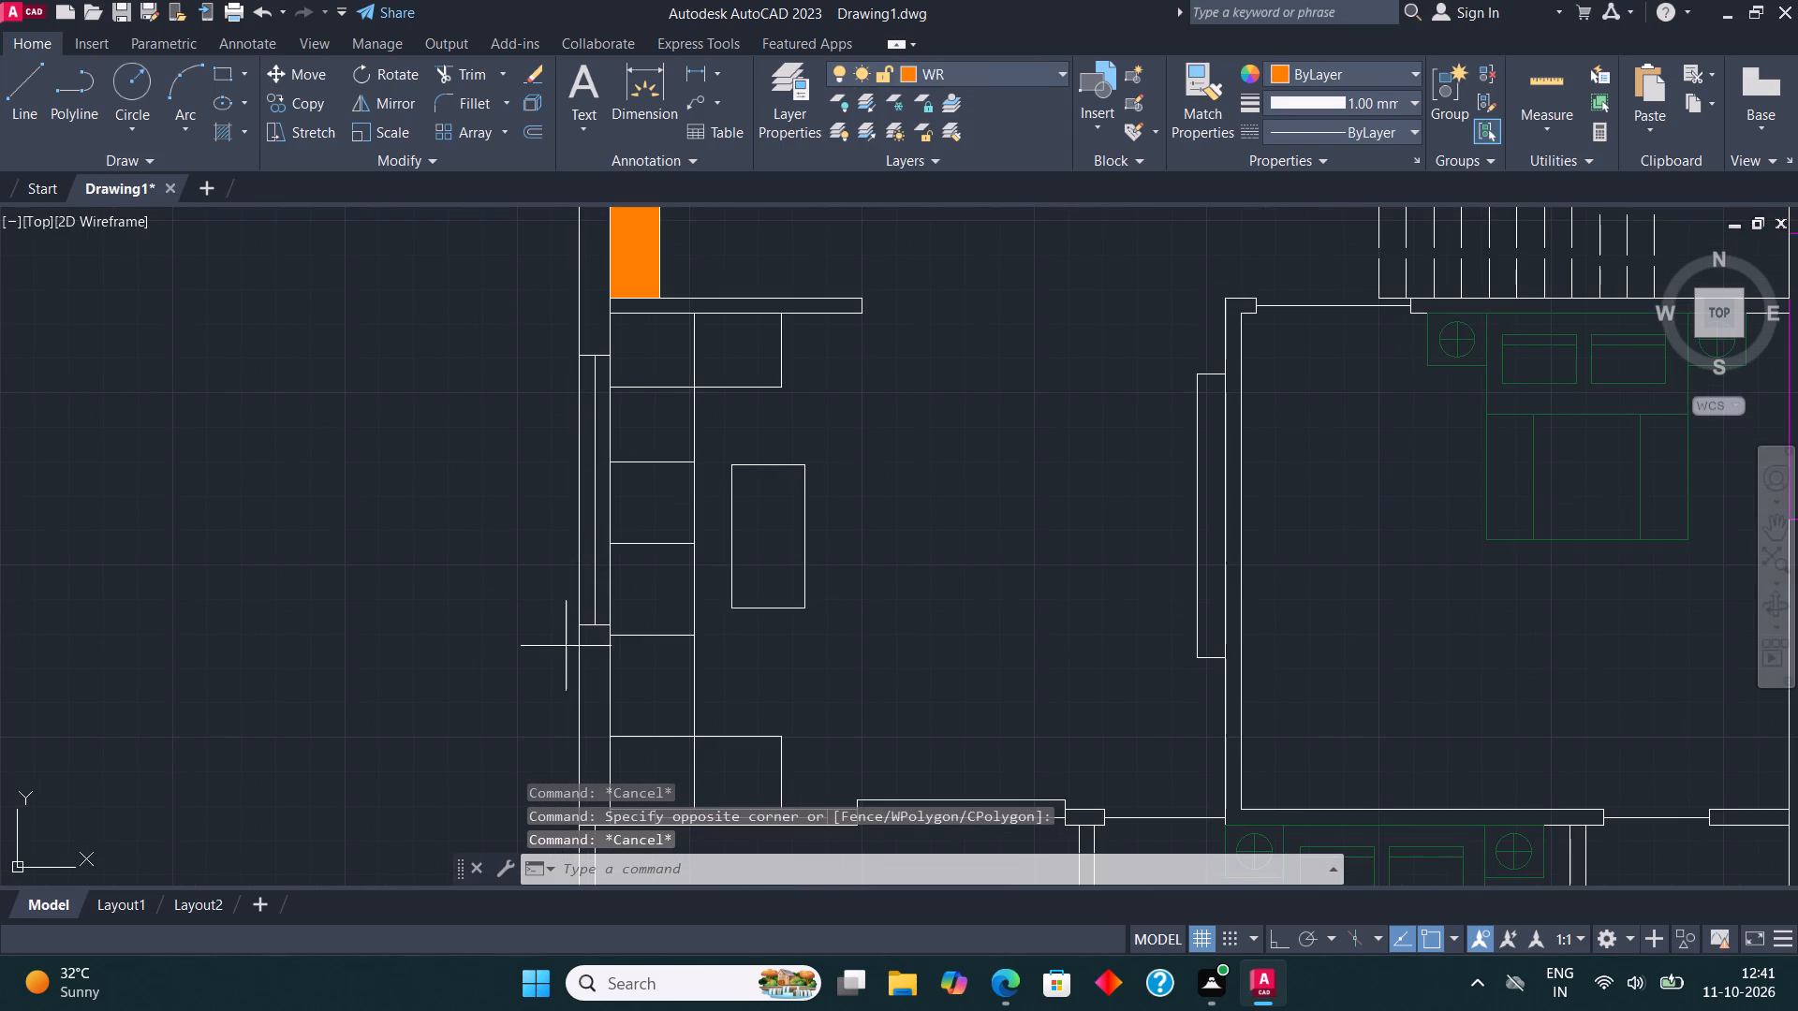
pyautogui.click(566, 646)
pyautogui.click(631, 331)
pyautogui.click(940, 66)
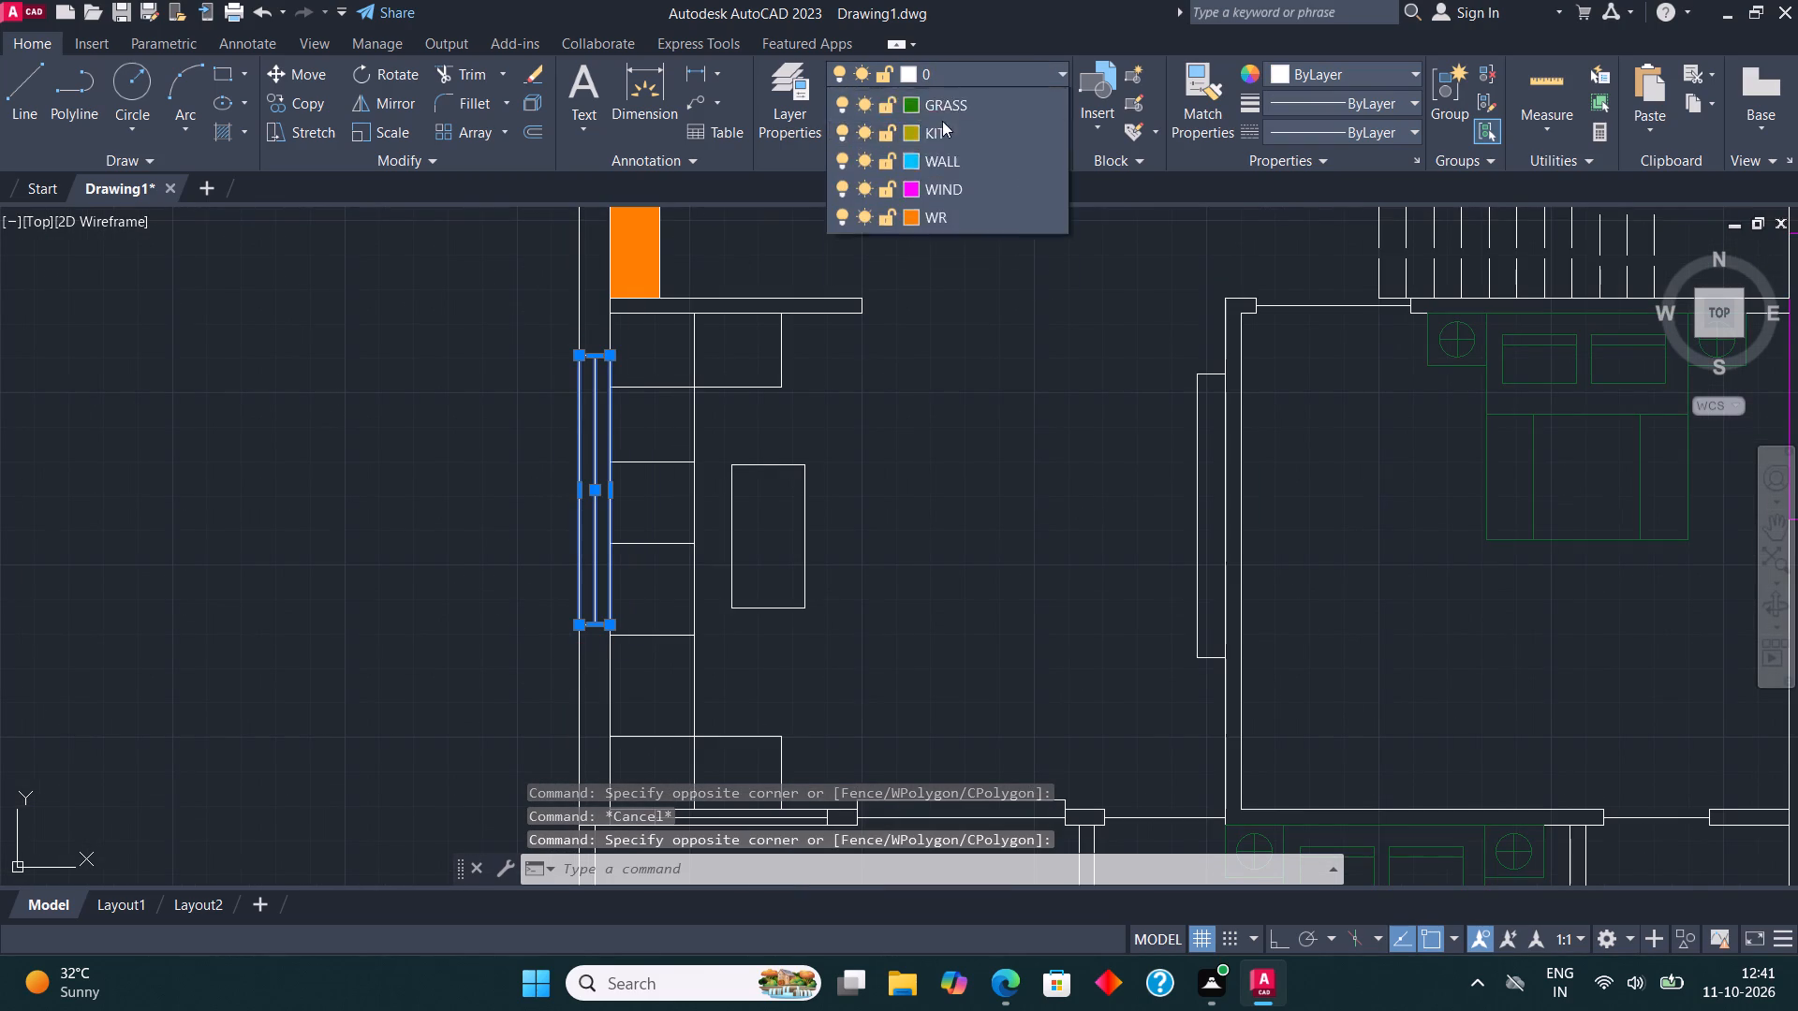
pyautogui.click(948, 273)
pyautogui.press('Escape')
pyautogui.scroll(-3, 813, 593)
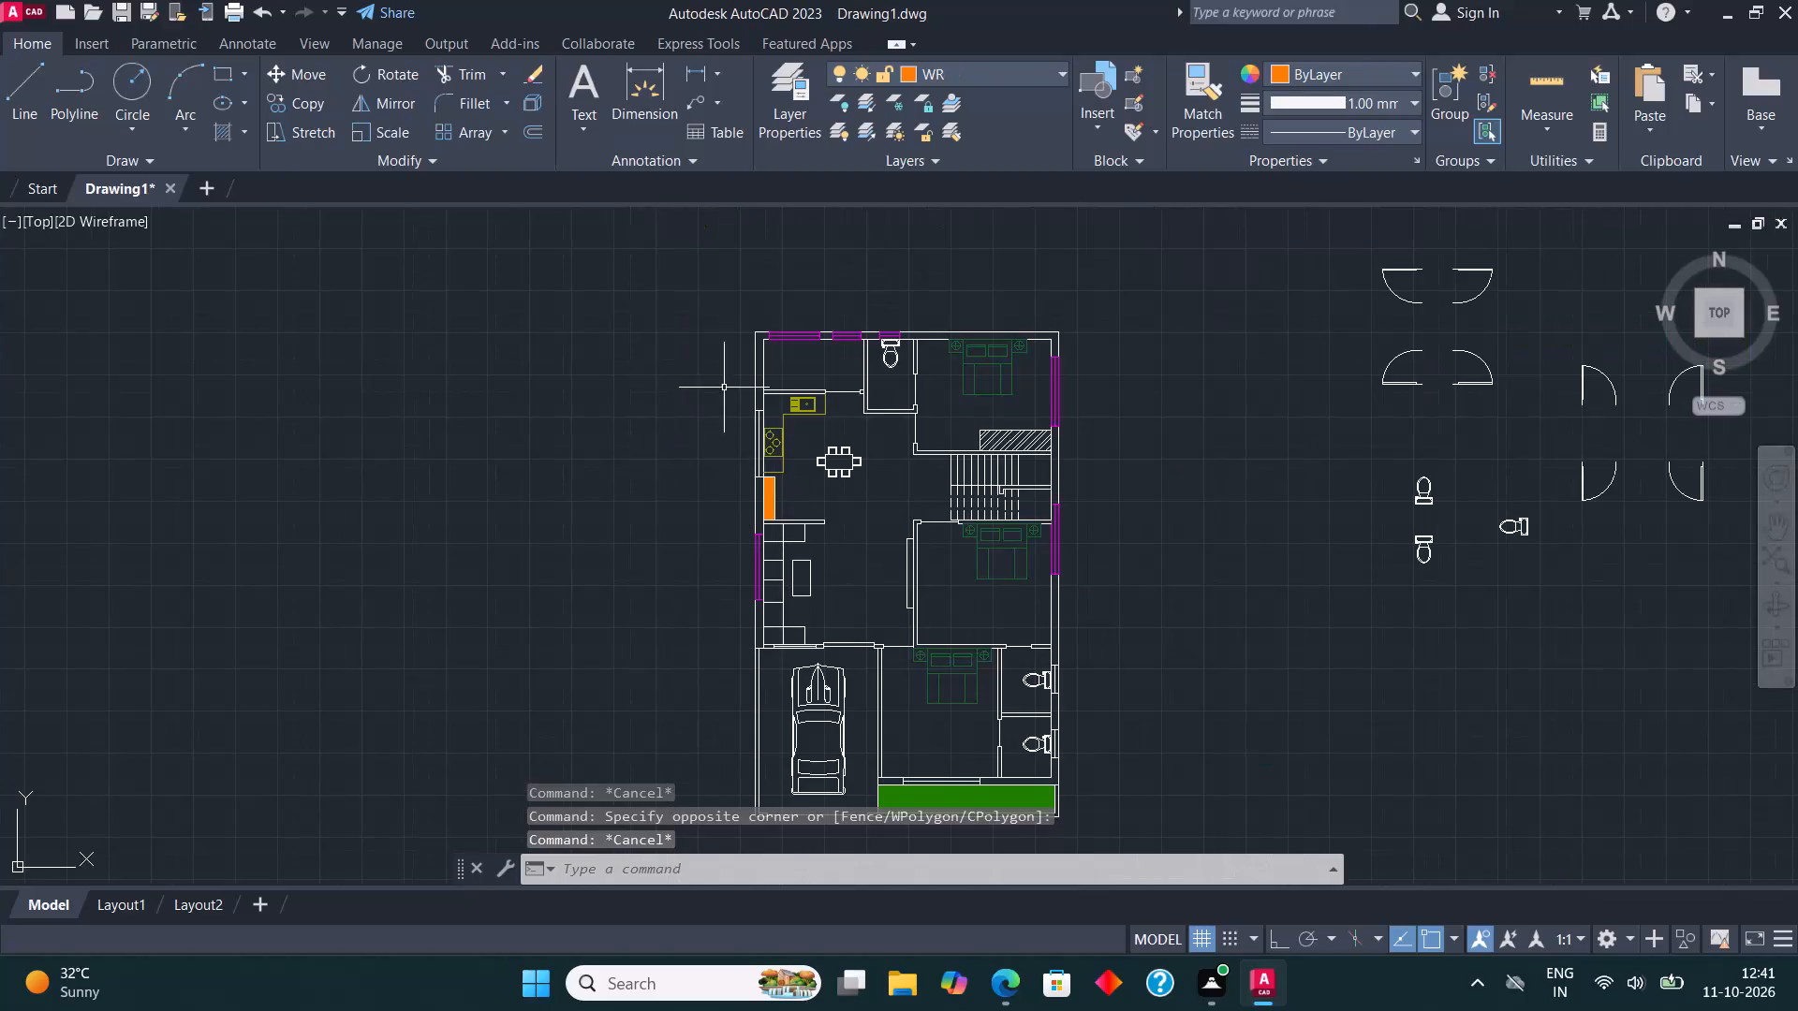
# Assign the outer-wall window beside the kitchen stove to the WIND layer.
pyautogui.scroll(4, 756, 430)
pyautogui.click(698, 750)
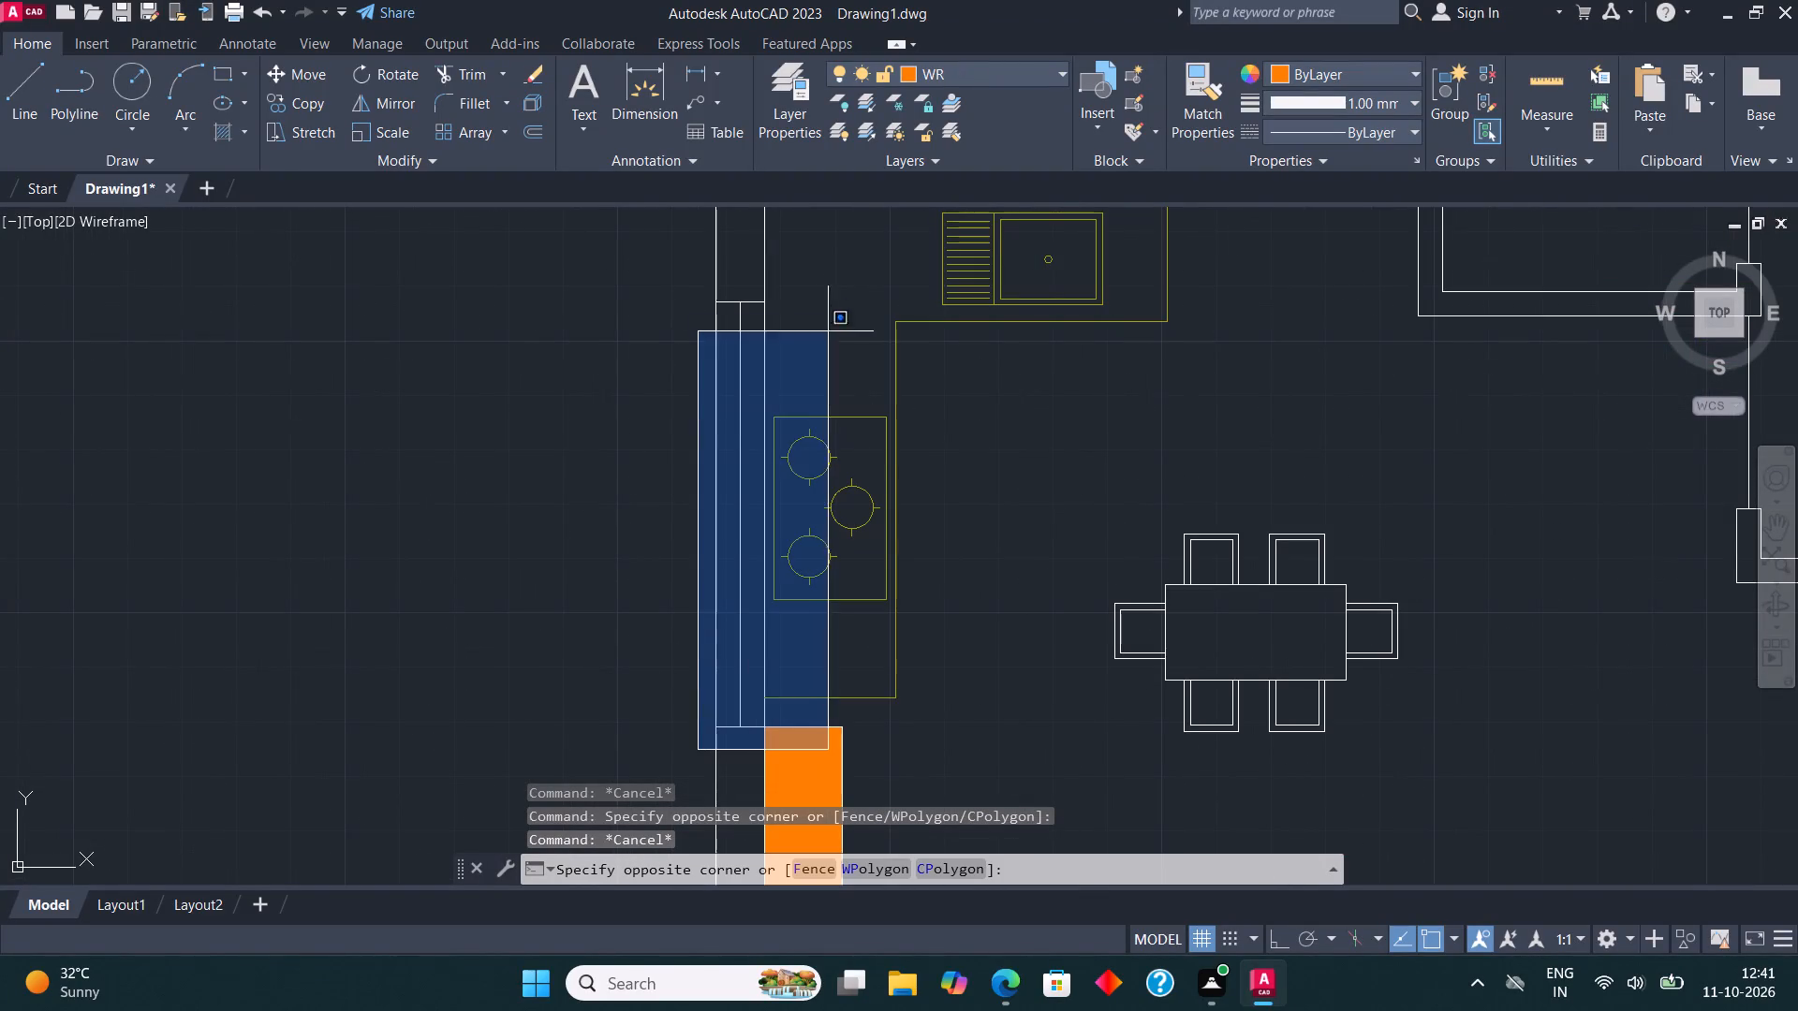
pyautogui.click(778, 254)
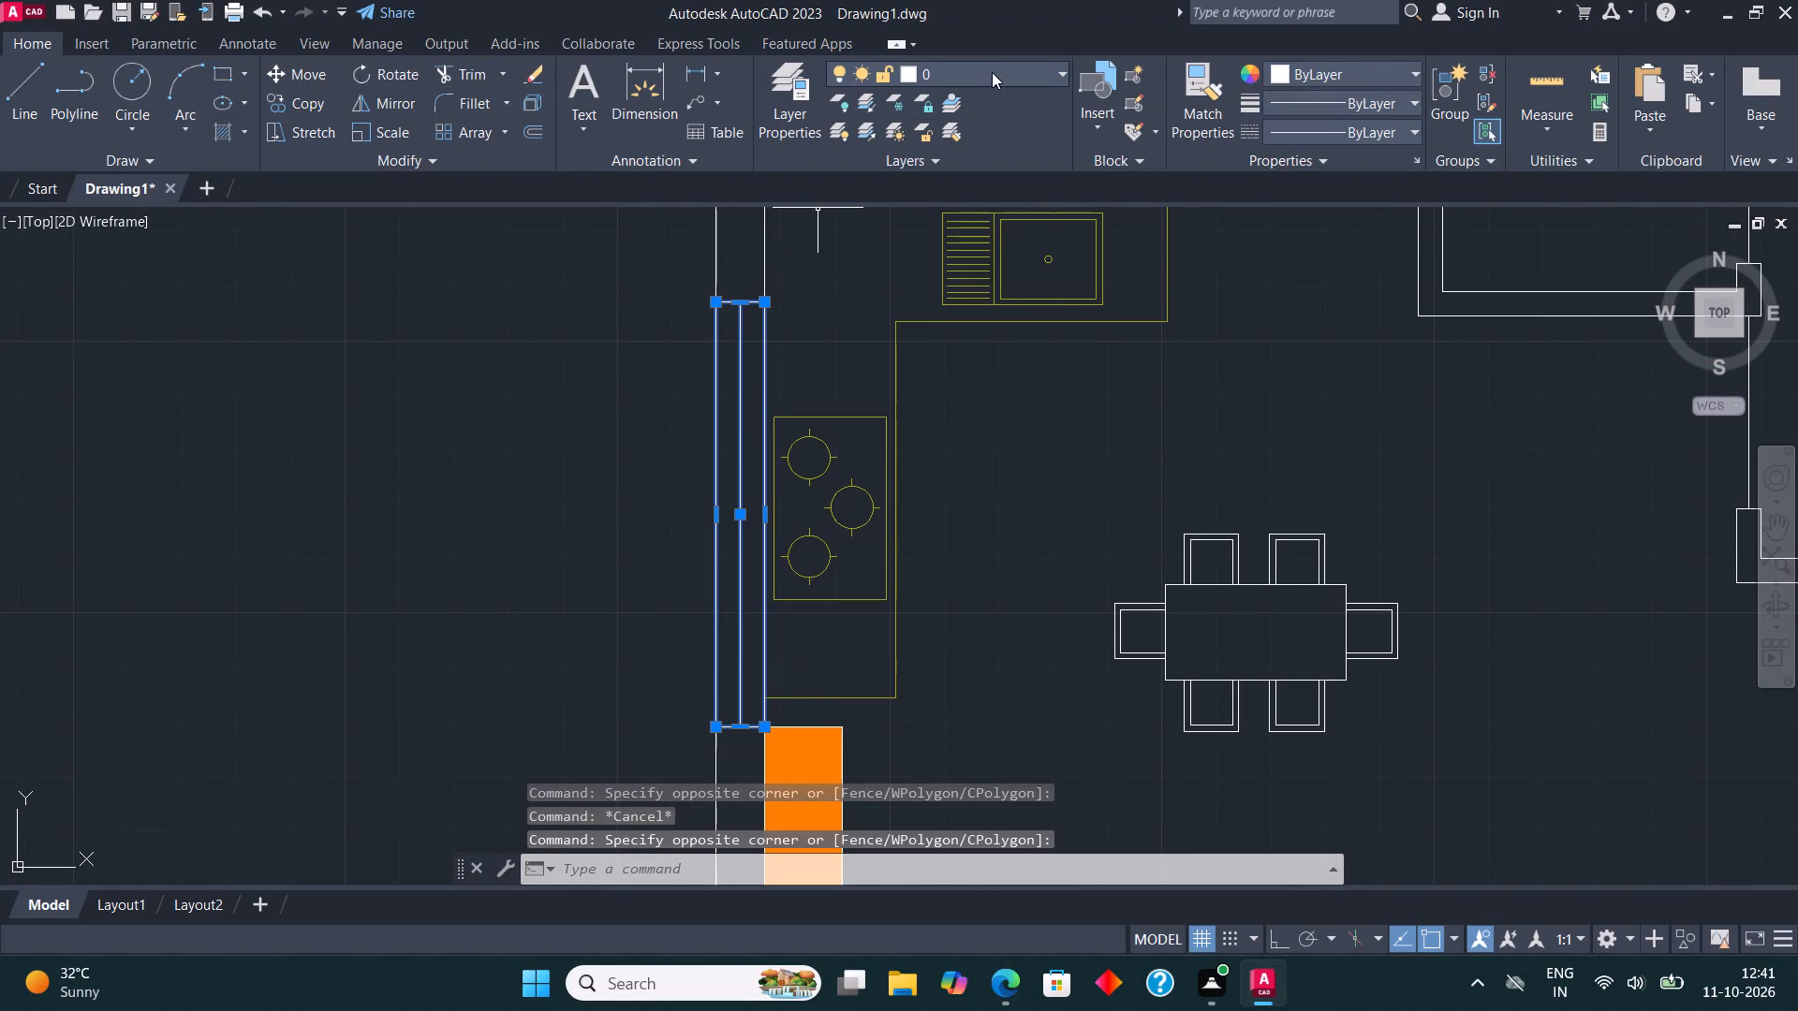
pyautogui.click(992, 66)
pyautogui.click(969, 272)
pyautogui.press('Escape')
# Assign the window in the wall between the living room and the car porch to the WIND layer.
pyautogui.scroll(-3, 690, 377)
pyautogui.scroll(-1, 859, 446)
pyautogui.moveTo(859, 443); pyautogui.dragTo(872, 264, button='middle')
pyautogui.scroll(2, 879, 408)
pyautogui.scroll(2, 657, 526)
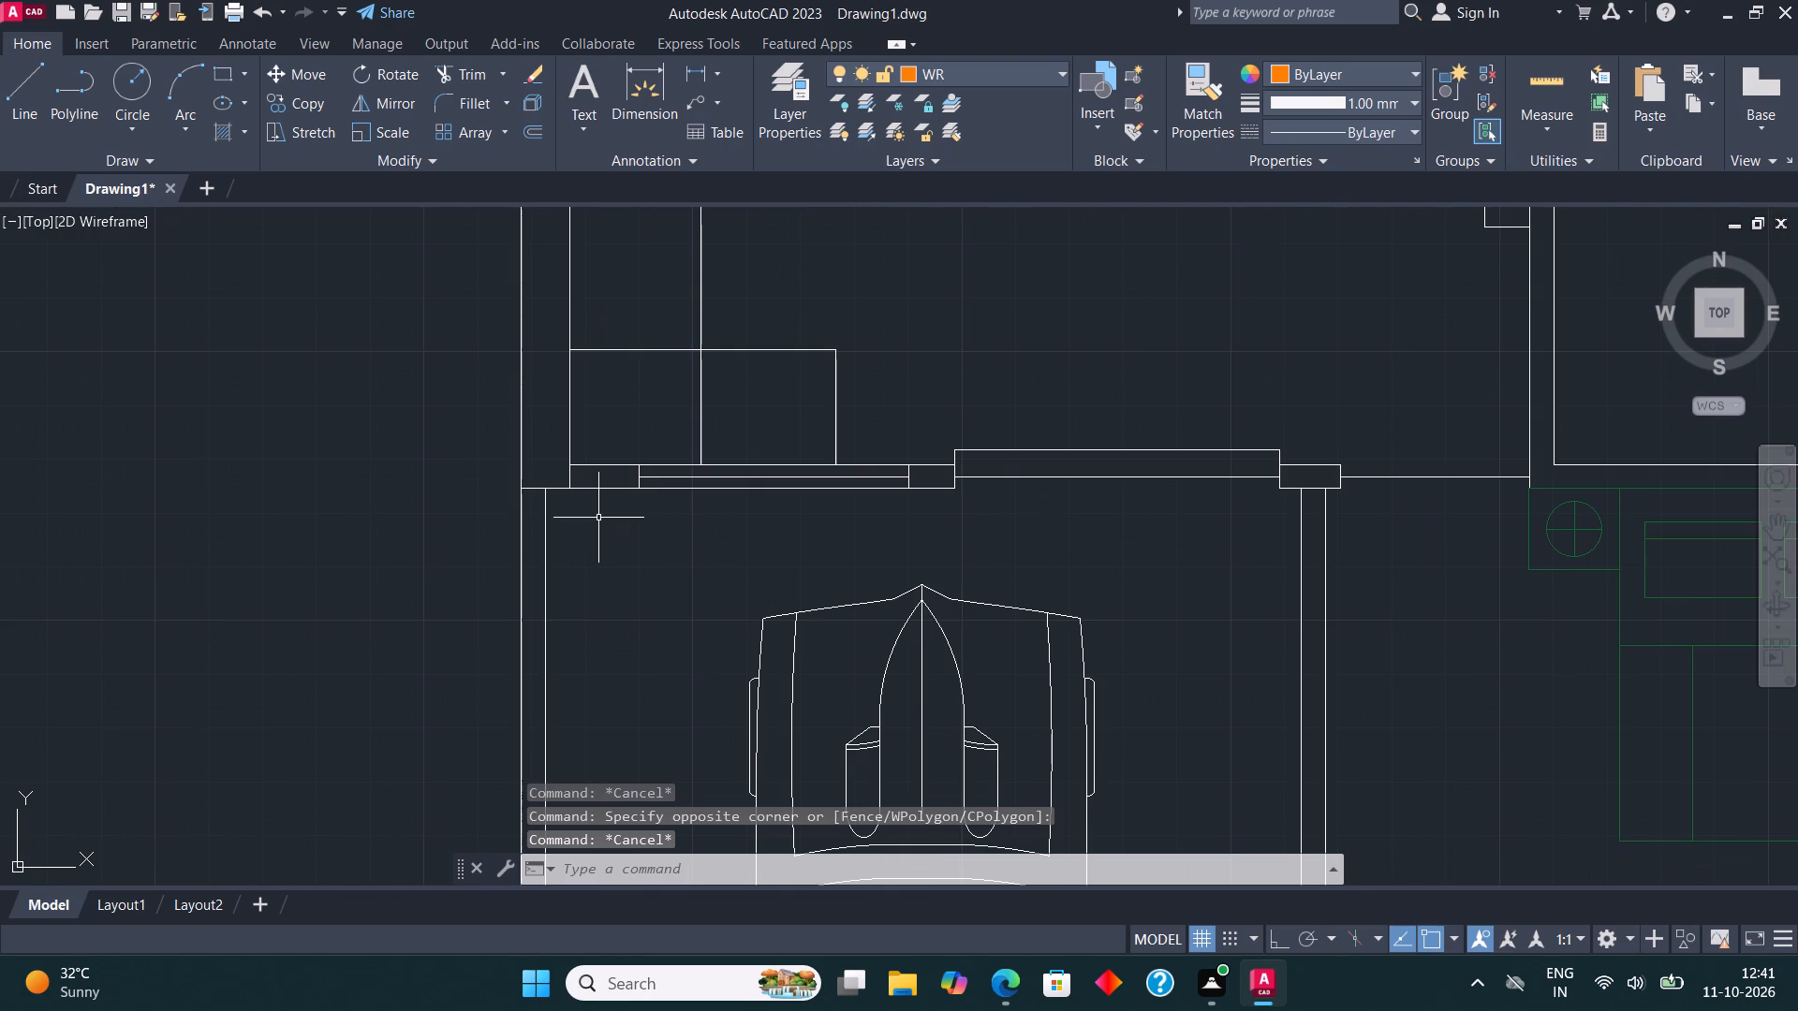
pyautogui.moveTo(598, 516); pyautogui.dragTo(604, 507)
pyautogui.click(924, 432)
pyautogui.click(992, 61)
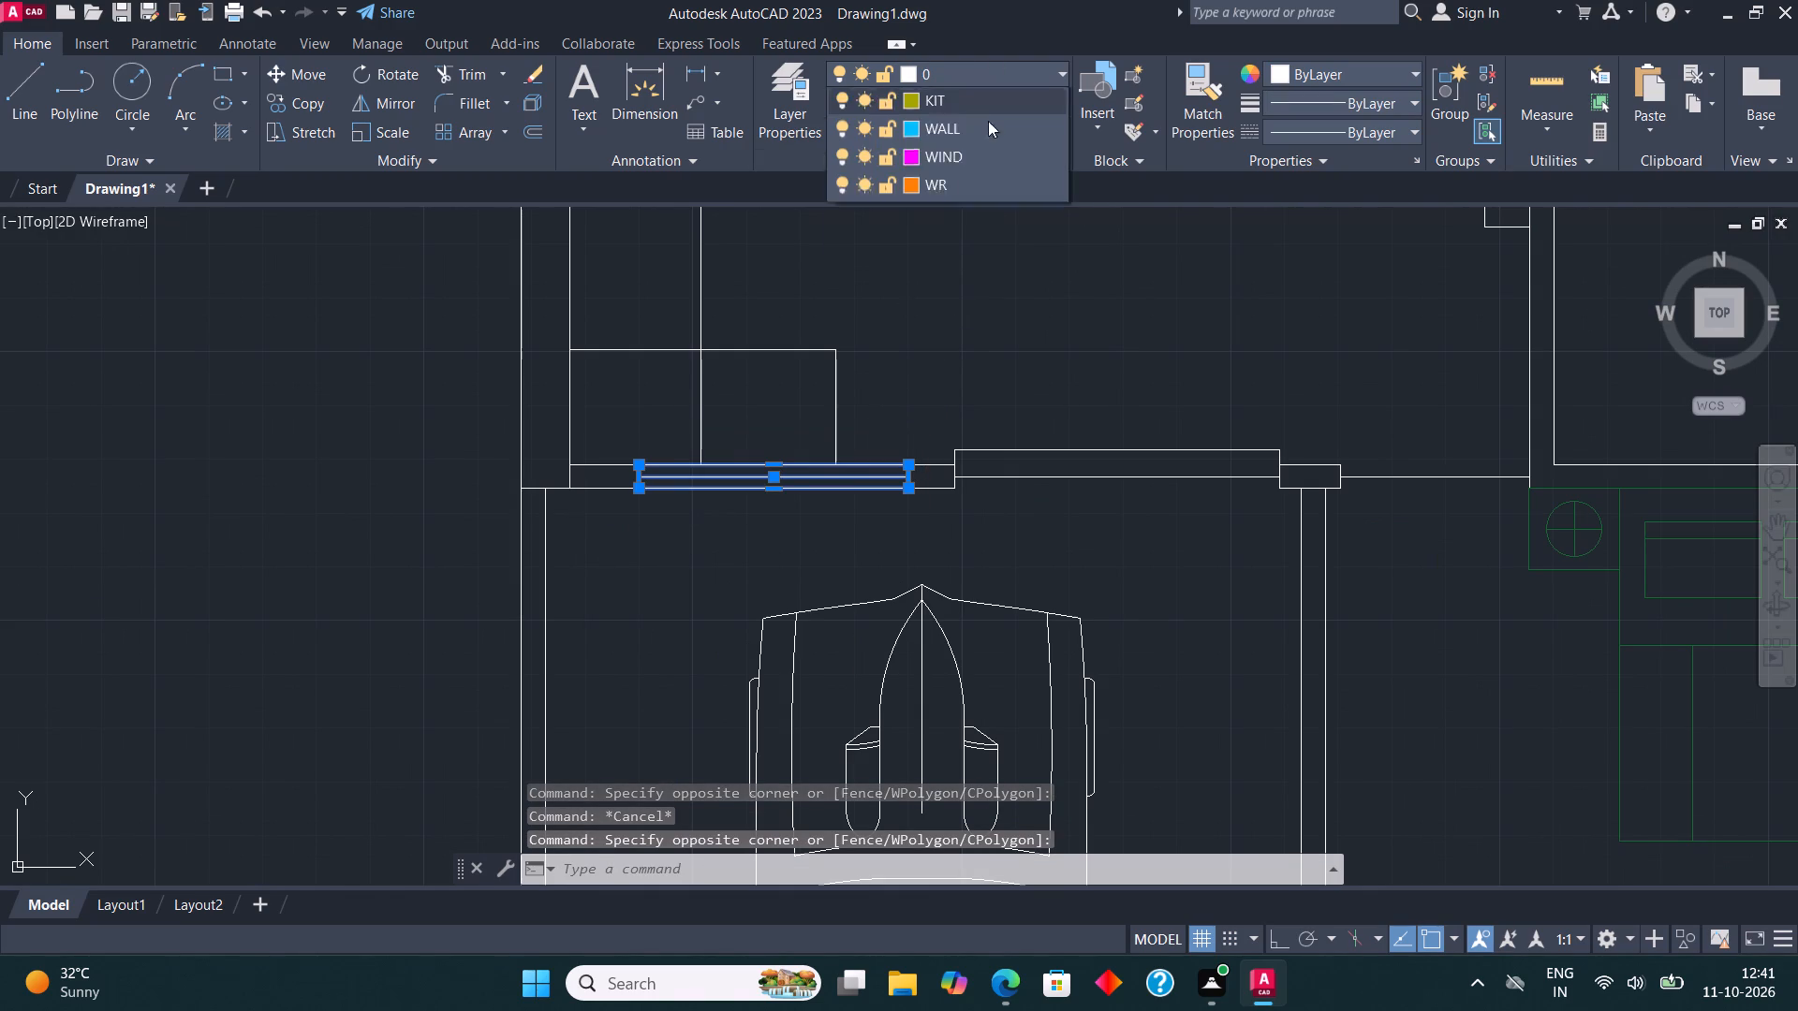
pyautogui.click(977, 283)
pyautogui.press('Escape')
# Assign the two outer-wall windows behind the toilets beside the lower bedroom to the WIND layer.
pyautogui.scroll(-3, 549, 477)
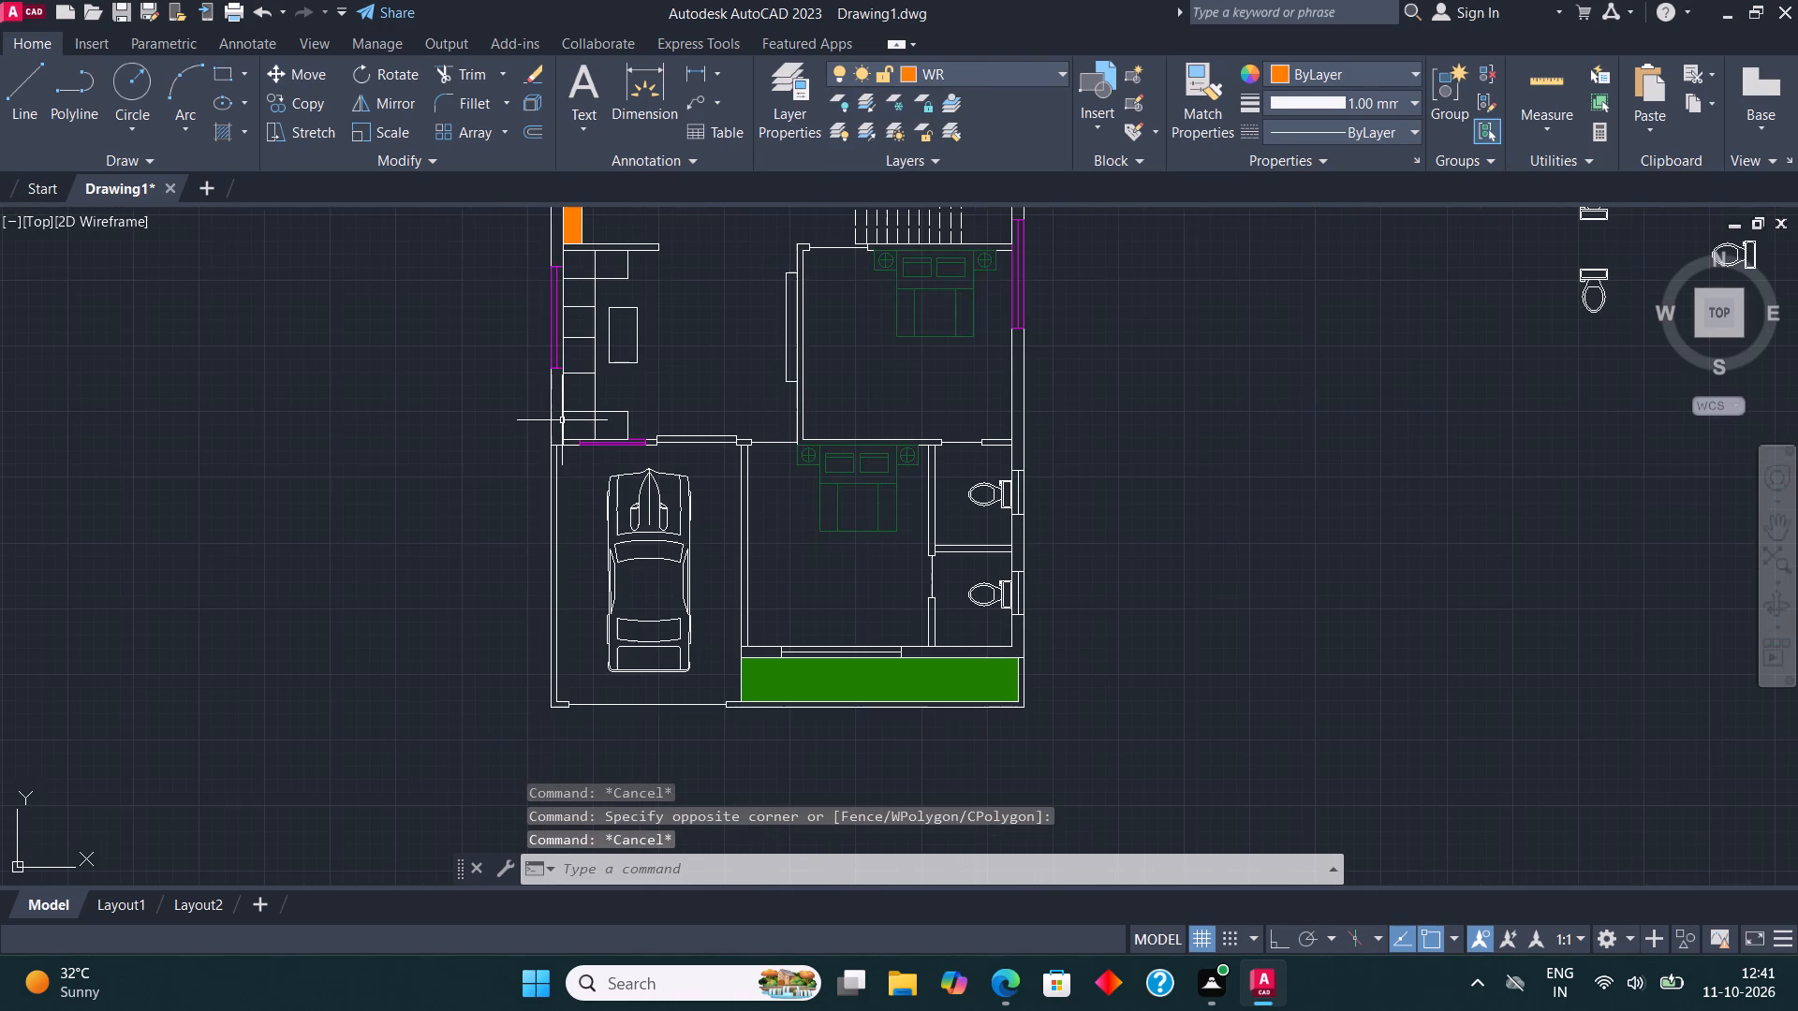
pyautogui.scroll(3, 1008, 563)
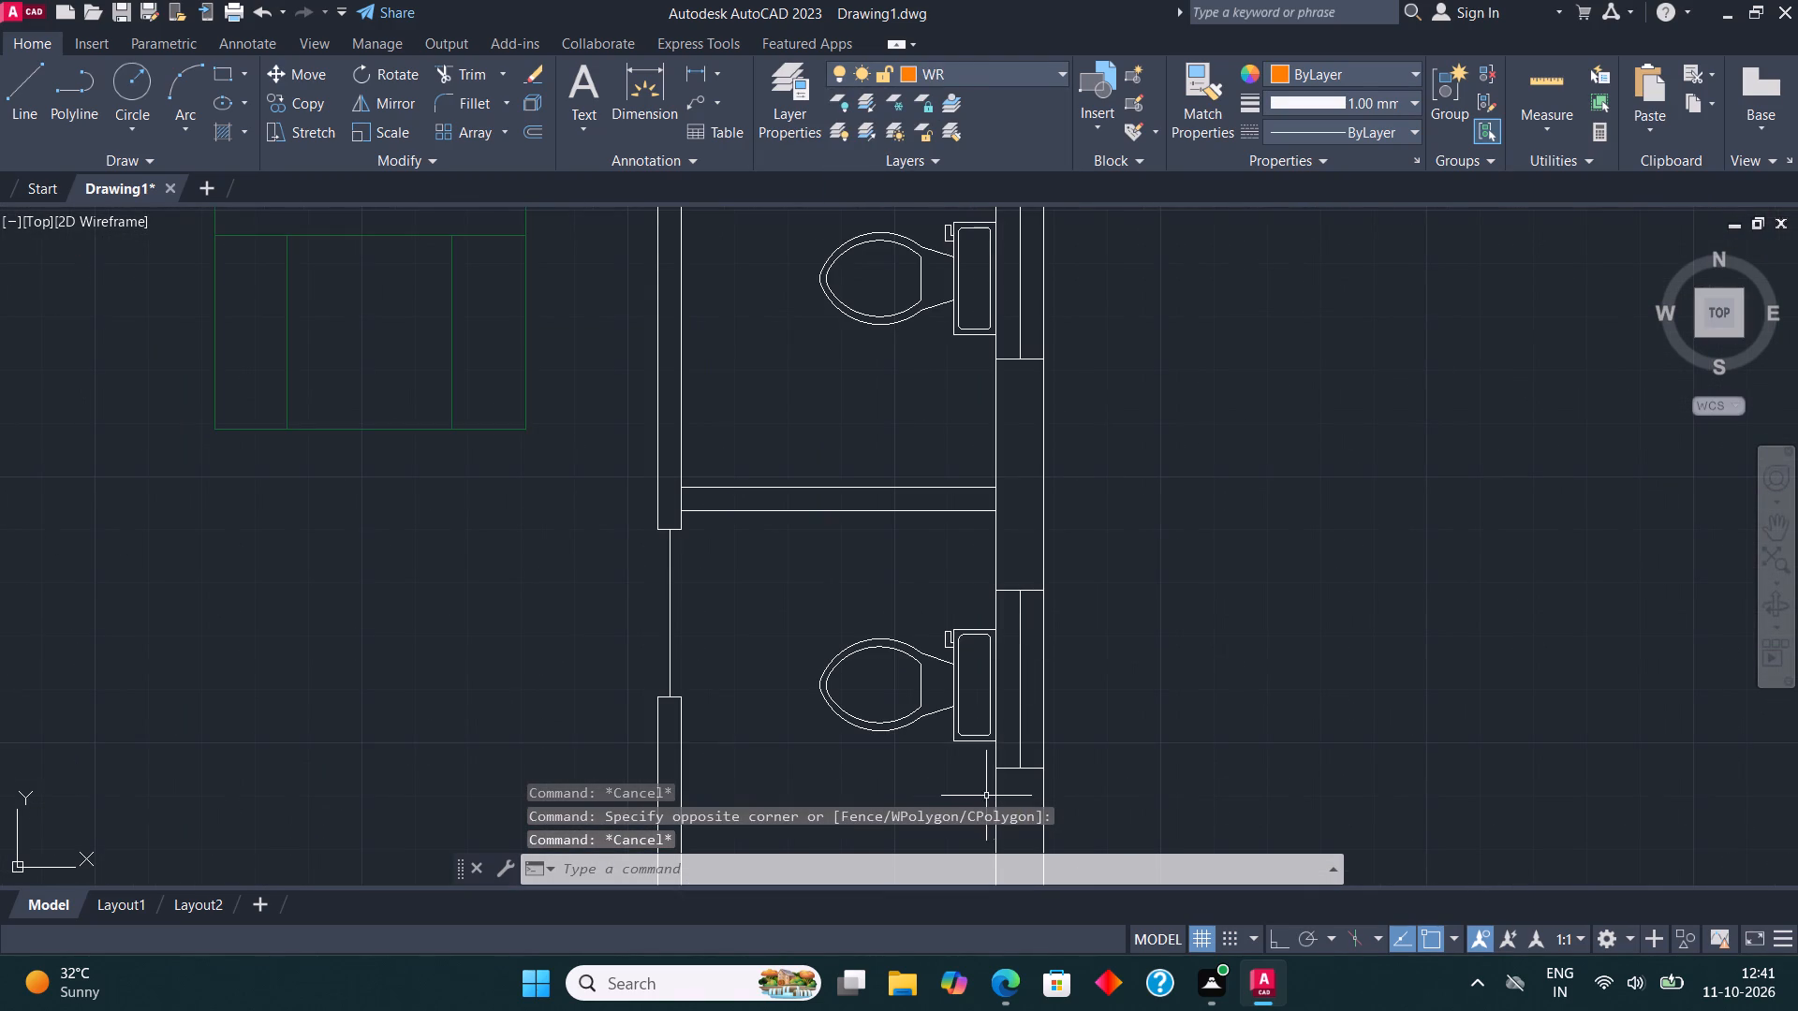
pyautogui.click(985, 796)
pyautogui.scroll(-1, 1045, 439)
pyautogui.click(1067, 265)
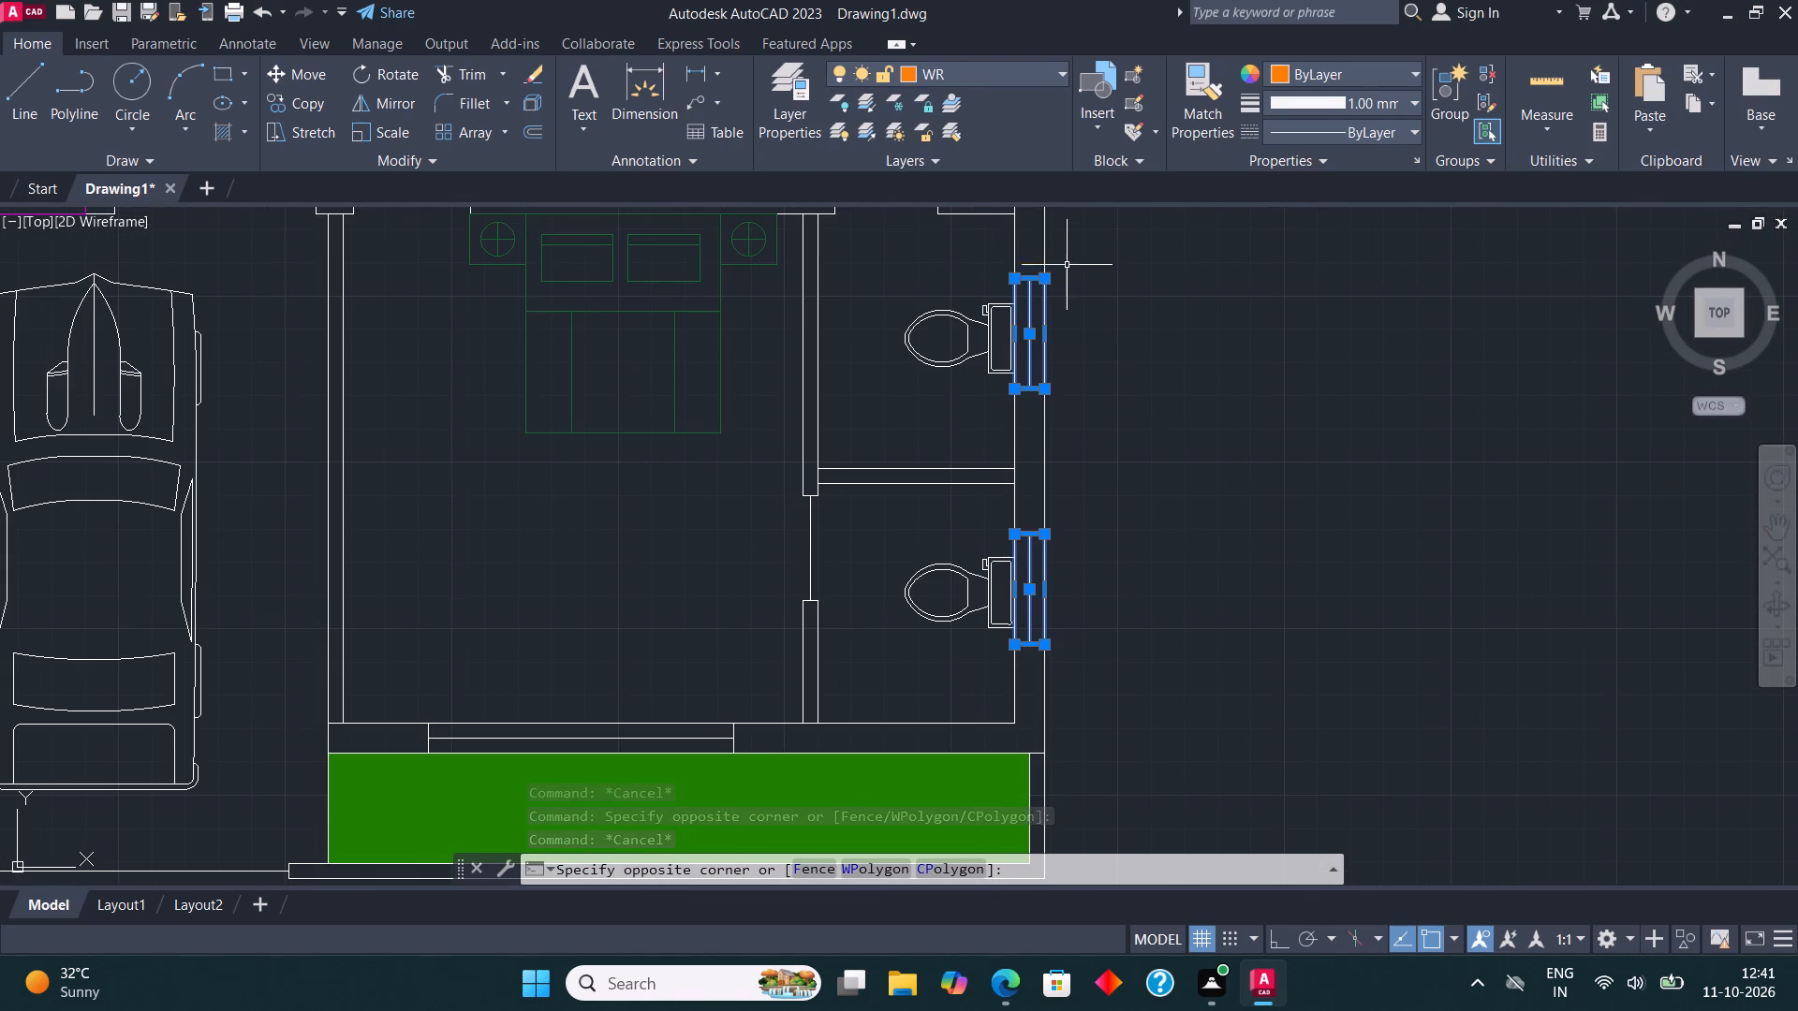
pyautogui.click(1039, 66)
pyautogui.click(1024, 261)
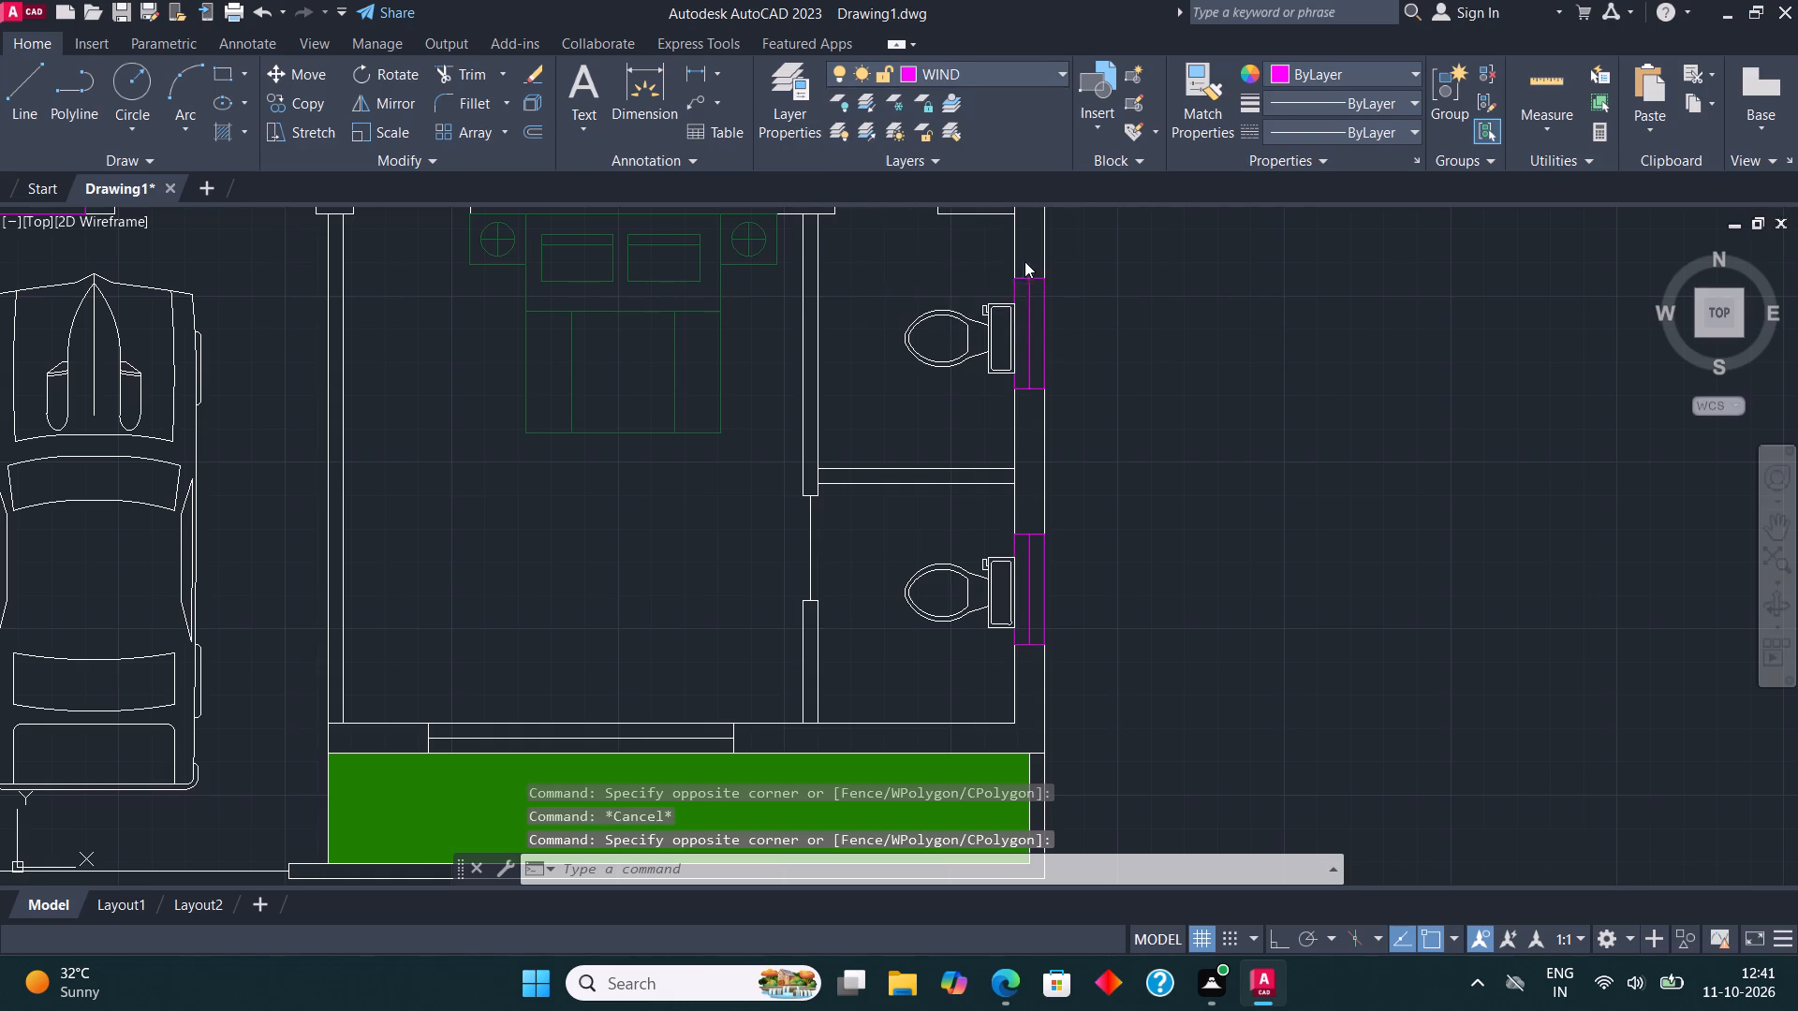
pyautogui.press('Escape')
# Assign the lower bedroom's window facing the grass strip, with the short wall-end lines beside it, to the WIND layer.
pyautogui.scroll(-2, 944, 450)
pyautogui.moveTo(982, 366); pyautogui.dragTo(1002, 429, button='middle')
pyautogui.scroll(3, 747, 652)
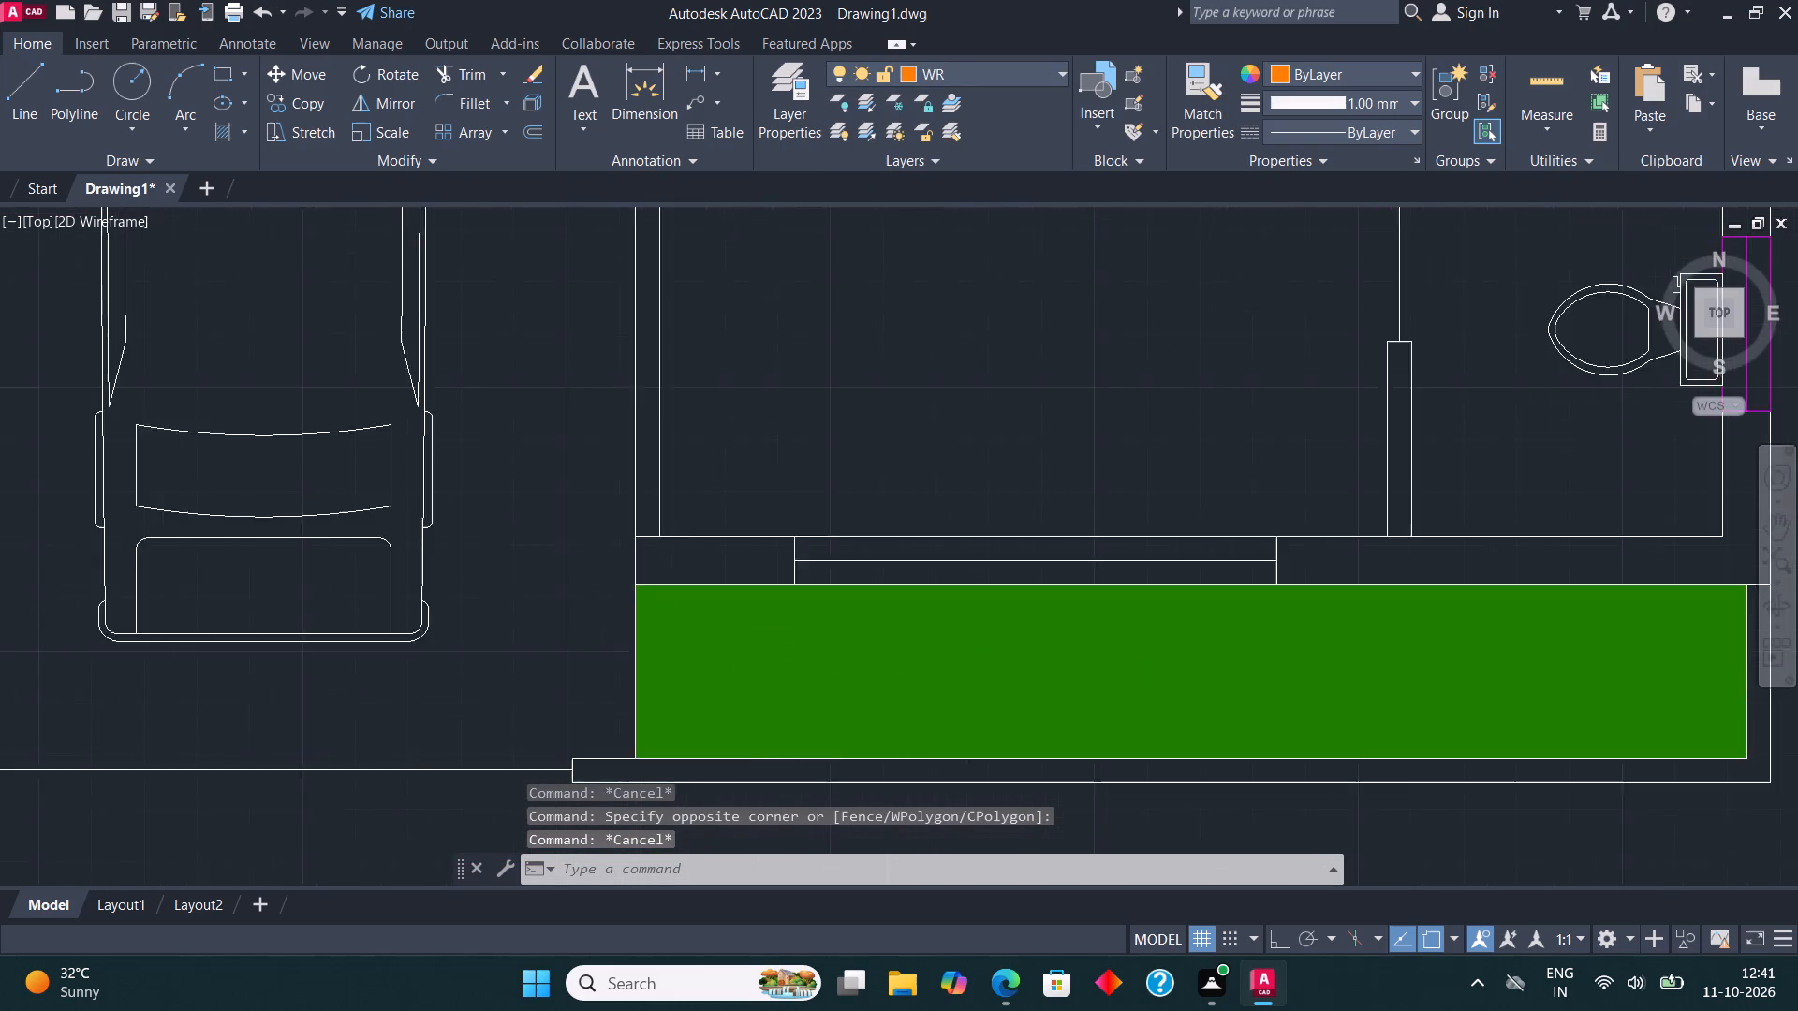
pyautogui.scroll(1, 747, 652)
pyautogui.click(484, 605)
pyautogui.scroll(-1, 1446, 427)
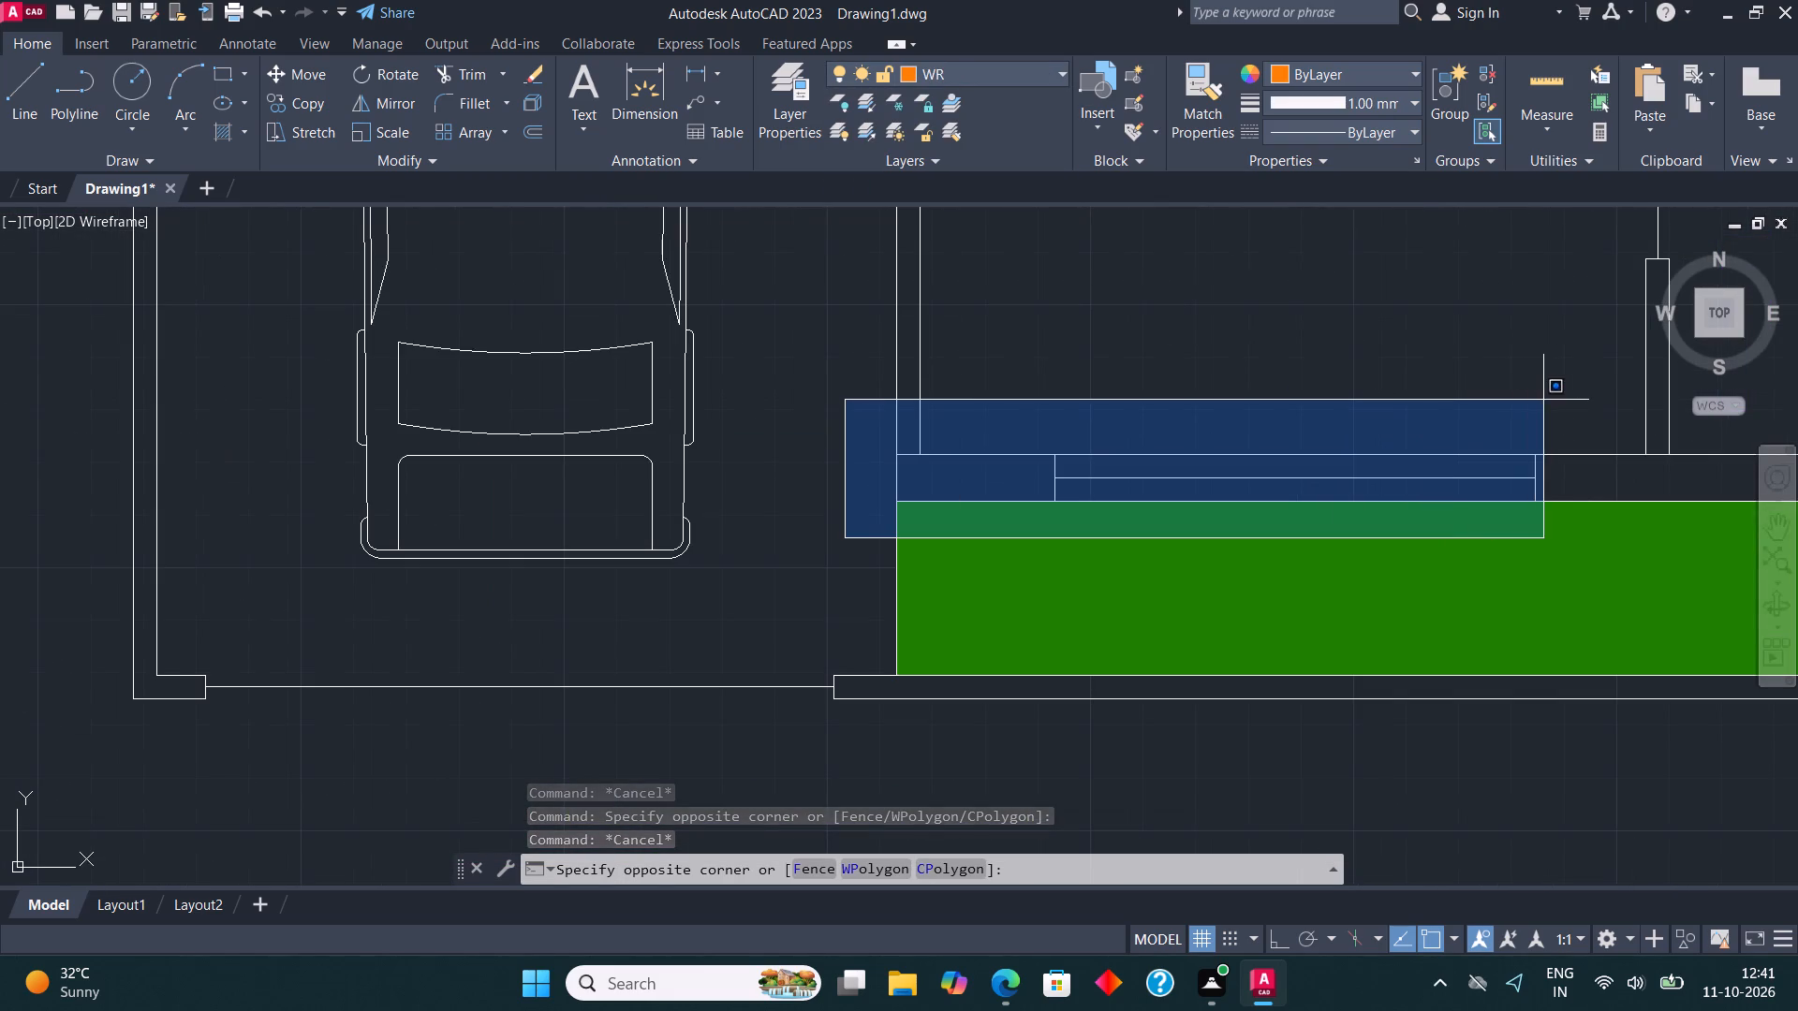
pyautogui.click(1564, 402)
pyautogui.click(1015, 66)
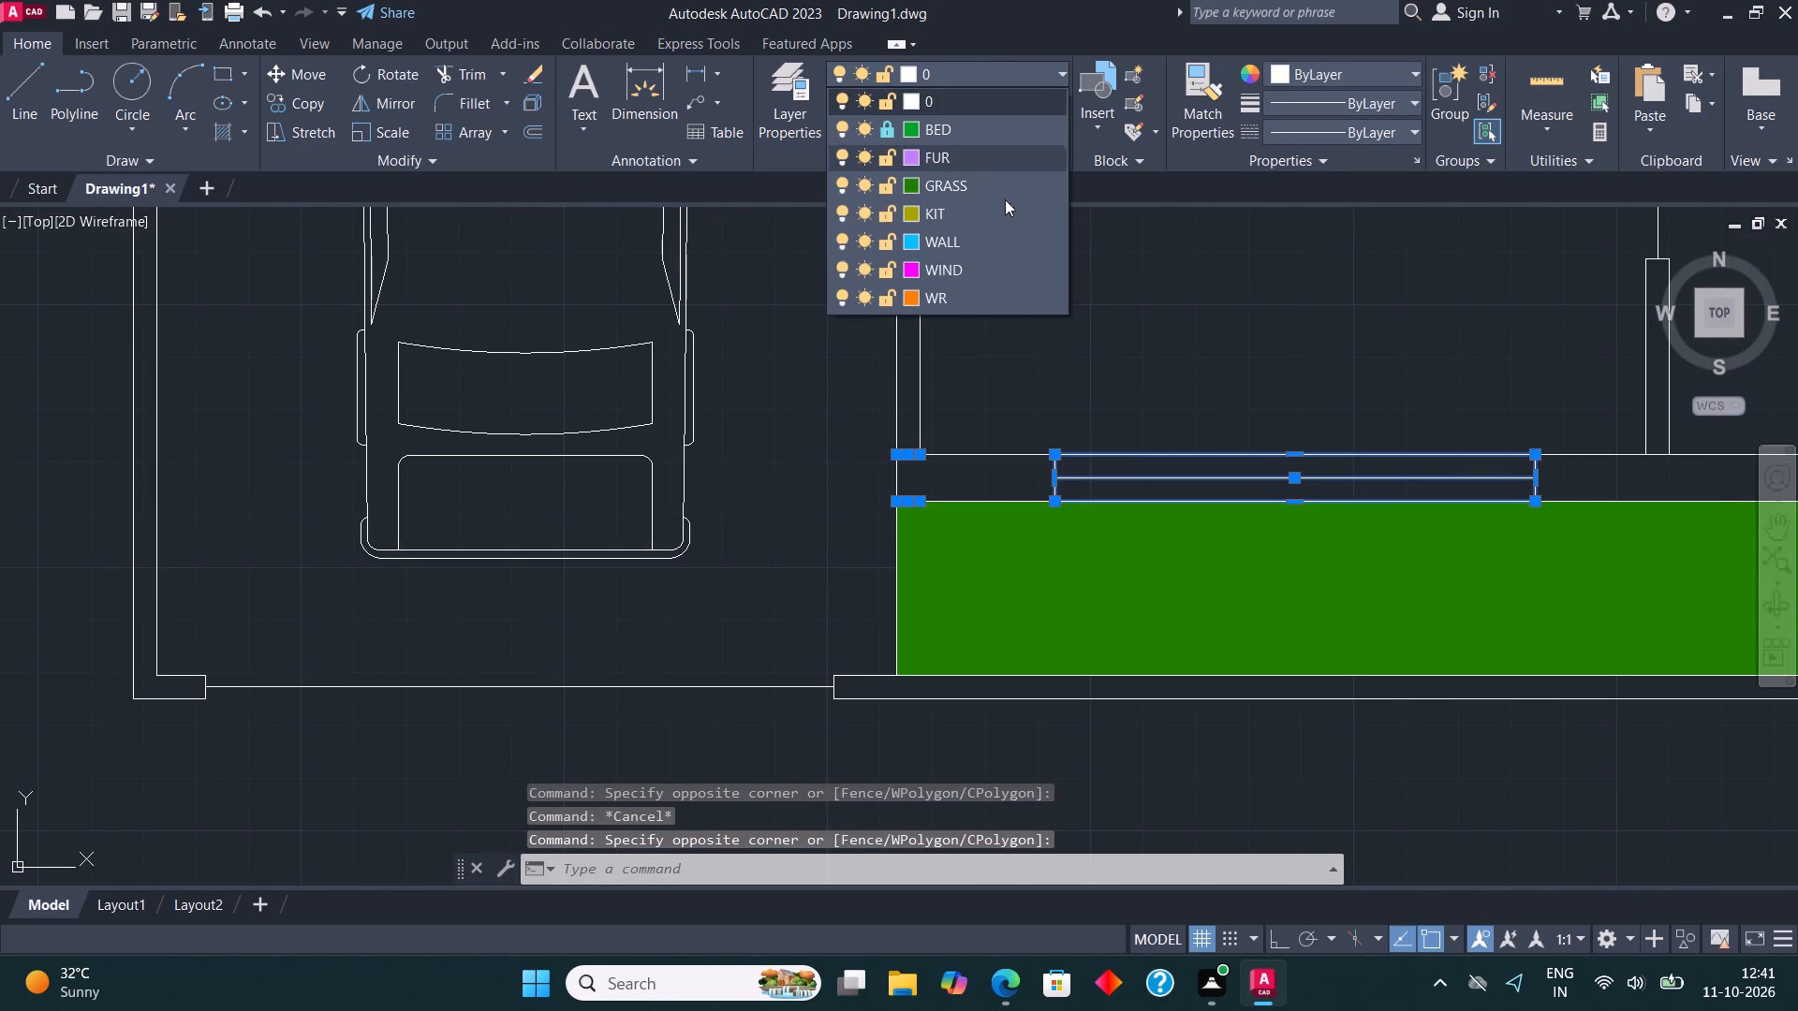
pyautogui.click(985, 268)
pyautogui.press('Escape')
# Make layer 0 current and redraw the two short wall lines at the lower bedroom's corner beside the car porch.
pyautogui.moveTo(984, 343); pyautogui.dragTo(726, 363, button='middle')
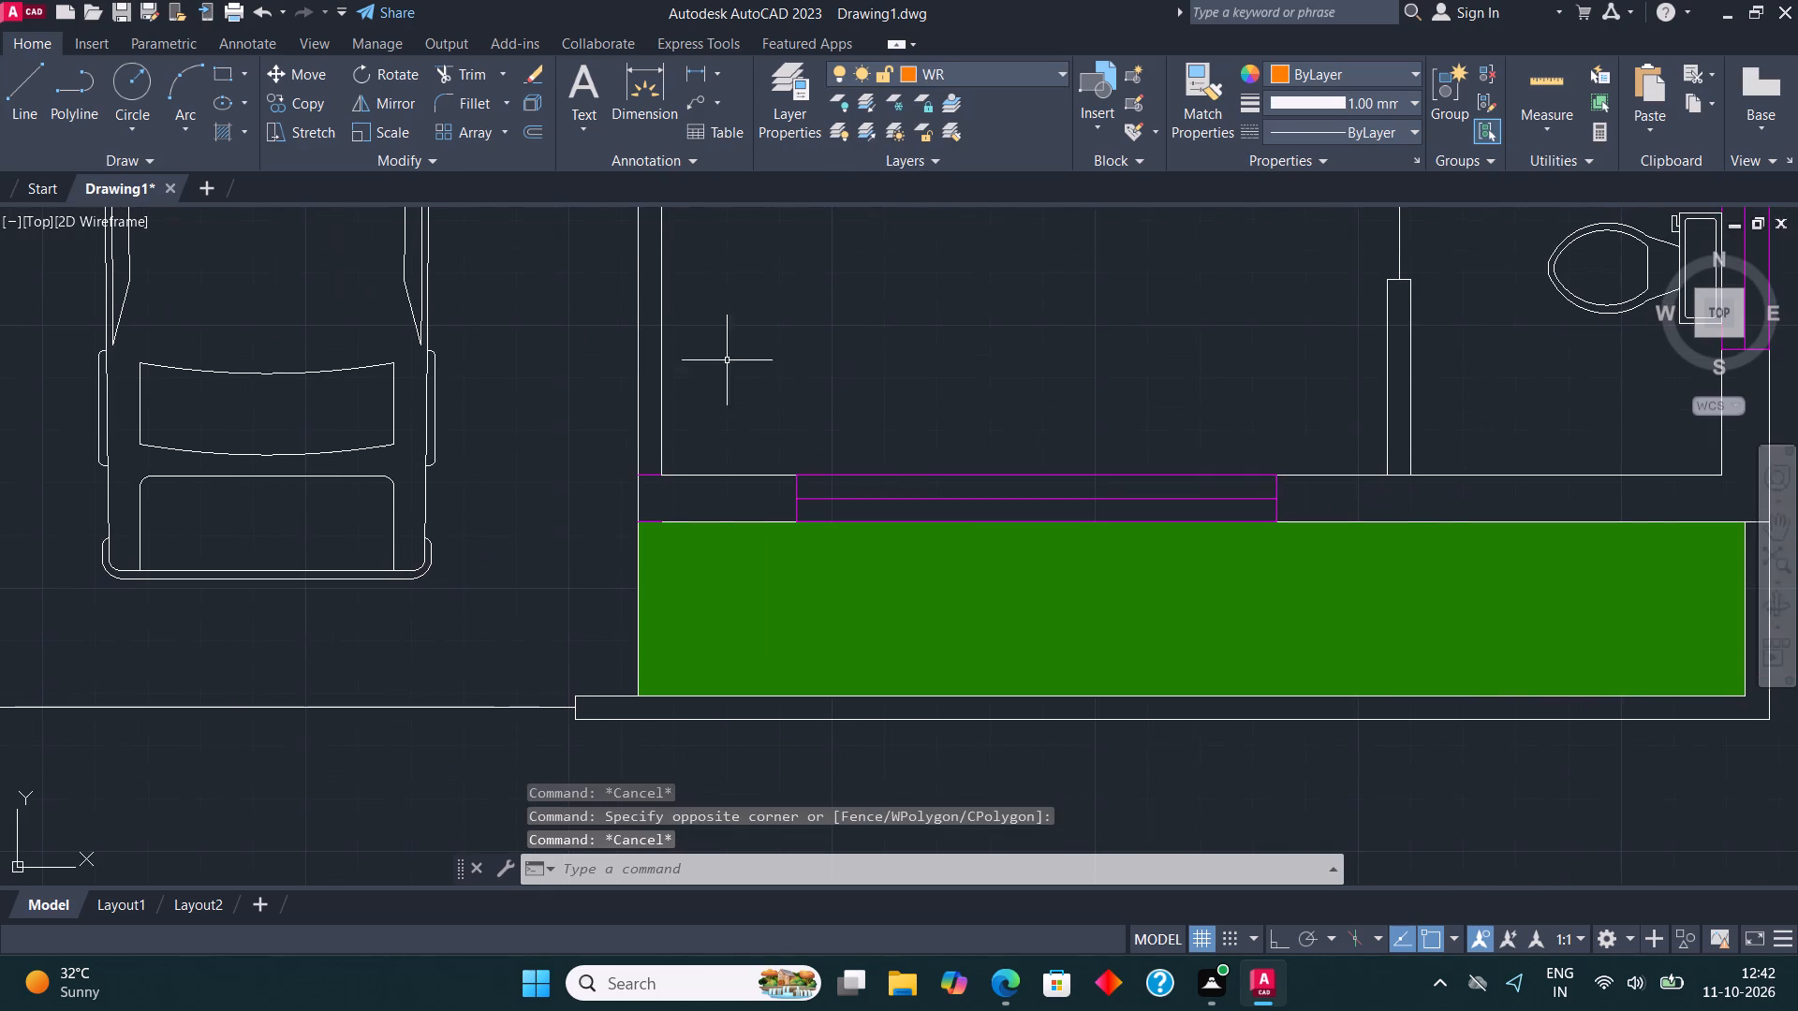
pyautogui.click(984, 67)
pyautogui.click(959, 101)
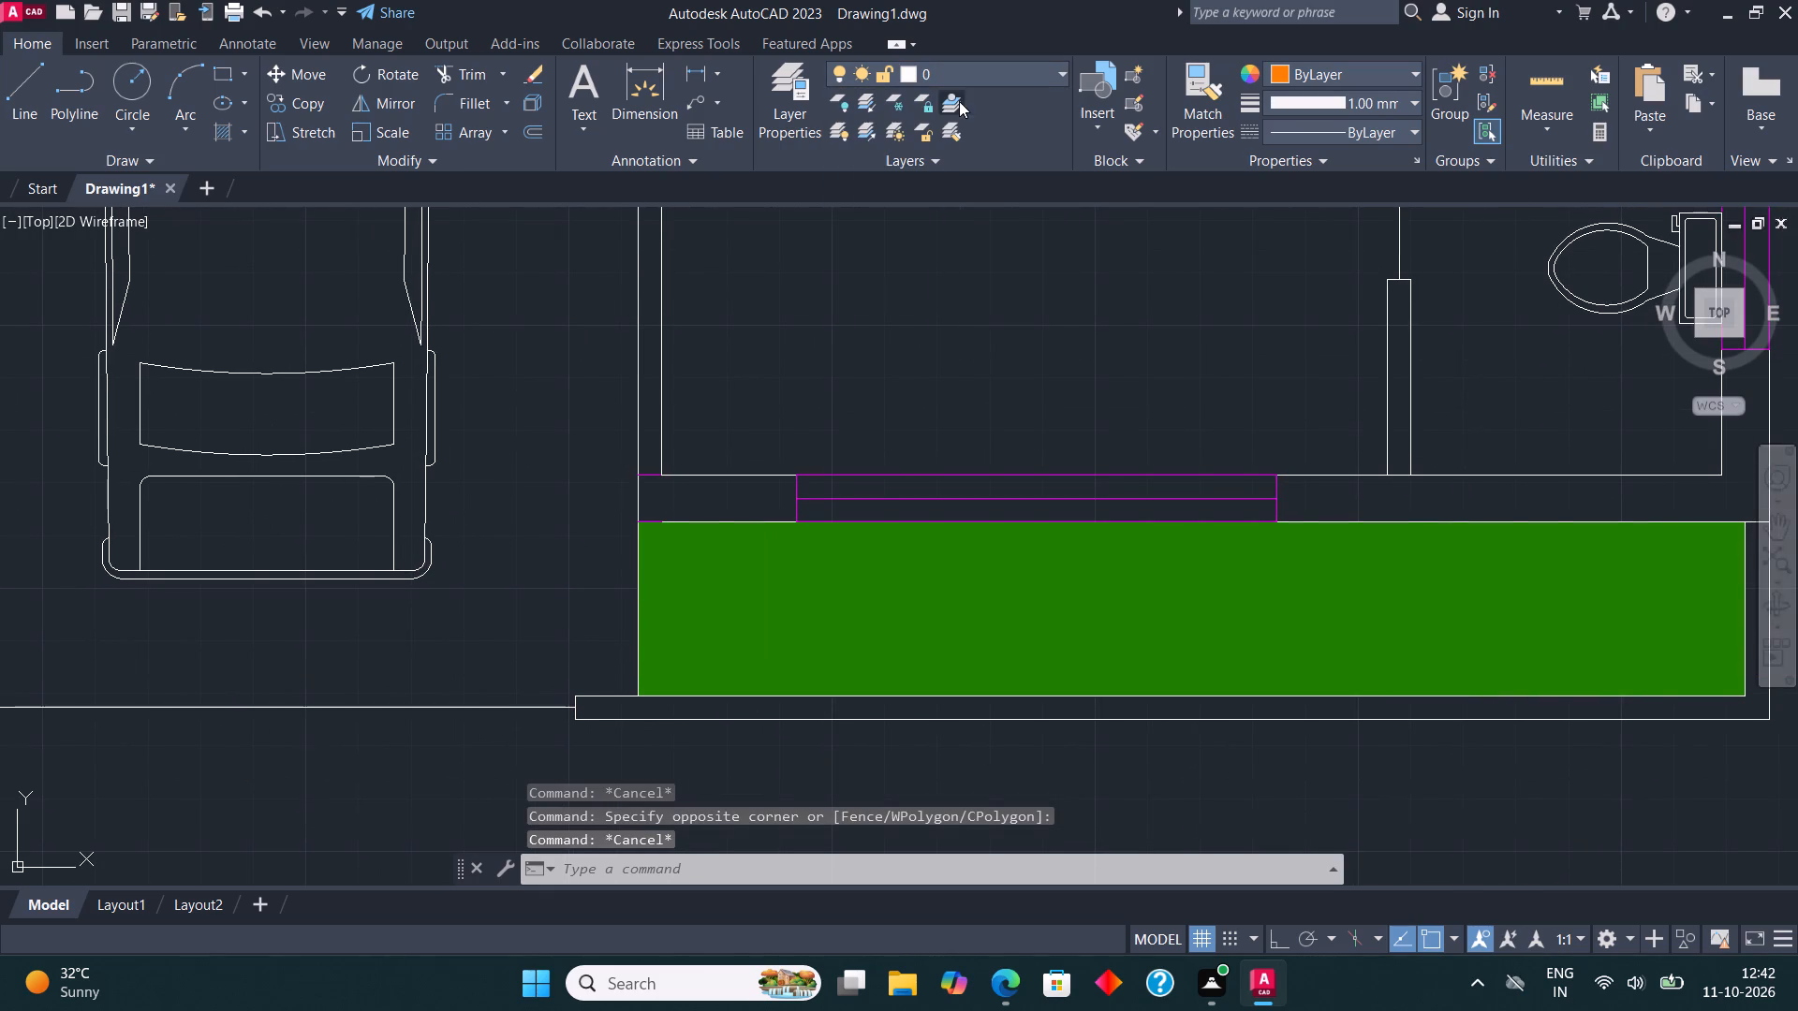
pyautogui.click(26, 92)
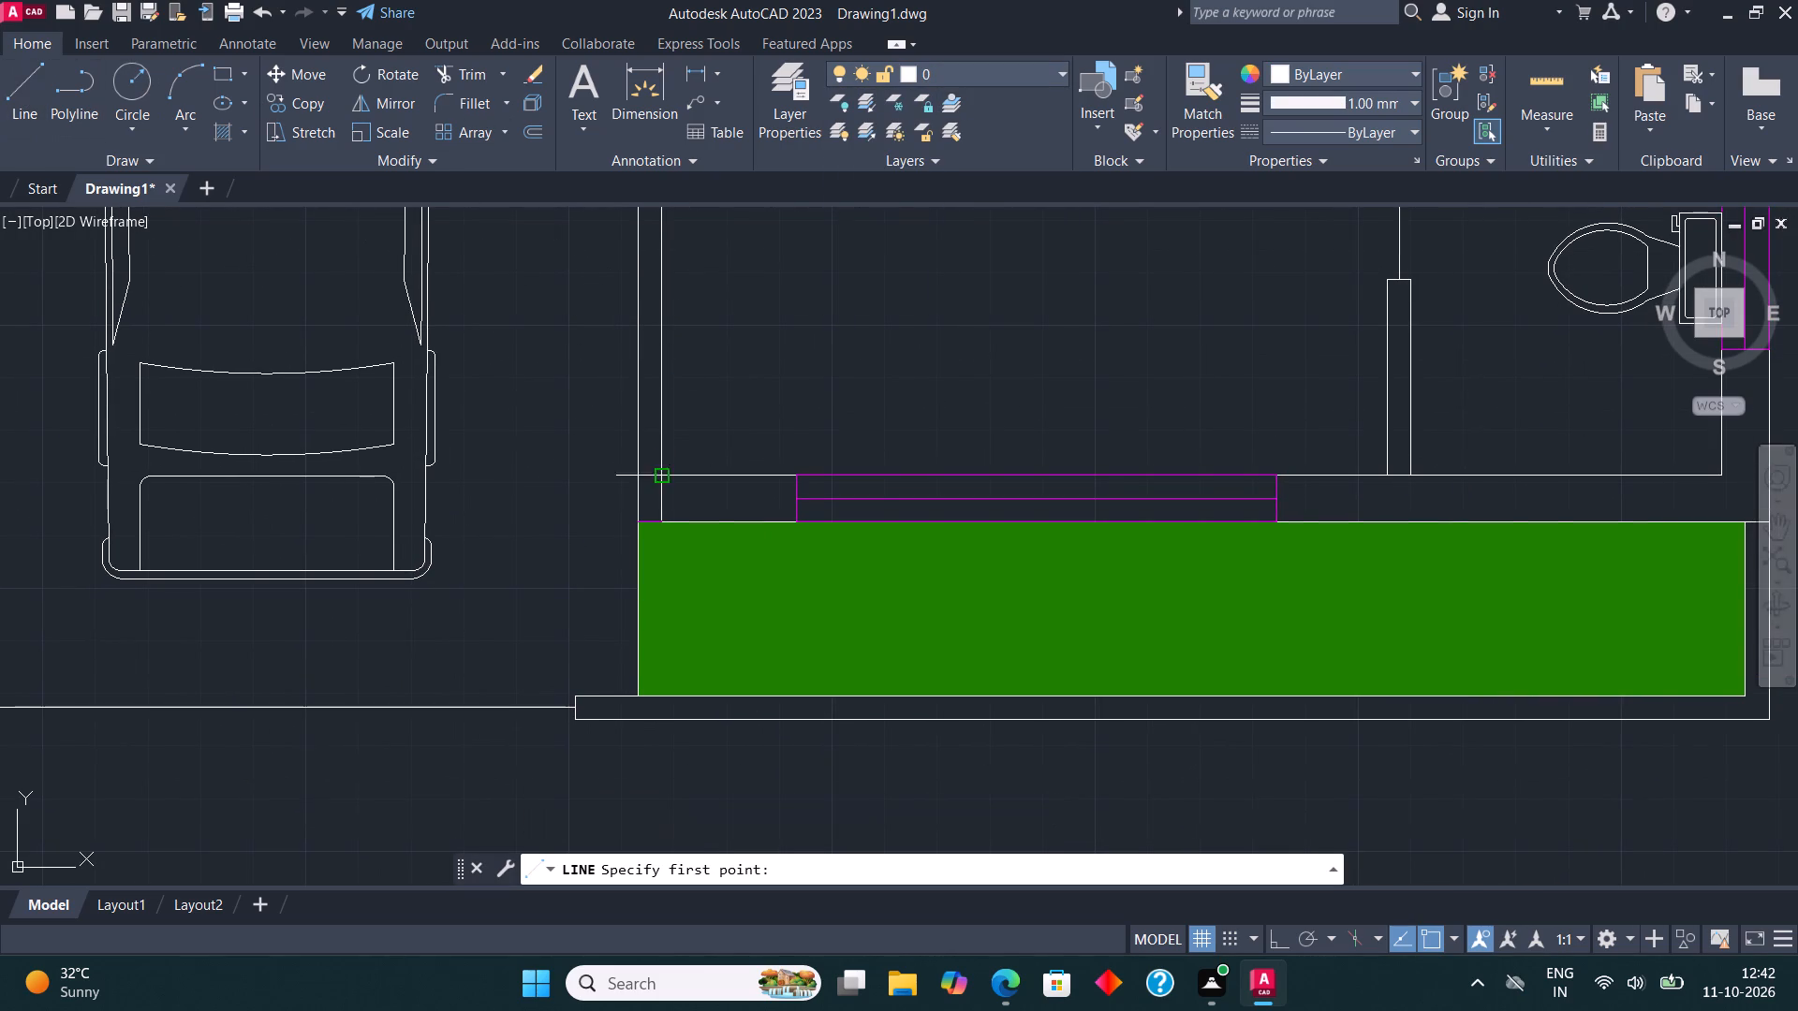
pyautogui.scroll(4, 662, 483)
pyautogui.click(472, 429)
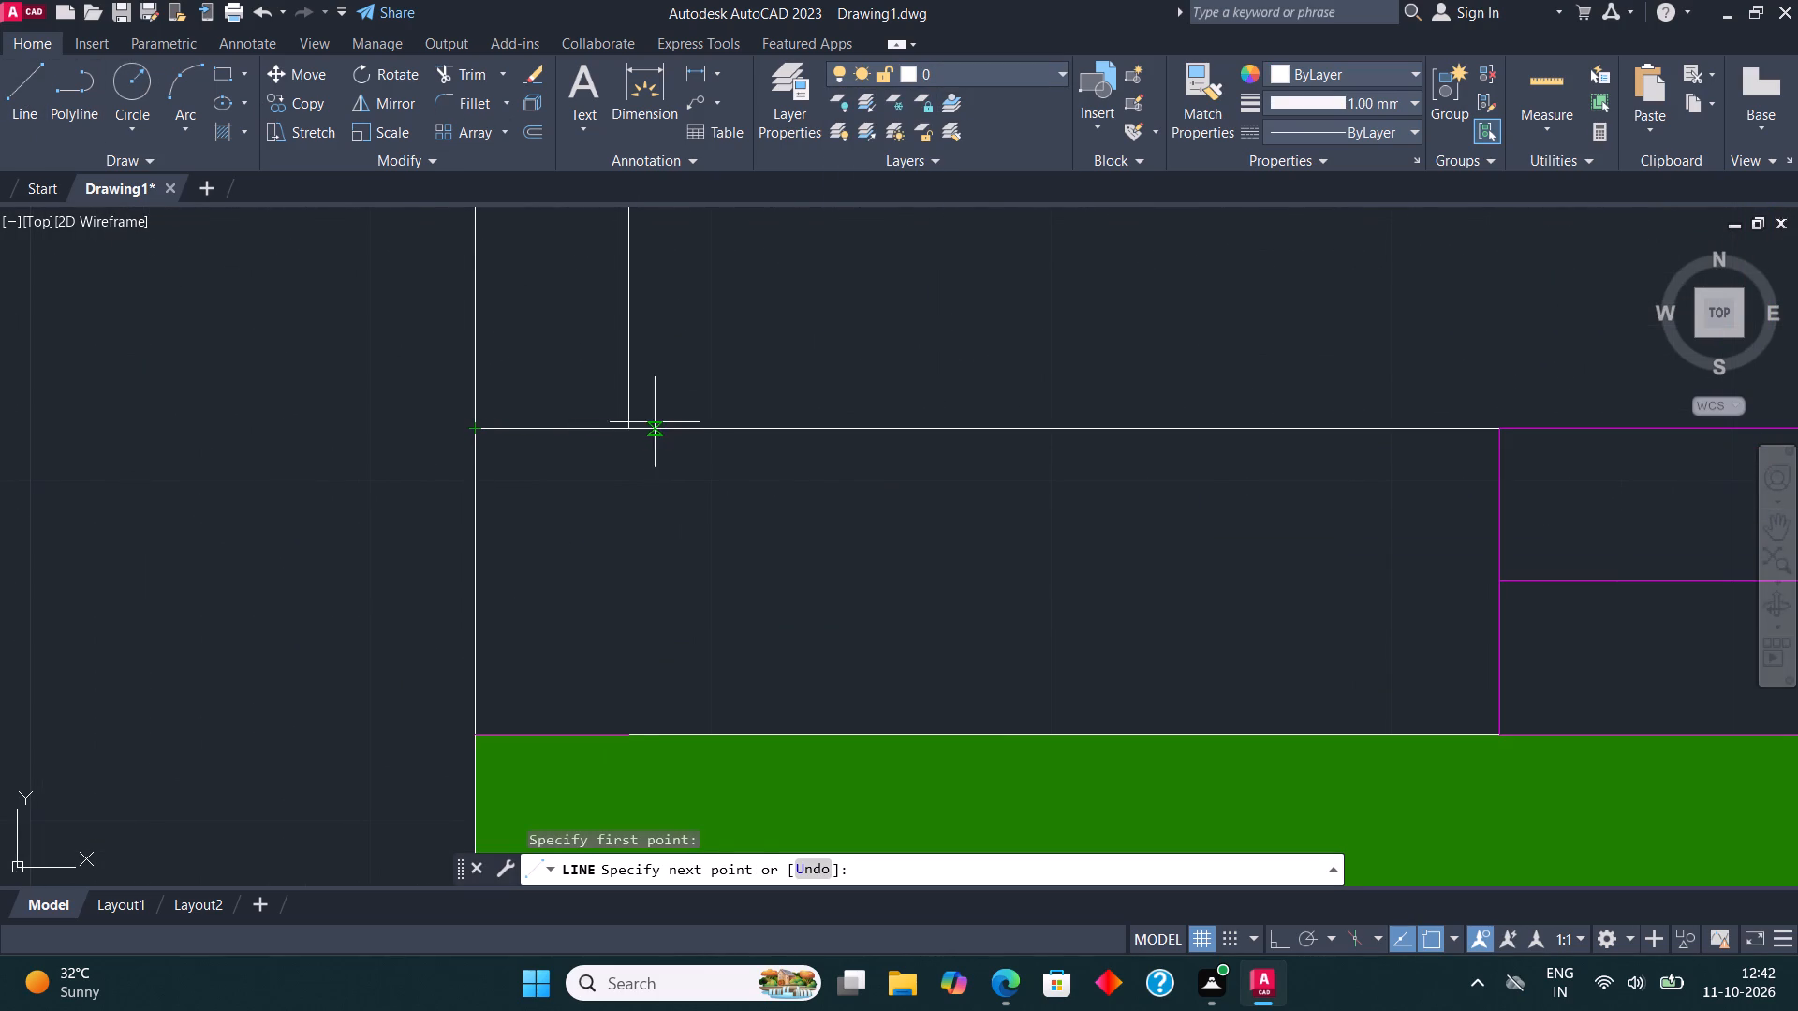
pyautogui.click(638, 428)
pyautogui.click(28, 74)
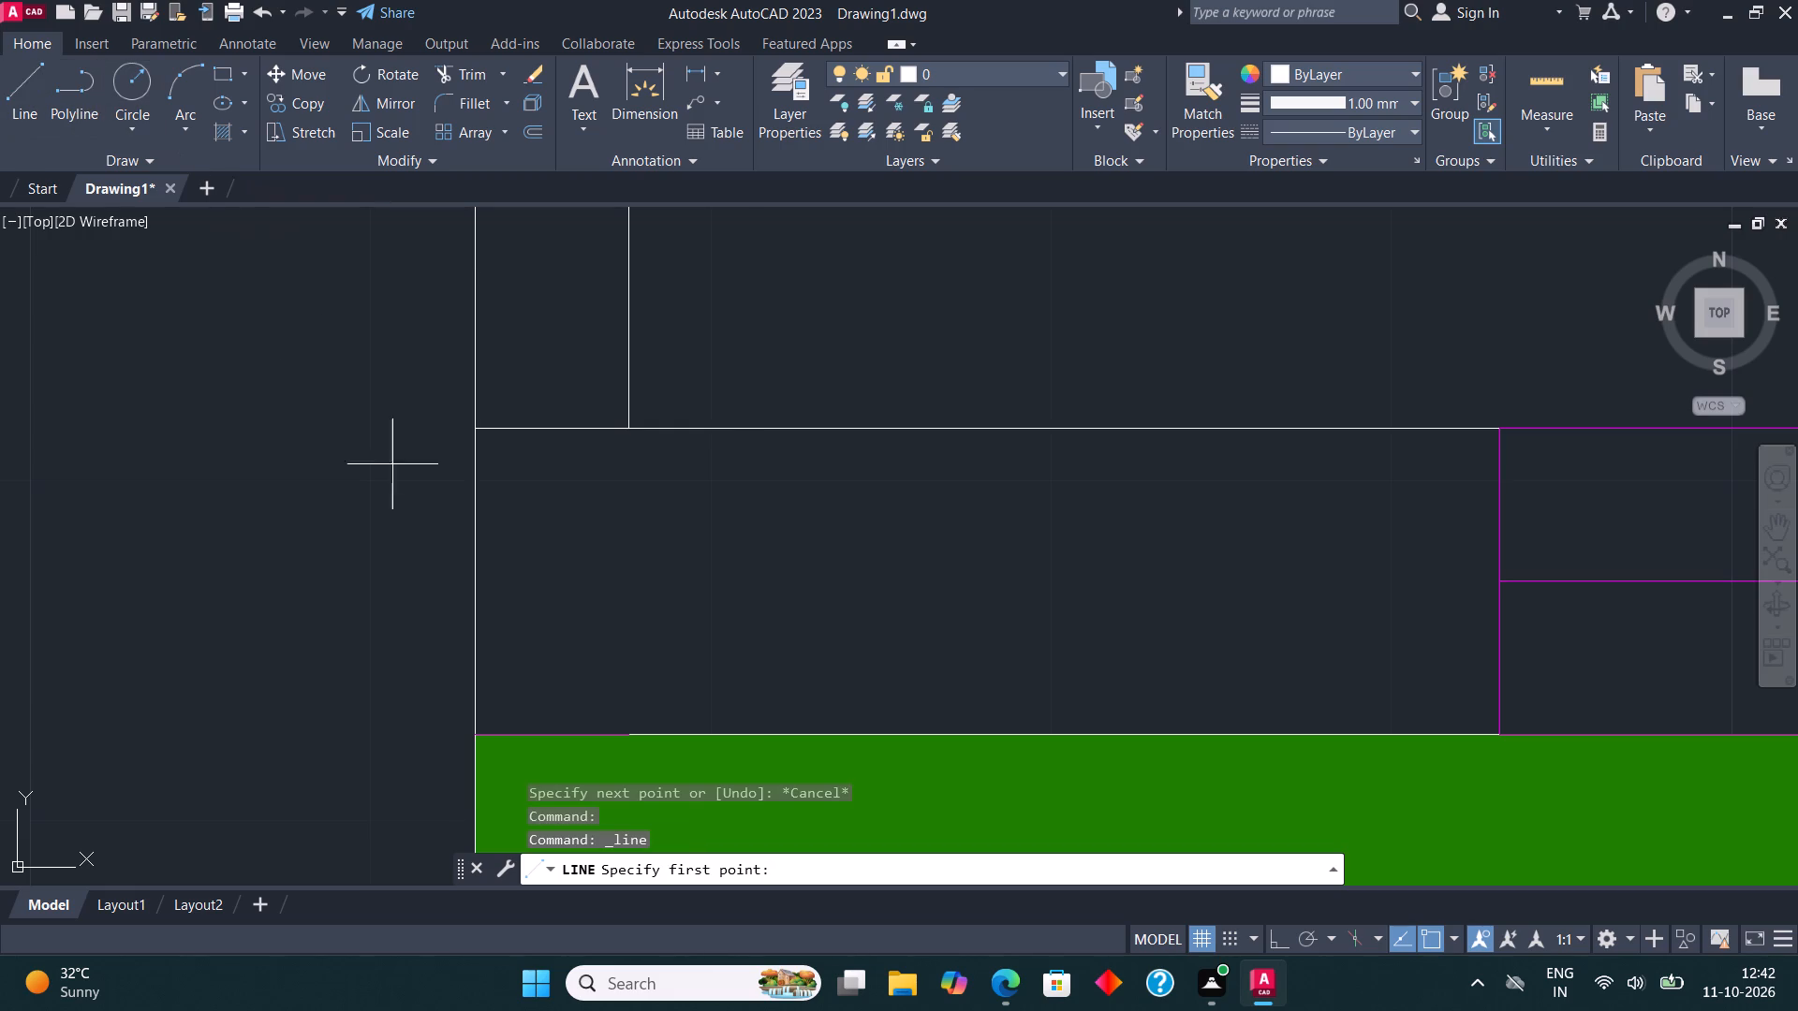
pyautogui.click(476, 728)
pyautogui.click(625, 735)
pyautogui.press('Escape')
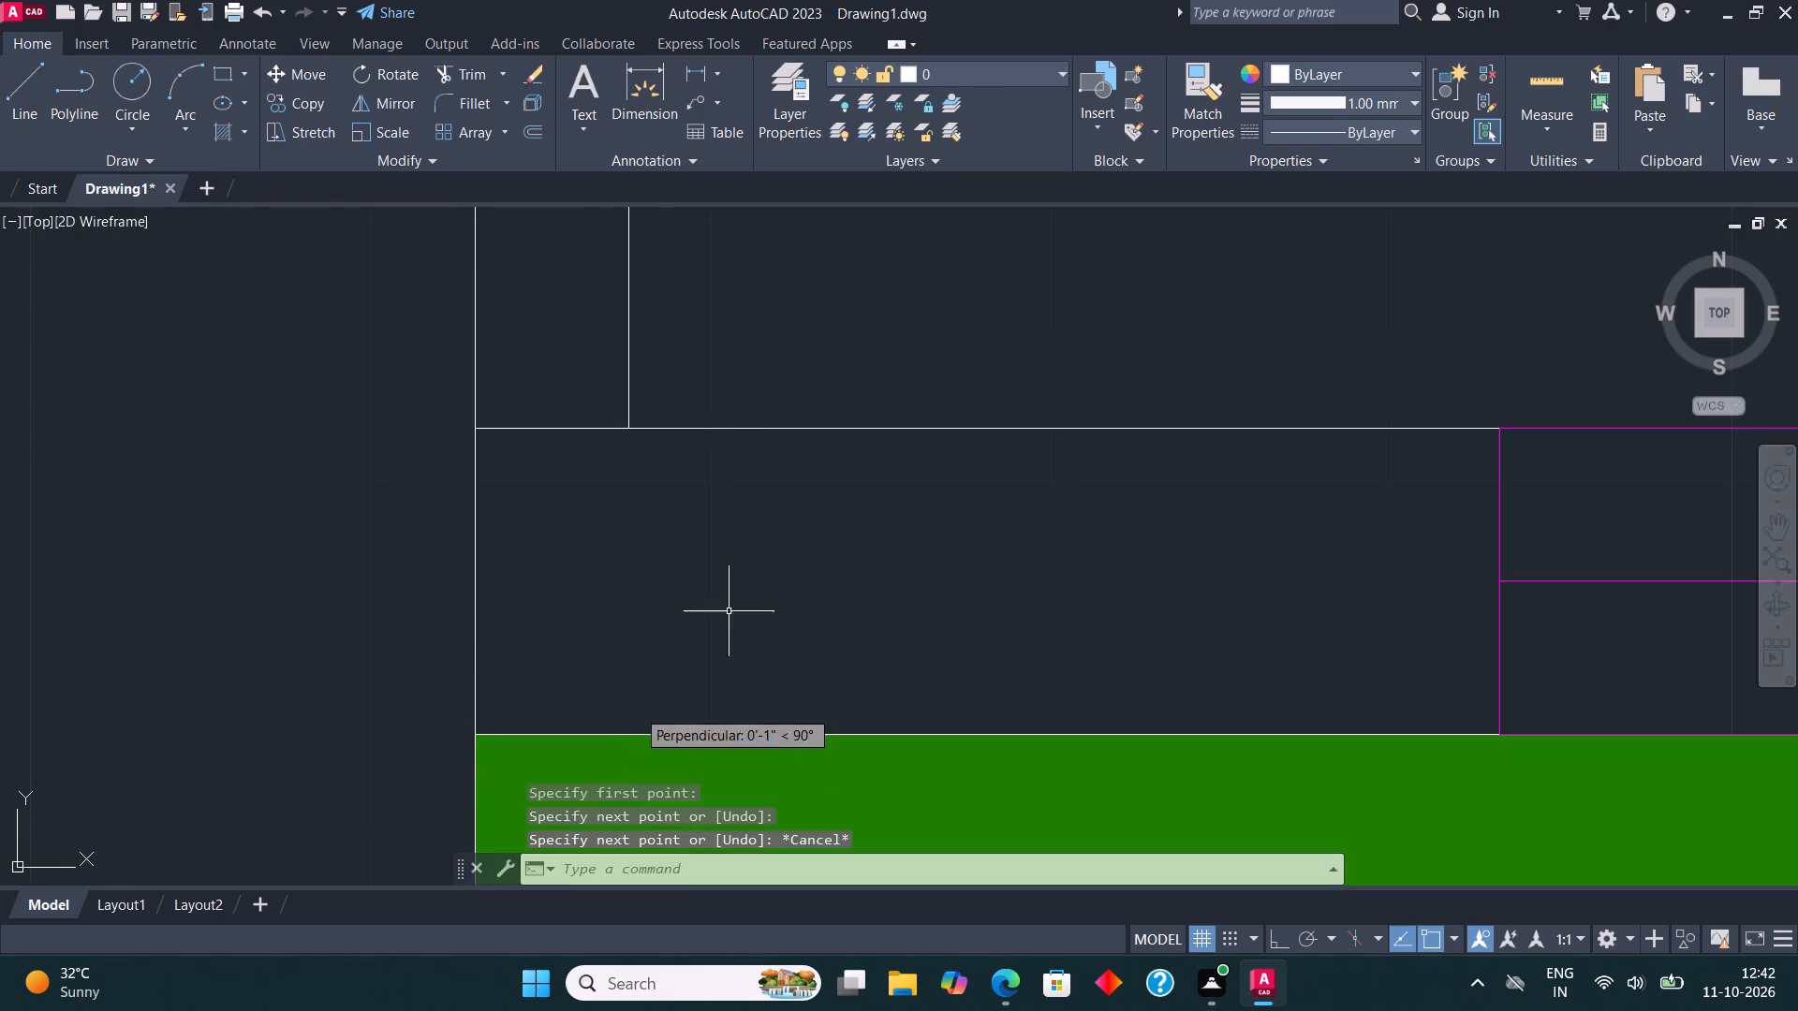
# Review the floor plan from the grass strip up to the upper outer wall to check the window layers.
pyautogui.scroll(-5, 751, 606)
pyautogui.scroll(-1, 935, 457)
pyautogui.moveTo(941, 488); pyautogui.dragTo(938, 610, button='middle')
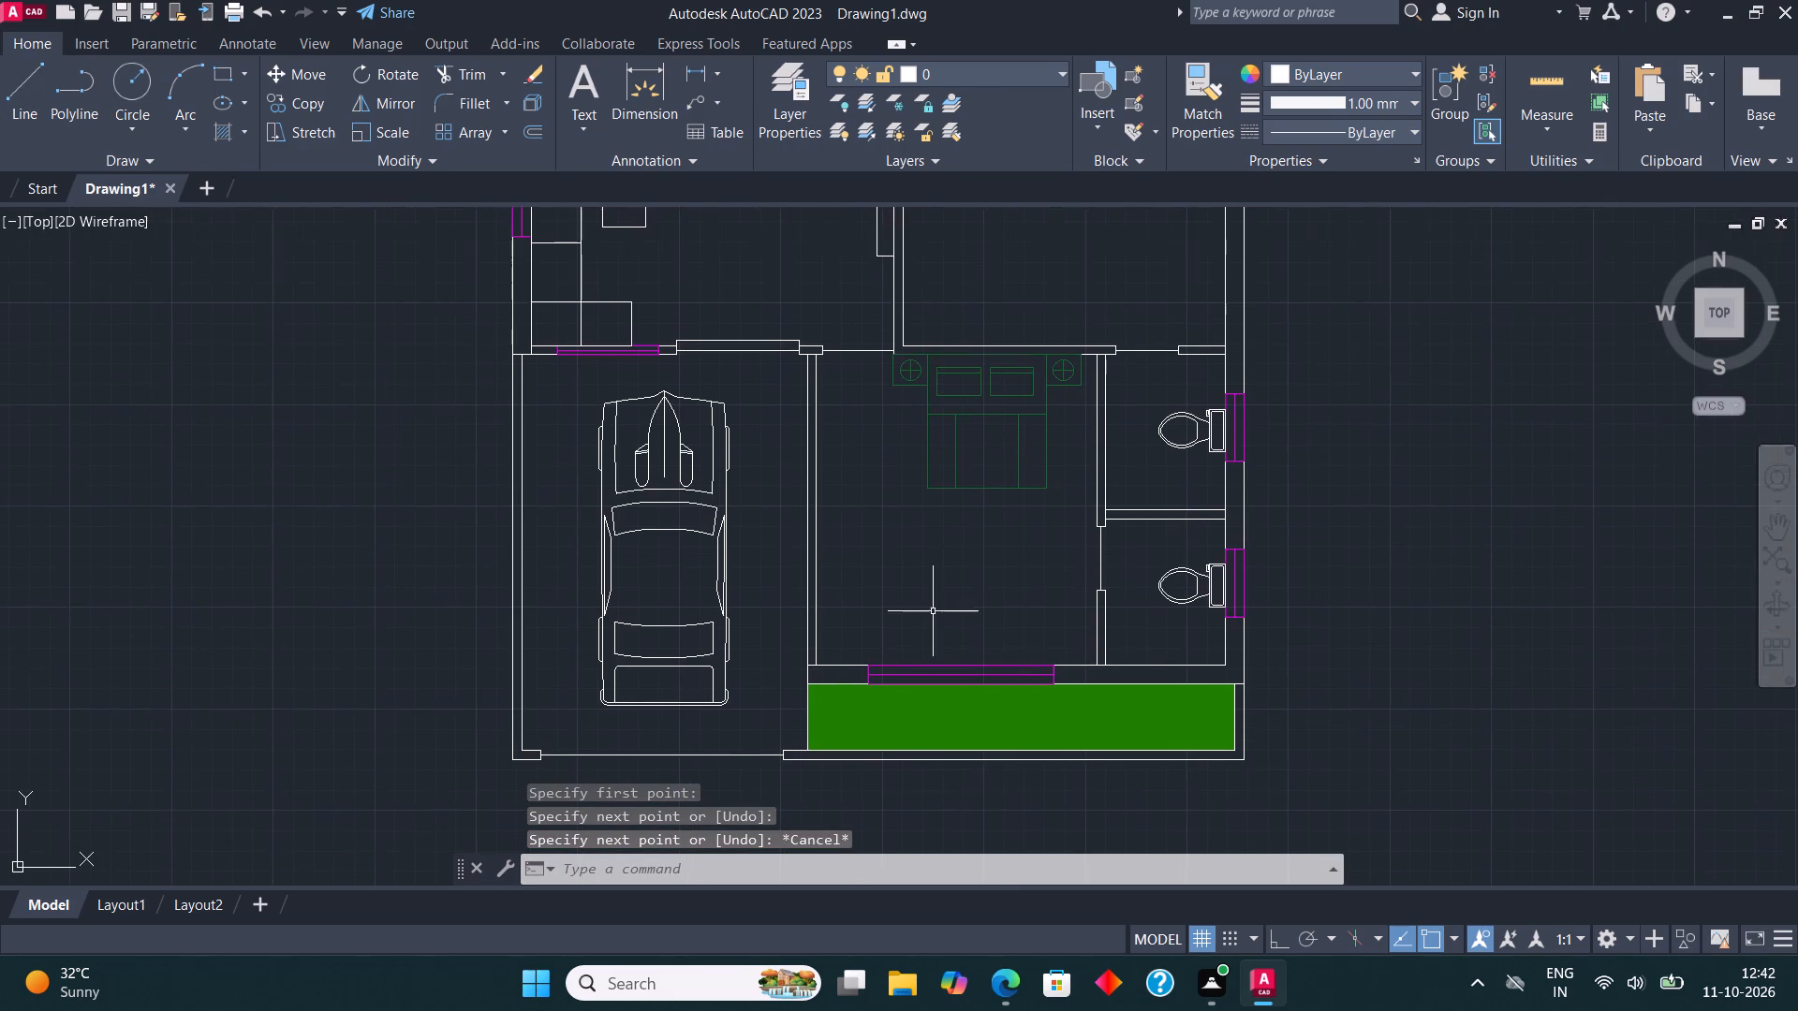
pyautogui.moveTo(985, 312); pyautogui.dragTo(961, 577, button='middle')
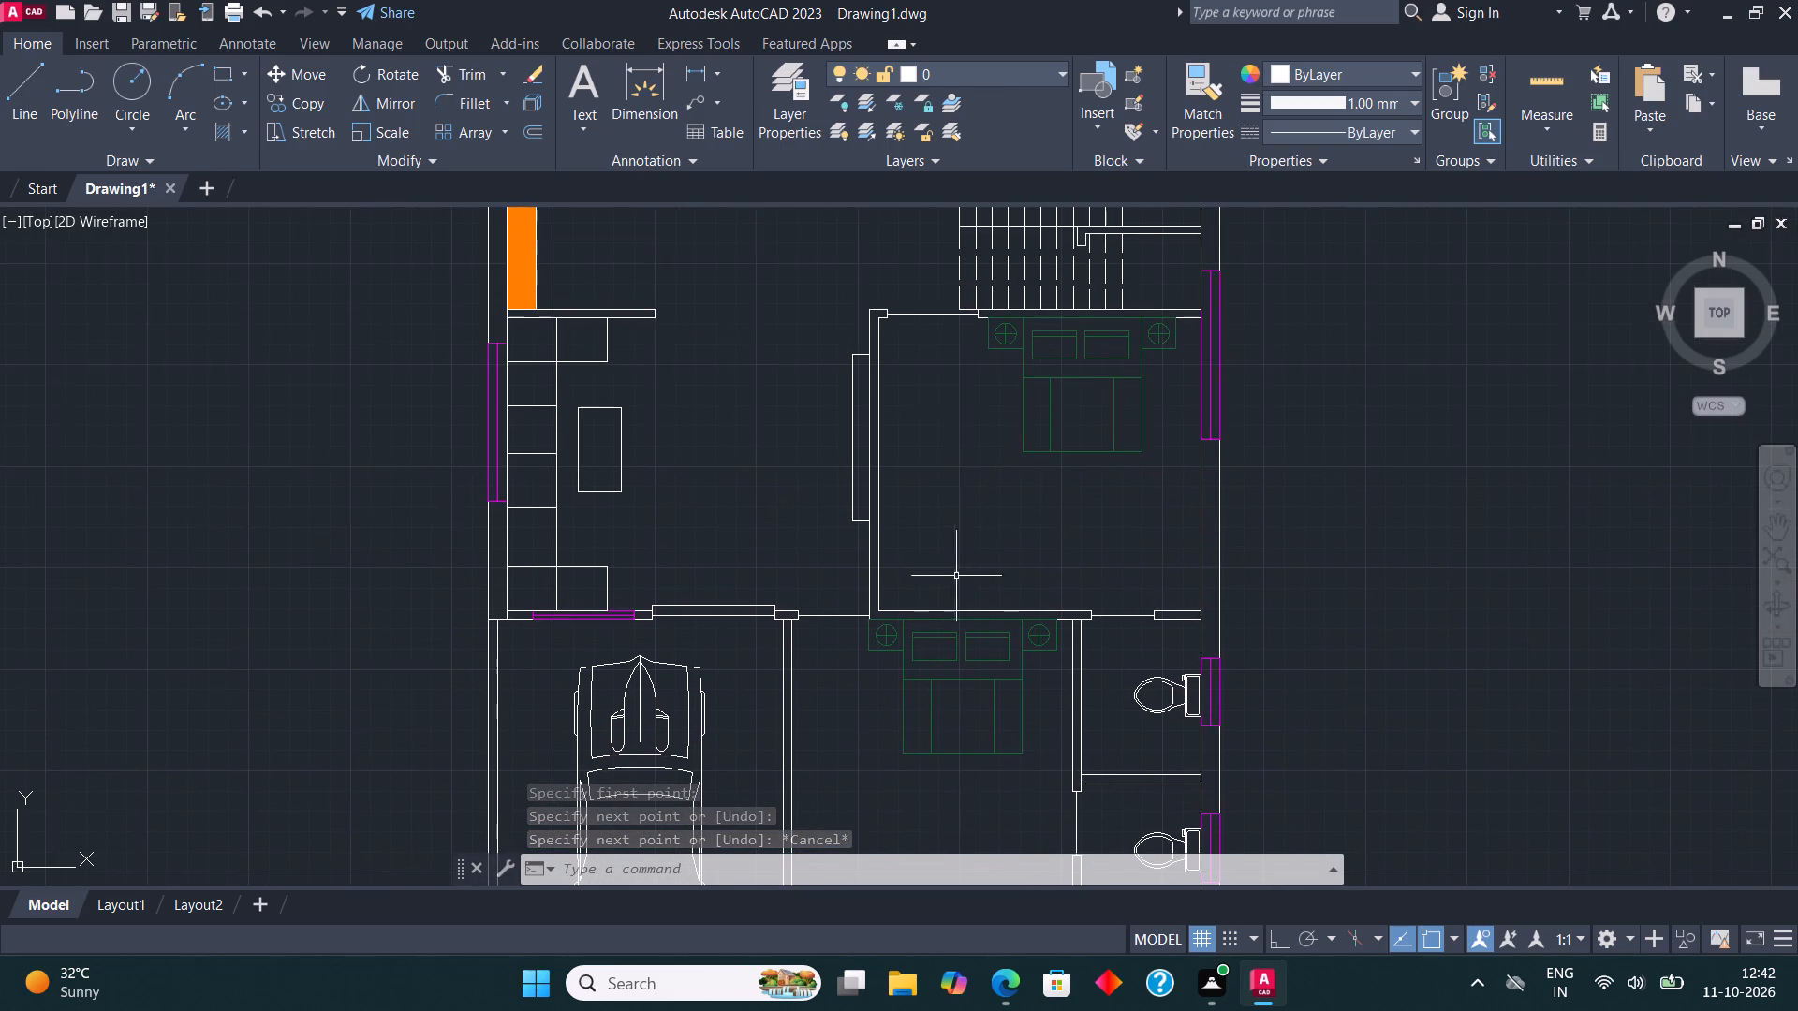
pyautogui.moveTo(959, 397); pyautogui.dragTo(969, 676, button='middle')
pyautogui.moveTo(962, 377); pyautogui.dragTo(944, 582, button='middle')
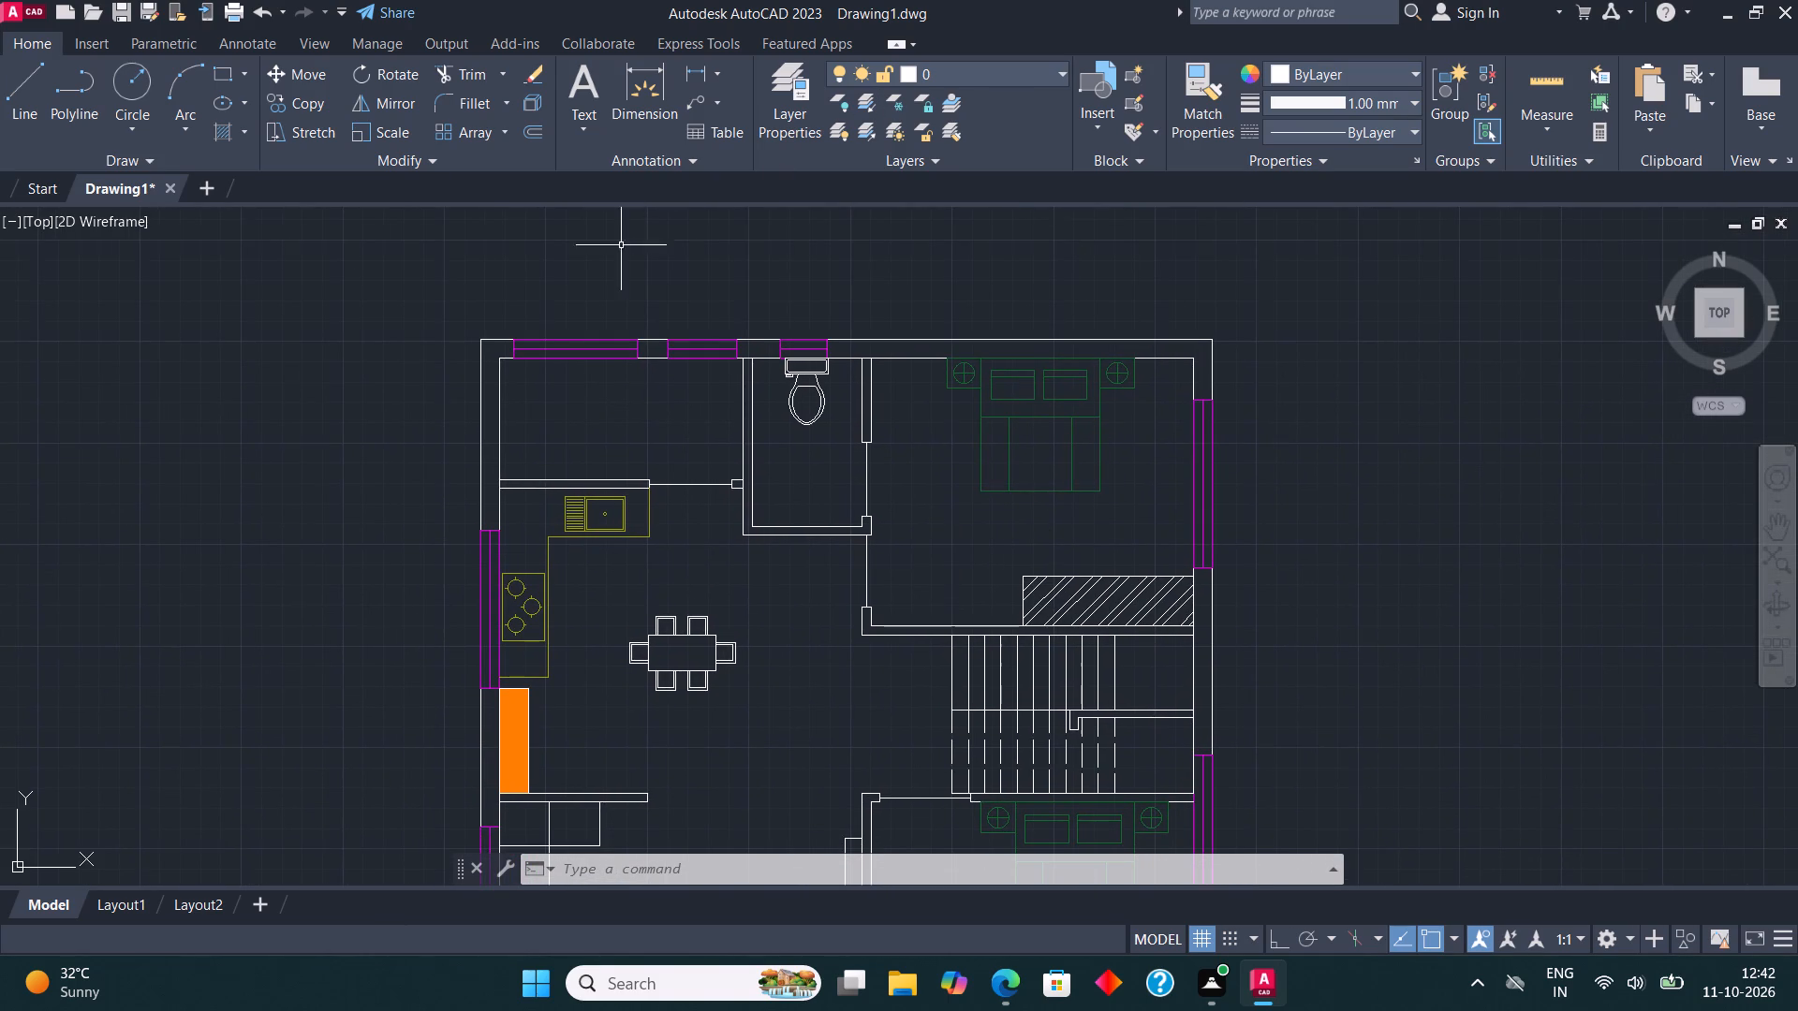
pyautogui.moveTo(689, 332); pyautogui.dragTo(735, 359, button='middle')
pyautogui.scroll(1, 737, 359)
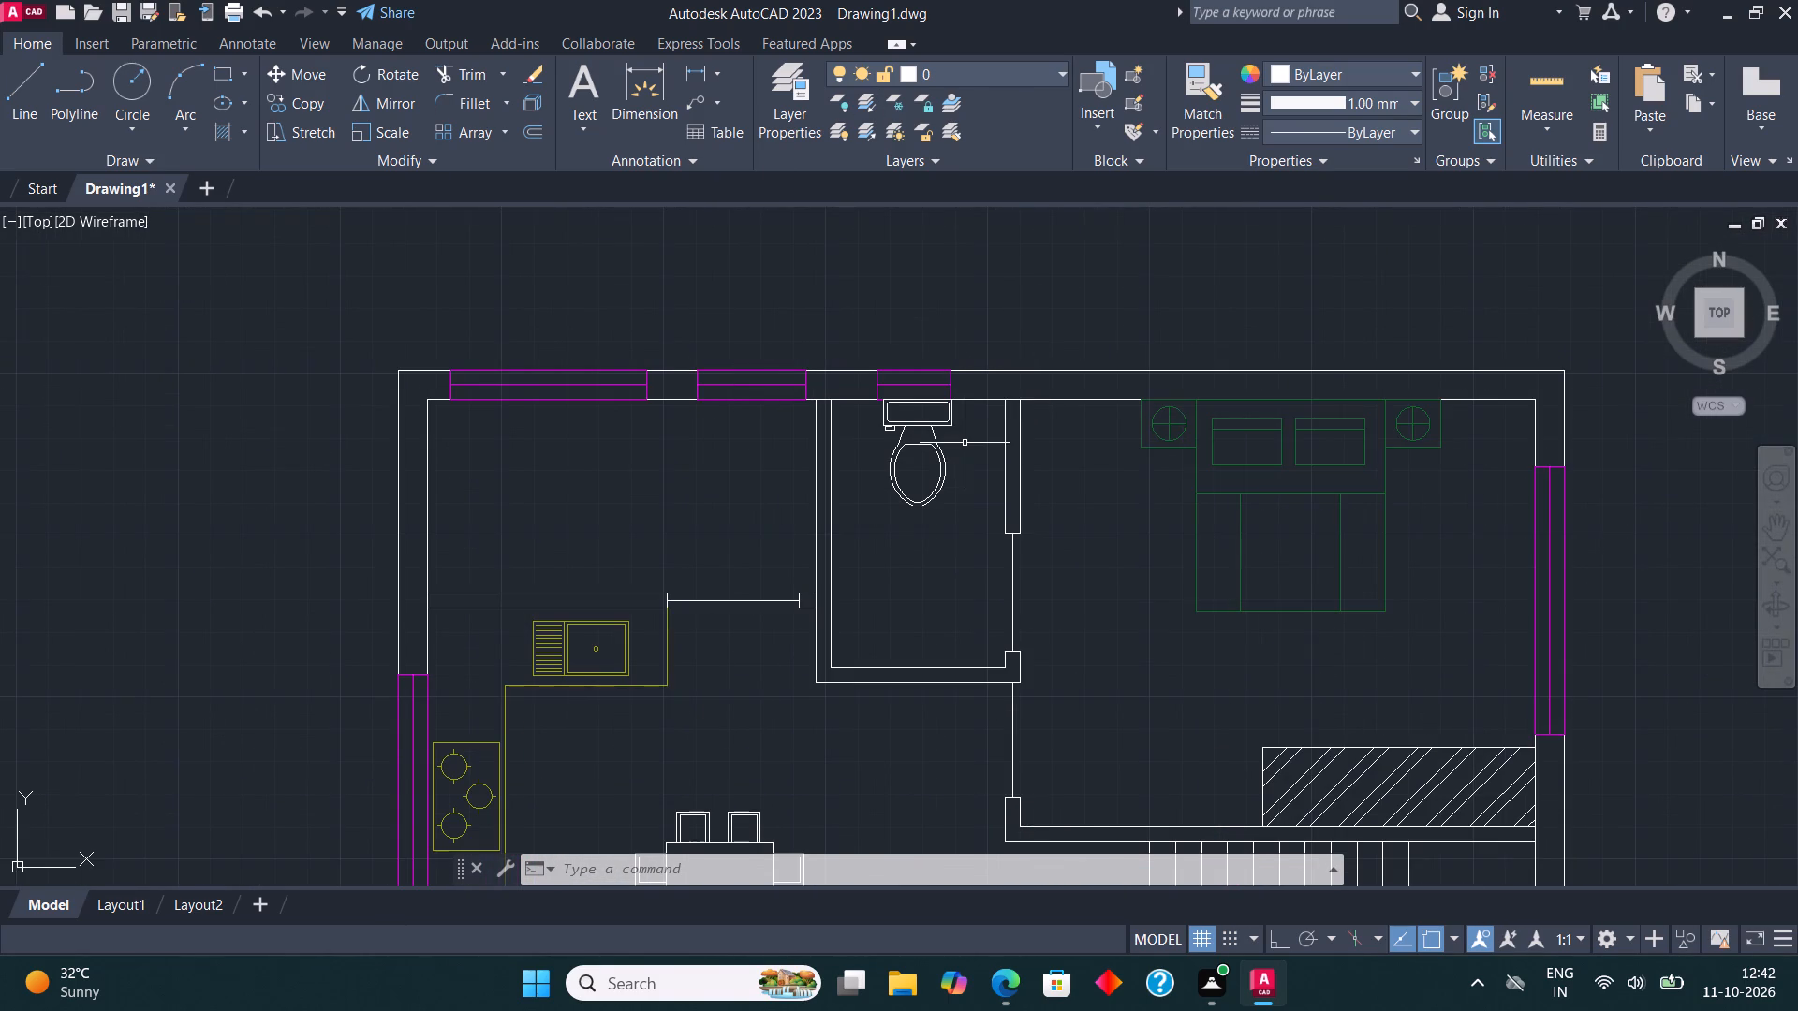
pyautogui.scroll(-1, 965, 446)
# Assign the dining table and its six chairs to the FUR layer.
pyautogui.moveTo(1041, 455); pyautogui.dragTo(1063, 388, button='middle')
pyautogui.scroll(2, 860, 677)
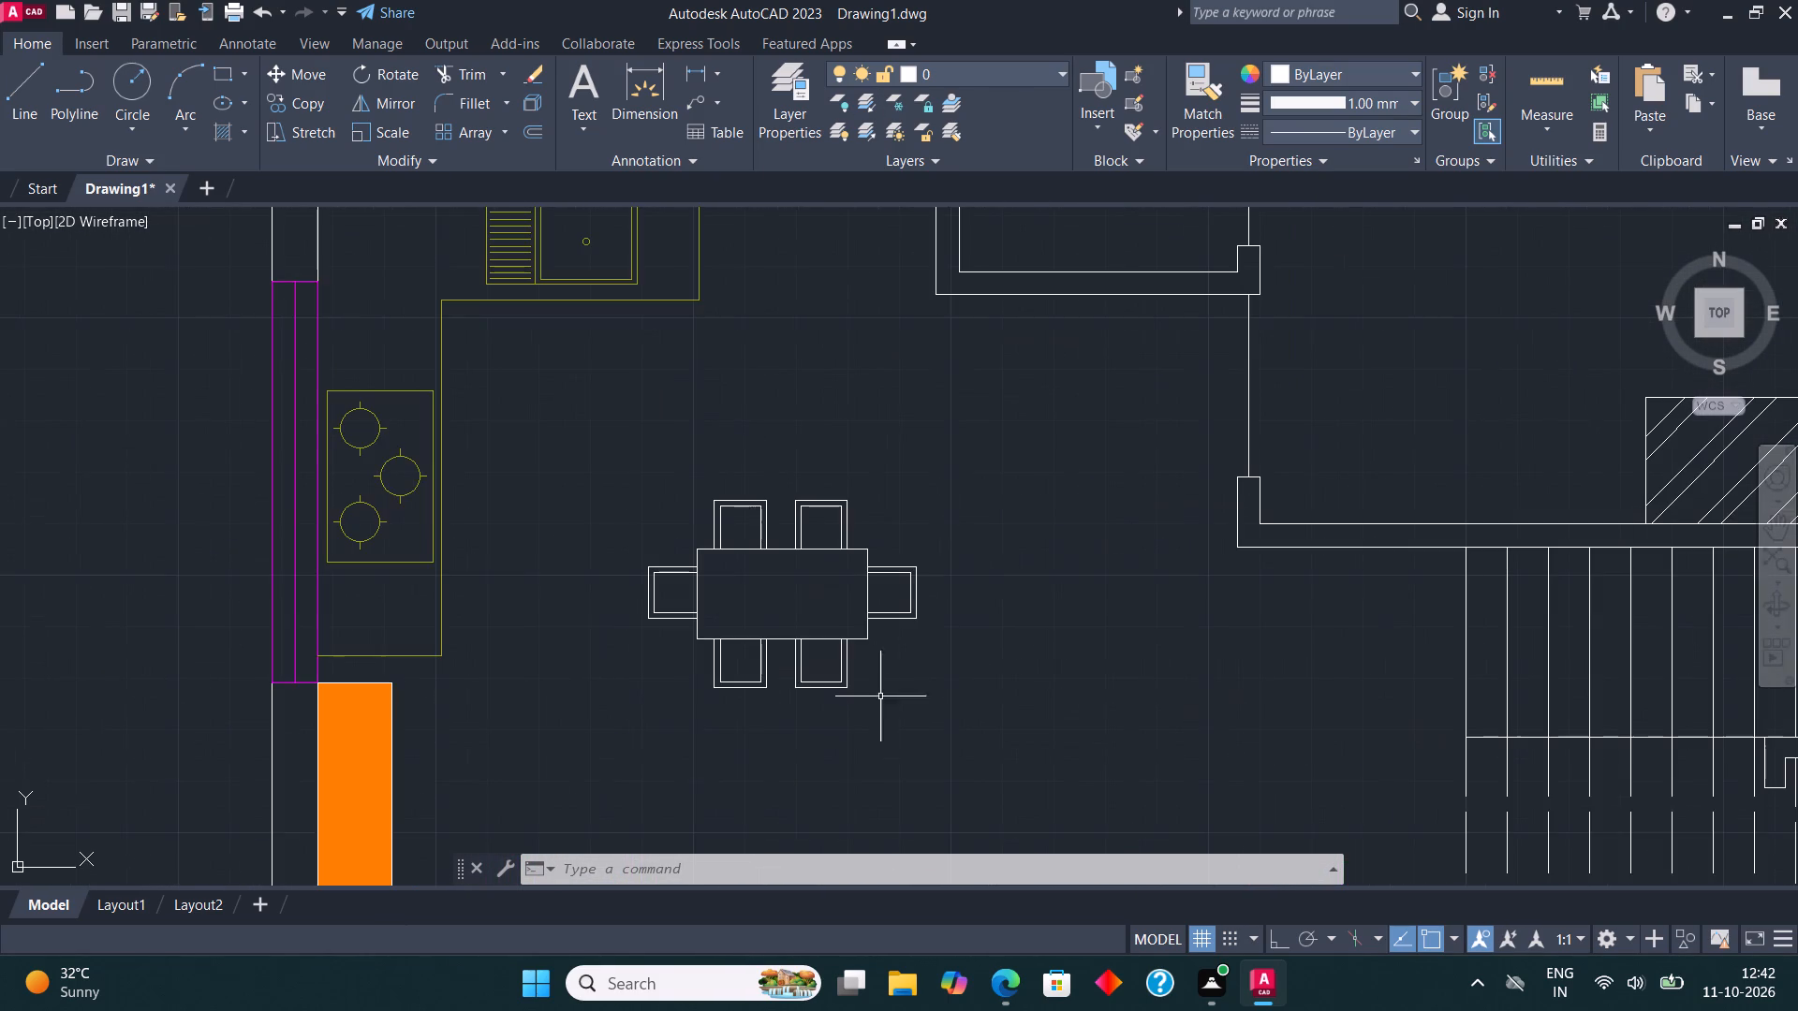
pyautogui.click(924, 739)
pyautogui.click(599, 459)
pyautogui.click(978, 74)
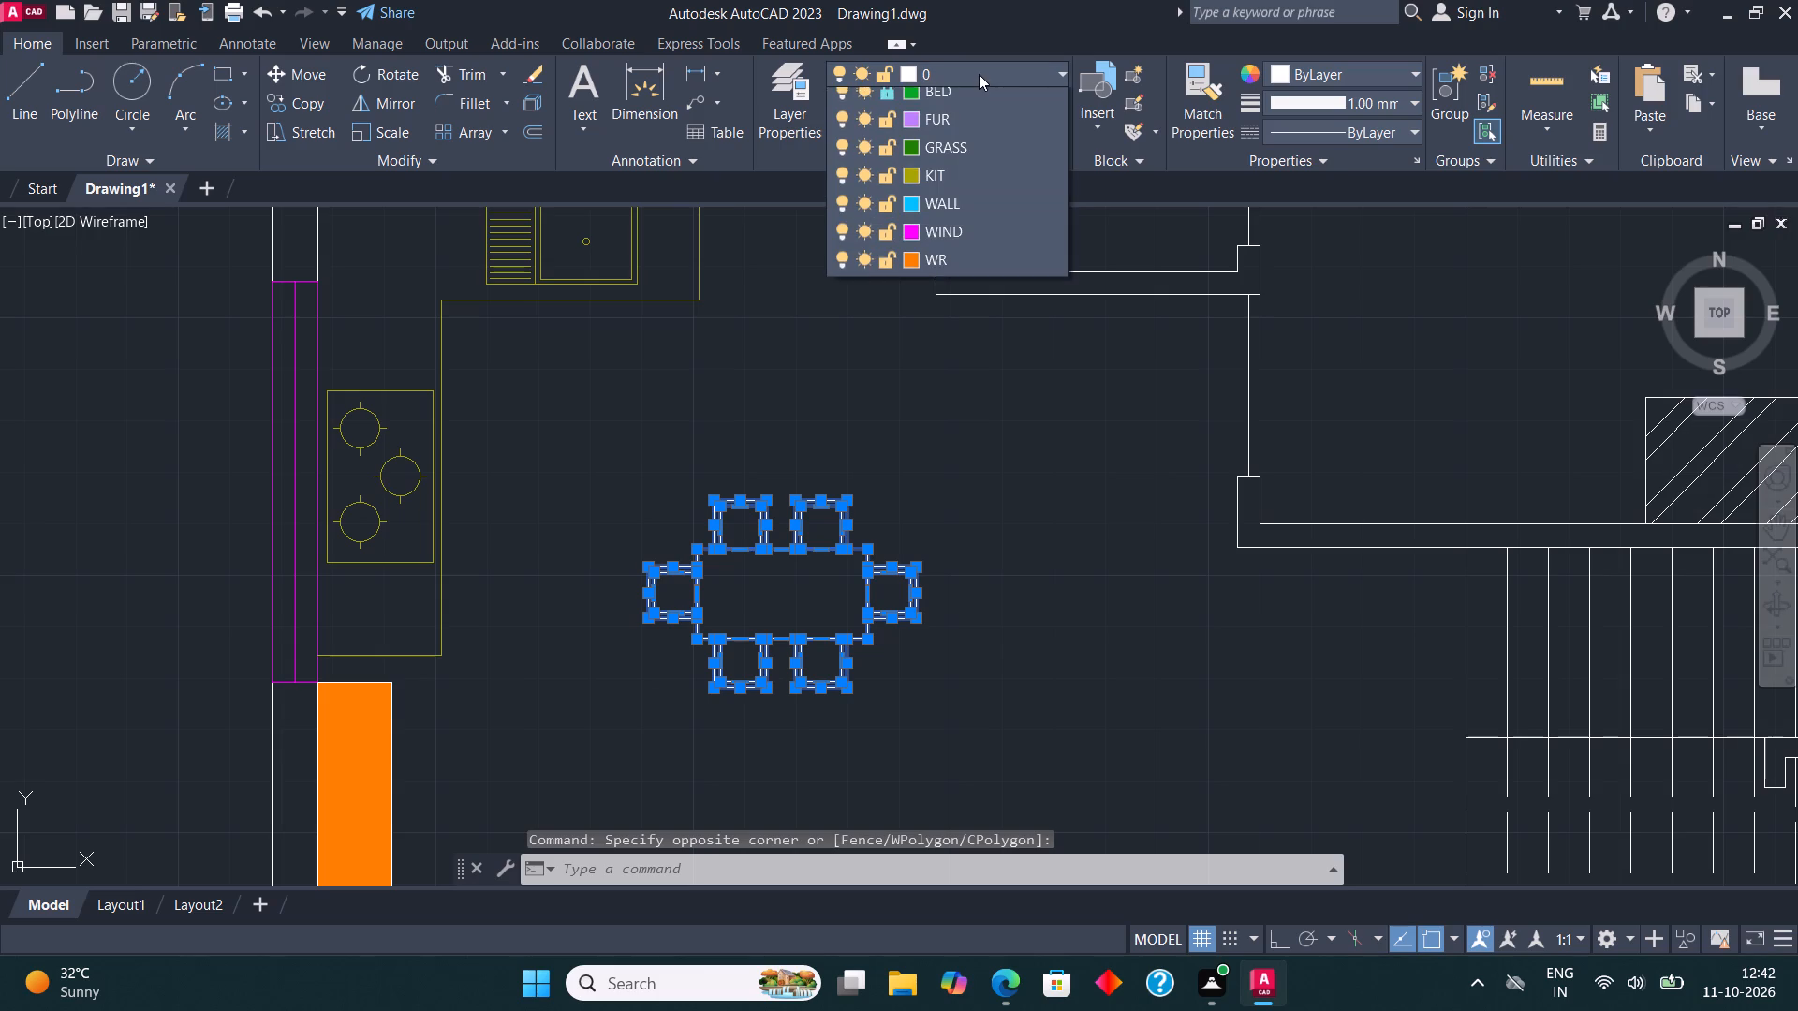
pyautogui.click(954, 165)
pyautogui.press('Escape')
# Assign the living room sofa set and coffee table to the FUR layer.
pyautogui.scroll(-1, 901, 270)
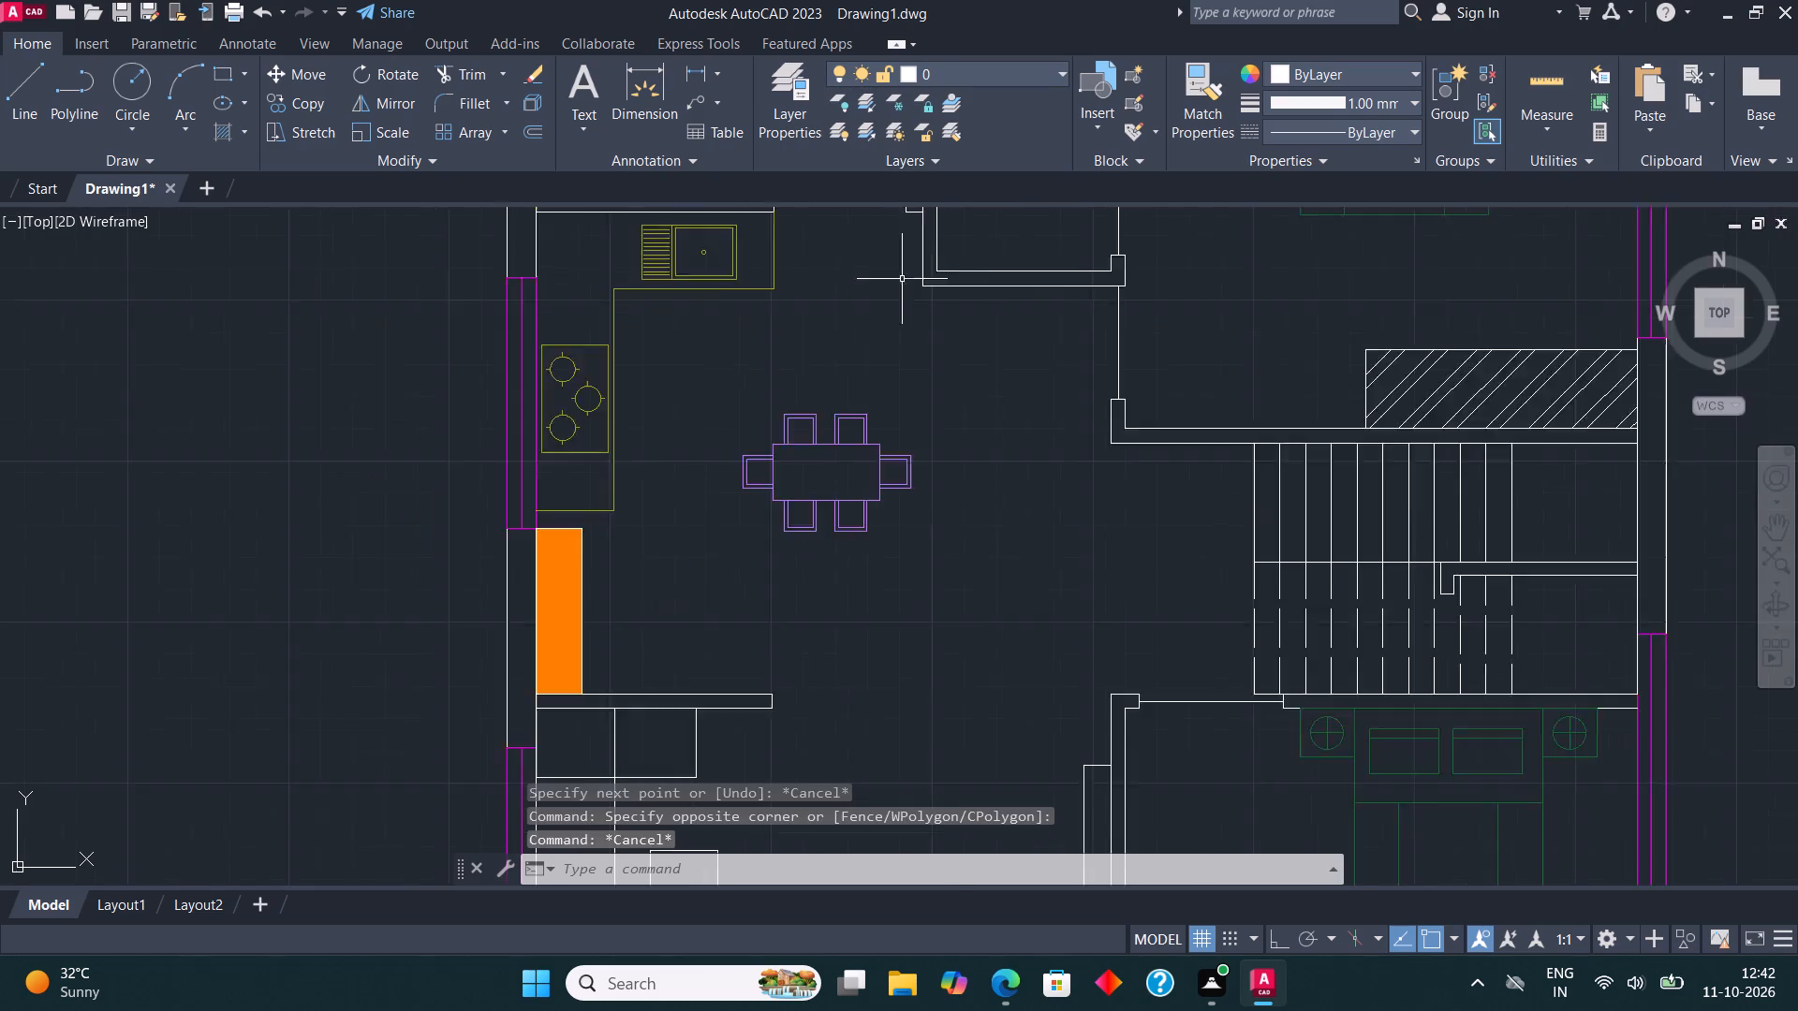
pyautogui.scroll(-1, 903, 280)
pyautogui.scroll(-1, 807, 564)
pyautogui.scroll(3, 775, 737)
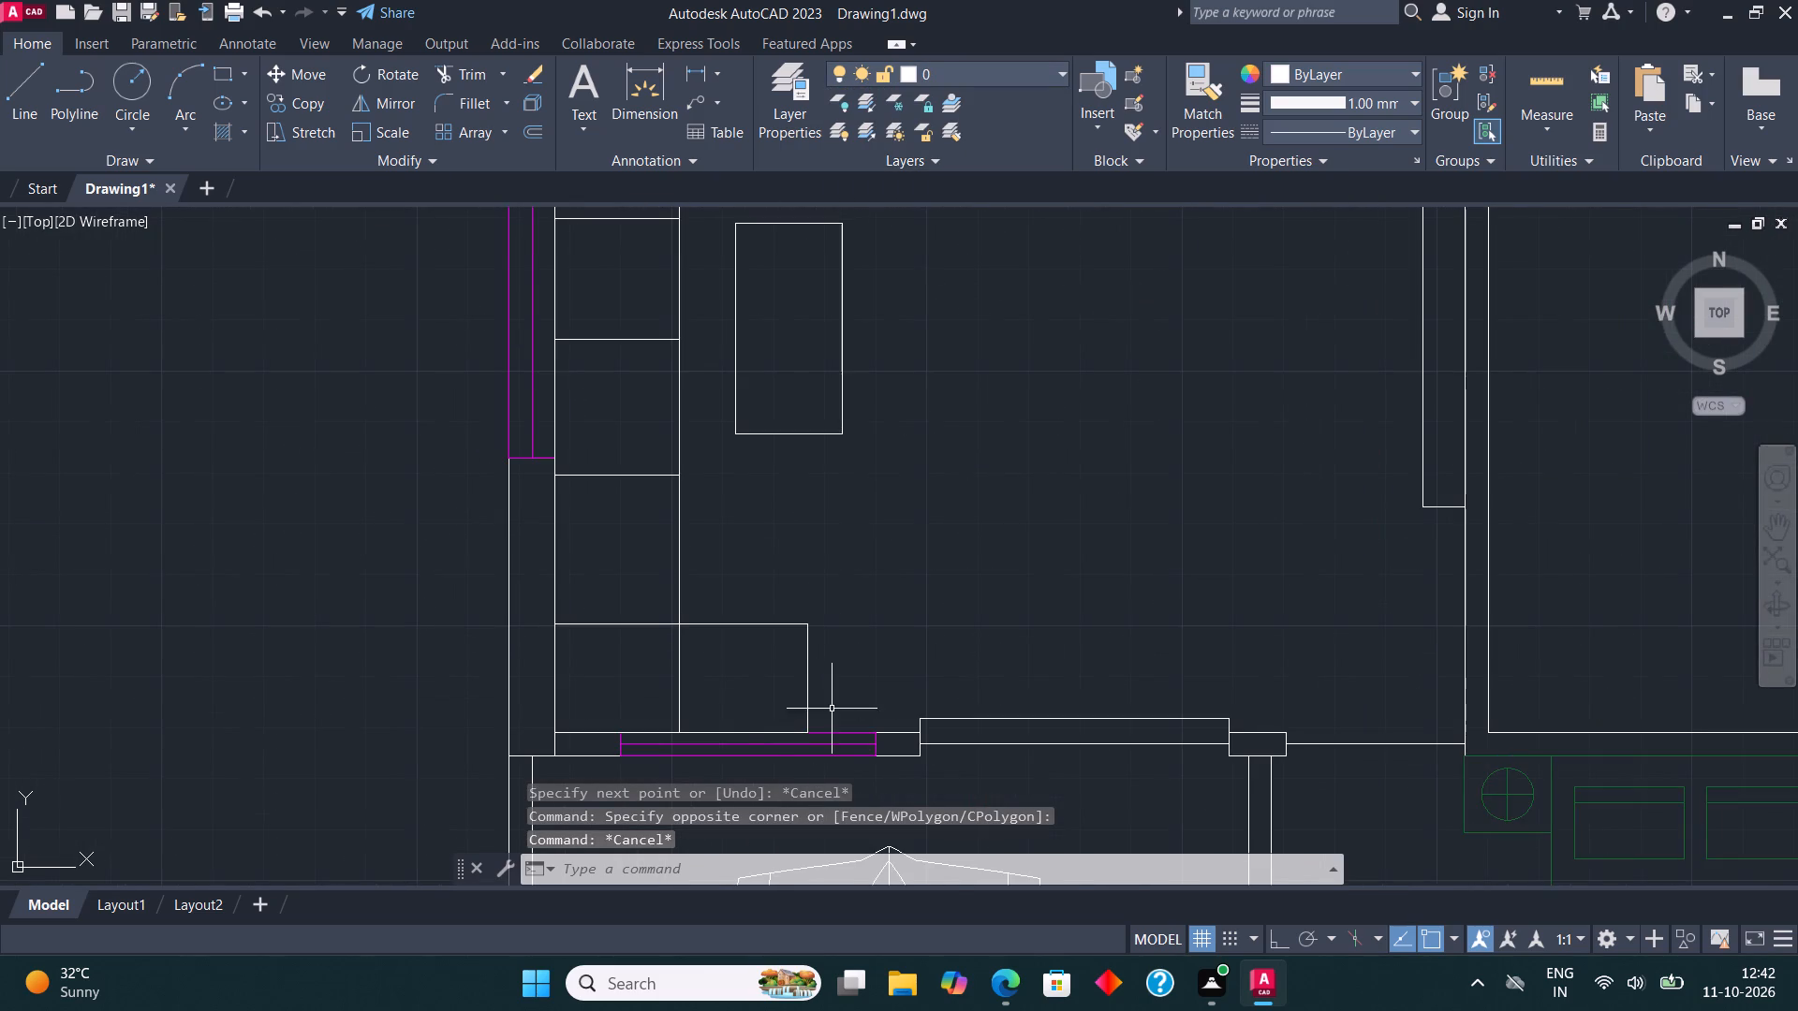
pyautogui.click(833, 709)
pyautogui.scroll(-3, 802, 645)
pyautogui.scroll(2, 754, 496)
pyautogui.click(722, 499)
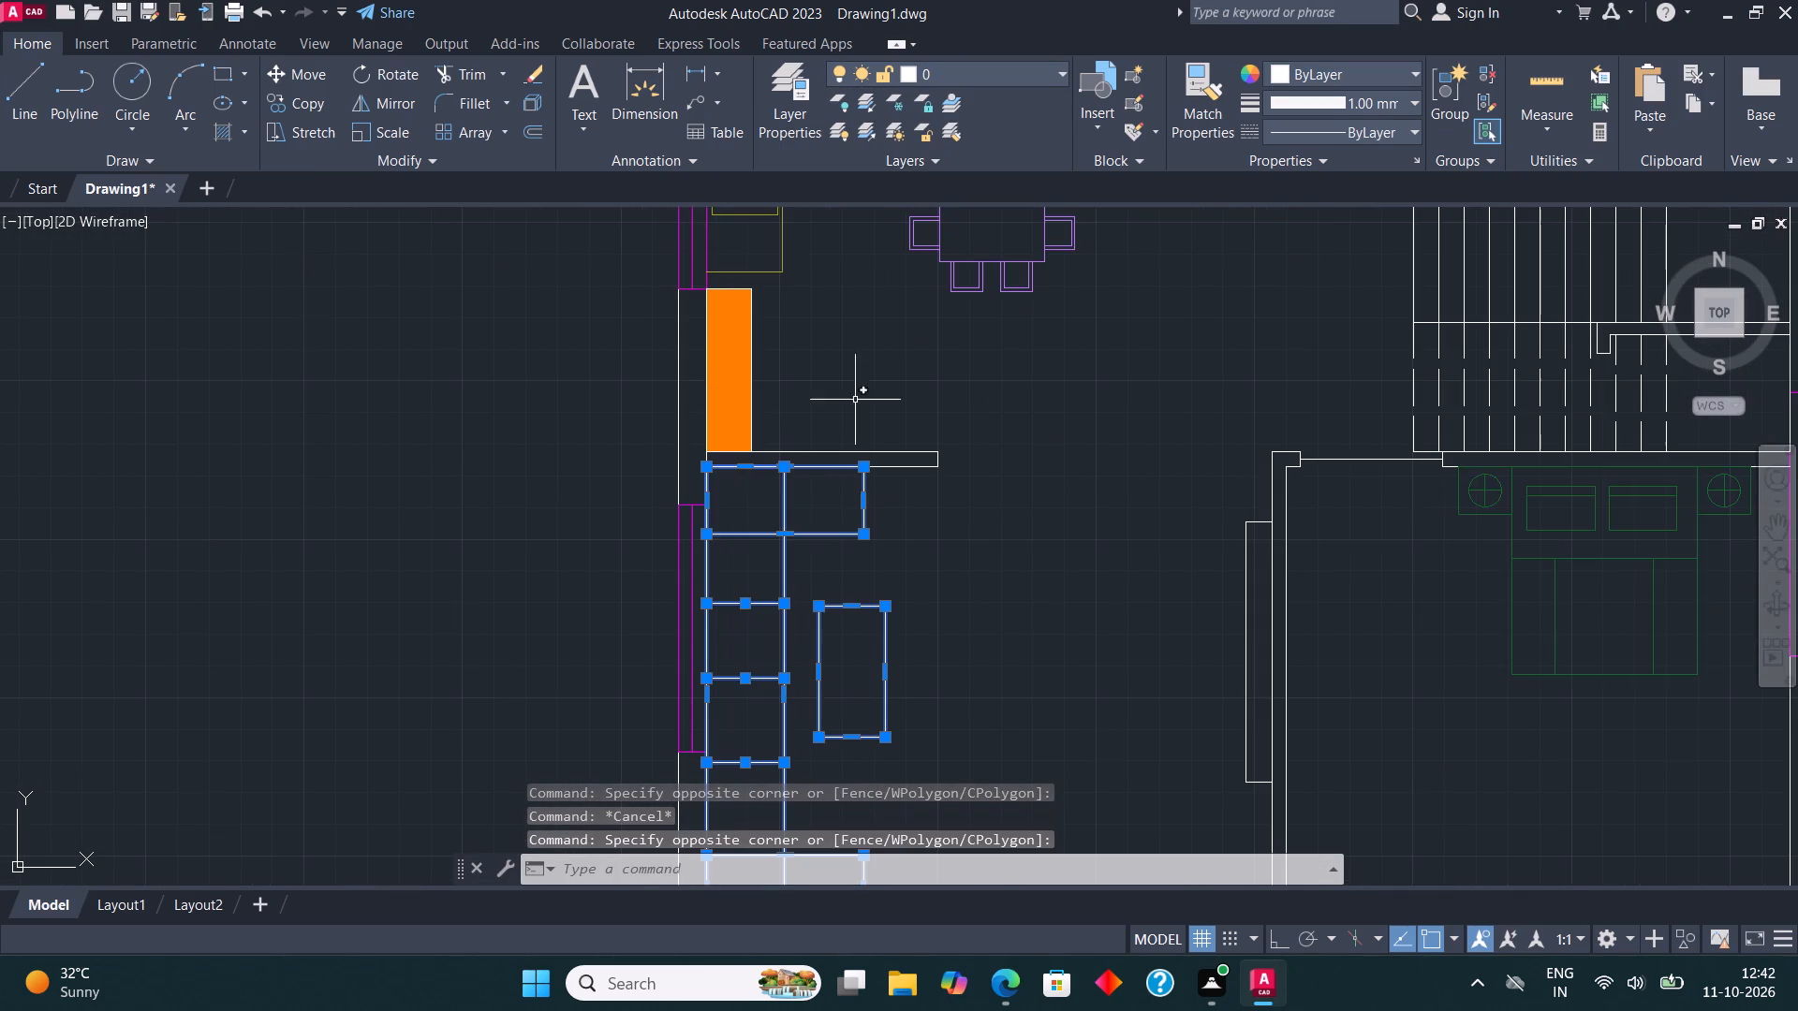
pyautogui.click(1025, 66)
pyautogui.click(1009, 158)
pyautogui.press('Escape')
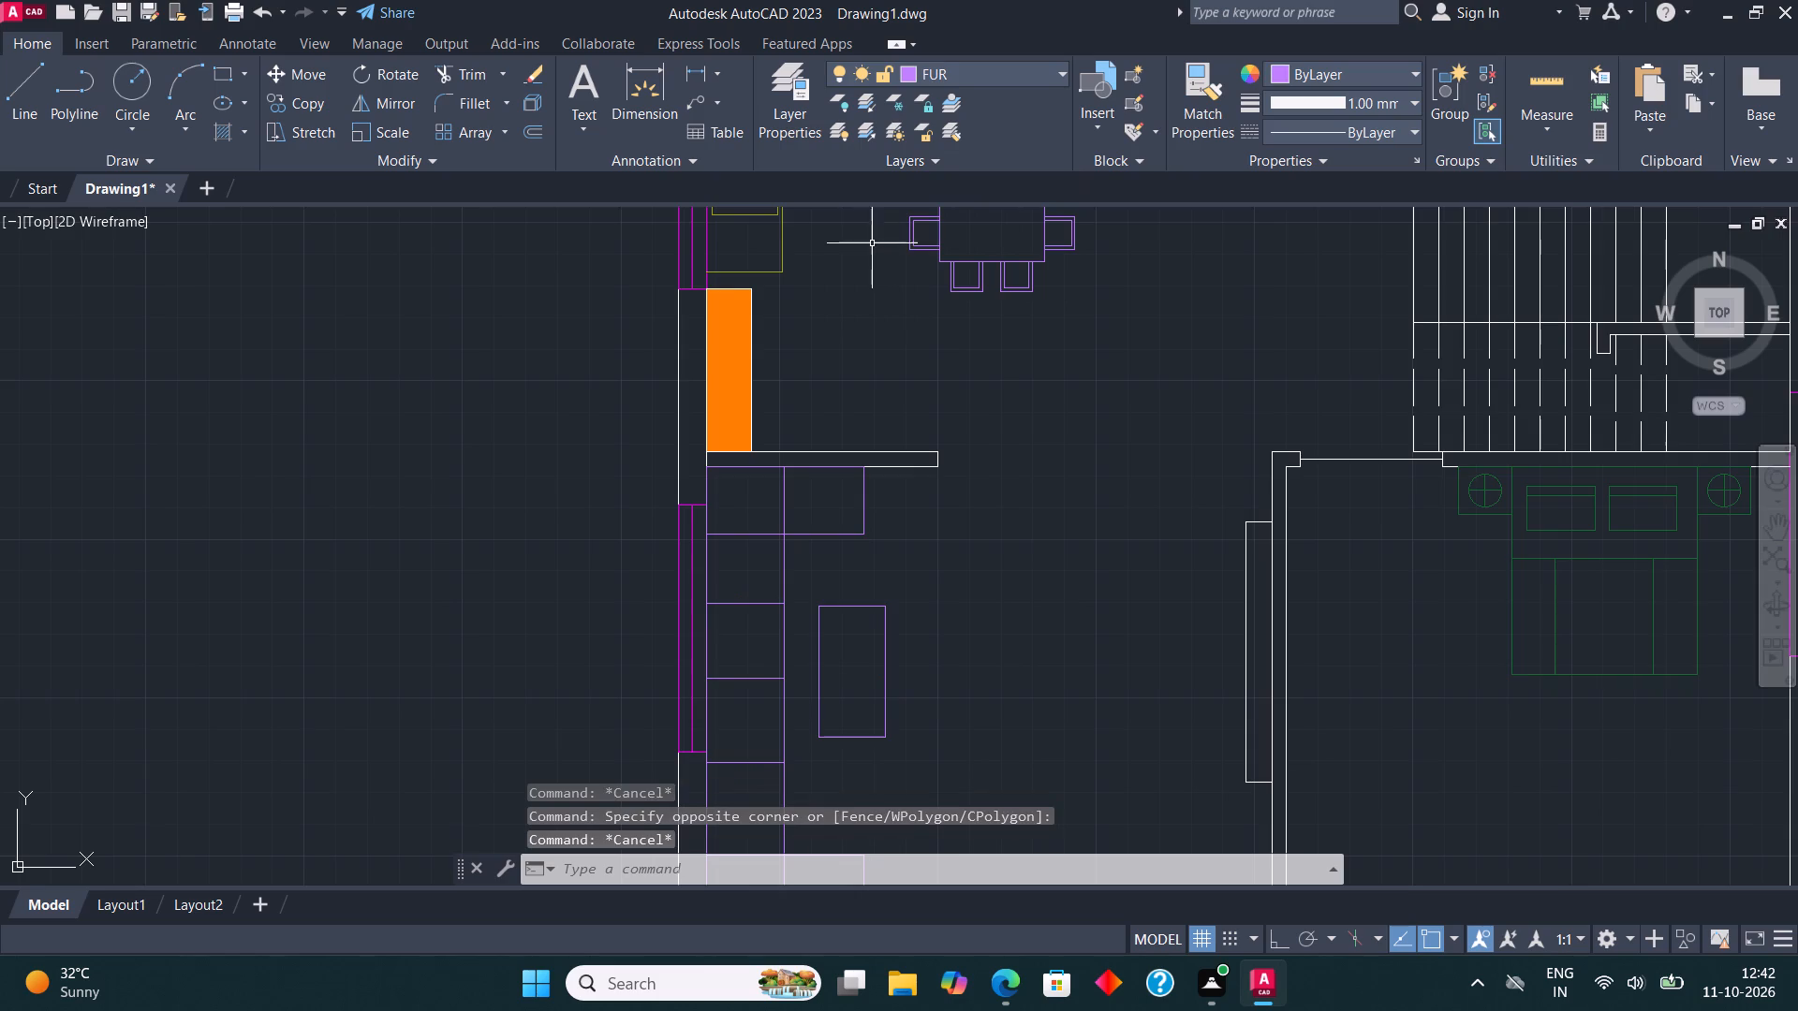
# Assign the car in the porch to the FUR layer.
pyautogui.scroll(-1, 867, 246)
pyautogui.scroll(-1, 870, 404)
pyautogui.scroll(1, 951, 768)
pyautogui.moveTo(935, 714); pyautogui.dragTo(935, 711)
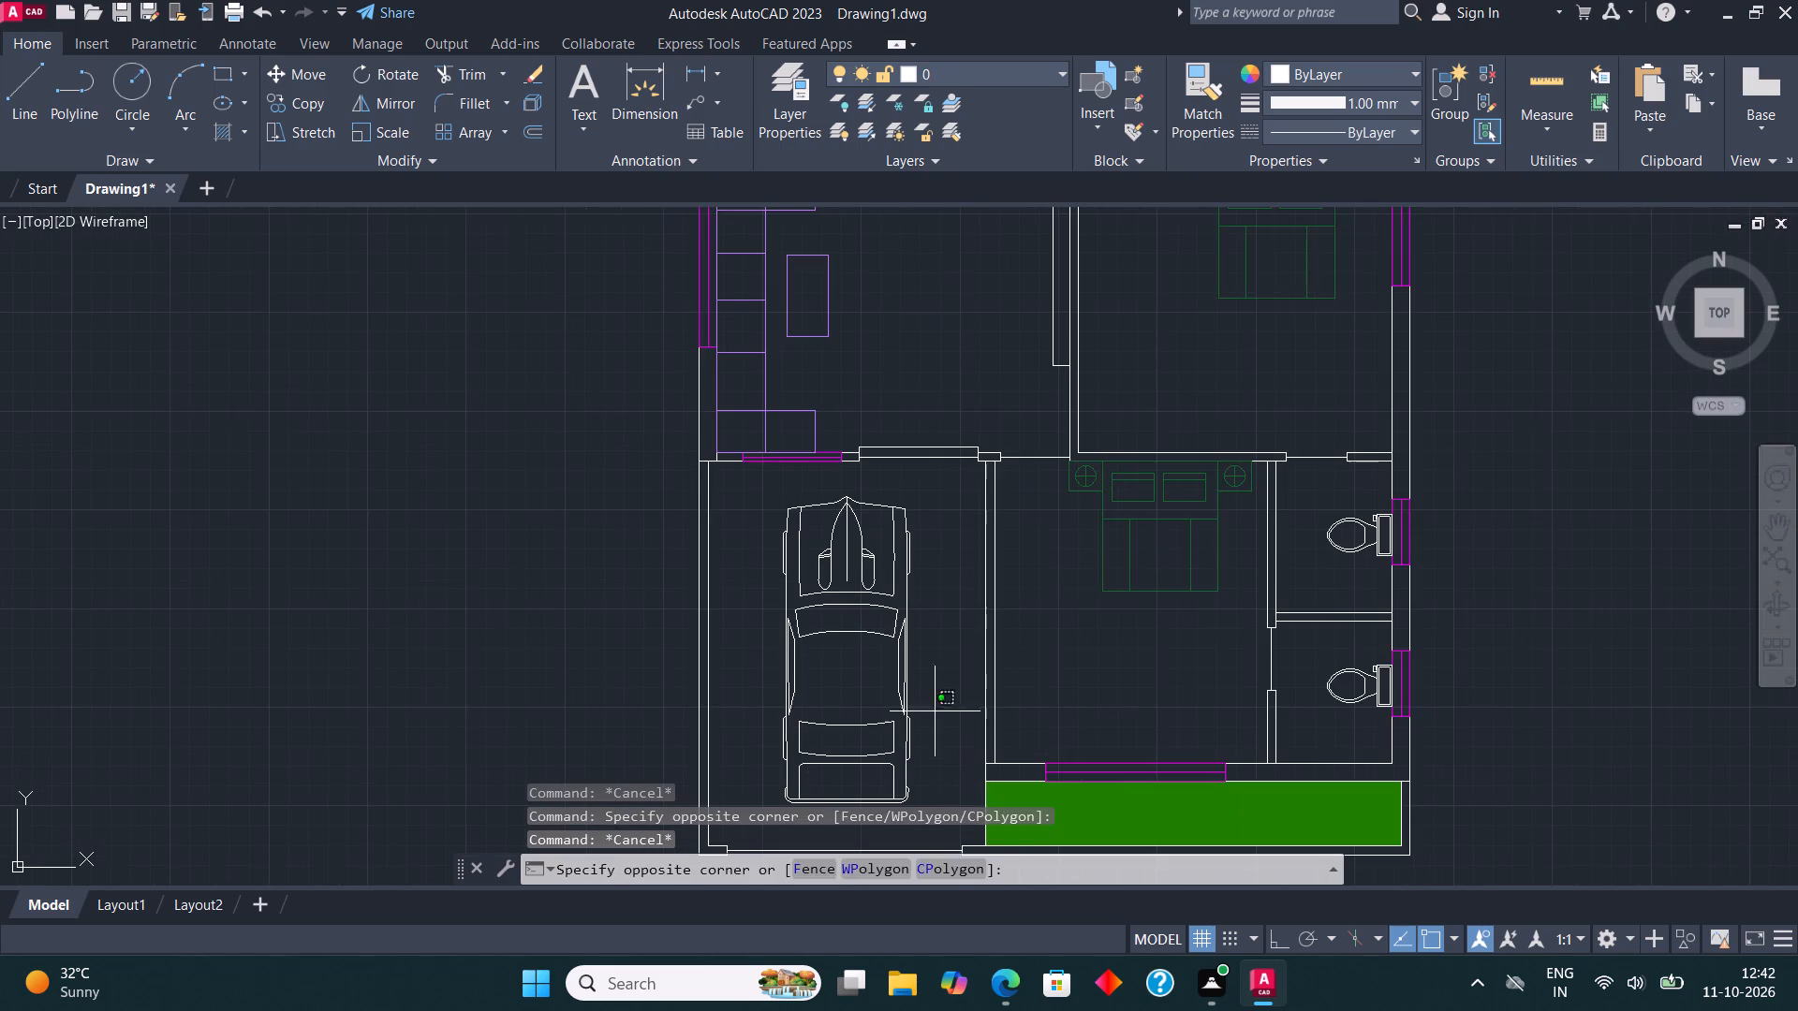
pyautogui.moveTo(935, 711); pyautogui.dragTo(925, 690)
pyautogui.click(838, 553)
pyautogui.click(1014, 75)
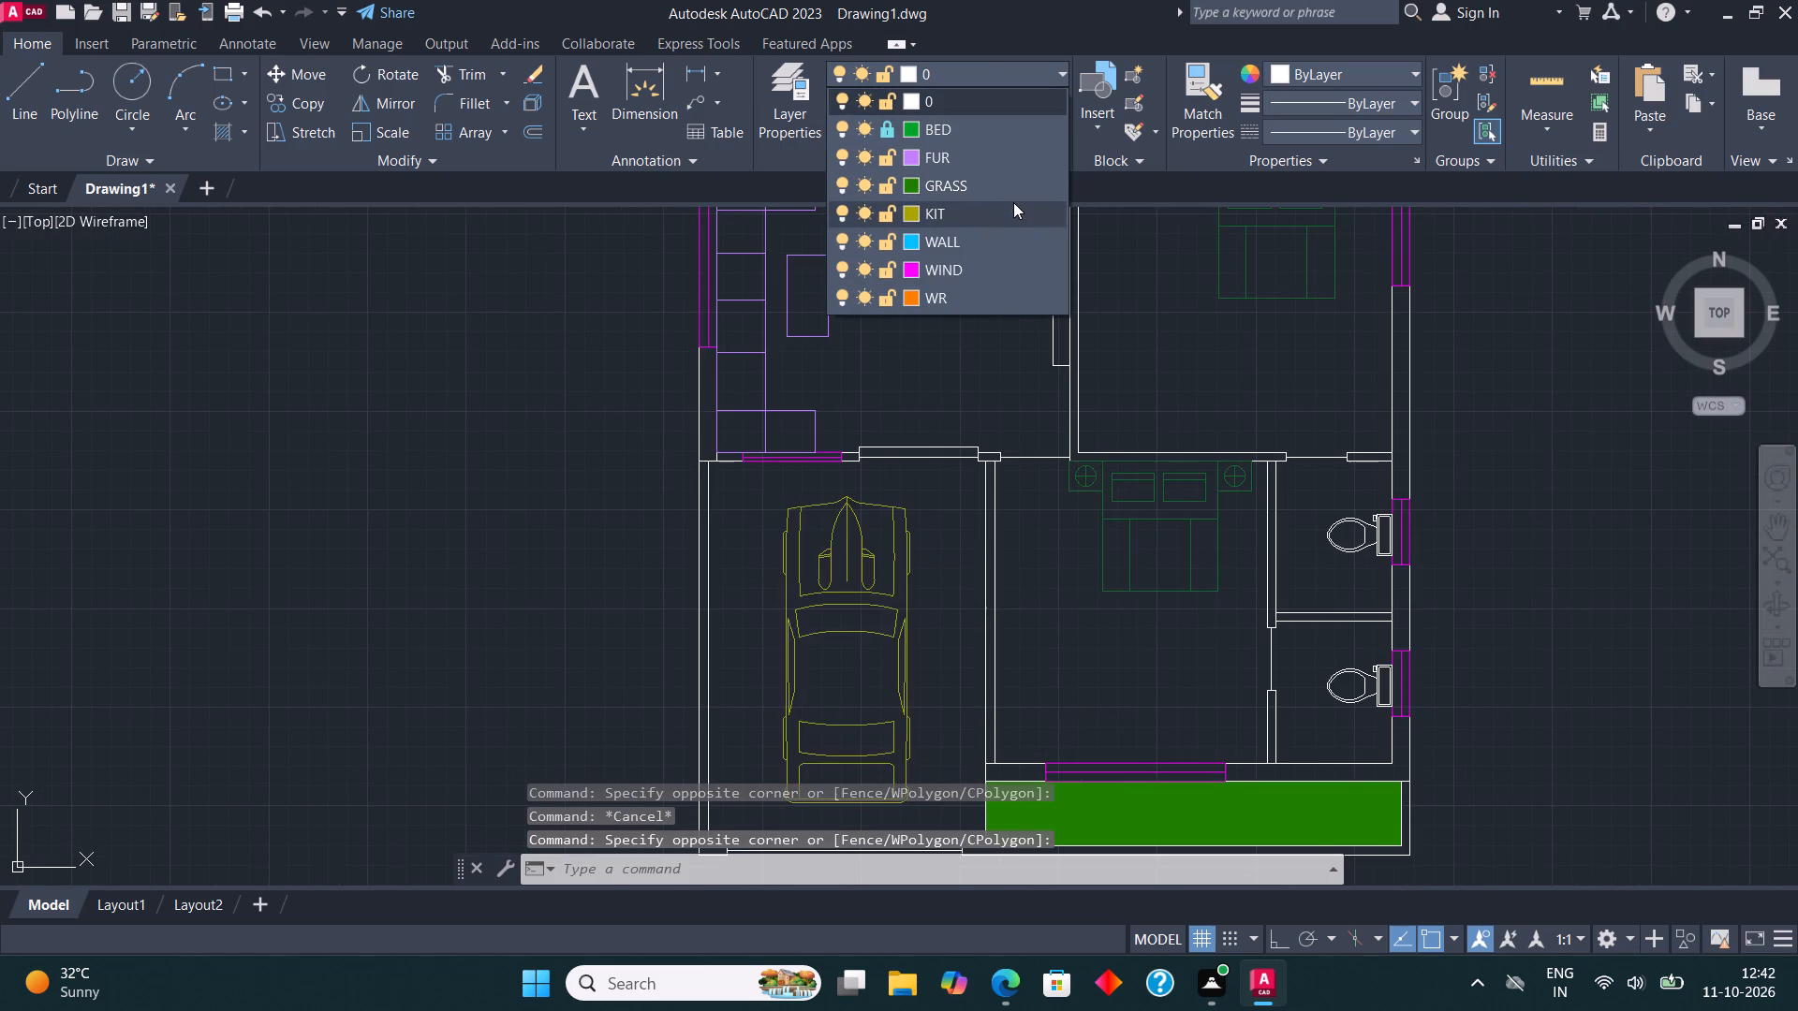
pyautogui.click(998, 154)
pyautogui.press('Escape')
# Select all toilets similar to the one beside the lower bedroom and assign them to the FUR layer.
pyautogui.click(1368, 520)
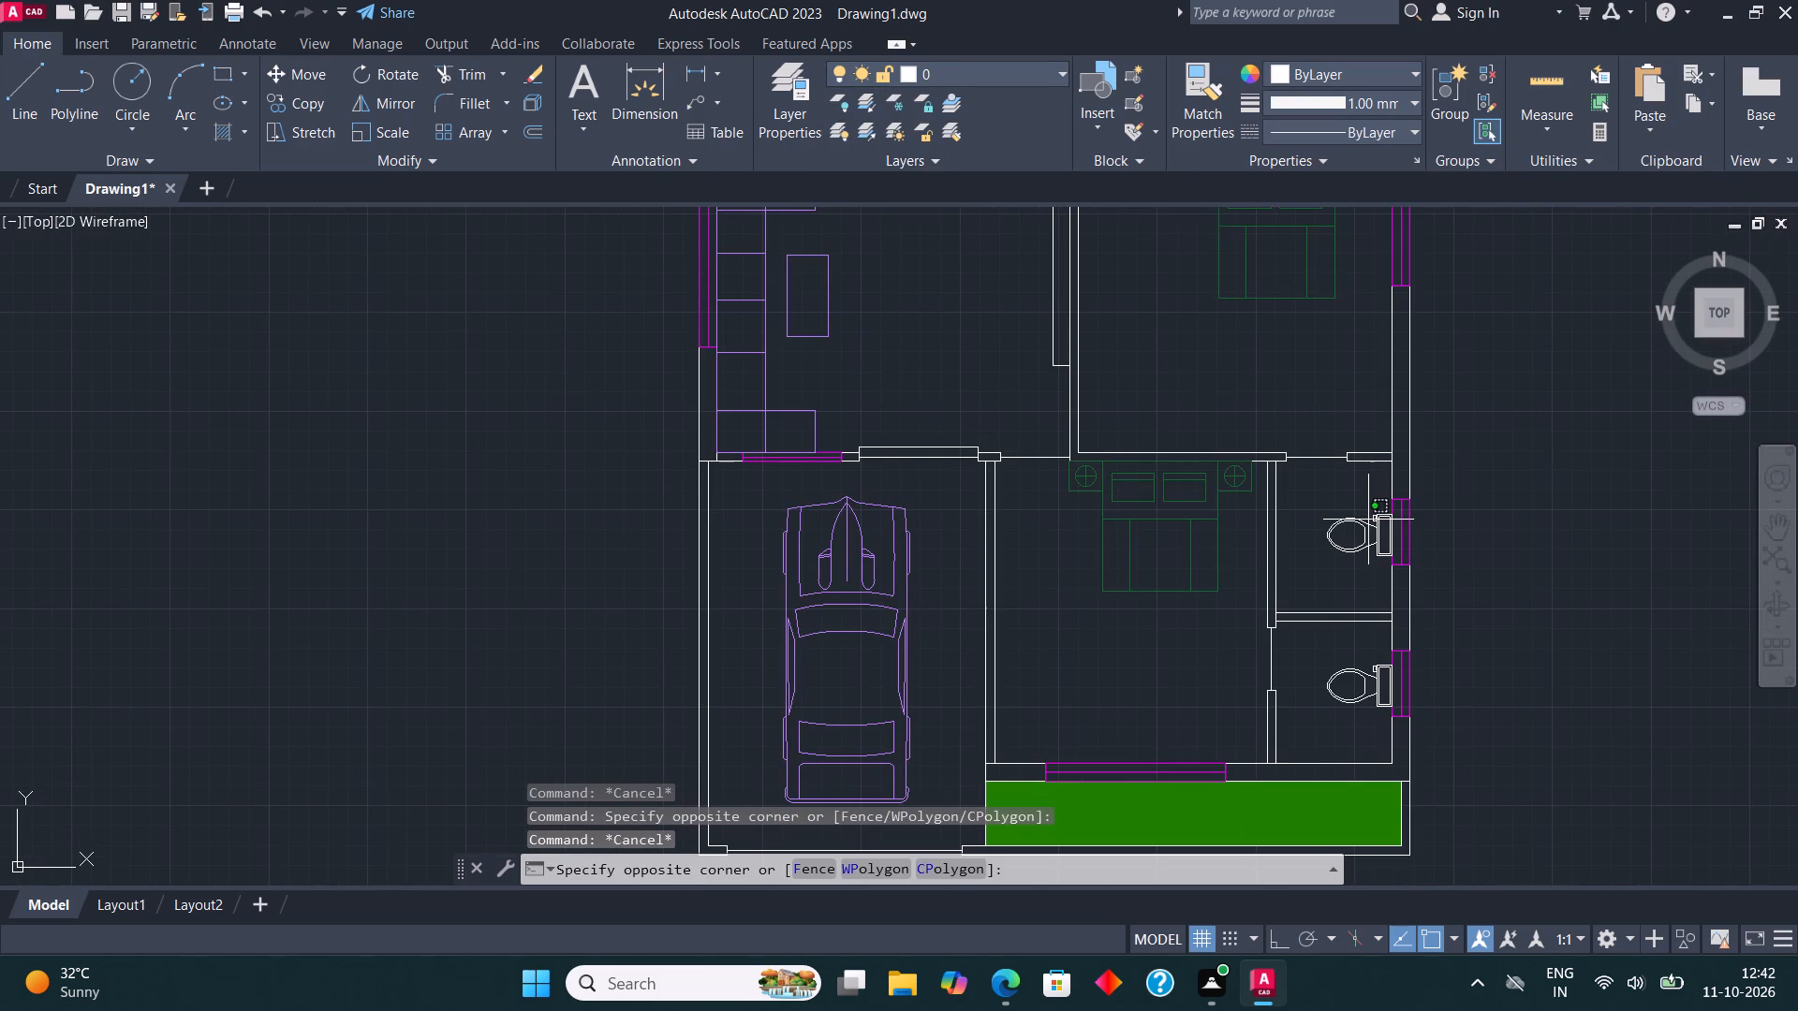
pyautogui.click(1370, 539)
pyautogui.click(1370, 529)
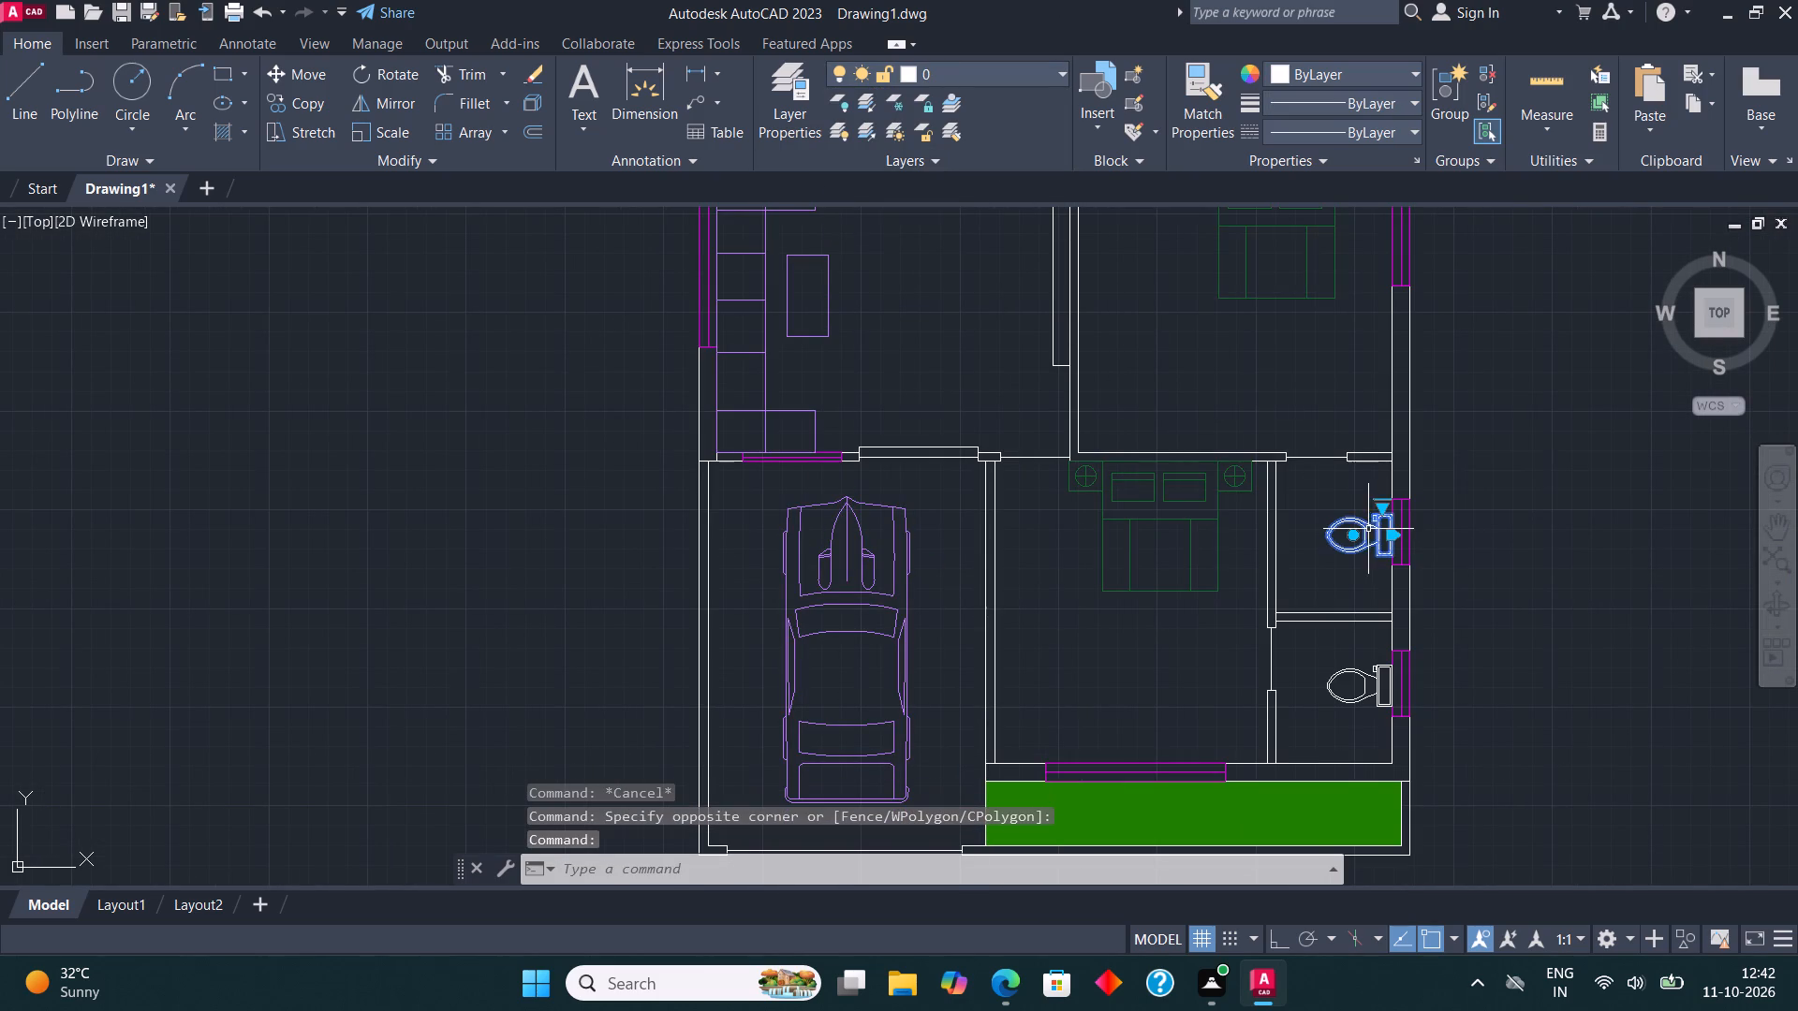
pyautogui.rightClick(1367, 529)
pyautogui.moveTo(1452, 708); pyautogui.dragTo(1455, 718)
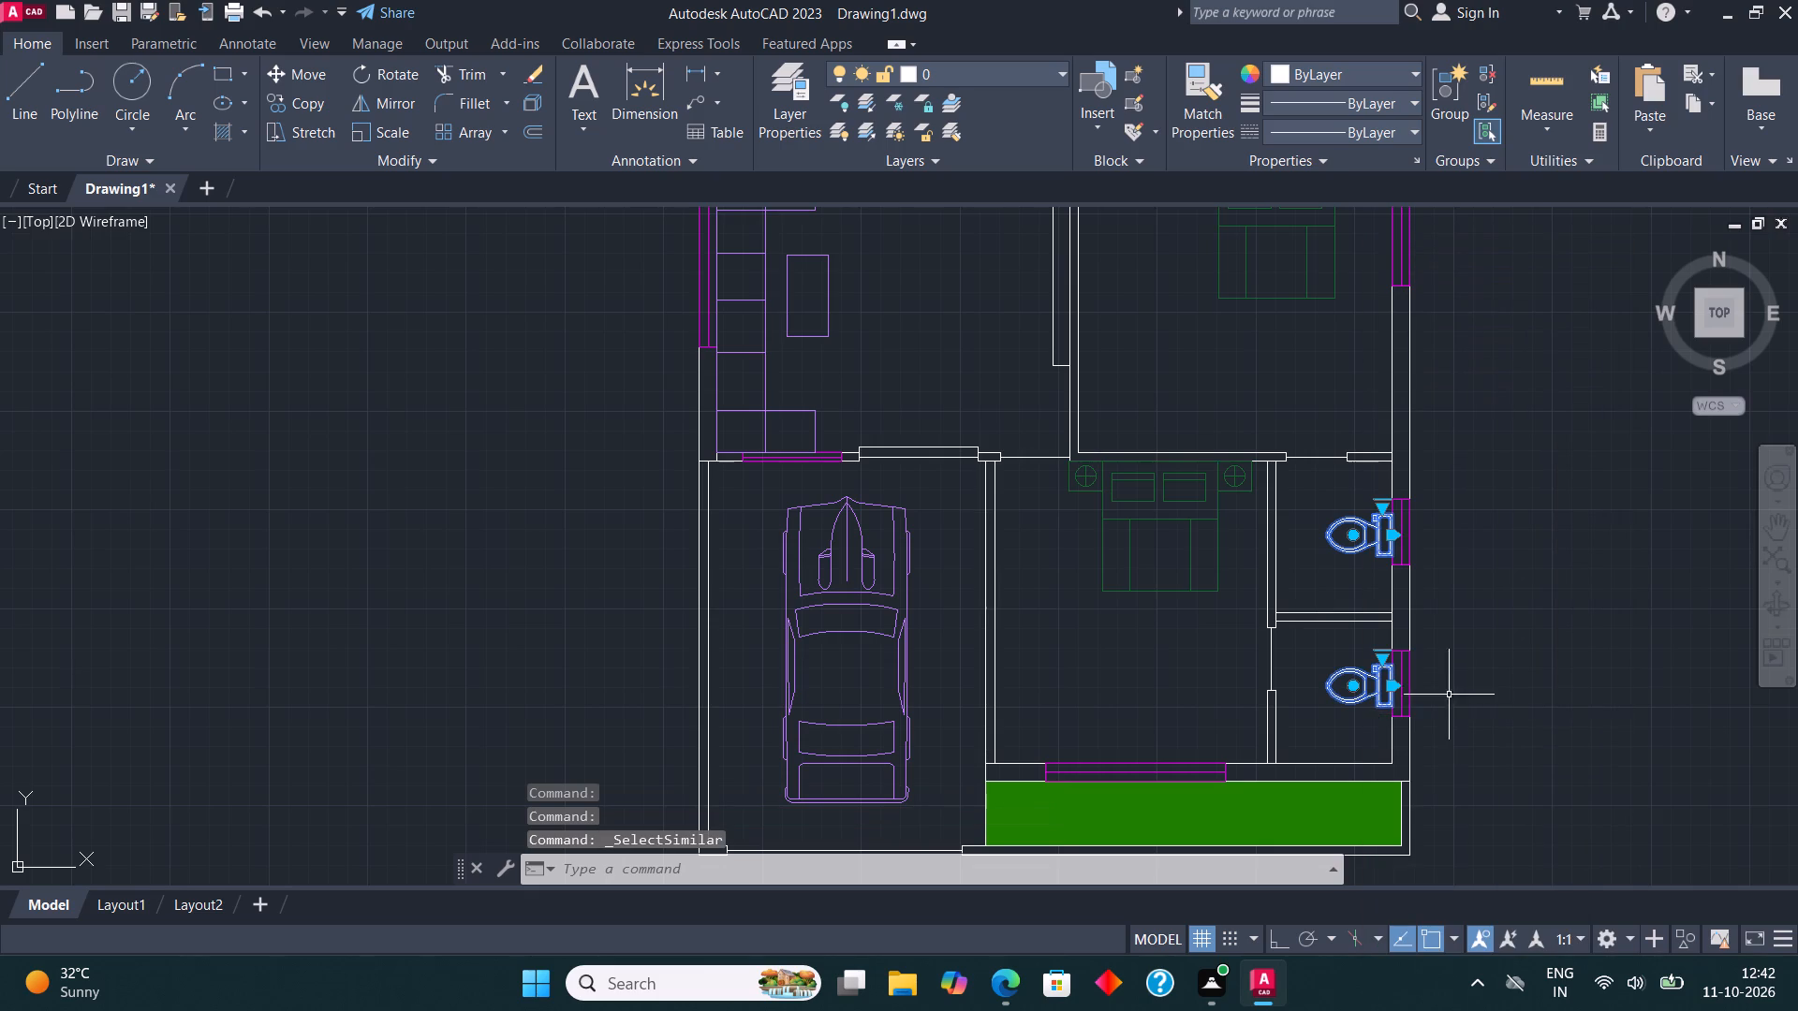
pyautogui.click(1009, 74)
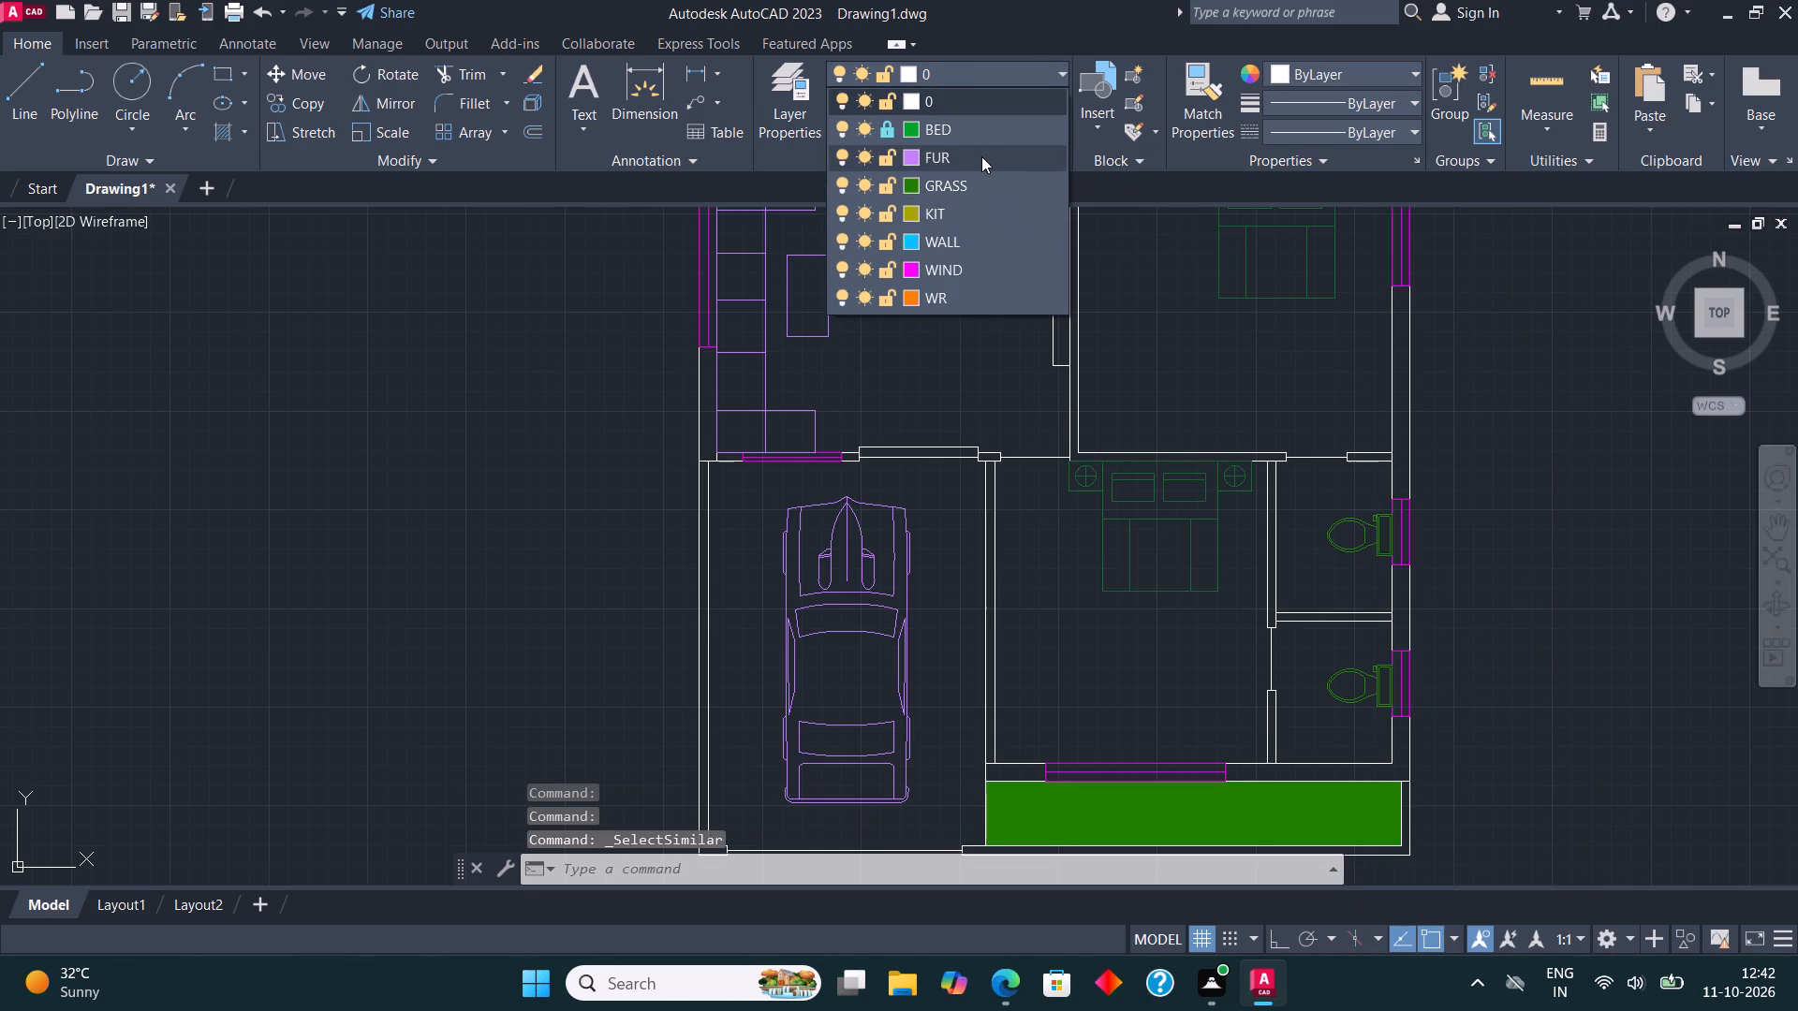
pyautogui.click(981, 156)
pyautogui.press('Escape')
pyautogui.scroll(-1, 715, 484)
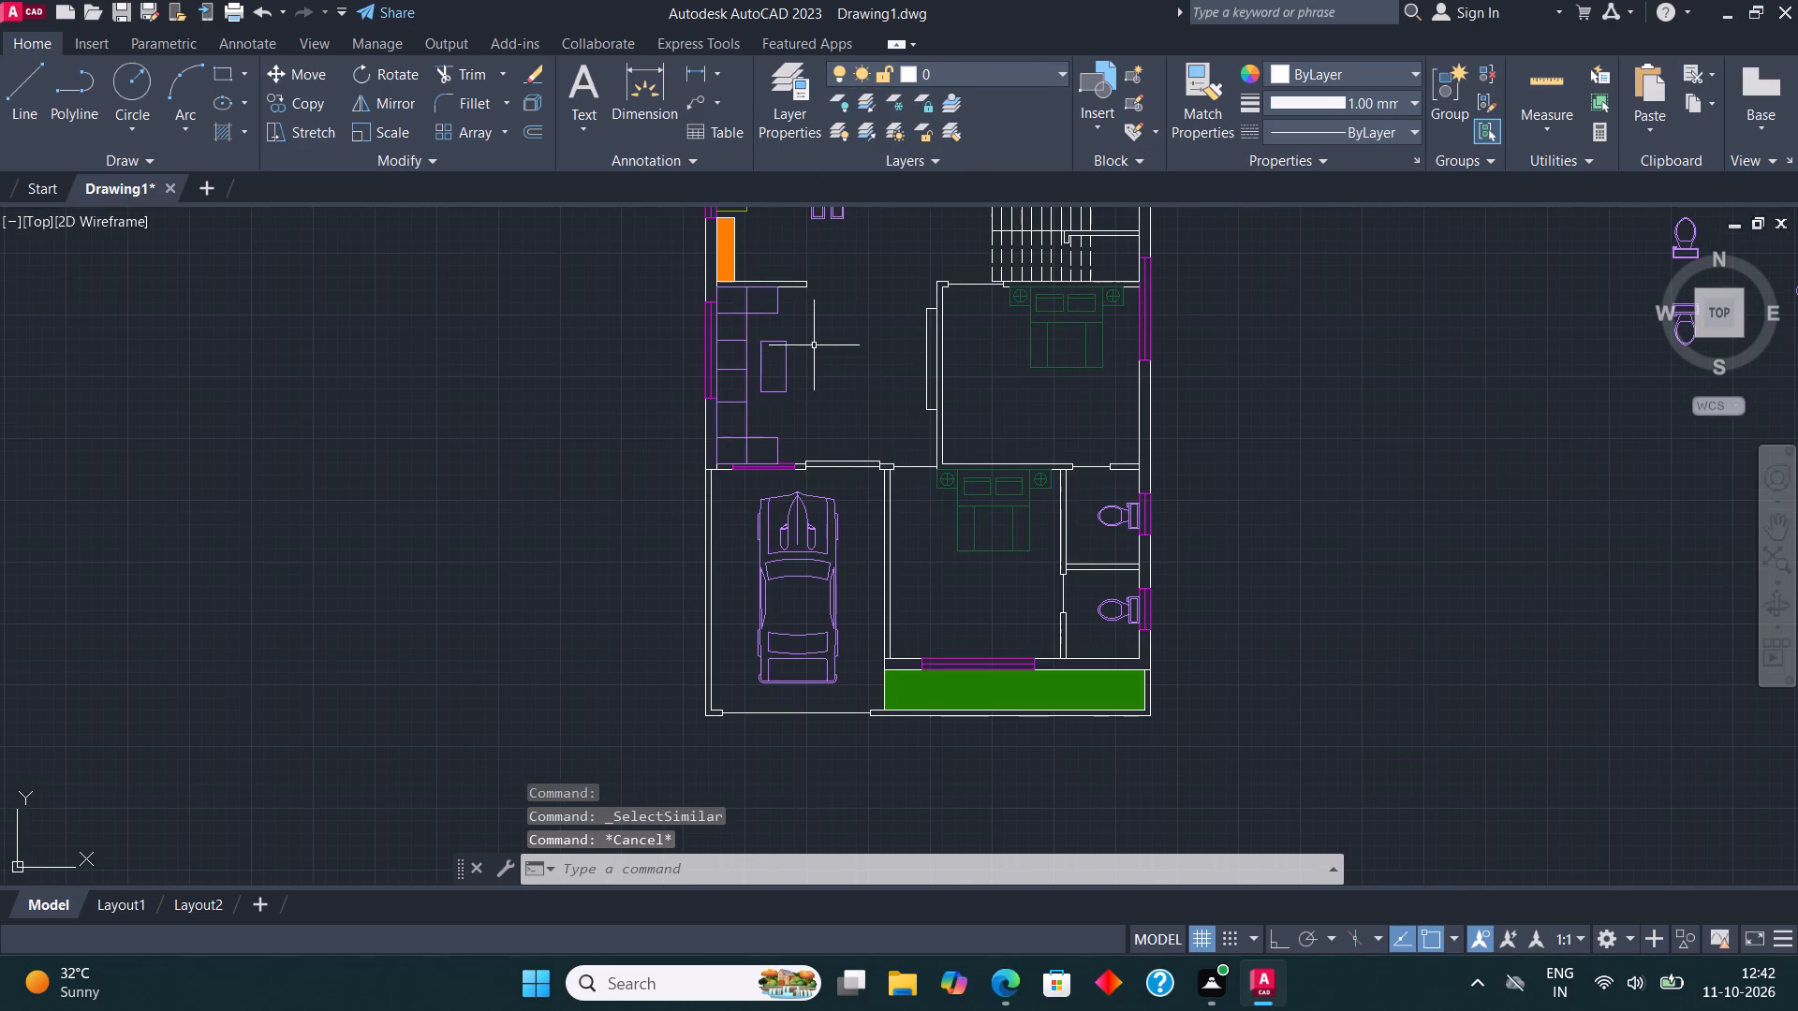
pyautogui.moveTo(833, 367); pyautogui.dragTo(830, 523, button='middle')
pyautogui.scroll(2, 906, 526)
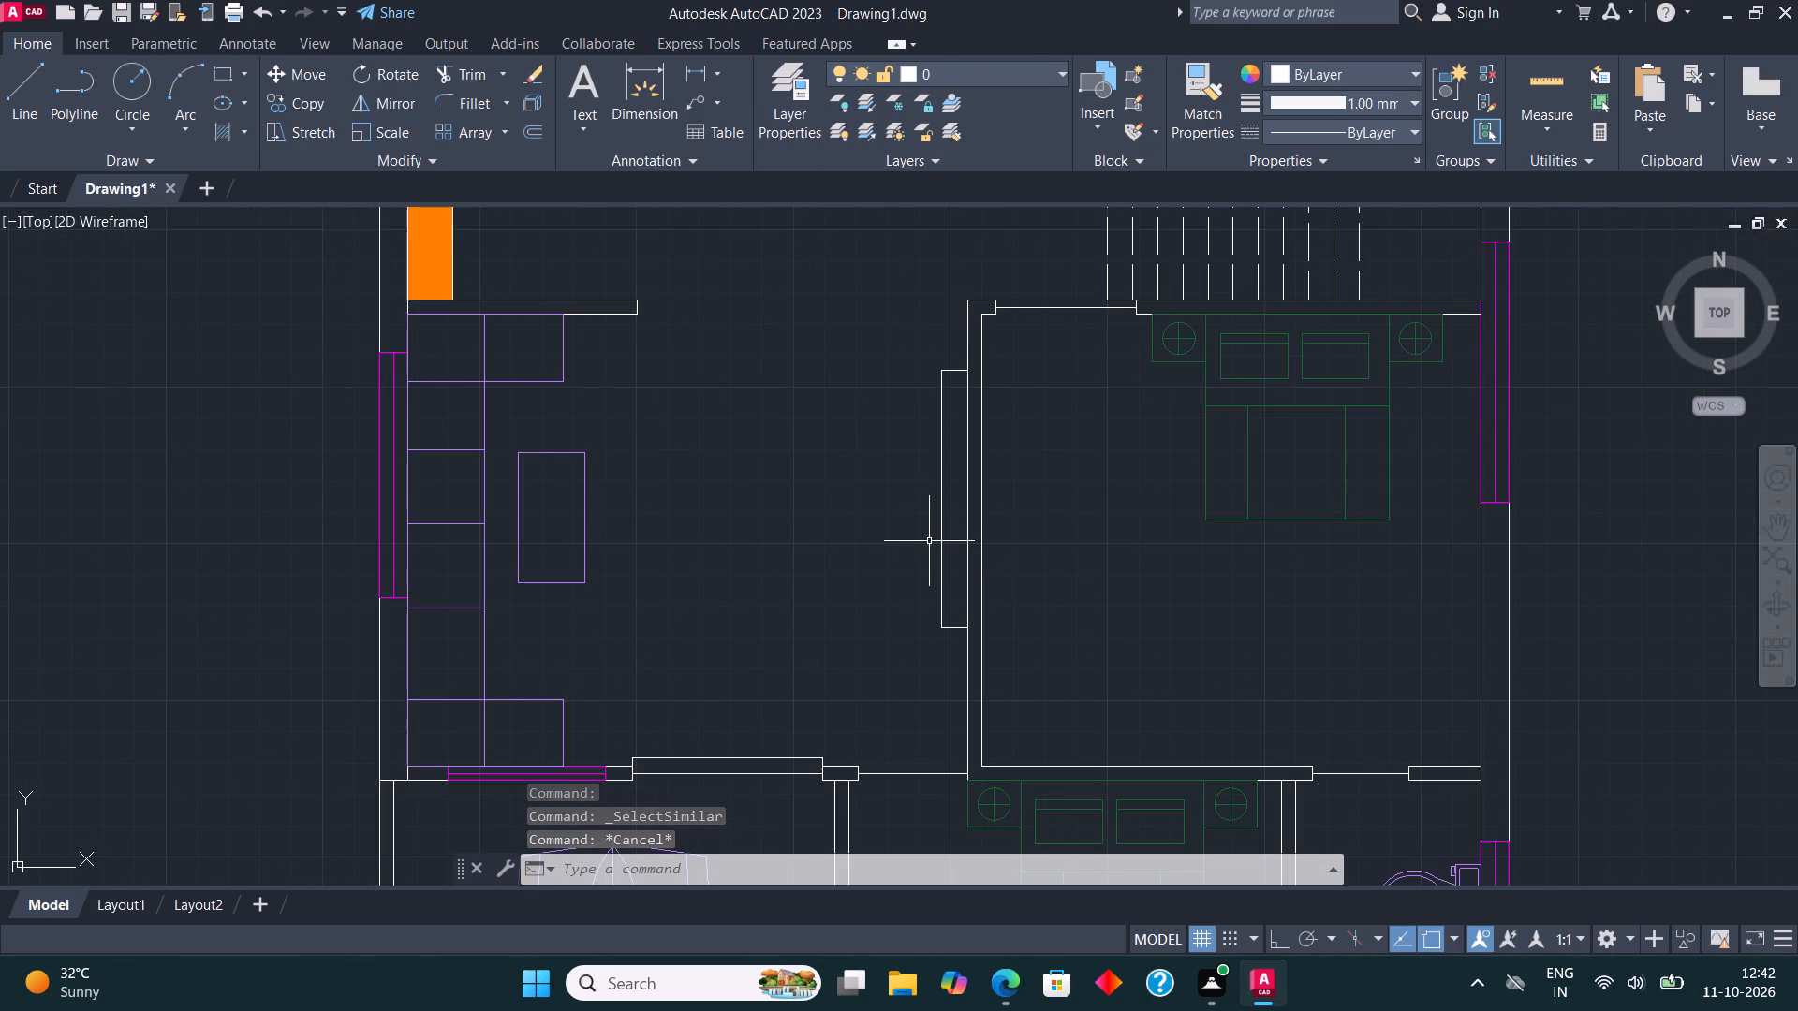
# Assign the narrow rectangular unit on the living room wall and the hatched wardrobe in the upper bedroom to the FUR layer.
pyautogui.click(940, 549)
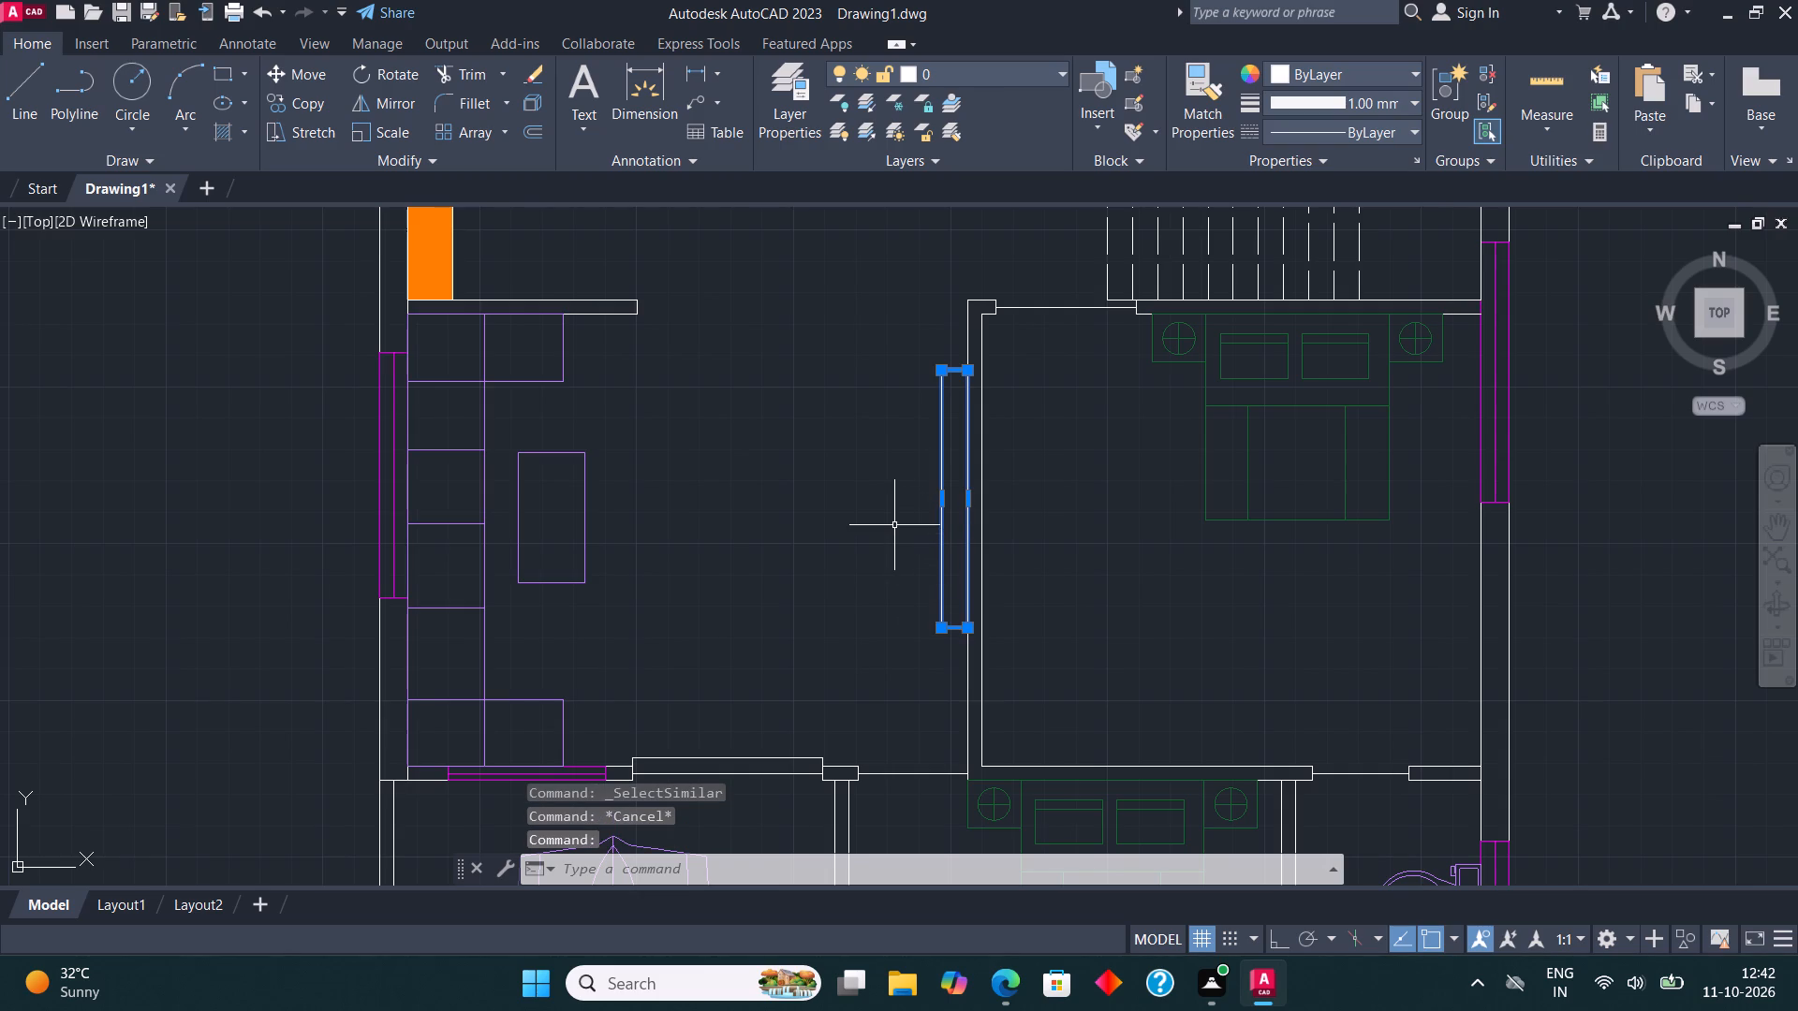
pyautogui.scroll(-3, 900, 643)
pyautogui.scroll(1, 1023, 495)
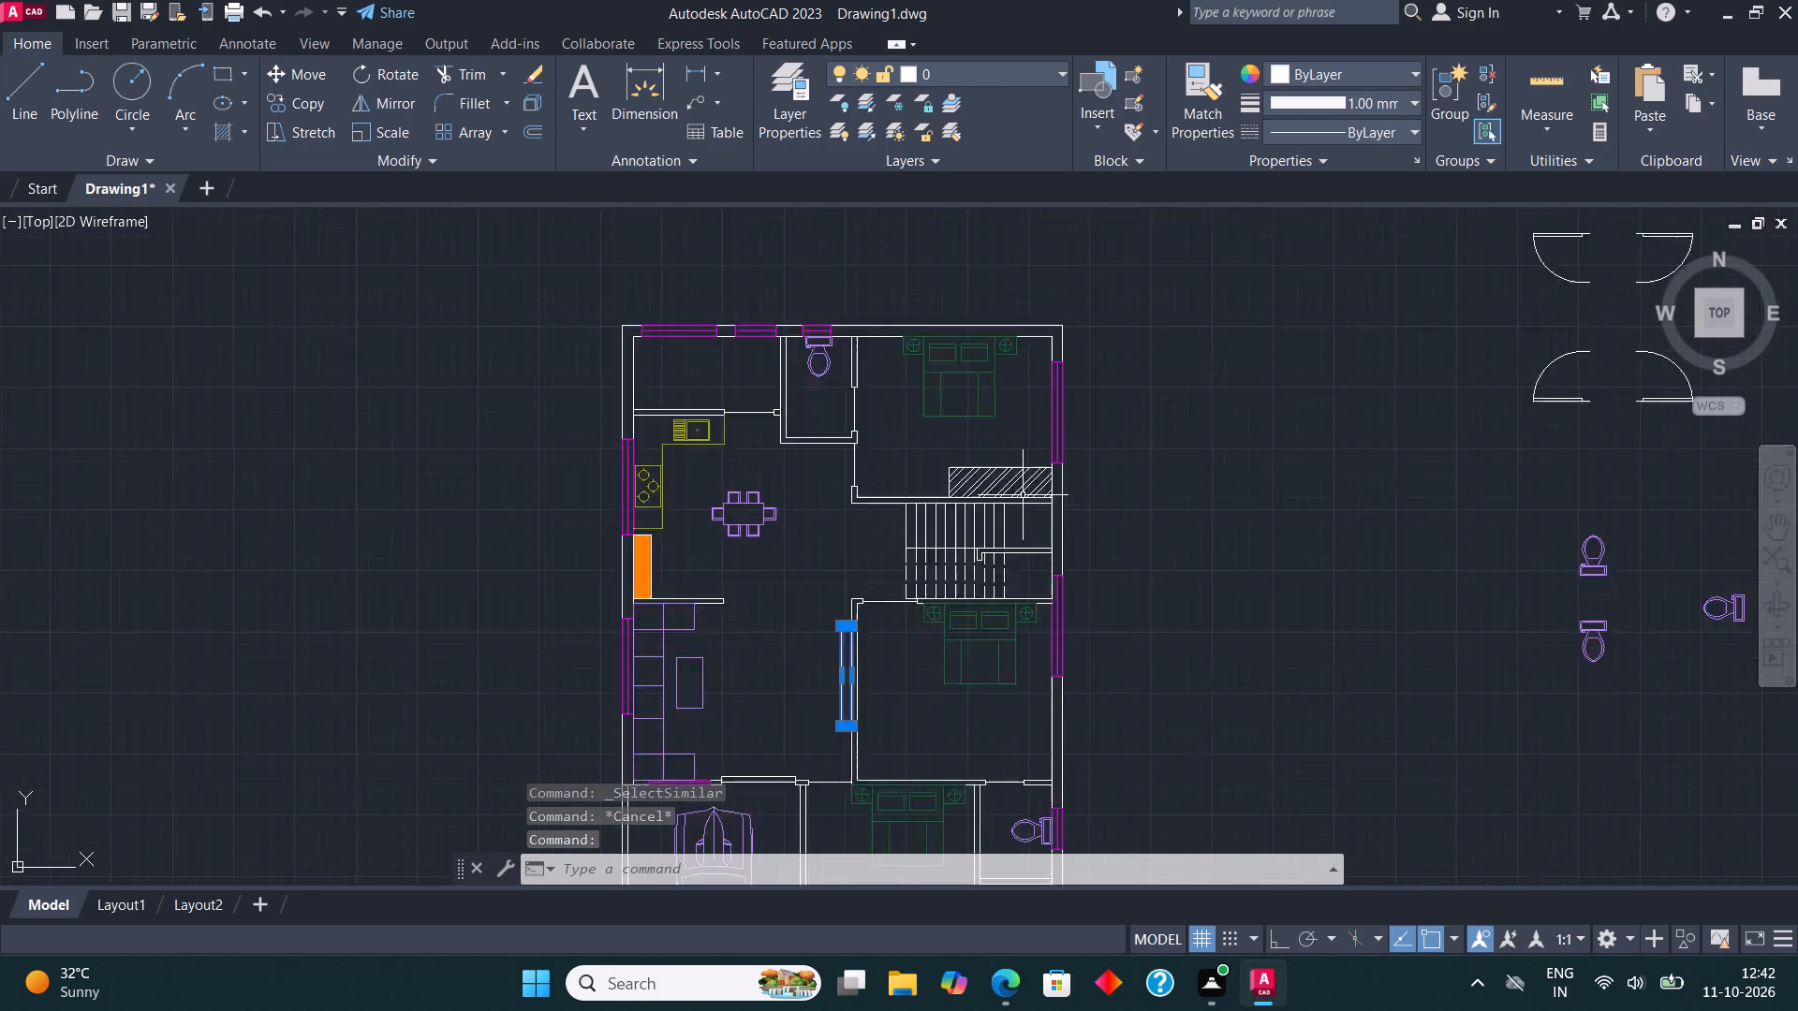
pyautogui.scroll(3, 1023, 495)
pyautogui.click(1025, 475)
pyautogui.click(963, 358)
pyautogui.scroll(-2, 958, 530)
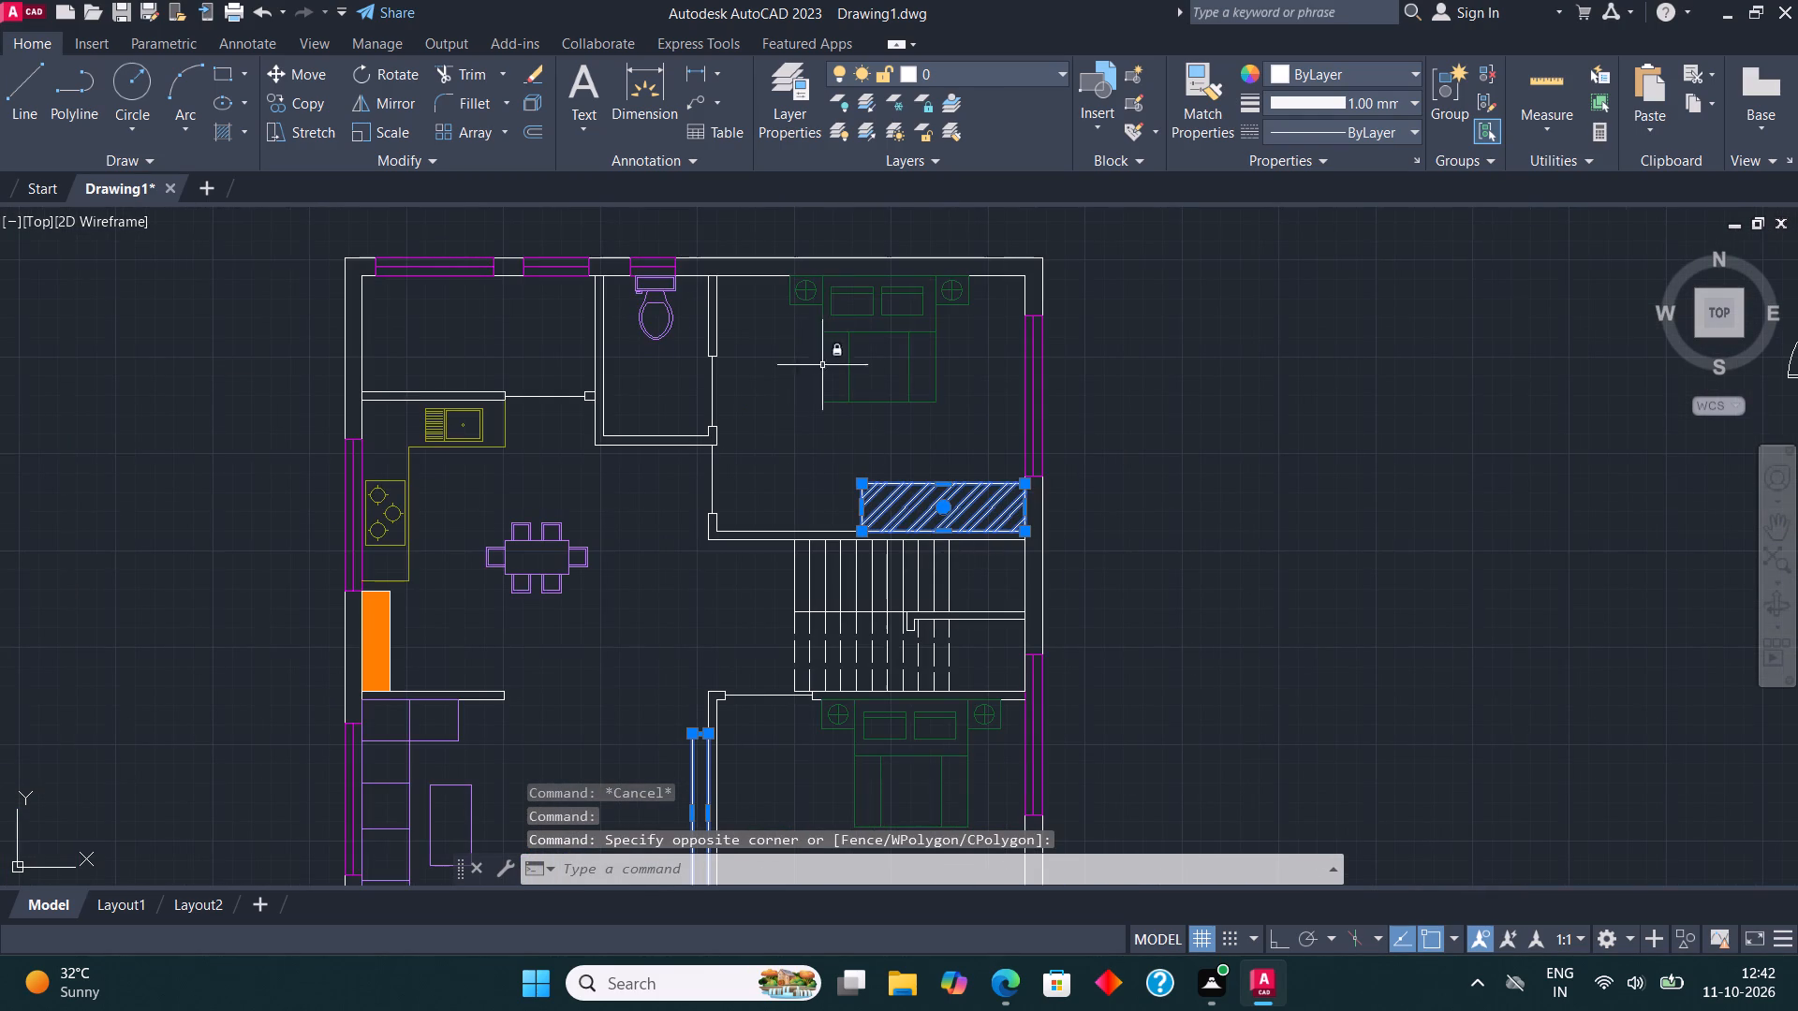
pyautogui.click(939, 73)
pyautogui.click(946, 163)
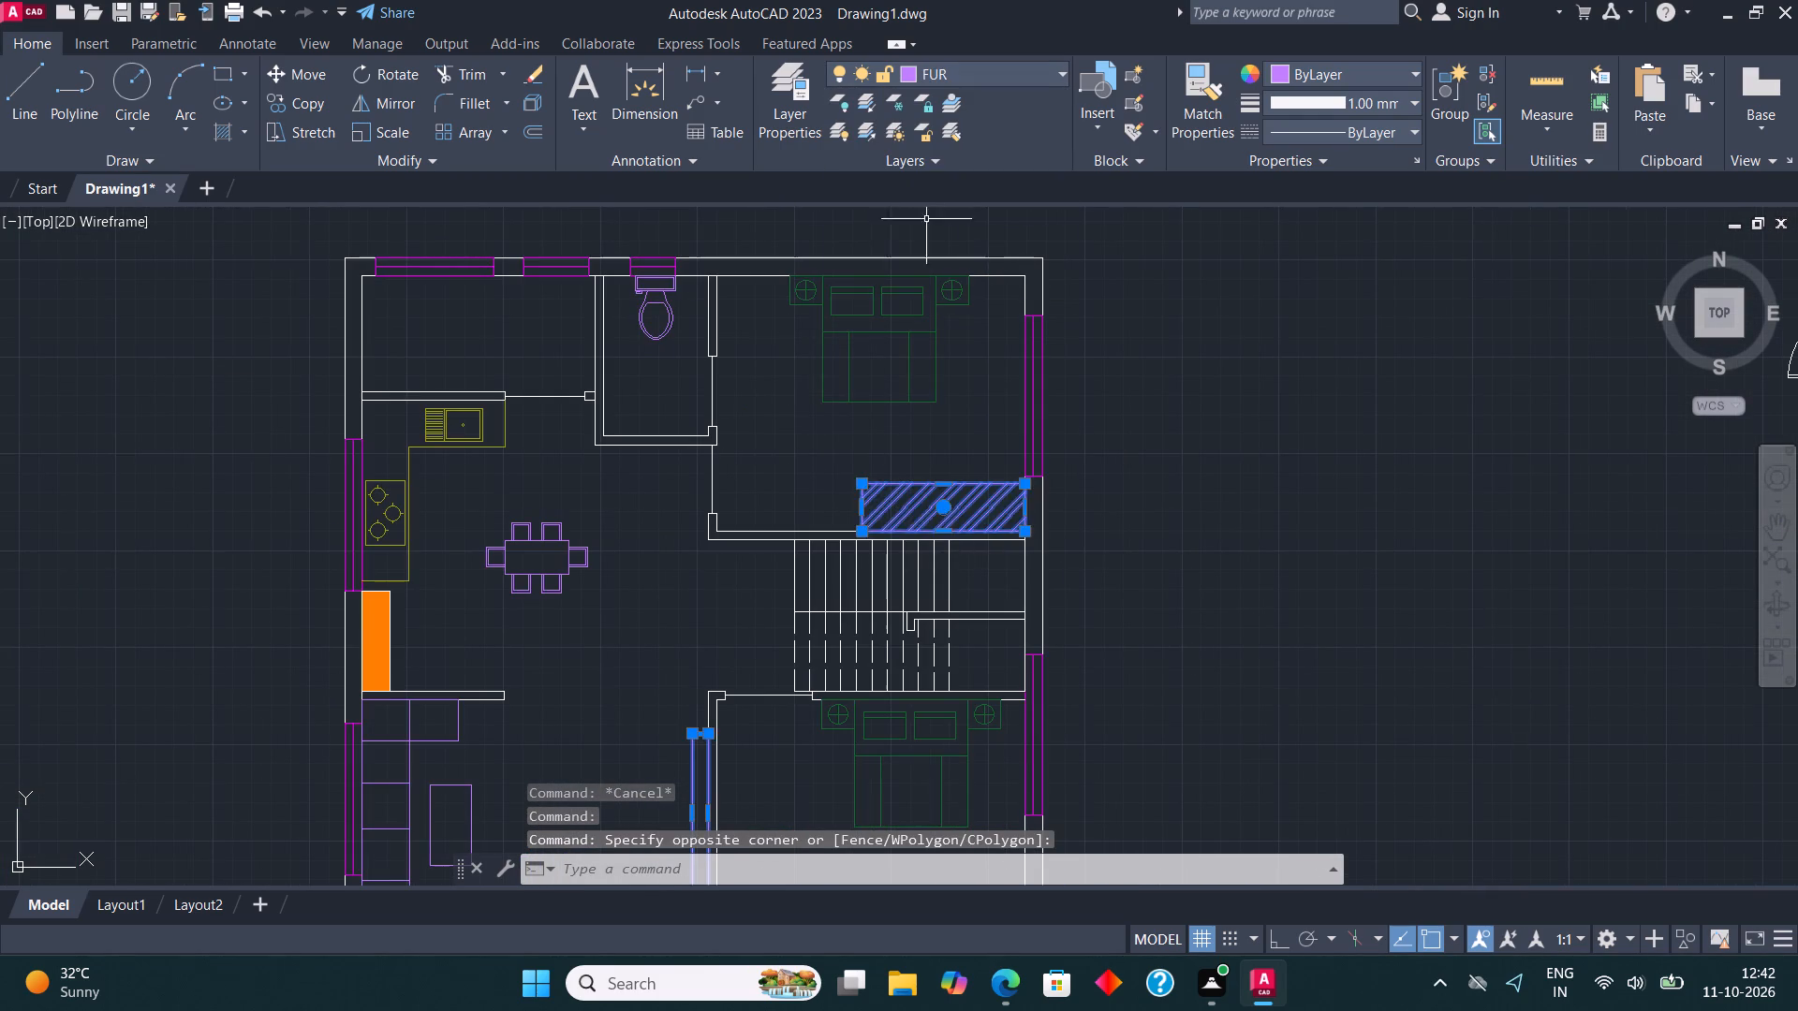
pyautogui.press('Escape')
# Make WALL the current layer and solid-hatch the plan's upper outer wall segments between and beside the windows, including the upper-right corner.
pyautogui.moveTo(536, 256); pyautogui.dragTo(856, 258, button='middle')
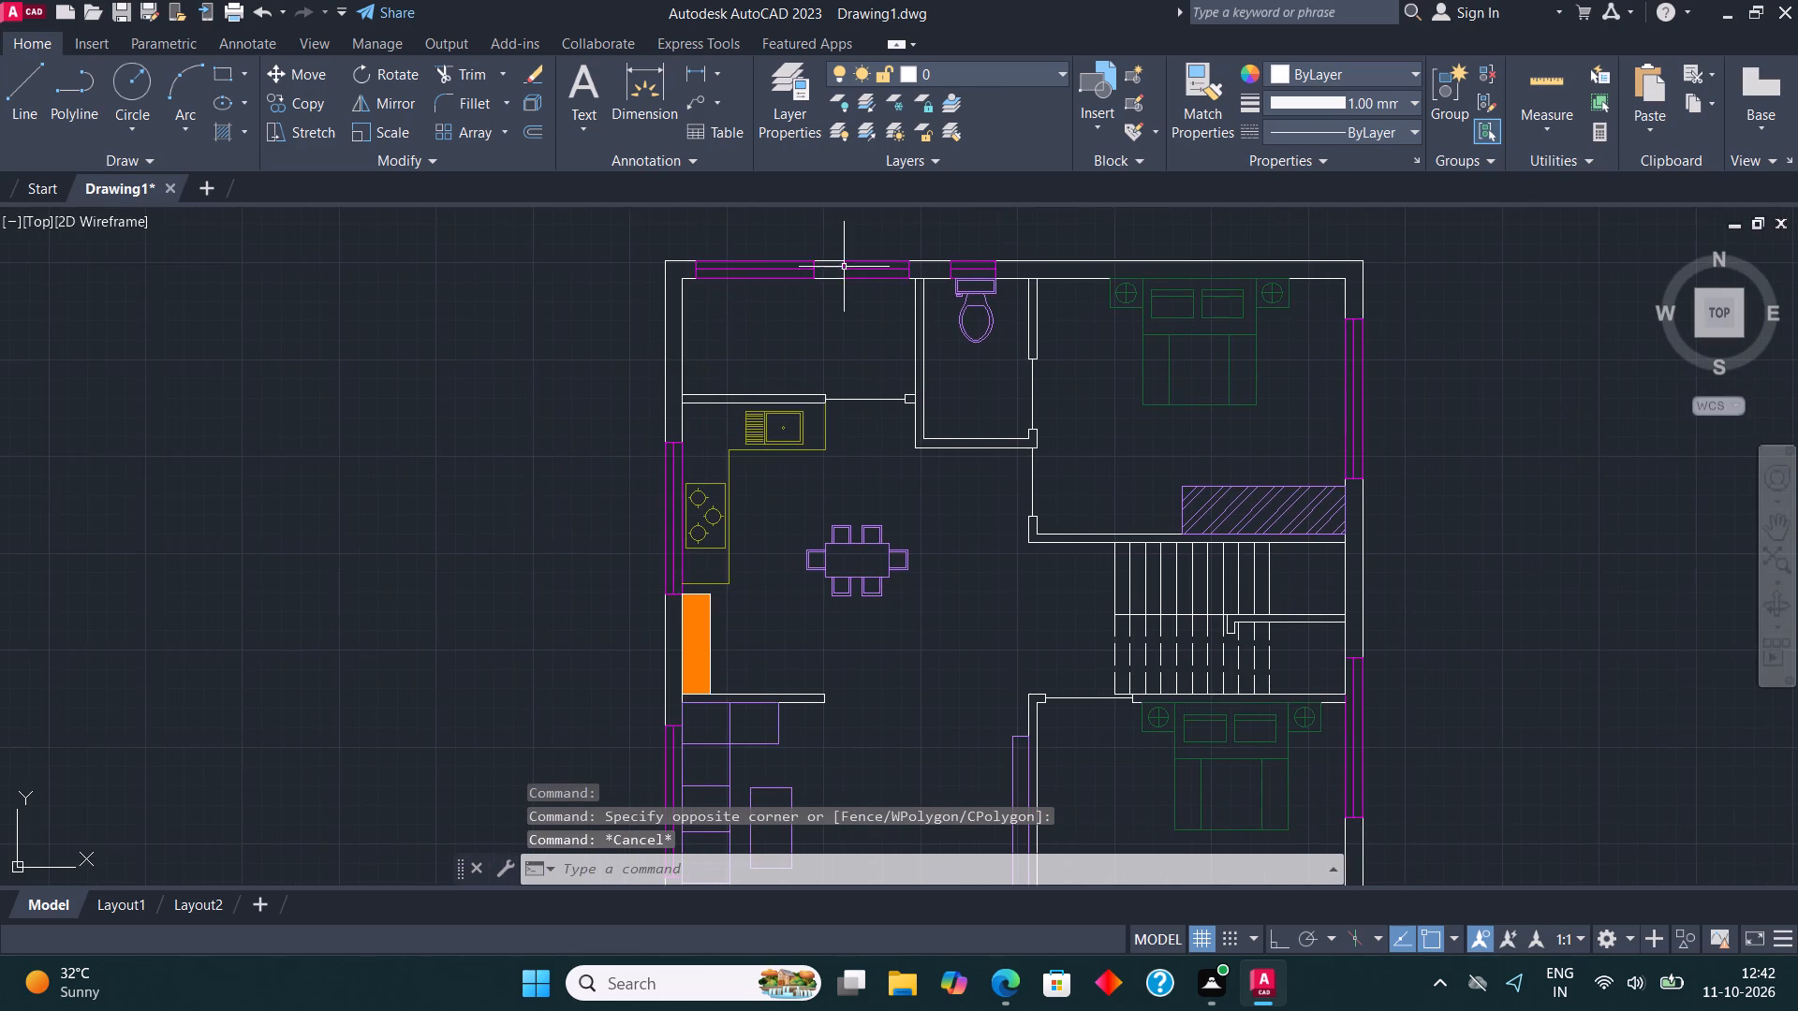
pyautogui.moveTo(810, 252); pyautogui.dragTo(721, 399, button='middle')
pyautogui.click(984, 64)
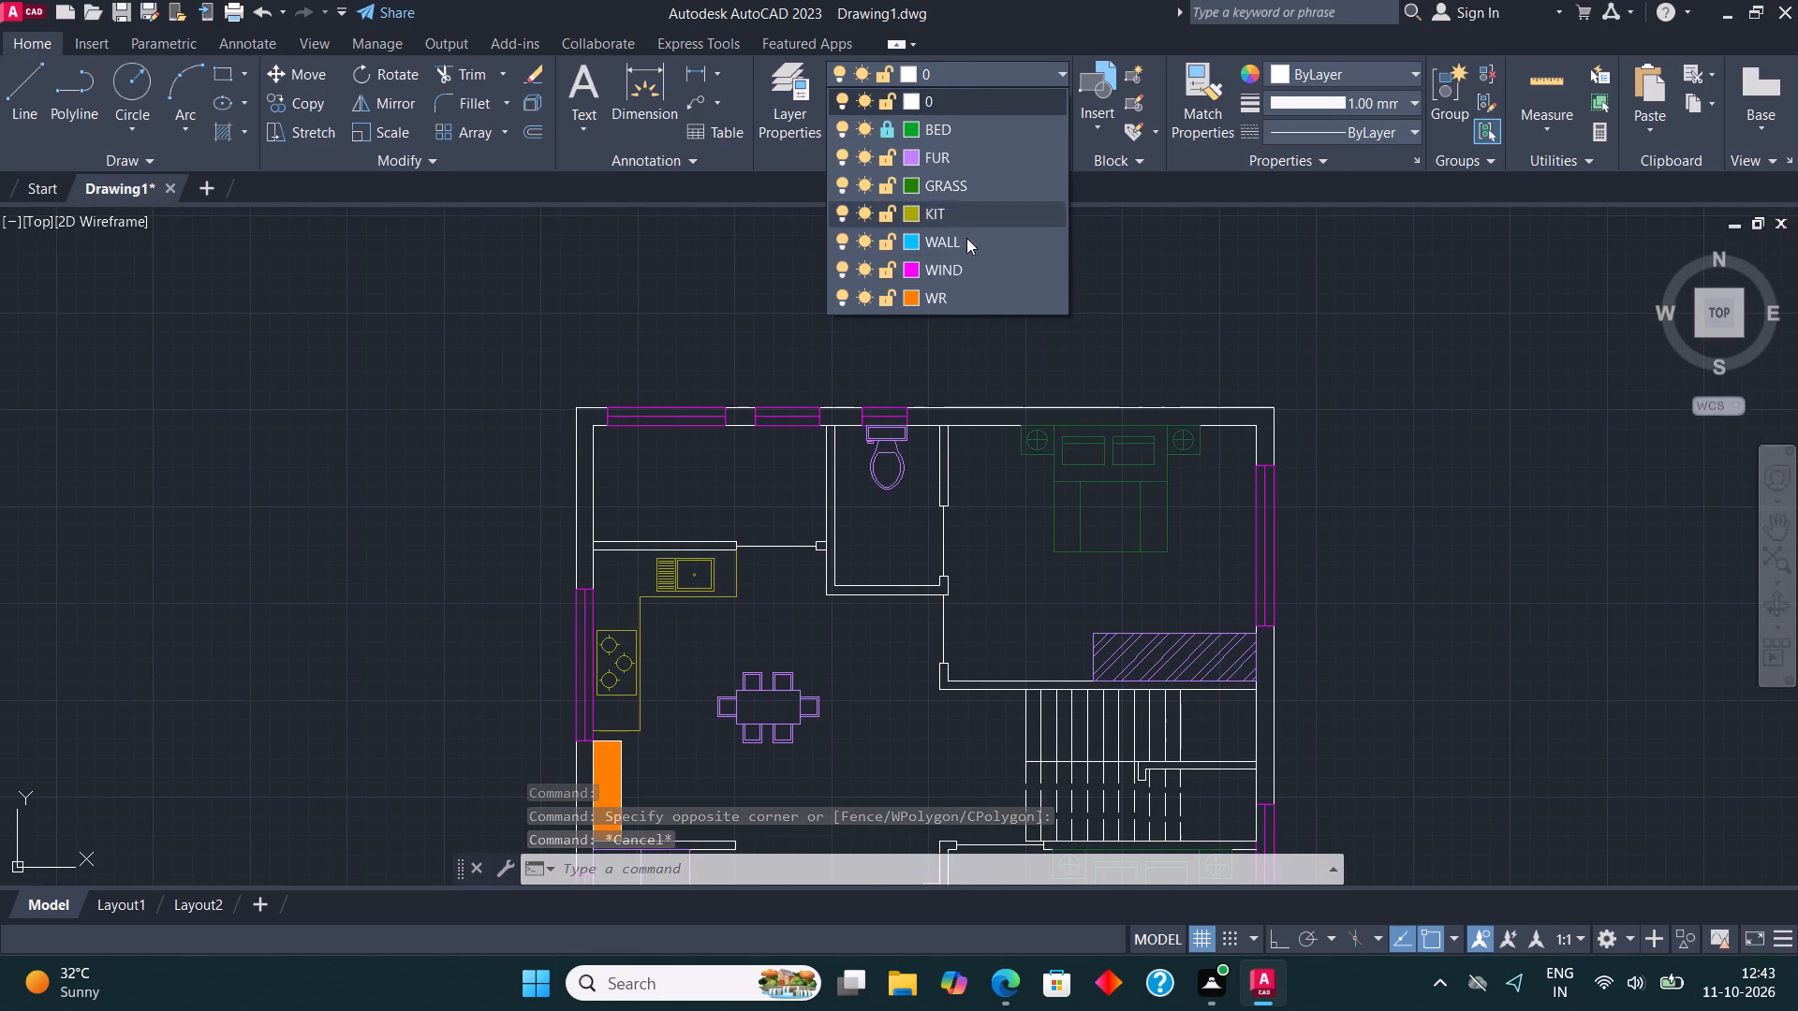
pyautogui.click(962, 248)
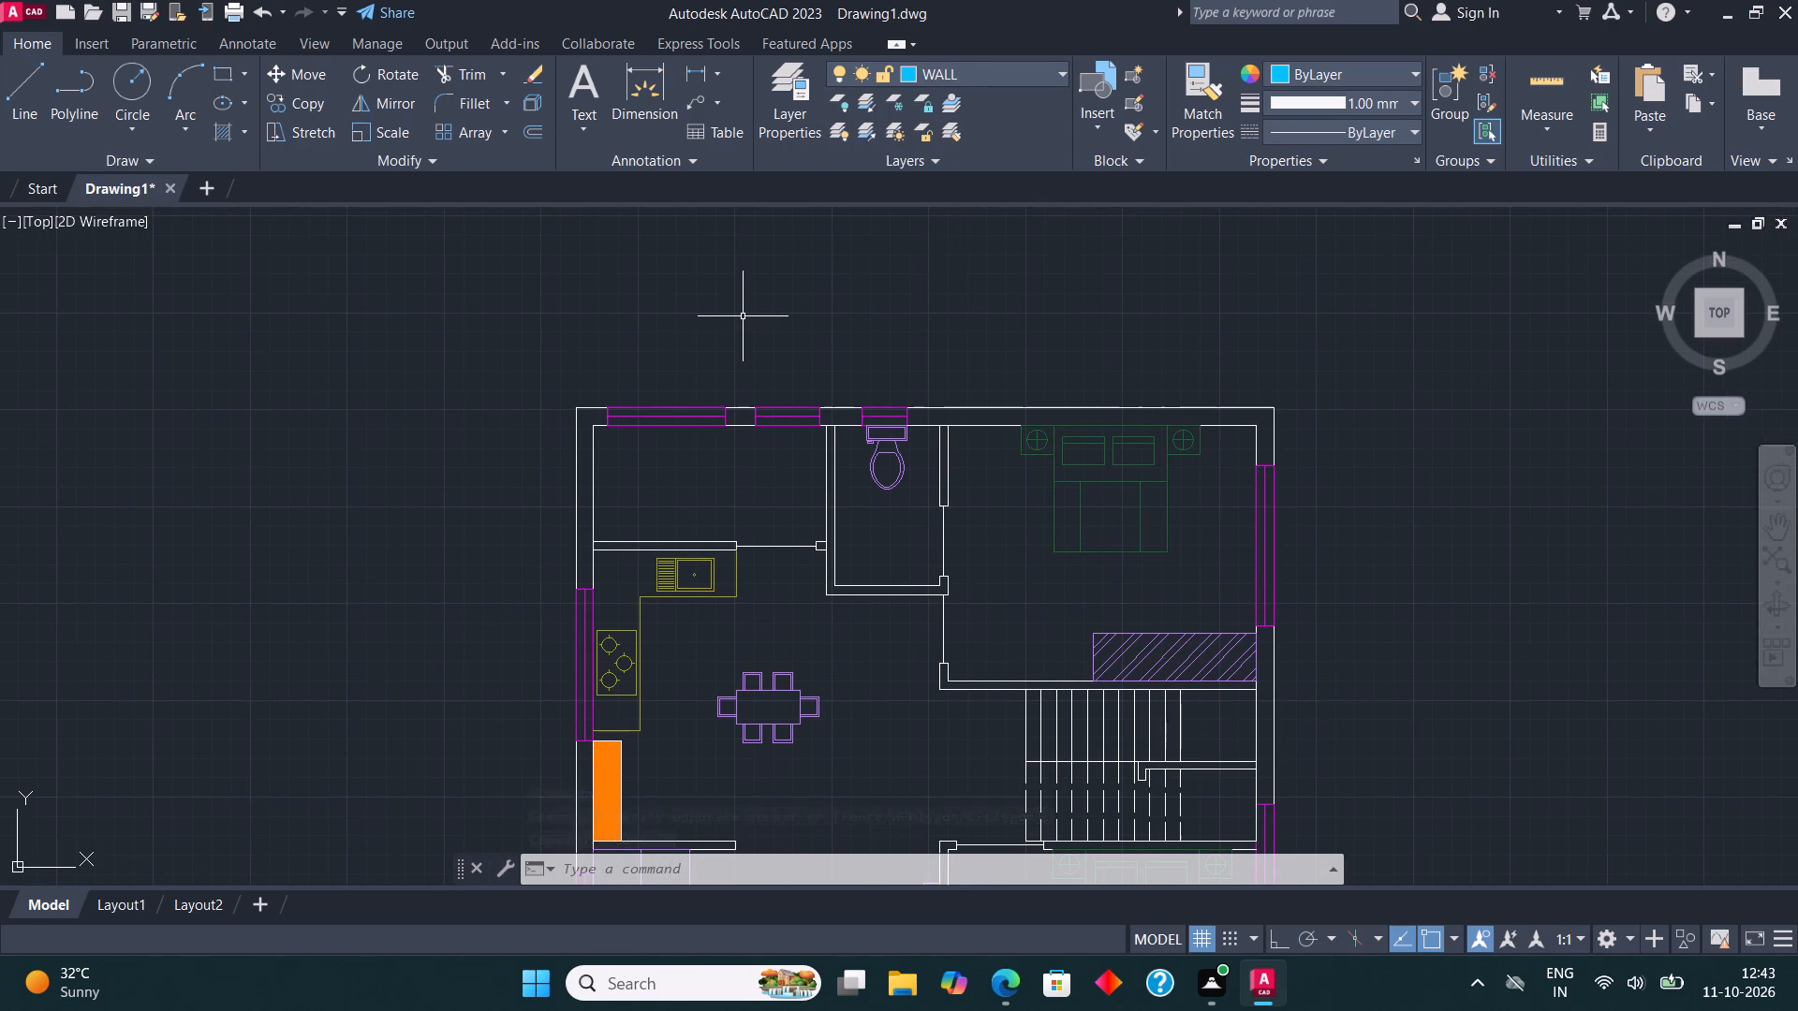
pyautogui.press('h')
pyautogui.press('Return')
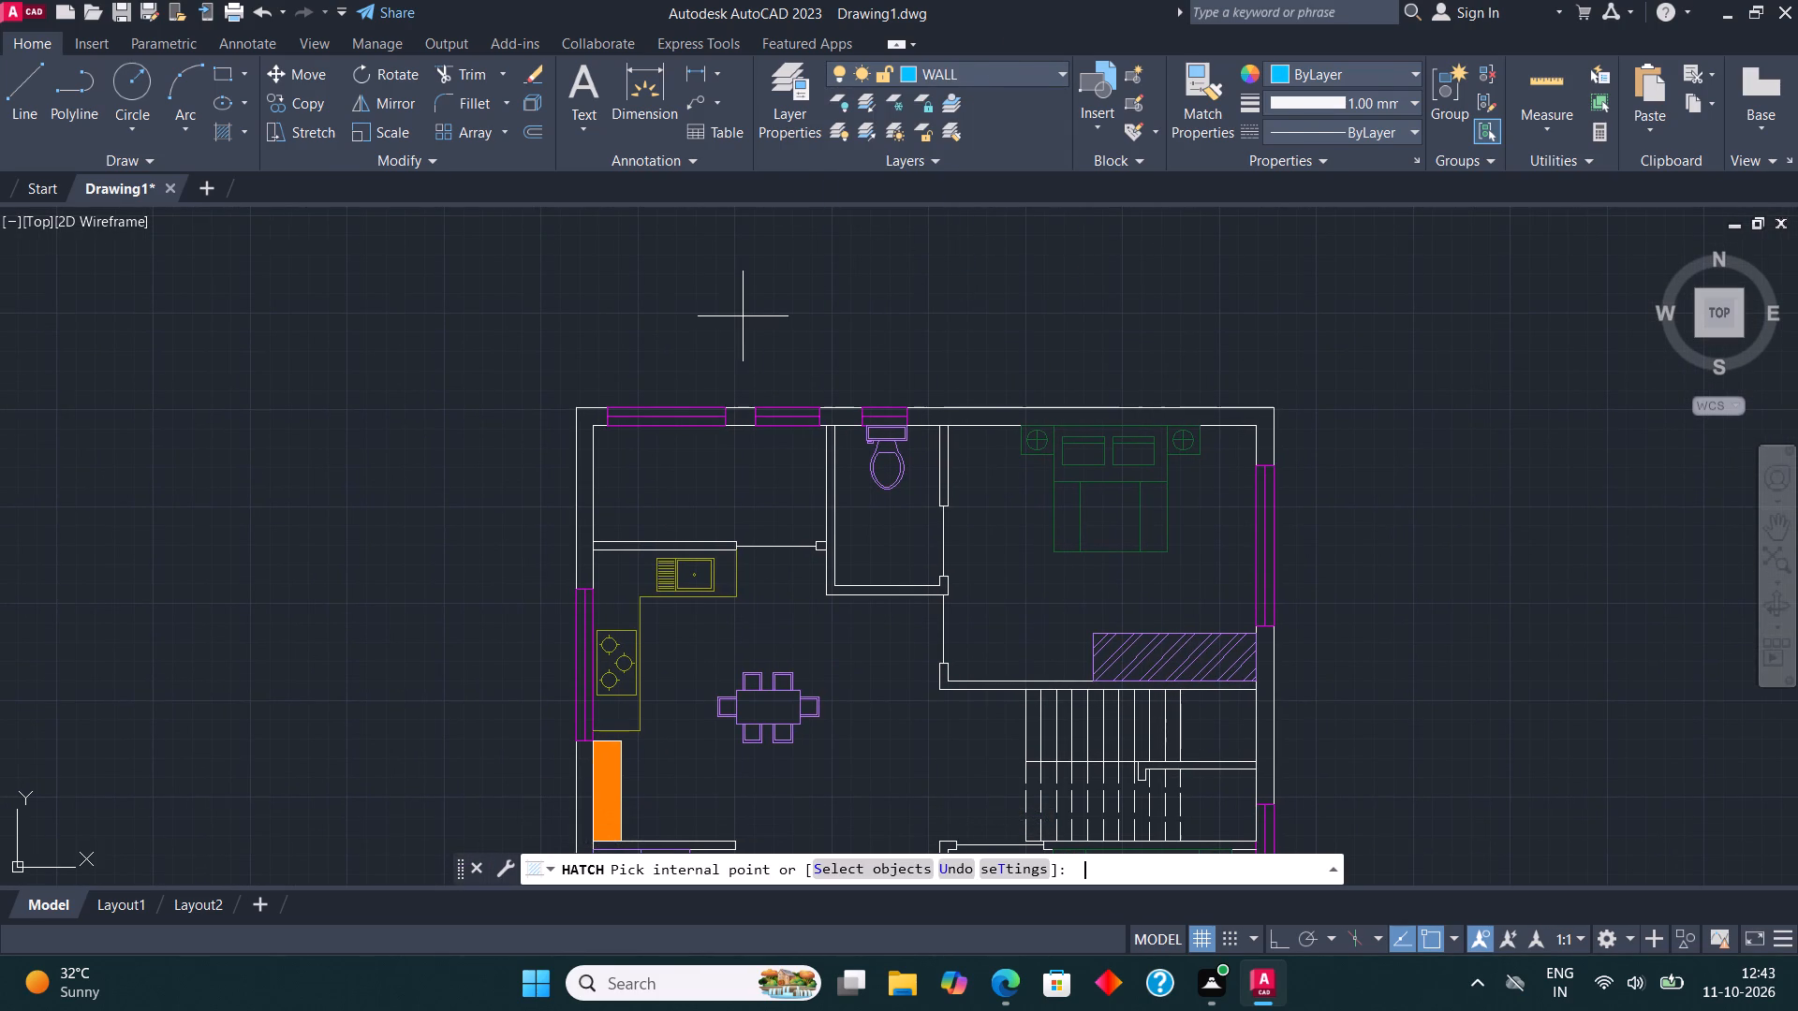
pyautogui.click(742, 414)
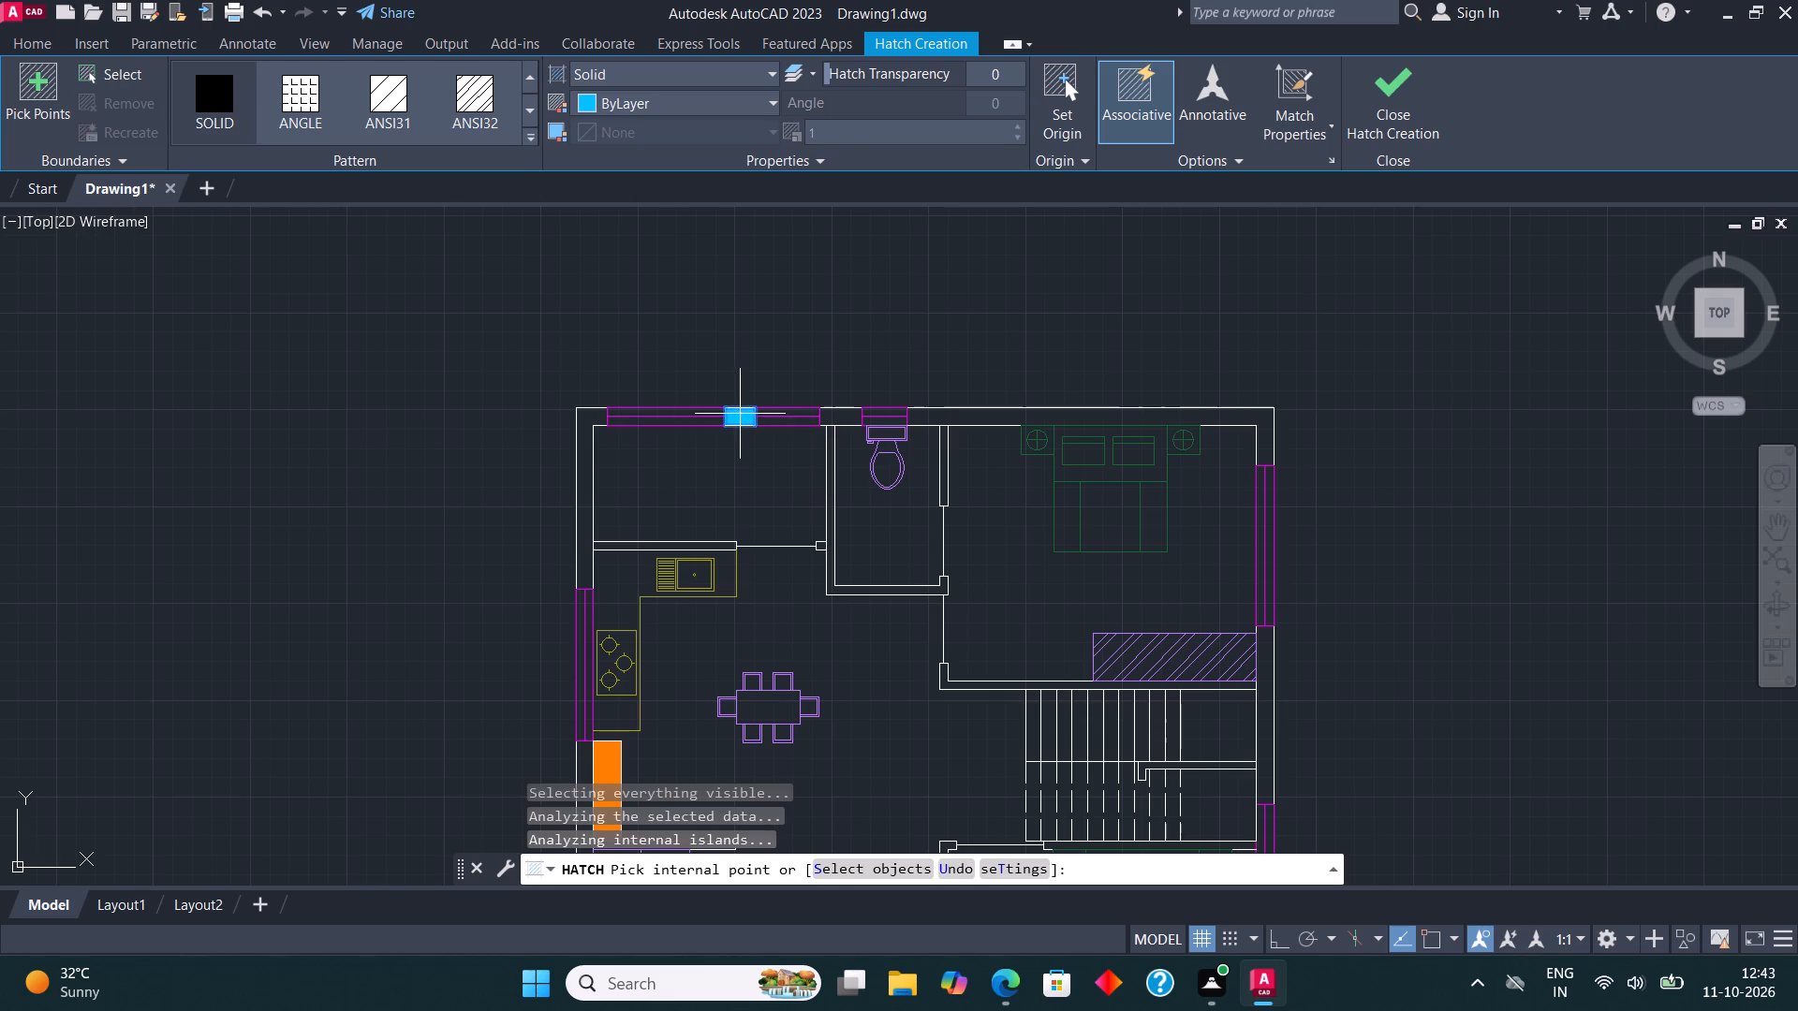
pyautogui.click(837, 422)
pyautogui.click(976, 418)
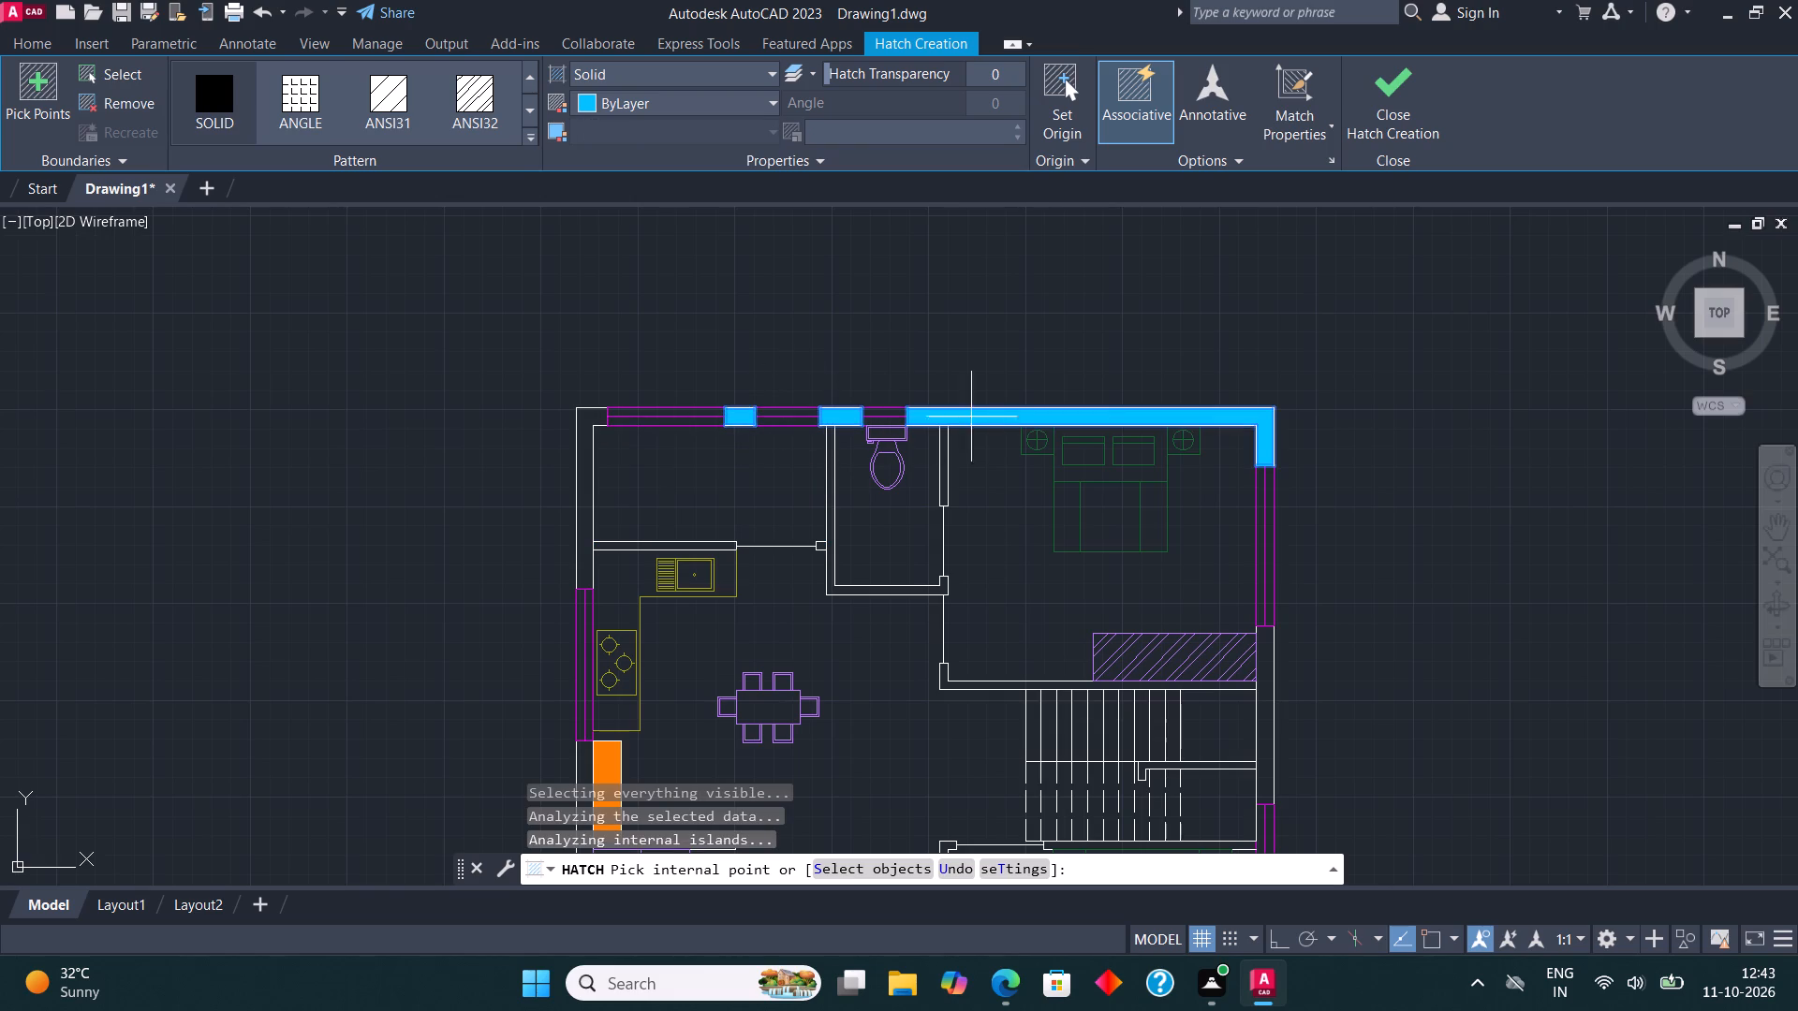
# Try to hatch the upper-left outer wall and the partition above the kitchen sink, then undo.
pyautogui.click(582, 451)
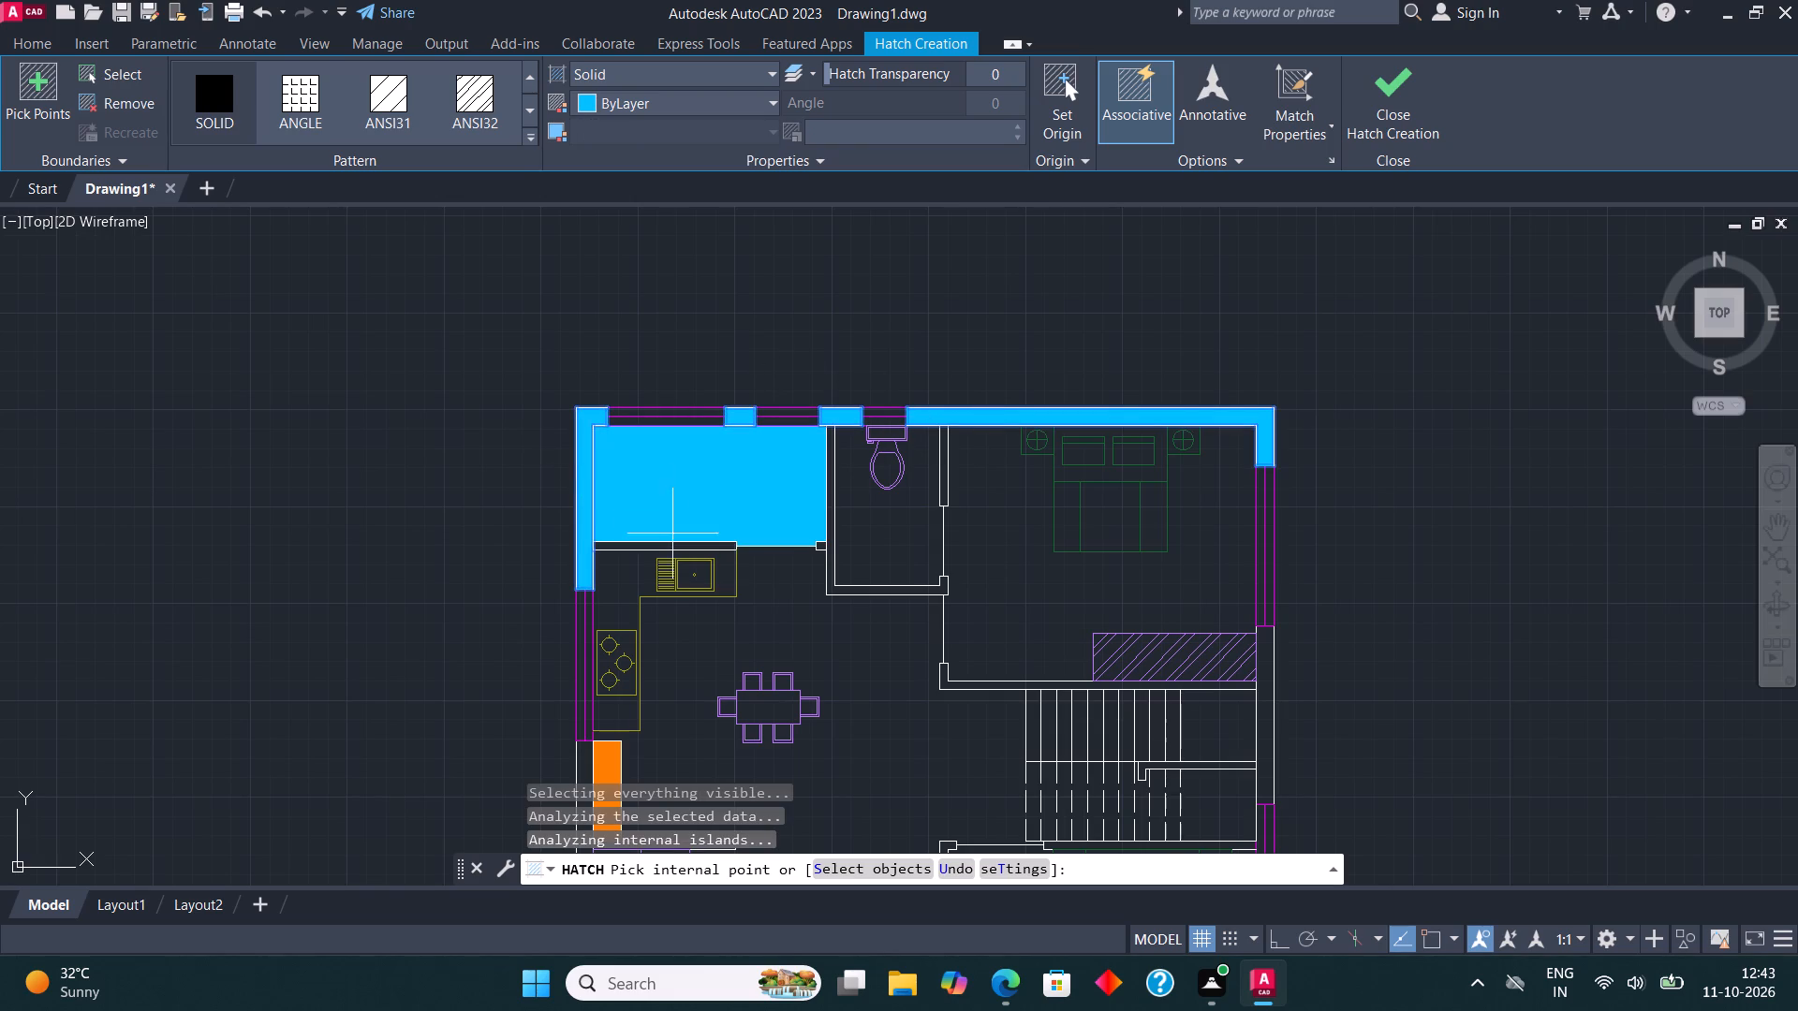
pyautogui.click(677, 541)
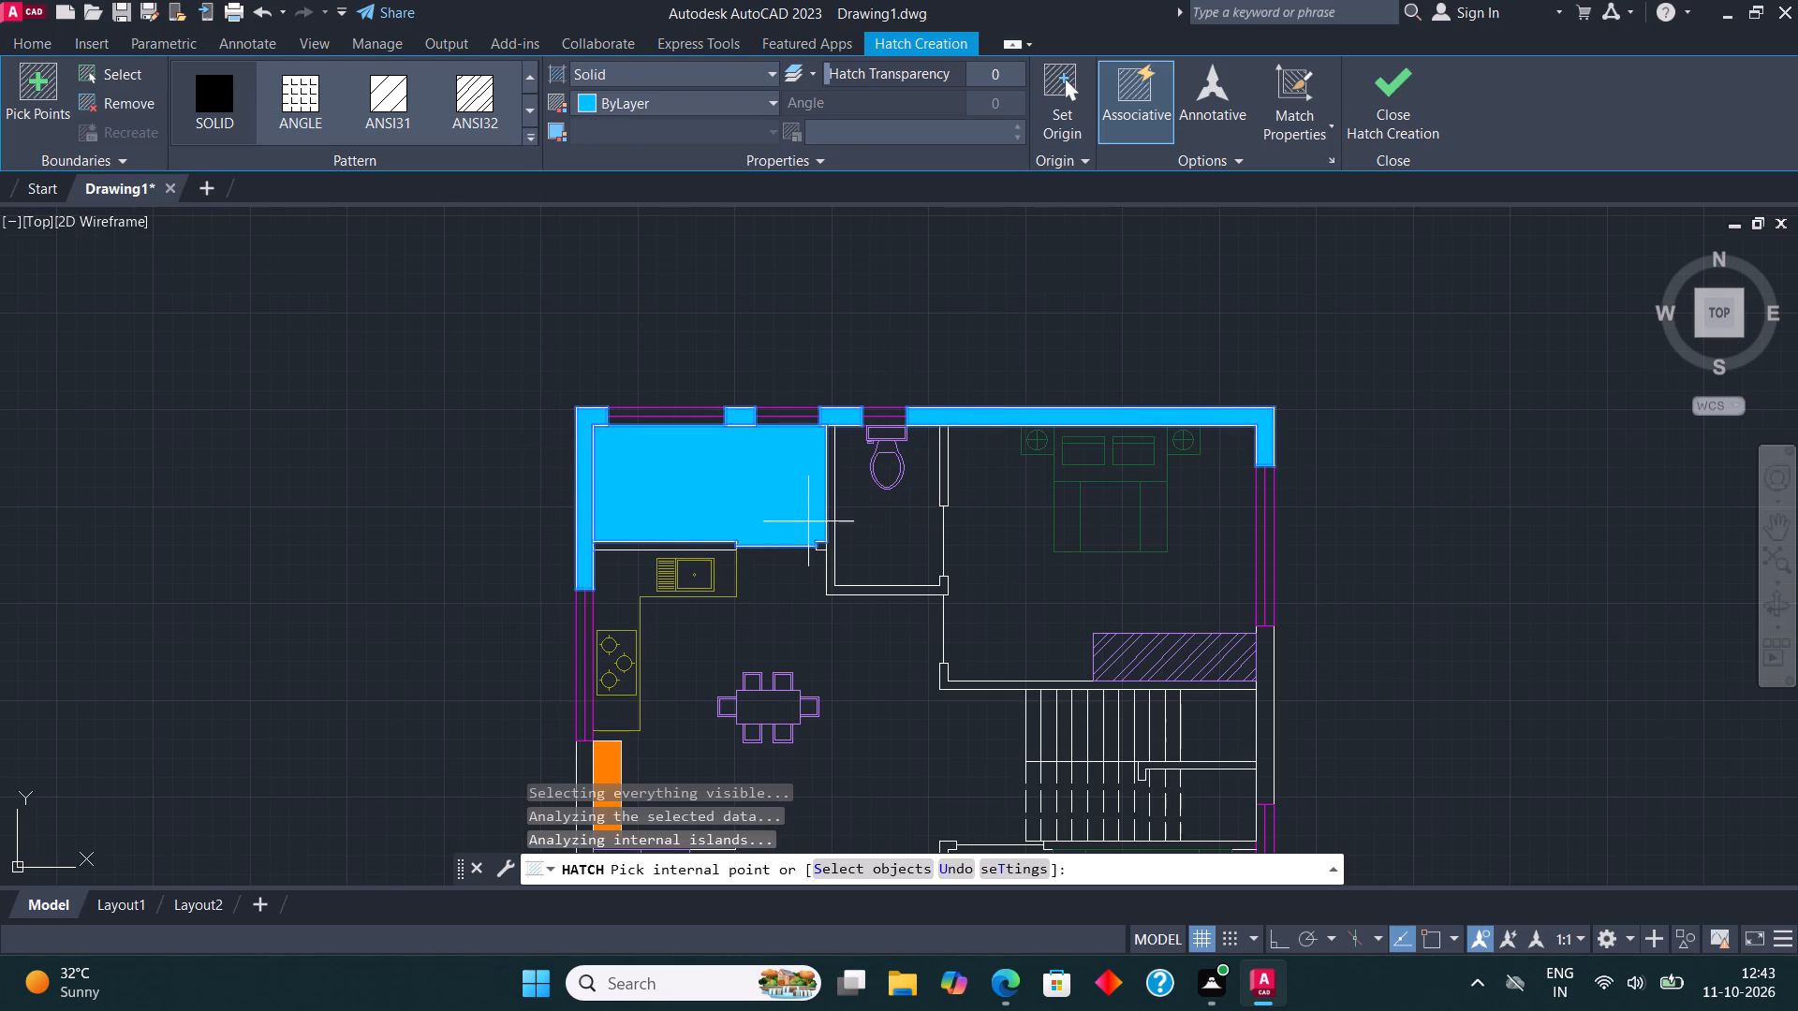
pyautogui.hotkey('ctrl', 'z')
# Solid-hatch the upper-left outer wall, the partition above the kitchen sink, the short door stub and the upper toilet's walls.
pyautogui.scroll(-1, 707, 535)
pyautogui.scroll(2, 707, 535)
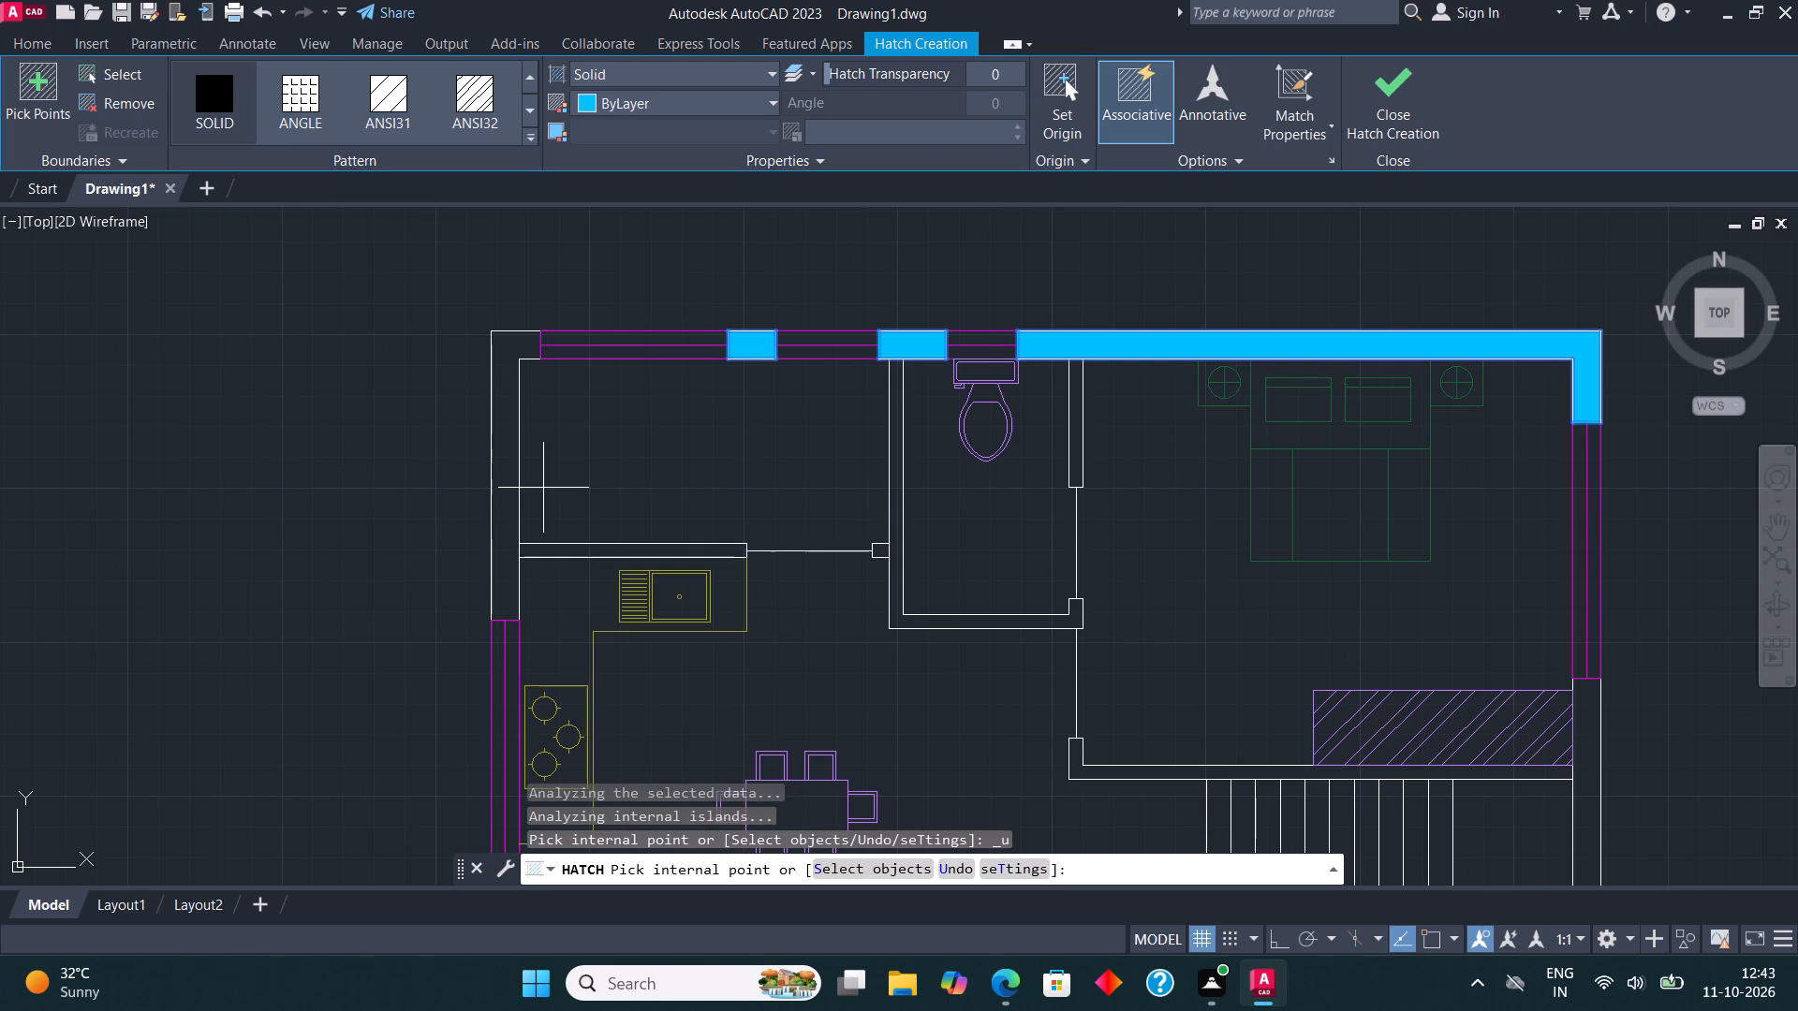
pyautogui.click(494, 456)
pyautogui.scroll(2, 697, 553)
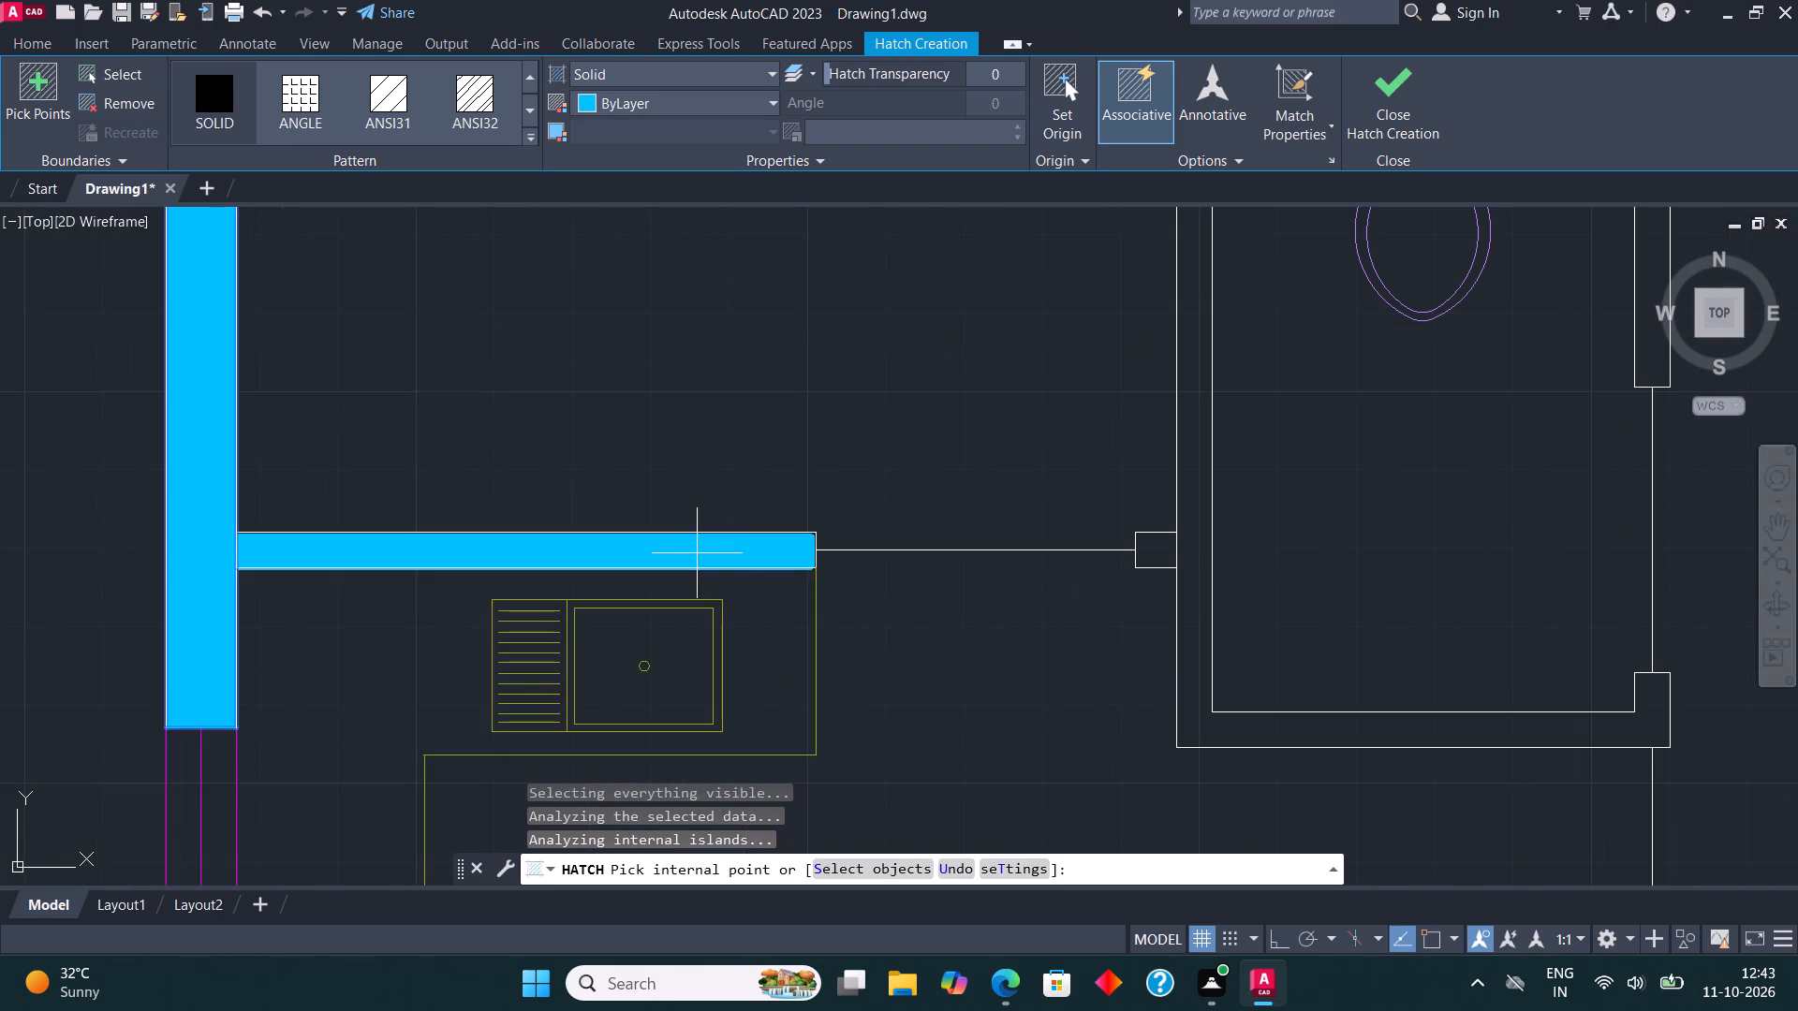
pyautogui.click(697, 553)
pyautogui.click(1172, 546)
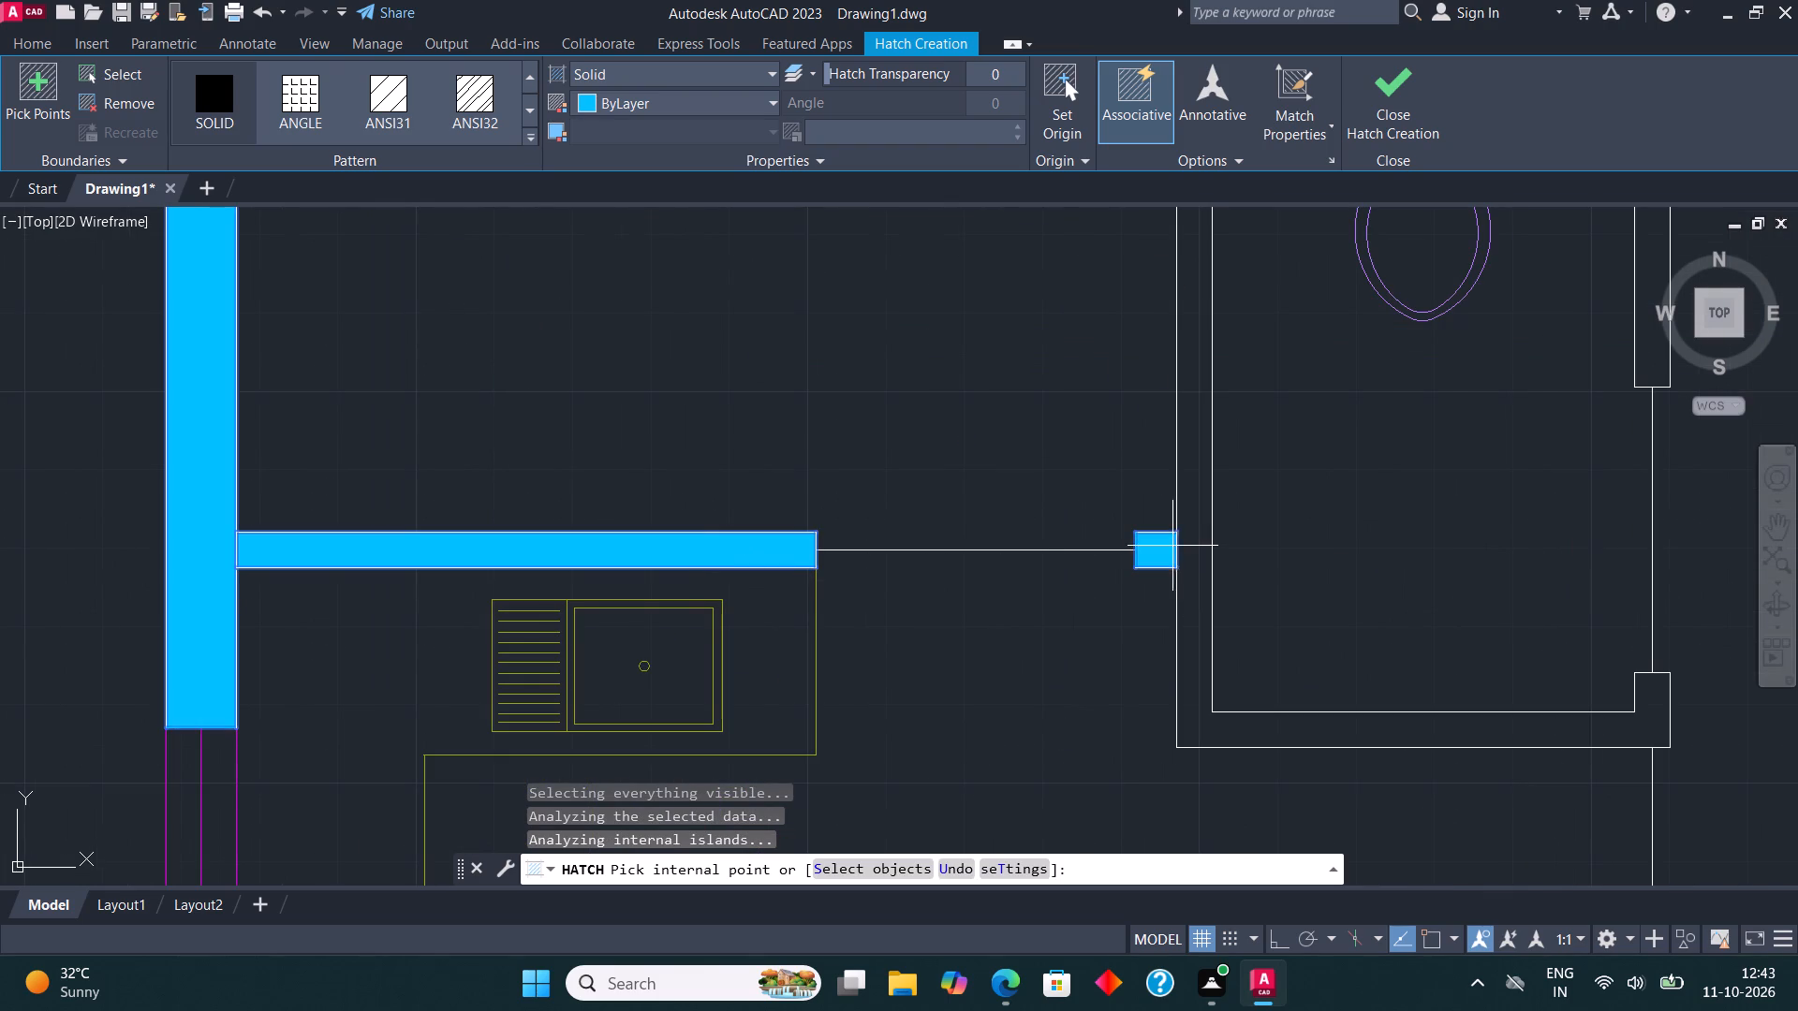
pyautogui.click(1188, 566)
pyautogui.scroll(-4, 859, 587)
pyautogui.scroll(3, 963, 563)
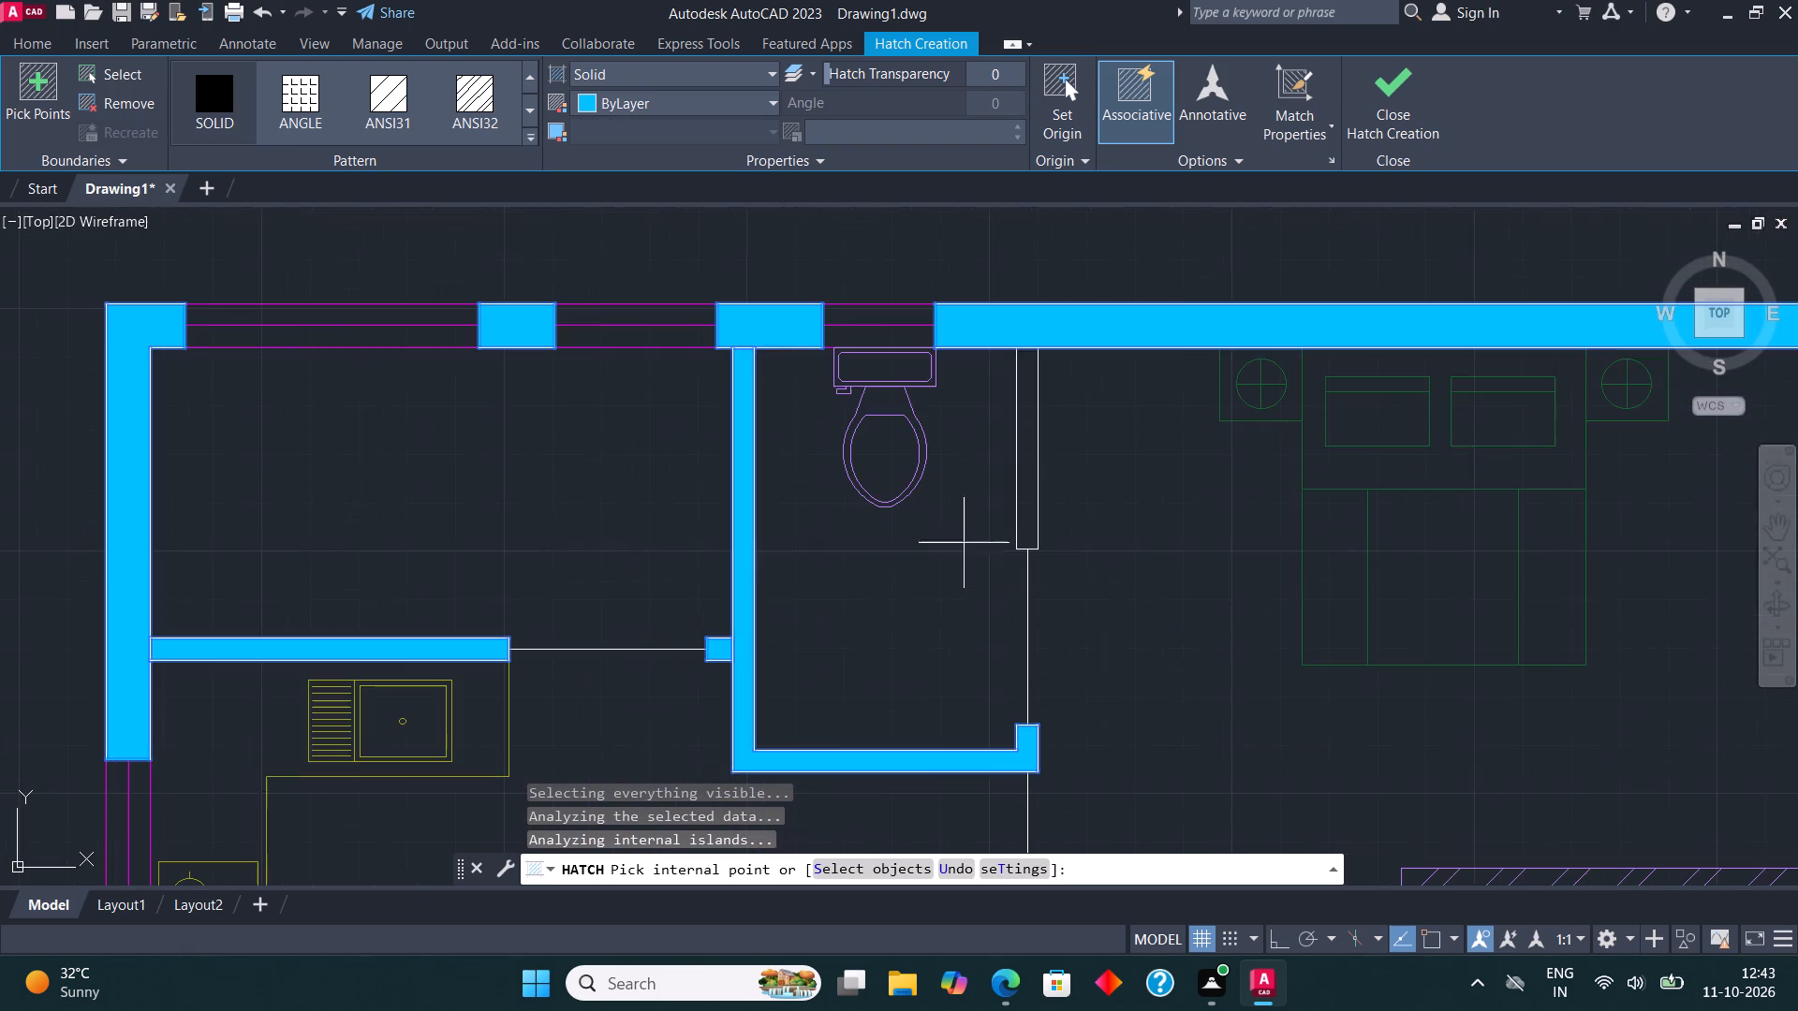
pyautogui.click(1026, 476)
# Solid-hatch the walls around the staircase: the outer wall, the upper bedroom's lower wall, the mid-stair wall and the middle bedroom's upper wall.
pyautogui.scroll(-3, 1022, 457)
pyautogui.scroll(3, 1227, 605)
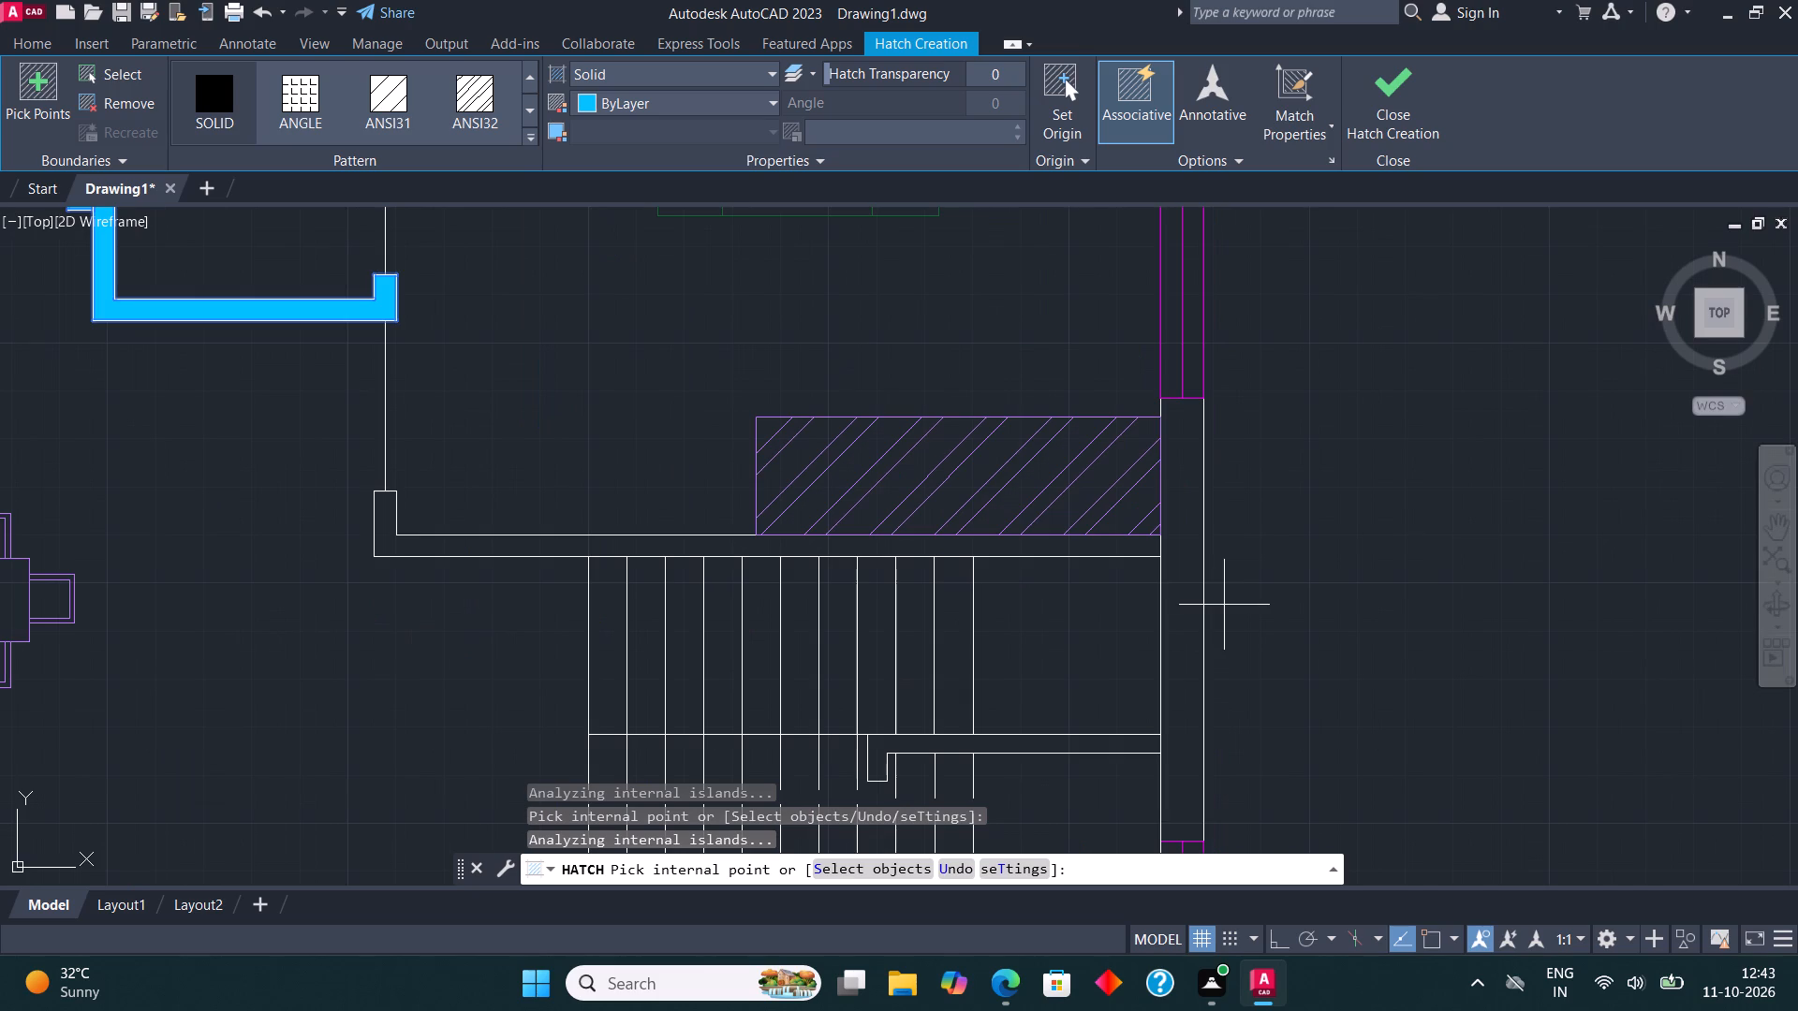
pyautogui.click(1197, 579)
pyautogui.click(1114, 550)
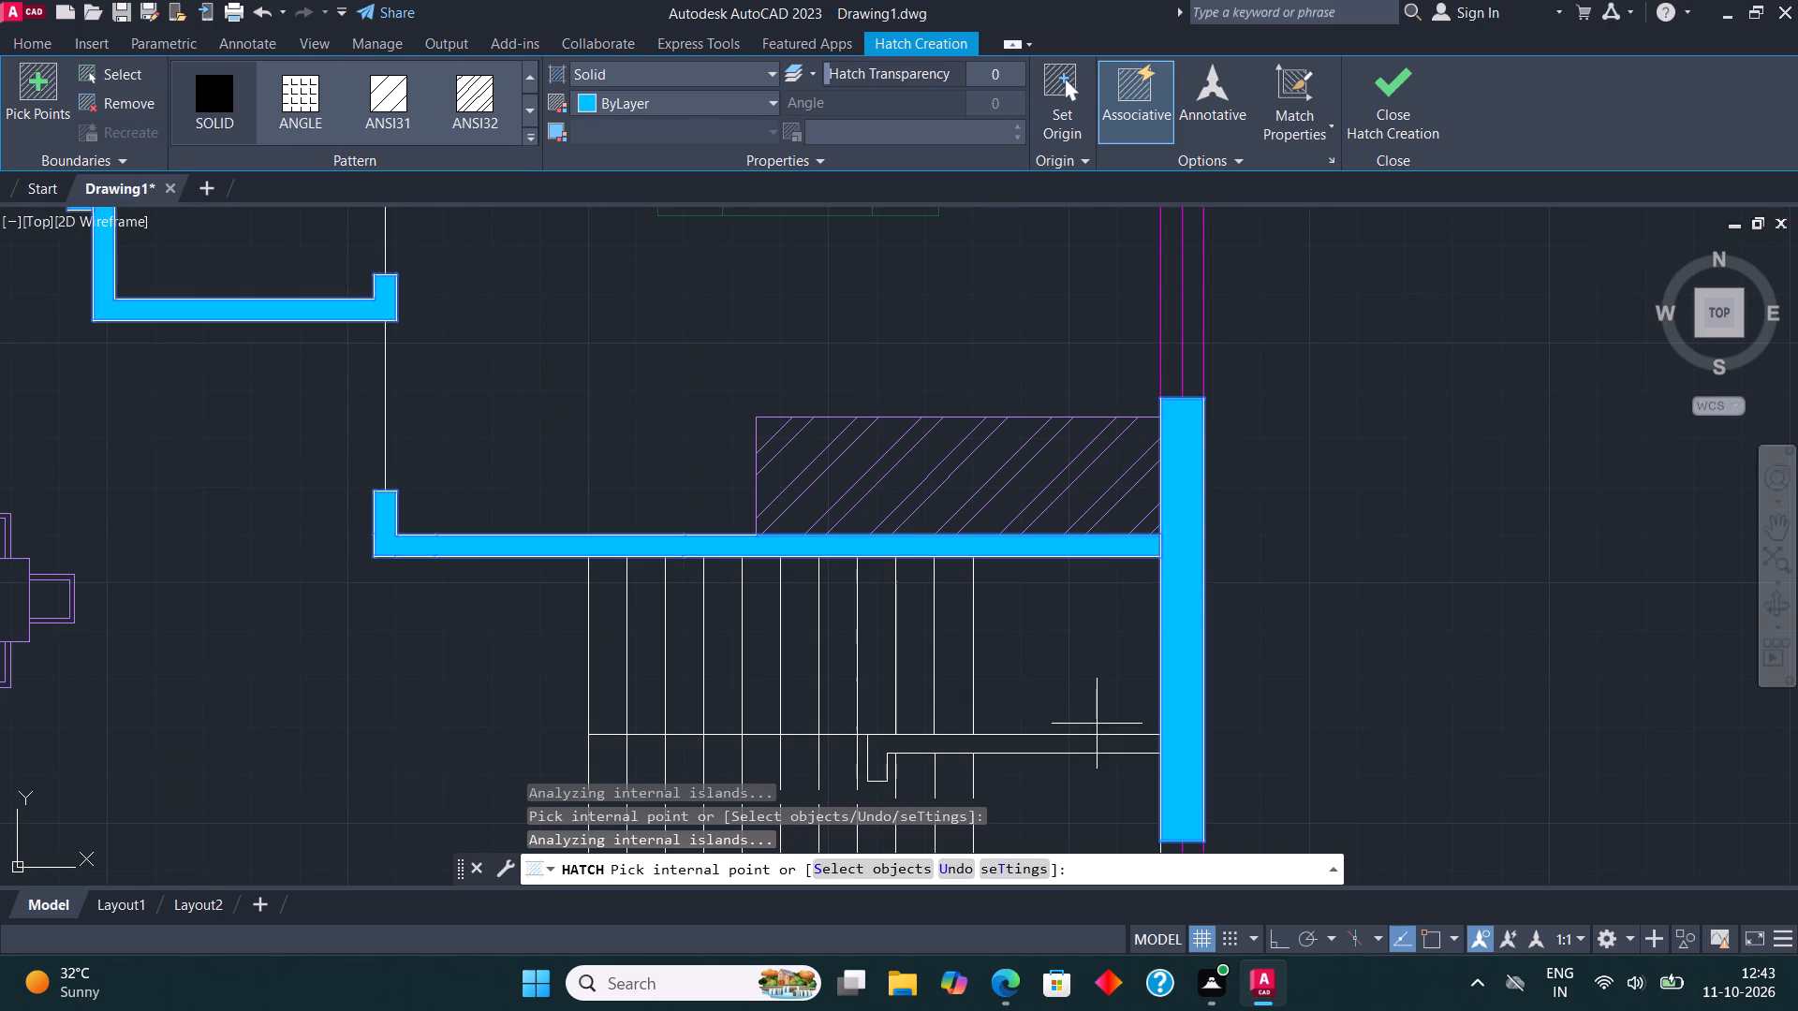
pyautogui.click(1078, 751)
pyautogui.scroll(-3, 1091, 328)
pyautogui.scroll(3, 1084, 438)
pyautogui.click(1119, 598)
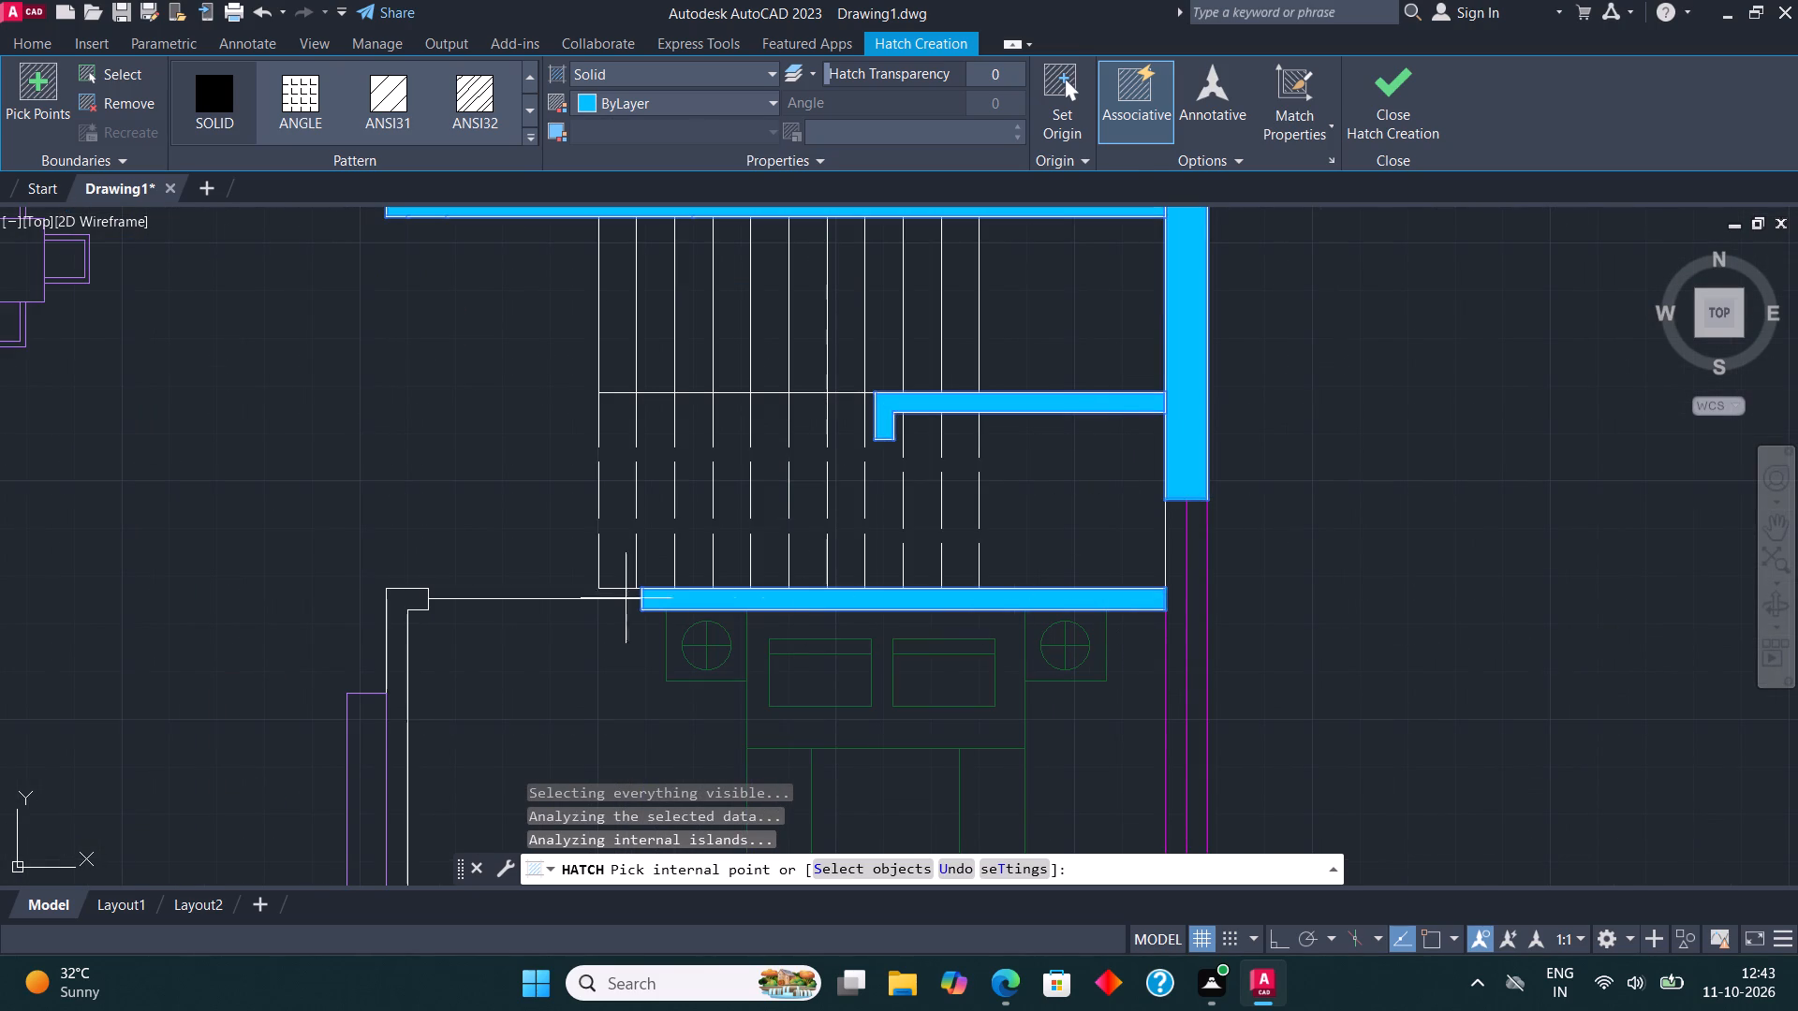
# Solid-hatch the middle bedroom's remaining walls: the living room side with its lower wall, the outer wall and the short piece beside the lower doorway.
pyautogui.click(405, 601)
pyautogui.scroll(-2, 1120, 456)
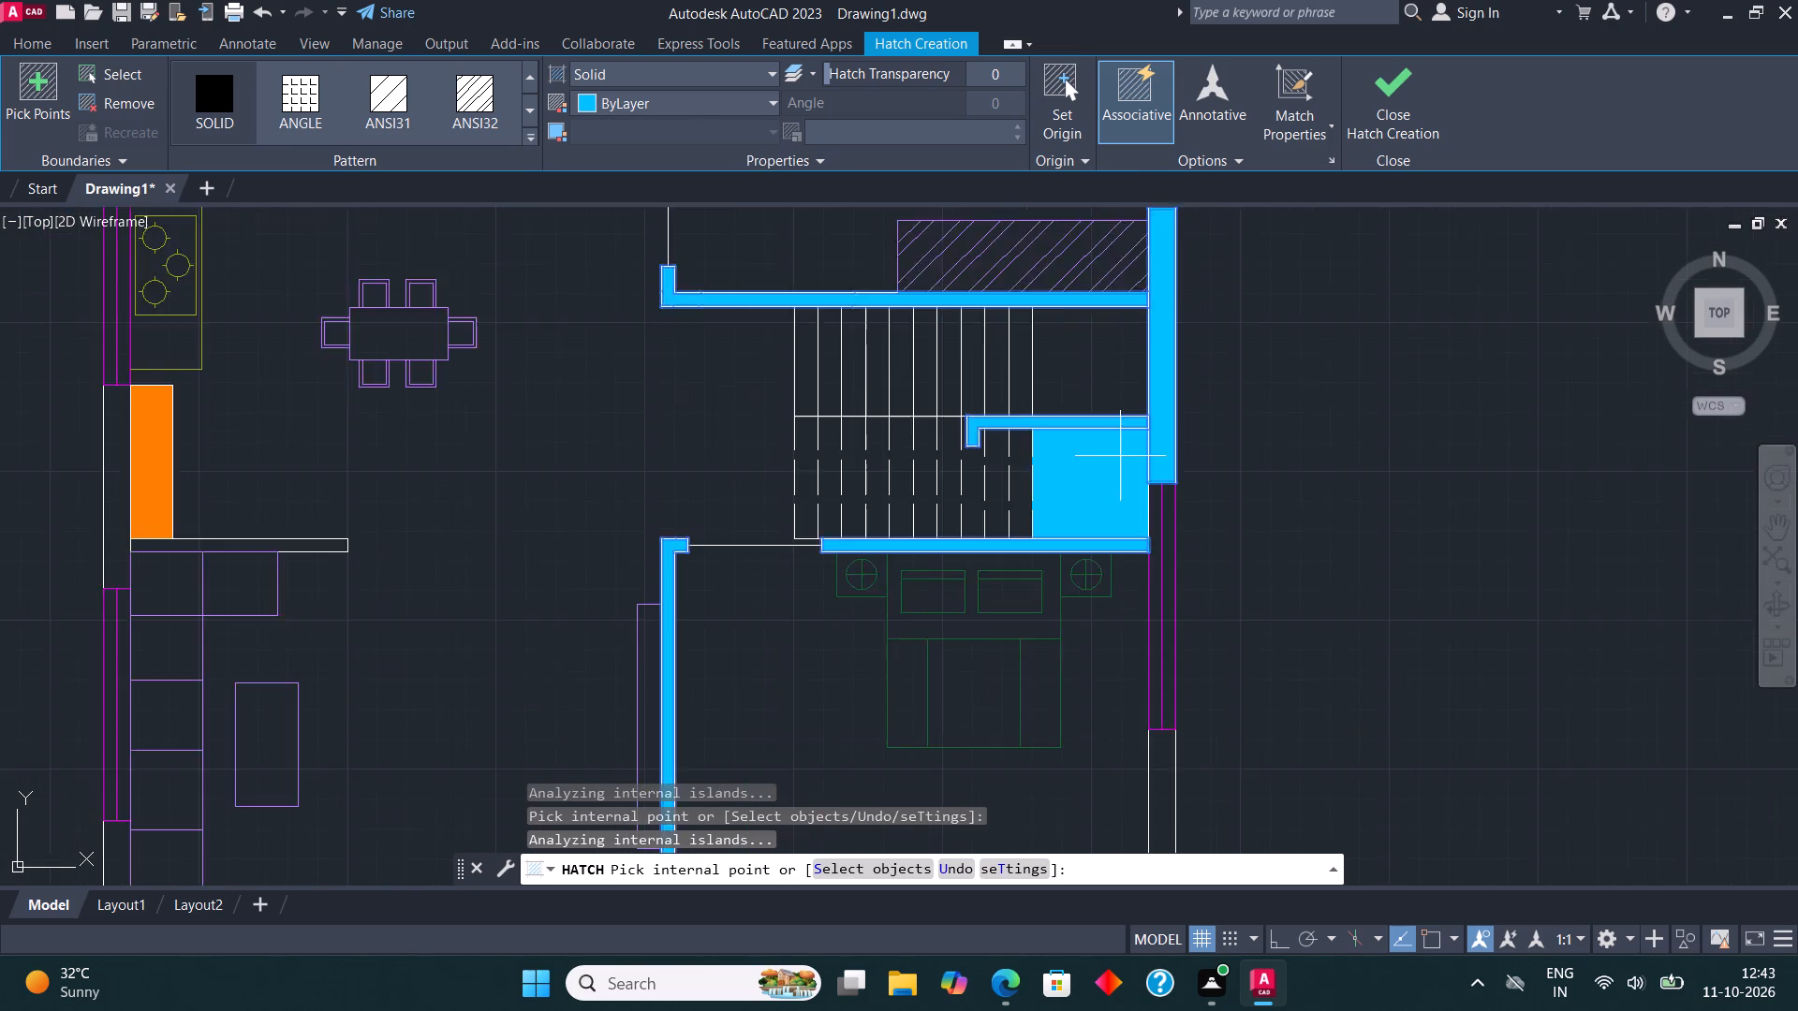
pyautogui.scroll(-2, 1120, 456)
pyautogui.click(1148, 691)
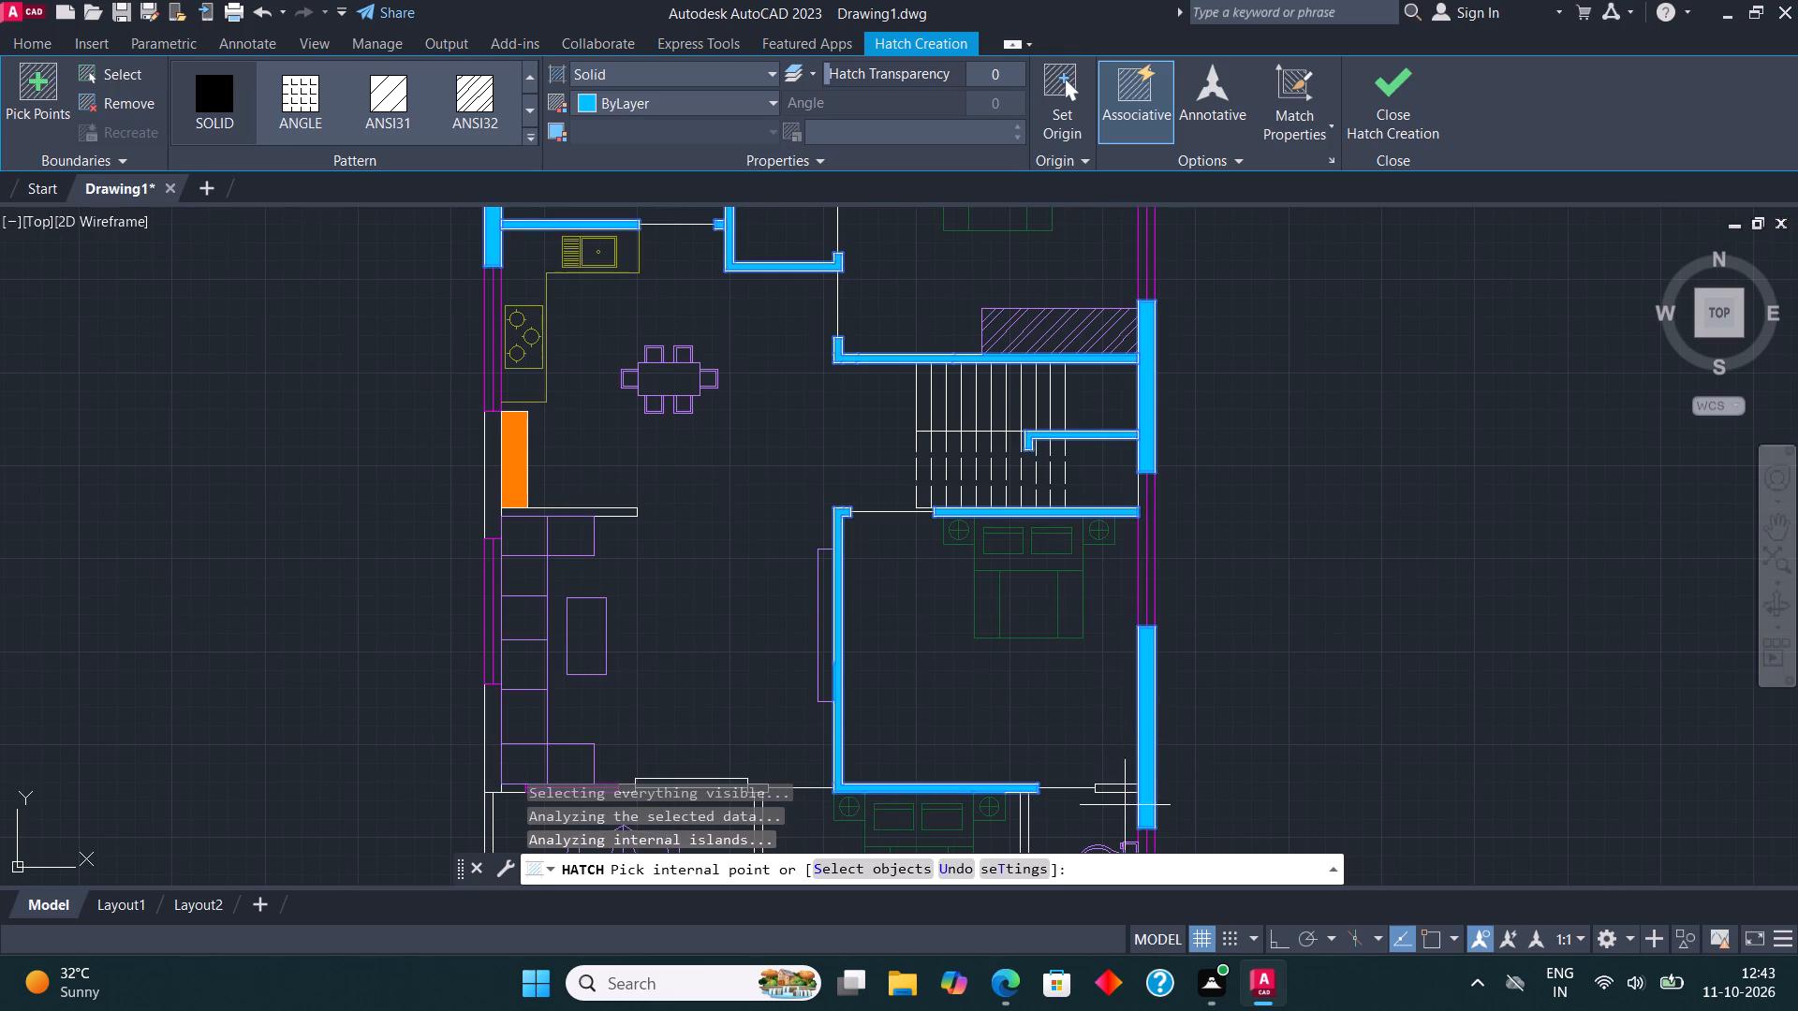
pyautogui.scroll(2, 1123, 808)
pyautogui.click(1111, 761)
pyautogui.scroll(-2, 1112, 769)
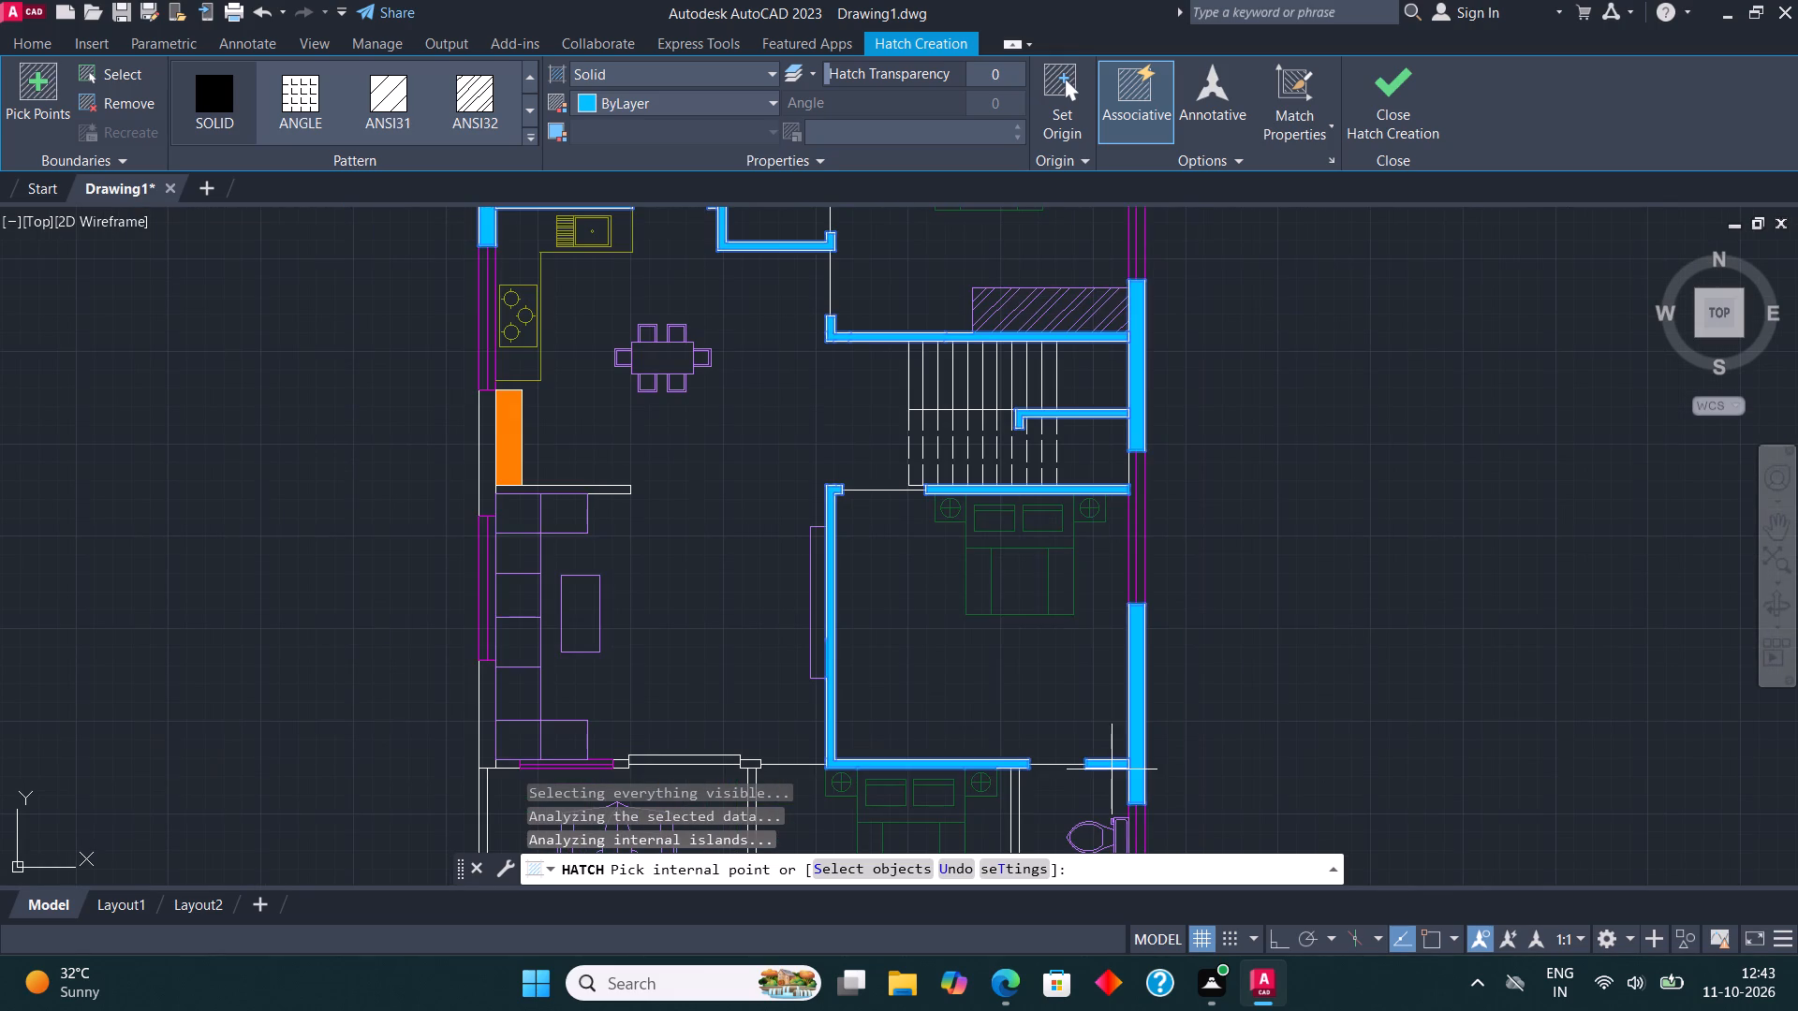
# Solid-hatch the walls of the two lower toilets, including the partition between them, their bedroom-side walls and the outer wall with its lower corner.
pyautogui.scroll(-2, 1145, 442)
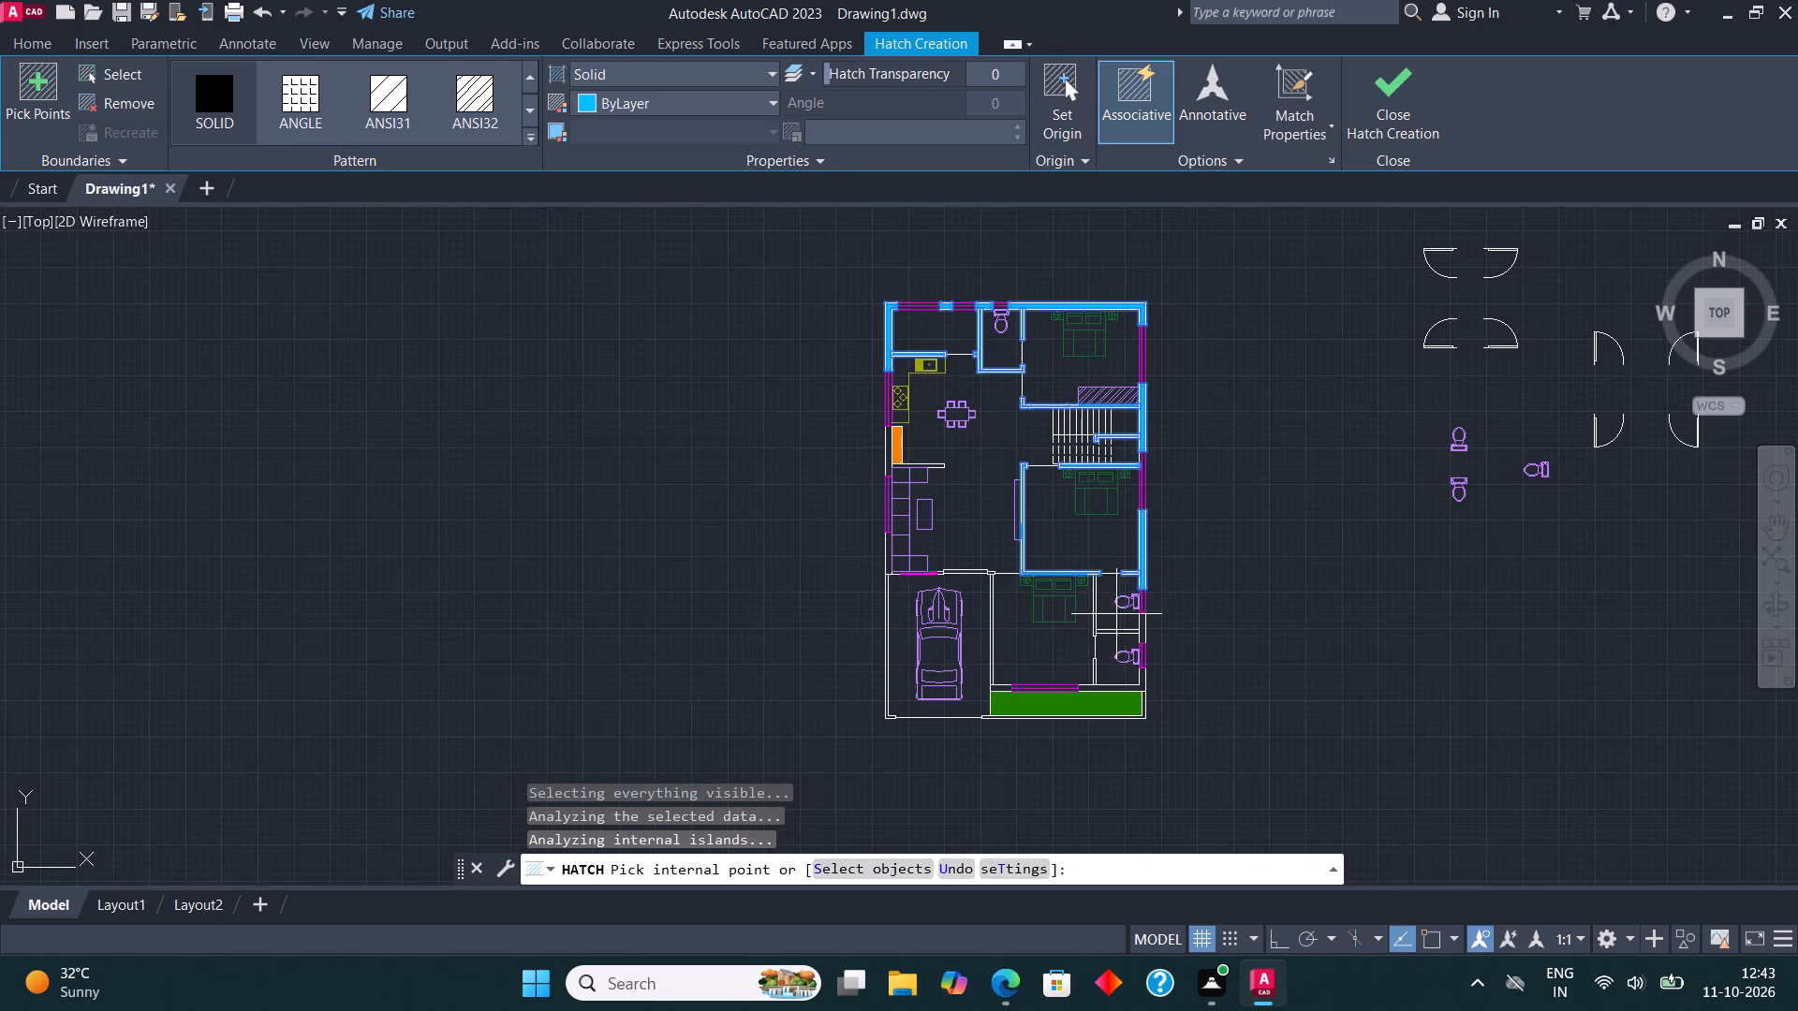
pyautogui.scroll(4, 1091, 646)
pyautogui.click(1075, 490)
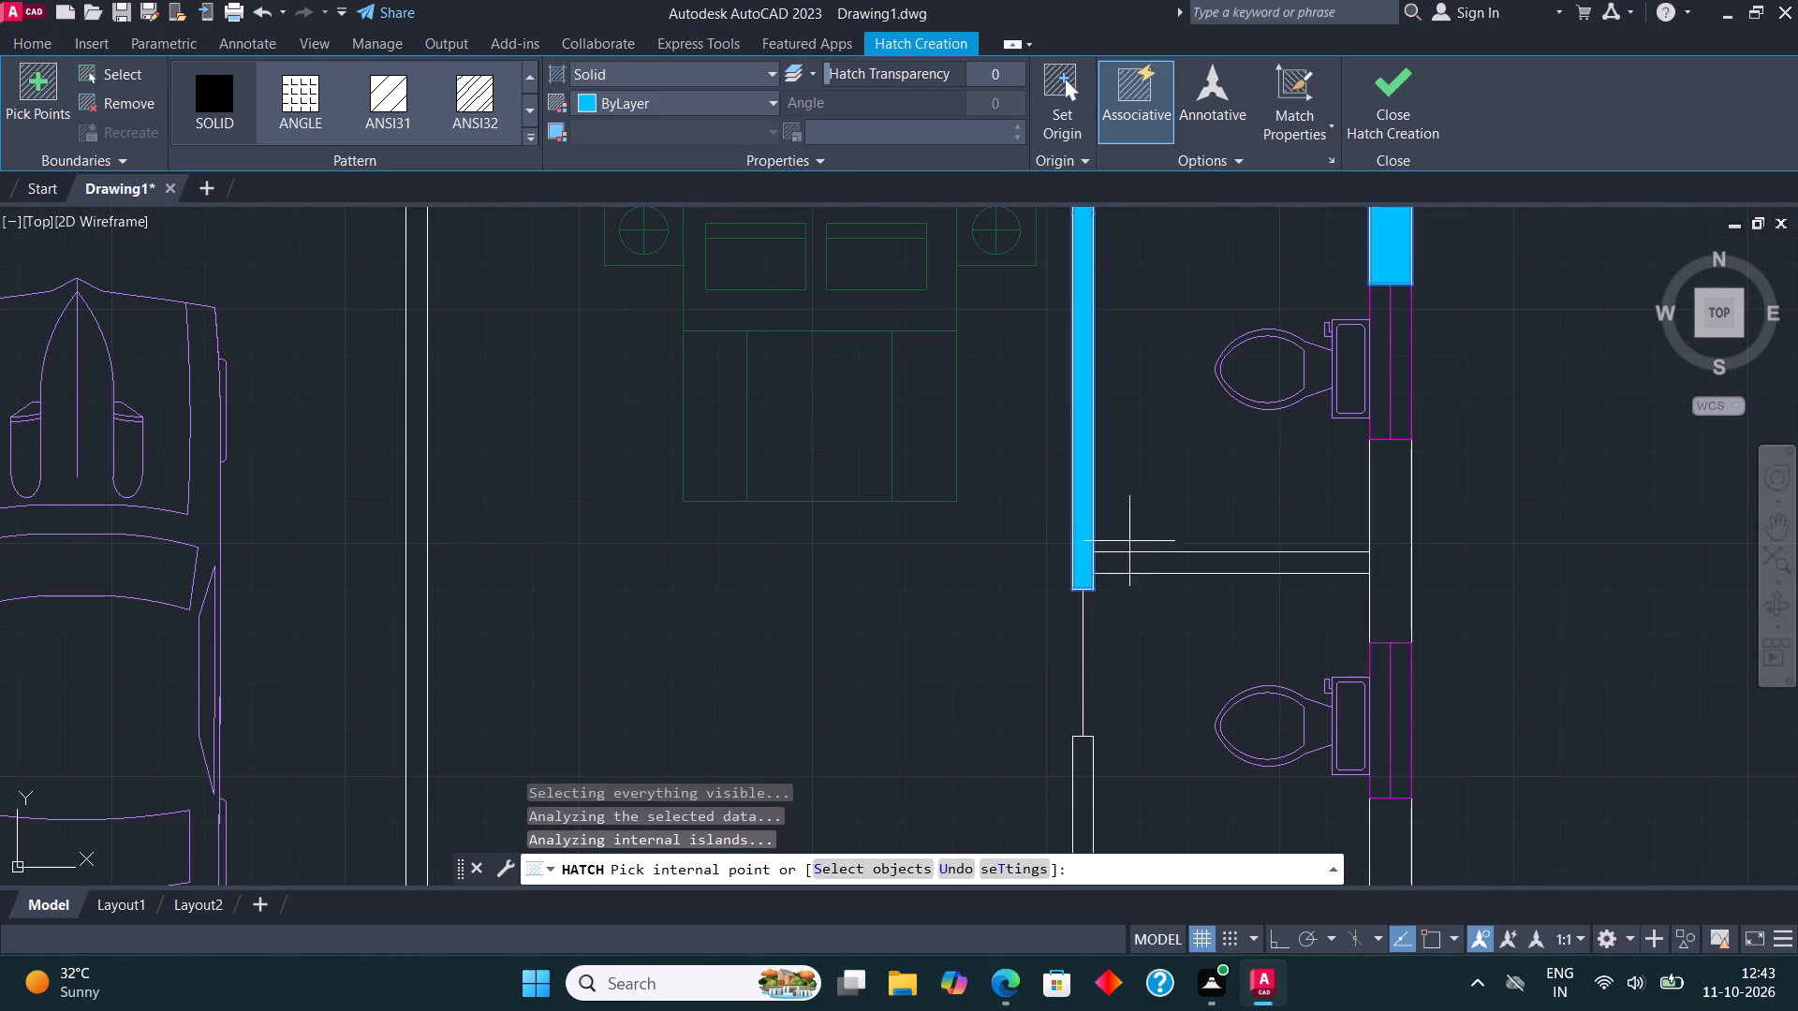
pyautogui.click(1137, 557)
pyautogui.click(1386, 526)
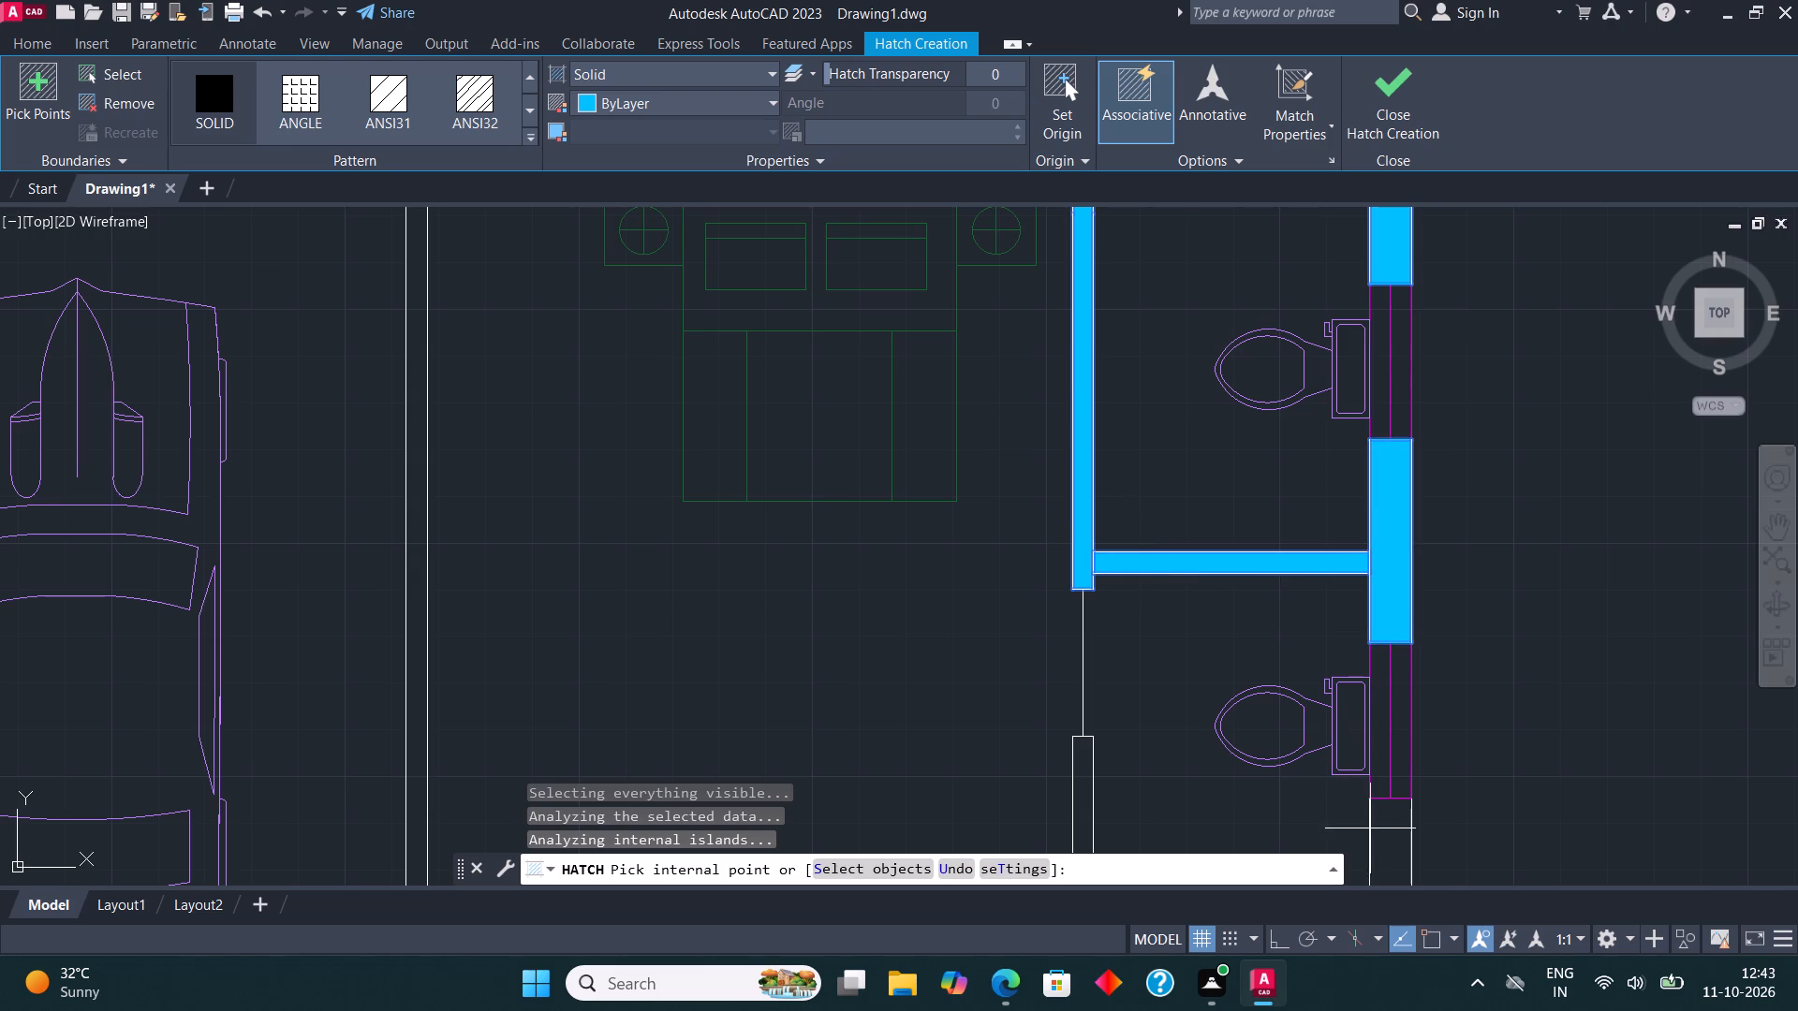
pyautogui.click(1385, 831)
pyautogui.scroll(-2, 1240, 451)
pyautogui.scroll(3, 1217, 601)
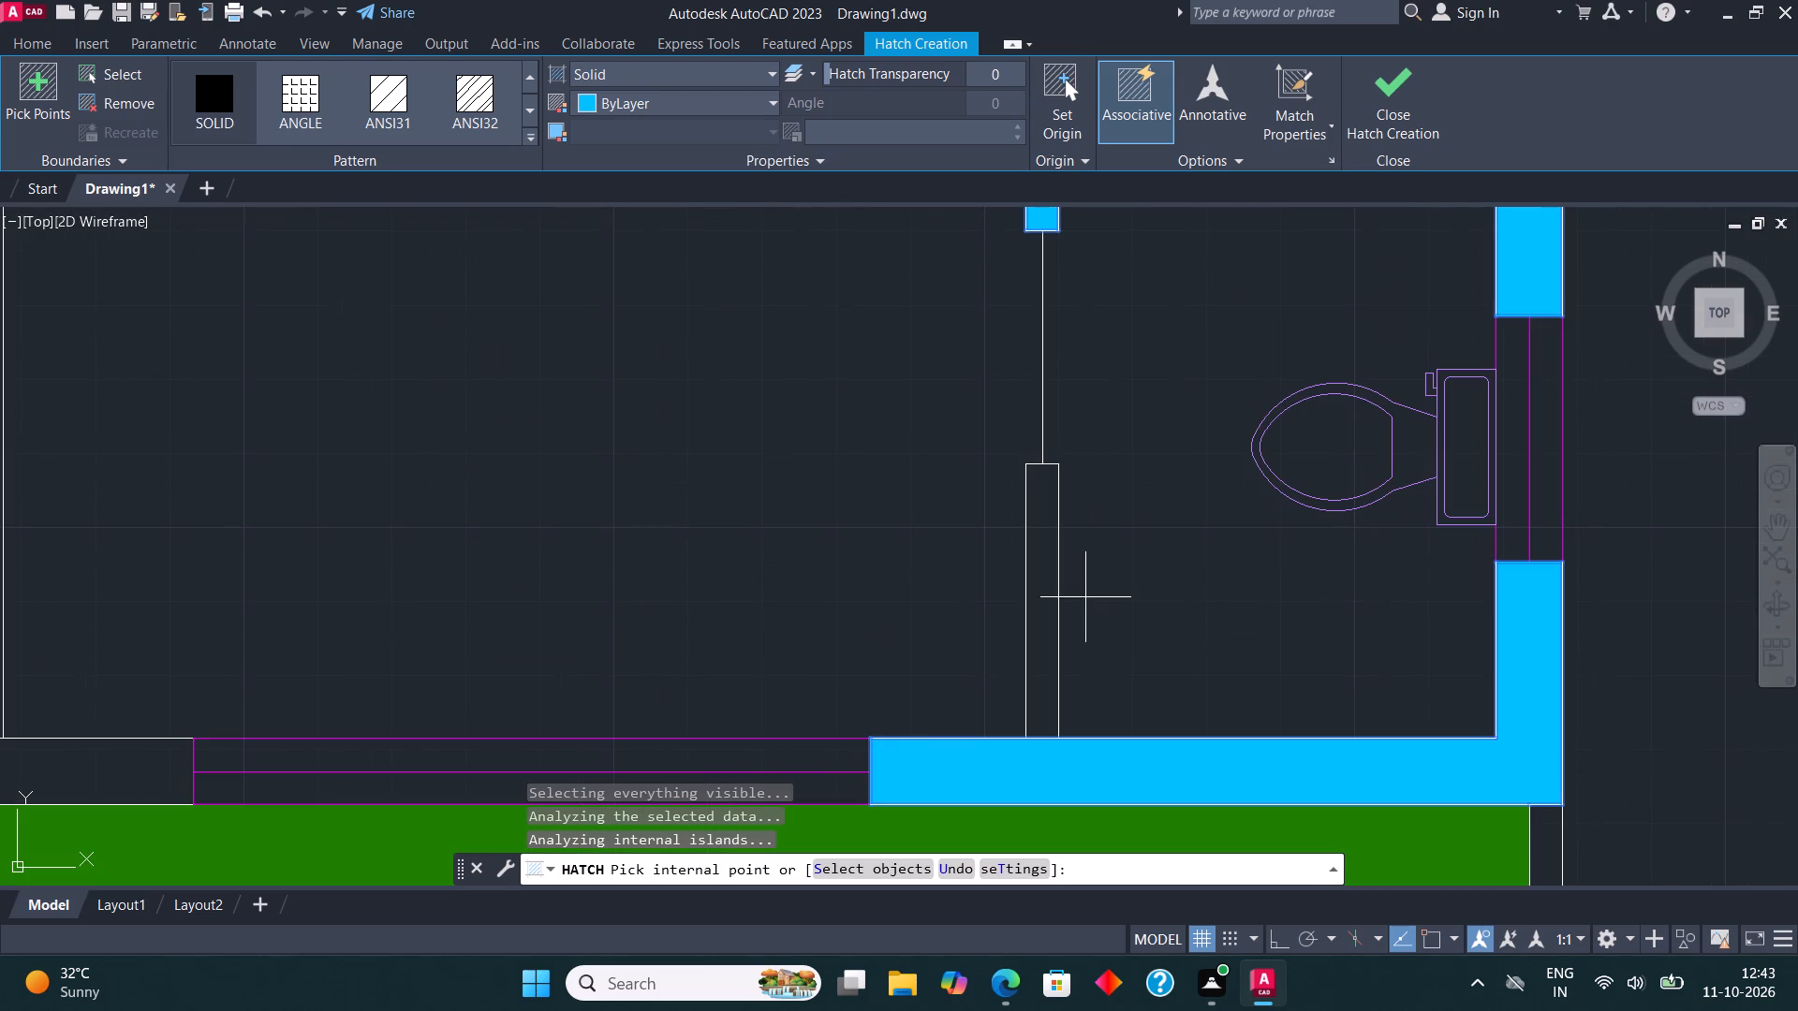
pyautogui.click(1042, 555)
pyautogui.scroll(-2, 1107, 428)
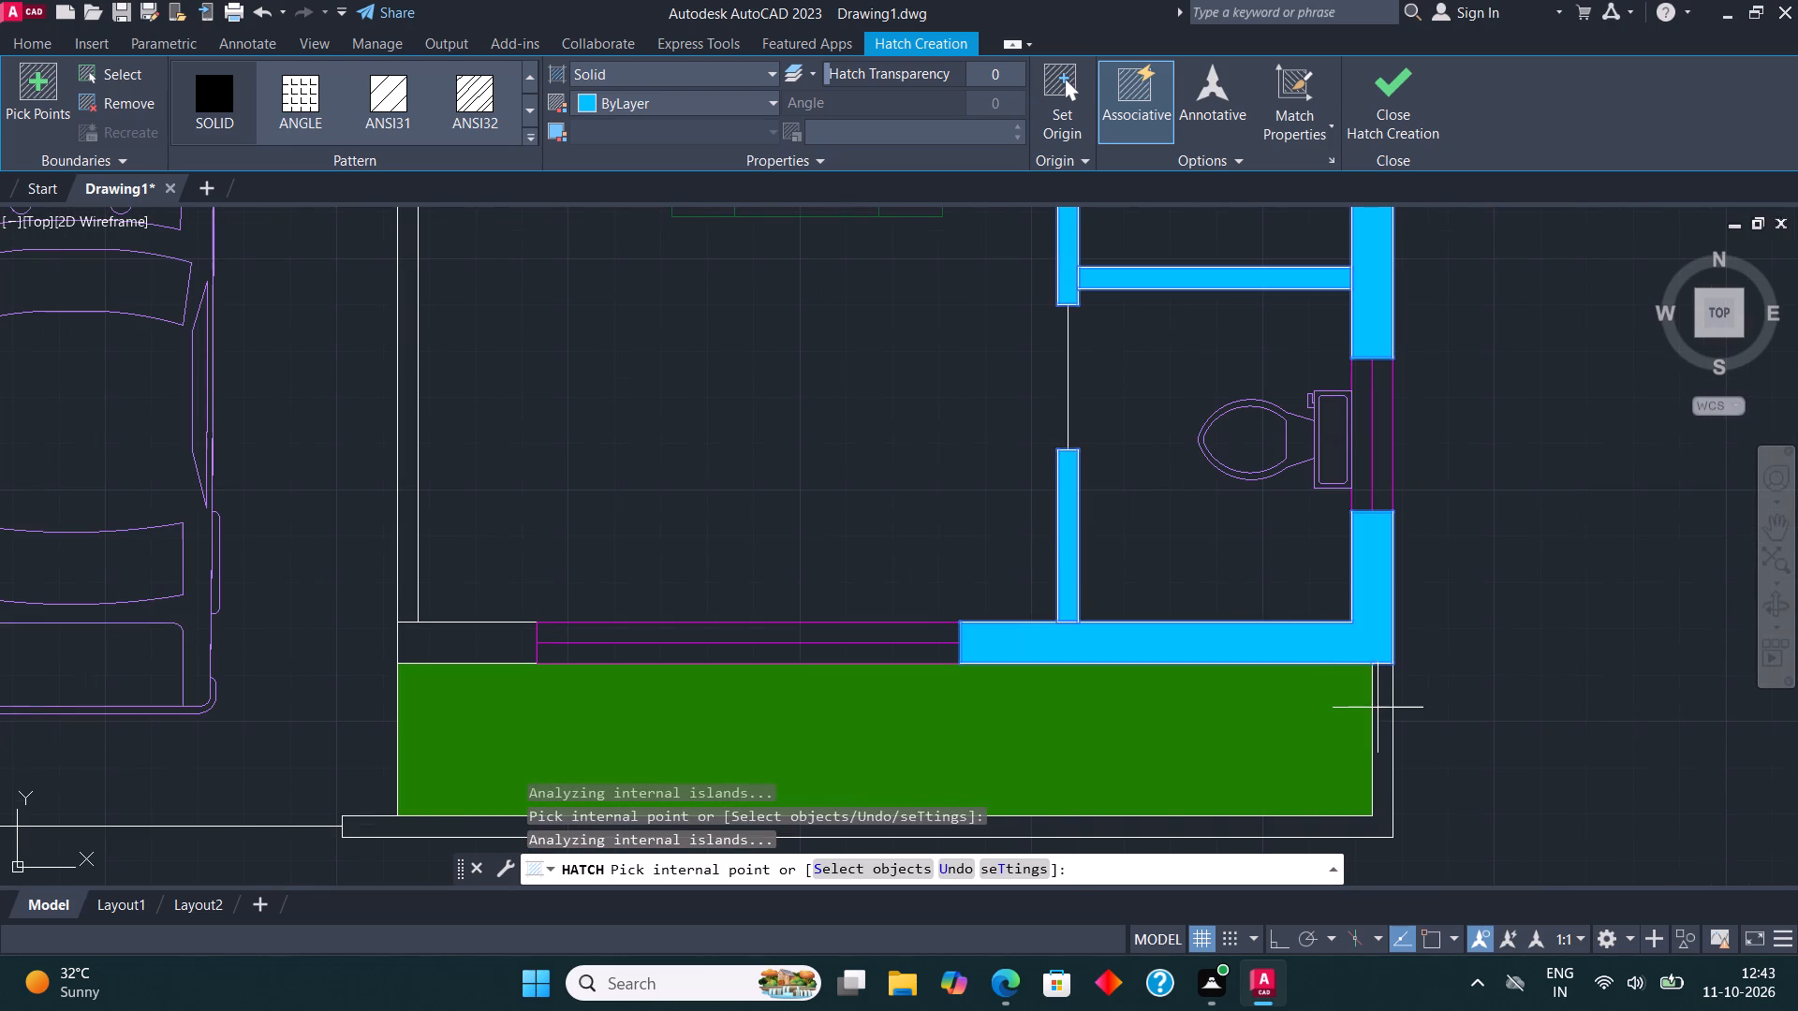
# Solid-hatch the boundary wall around the grass strip, the porch's outer wall and the wall between the porch and the lower bedroom.
pyautogui.click(1378, 708)
pyautogui.scroll(-3, 1328, 428)
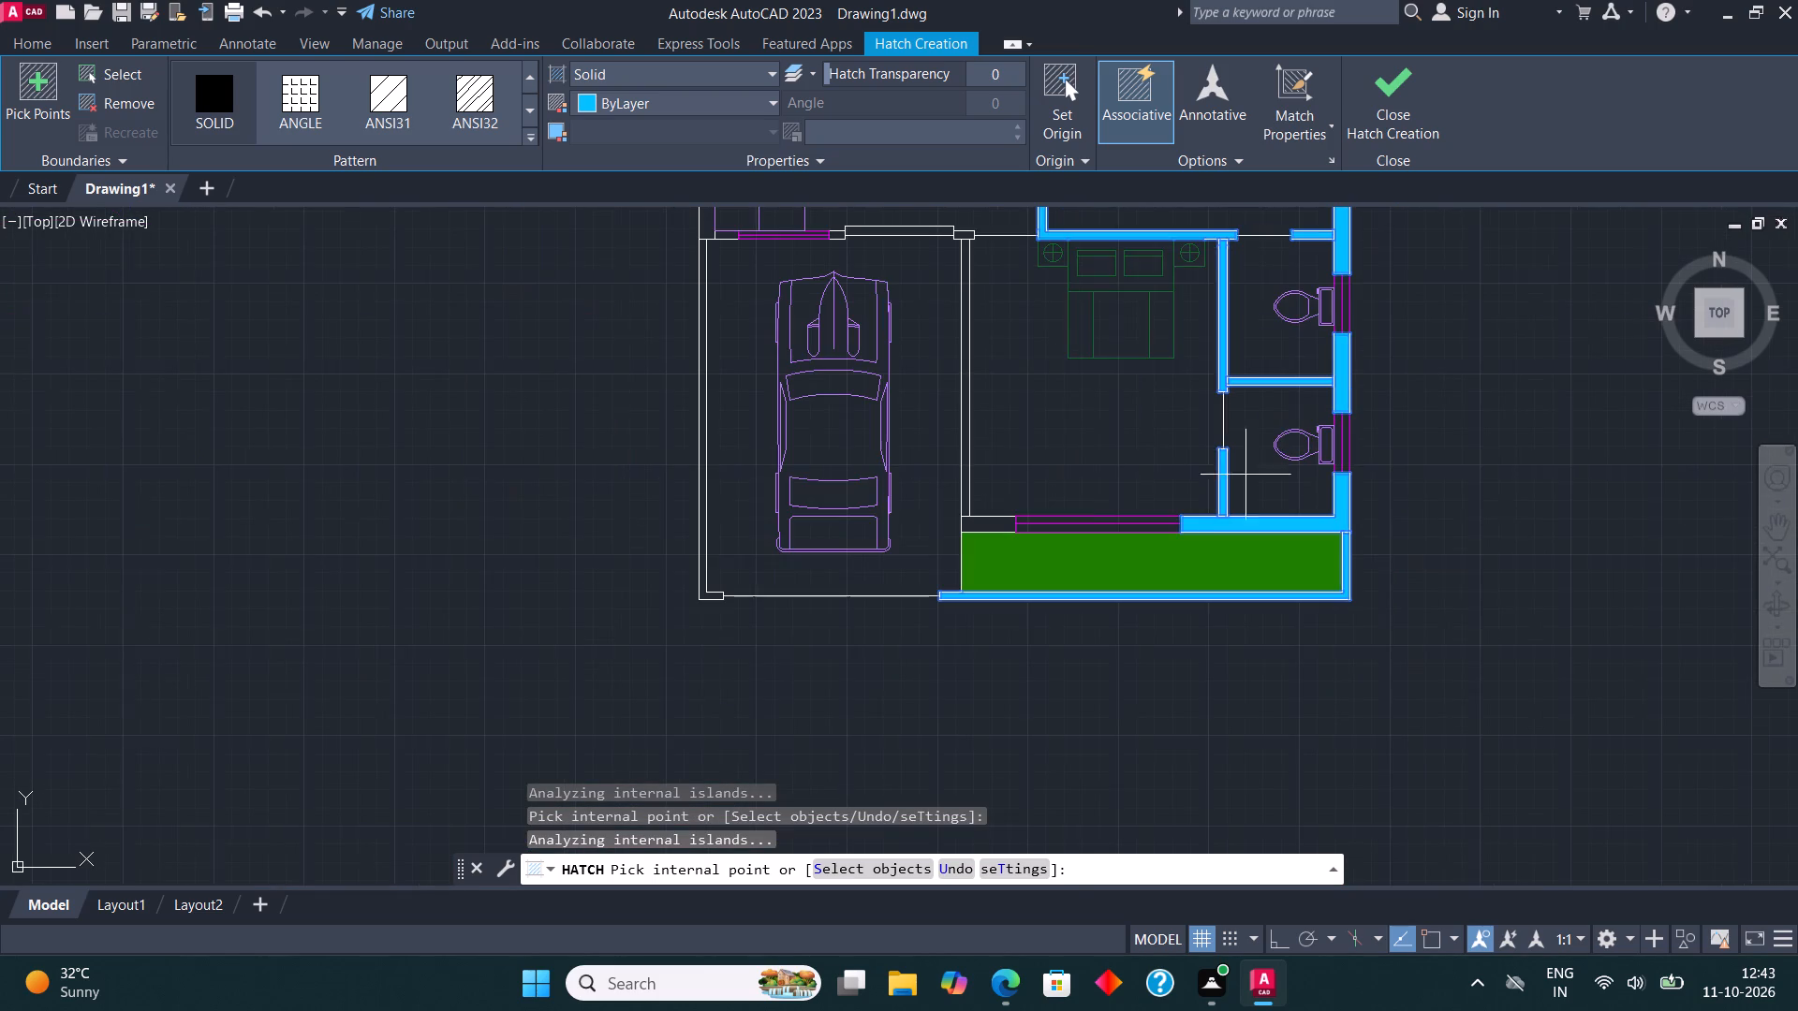
pyautogui.scroll(2, 656, 481)
pyautogui.click(768, 468)
pyautogui.scroll(-2, 786, 562)
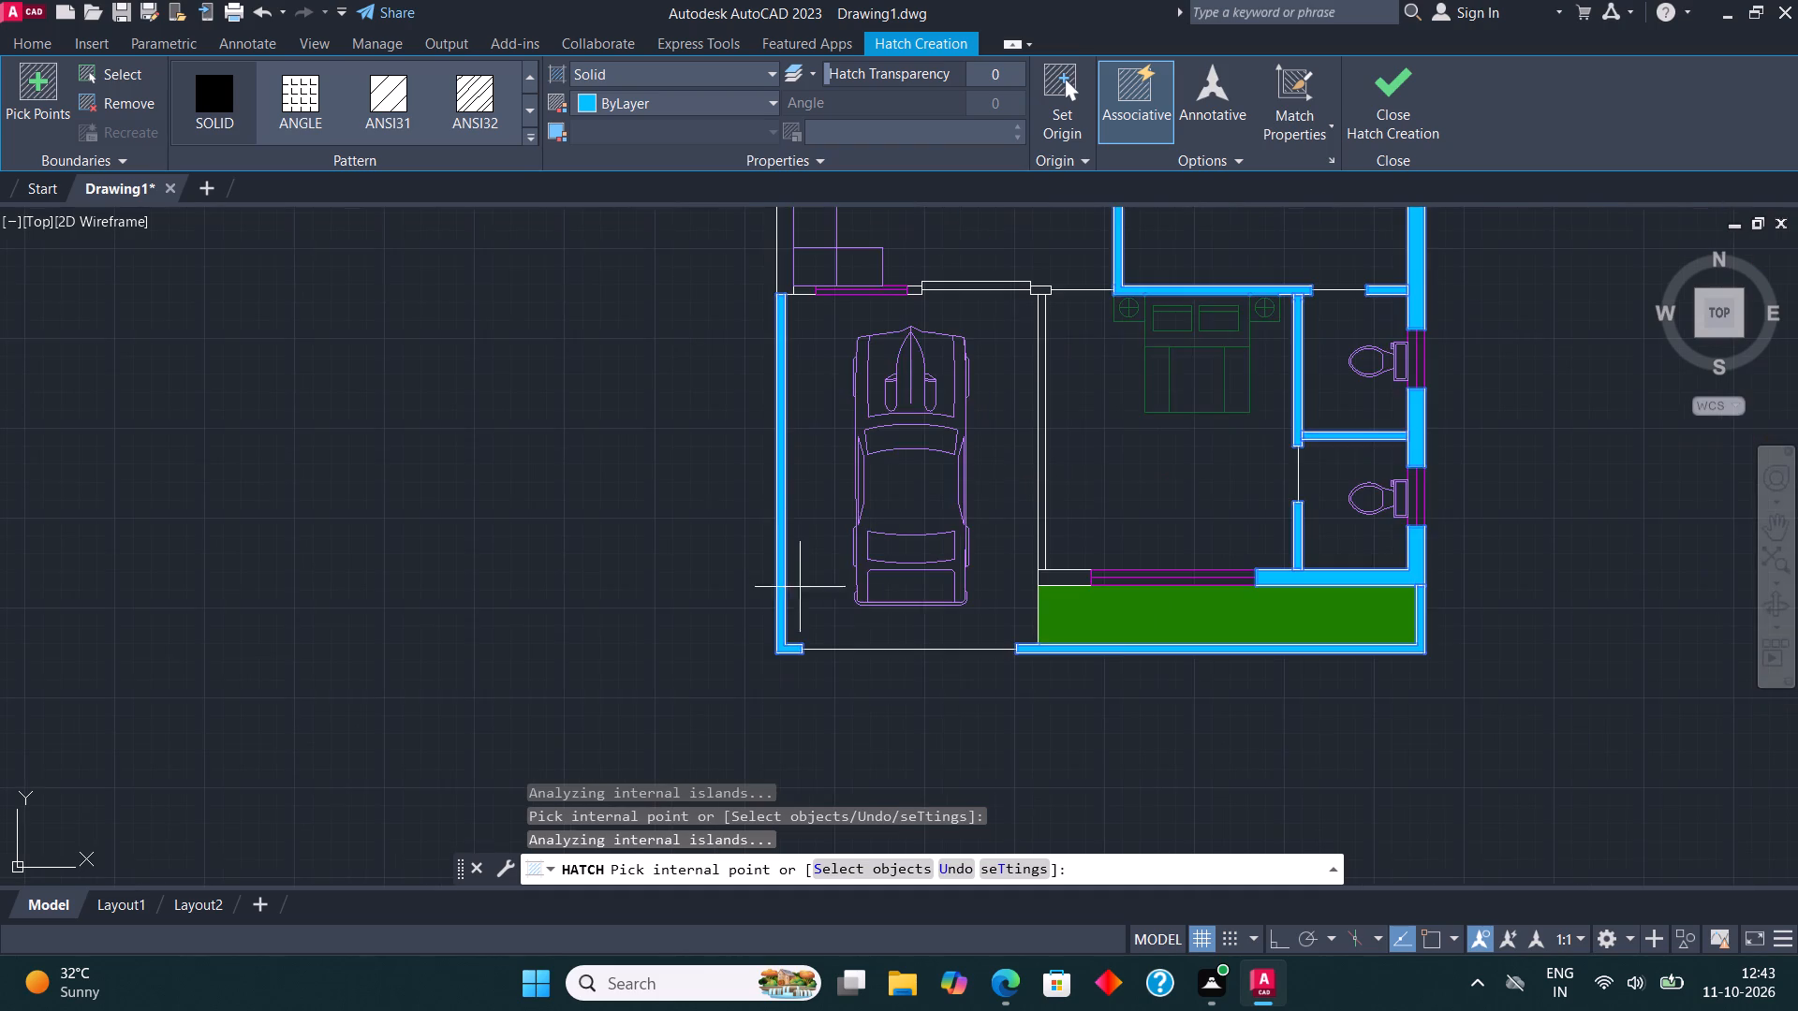
pyautogui.scroll(2, 1059, 433)
pyautogui.click(1010, 494)
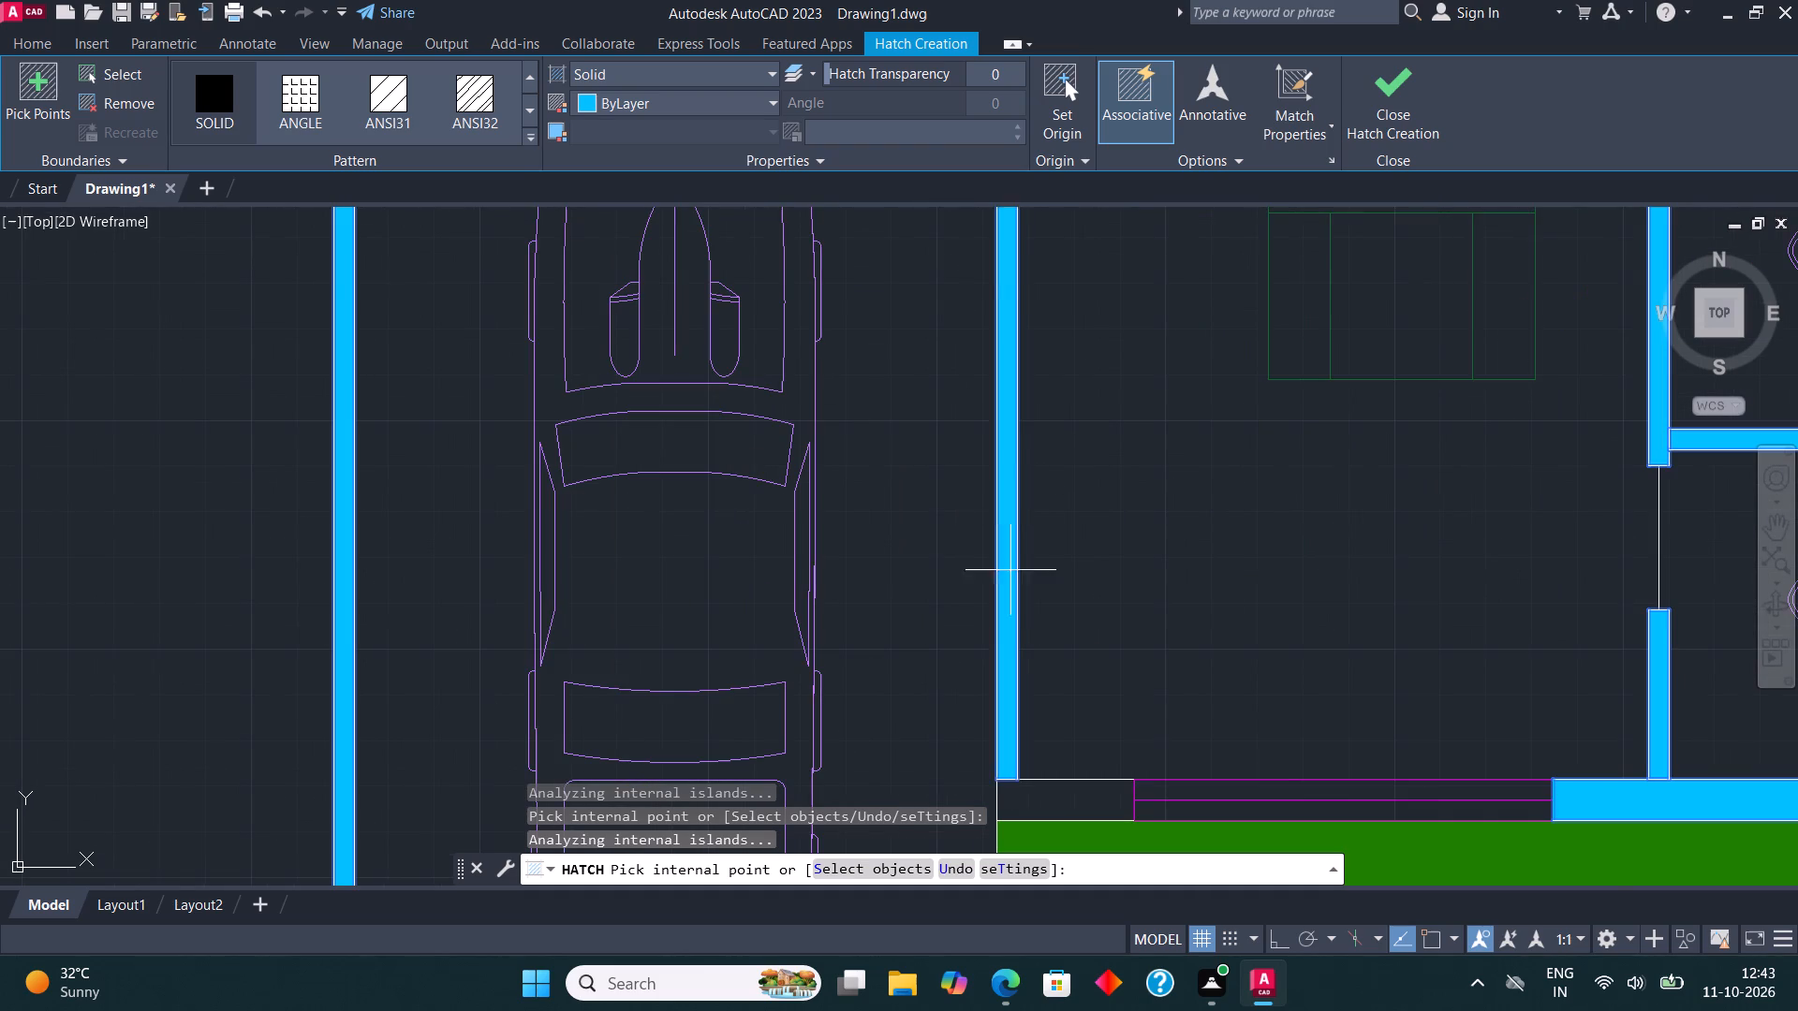
# Solid-hatch the wall pieces between the porch and living room beside the door and window, plus the living room's lower outer wall.
pyautogui.scroll(-2, 1010, 633)
pyautogui.scroll(2, 962, 407)
pyautogui.click(950, 407)
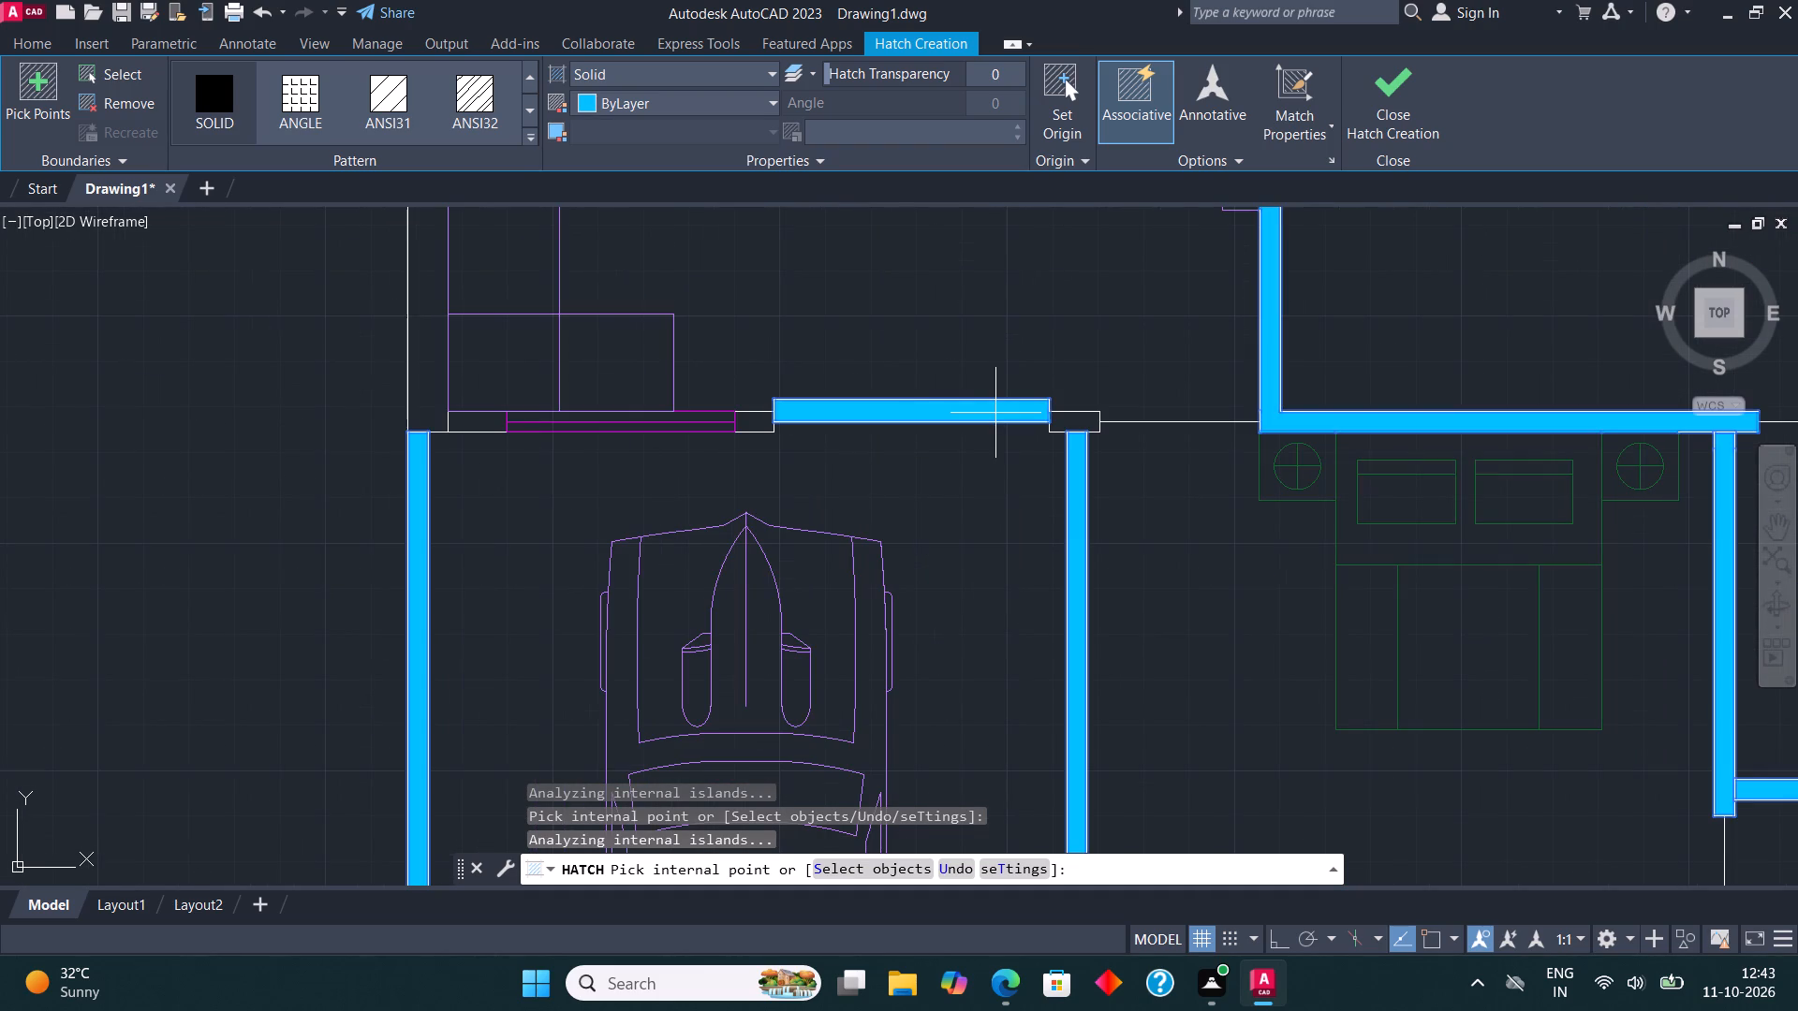
pyautogui.hotkey('ctrl', 'z')
pyautogui.click(1080, 421)
pyautogui.click(747, 415)
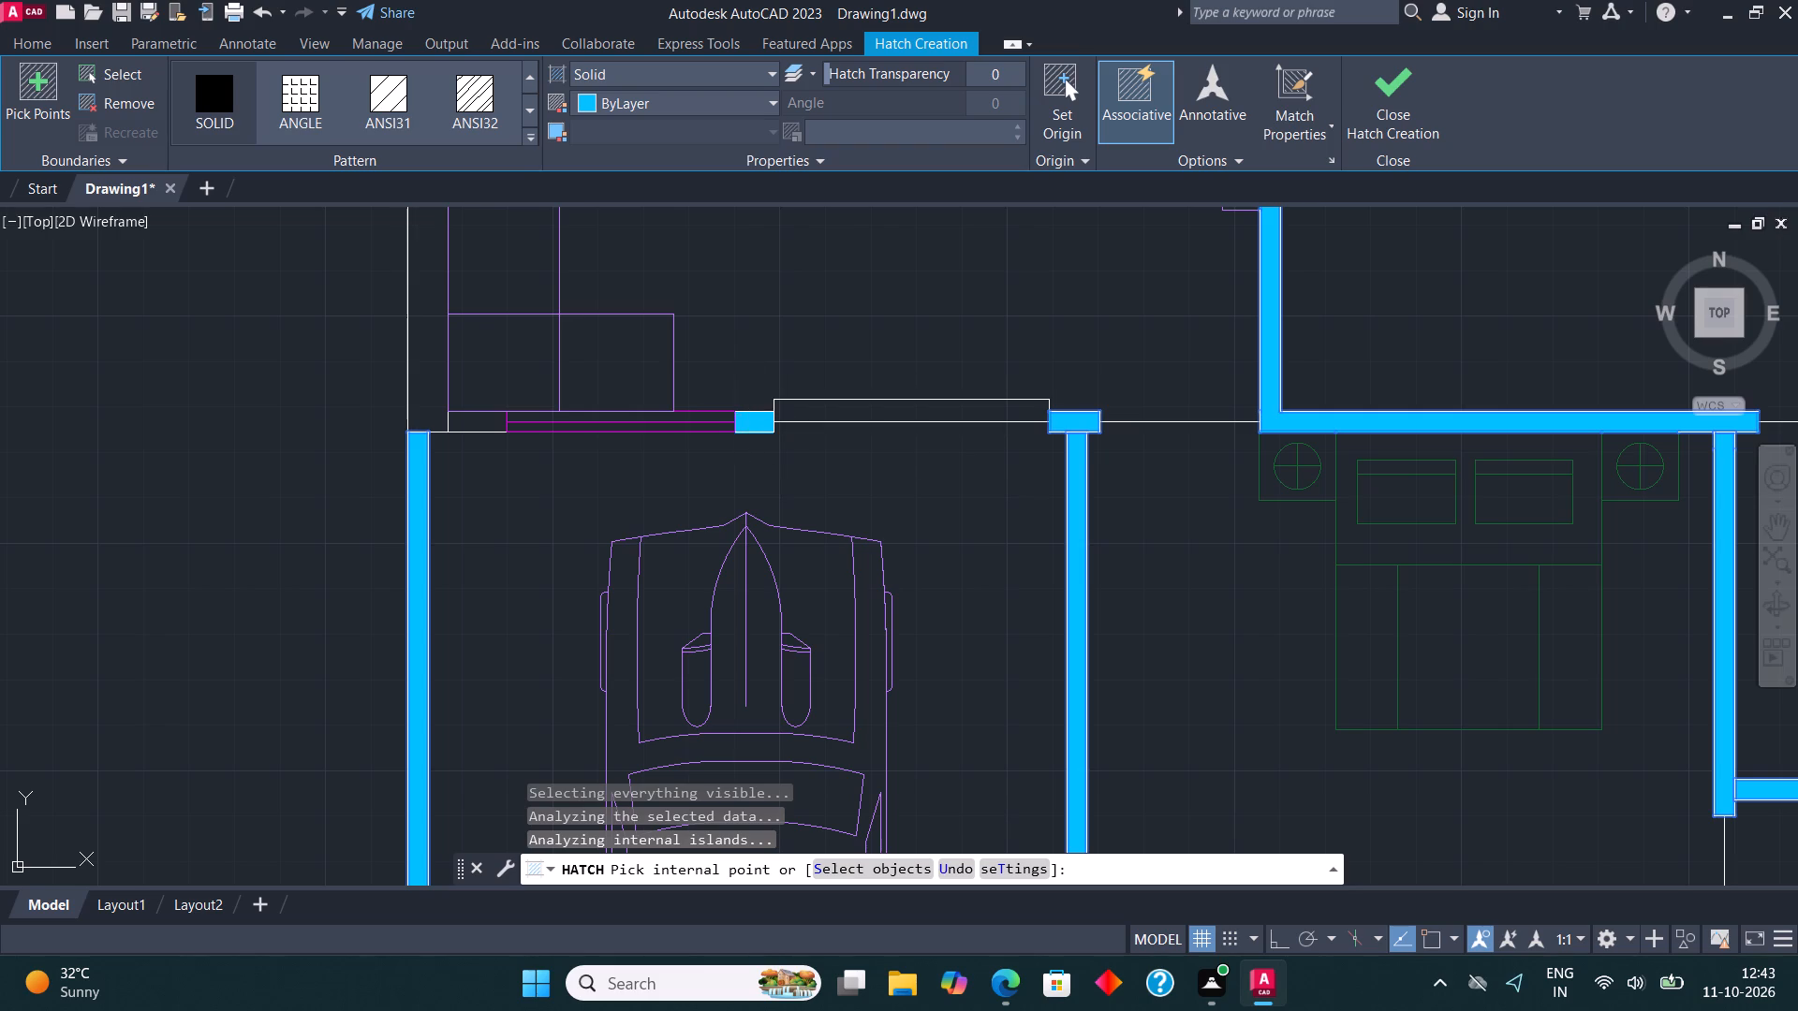
pyautogui.click(472, 425)
pyautogui.click(429, 385)
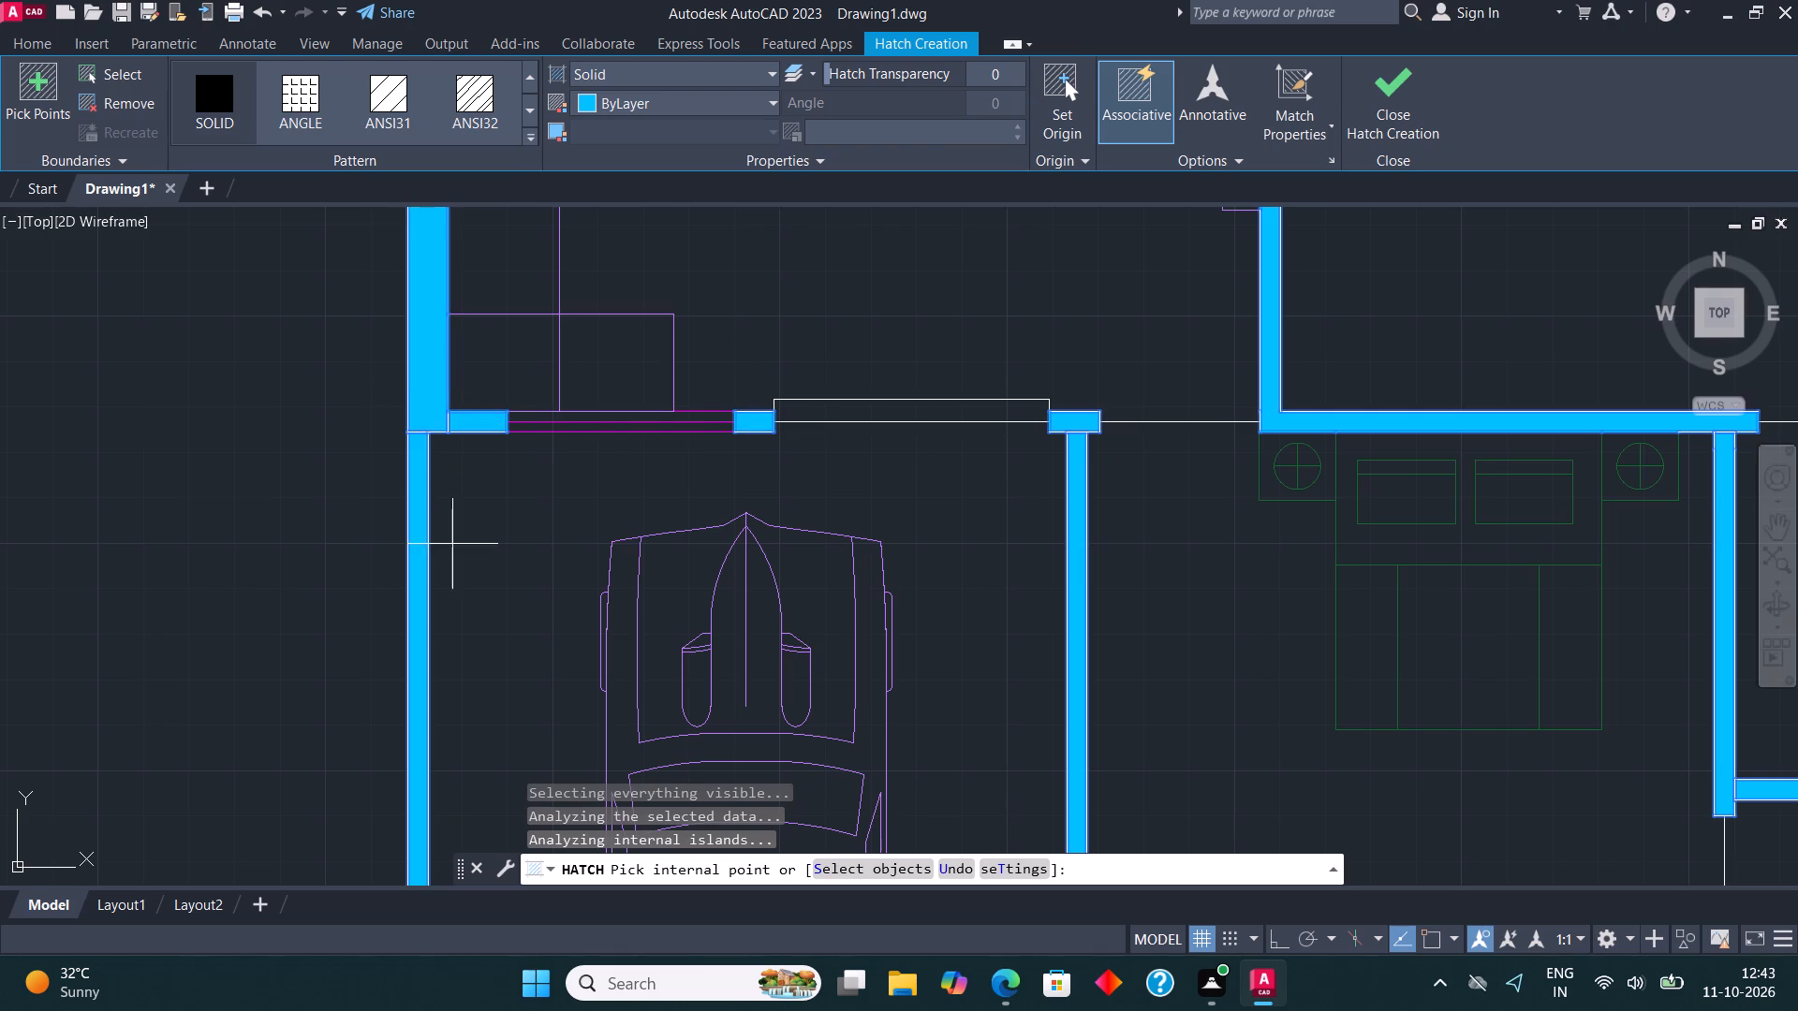
# Solid-hatch the outer wall beside the orange unit and the short partition between the dining area and living room.
pyautogui.scroll(-3, 477, 625)
pyautogui.scroll(3, 472, 411)
pyautogui.click(439, 353)
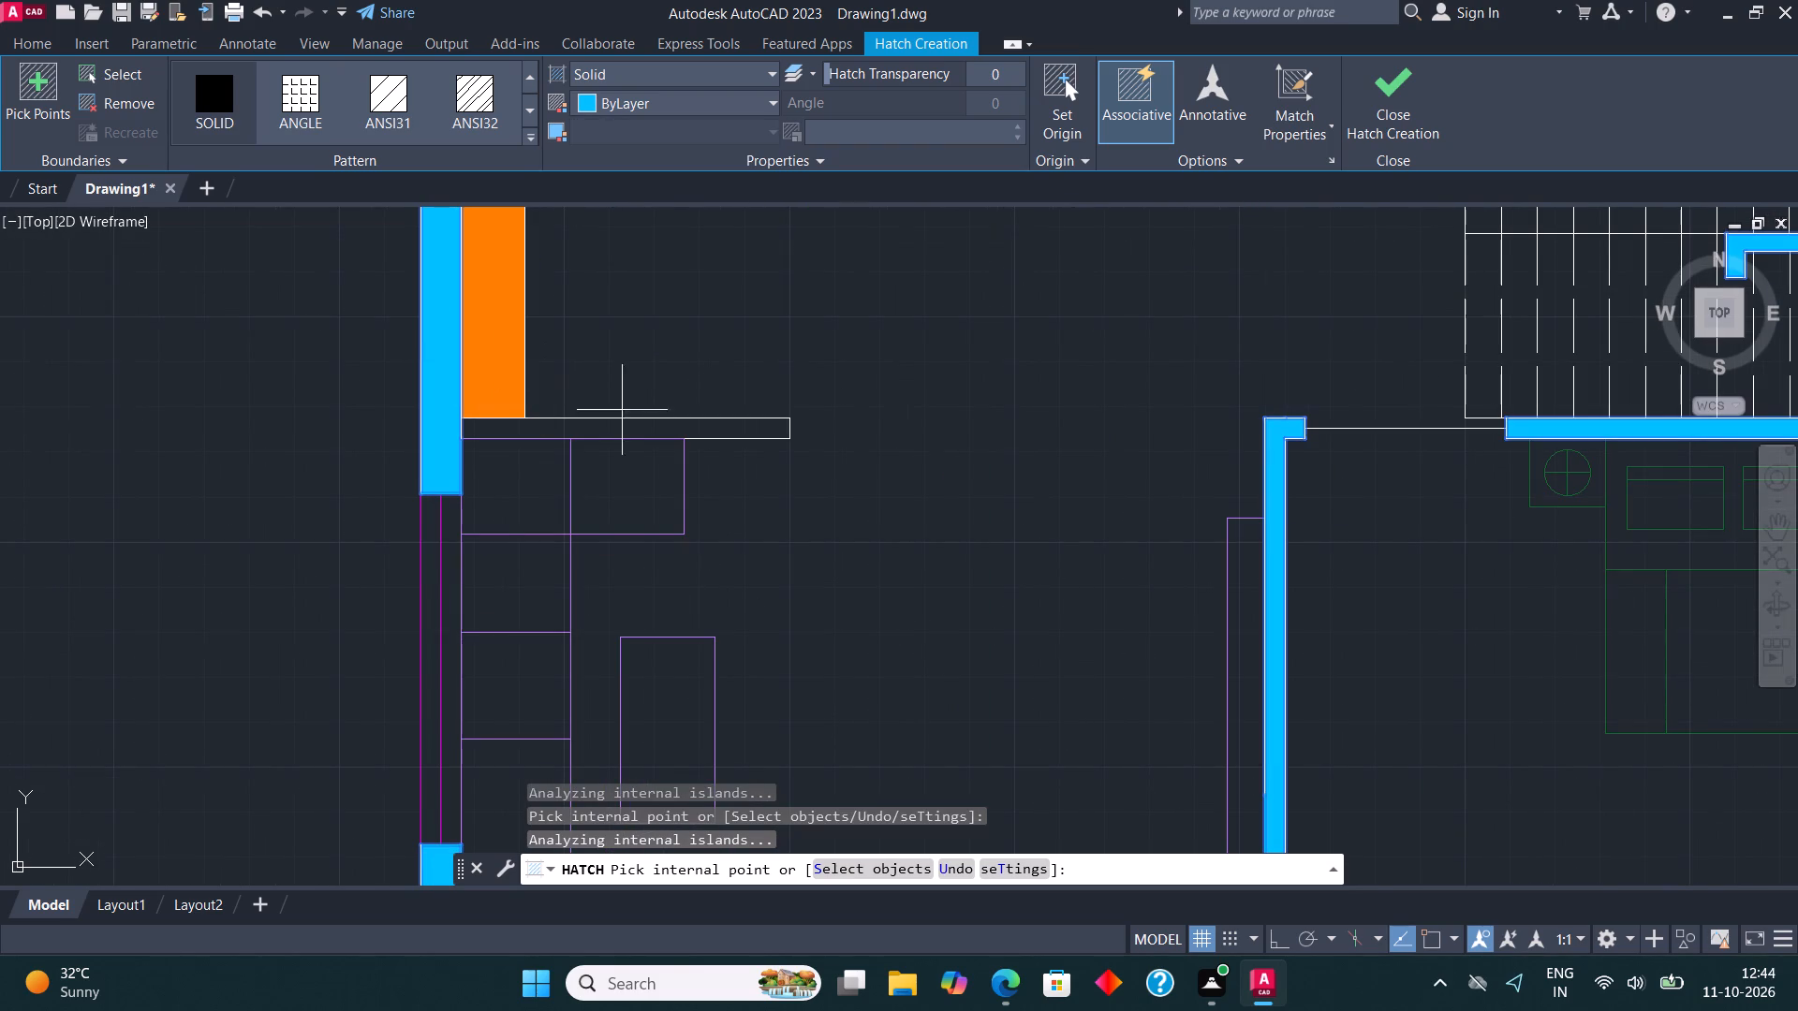
pyautogui.click(628, 423)
pyautogui.scroll(-2, 742, 430)
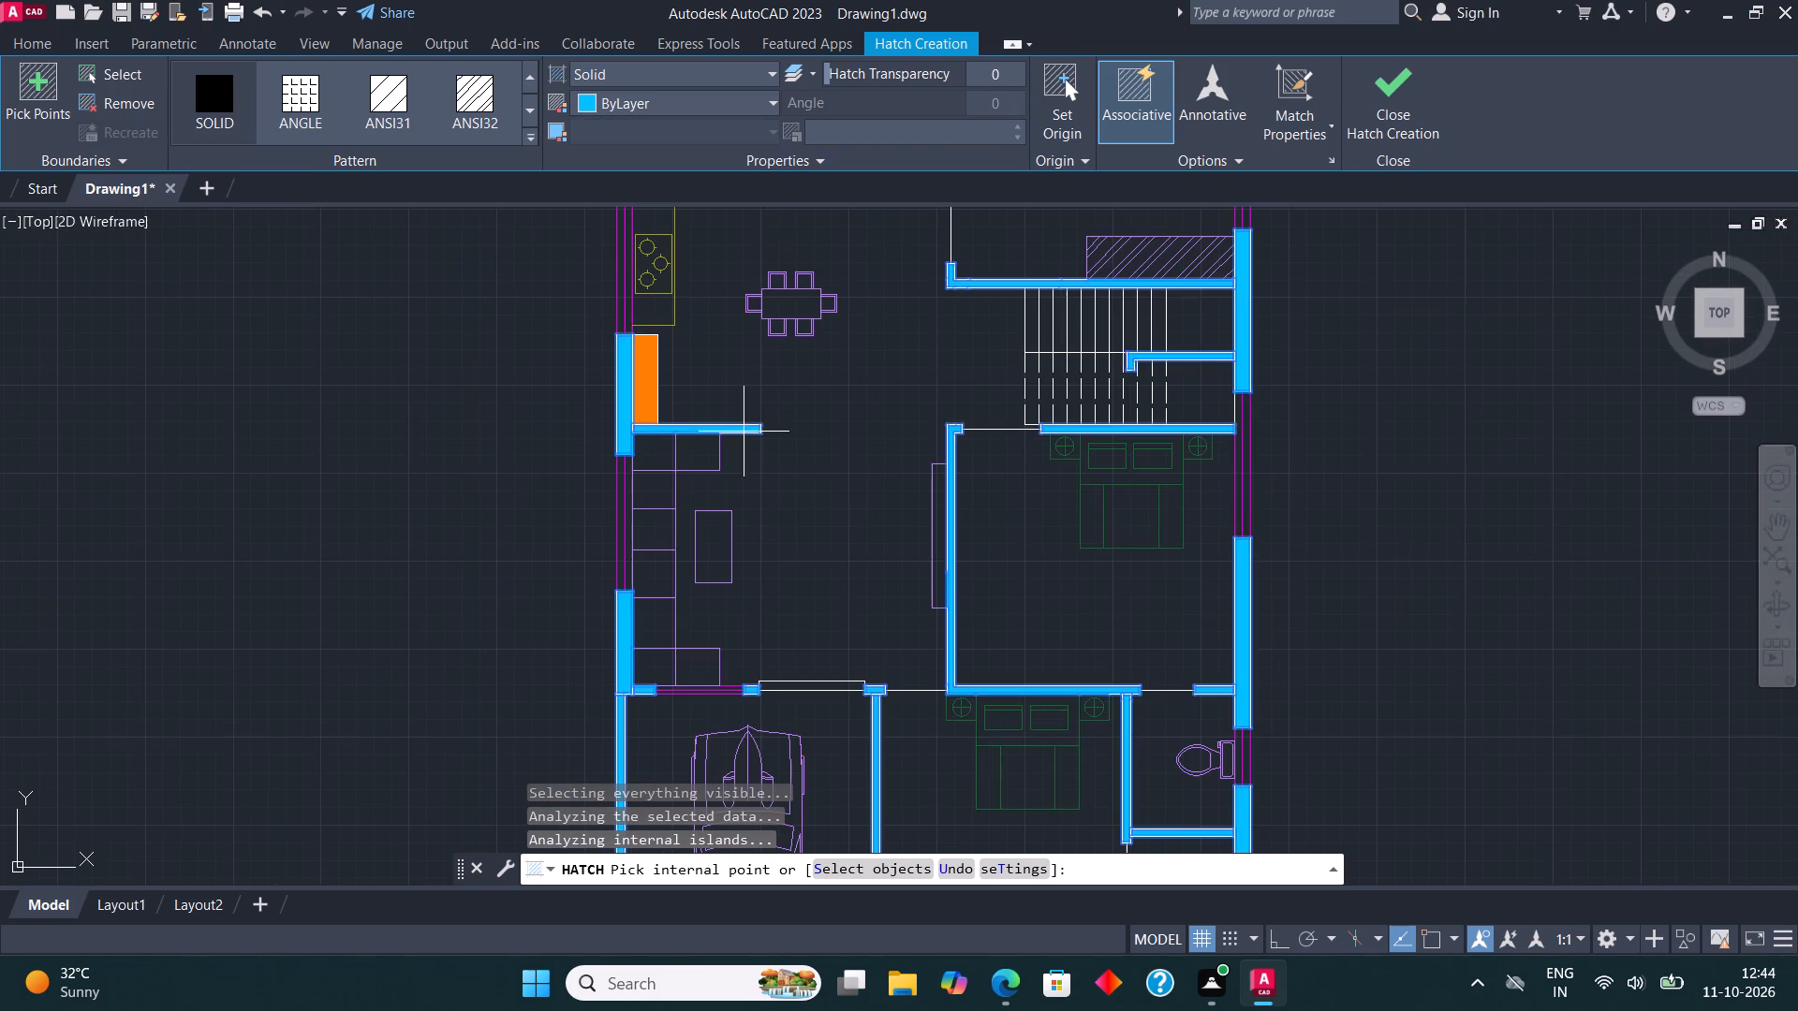
# Finish the solid hatching of the walls.
pyautogui.scroll(-1, 818, 635)
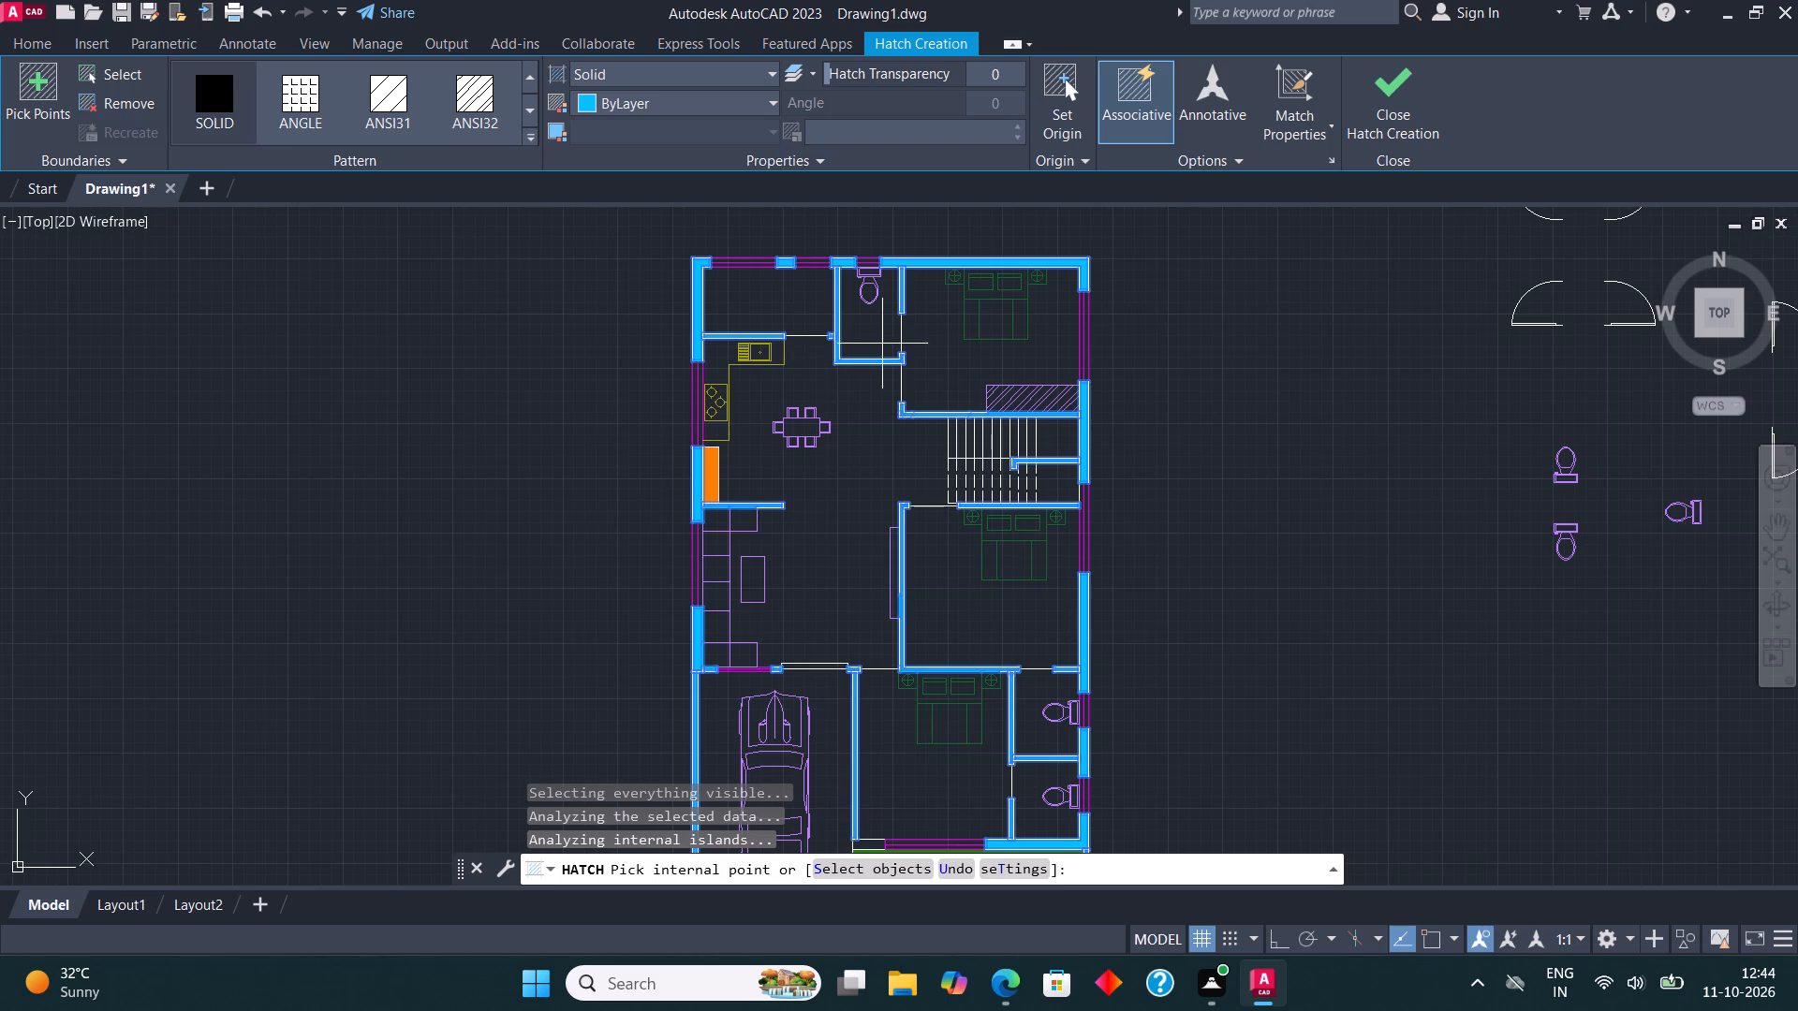
pyautogui.click(1383, 98)
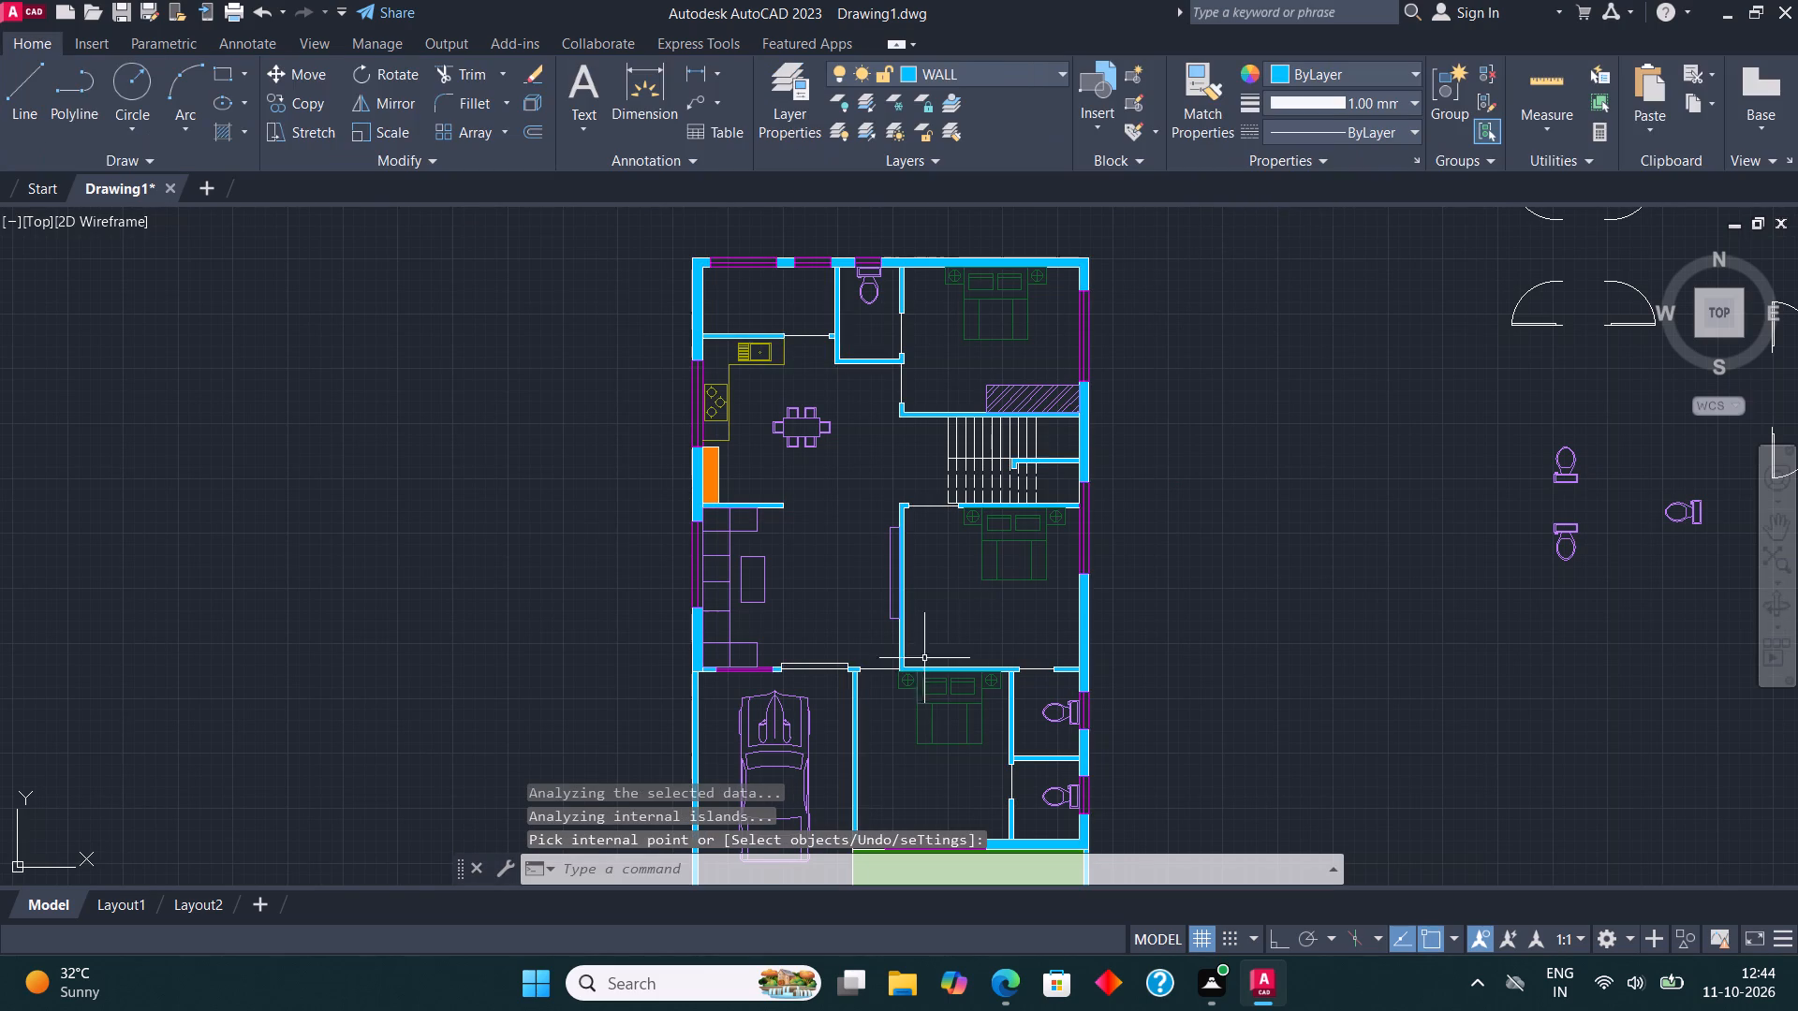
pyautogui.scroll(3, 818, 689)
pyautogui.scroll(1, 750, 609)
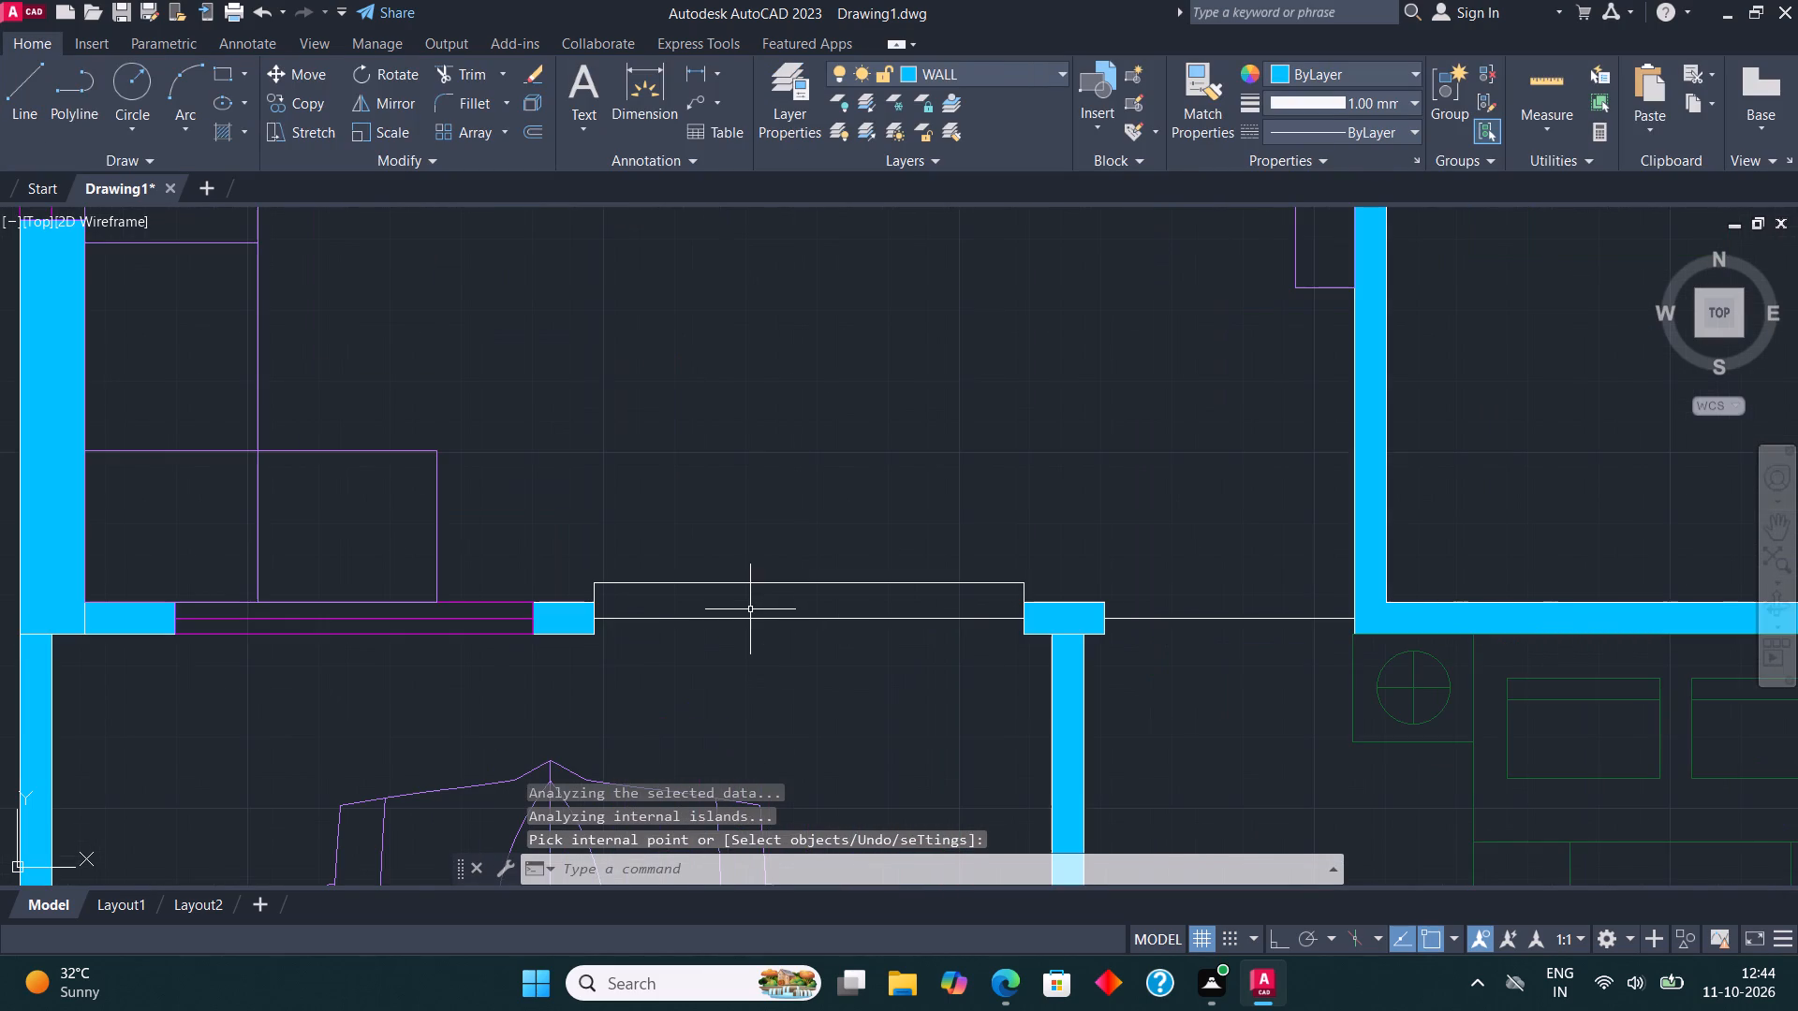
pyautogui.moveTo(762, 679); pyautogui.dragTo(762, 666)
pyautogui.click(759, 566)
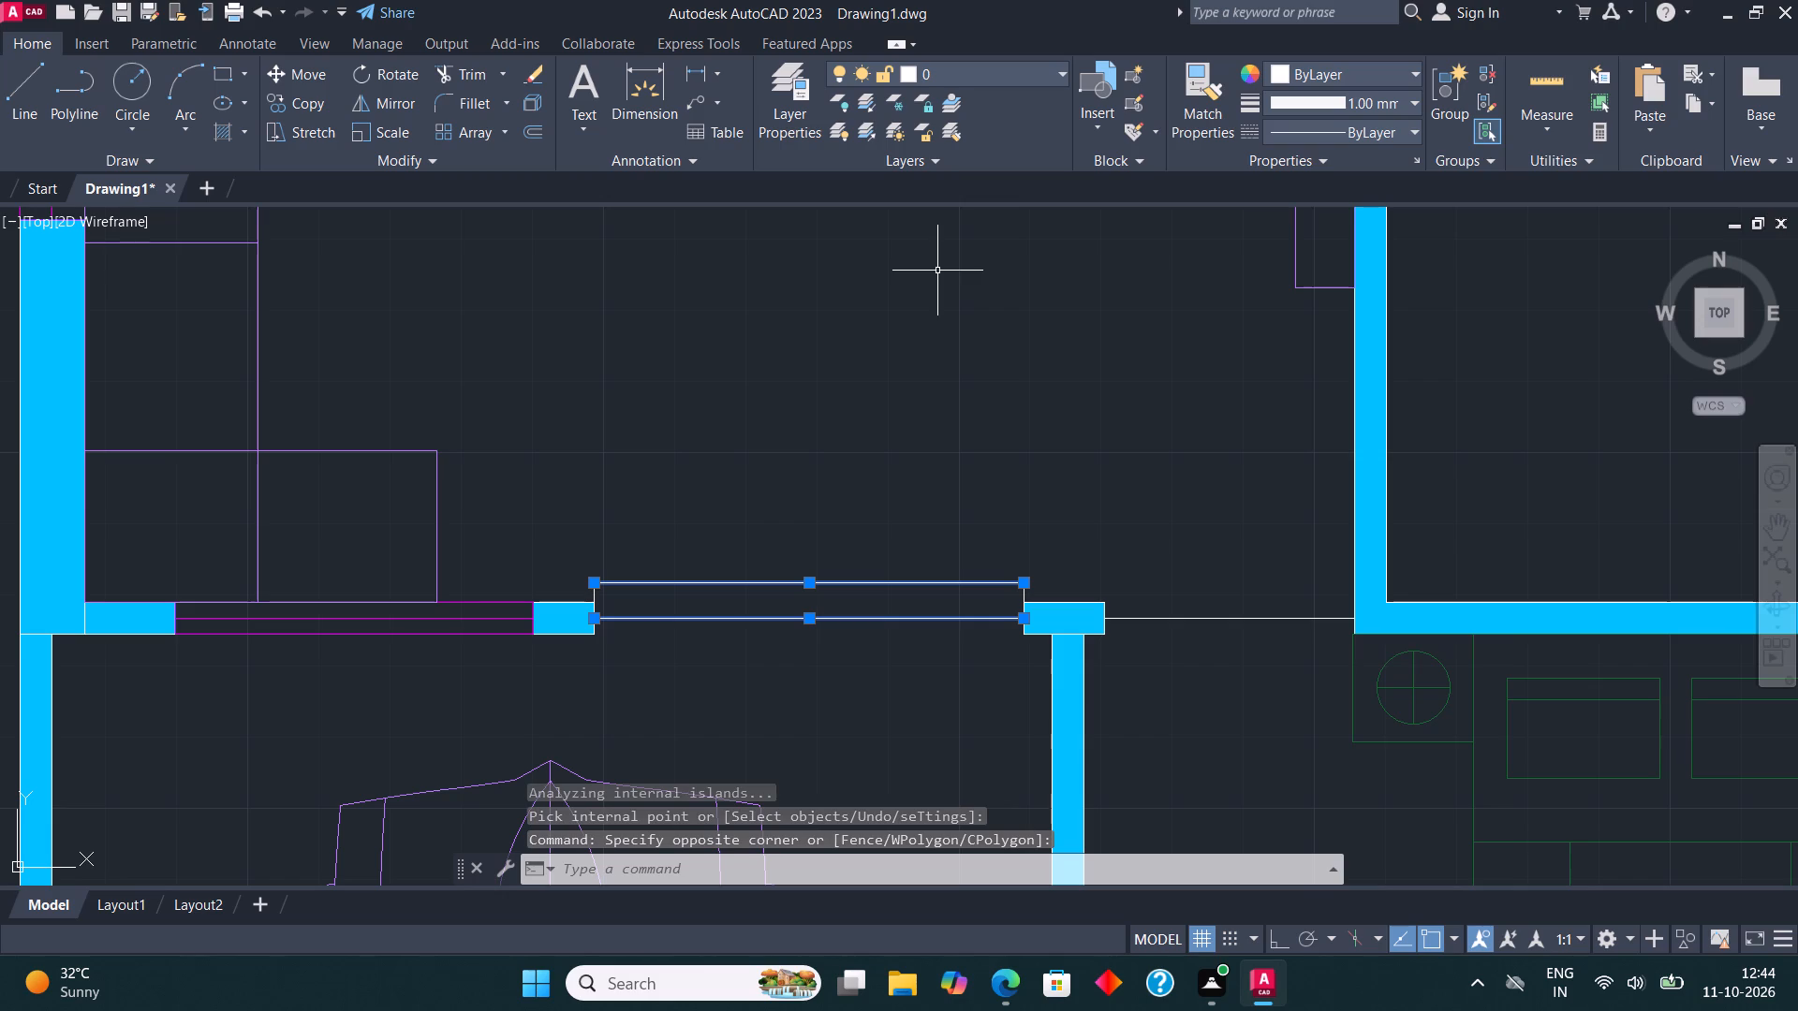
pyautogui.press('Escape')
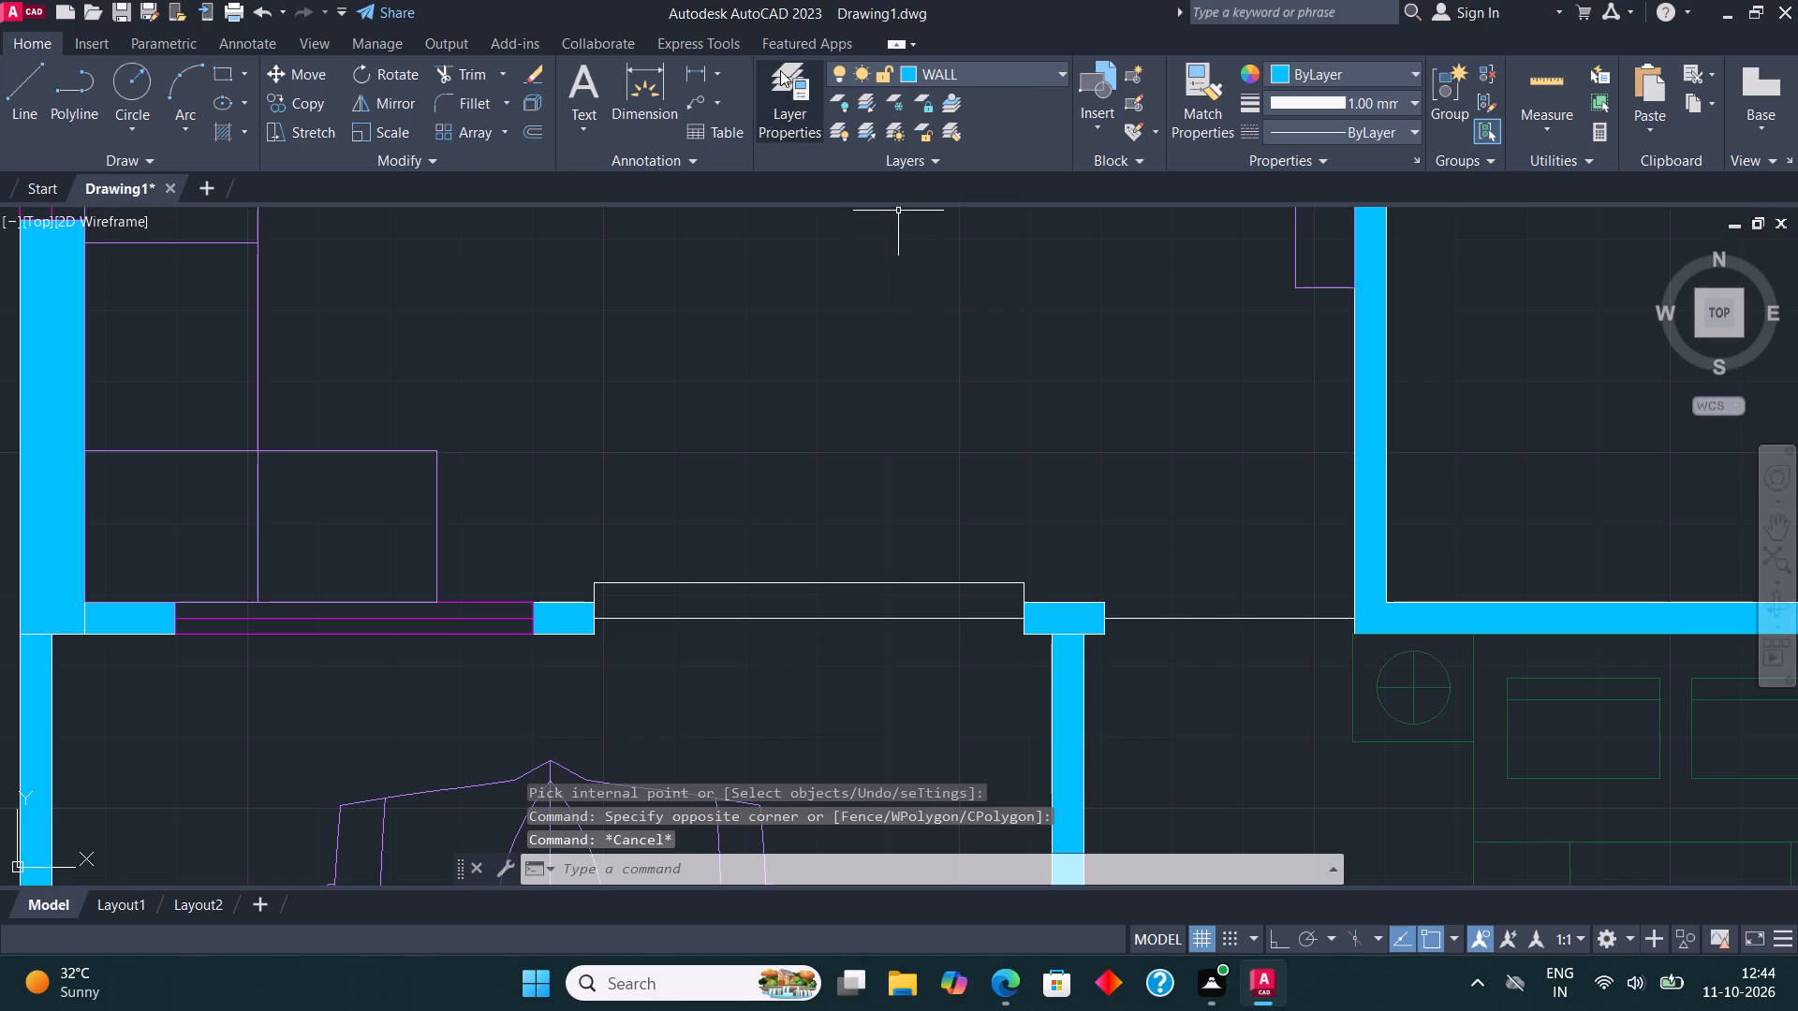
# Create a new layer named TEXT and set its colour to red, index 10.
pyautogui.click(780, 70)
pyautogui.click(206, 101)
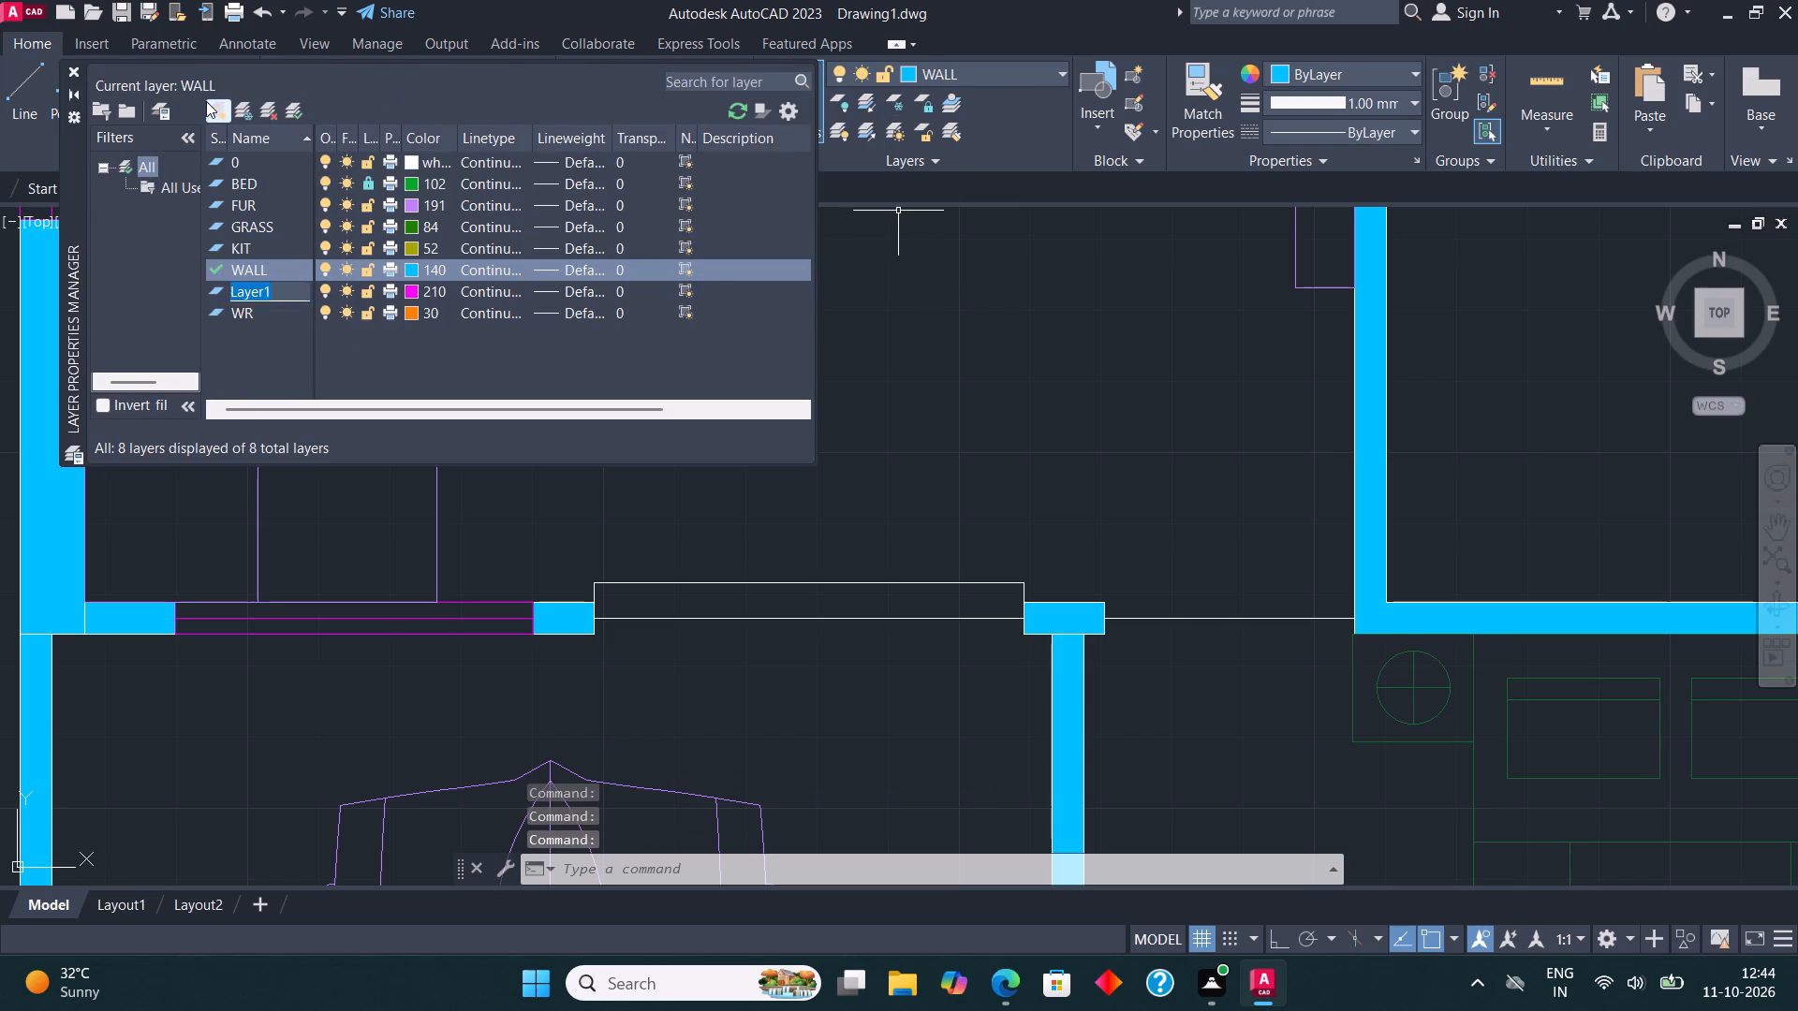
pyautogui.write('TEXT')
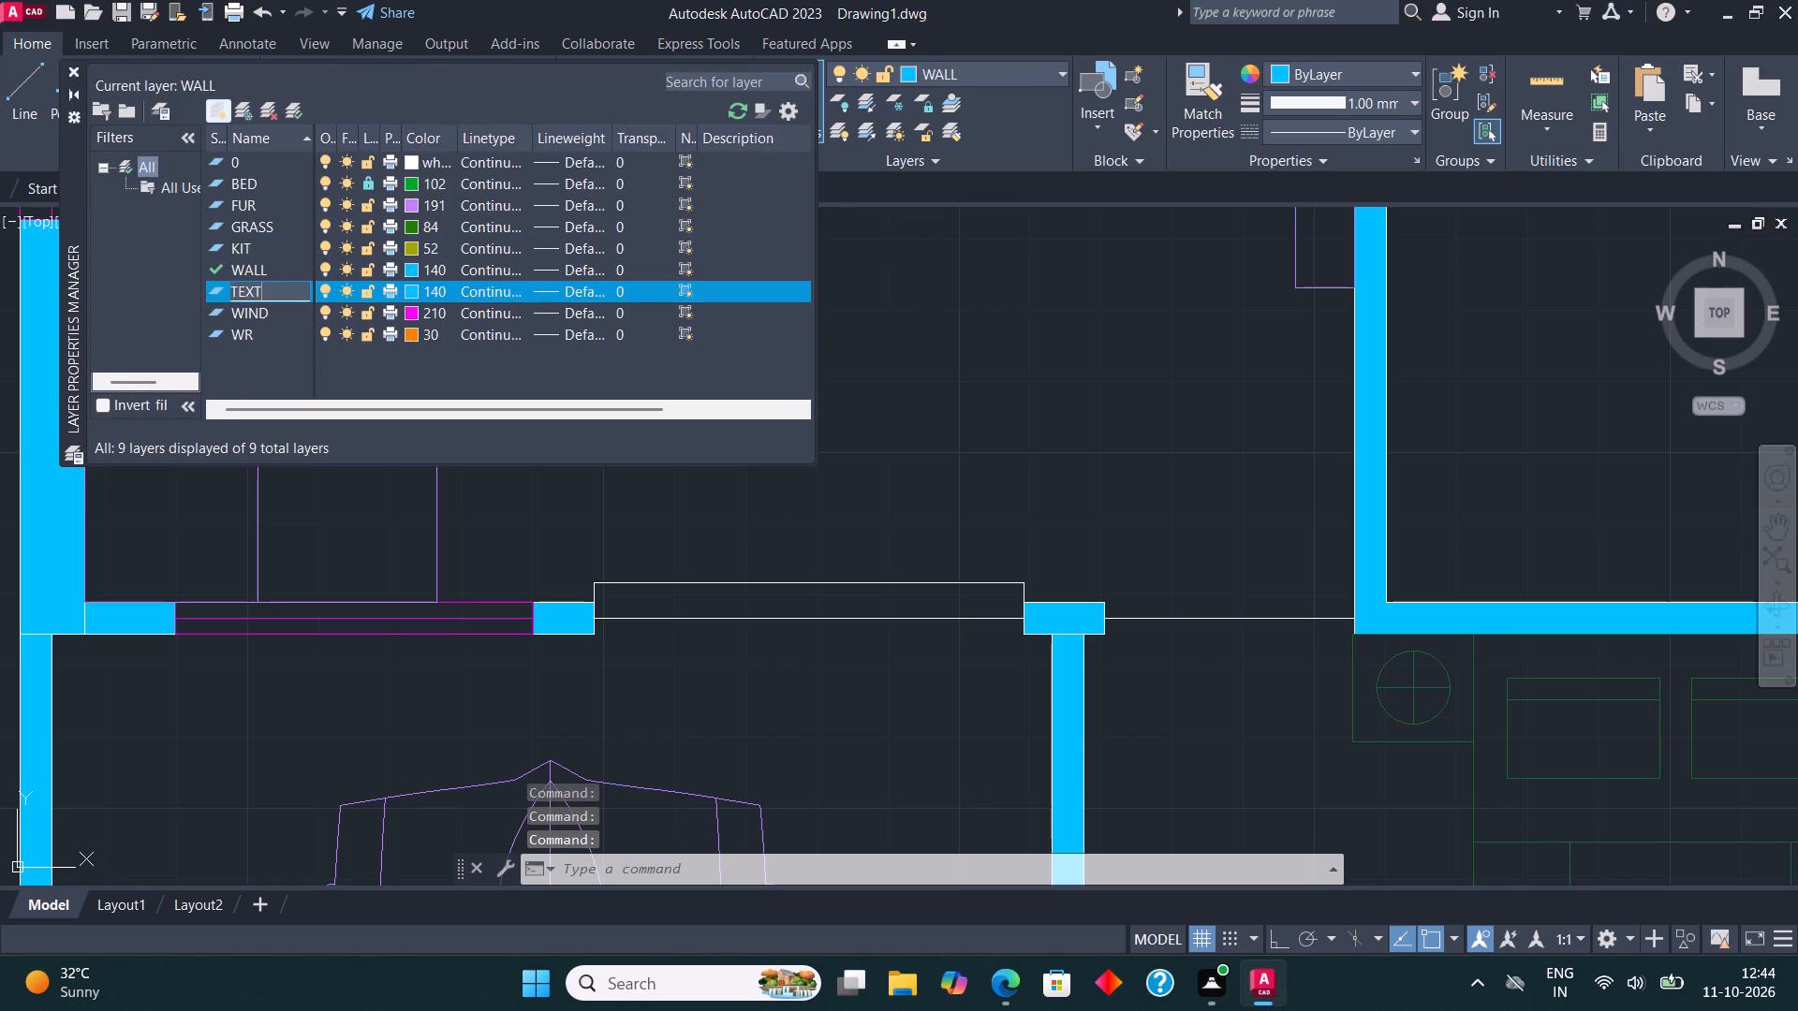
pyautogui.click(409, 296)
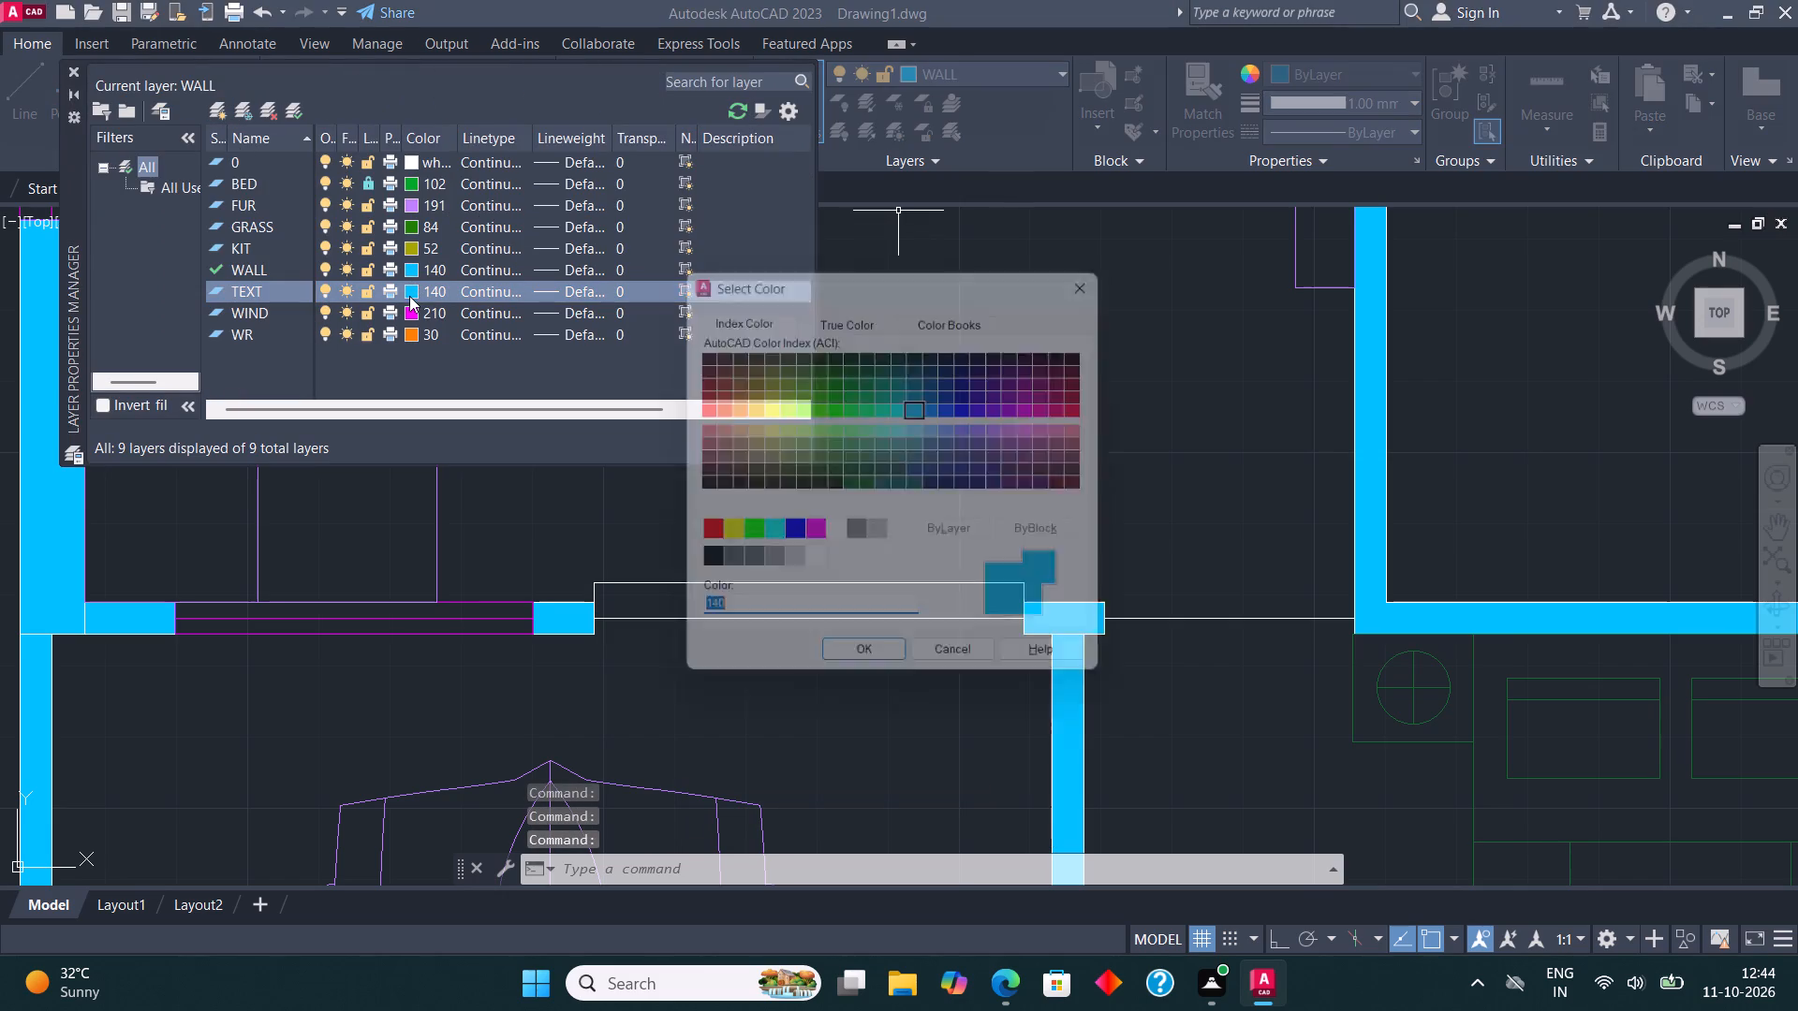
pyautogui.click(704, 410)
pyautogui.click(702, 413)
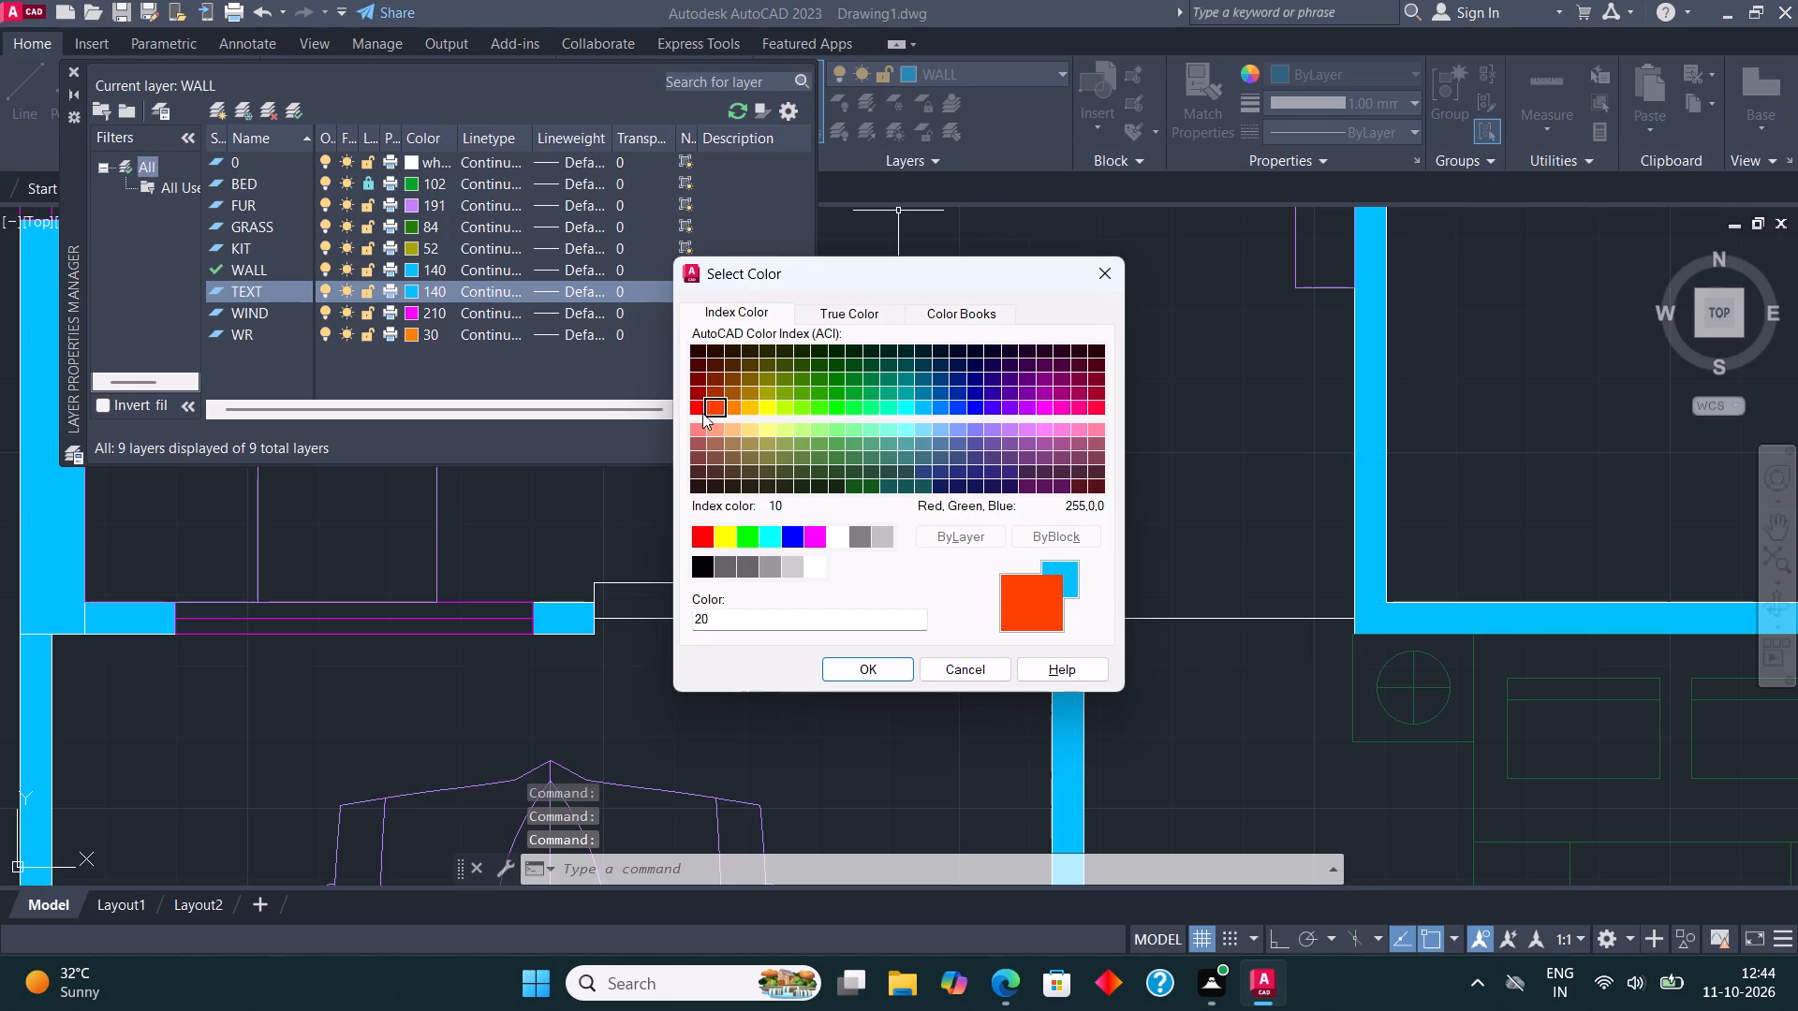
pyautogui.click(851, 665)
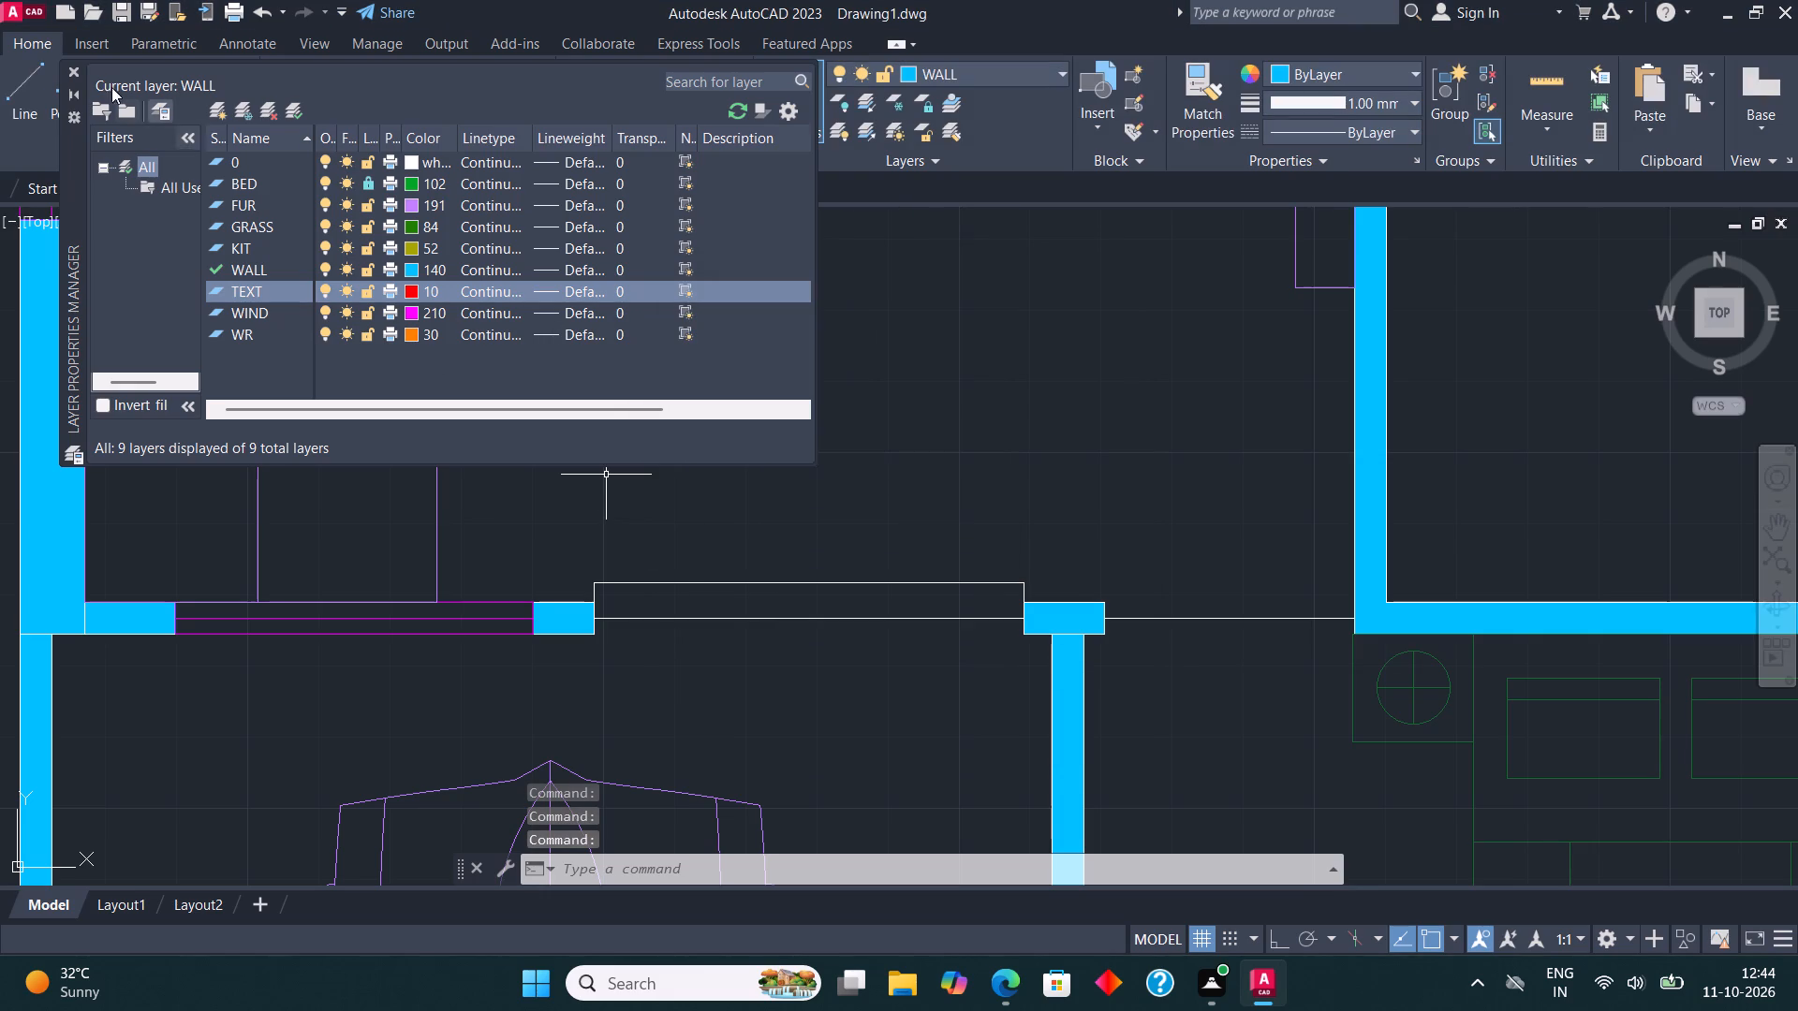
pyautogui.click(72, 70)
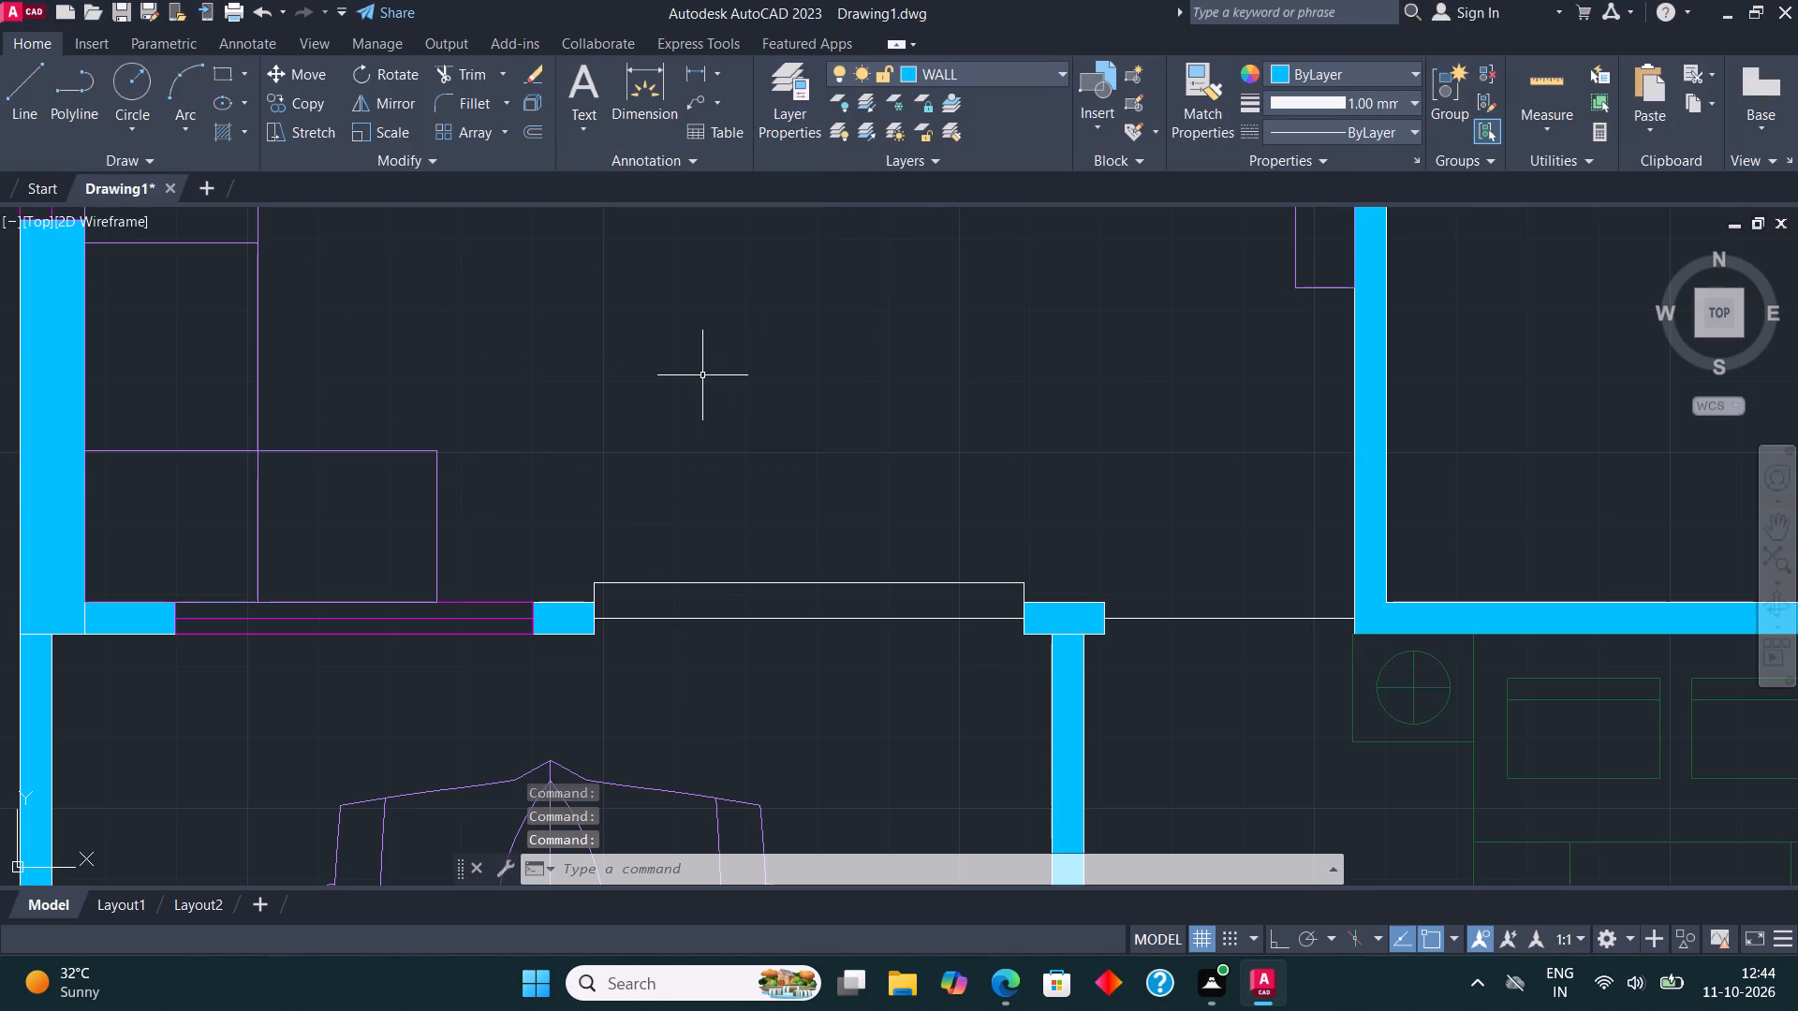
# Assign all the white outline lines of the door between the porch and living room to the TEXT layer.
pyautogui.moveTo(752, 642); pyautogui.dragTo(748, 627)
pyautogui.click(730, 553)
pyautogui.click(1002, 66)
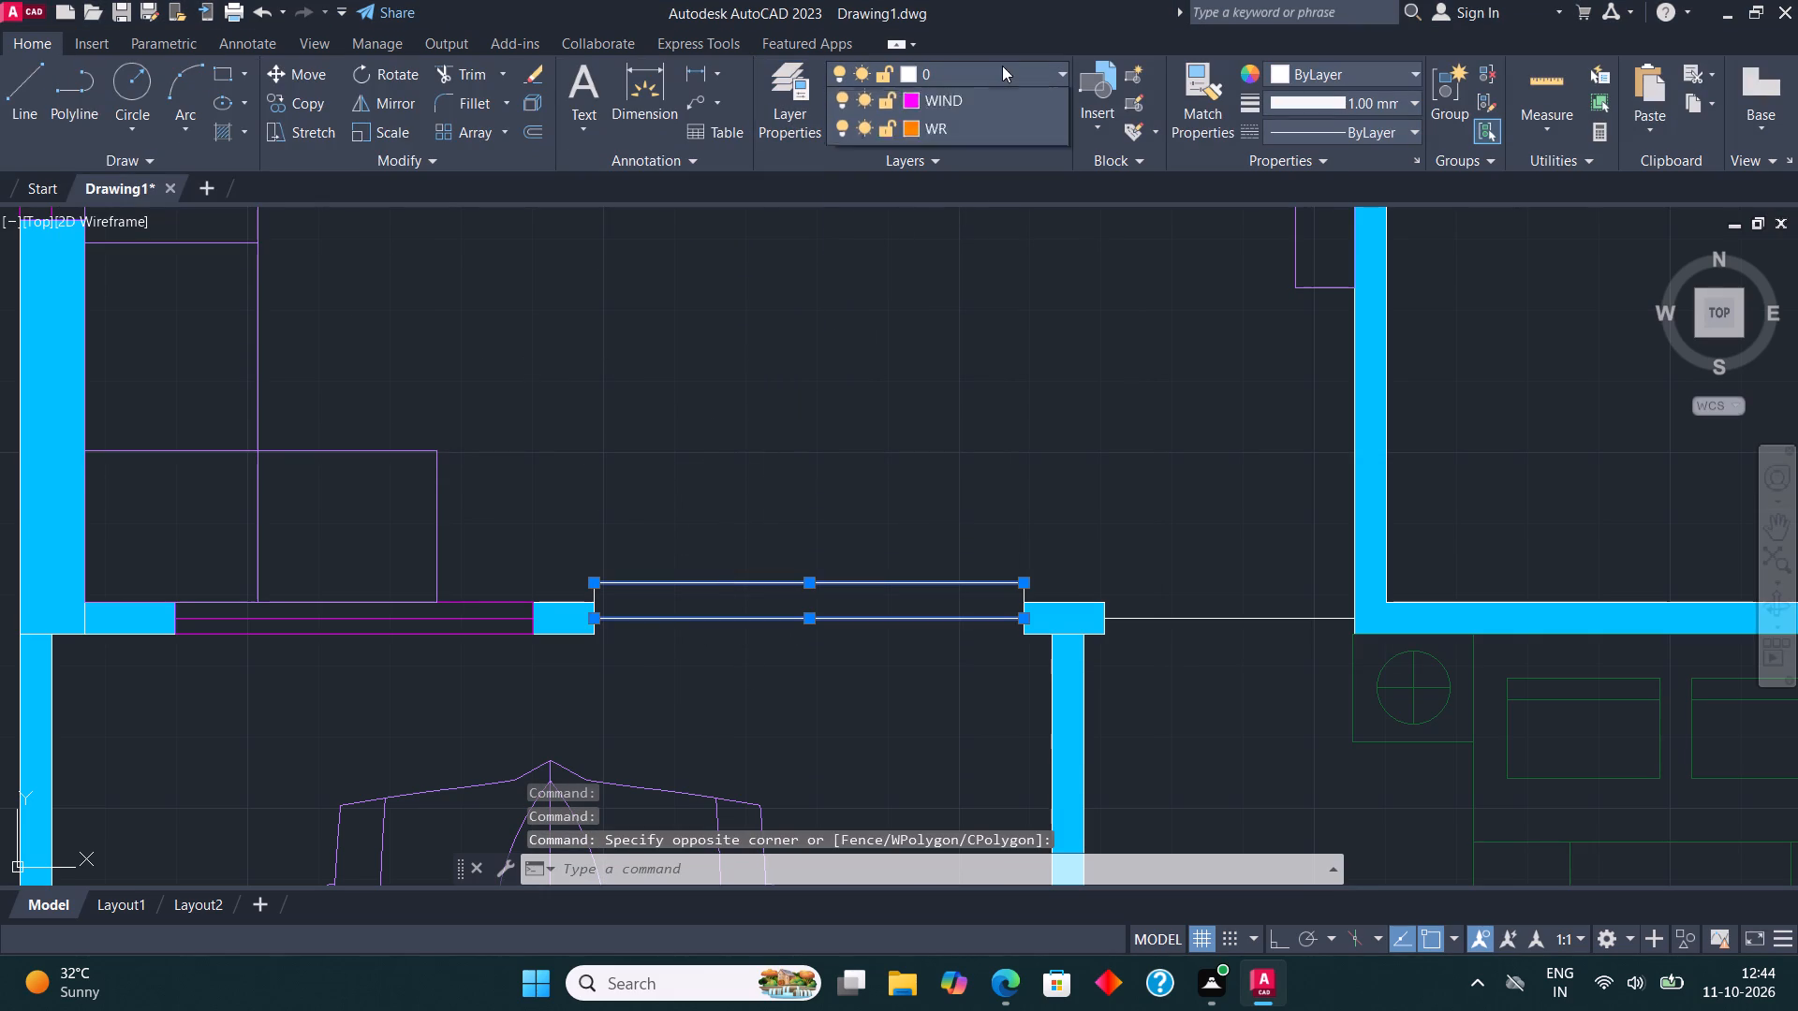
pyautogui.click(972, 241)
pyautogui.press('Escape')
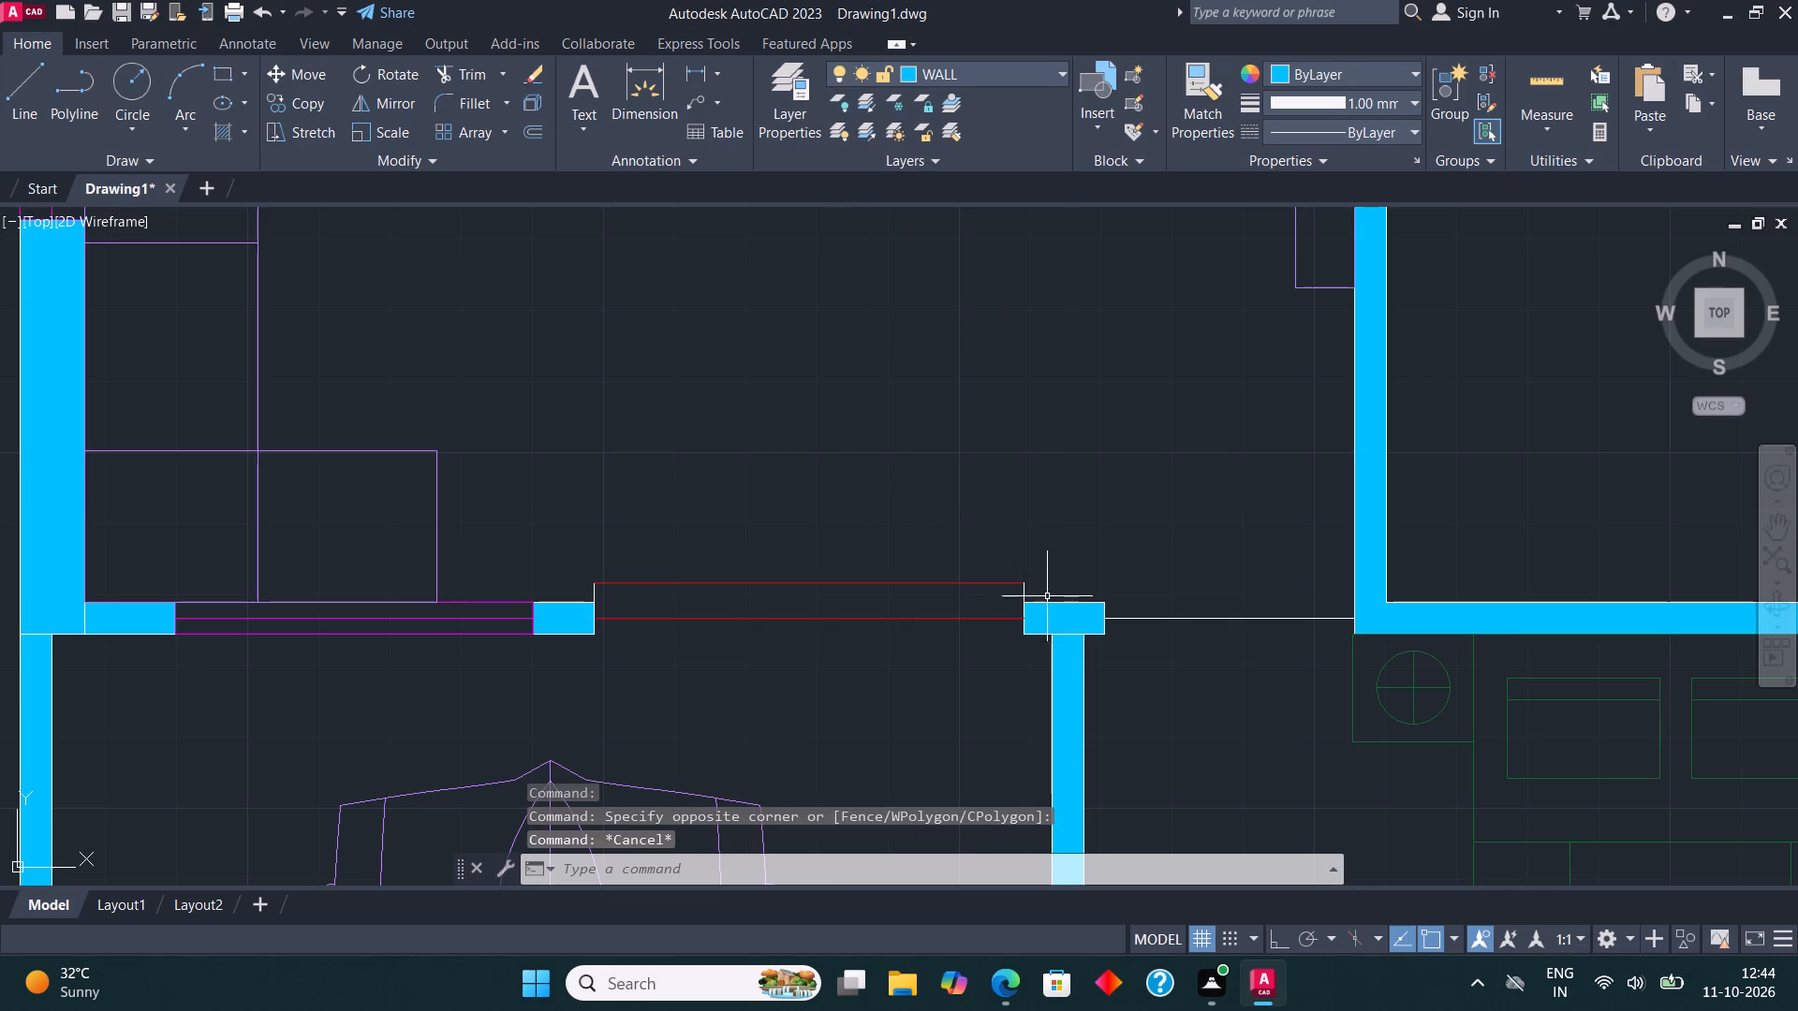
pyautogui.scroll(1, 1047, 602)
pyautogui.click(1042, 581)
pyautogui.click(315, 473)
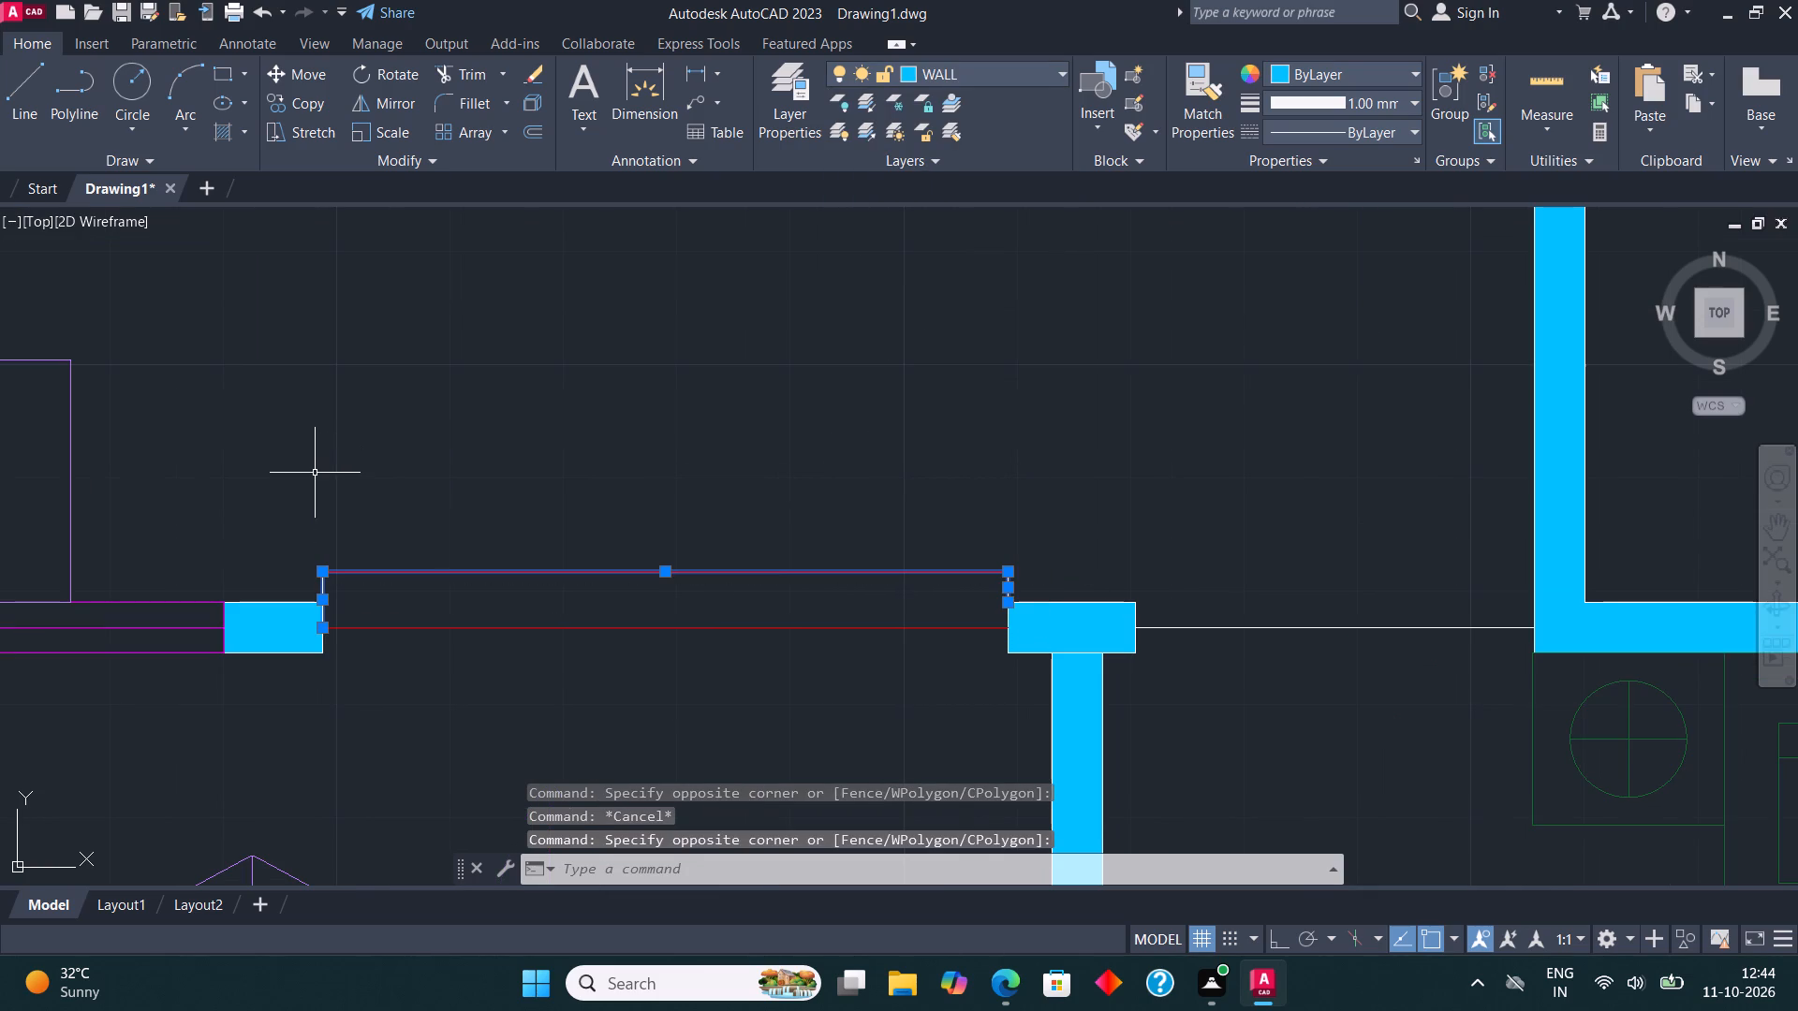
pyautogui.click(960, 73)
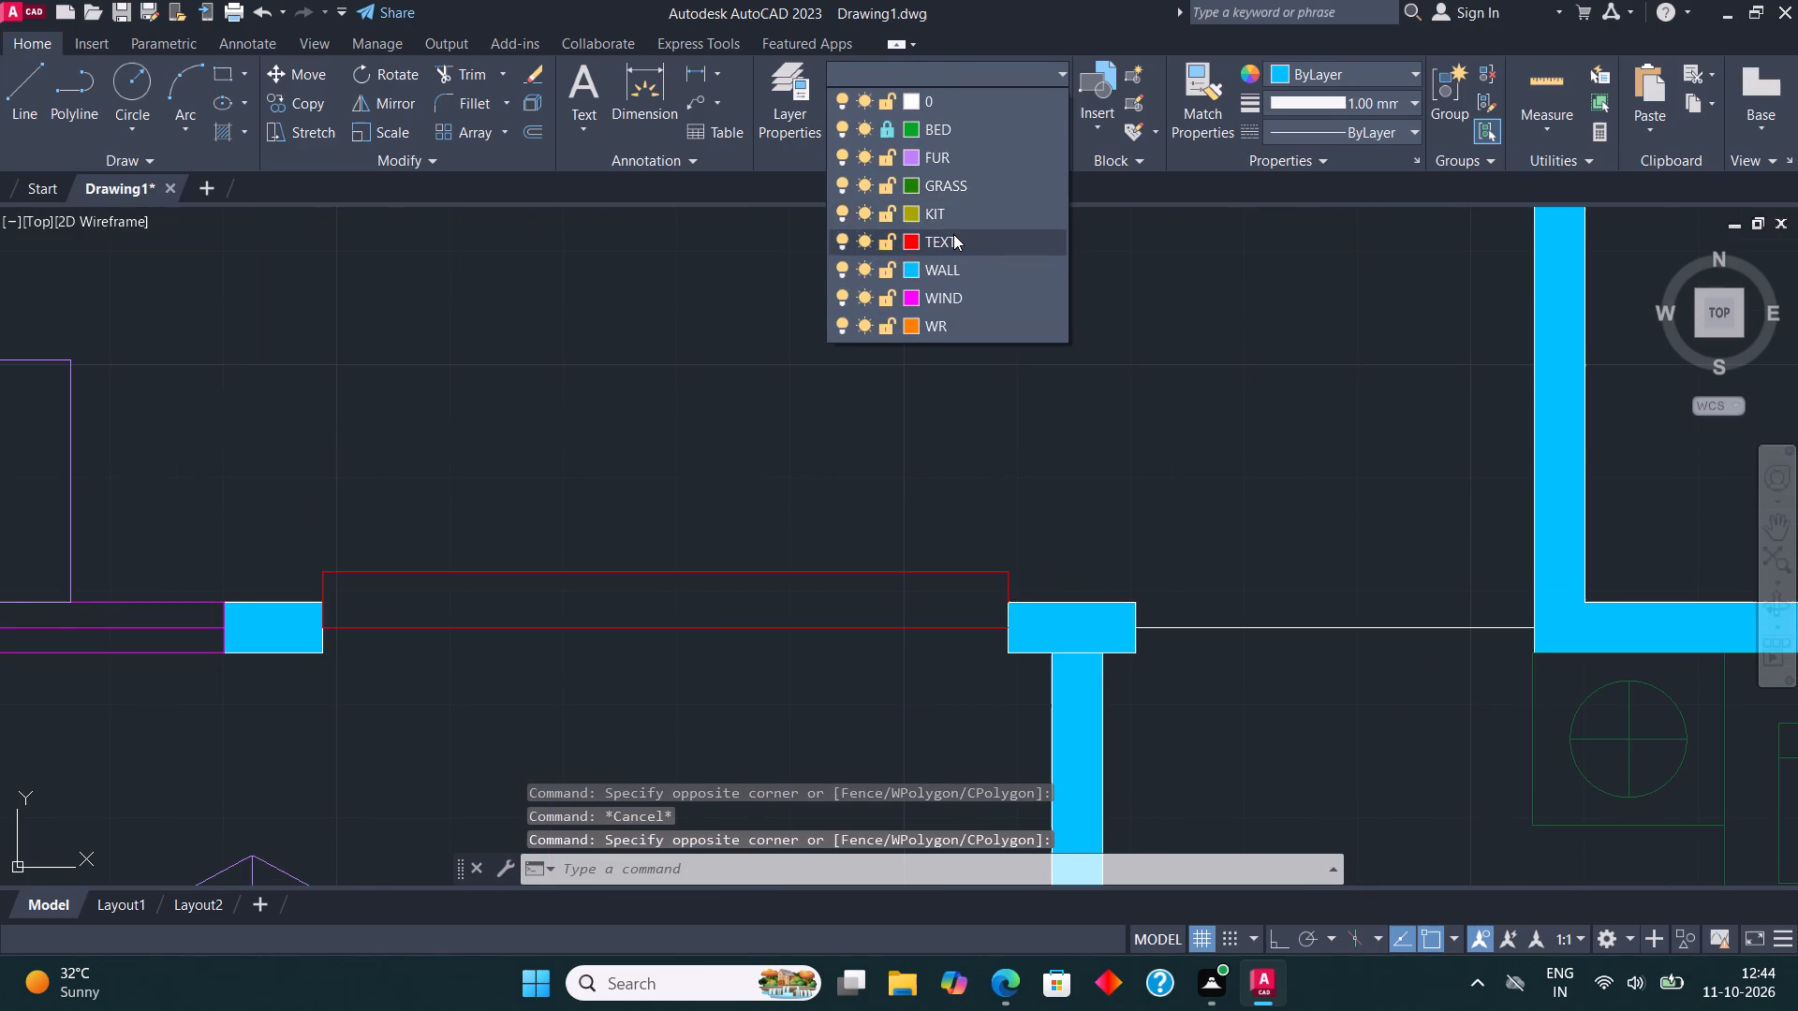
pyautogui.click(953, 234)
pyautogui.press('Escape')
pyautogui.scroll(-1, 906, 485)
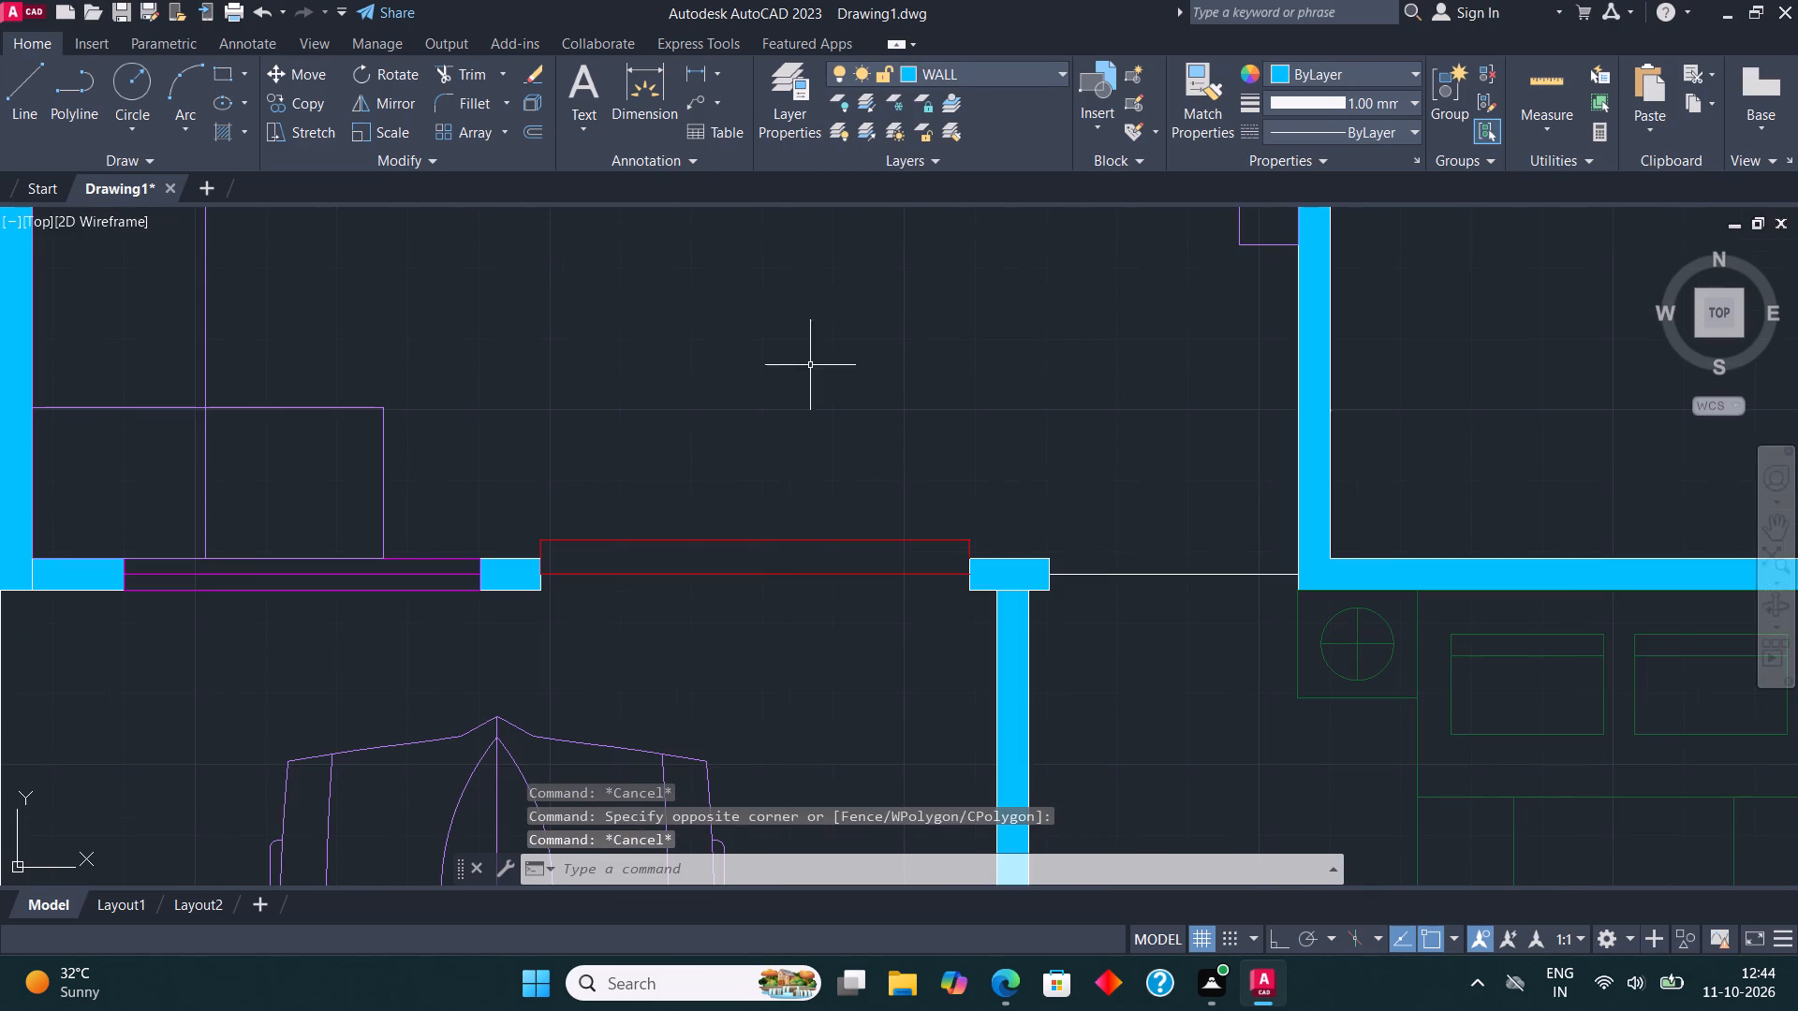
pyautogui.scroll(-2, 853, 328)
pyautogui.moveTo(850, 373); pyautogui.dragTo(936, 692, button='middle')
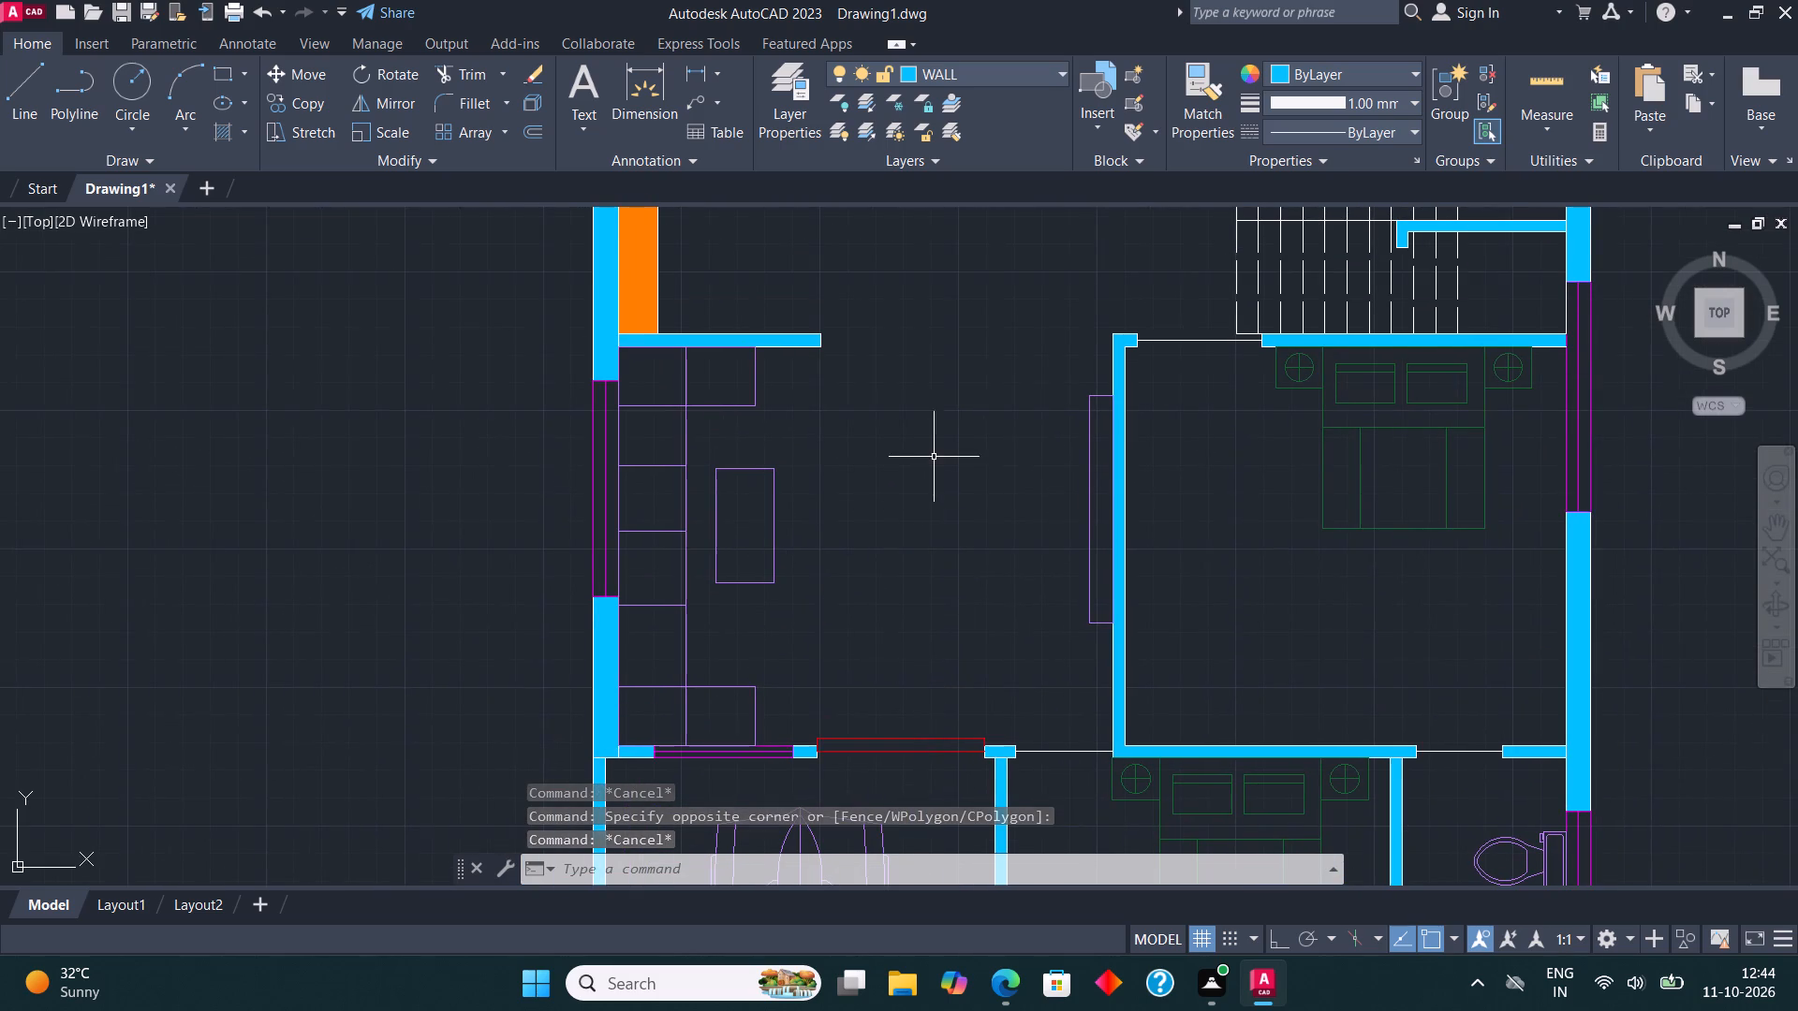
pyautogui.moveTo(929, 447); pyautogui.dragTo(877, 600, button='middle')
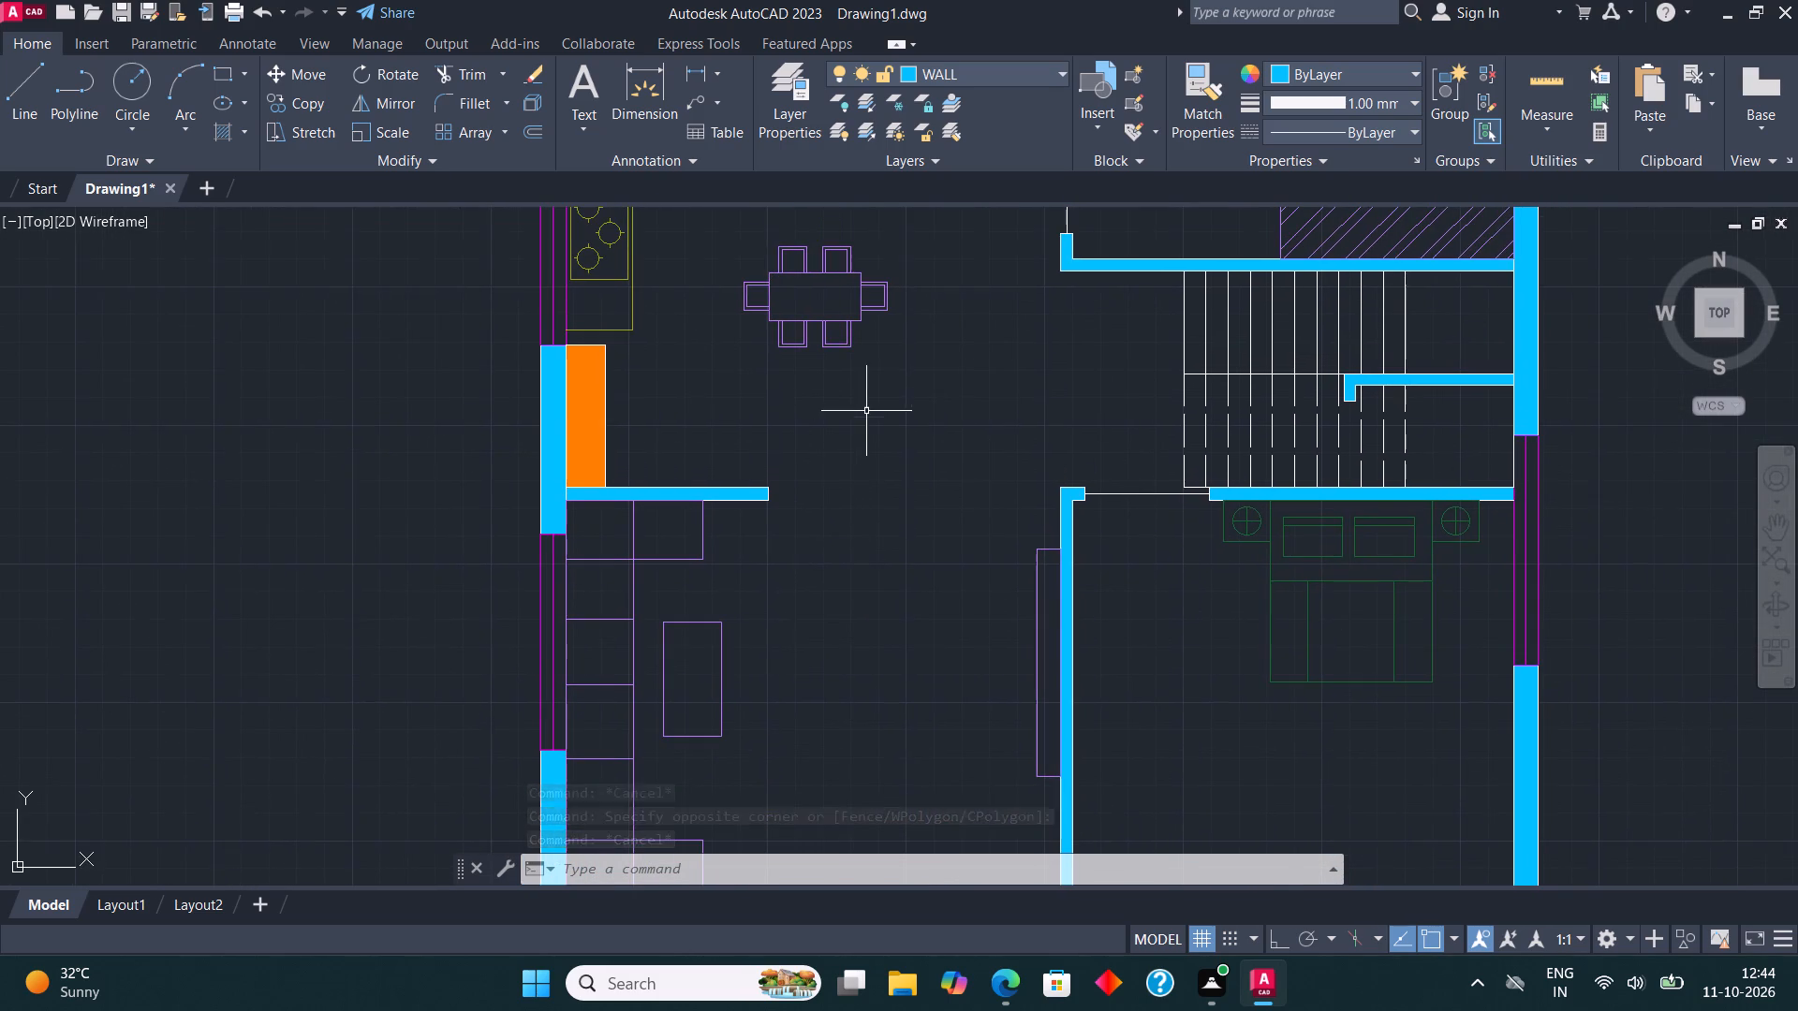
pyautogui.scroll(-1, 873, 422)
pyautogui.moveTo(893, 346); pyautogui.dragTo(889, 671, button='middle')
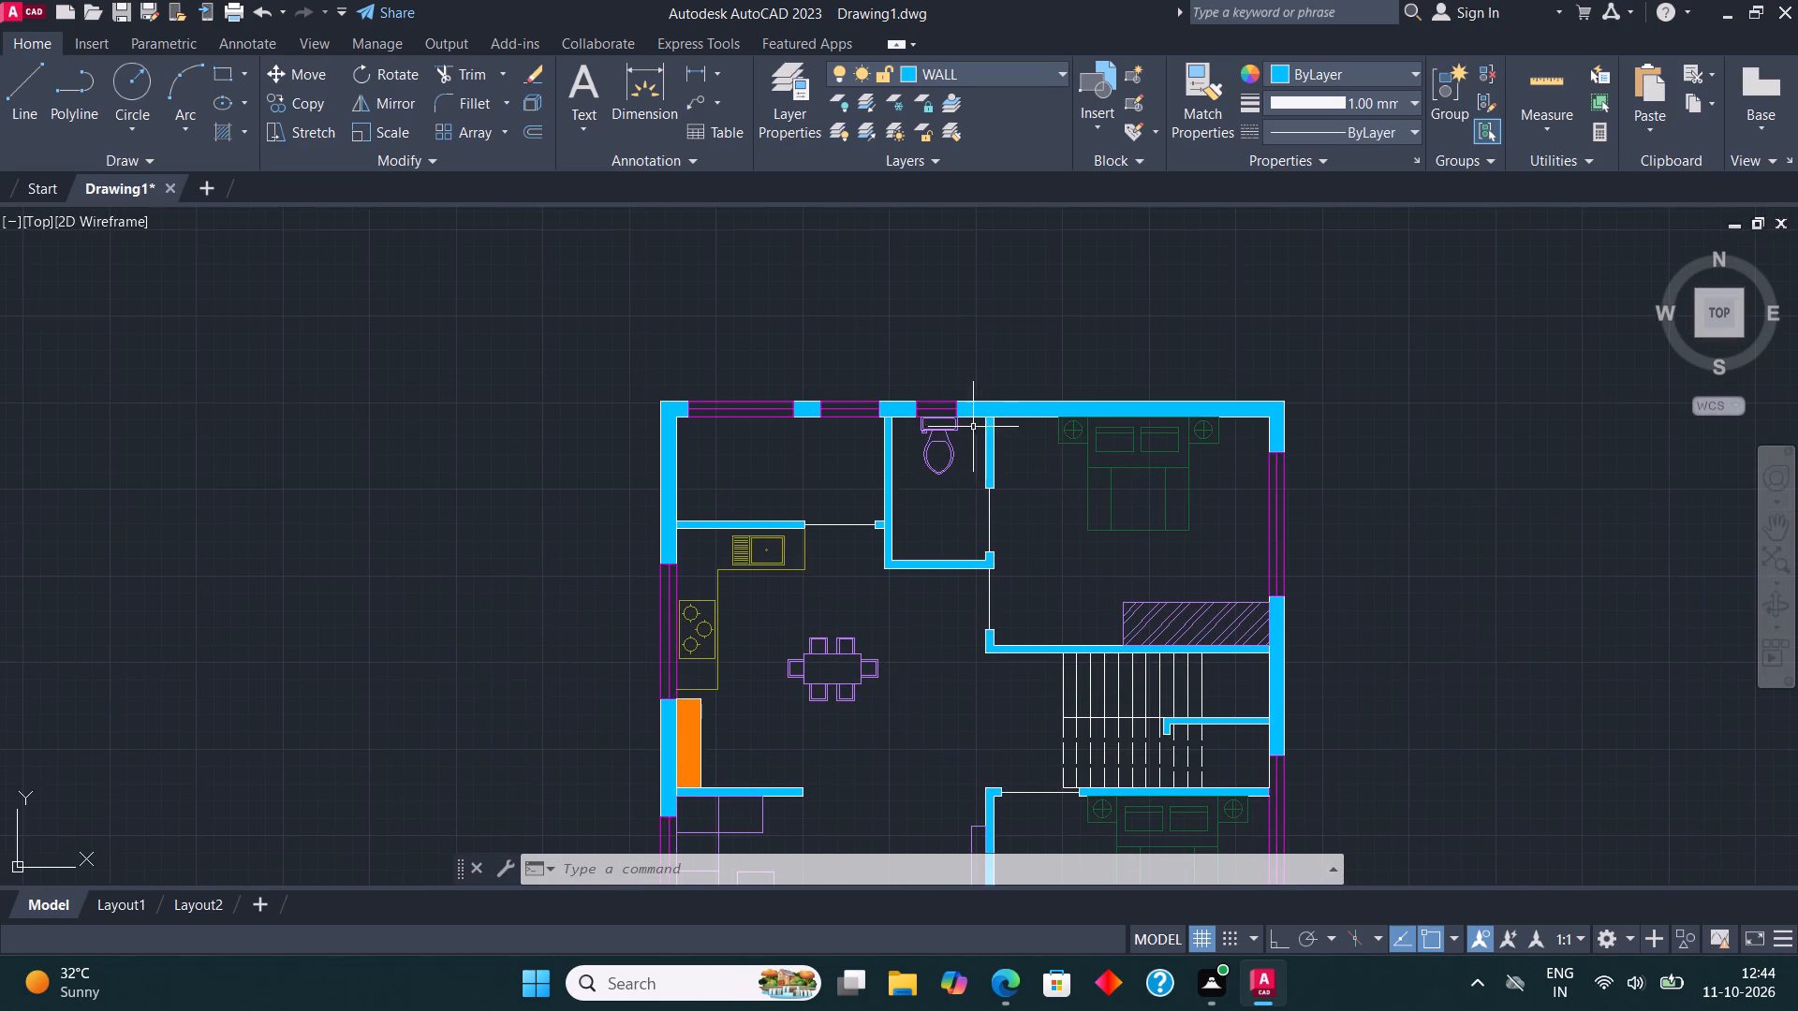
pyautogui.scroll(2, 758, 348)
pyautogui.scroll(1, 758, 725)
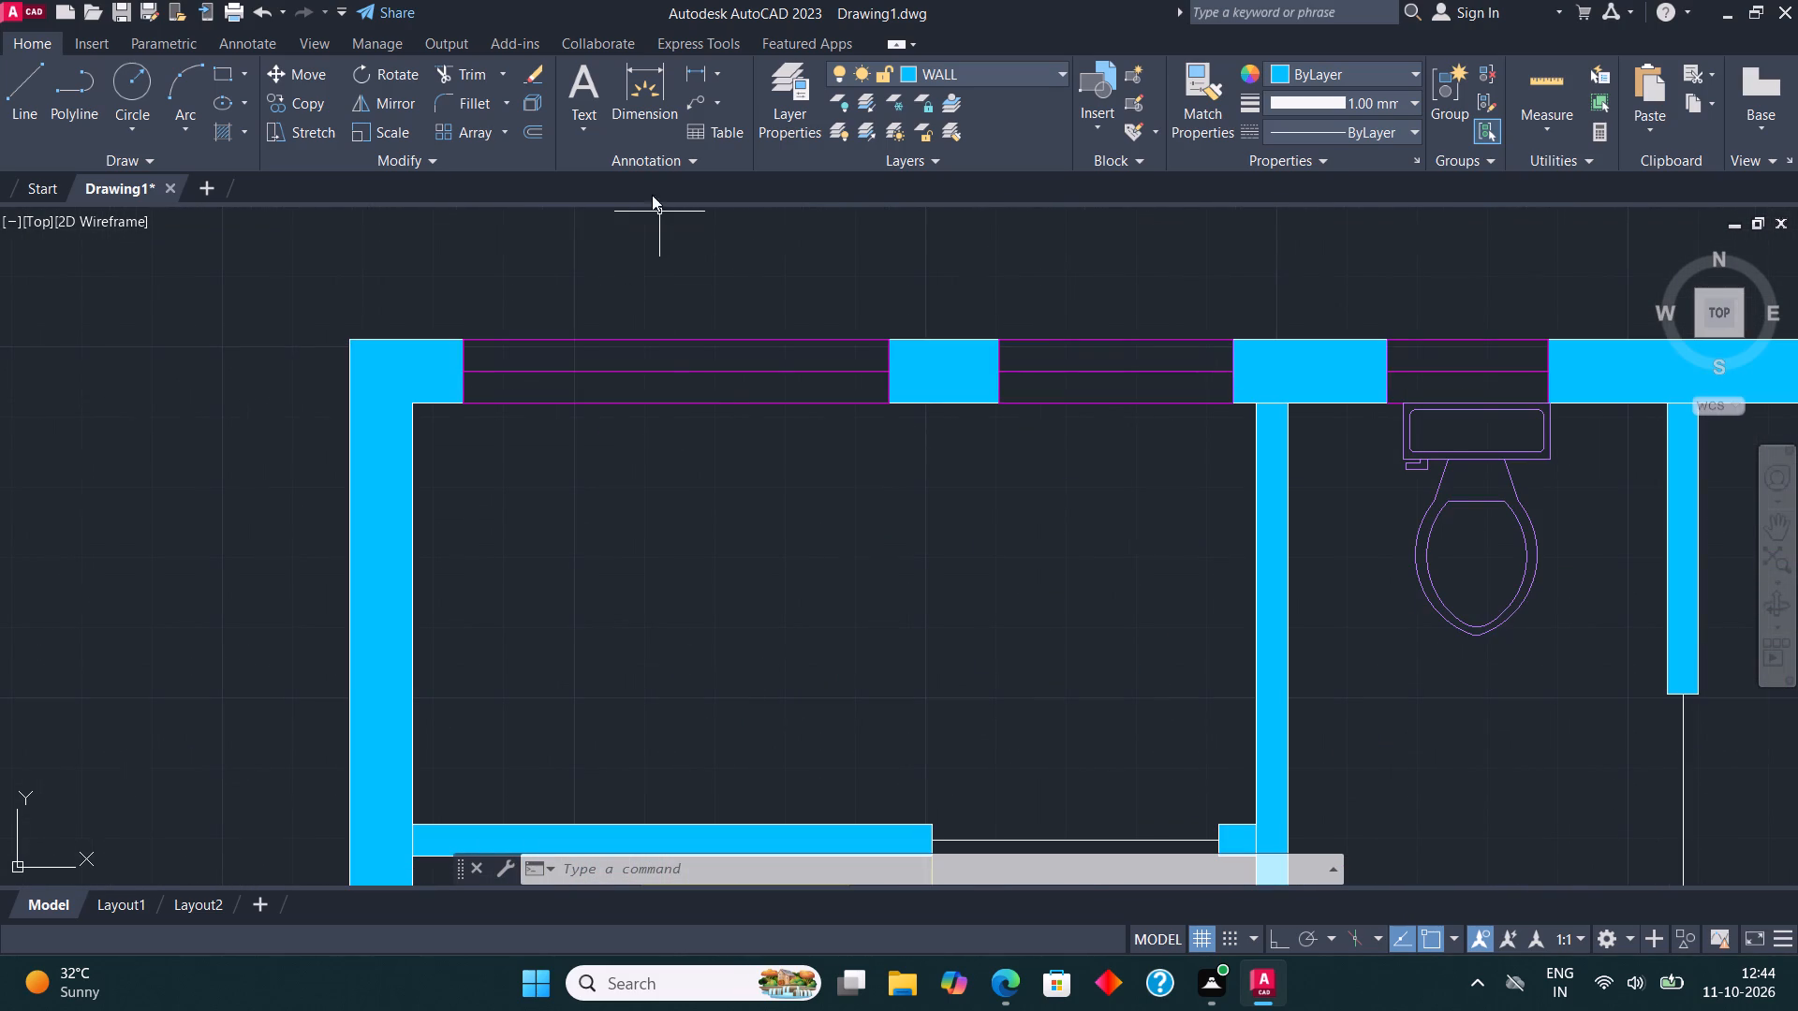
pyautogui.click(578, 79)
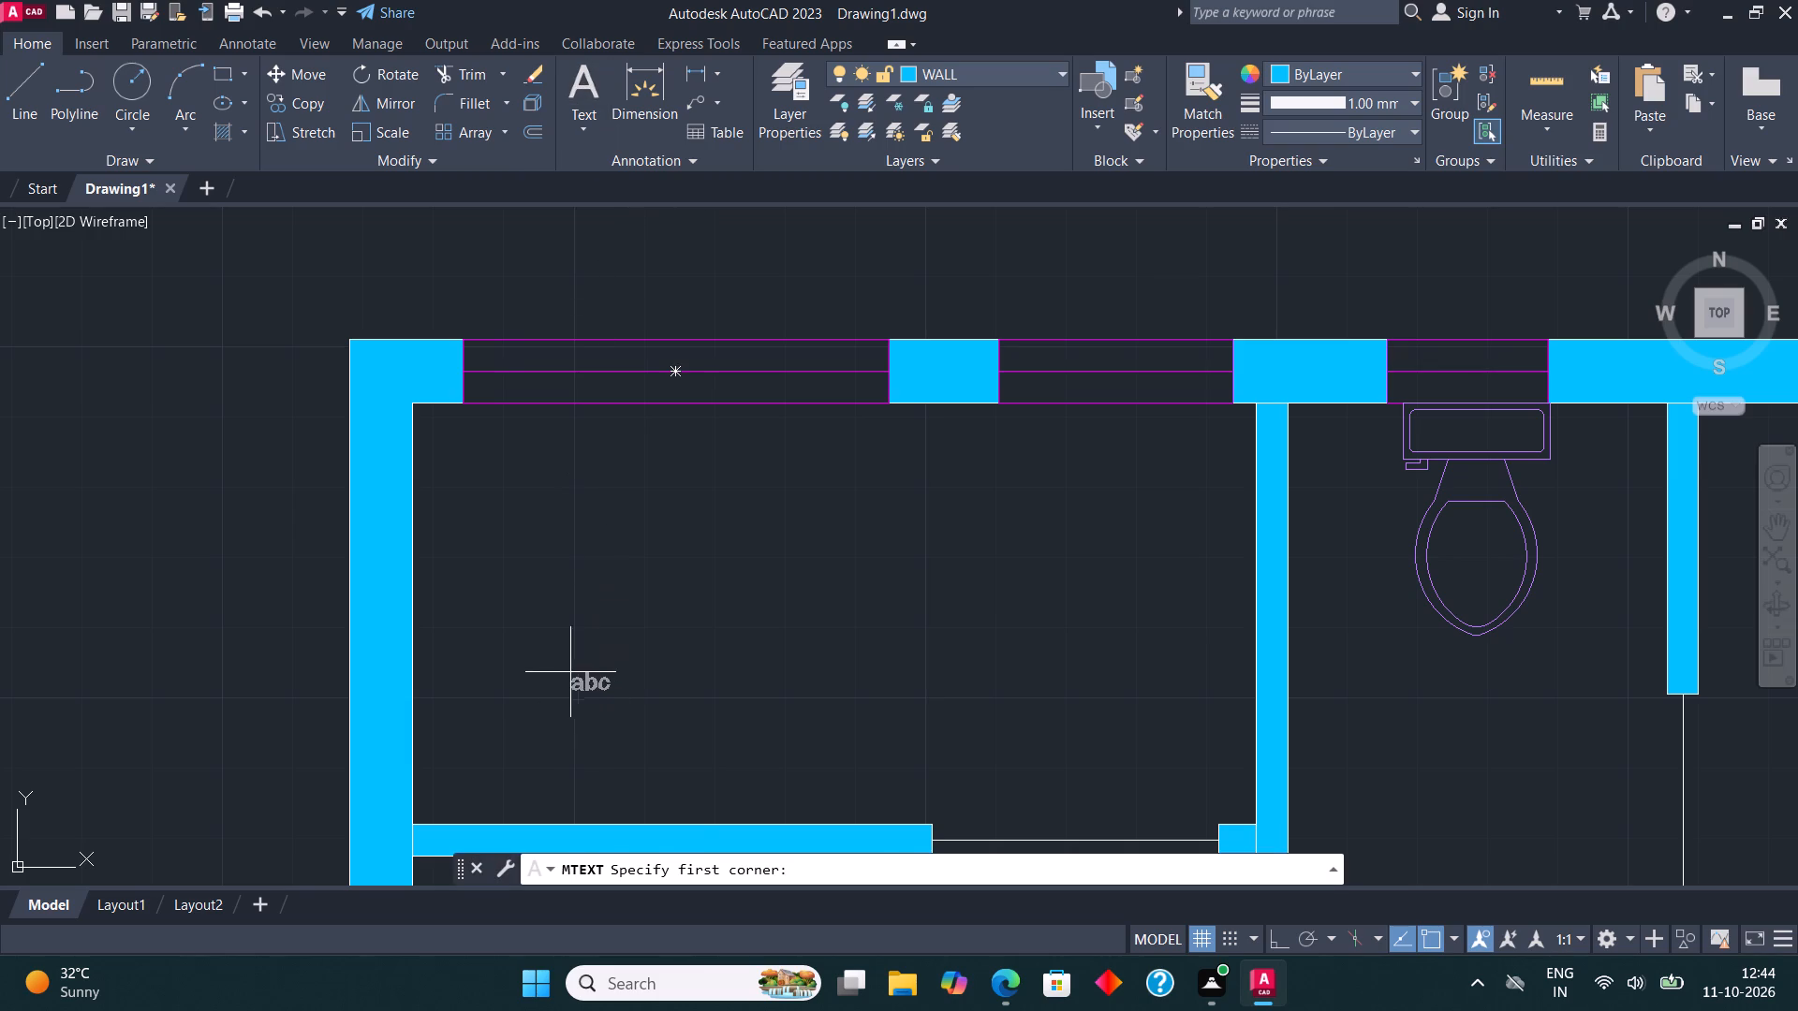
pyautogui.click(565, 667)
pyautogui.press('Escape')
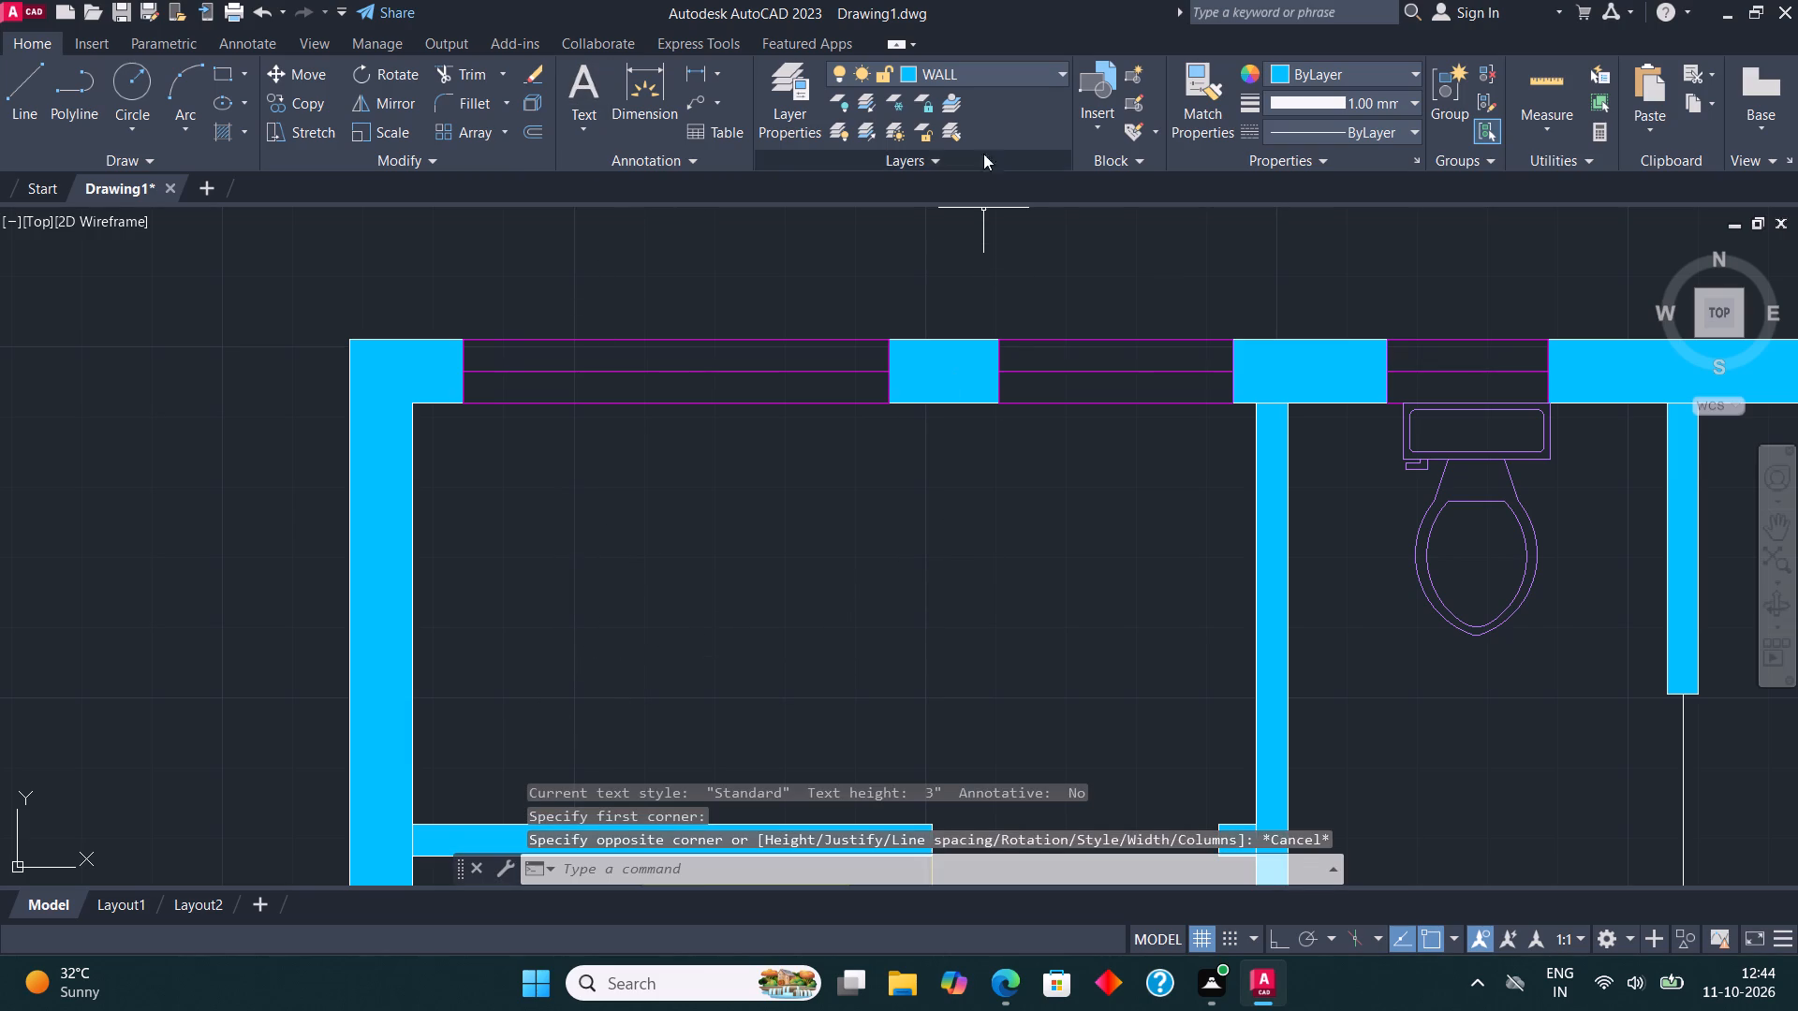
# Make TEXT the current layer and add the two-line label "STORE" / "10'*5'" in the room above the kitchen.
pyautogui.click(1007, 67)
pyautogui.click(988, 235)
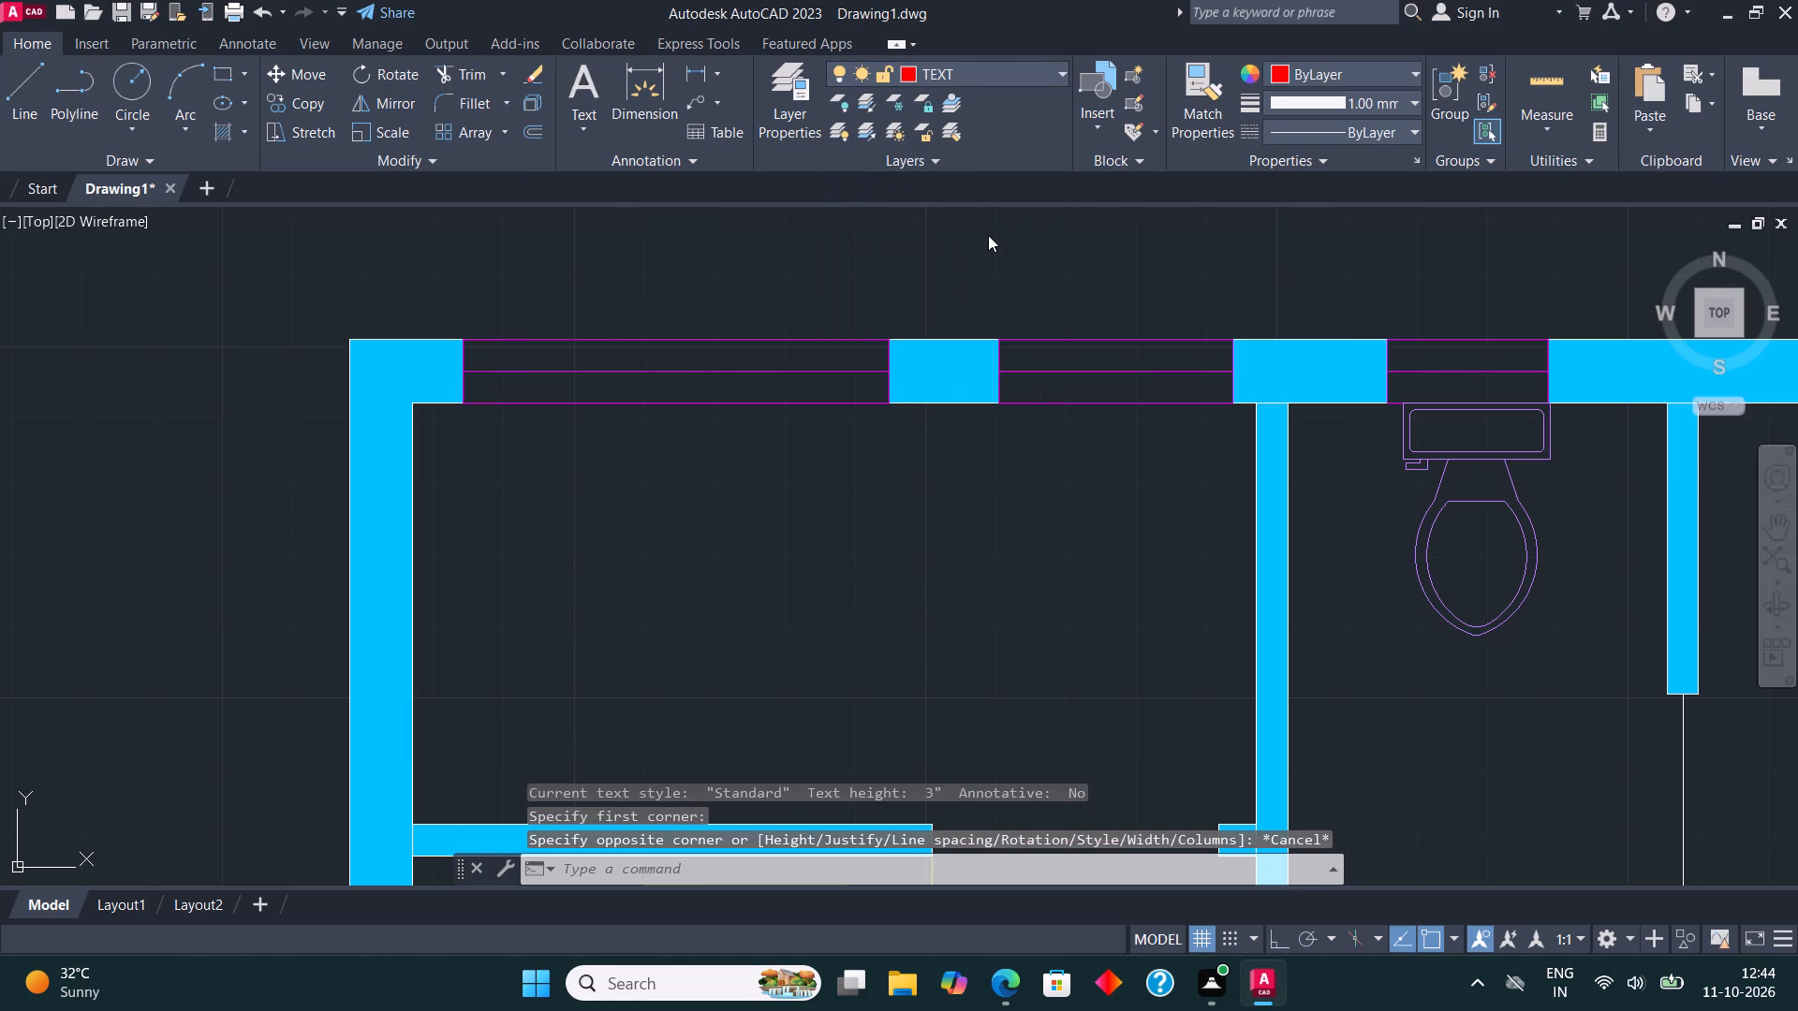
pyautogui.click(645, 79)
pyautogui.press('Escape')
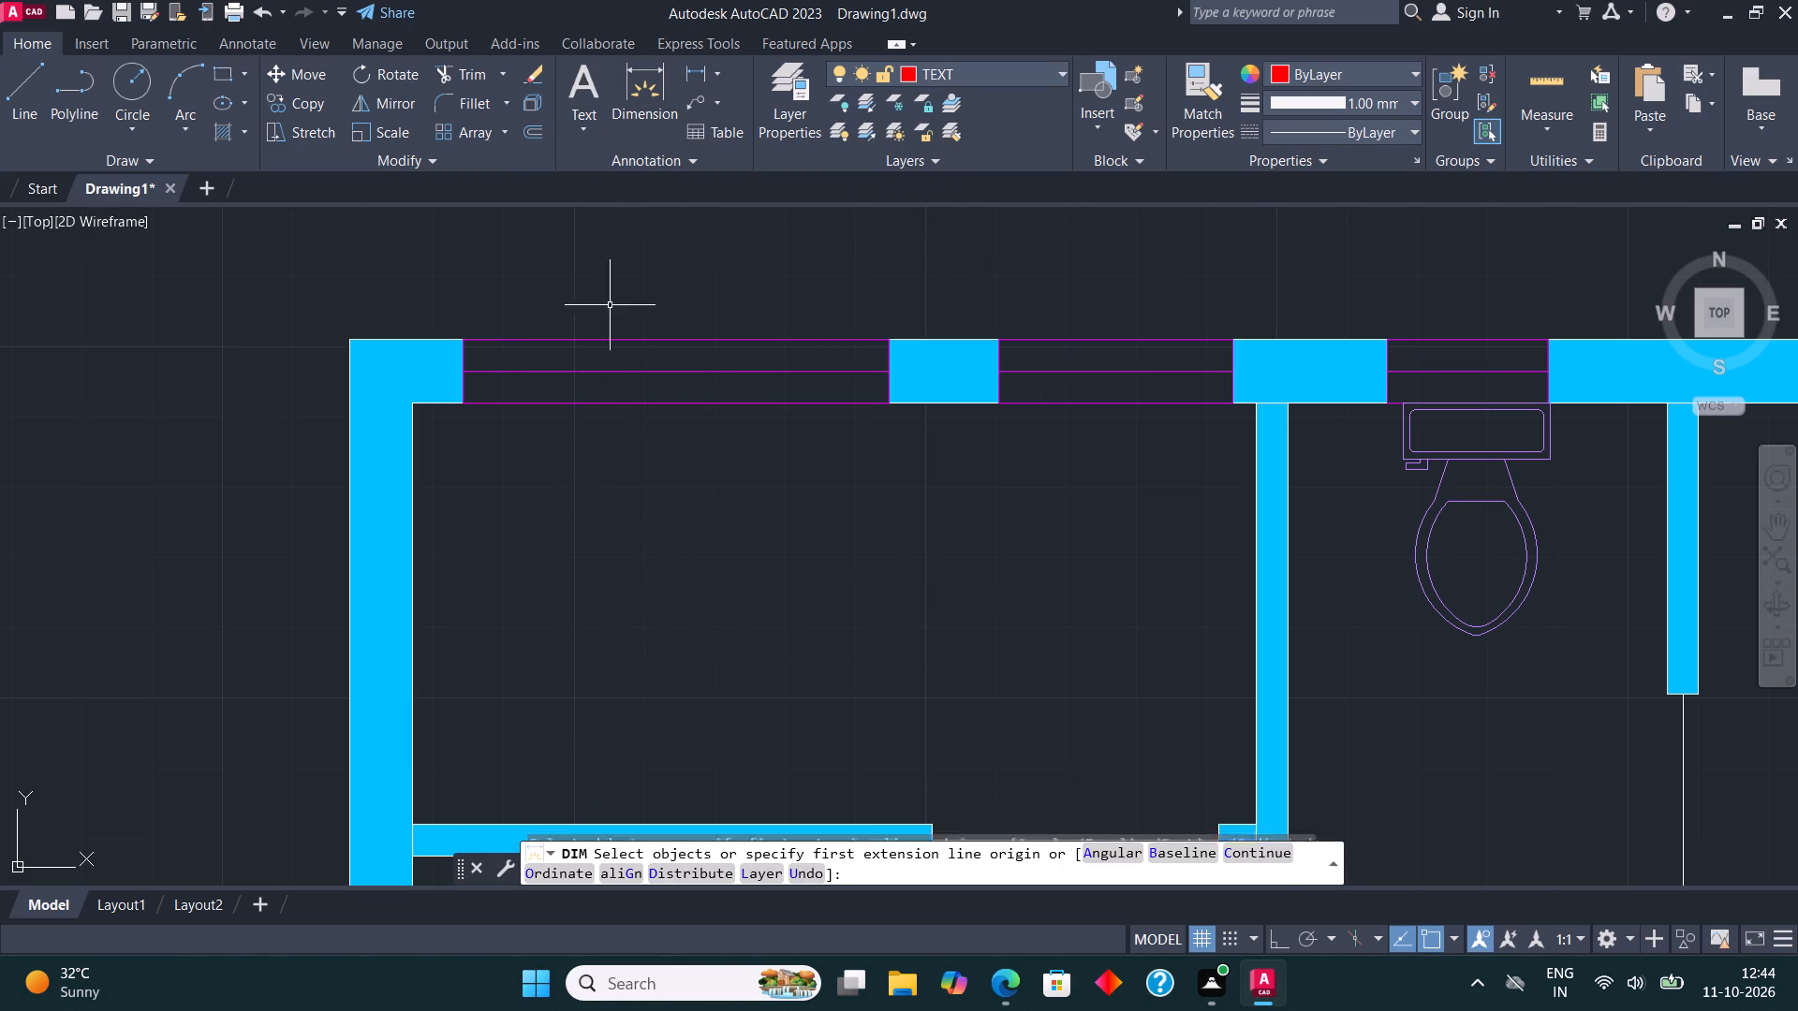
pyautogui.click(594, 79)
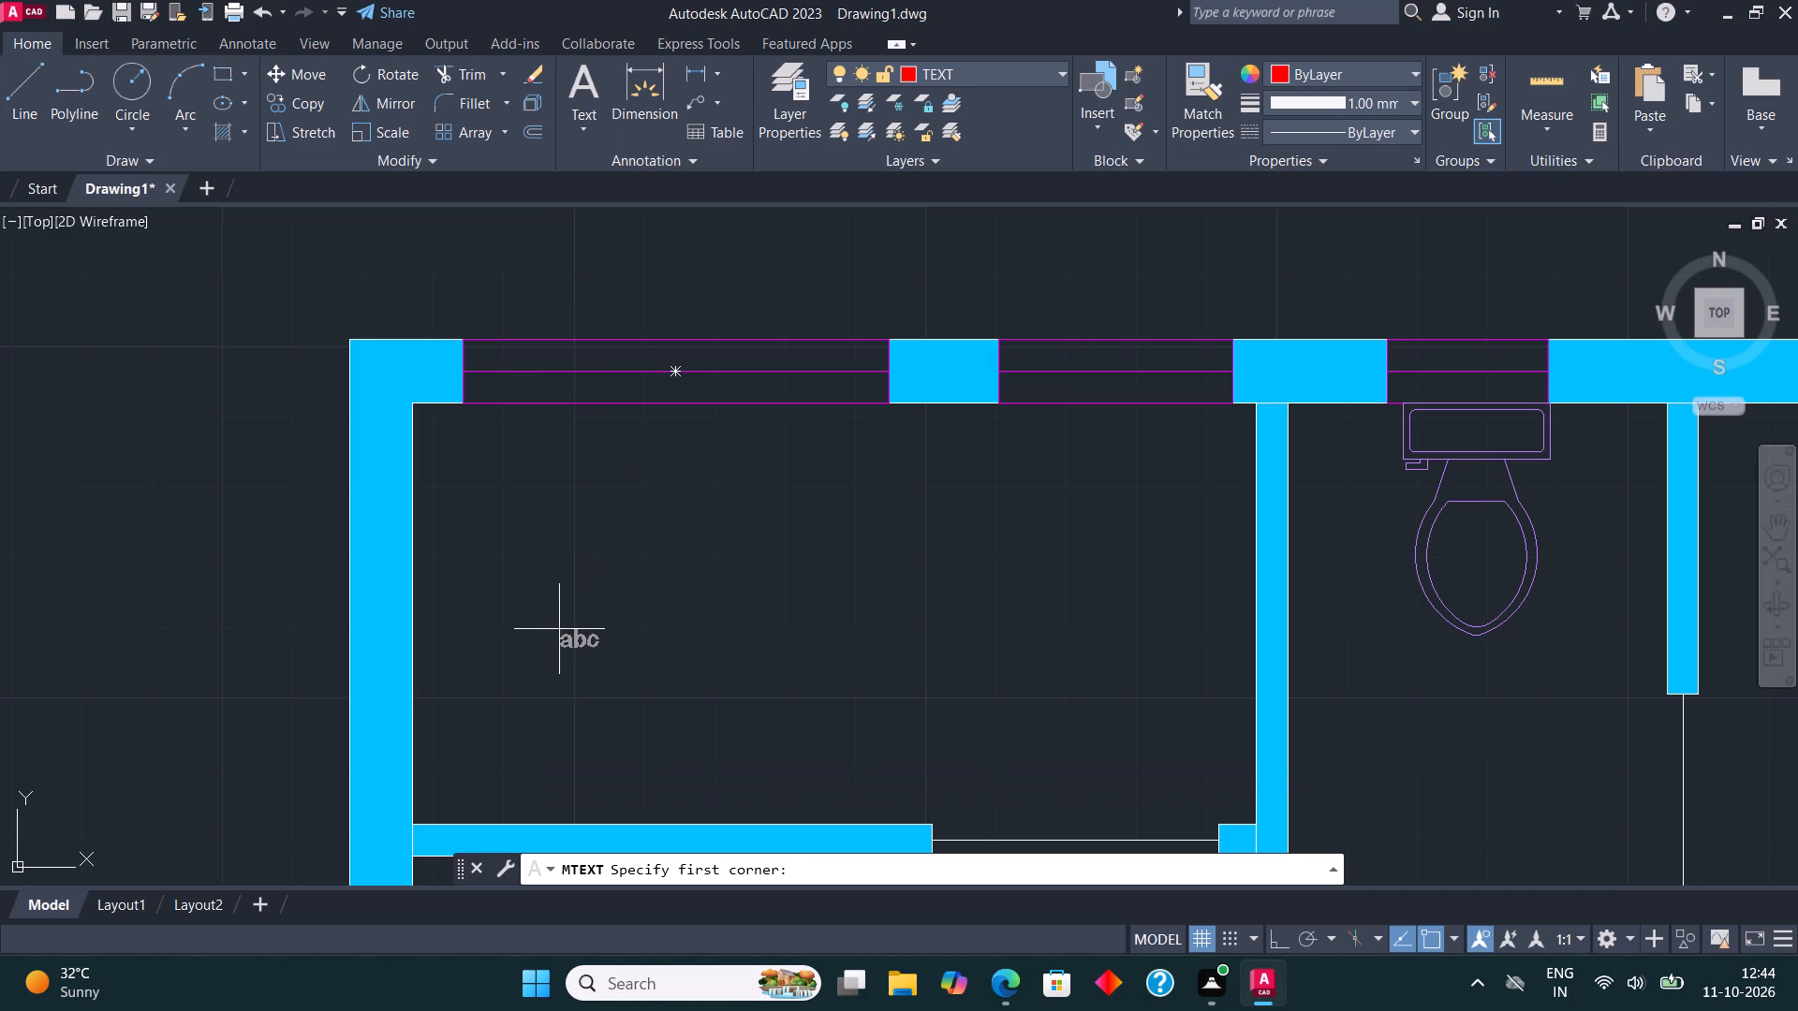
pyautogui.click(579, 630)
pyautogui.click(1018, 509)
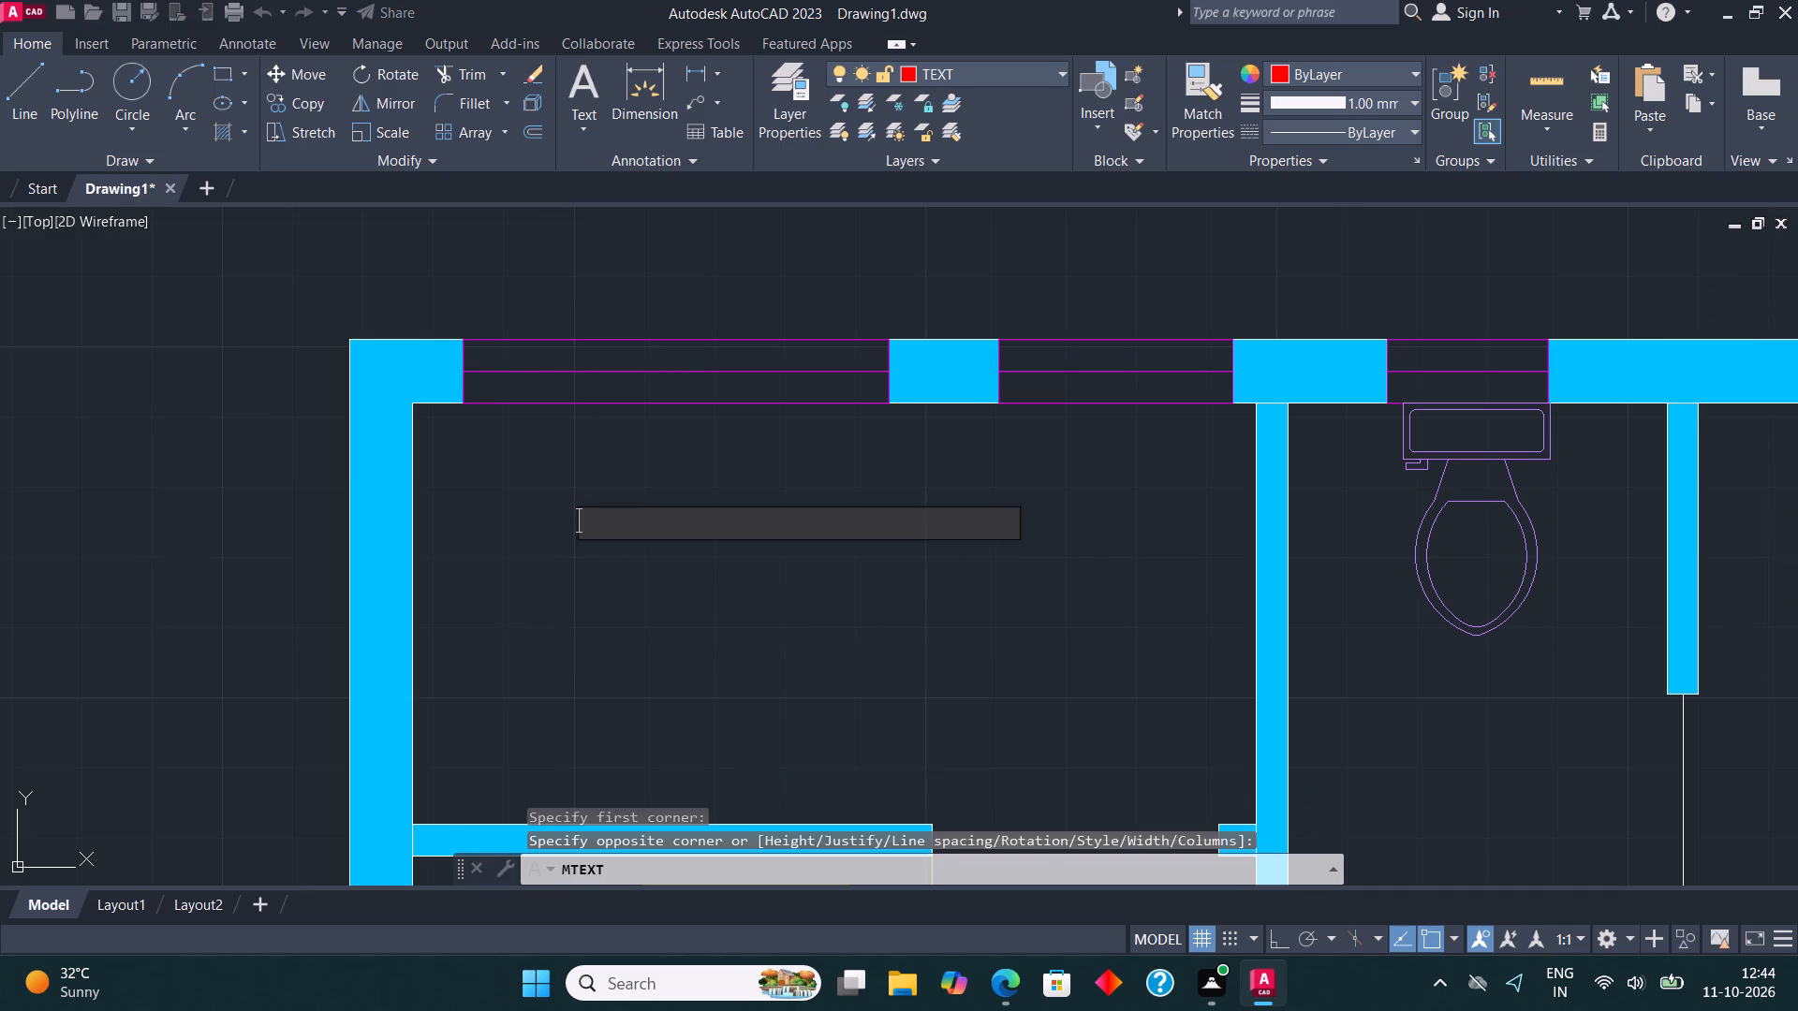
pyautogui.write('STORE')
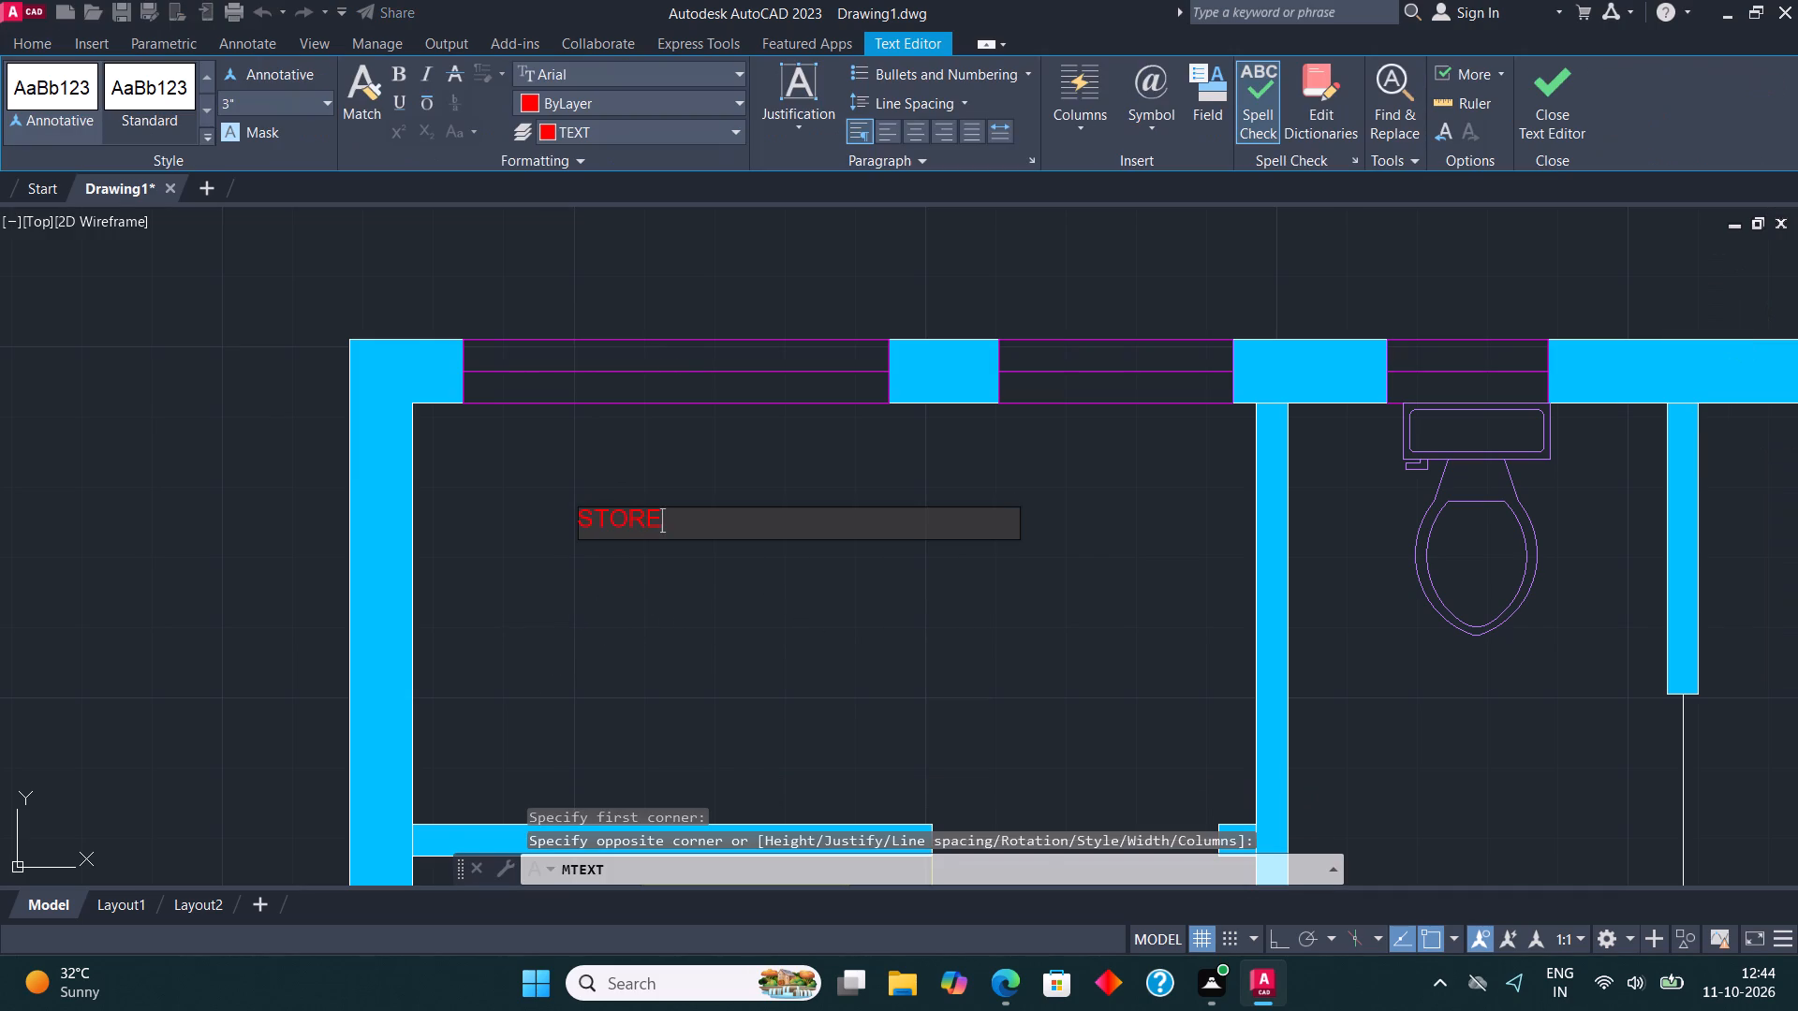
pyautogui.press('Return')
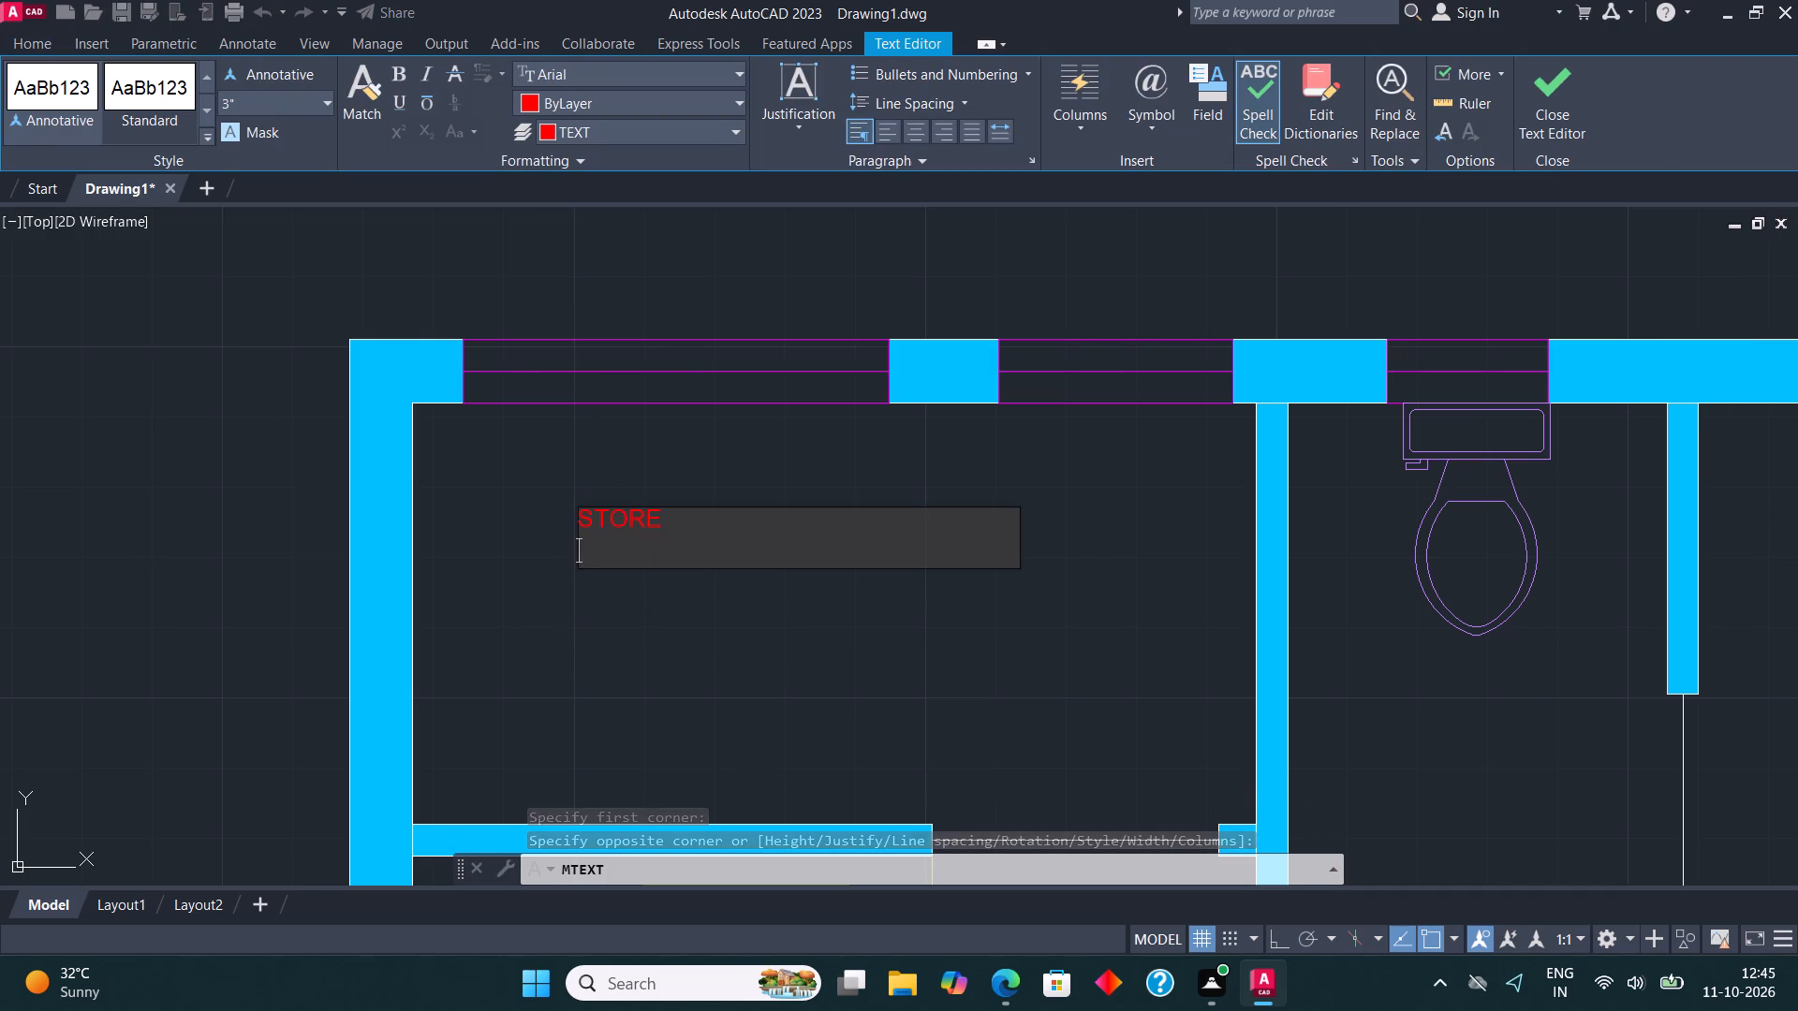
pyautogui.write("10'*")
pyautogui.press('2')
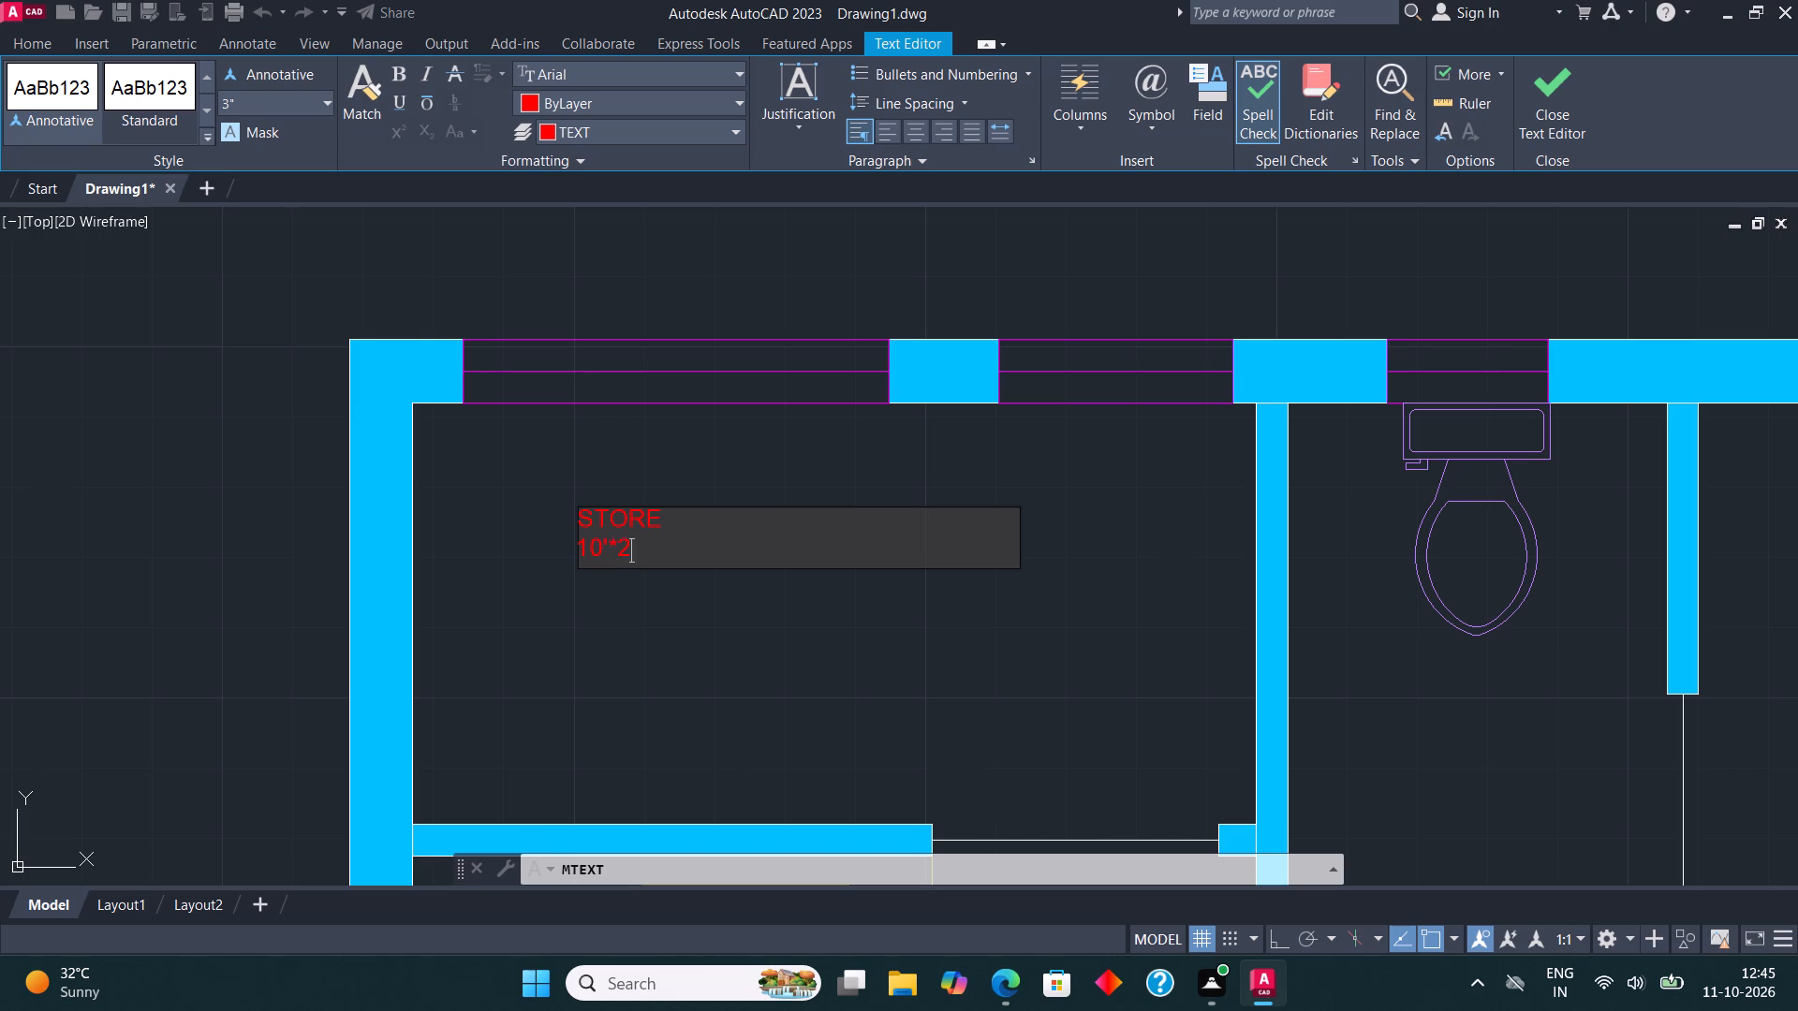
pyautogui.press('BackSpace')
pyautogui.write("5'")
pyautogui.click(1540, 116)
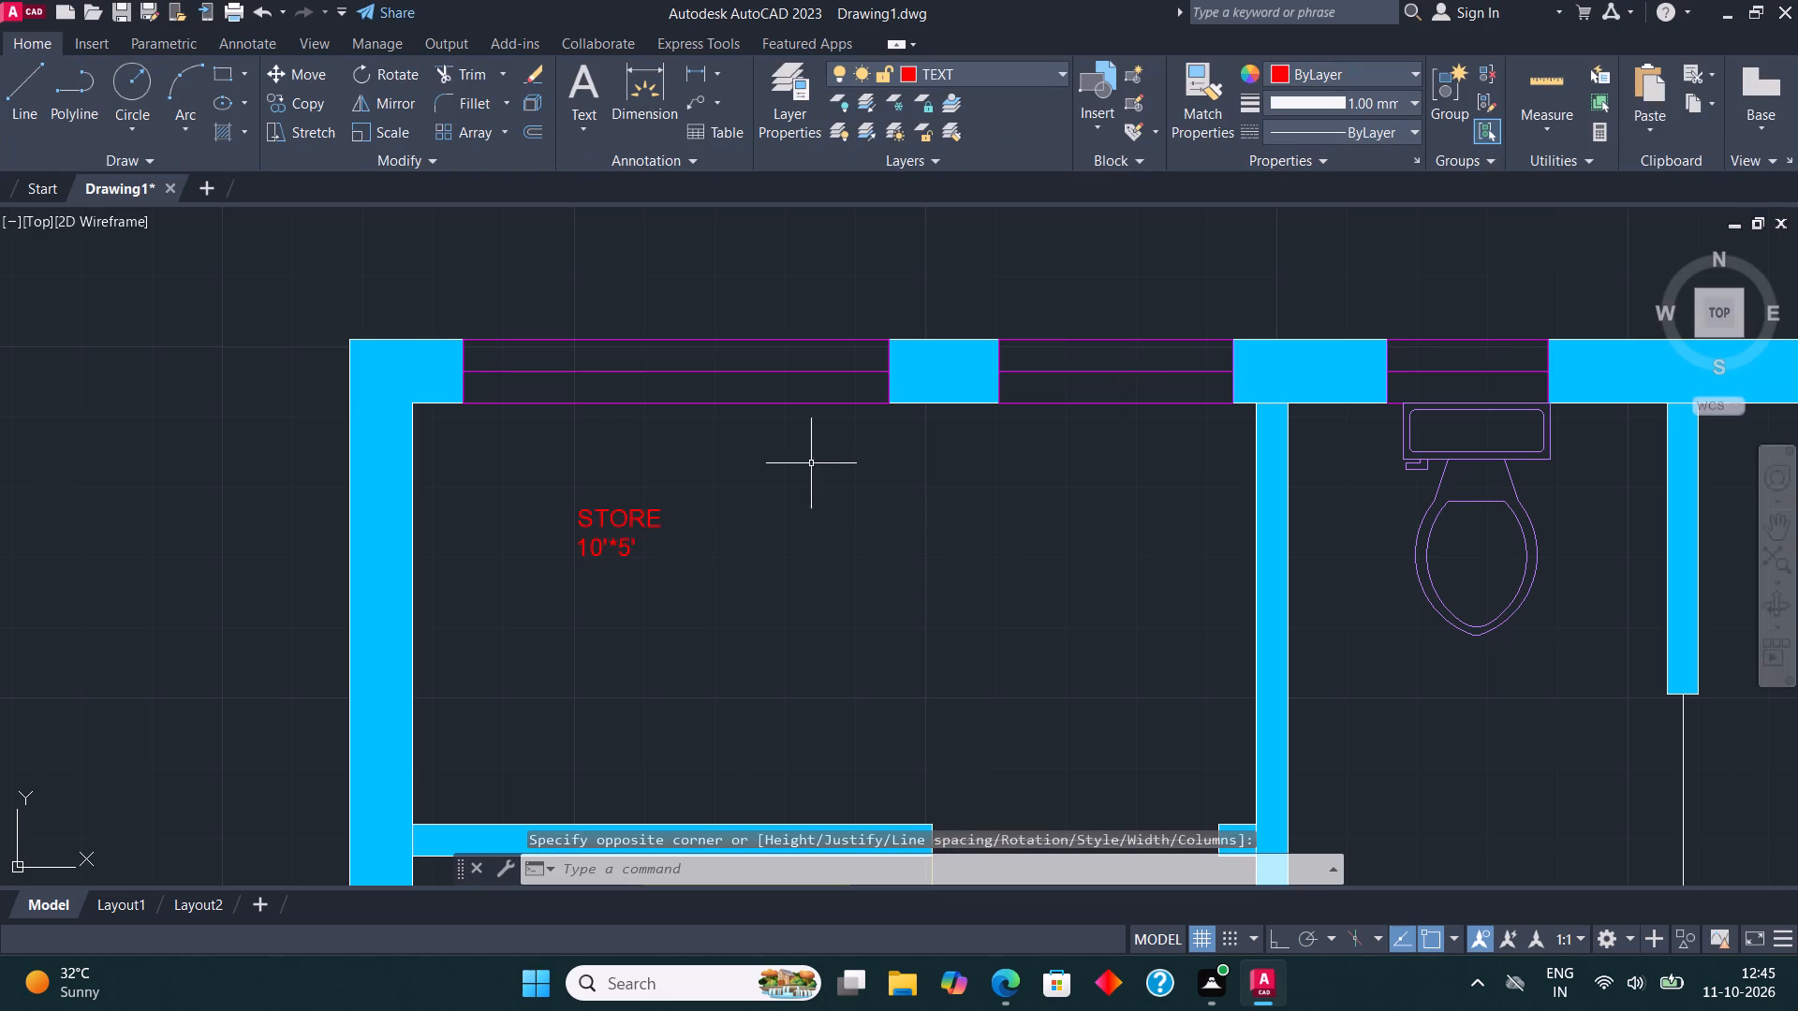
# Scale up the STORE label freehand from a base point at its lower-left corner.
pyautogui.click(594, 507)
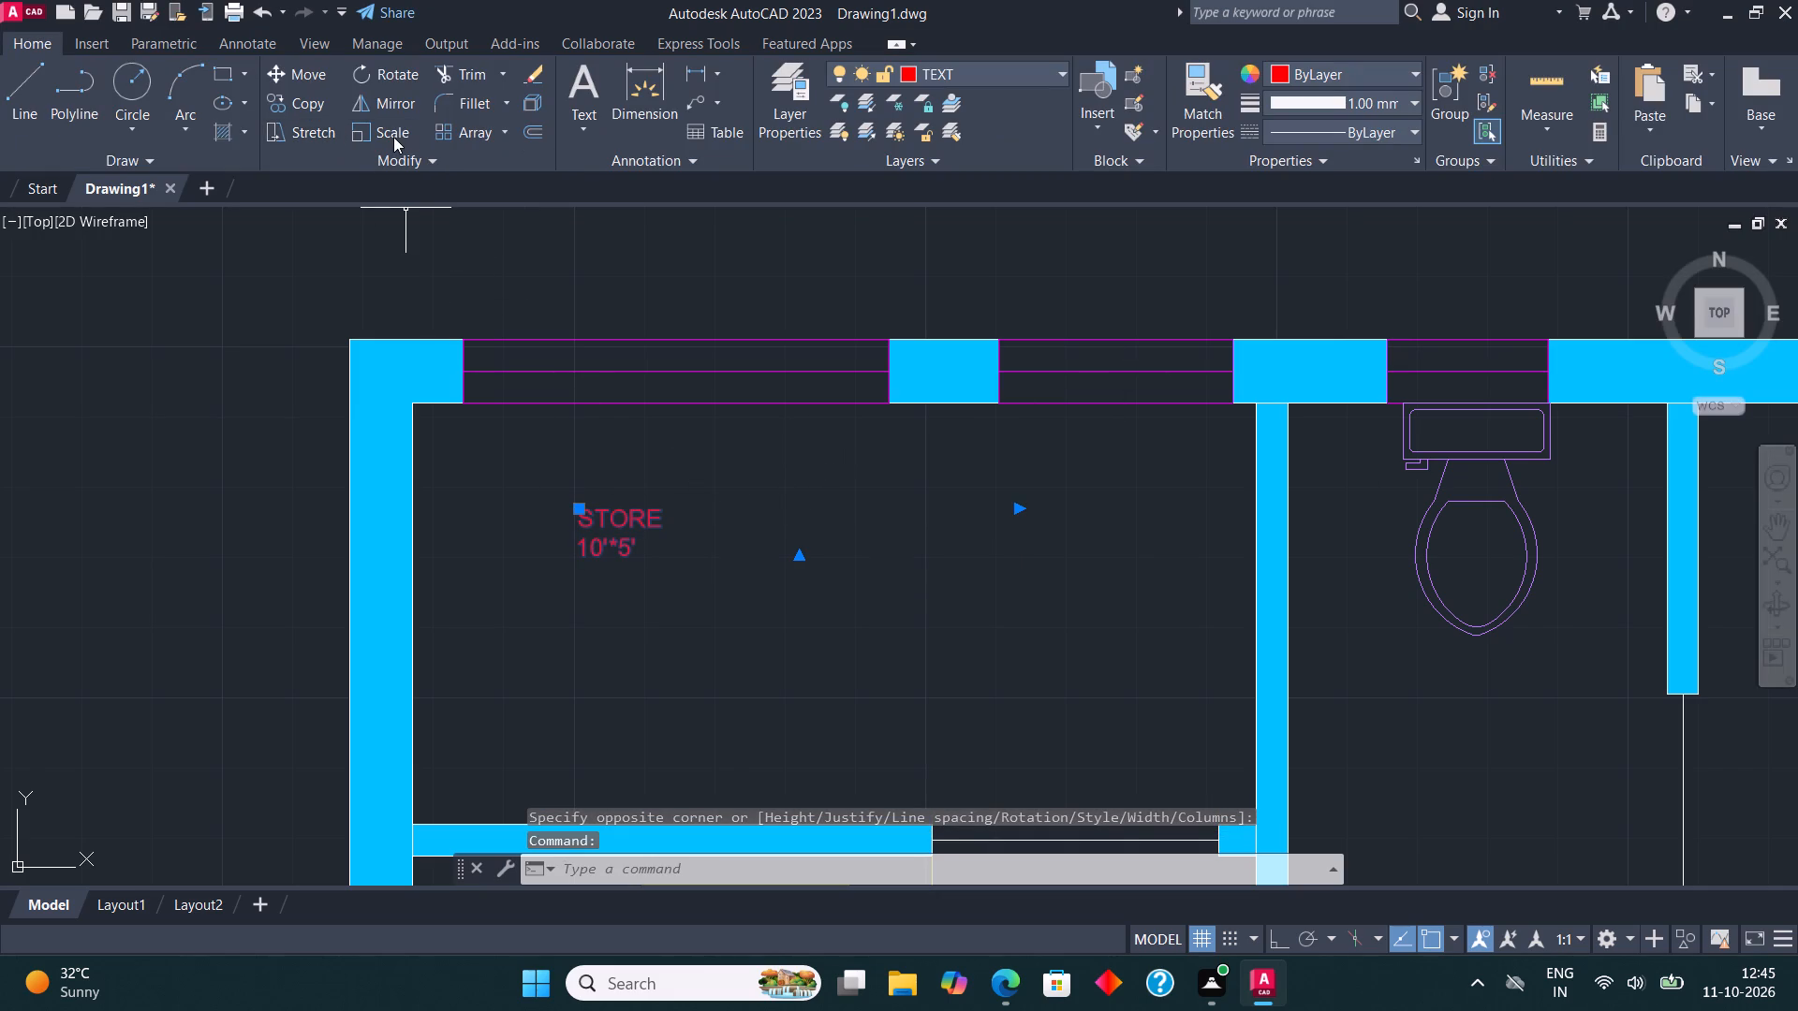
pyautogui.click(393, 137)
pyautogui.click(636, 540)
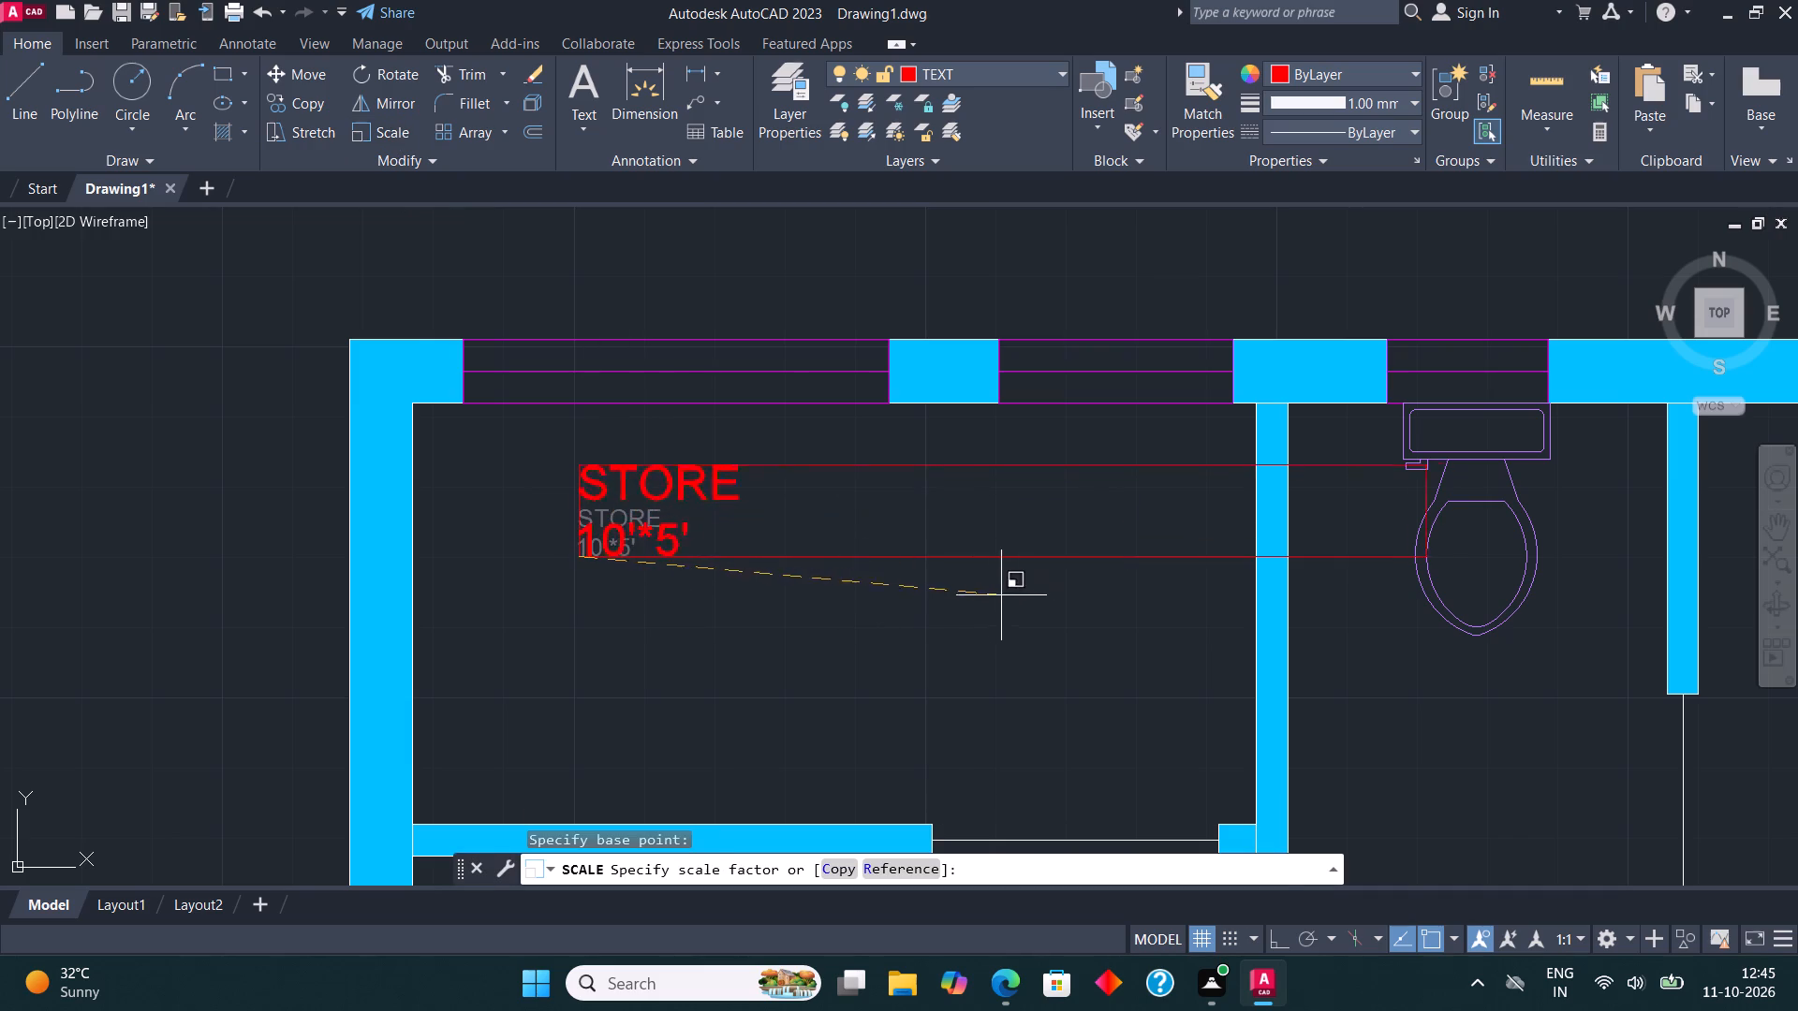
pyautogui.click(1033, 599)
# Move the STORE label freehand towards the middle of the room above the kitchen.
pyautogui.scroll(-2, 869, 613)
pyautogui.moveTo(843, 592); pyautogui.dragTo(799, 533, button='middle')
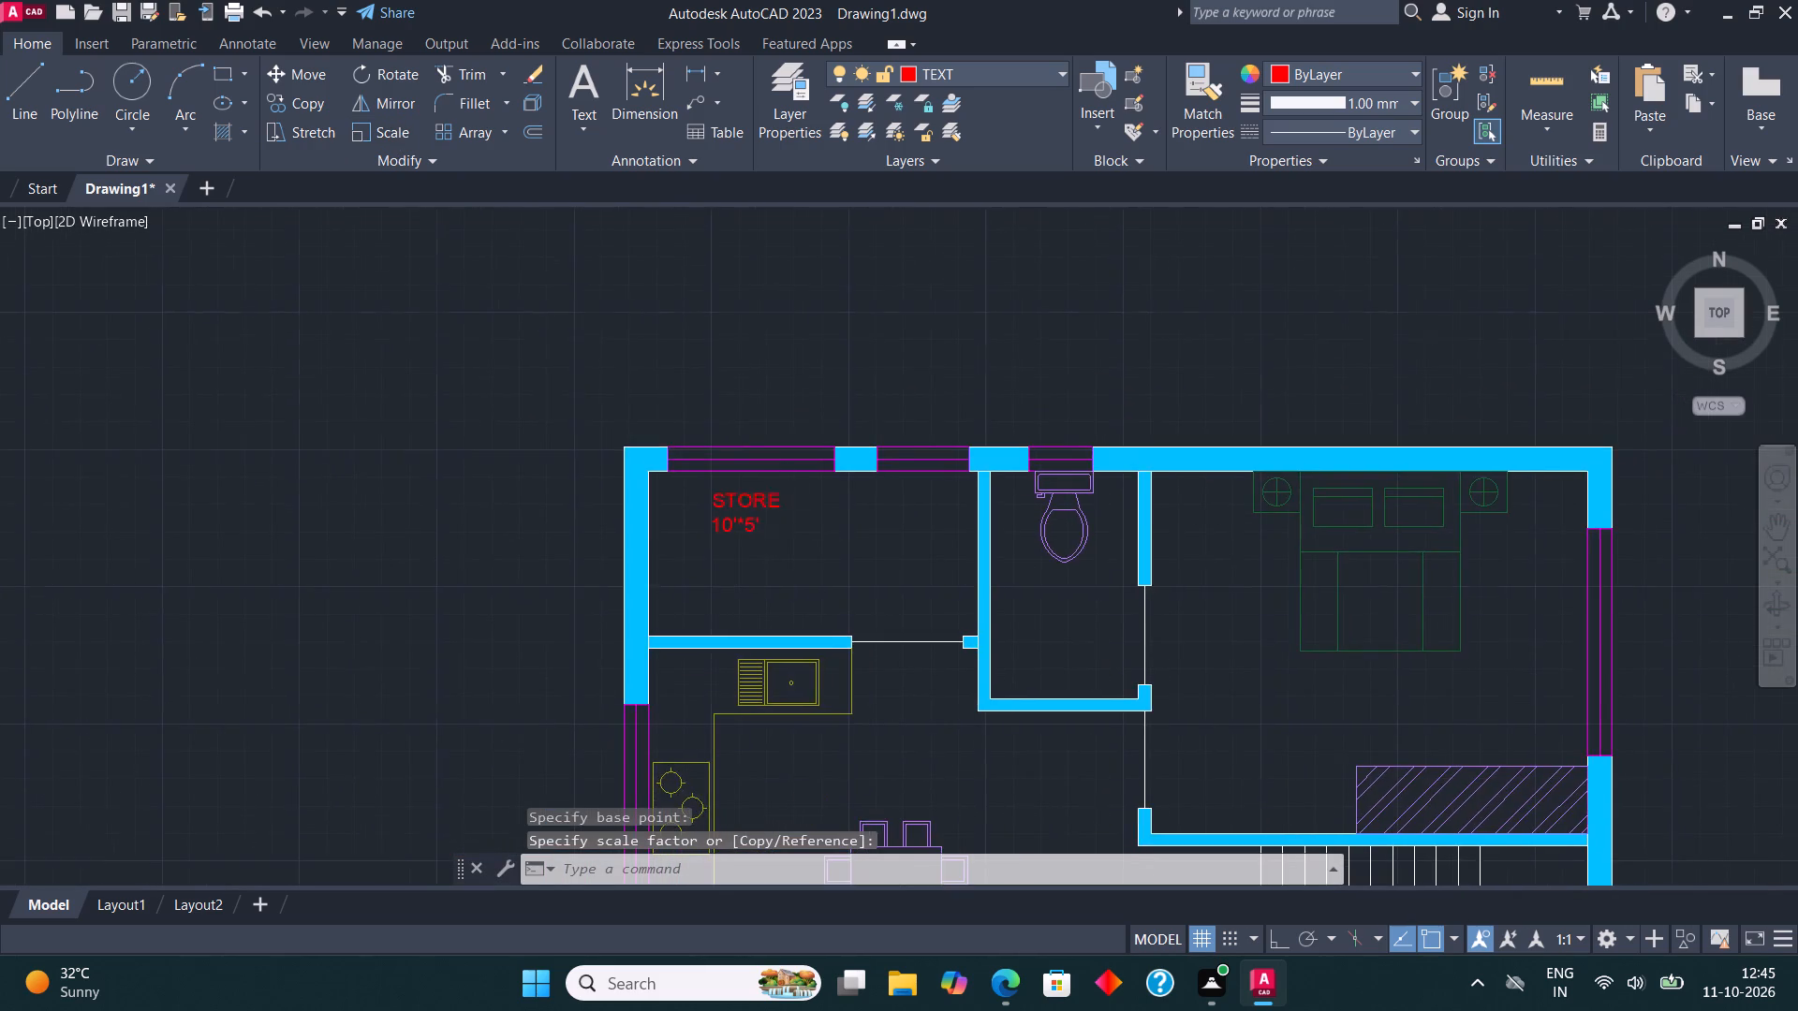
pyautogui.scroll(1, 772, 496)
pyautogui.click(732, 505)
pyautogui.click(302, 78)
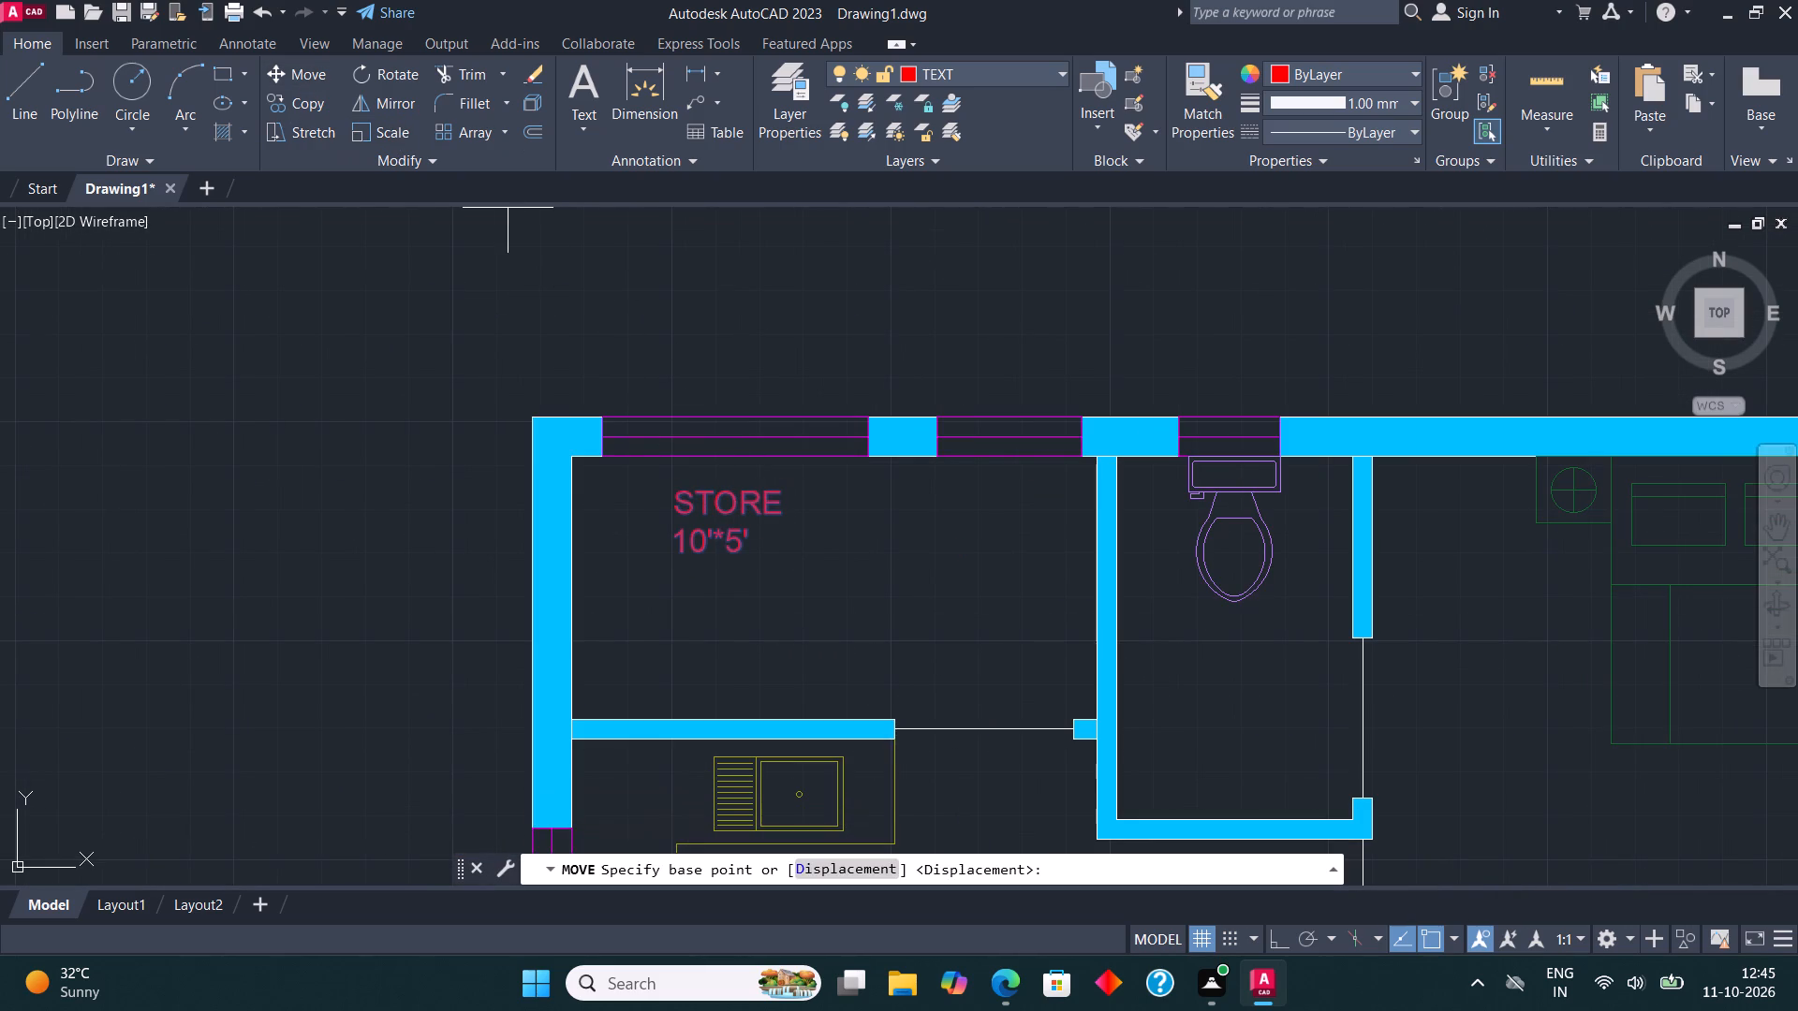
pyautogui.click(714, 510)
pyautogui.click(753, 551)
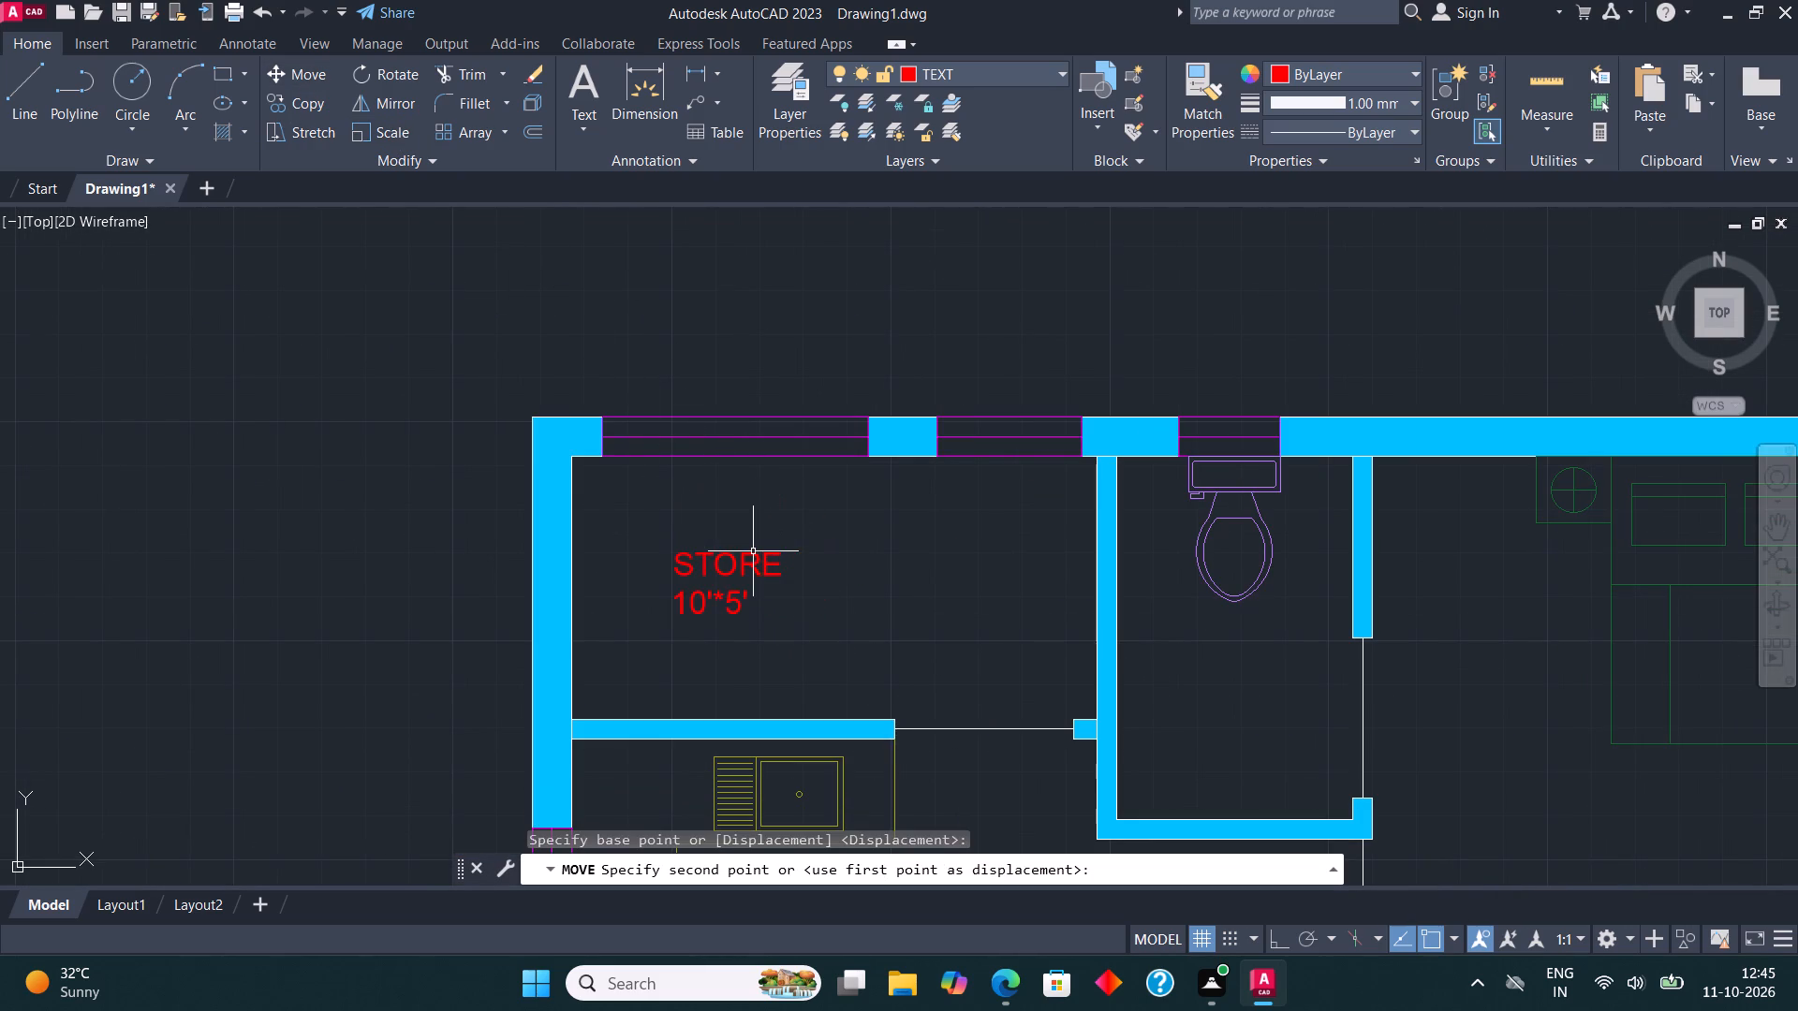
pyautogui.click(708, 565)
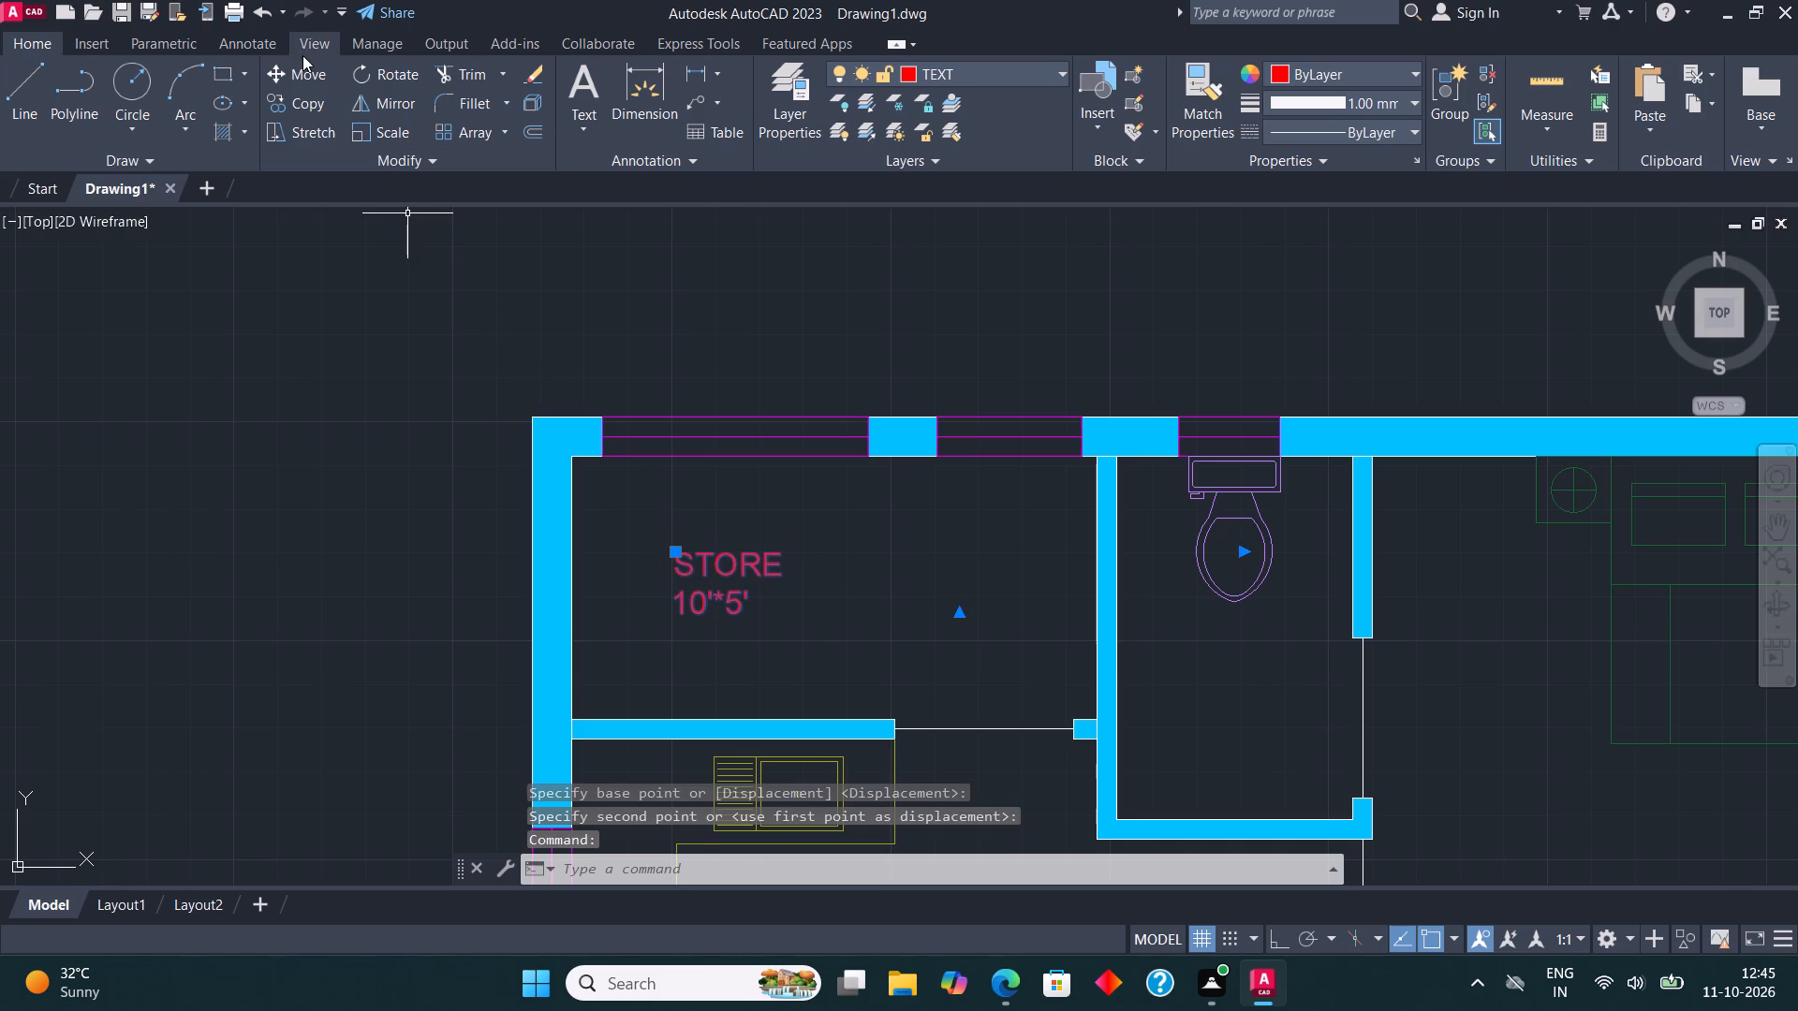
pyautogui.click(302, 66)
pyautogui.moveTo(693, 565); pyautogui.dragTo(712, 575)
pyautogui.click(799, 558)
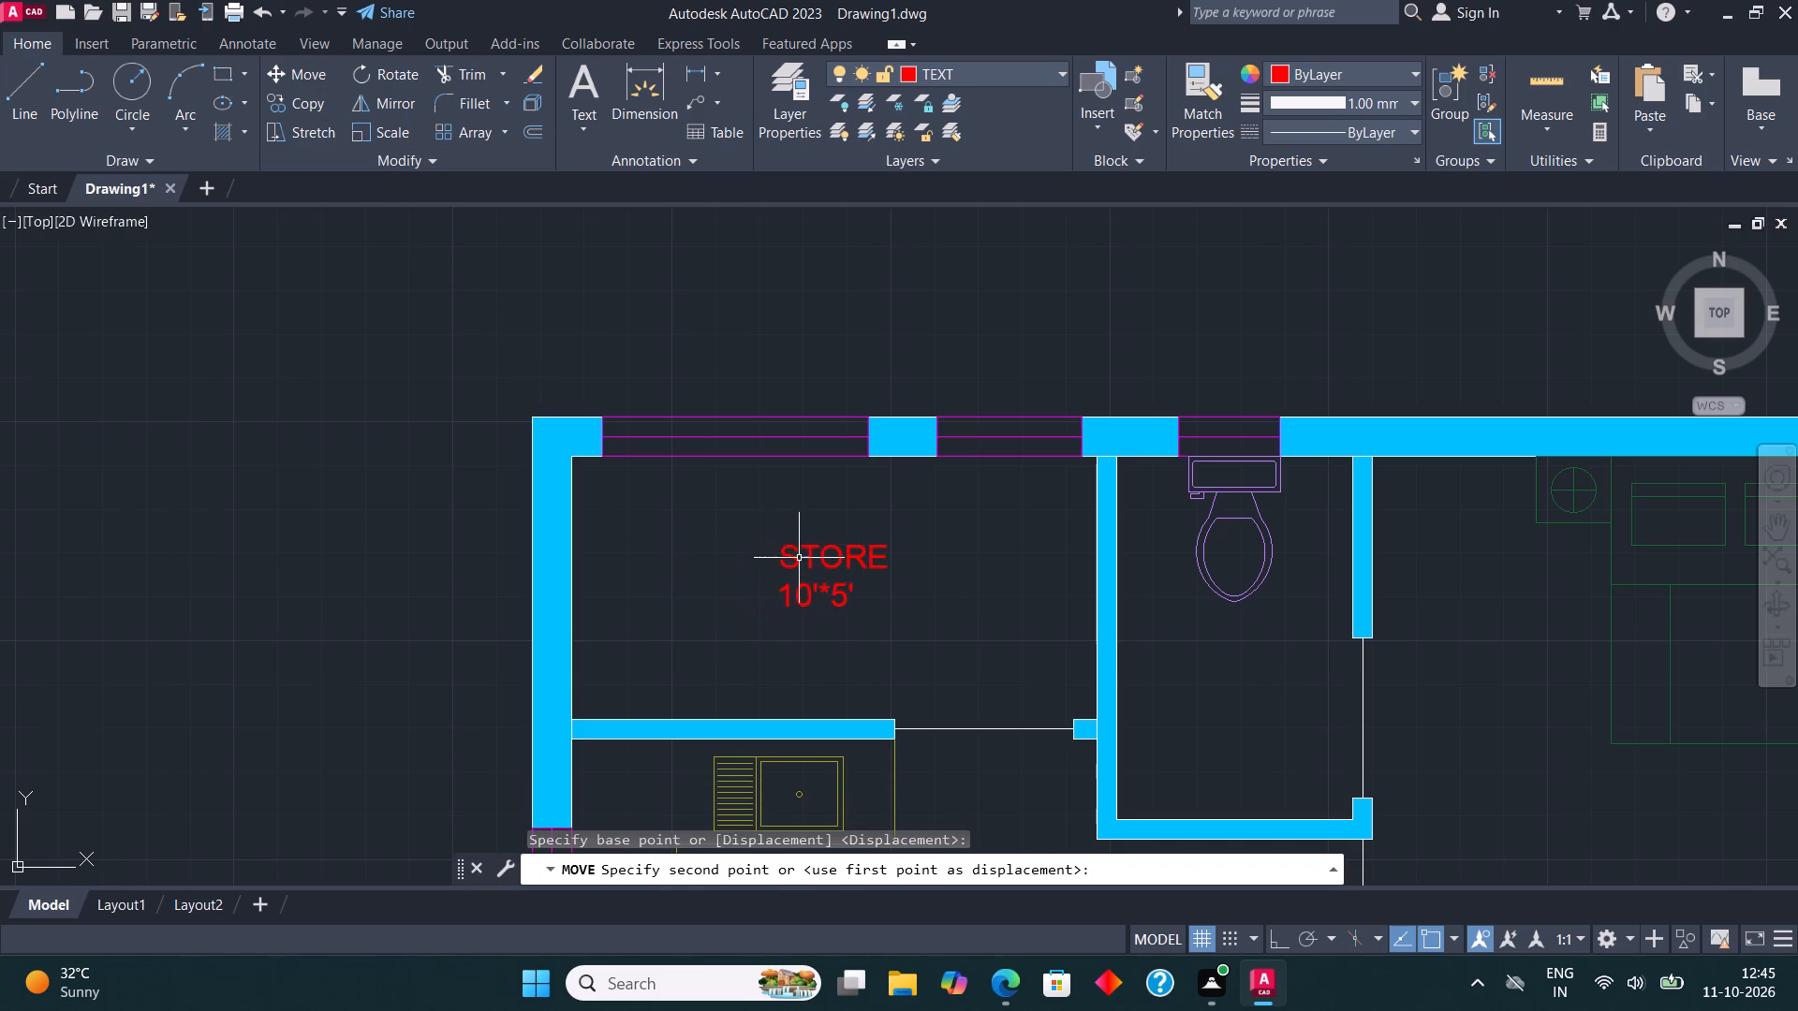
# Copy the STORE label into the adjoining toilet, the bedroom beside that toilet, and the kitchen next to the counter.
pyautogui.click(817, 580)
pyautogui.click(289, 95)
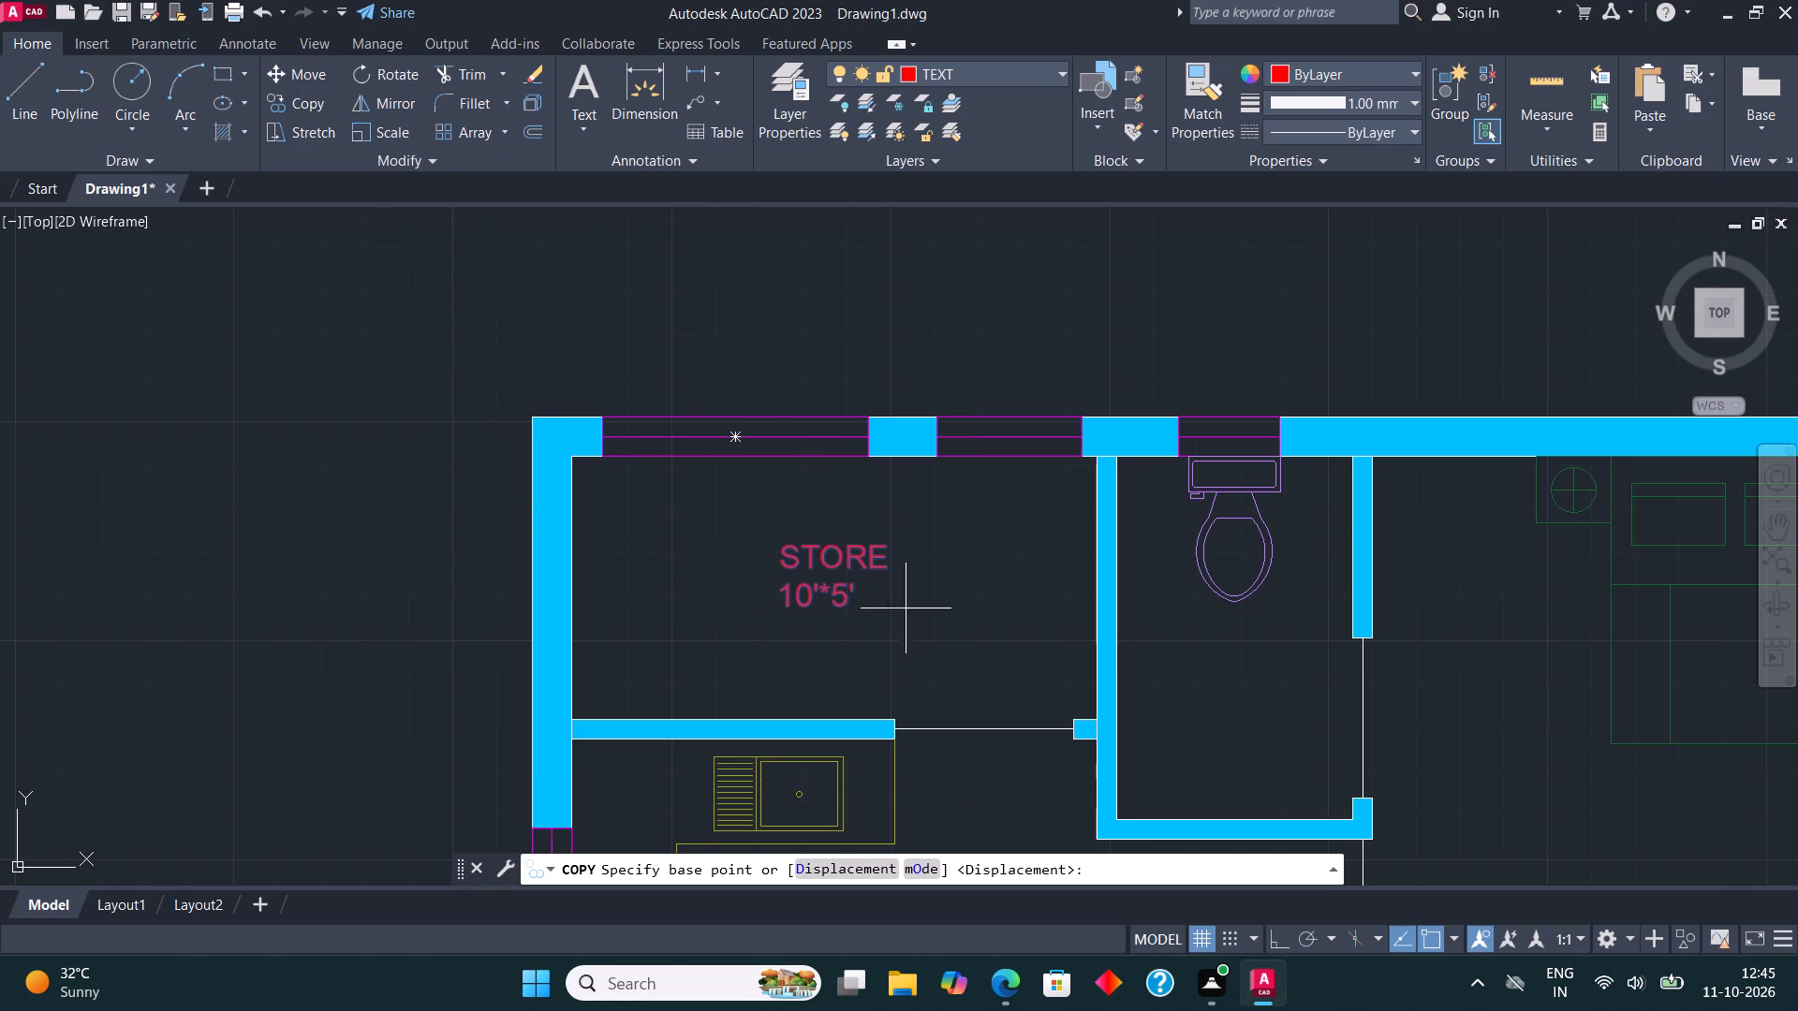
pyautogui.click(850, 584)
pyautogui.click(1198, 709)
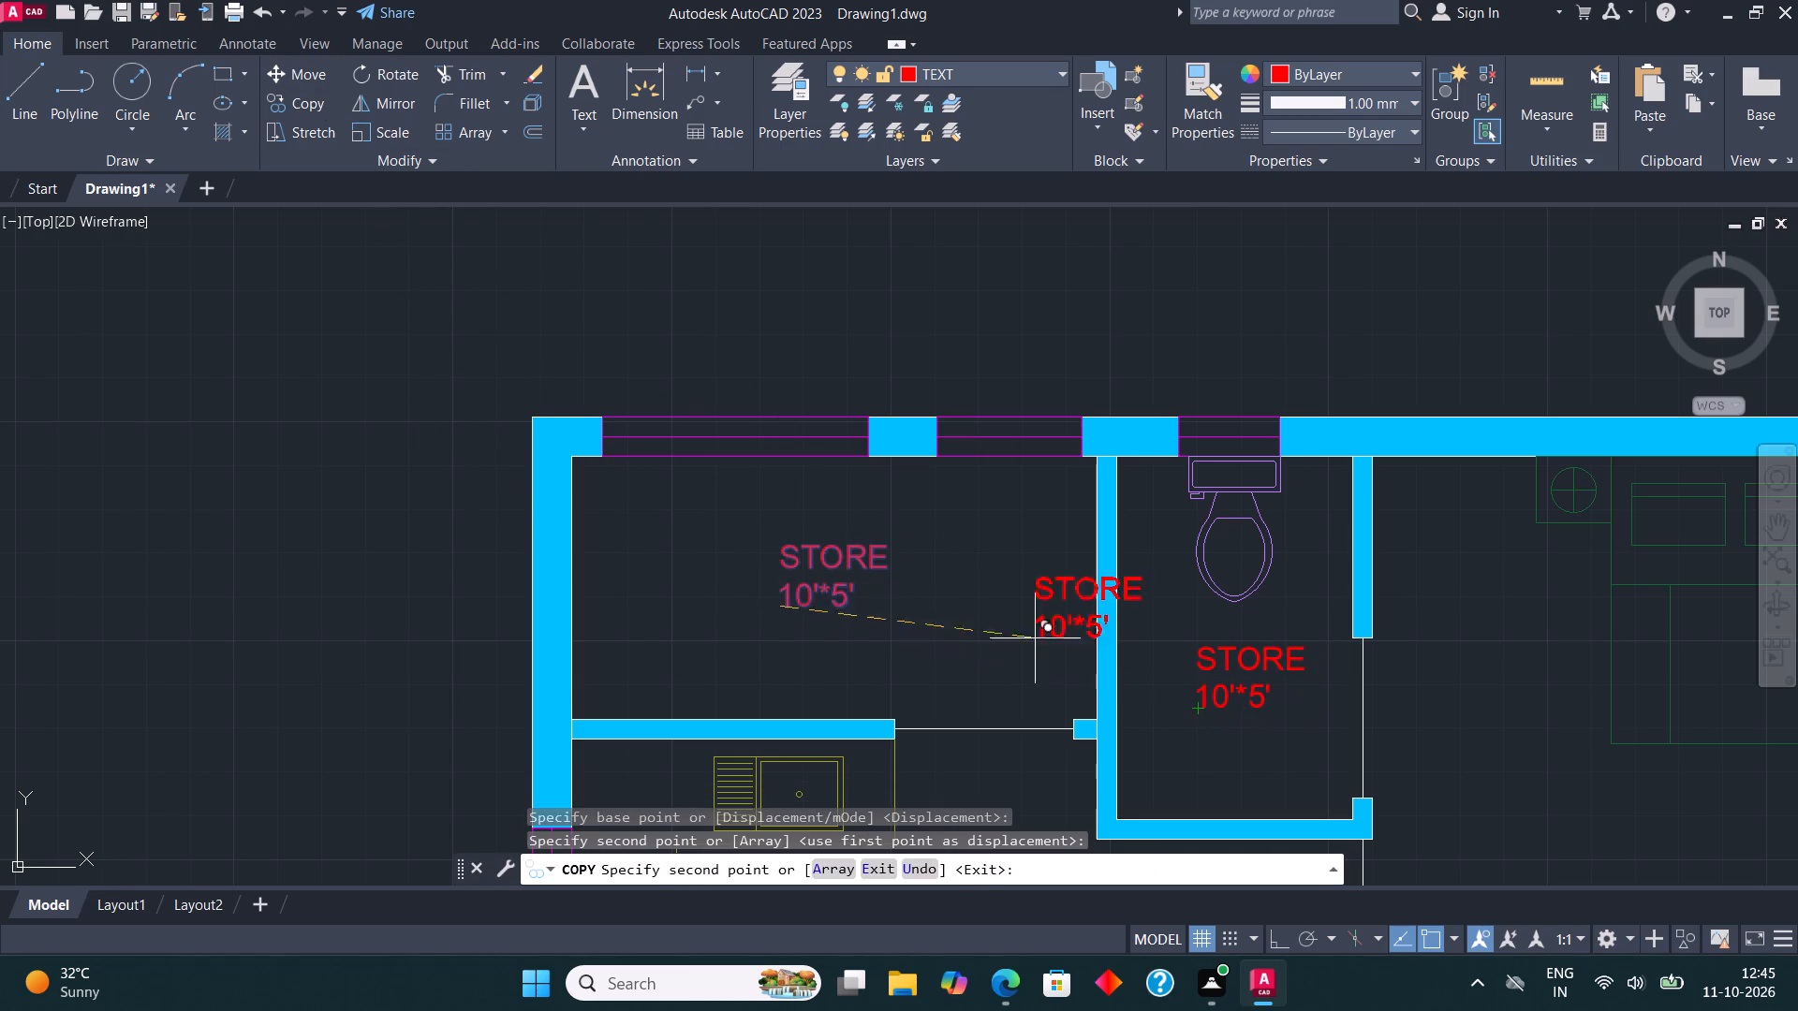
pyautogui.scroll(-2, 873, 566)
pyautogui.scroll(-1, 1046, 572)
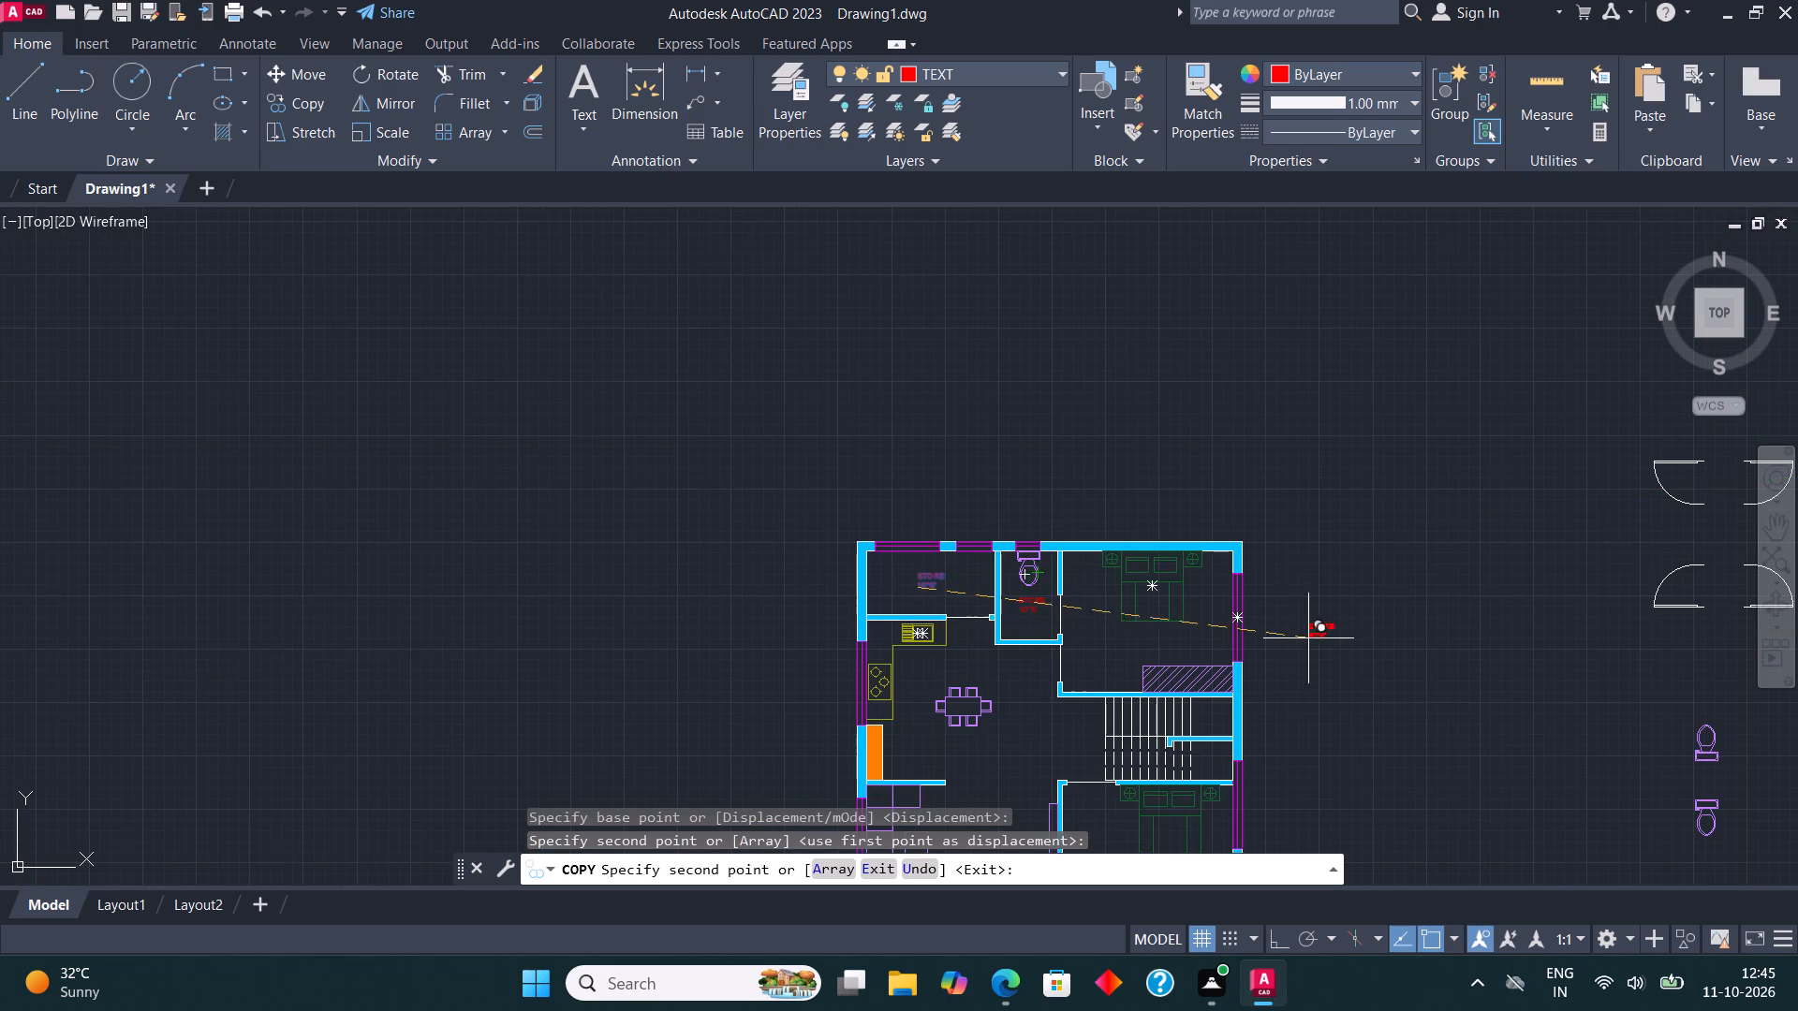
pyautogui.scroll(2, 1058, 693)
pyautogui.click(1266, 570)
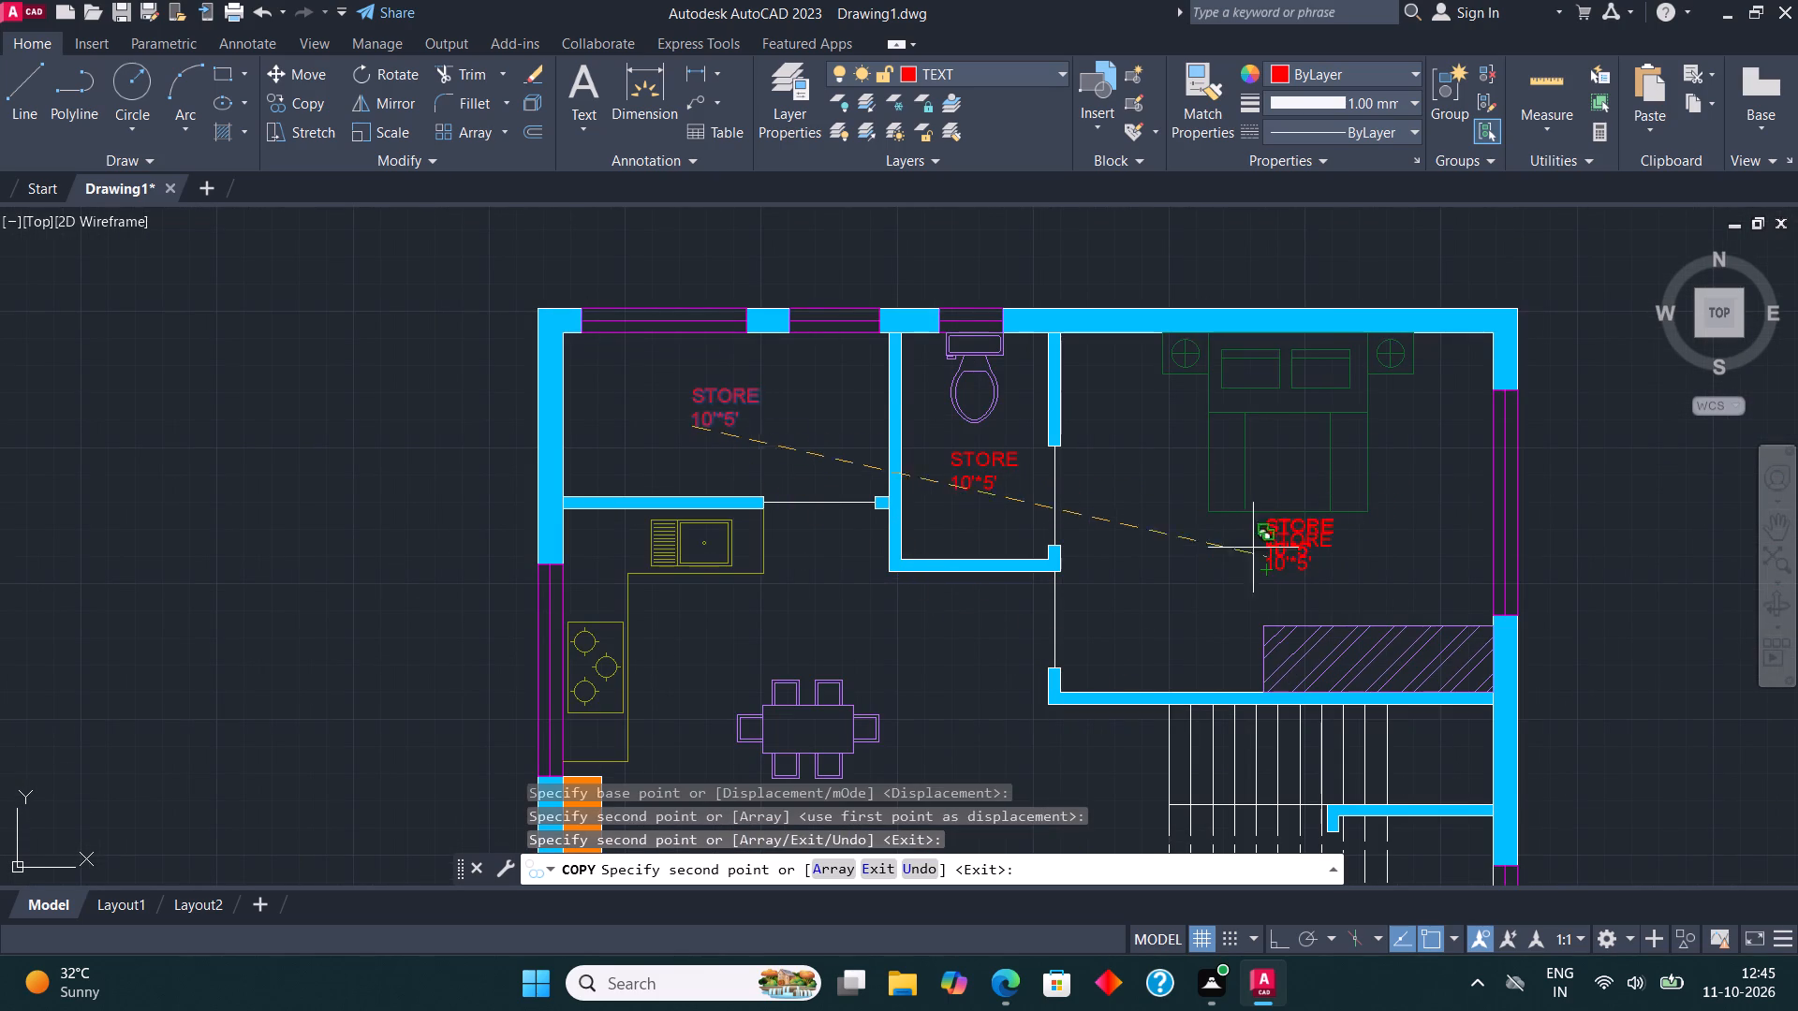
pyautogui.scroll(-1, 1167, 377)
pyautogui.scroll(1, 876, 556)
pyautogui.click(877, 542)
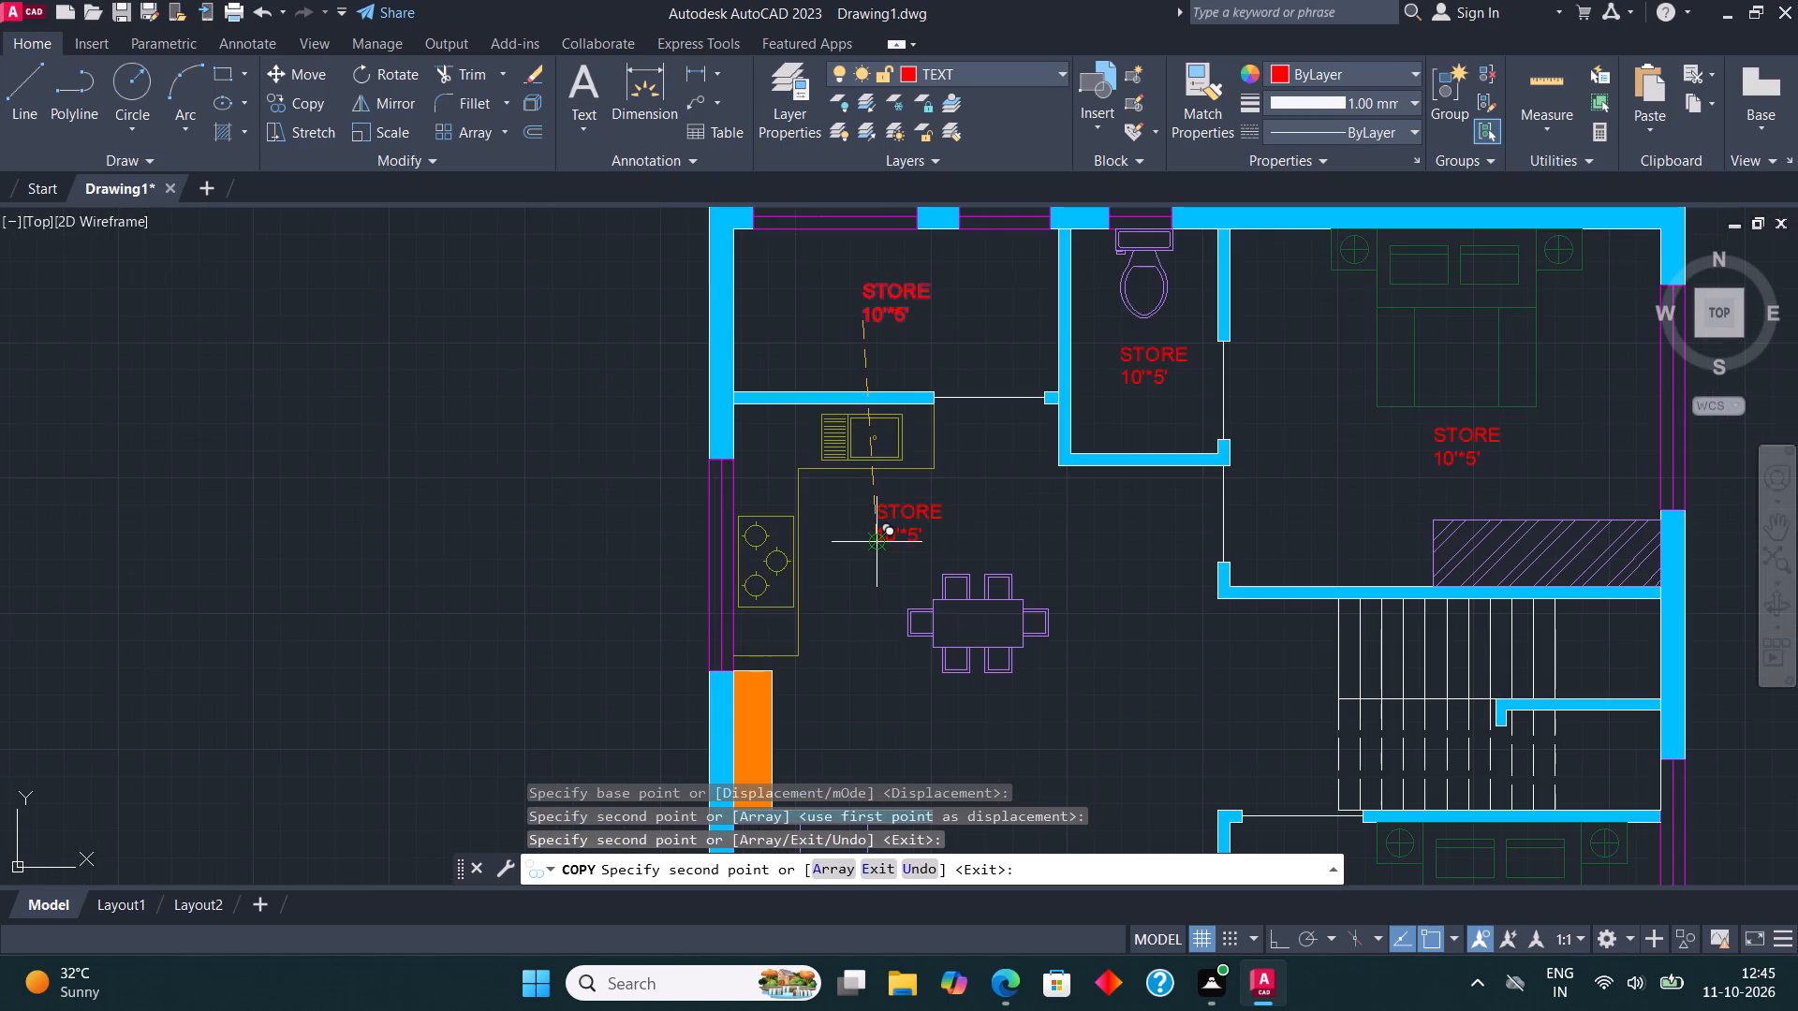
# Place further copies of the STORE label beside the orange block, in the living room, and on the car in the porch.
pyautogui.scroll(-2, 986, 390)
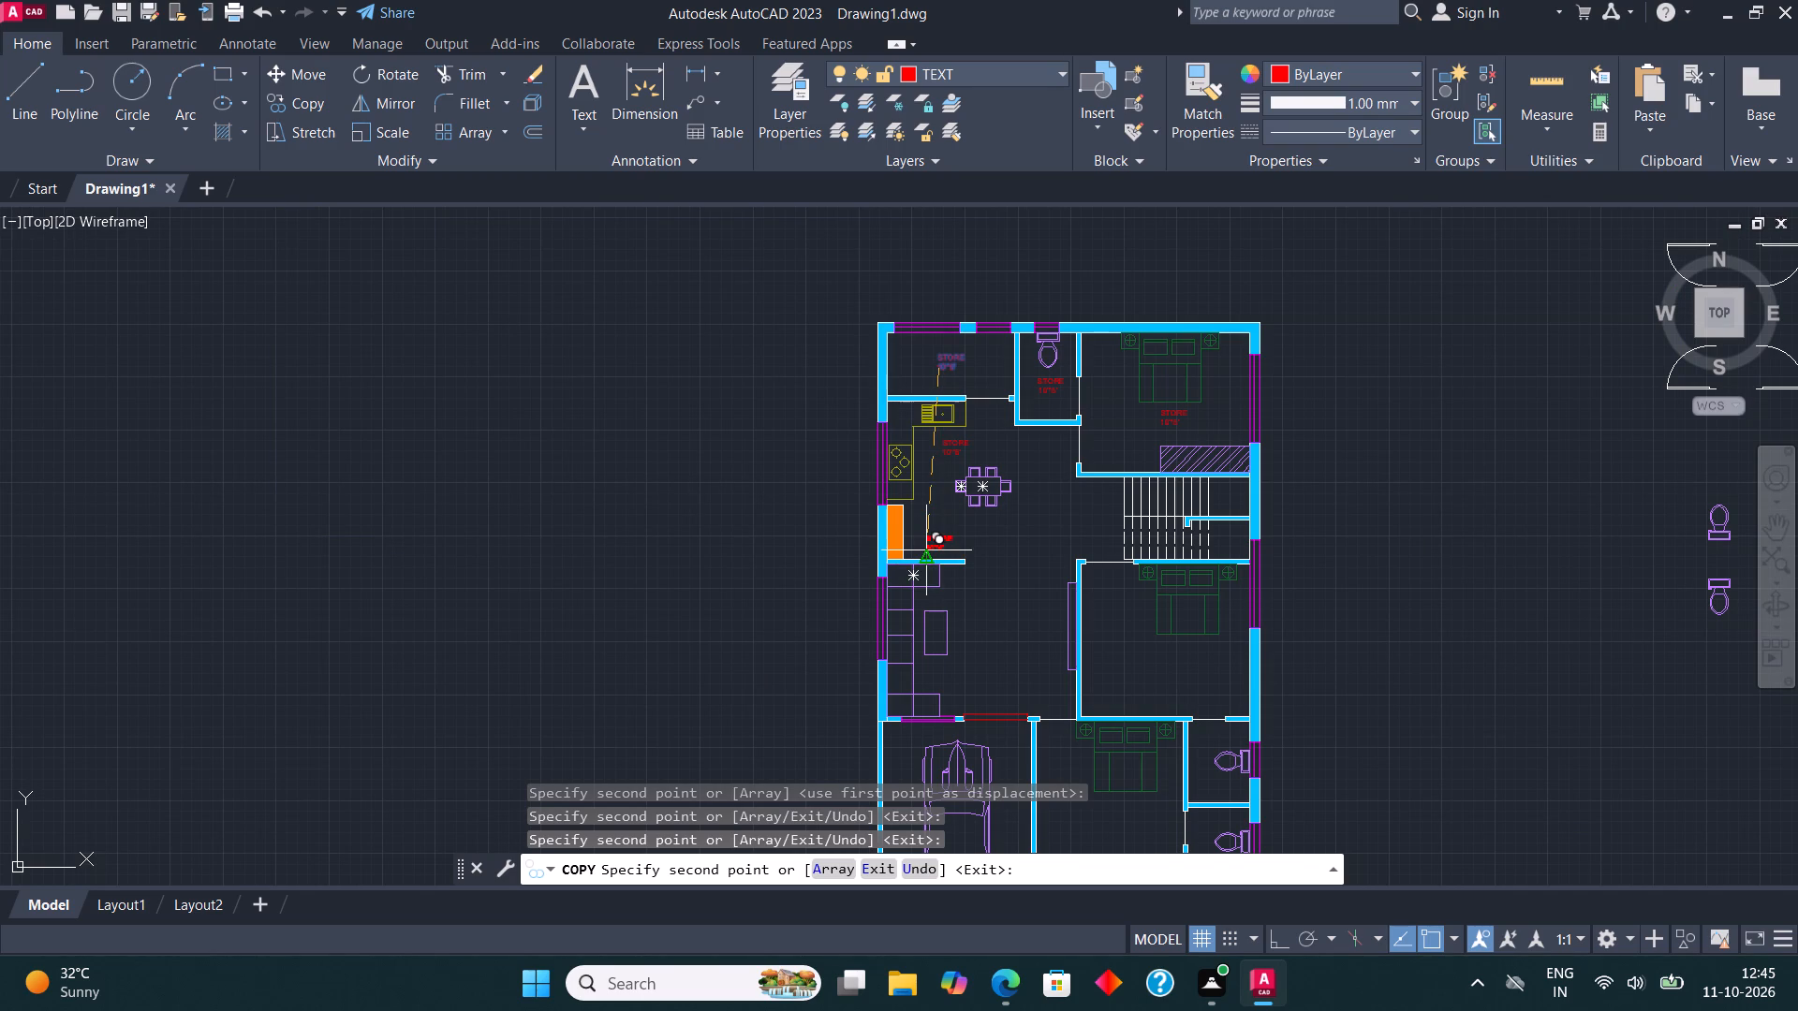
pyautogui.scroll(3, 900, 541)
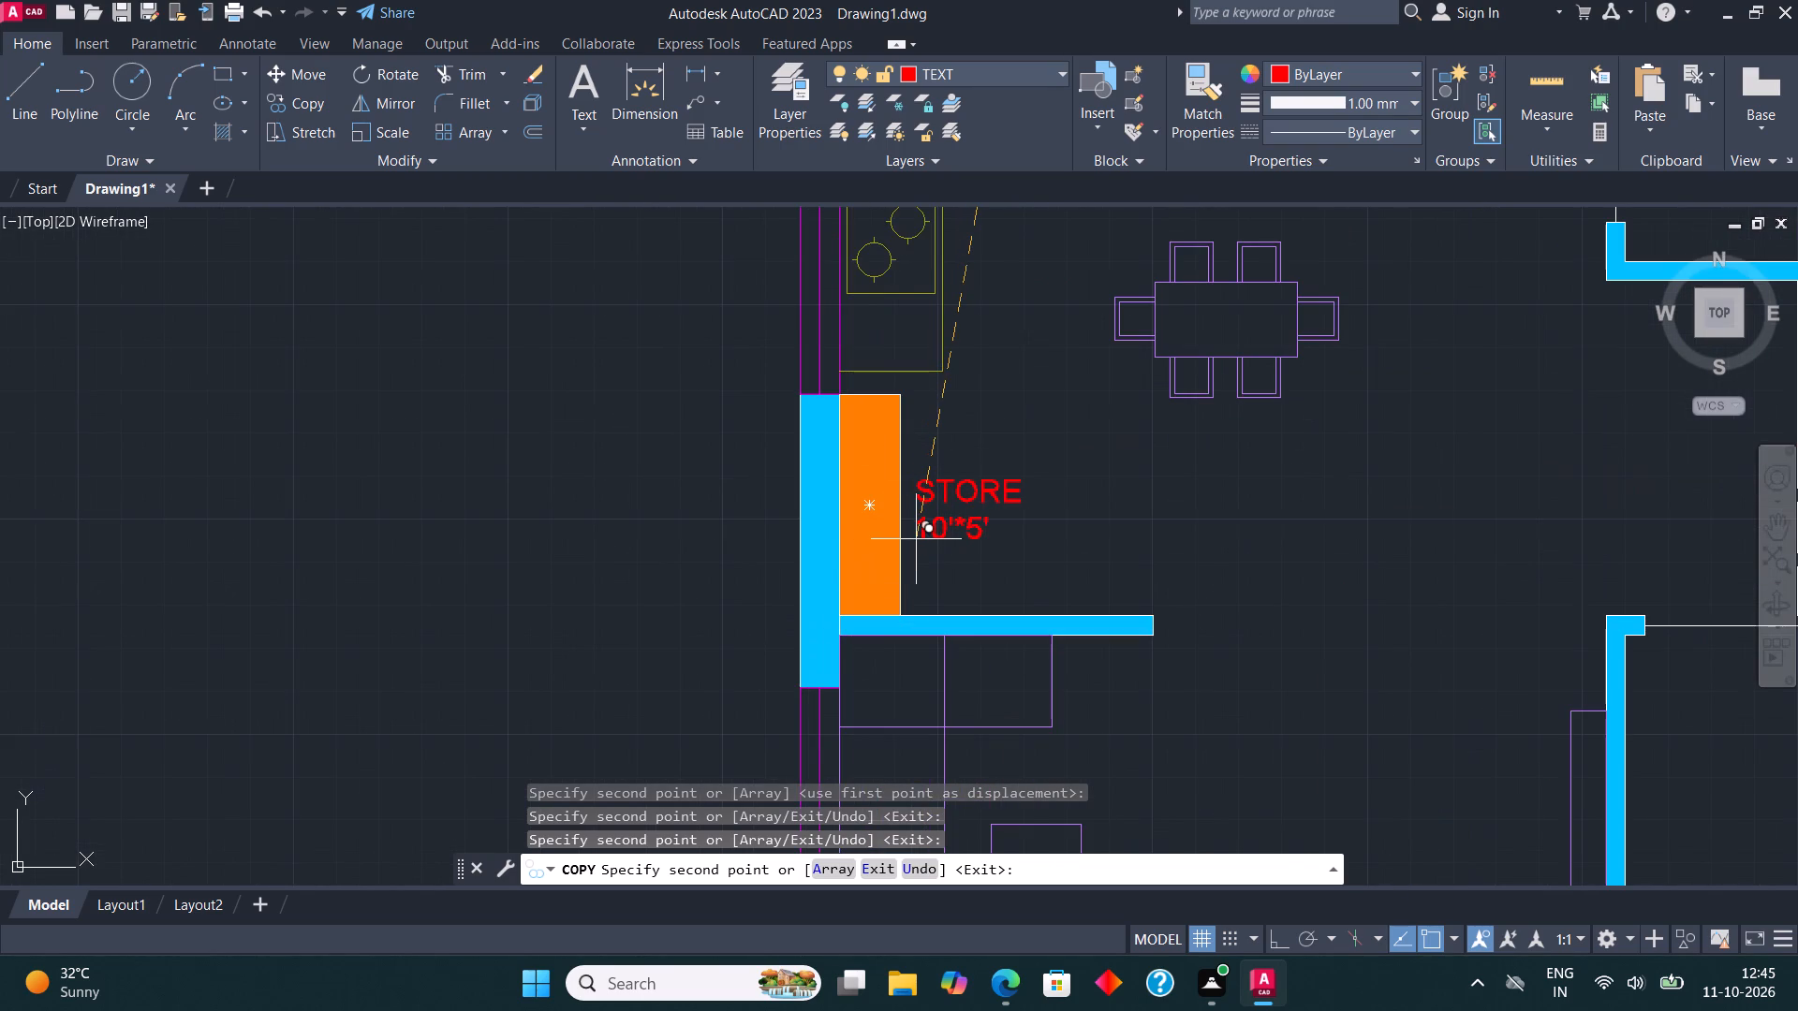
pyautogui.click(916, 539)
pyautogui.scroll(-4, 1006, 335)
pyautogui.scroll(4, 1035, 427)
pyautogui.click(1077, 429)
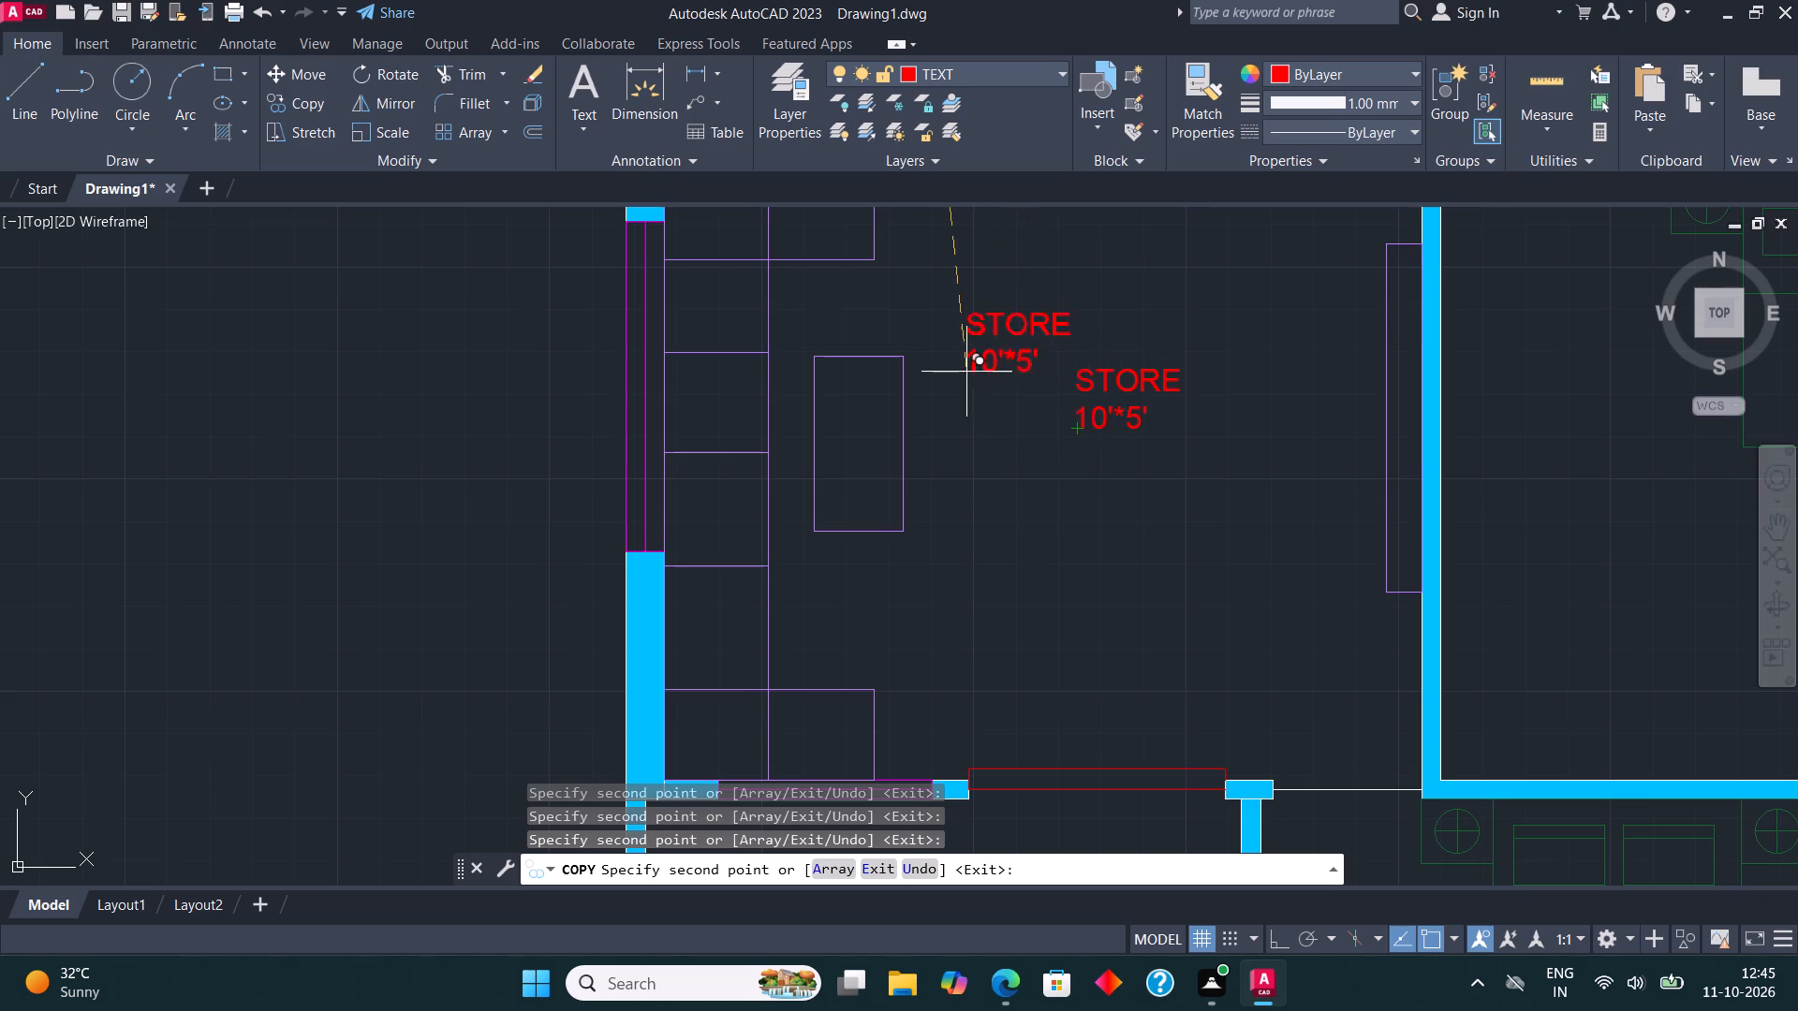
pyautogui.scroll(-4, 966, 372)
pyautogui.scroll(4, 976, 527)
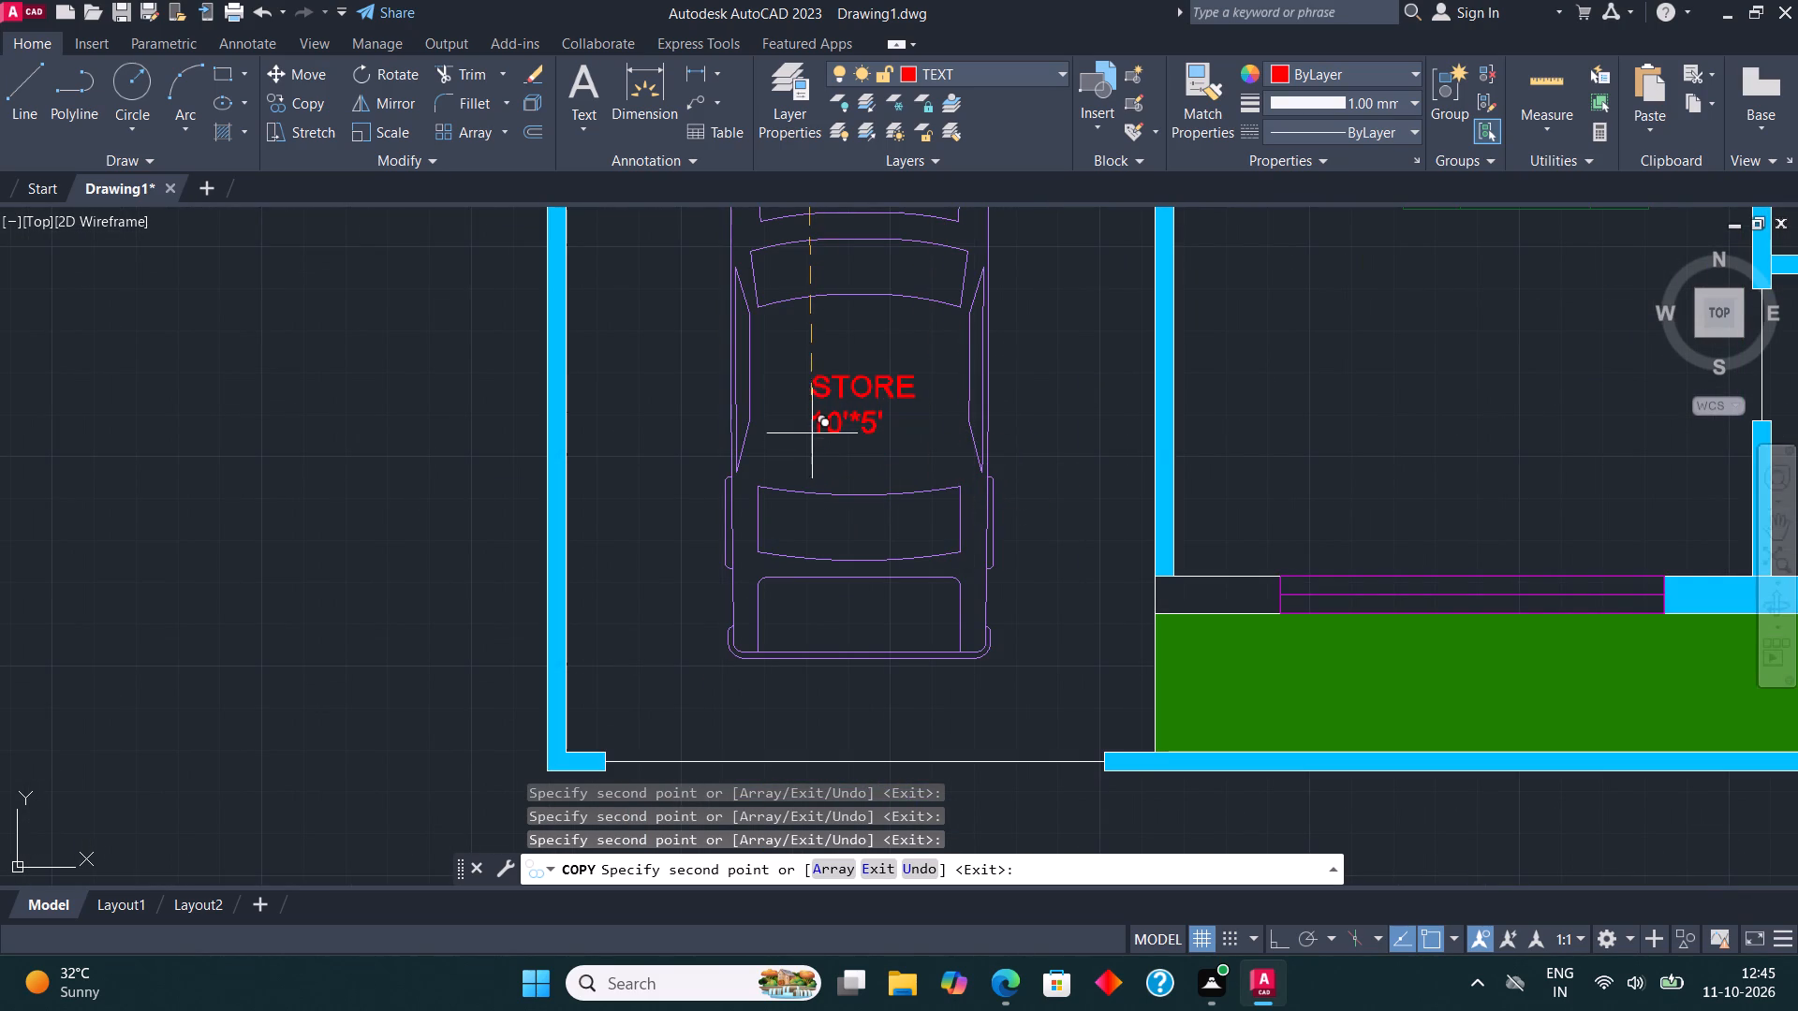
pyautogui.click(812, 416)
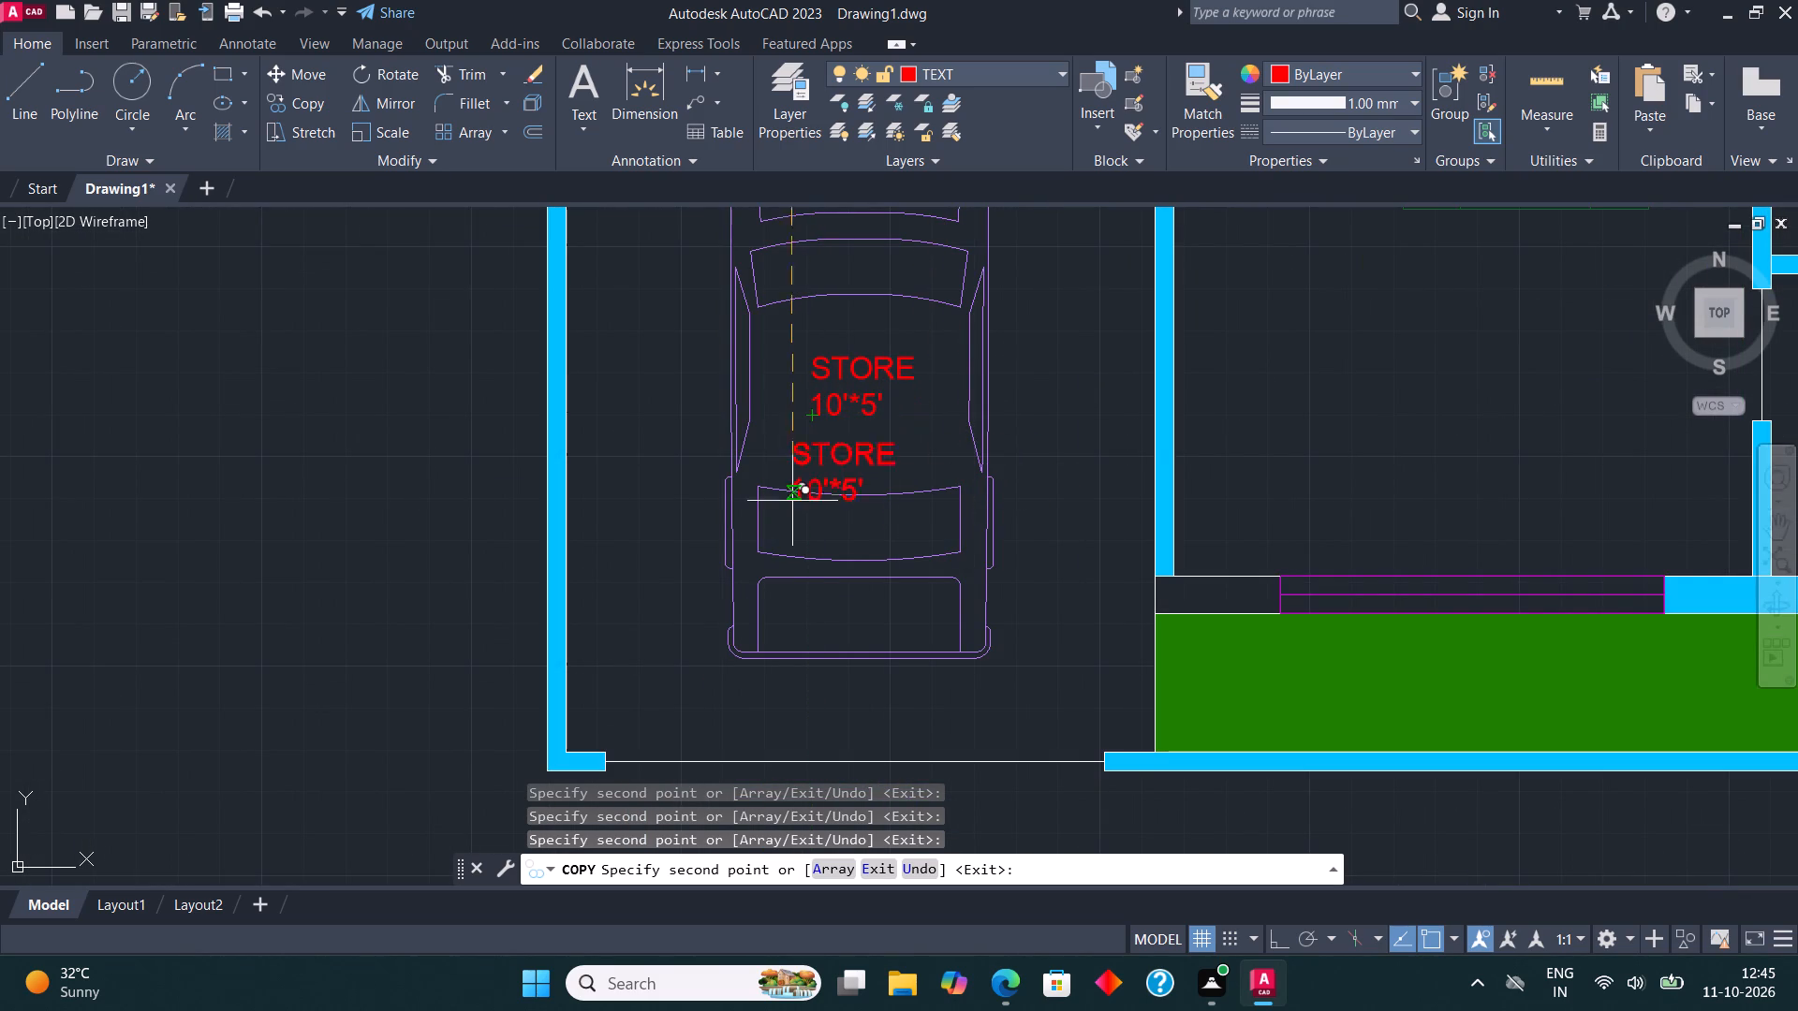
# Place further label copies in the bedroom beside the porch, both toilets adjoining it, and the bedroom beside the living room.
pyautogui.scroll(-3, 774, 680)
pyautogui.scroll(1, 1003, 618)
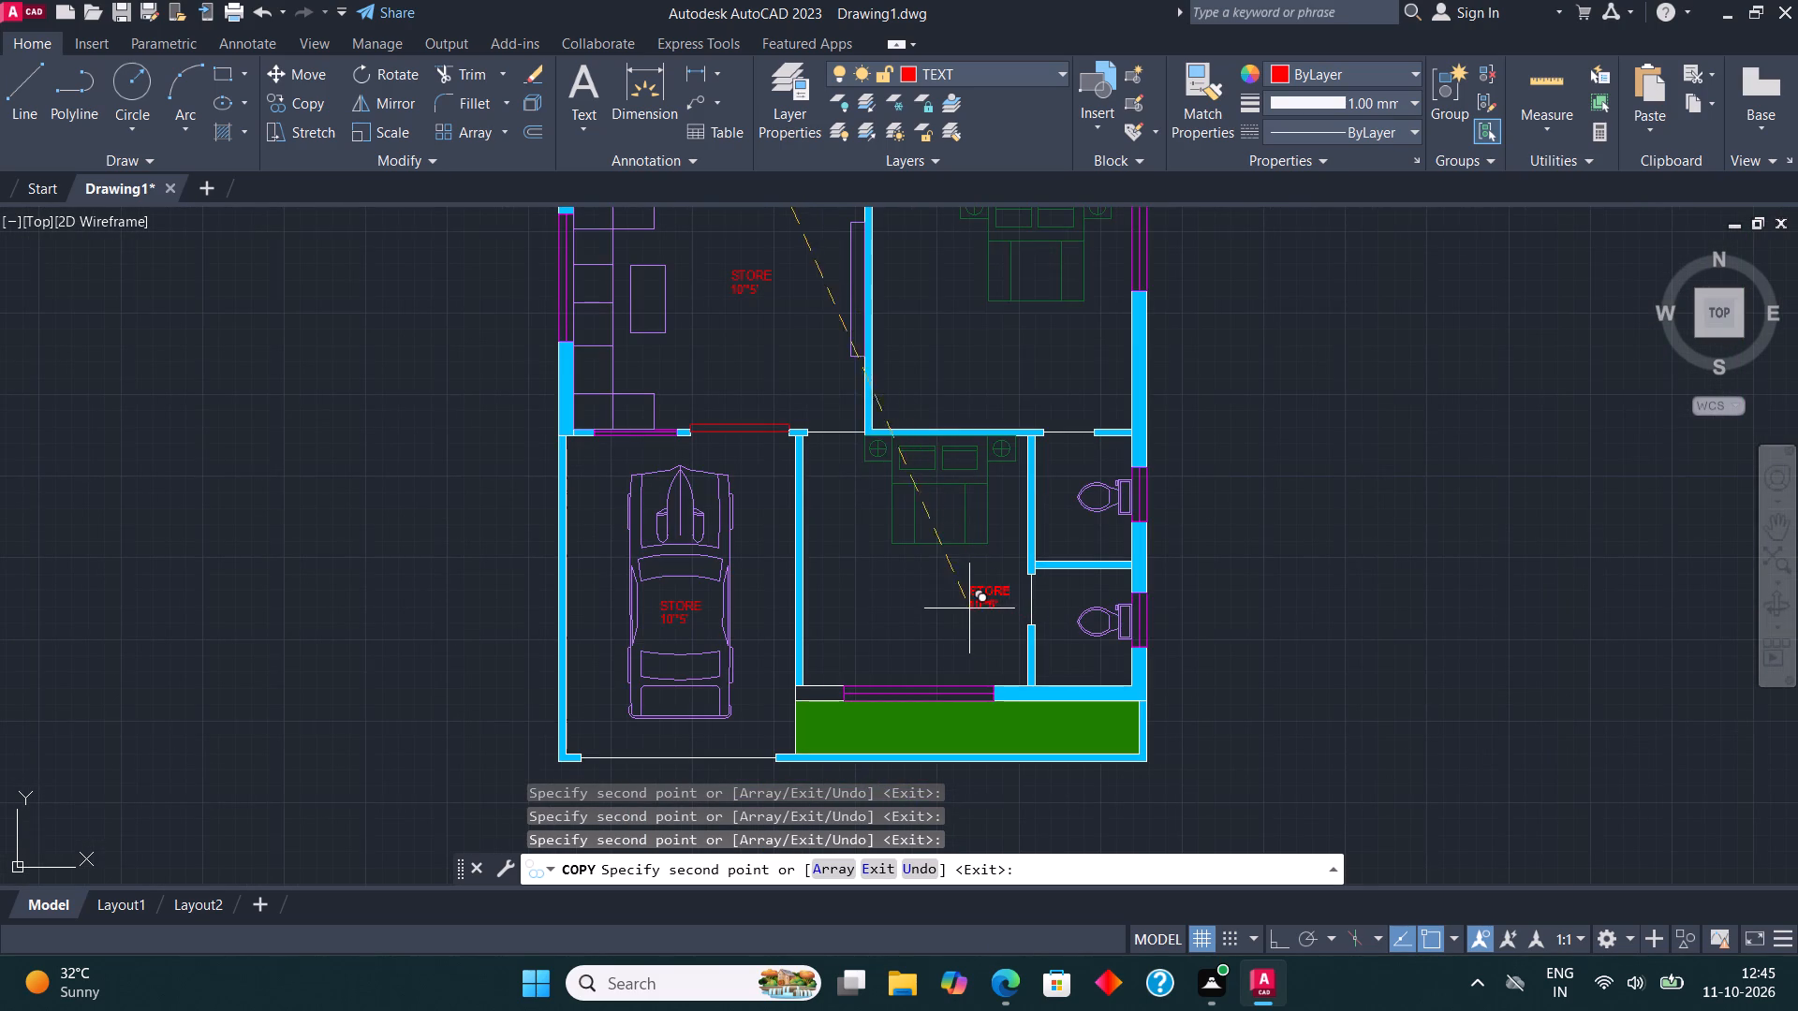
pyautogui.click(931, 593)
pyautogui.scroll(4, 1087, 658)
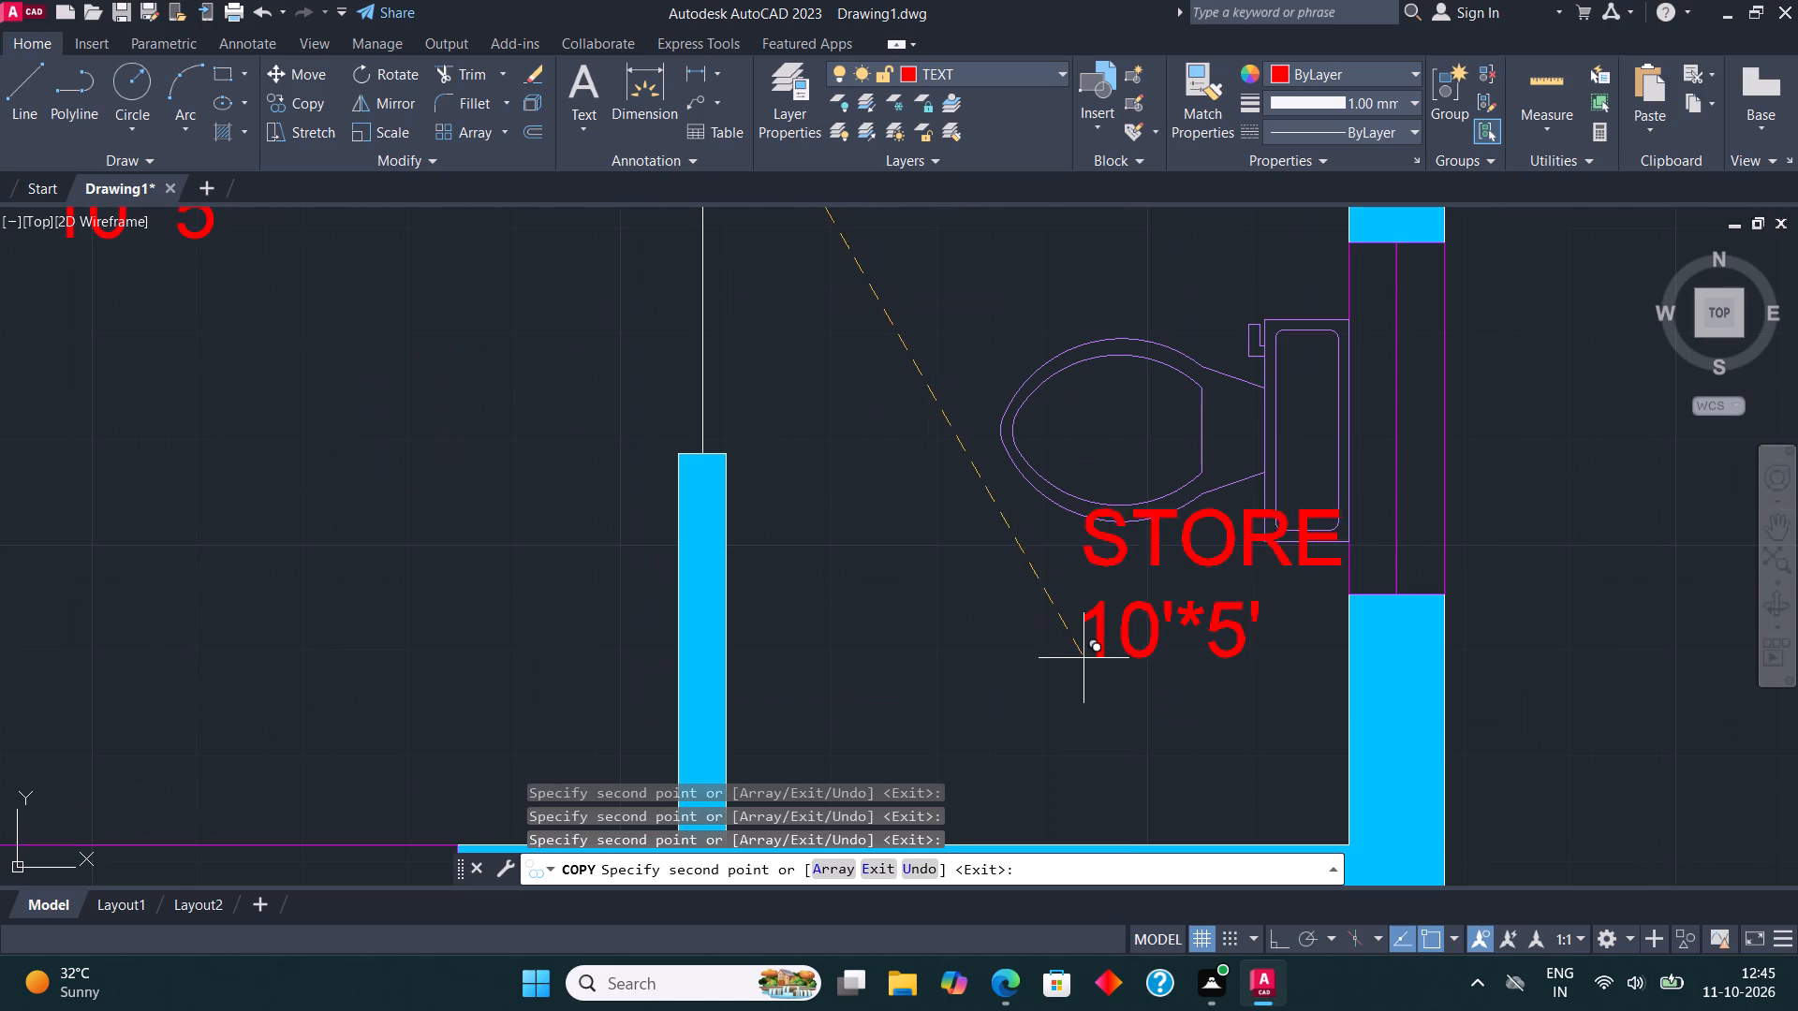
pyautogui.click(961, 719)
pyautogui.scroll(-1, 975, 800)
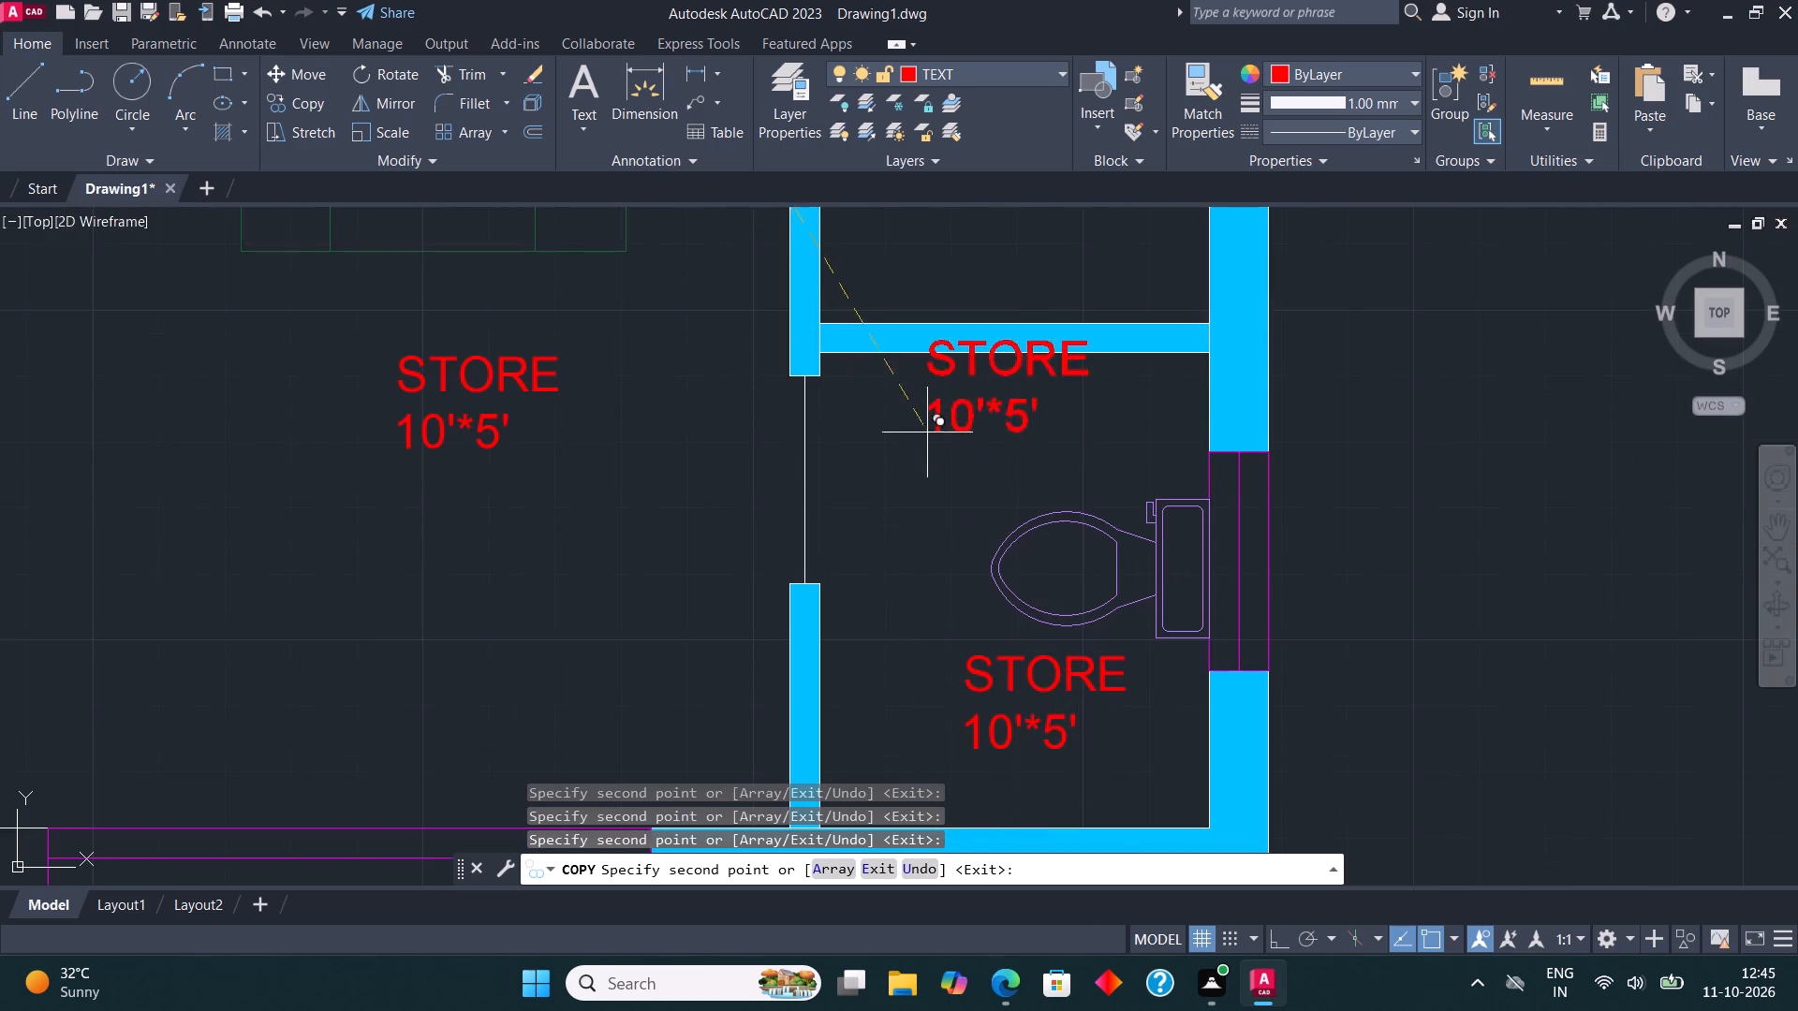
pyautogui.scroll(-2, 933, 561)
pyautogui.scroll(2, 932, 463)
pyautogui.click(952, 447)
pyautogui.scroll(-2, 977, 803)
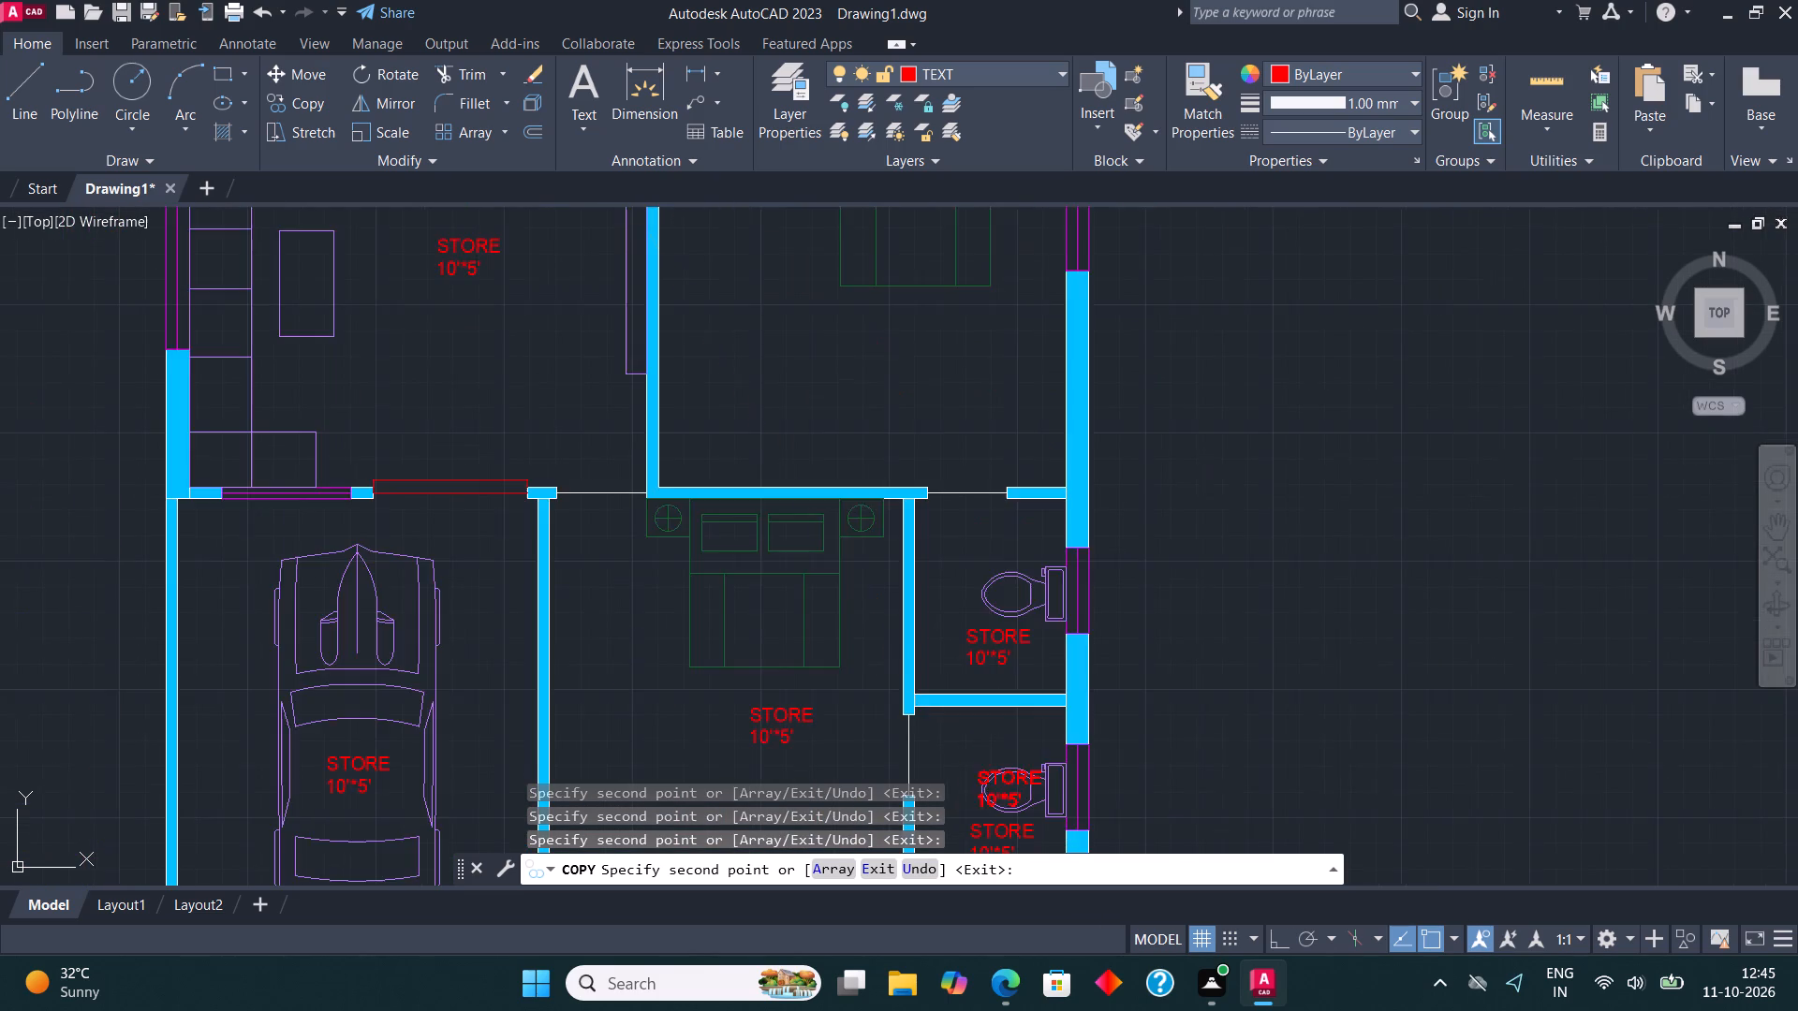
pyautogui.scroll(-3, 978, 761)
pyautogui.scroll(4, 939, 666)
pyautogui.click(1040, 623)
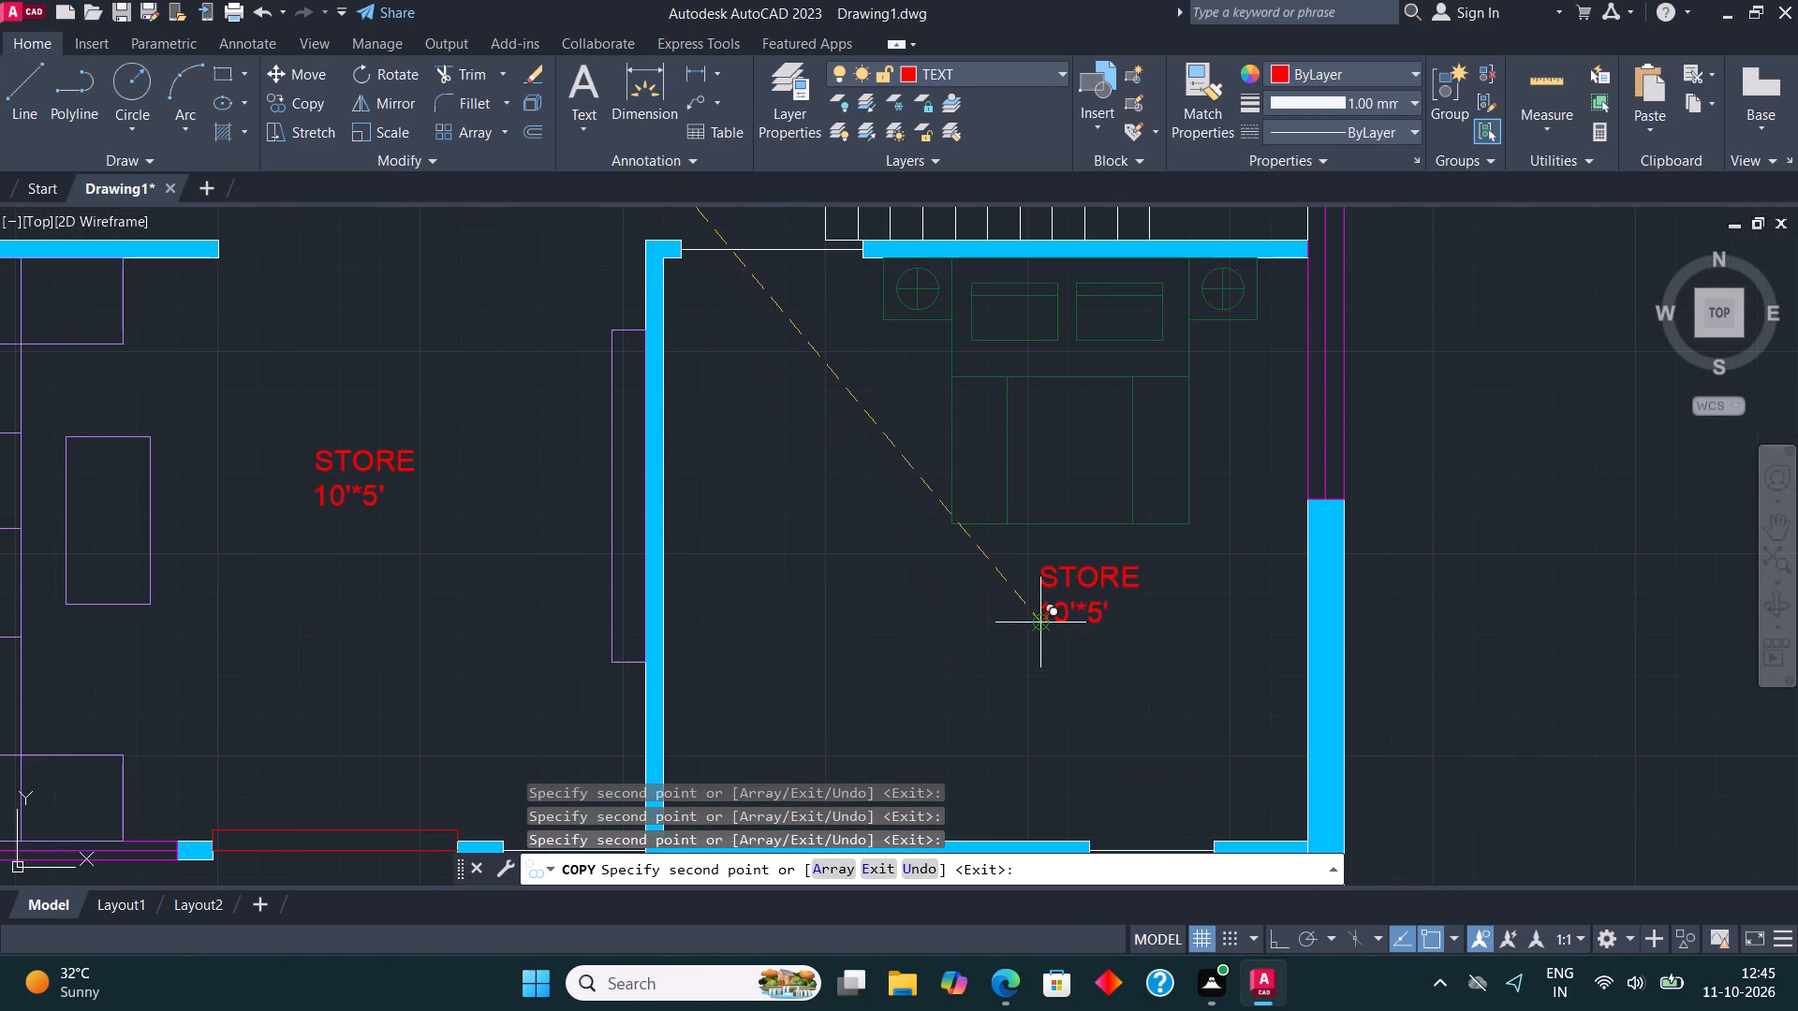
# Place the last label copies at the start of the staircase and outside the plan above the upper toilet's window.
pyautogui.scroll(-2, 1024, 721)
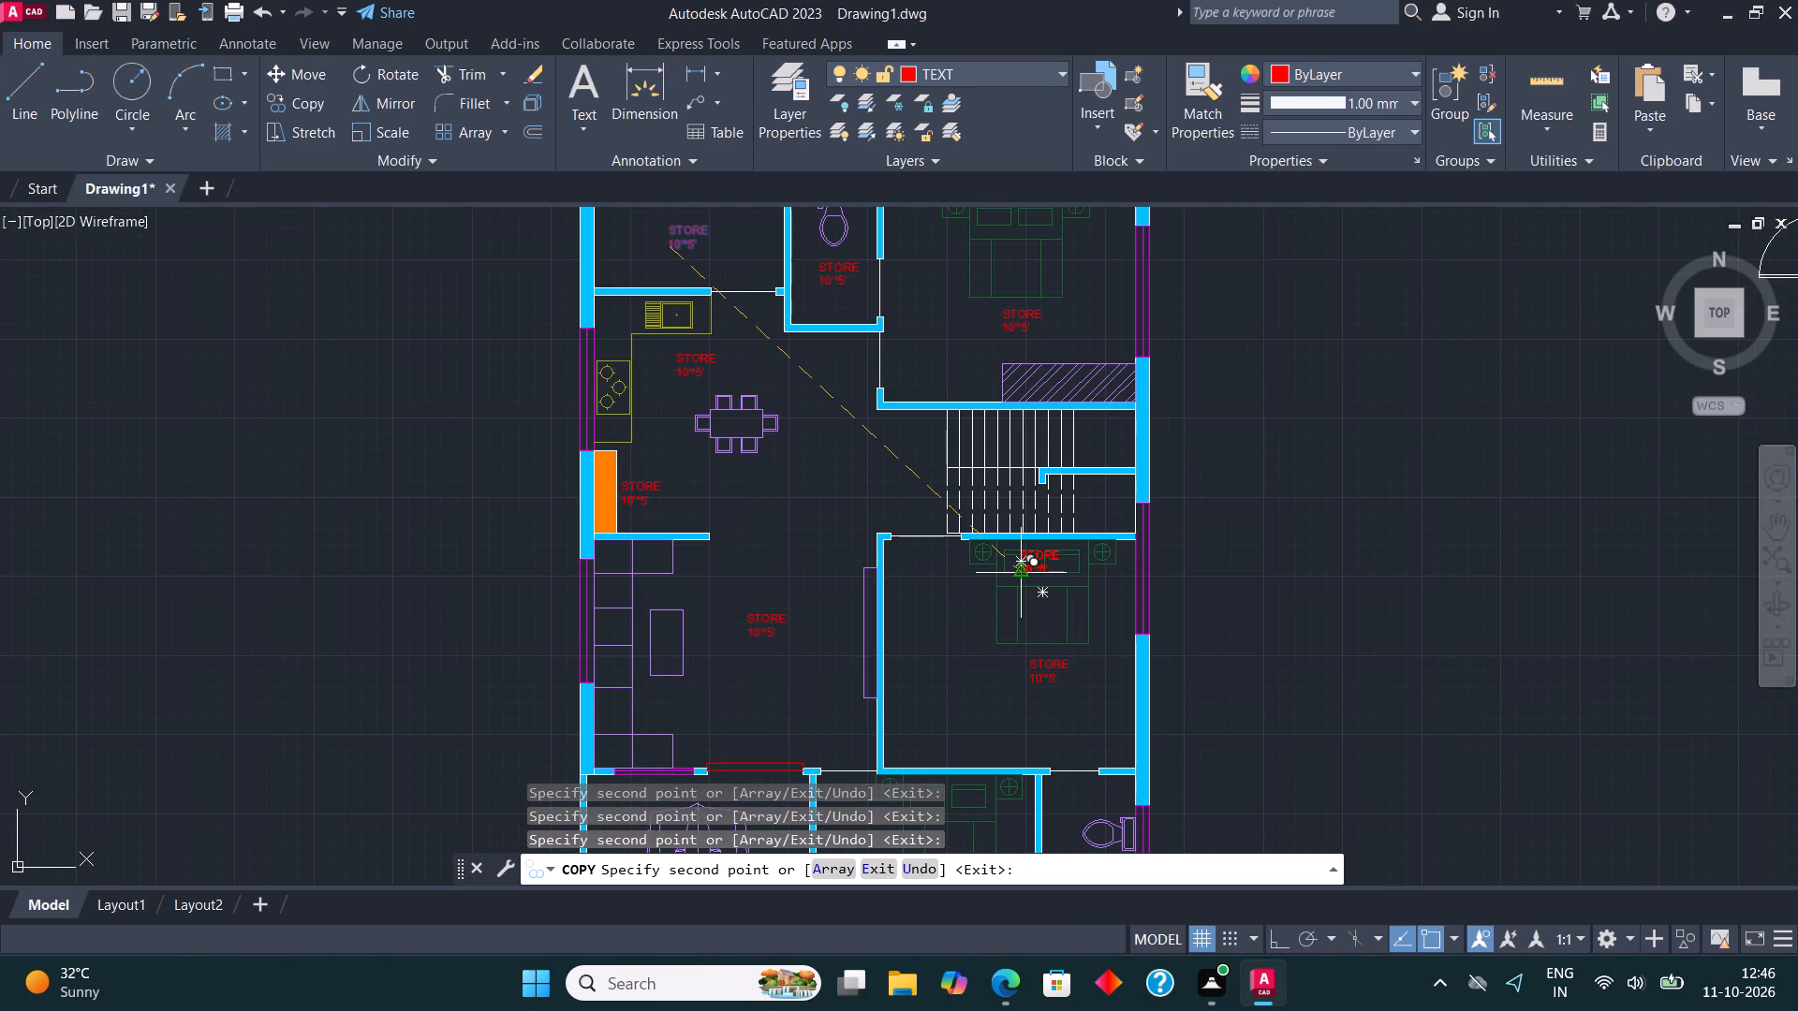
pyautogui.scroll(3, 932, 496)
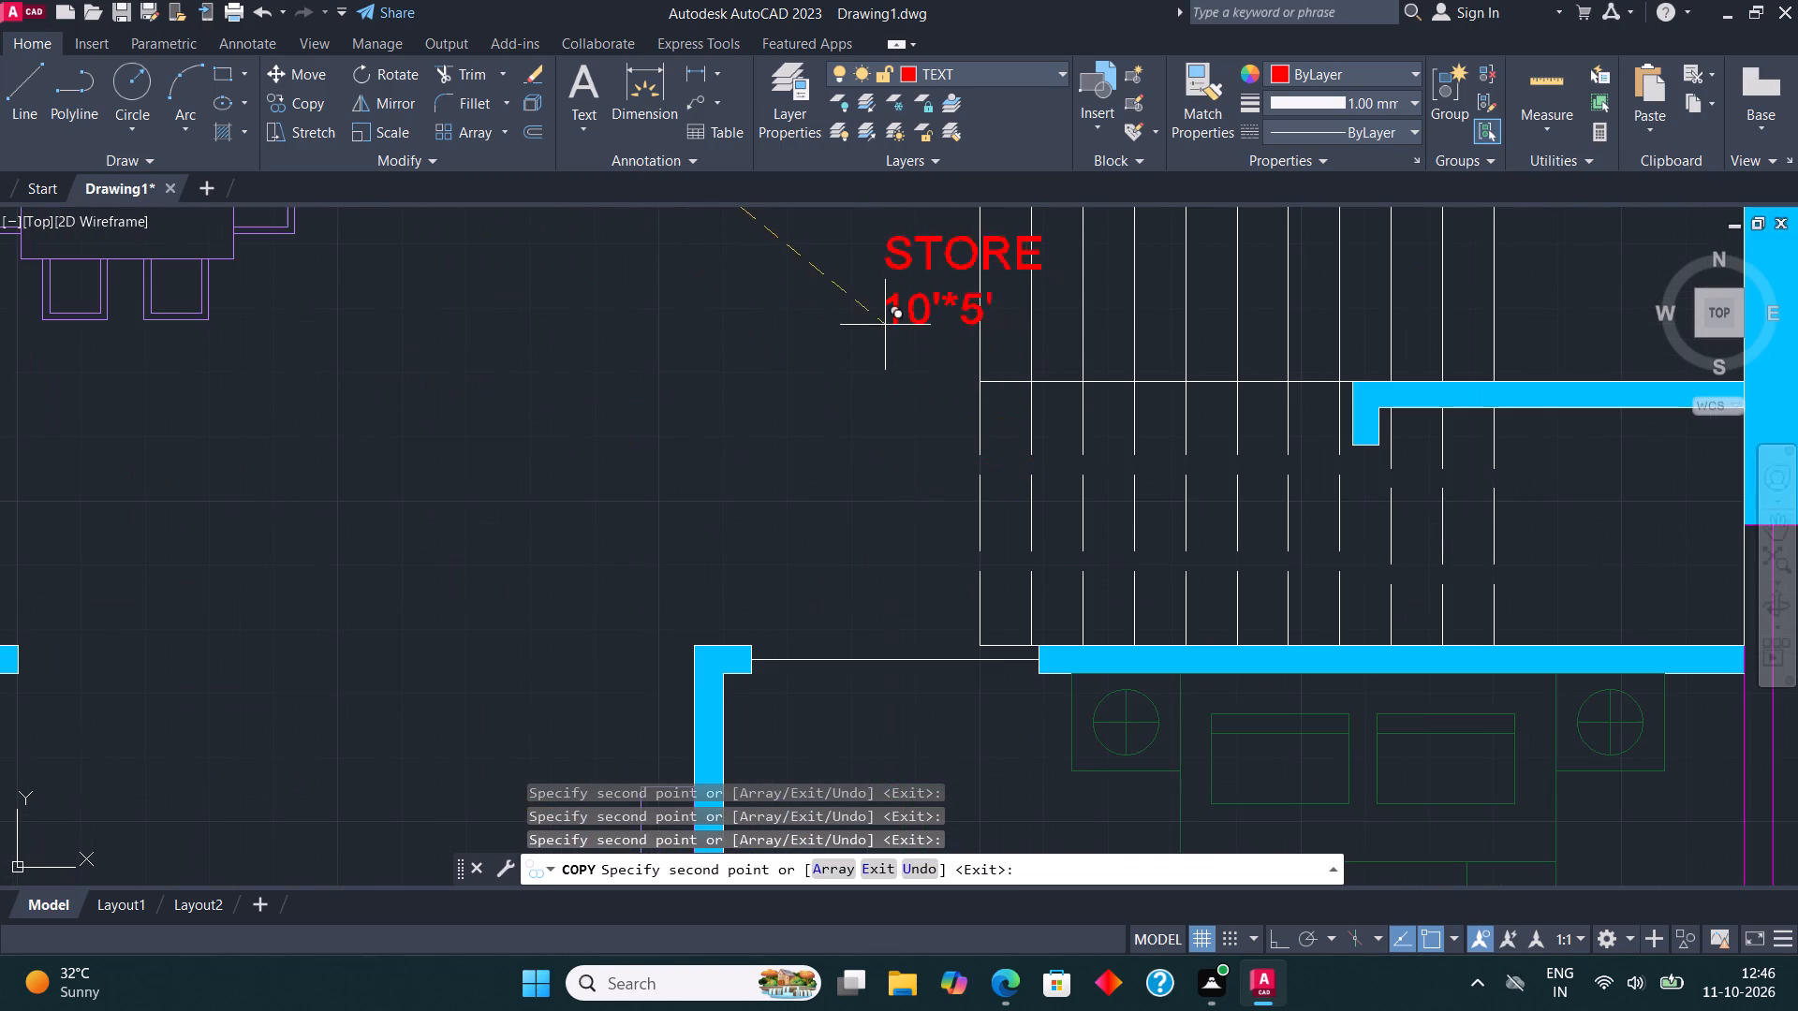
pyautogui.click(872, 308)
pyautogui.scroll(-3, 889, 540)
pyautogui.moveTo(951, 382); pyautogui.dragTo(1037, 427, button='middle')
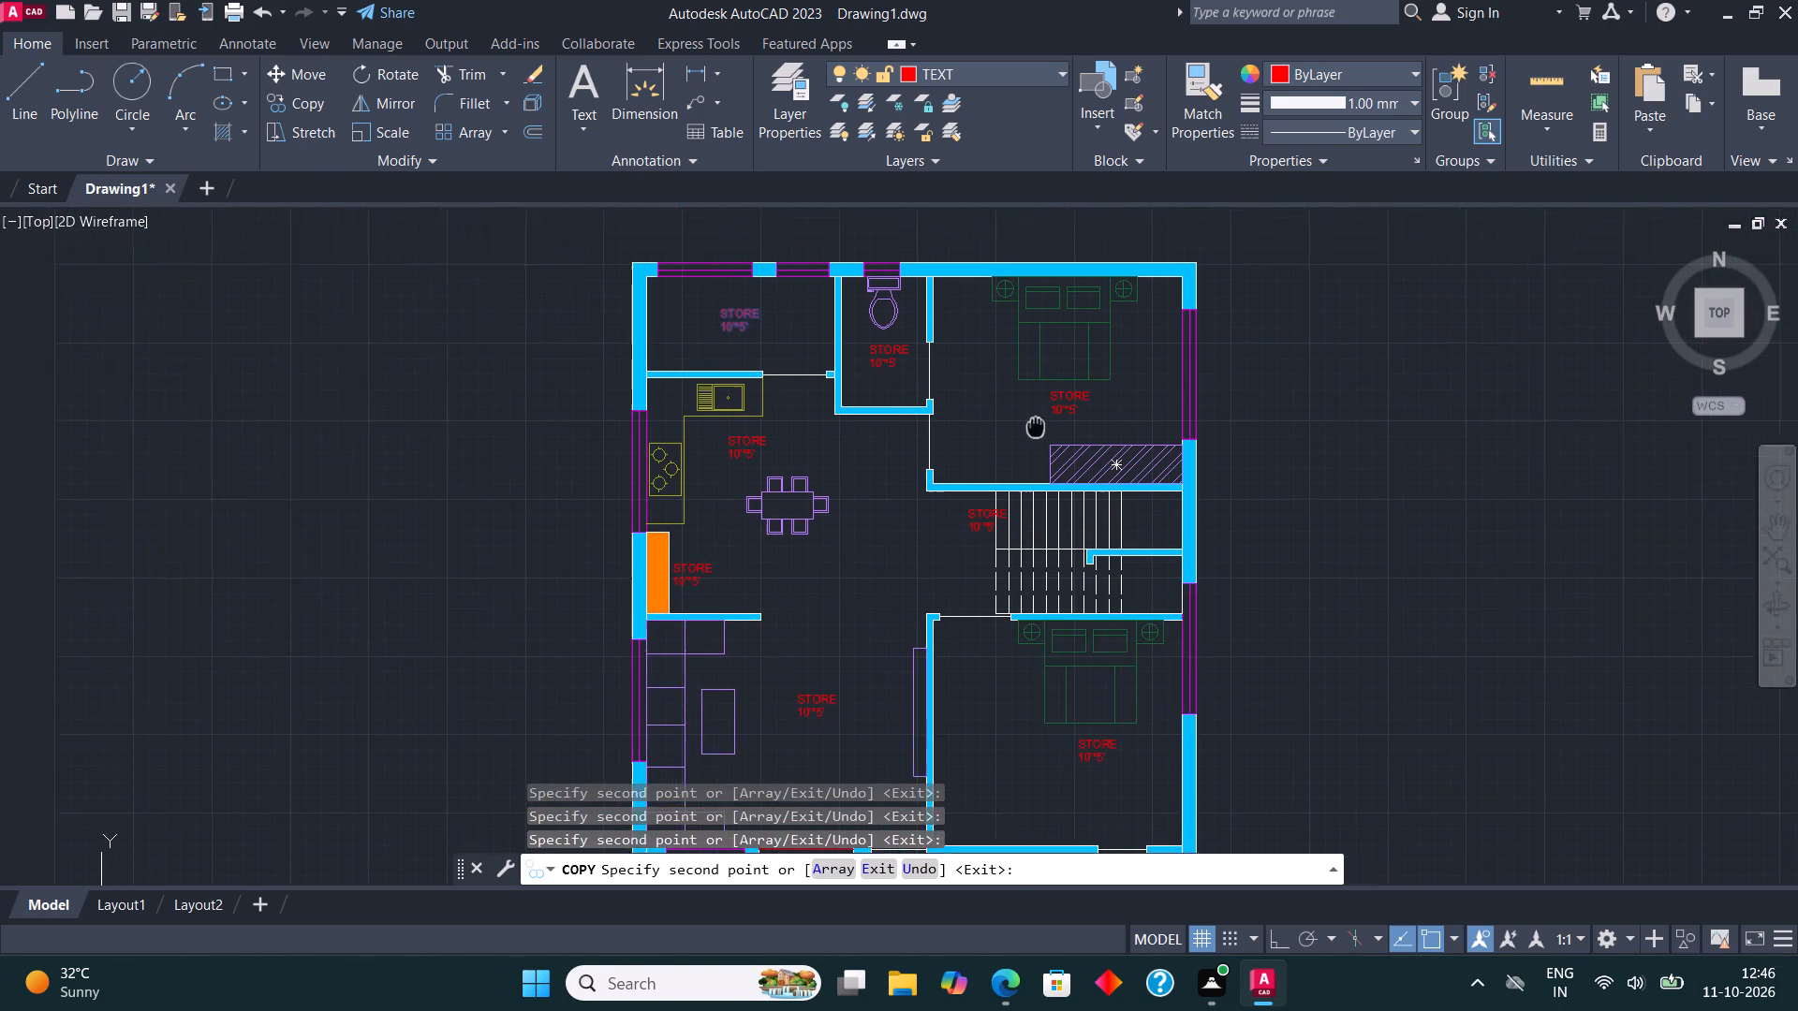
pyautogui.moveTo(1037, 427); pyautogui.dragTo(1076, 469, button='middle')
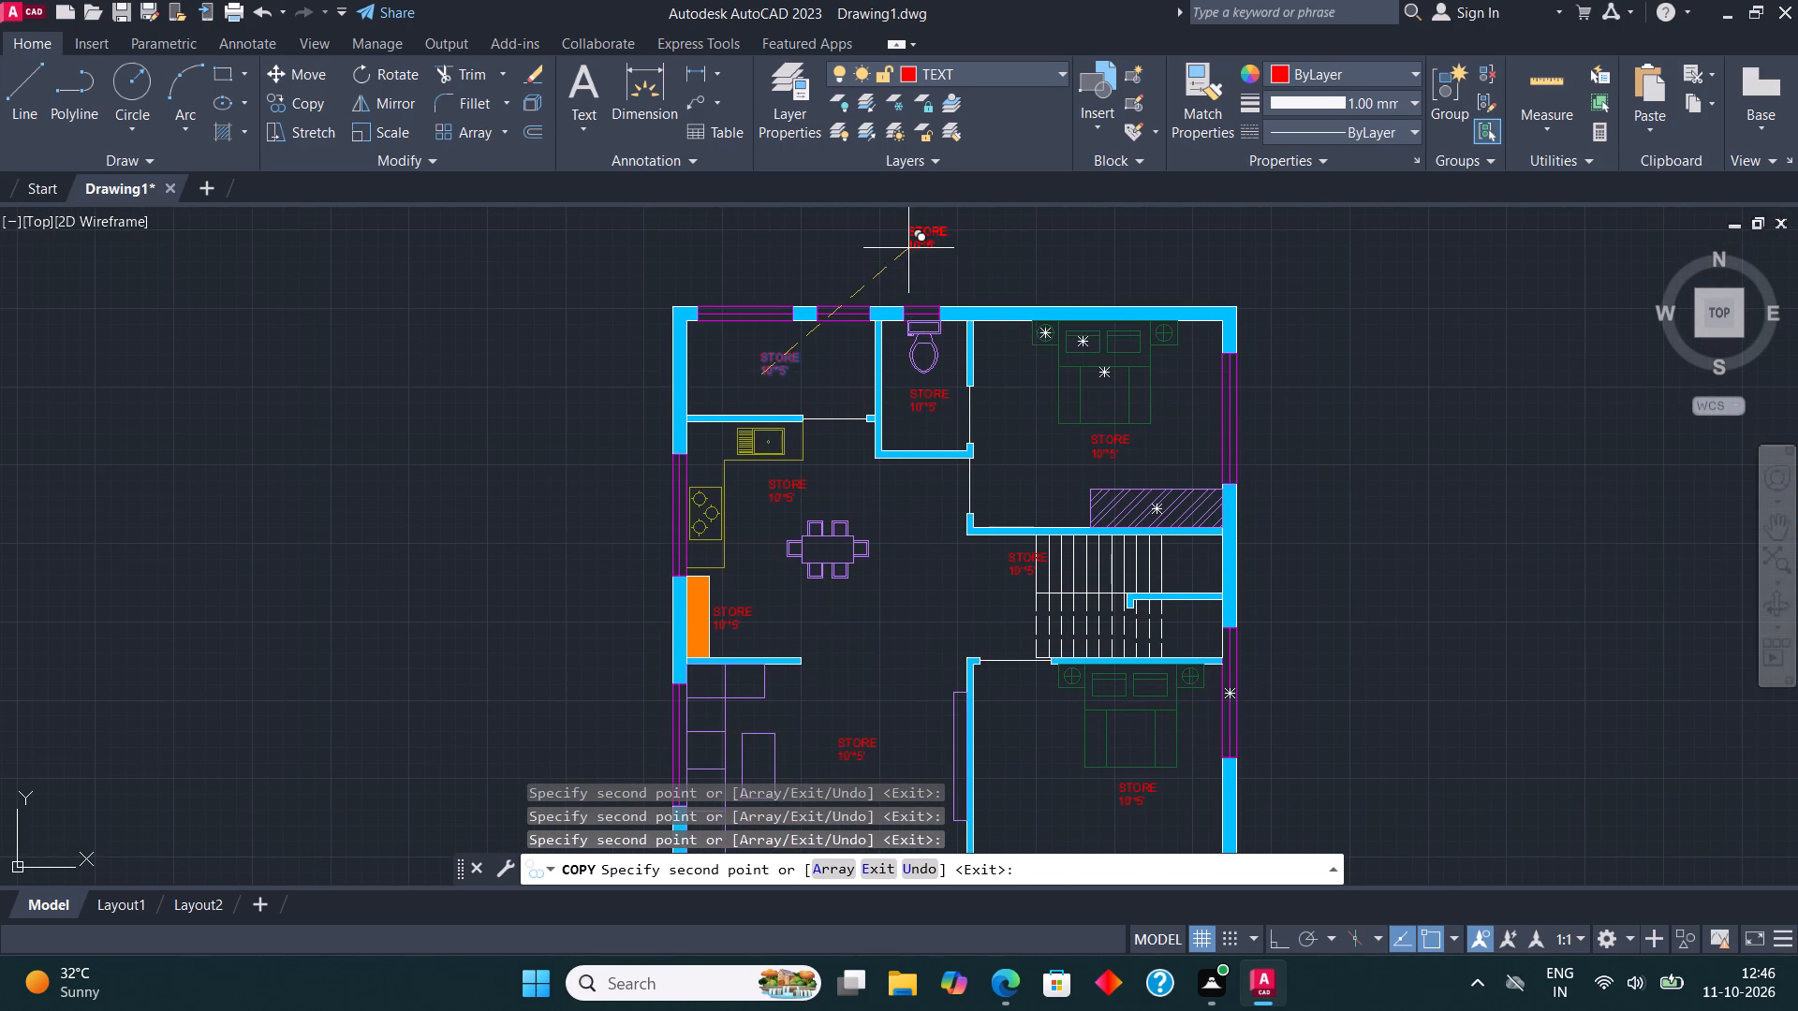
pyautogui.scroll(2, 909, 247)
pyautogui.click(946, 363)
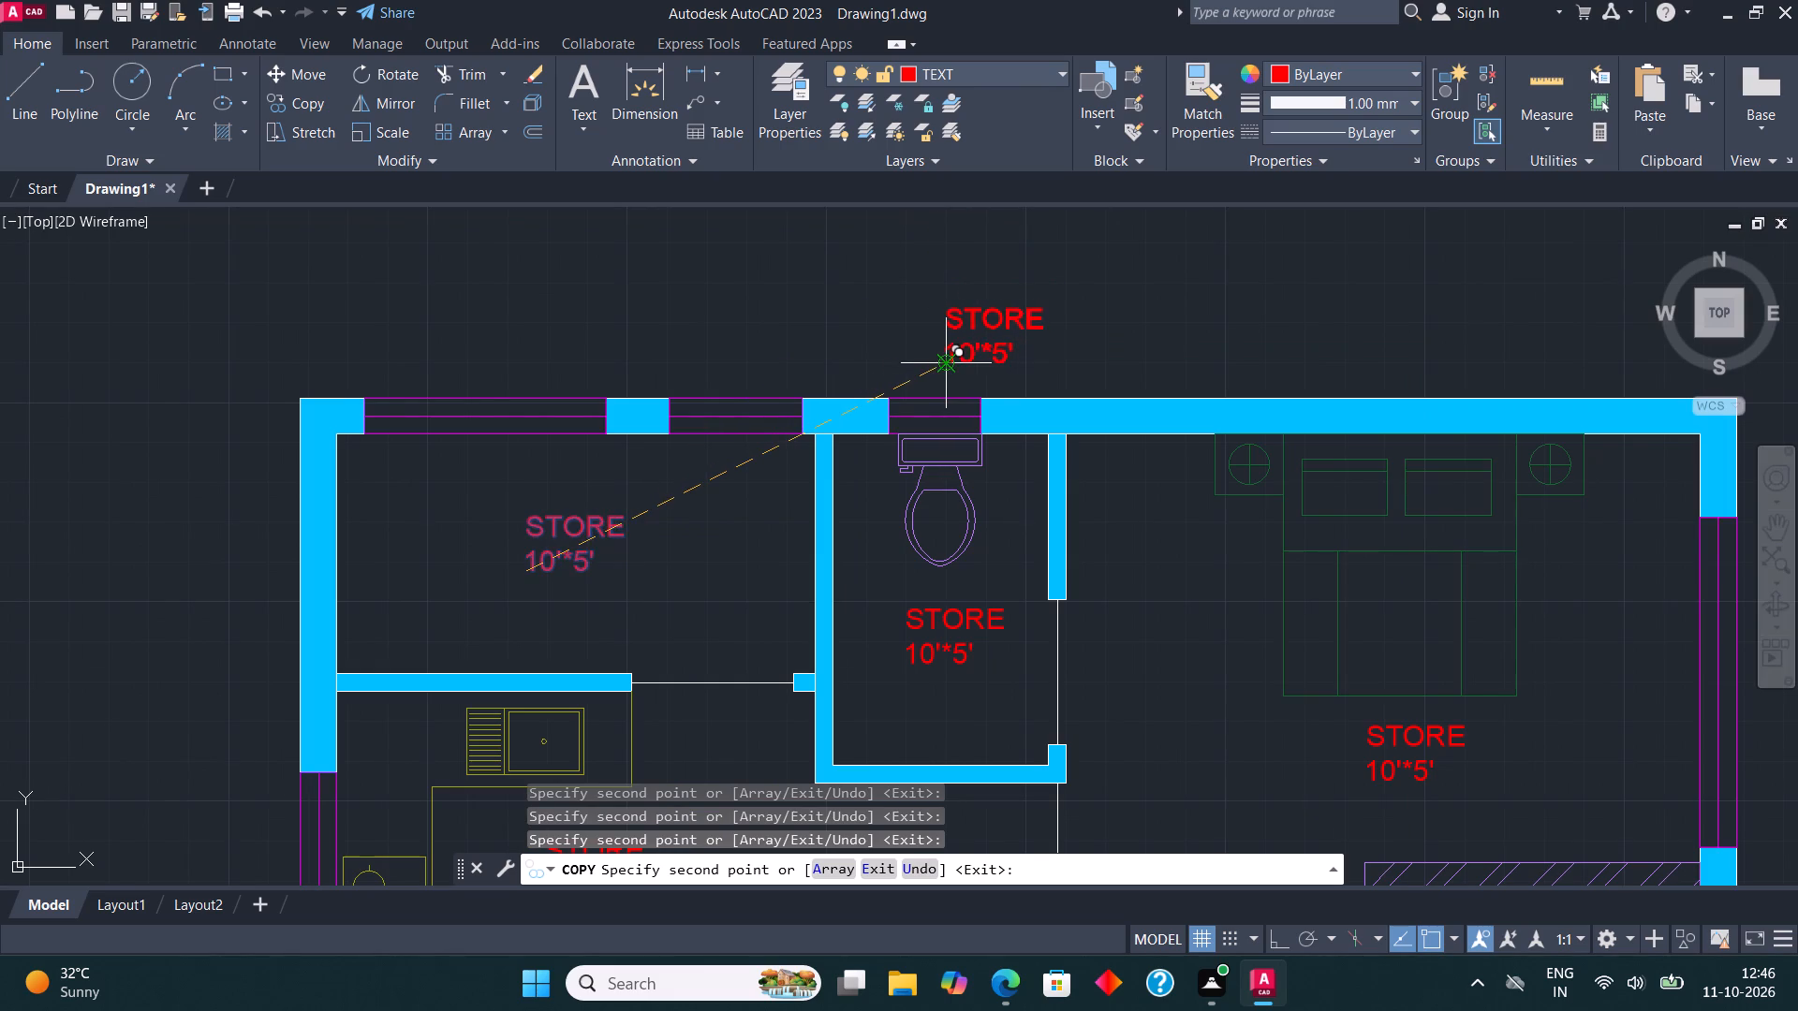
pyautogui.press('Escape')
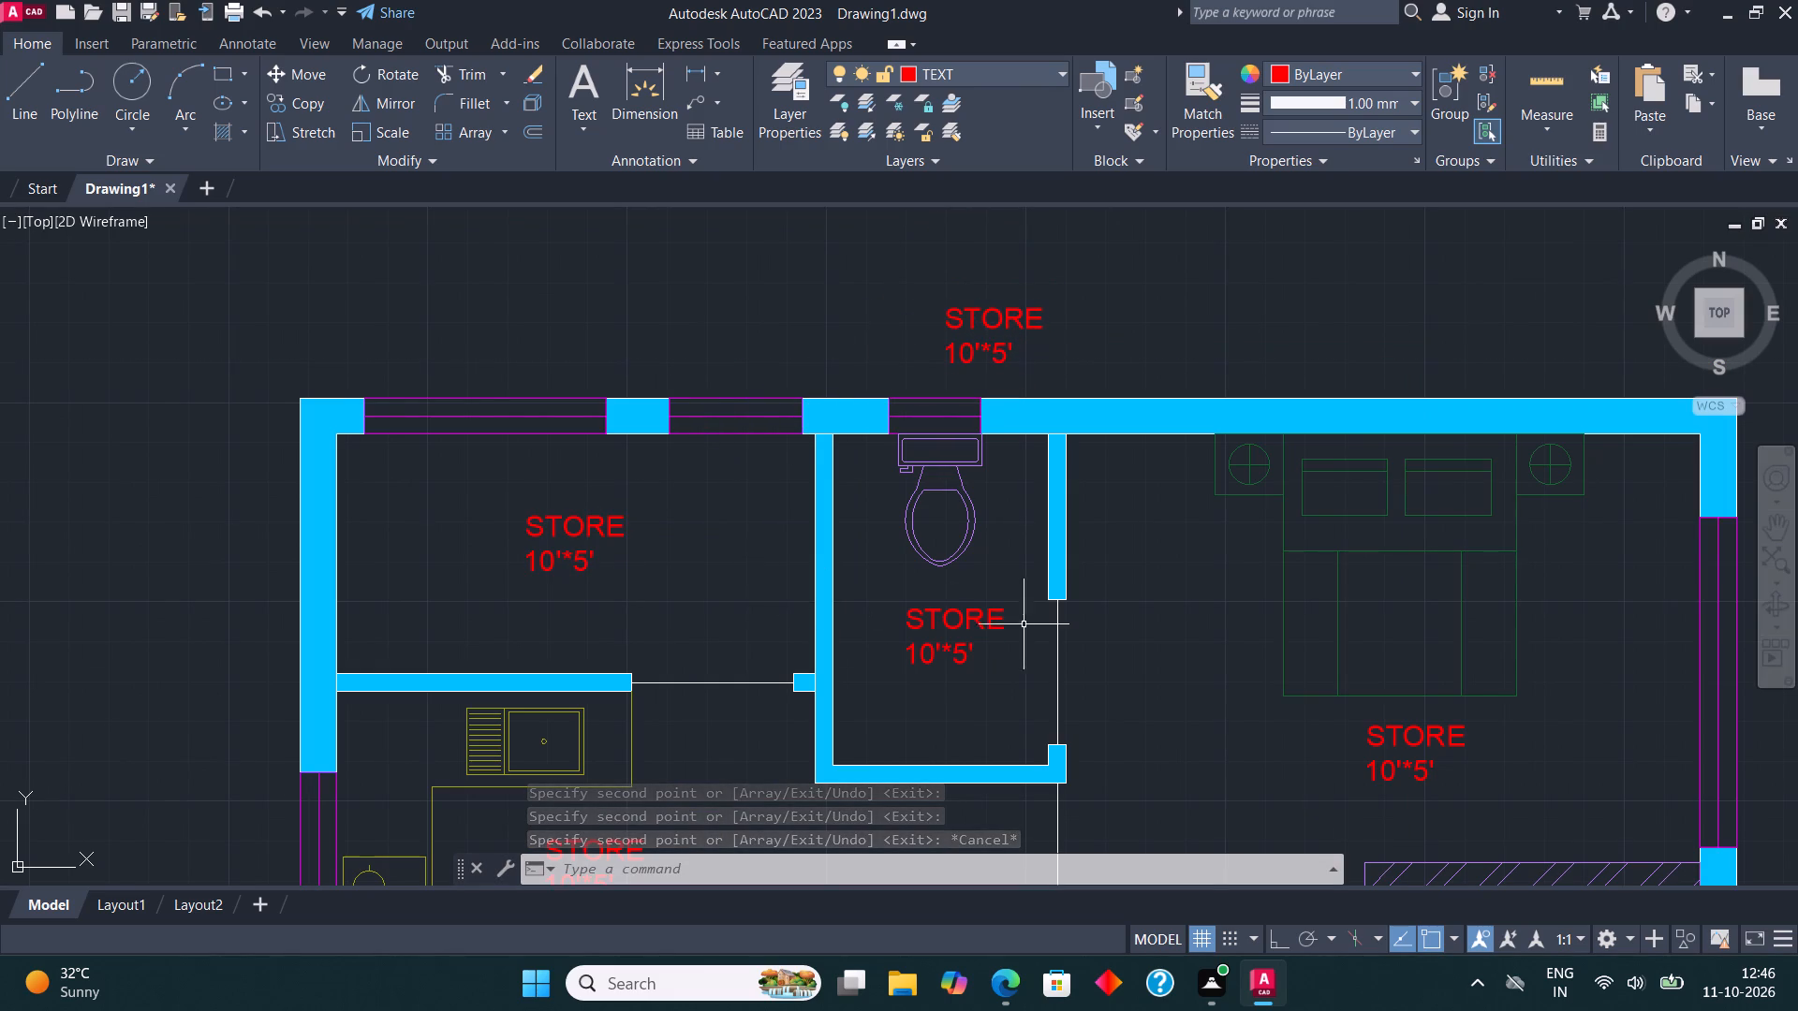
# Replace the text of the label outside the upper wall with "SOUTH".
pyautogui.moveTo(973, 593); pyautogui.dragTo(862, 622, button='middle')
pyautogui.click(847, 340)
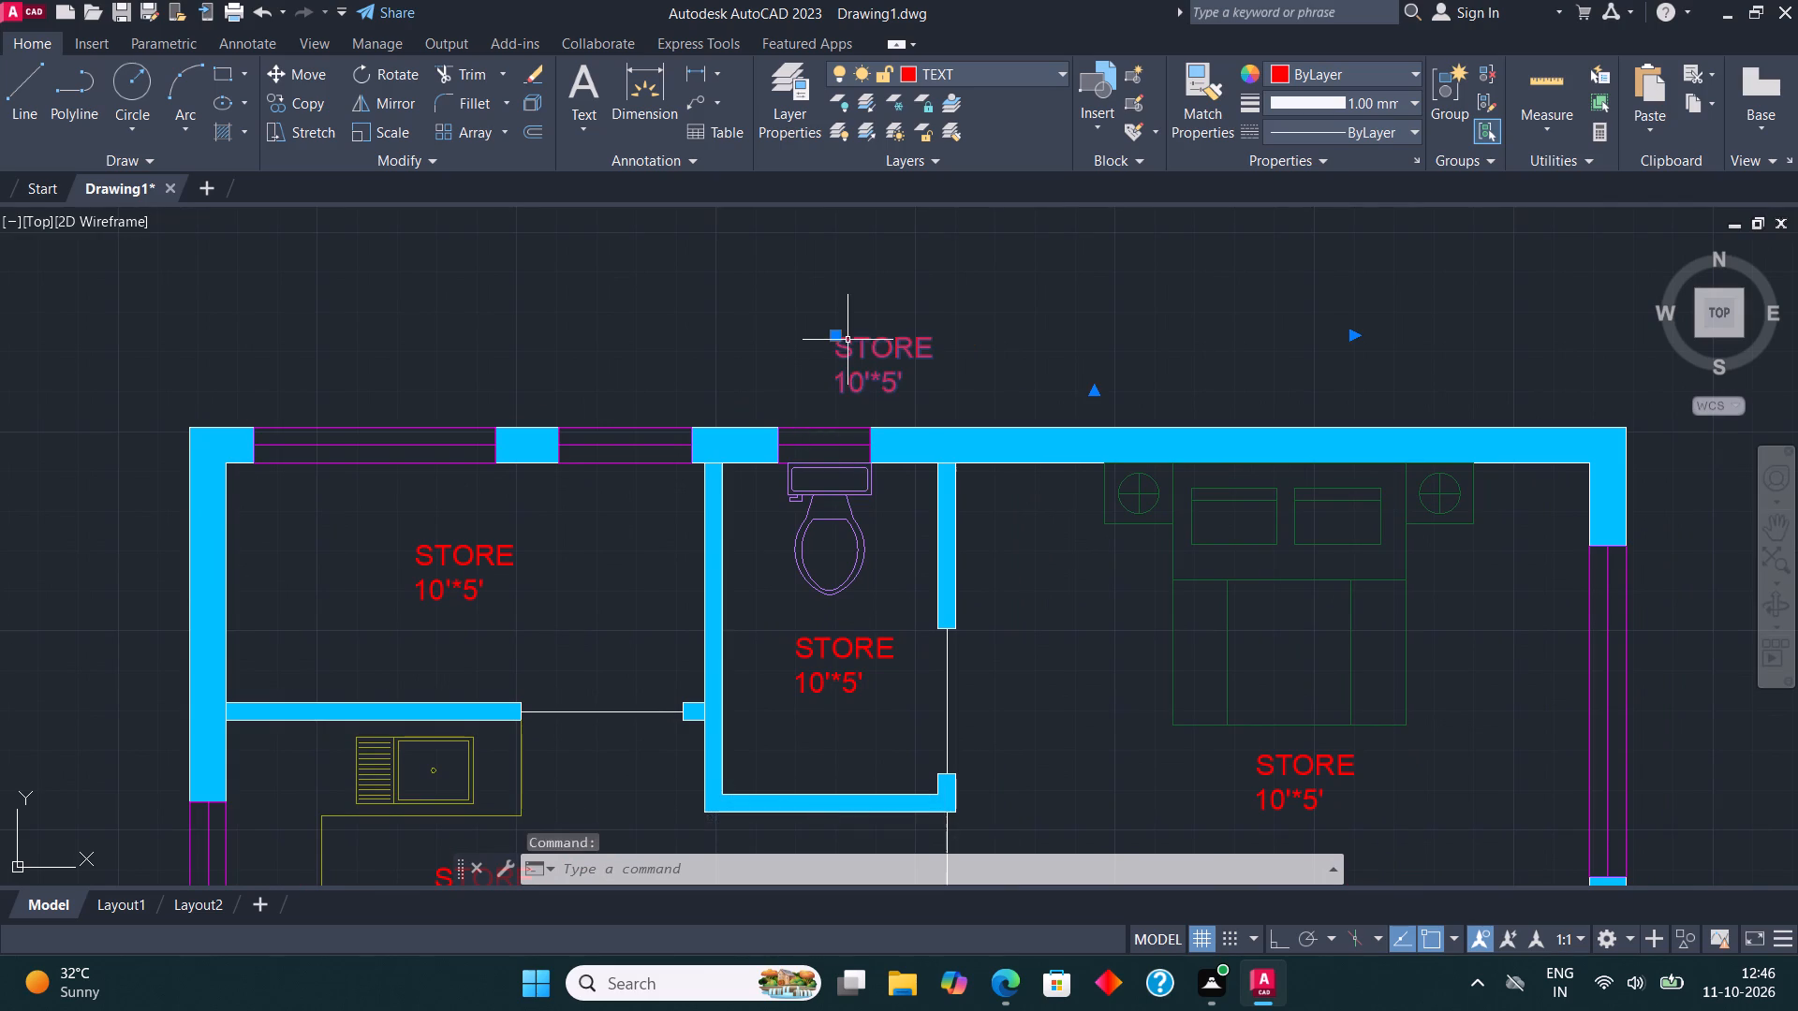
pyautogui.rightClick(847, 340)
pyautogui.click(933, 363)
pyautogui.click(940, 381)
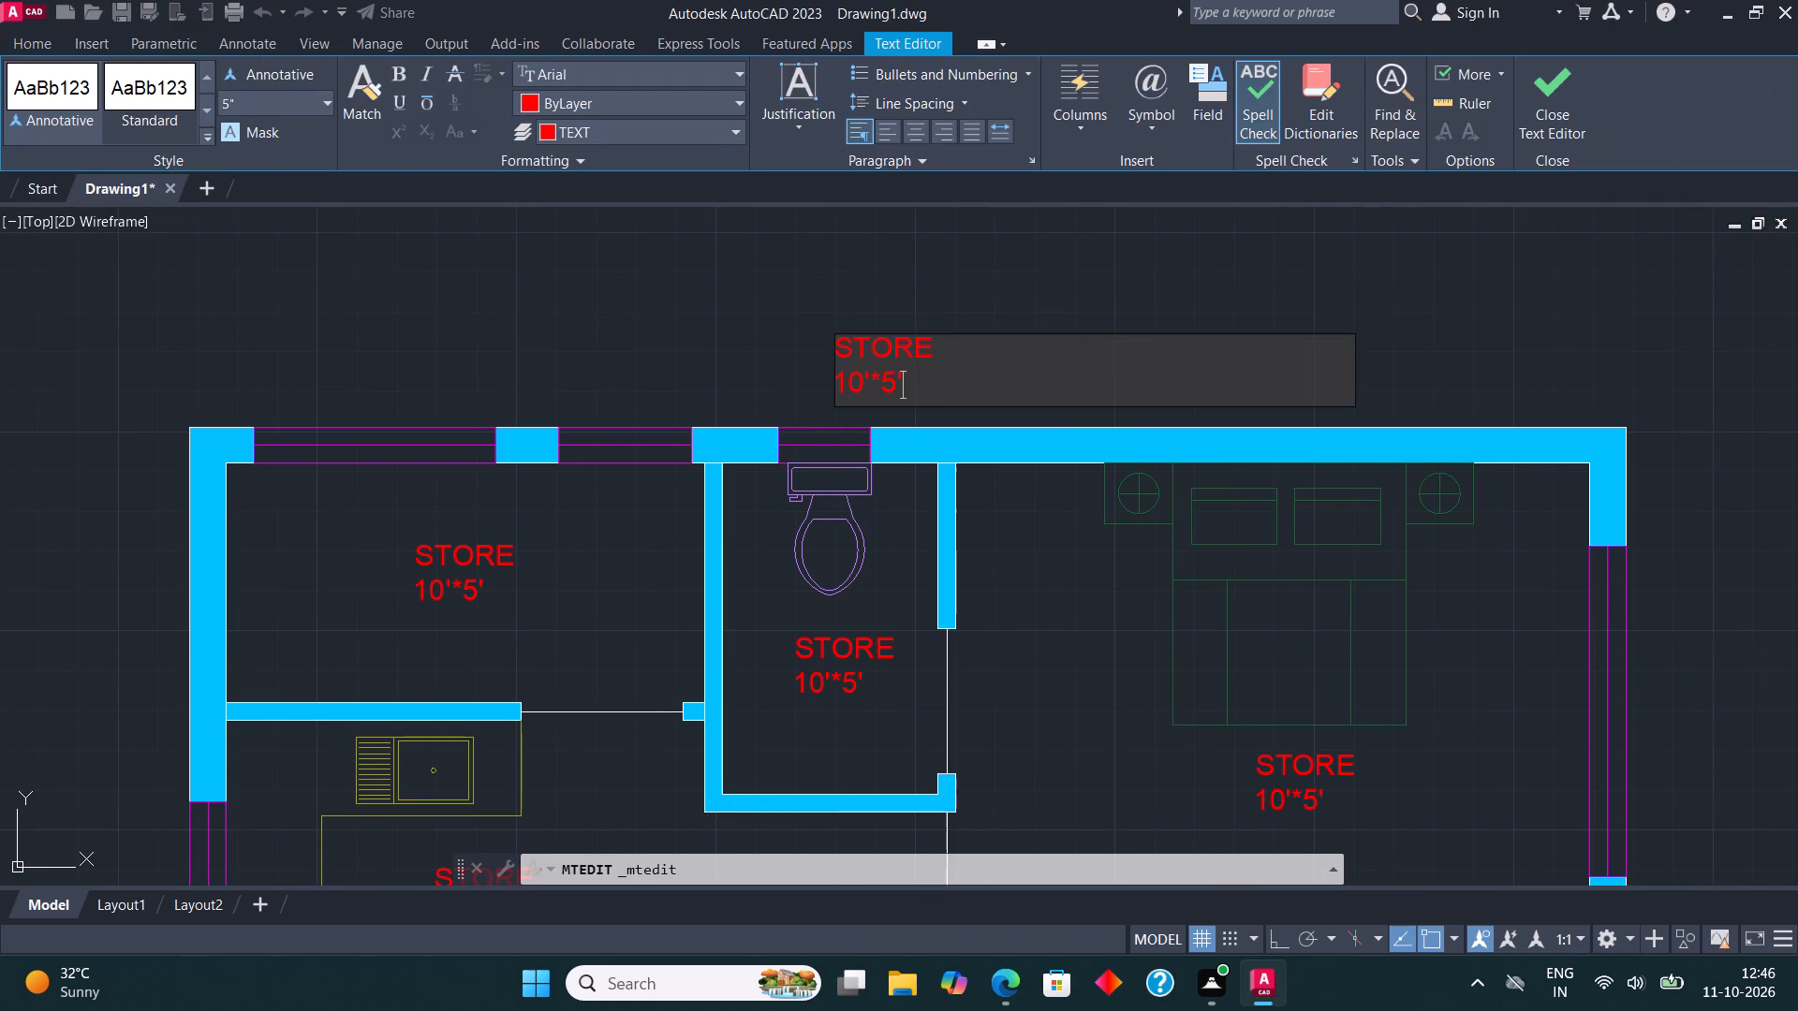
pyautogui.press('BackSpace')
pyautogui.press('BackSpace')
pyautogui.press('BackSpace')
pyautogui.press('BackSpace')
pyautogui.press('BackSpace')
pyautogui.press('BackSpace')
pyautogui.press('BackSpace')
pyautogui.press('BackSpace')
pyautogui.press('BackSpace')
pyautogui.press('BackSpace')
pyautogui.press('BackSpace')
pyautogui.press('BackSpace')
pyautogui.press('BackSpace')
pyautogui.press('BackSpace')
pyautogui.press('BackSpace')
pyautogui.press('BackSpace')
pyautogui.press('BackSpace')
pyautogui.press('BackSpace')
pyautogui.press('BackSpace')
pyautogui.press('BackSpace')
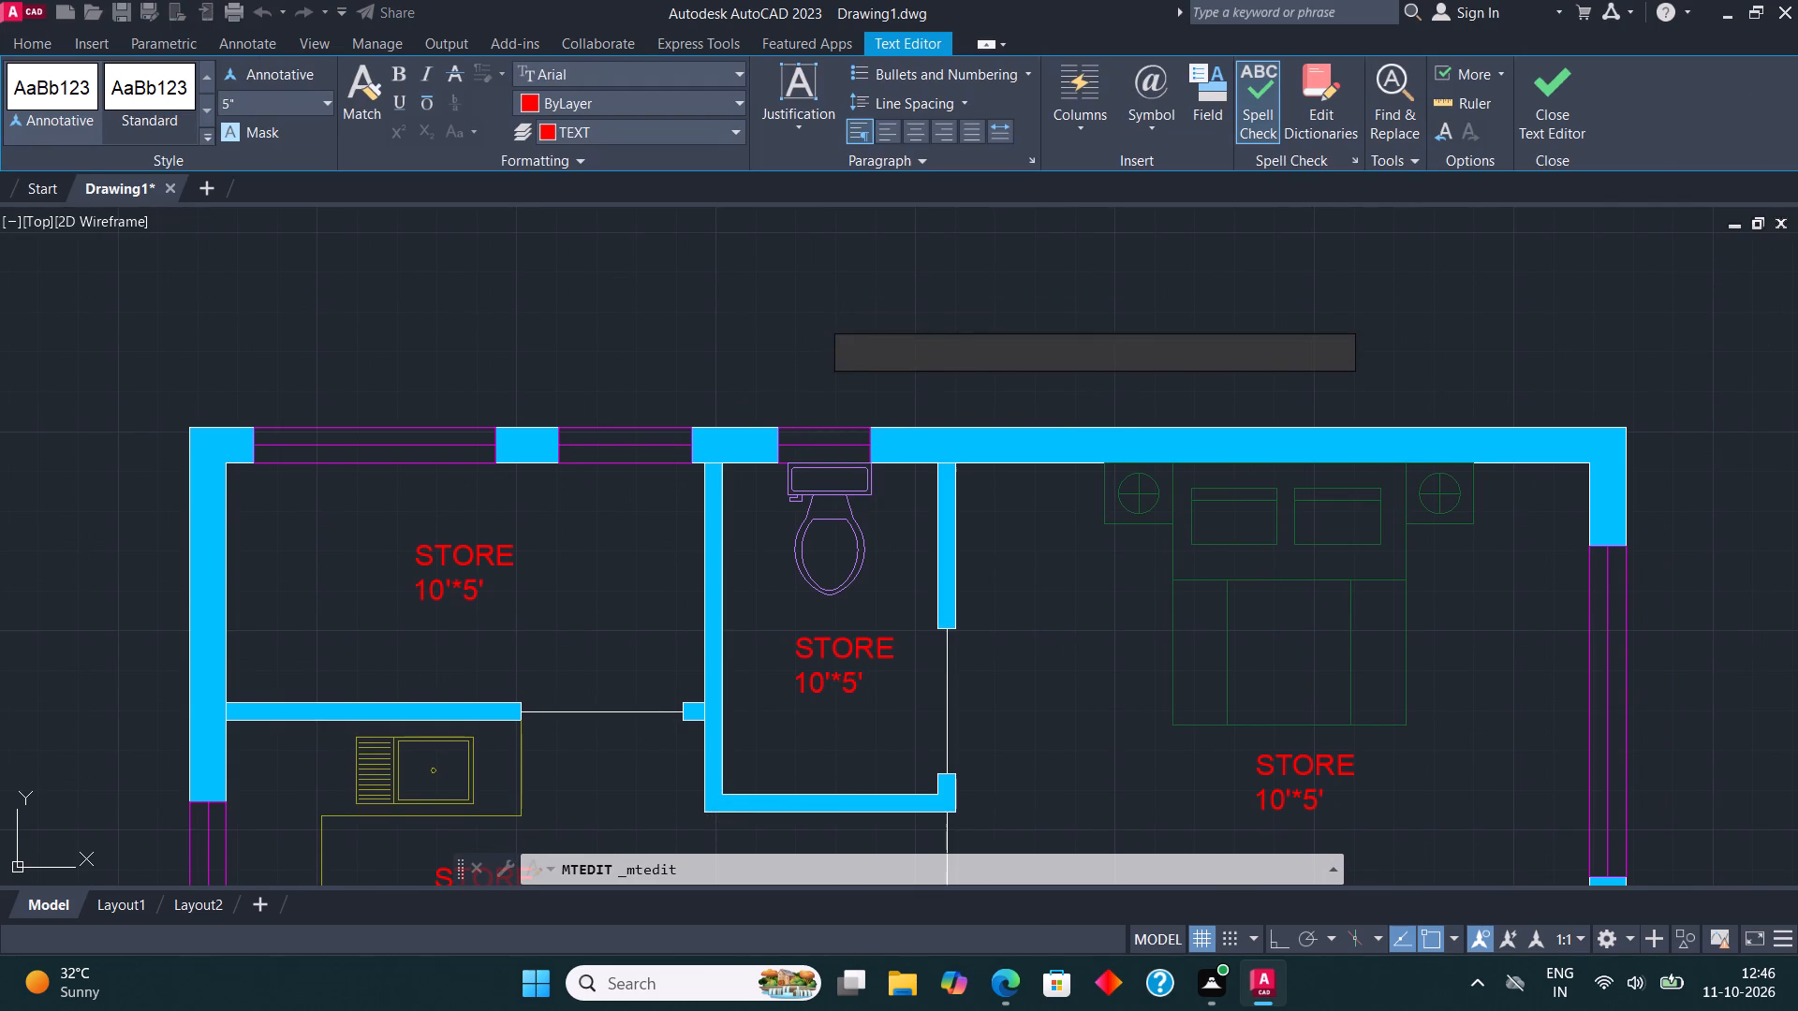
pyautogui.write('SOUTH')
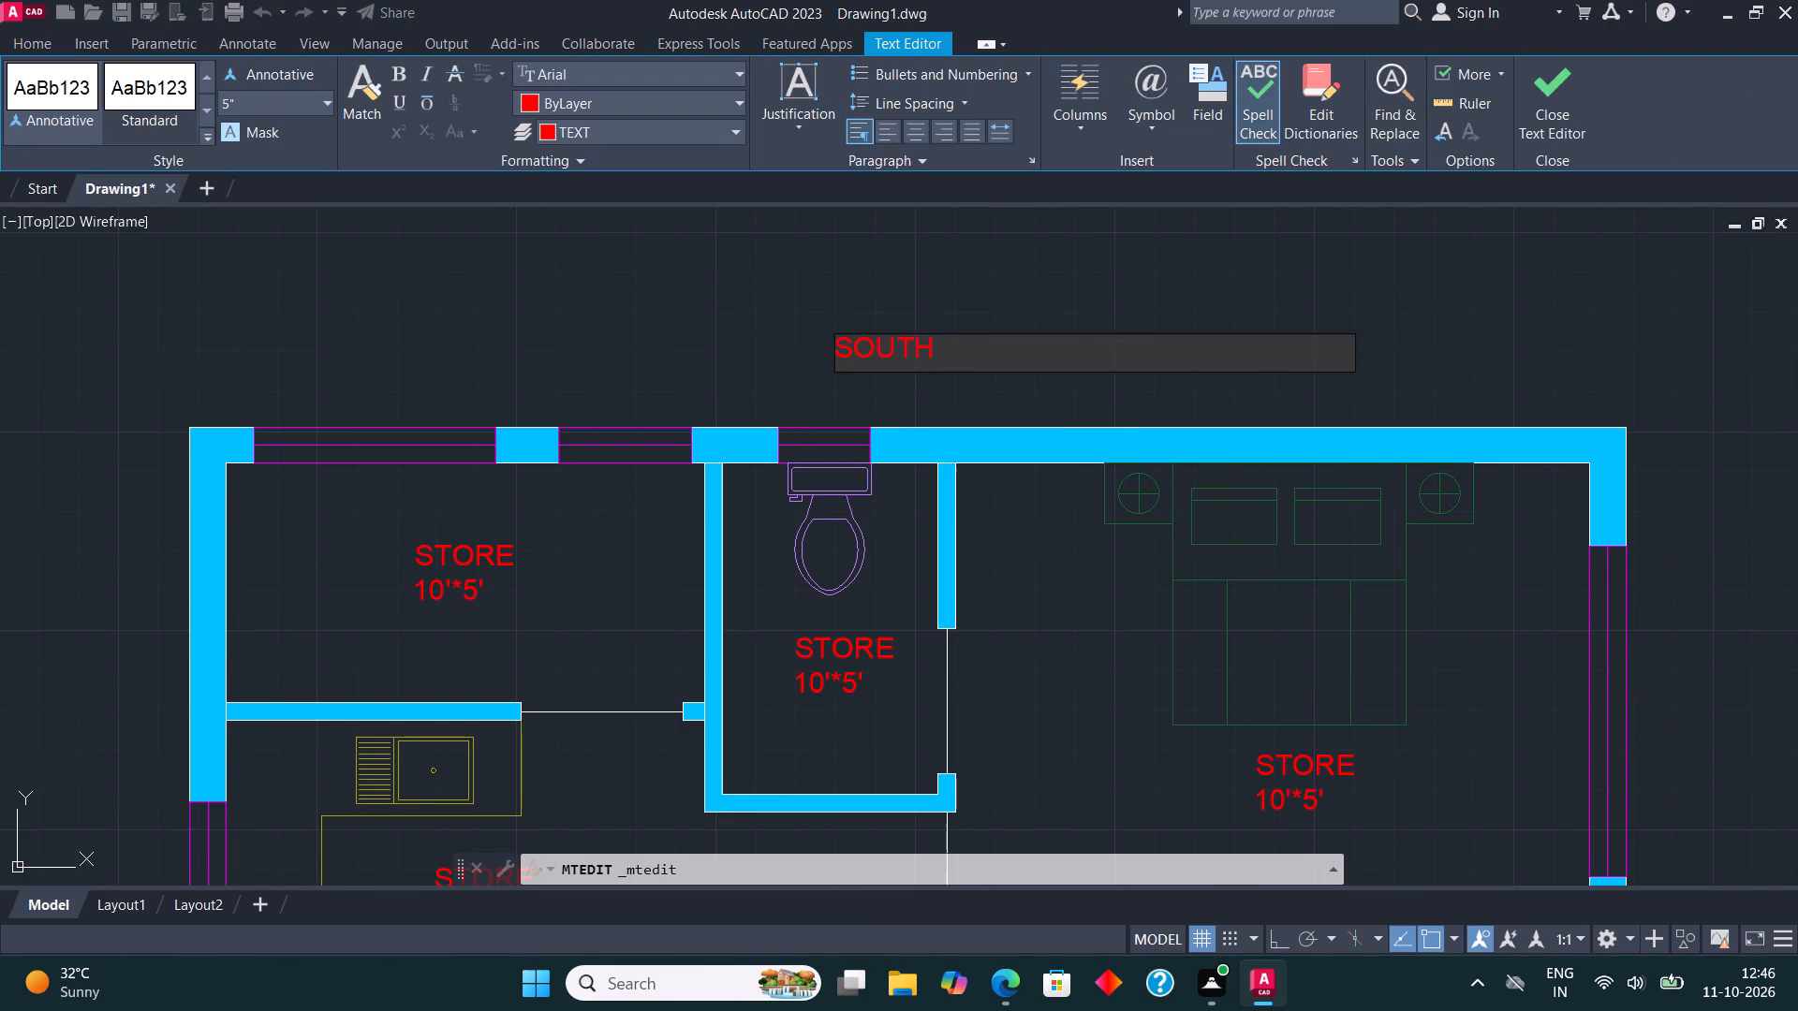
pyautogui.click(1577, 107)
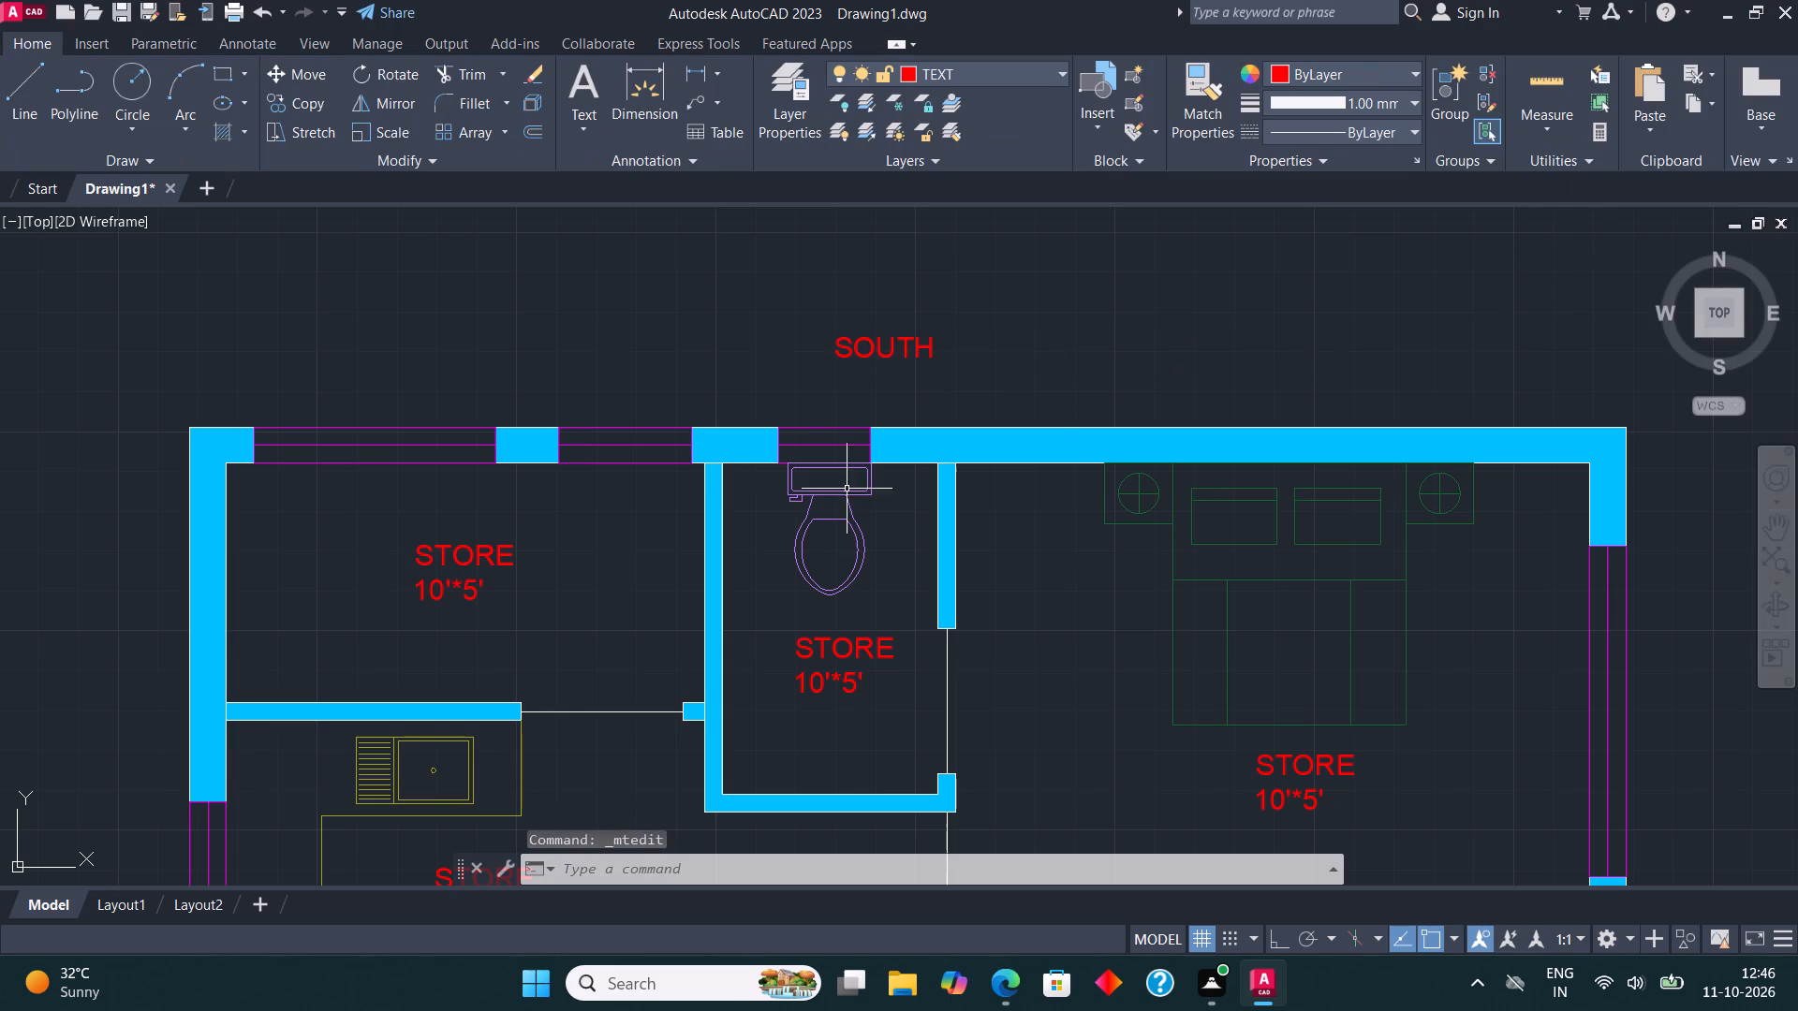
# Replace the STORE label in the upper toilet with "TOILET" and the size "4'6"*6'11"" on a second line.
pyautogui.click(806, 652)
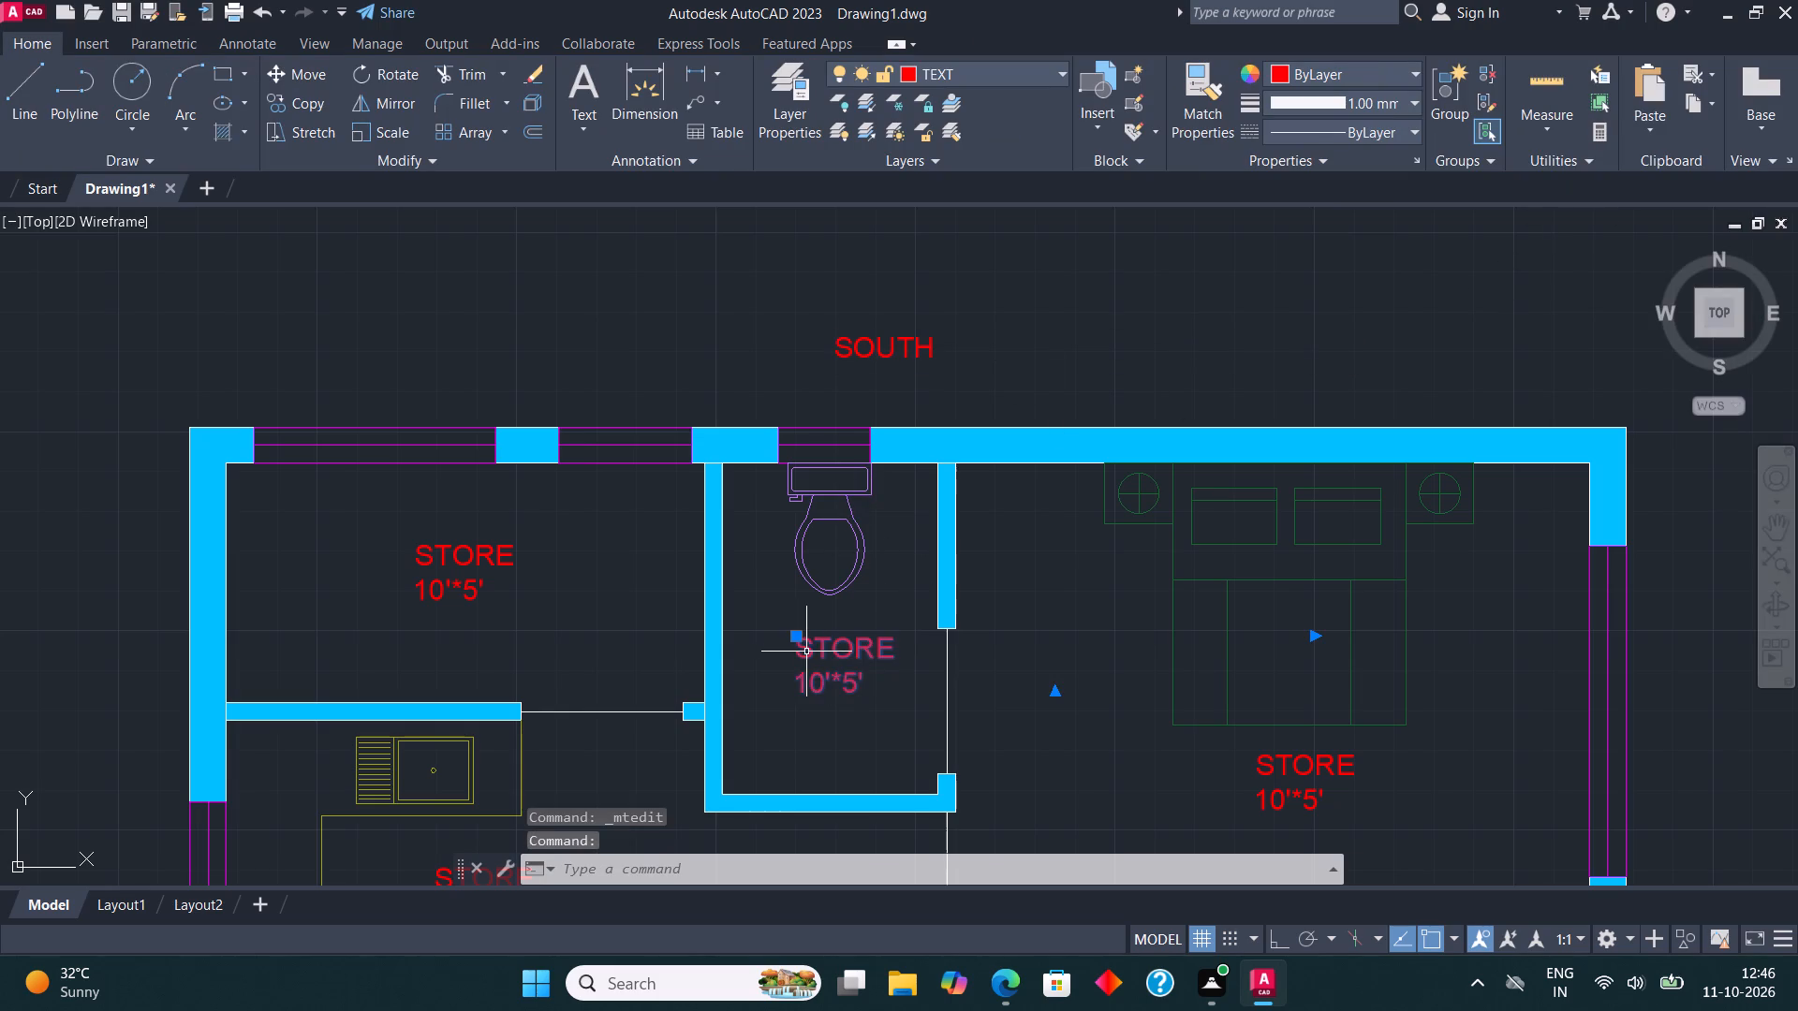
pyautogui.rightClick(806, 652)
pyautogui.click(960, 362)
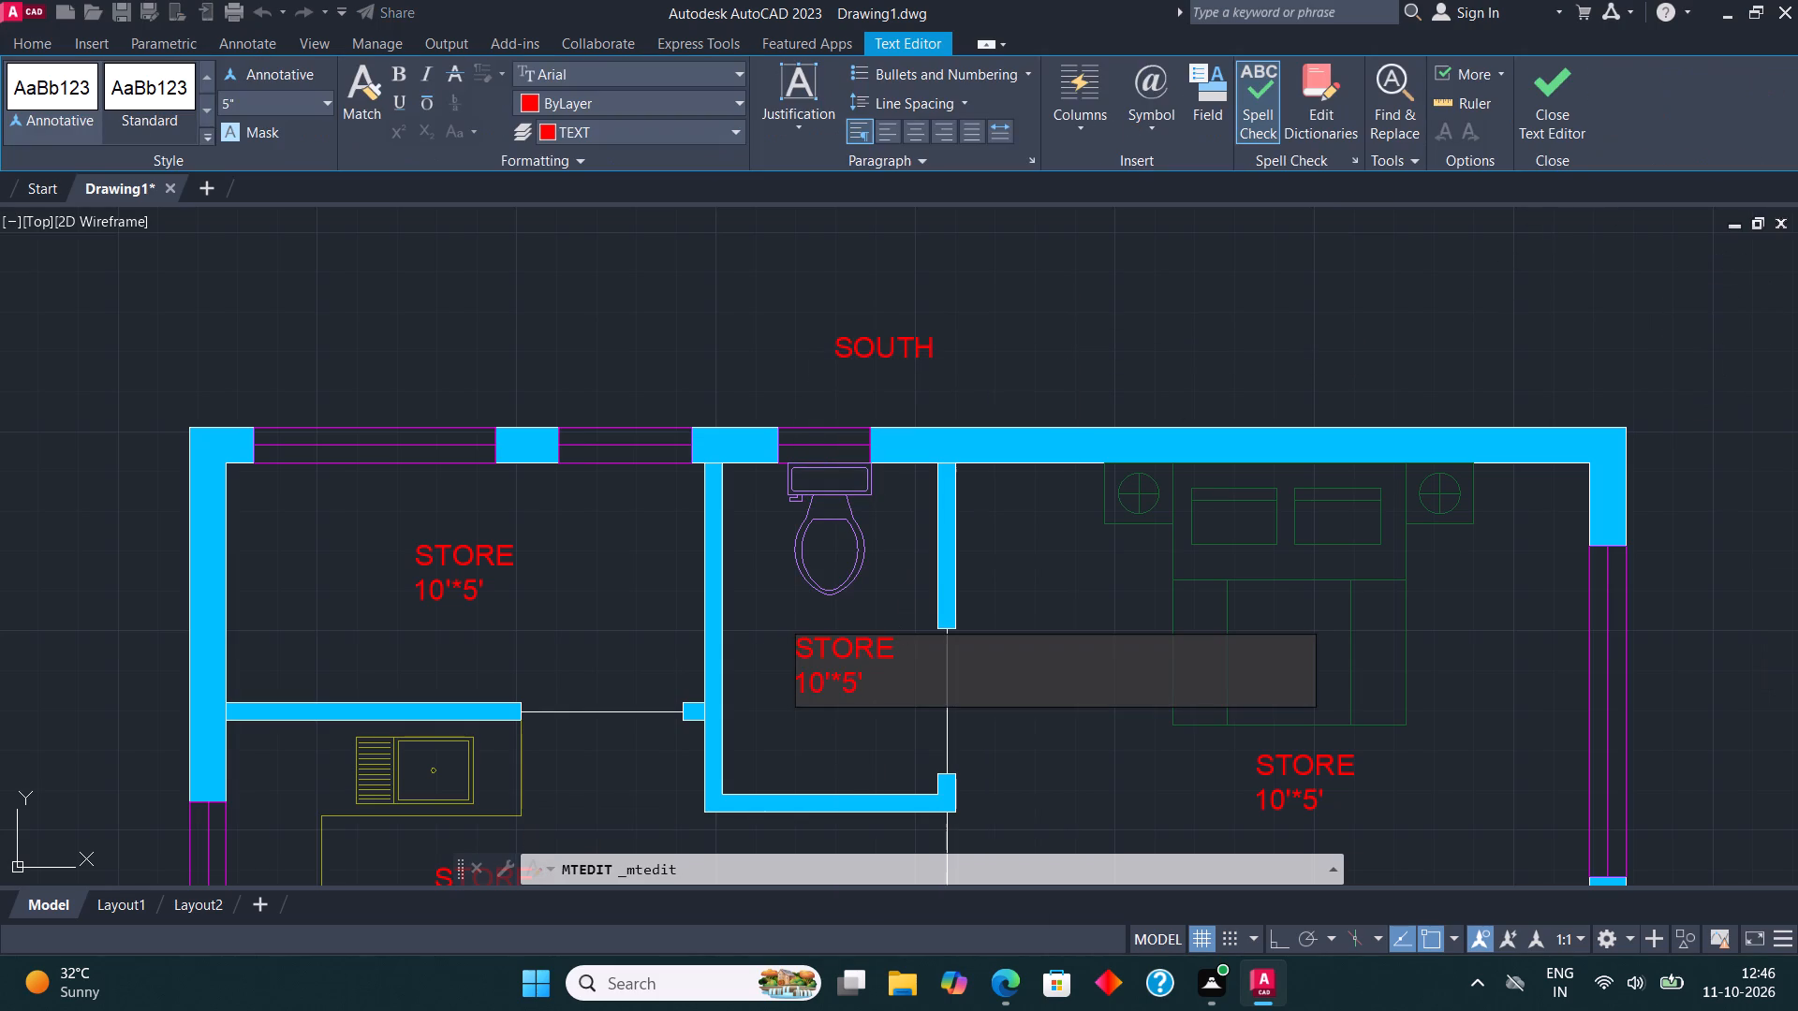
pyautogui.click(892, 693)
pyautogui.press('BackSpace')
pyautogui.press('BackSpace')
pyautogui.press('BackSpace')
pyautogui.press('BackSpace')
pyautogui.press('BackSpace')
pyautogui.press('BackSpace')
pyautogui.press('BackSpace')
pyautogui.press('BackSpace')
pyautogui.press('BackSpace')
pyautogui.press('BackSpace')
pyautogui.press('BackSpace')
pyautogui.press('BackSpace')
pyautogui.press('BackSpace')
pyautogui.press('BackSpace')
pyautogui.press('BackSpace')
pyautogui.press('BackSpace')
pyautogui.press('BackSpace')
pyautogui.press('BackSpace')
pyautogui.press('BackSpace')
pyautogui.press('BackSpace')
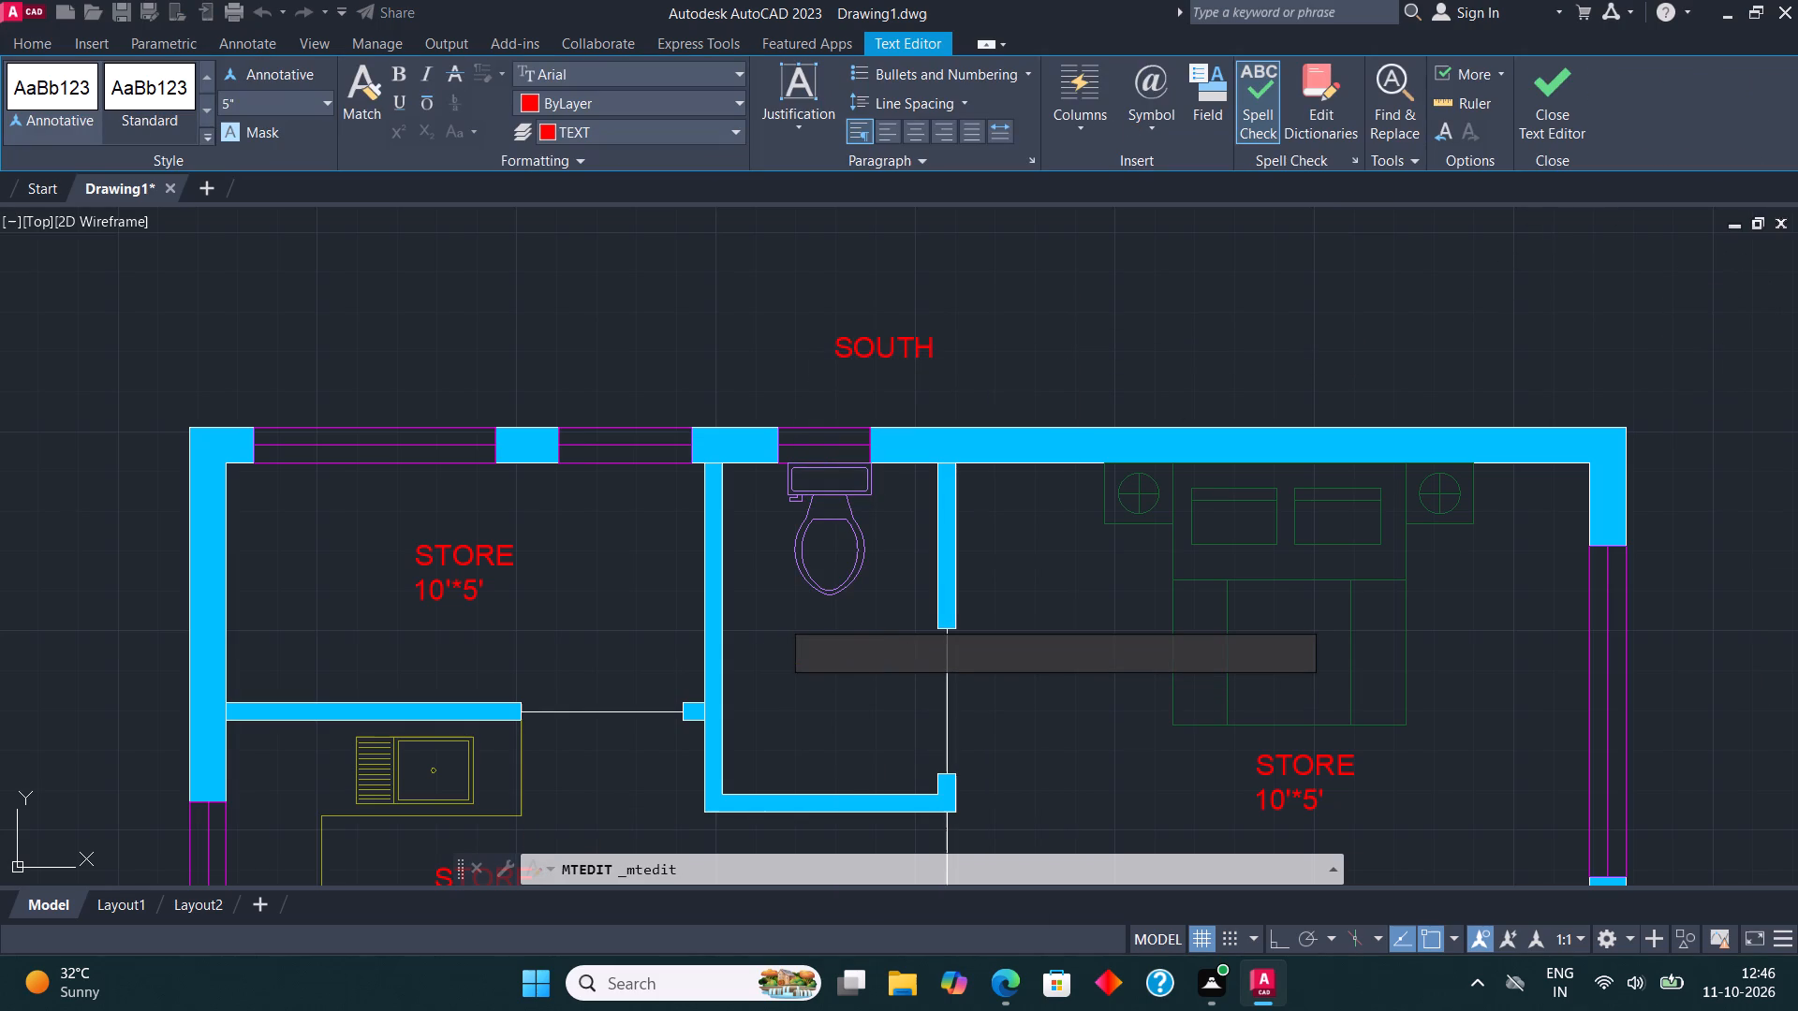
pyautogui.write('TOILET')
pyautogui.press('Return')
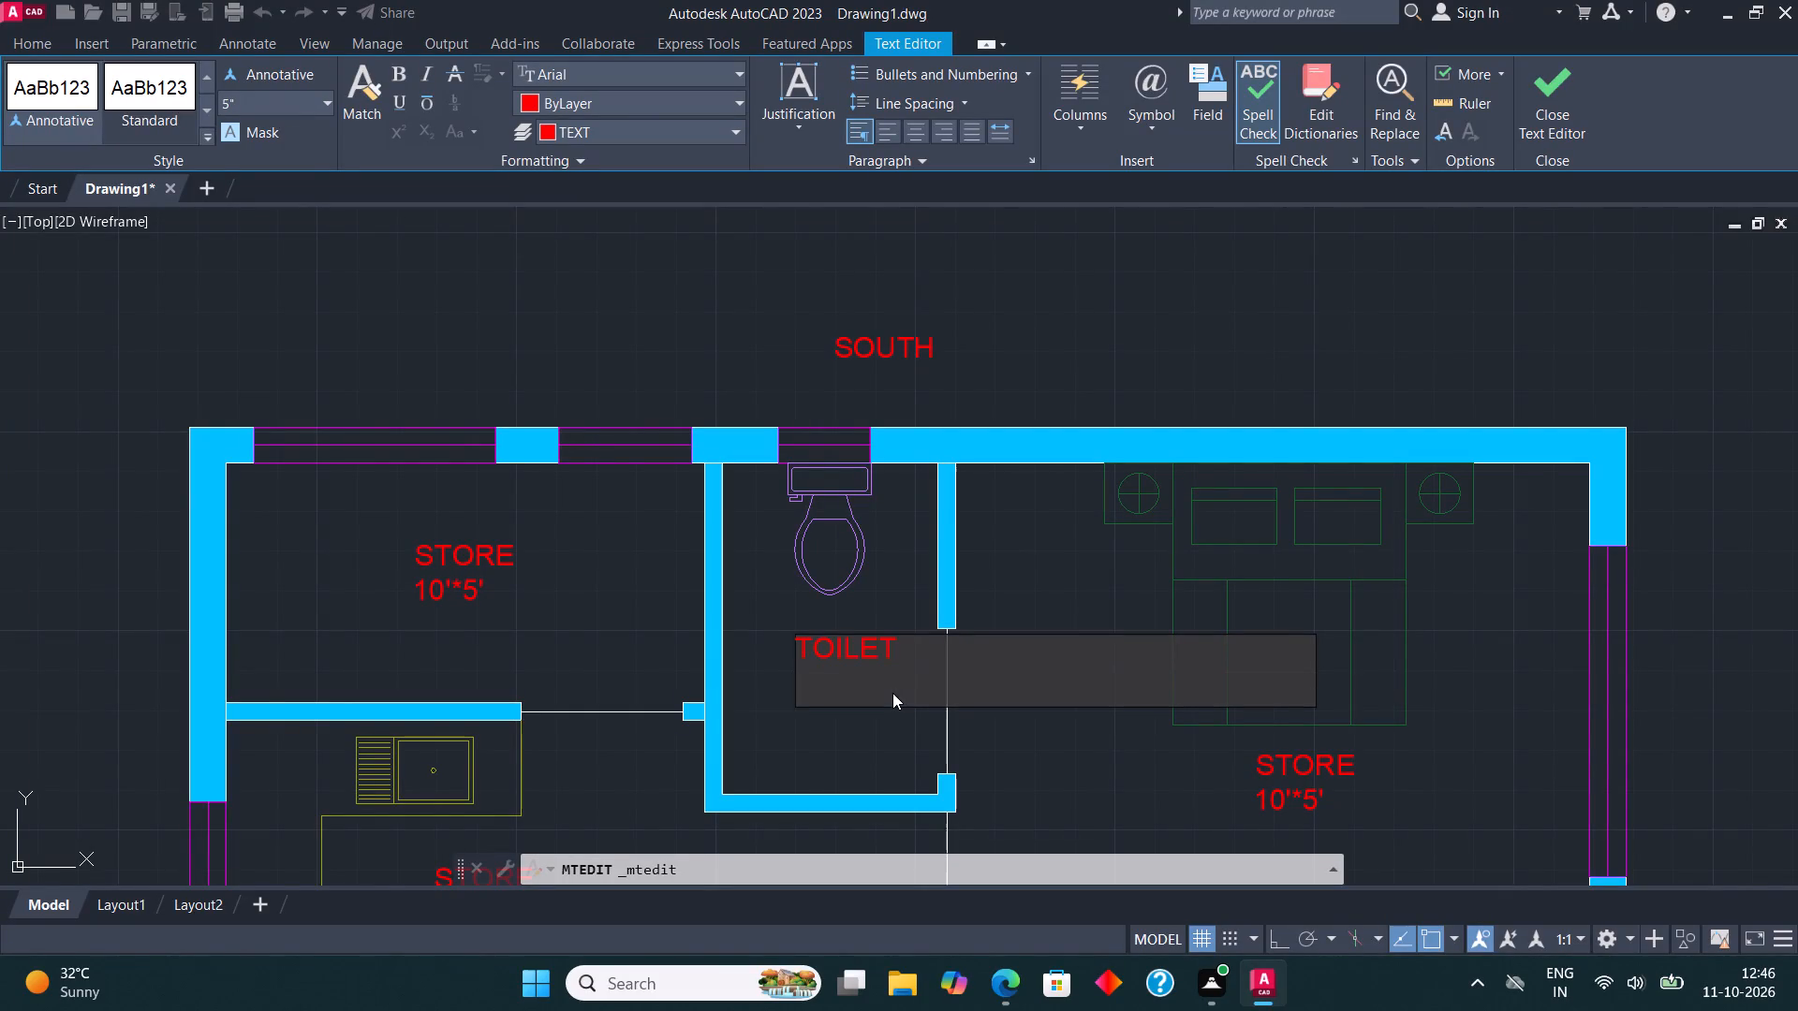
pyautogui.write("4'5")
pyautogui.press('BackSpace')
pyautogui.write('6"*')
pyautogui.write("6'11")
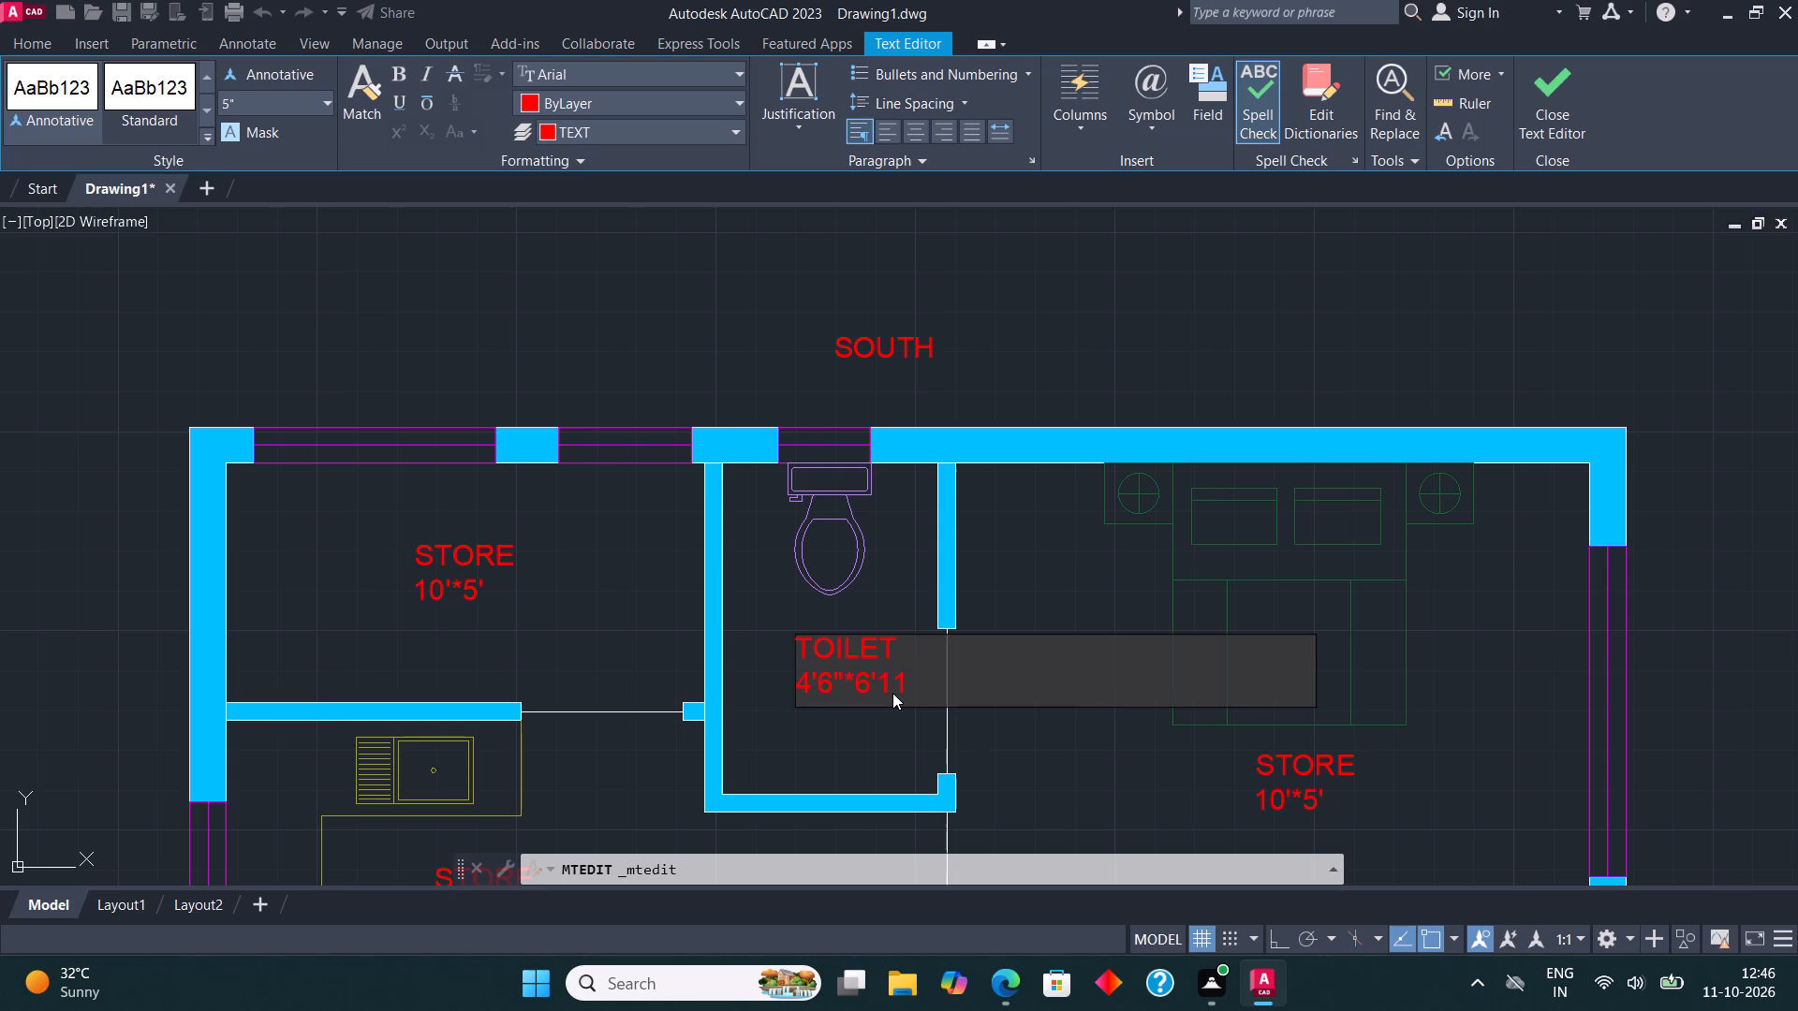
pyautogui.hotkey('shift', '"')
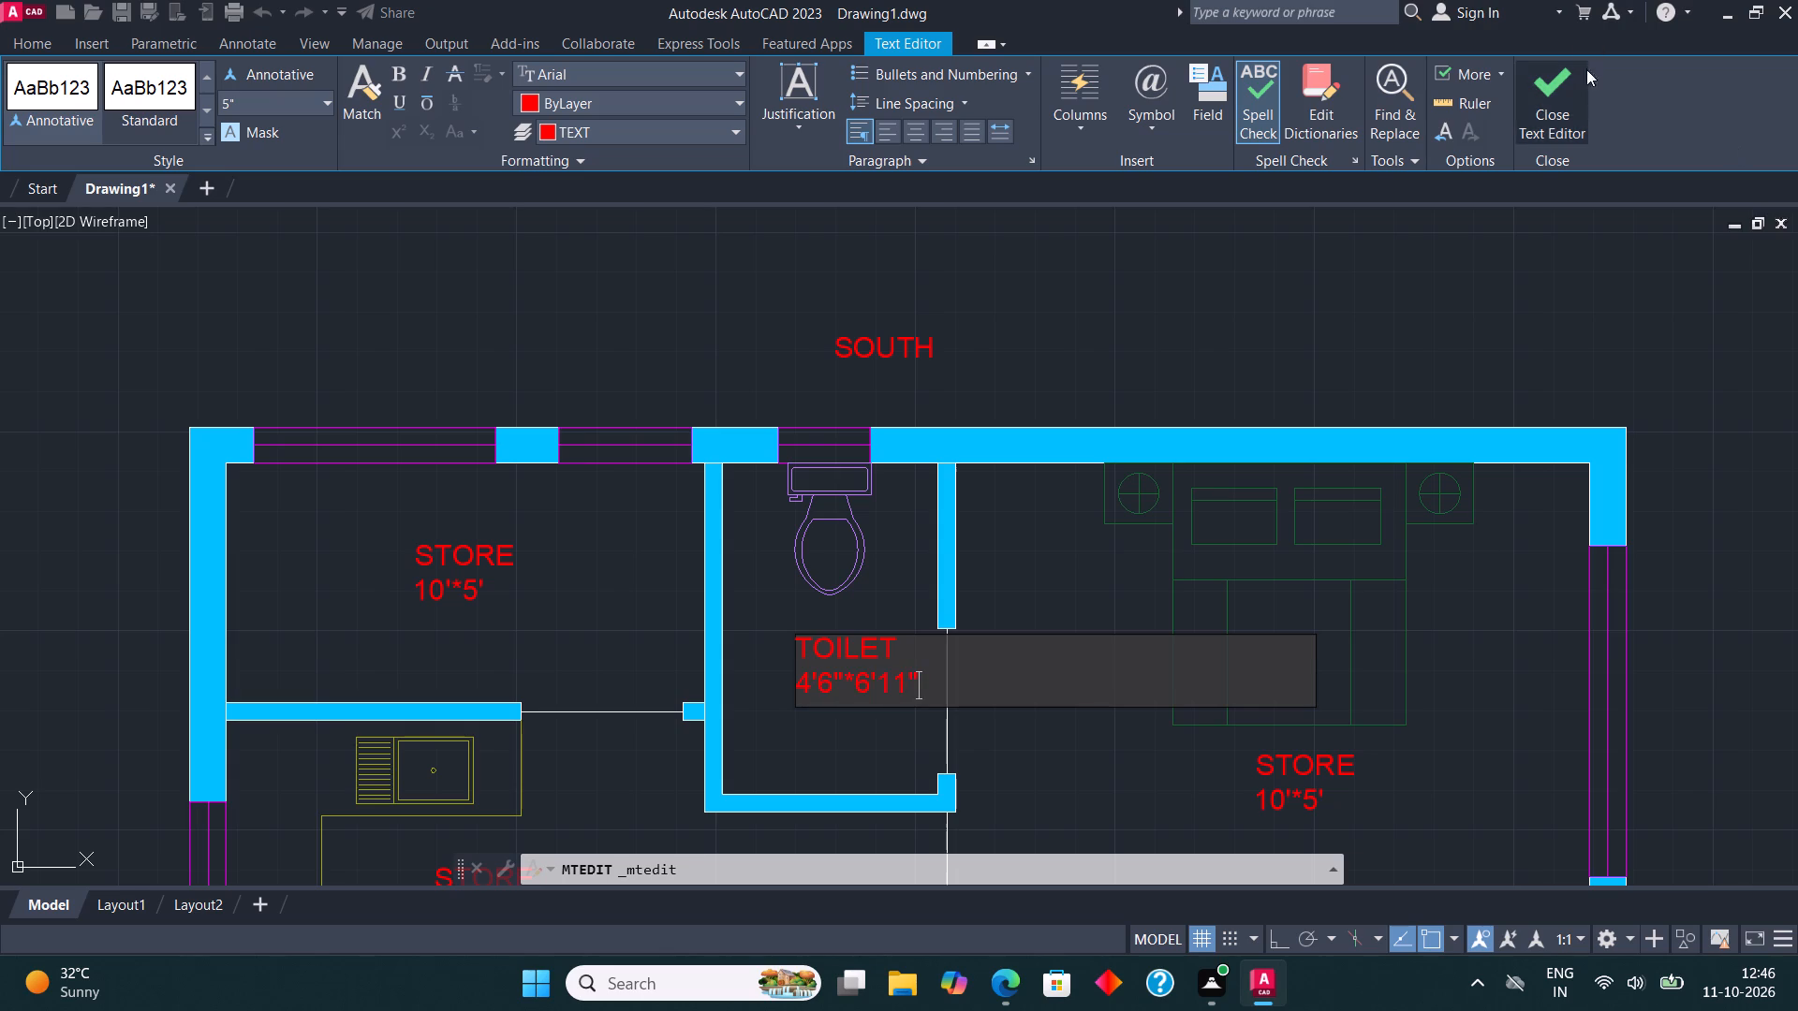
pyautogui.click(1564, 94)
# Replace the STORE label in the upper bedroom with "BEDROOM" and "13'*11'" below it, indenting the size line with spaces.
pyautogui.scroll(-2, 754, 328)
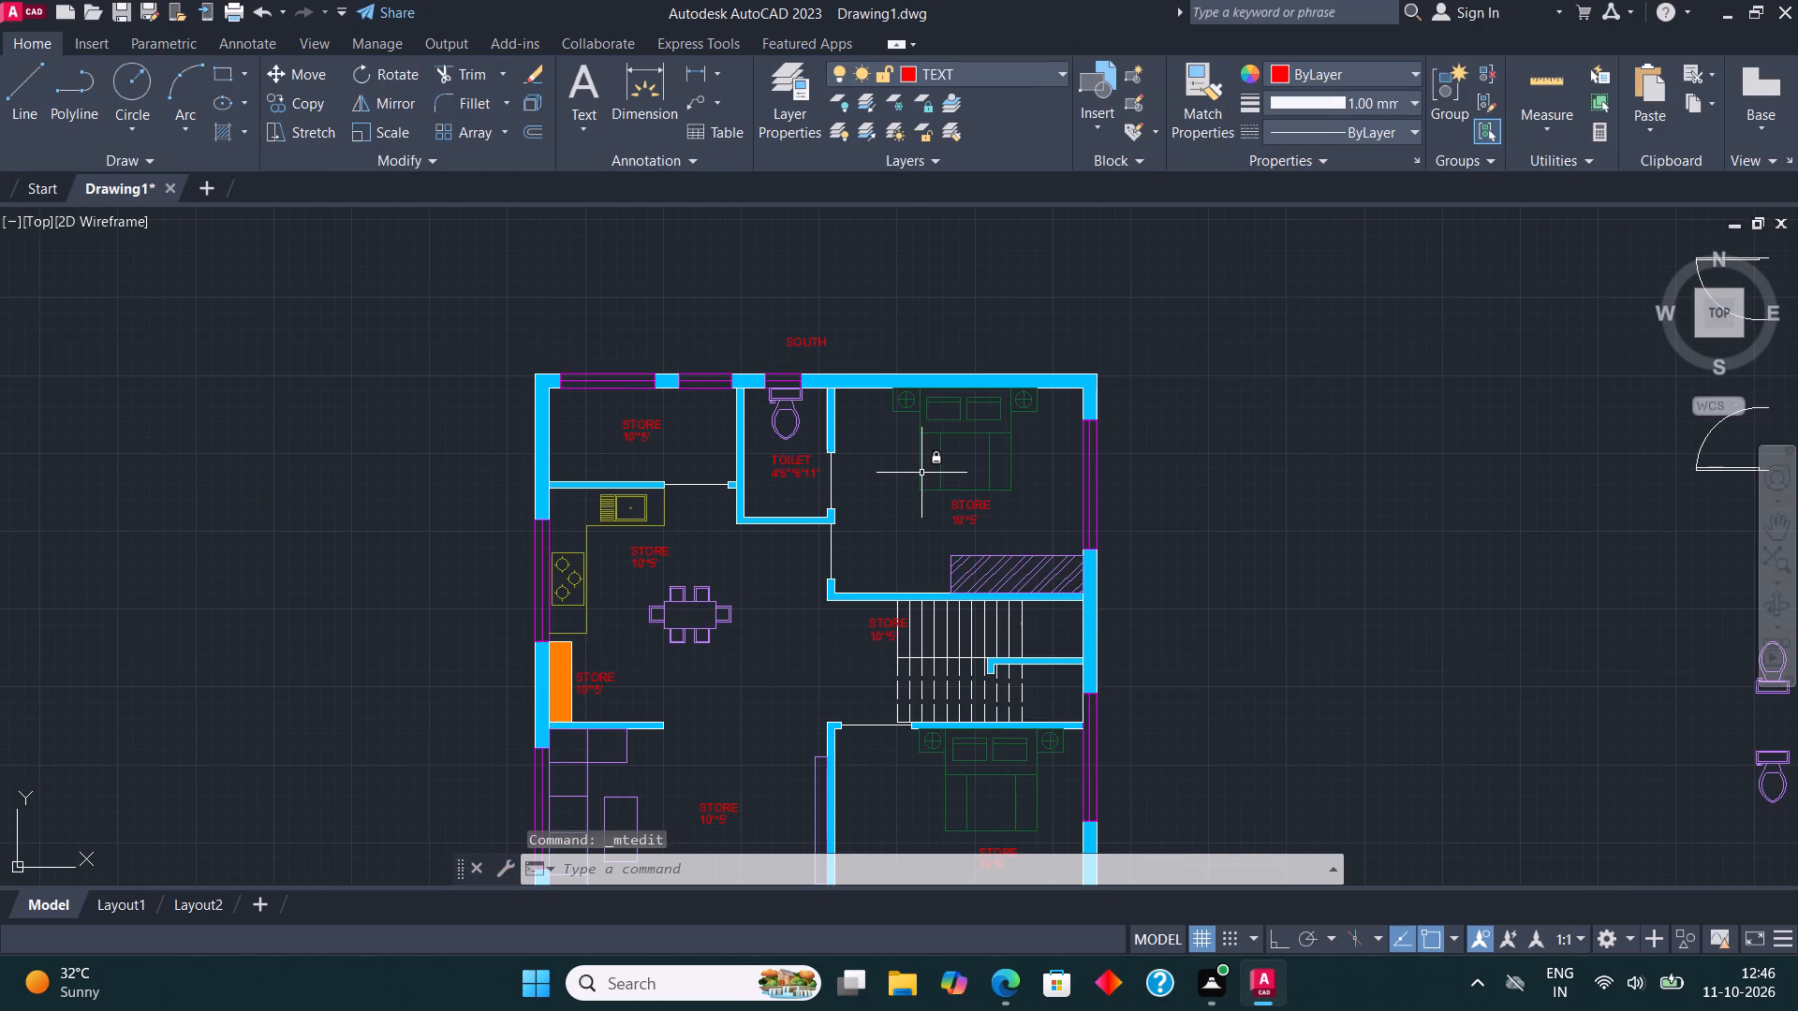
pyautogui.scroll(3, 959, 522)
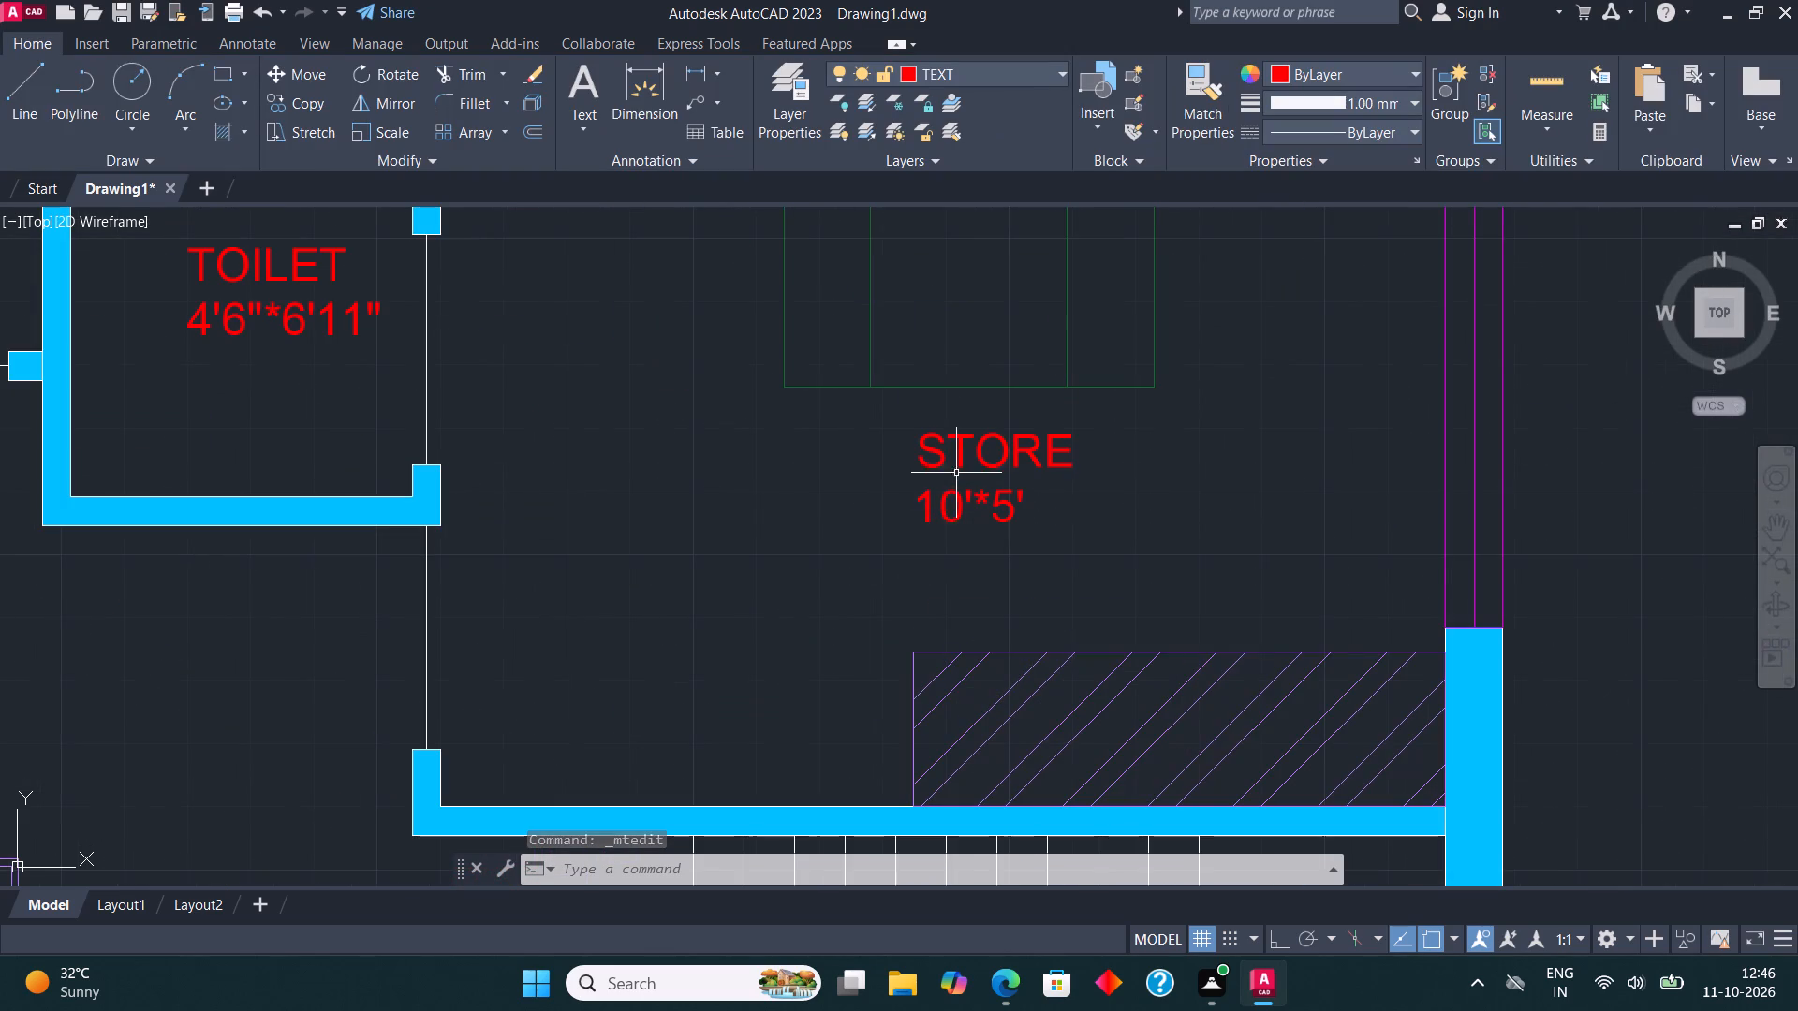
pyautogui.click(956, 471)
pyautogui.click(954, 453)
pyautogui.click(972, 451)
pyautogui.click(987, 447)
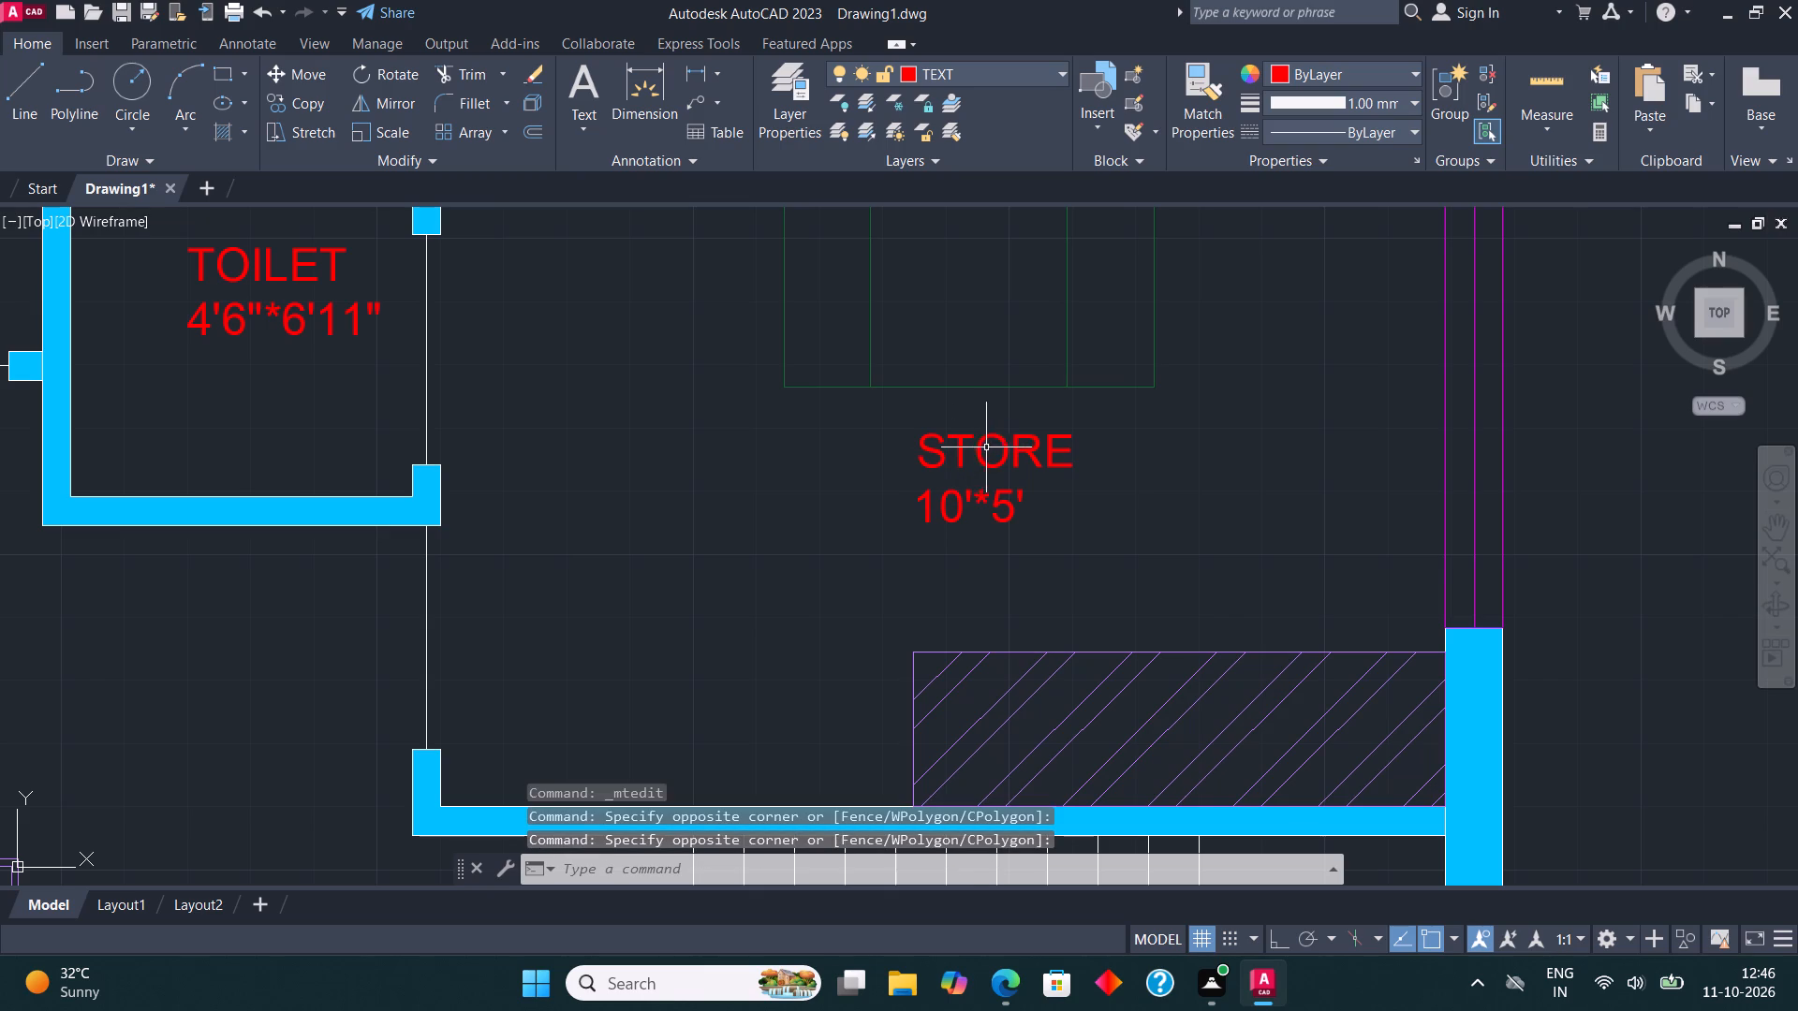
pyautogui.click(981, 445)
pyautogui.rightClick(981, 445)
pyautogui.click(1057, 367)
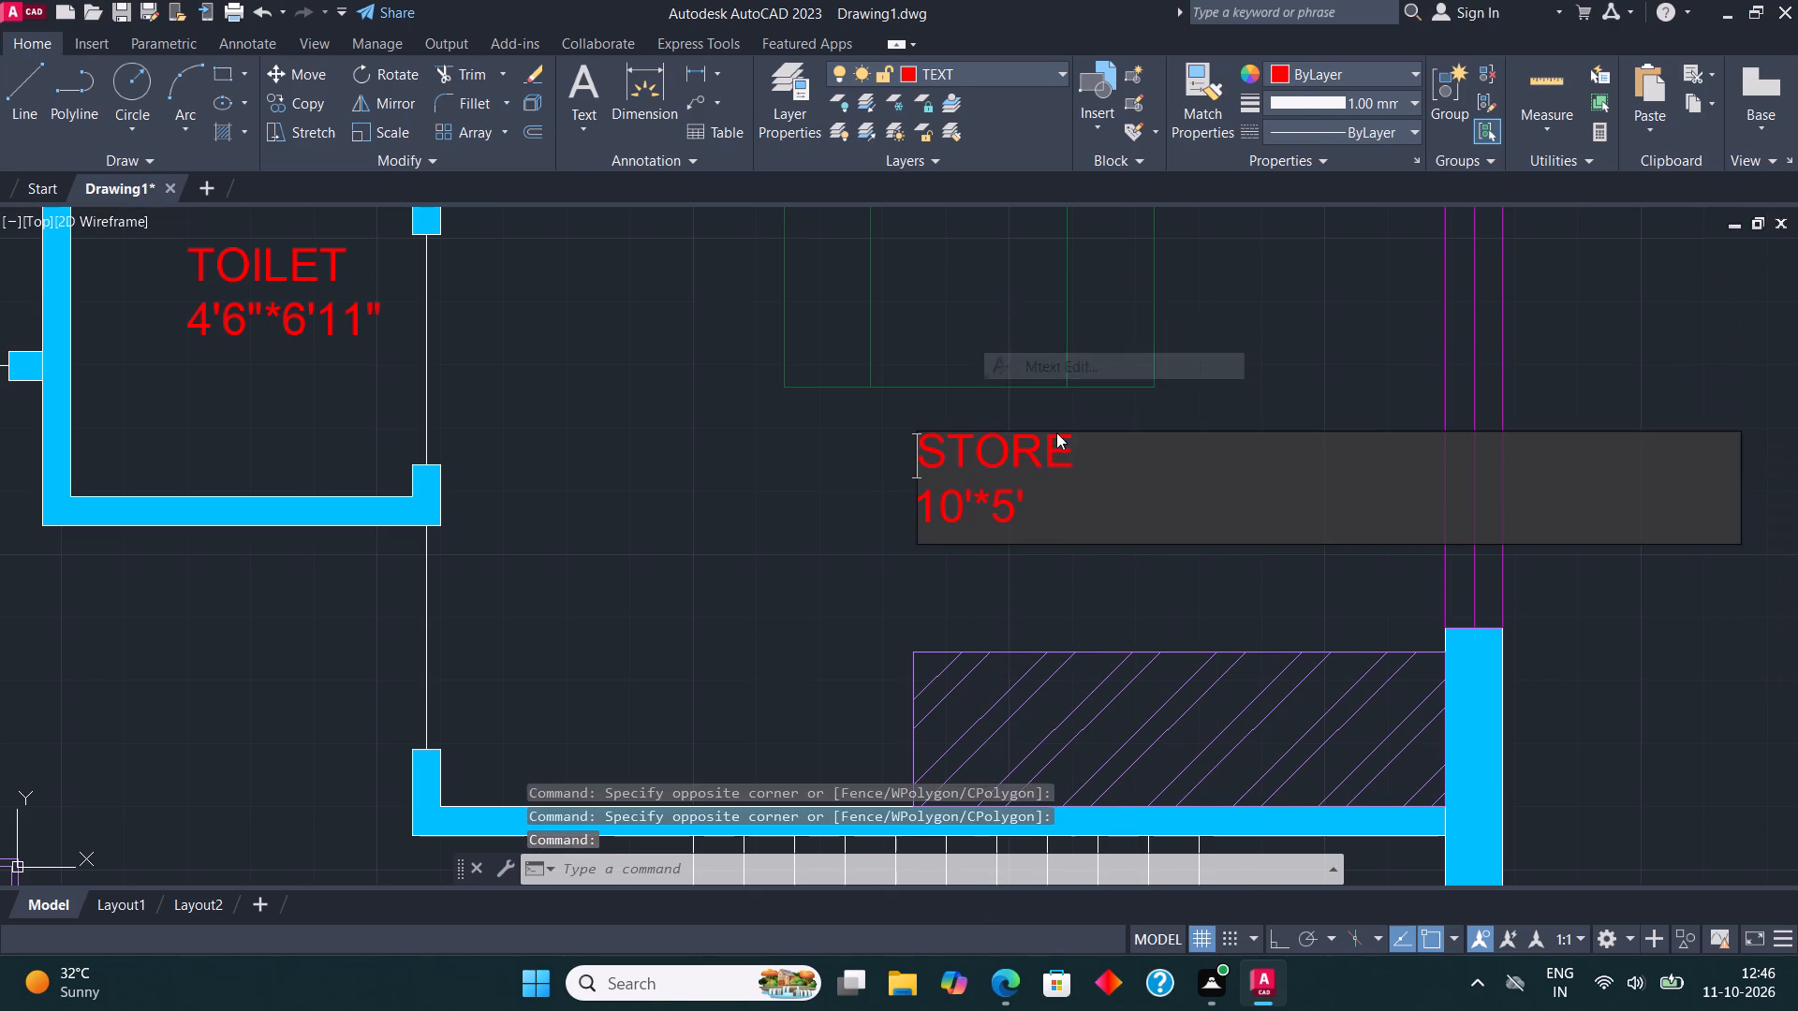
pyautogui.click(1039, 519)
pyautogui.press('BackSpace')
pyautogui.press('BackSpace')
pyautogui.press('BackSpace')
pyautogui.press('BackSpace')
pyautogui.press('BackSpace')
pyautogui.press('BackSpace')
pyautogui.press('BackSpace')
pyautogui.press('BackSpace')
pyautogui.press('BackSpace')
pyautogui.press('BackSpace')
pyautogui.press('BackSpace')
pyautogui.press('BackSpace')
pyautogui.press('BackSpace')
pyautogui.press('BackSpace')
pyautogui.press('BackSpace')
pyautogui.press('BackSpace')
pyautogui.press('BackSpace')
pyautogui.press('BackSpace')
pyautogui.press('BackSpace')
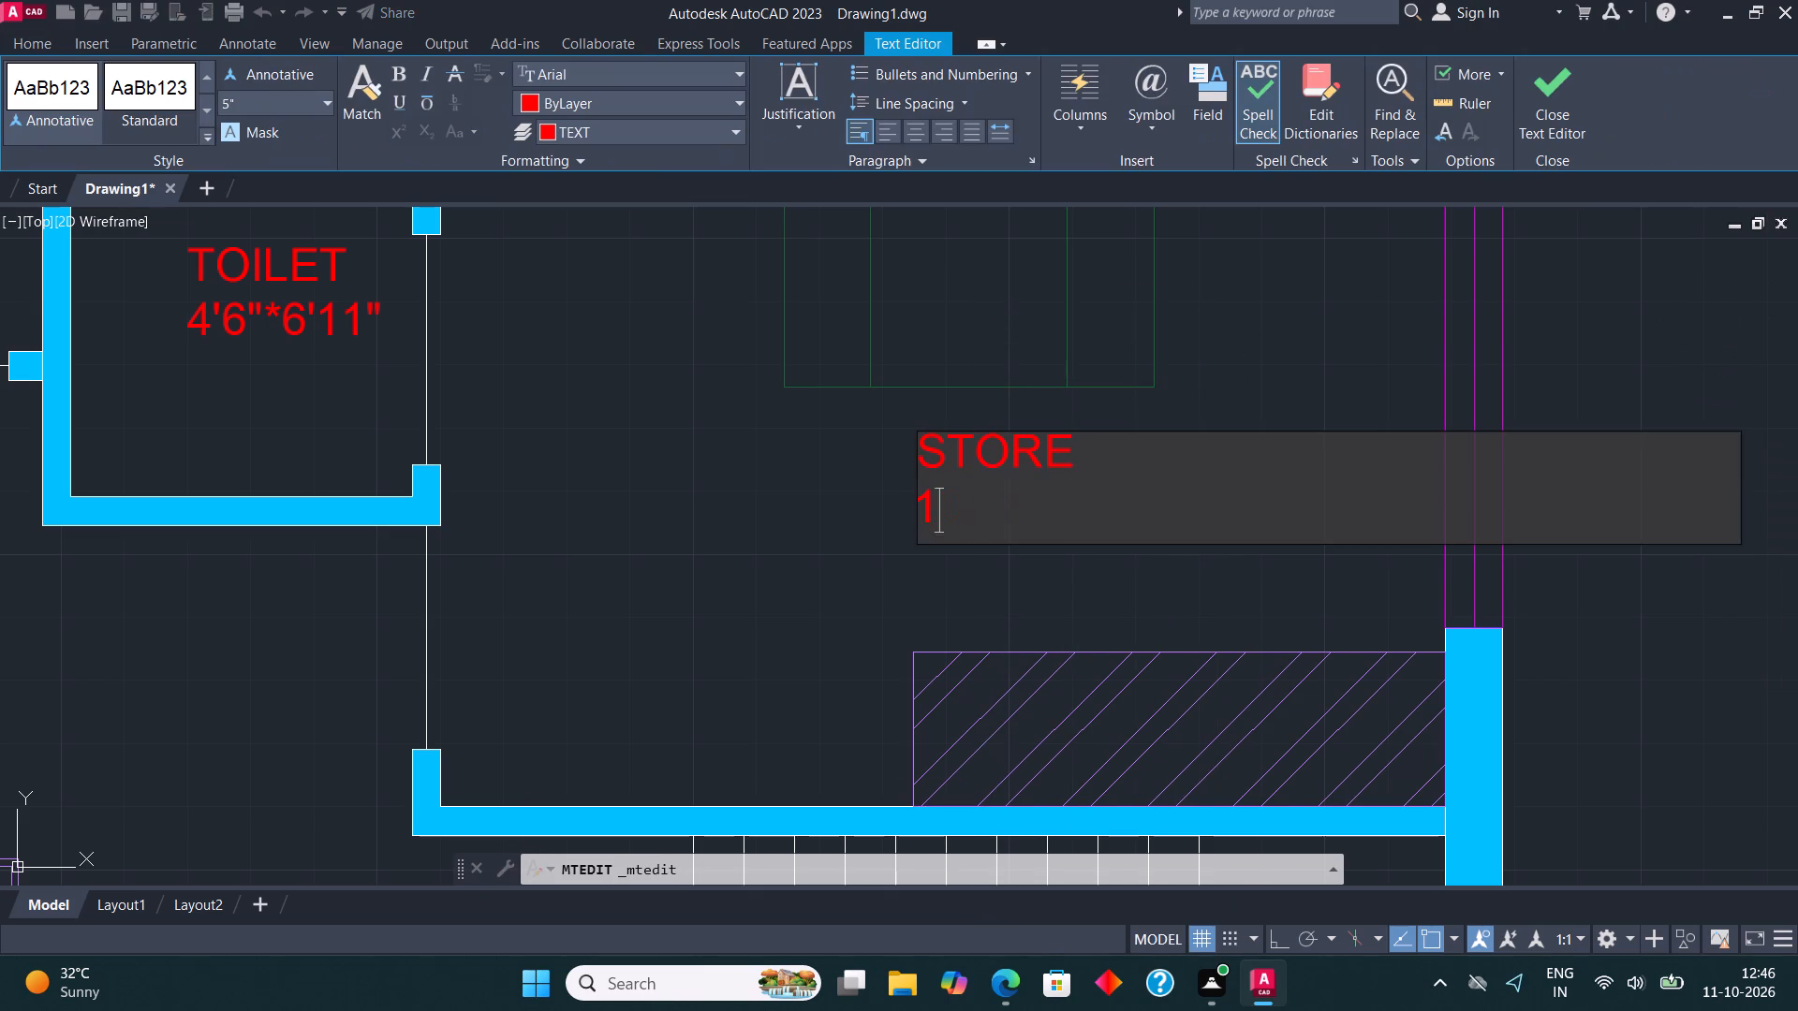
pyautogui.write('BEDROOM')
pyautogui.press('Return')
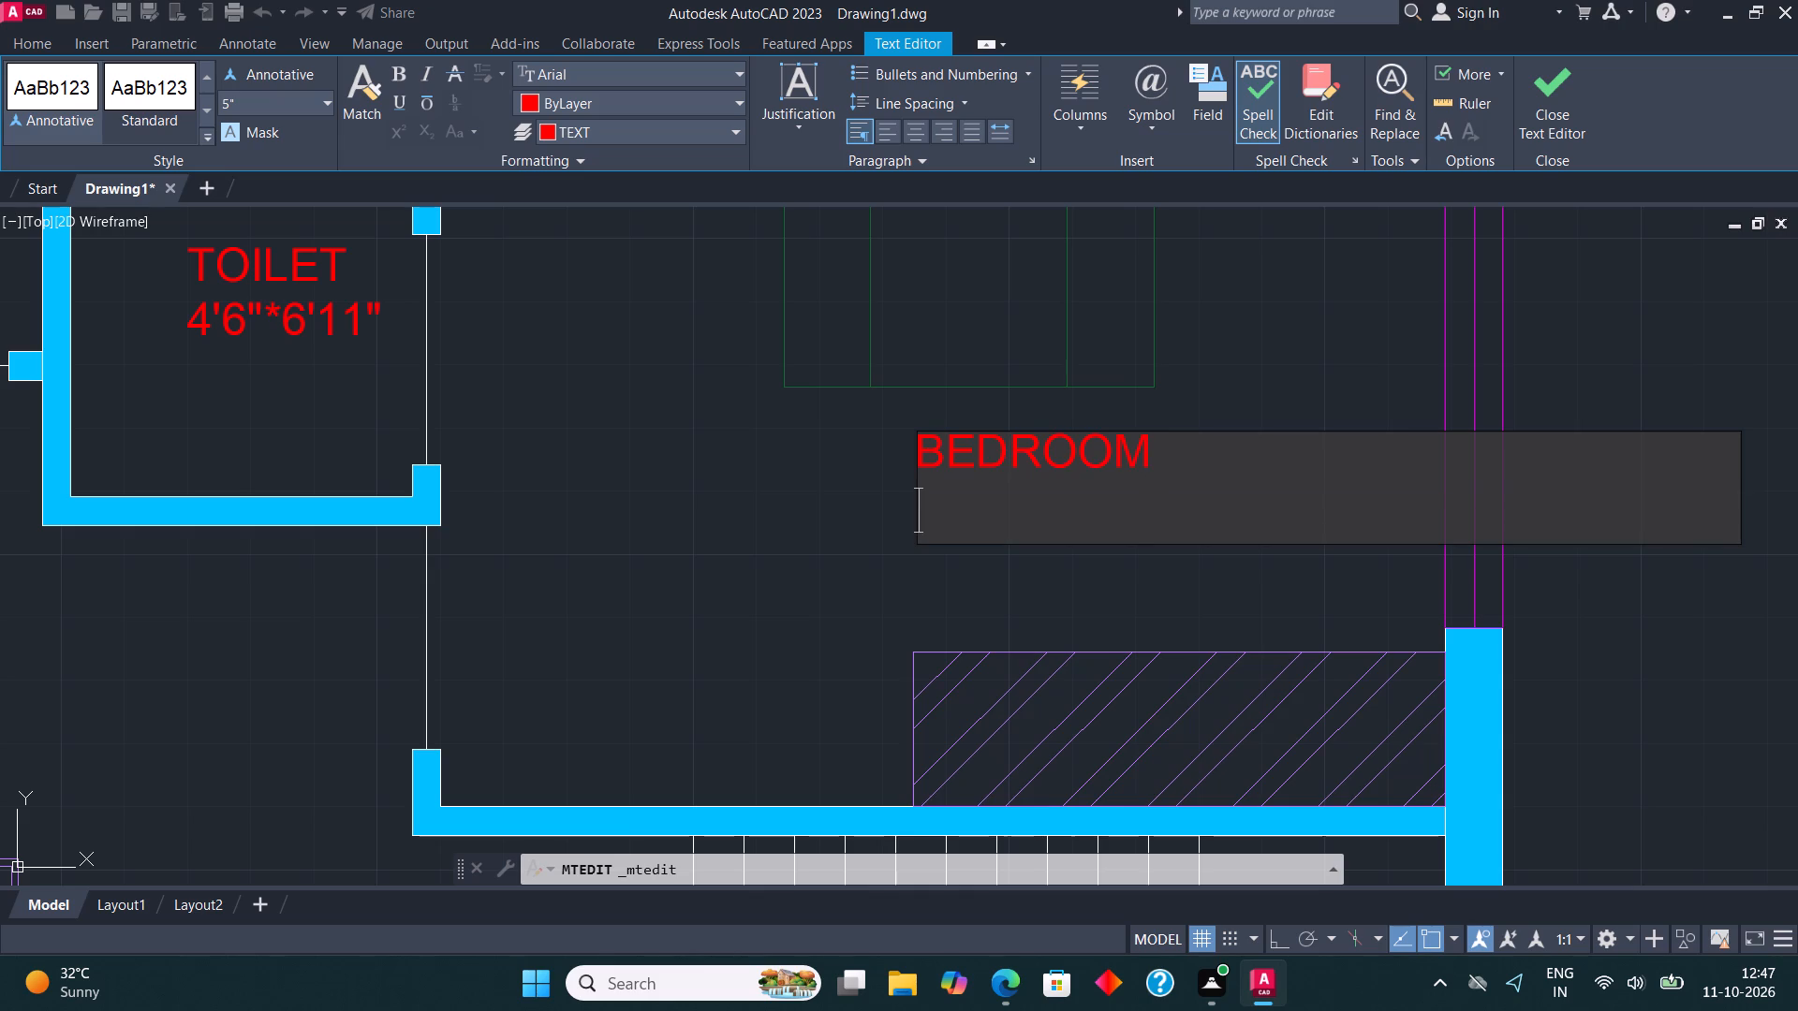
pyautogui.write("13'")
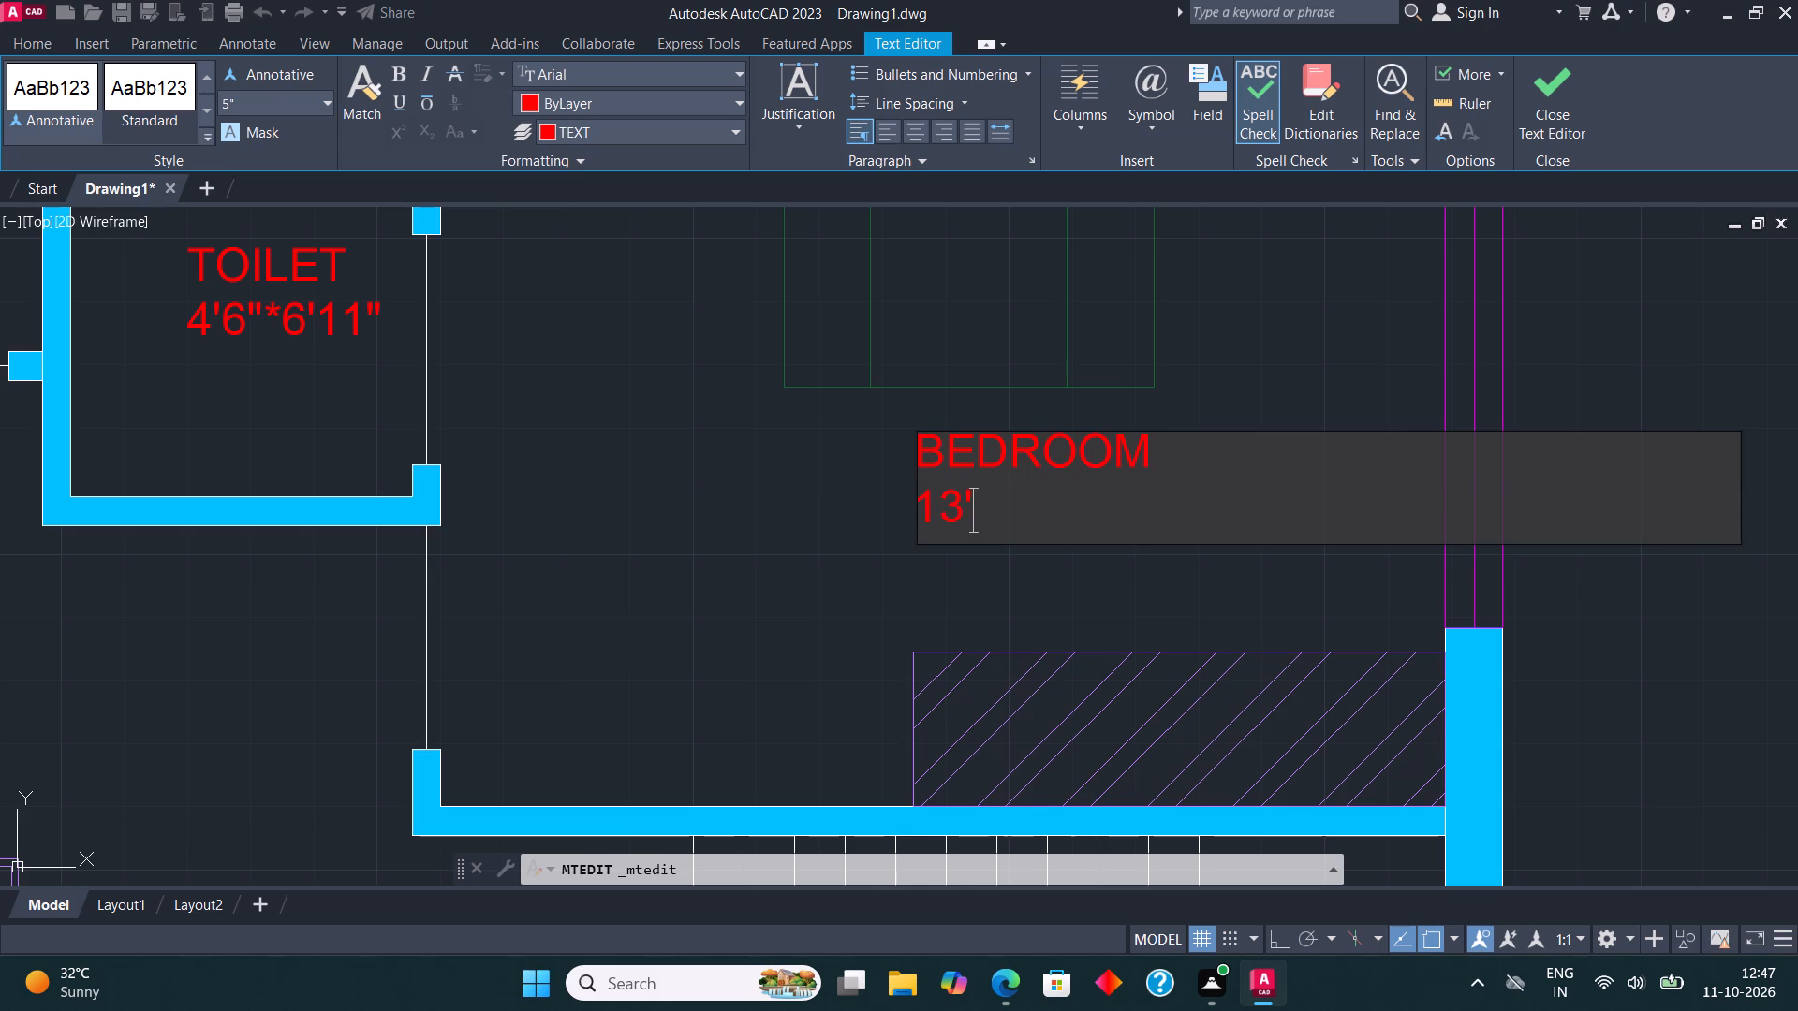
pyautogui.write("*11'")
pyautogui.click(921, 495)
pyautogui.press('space')
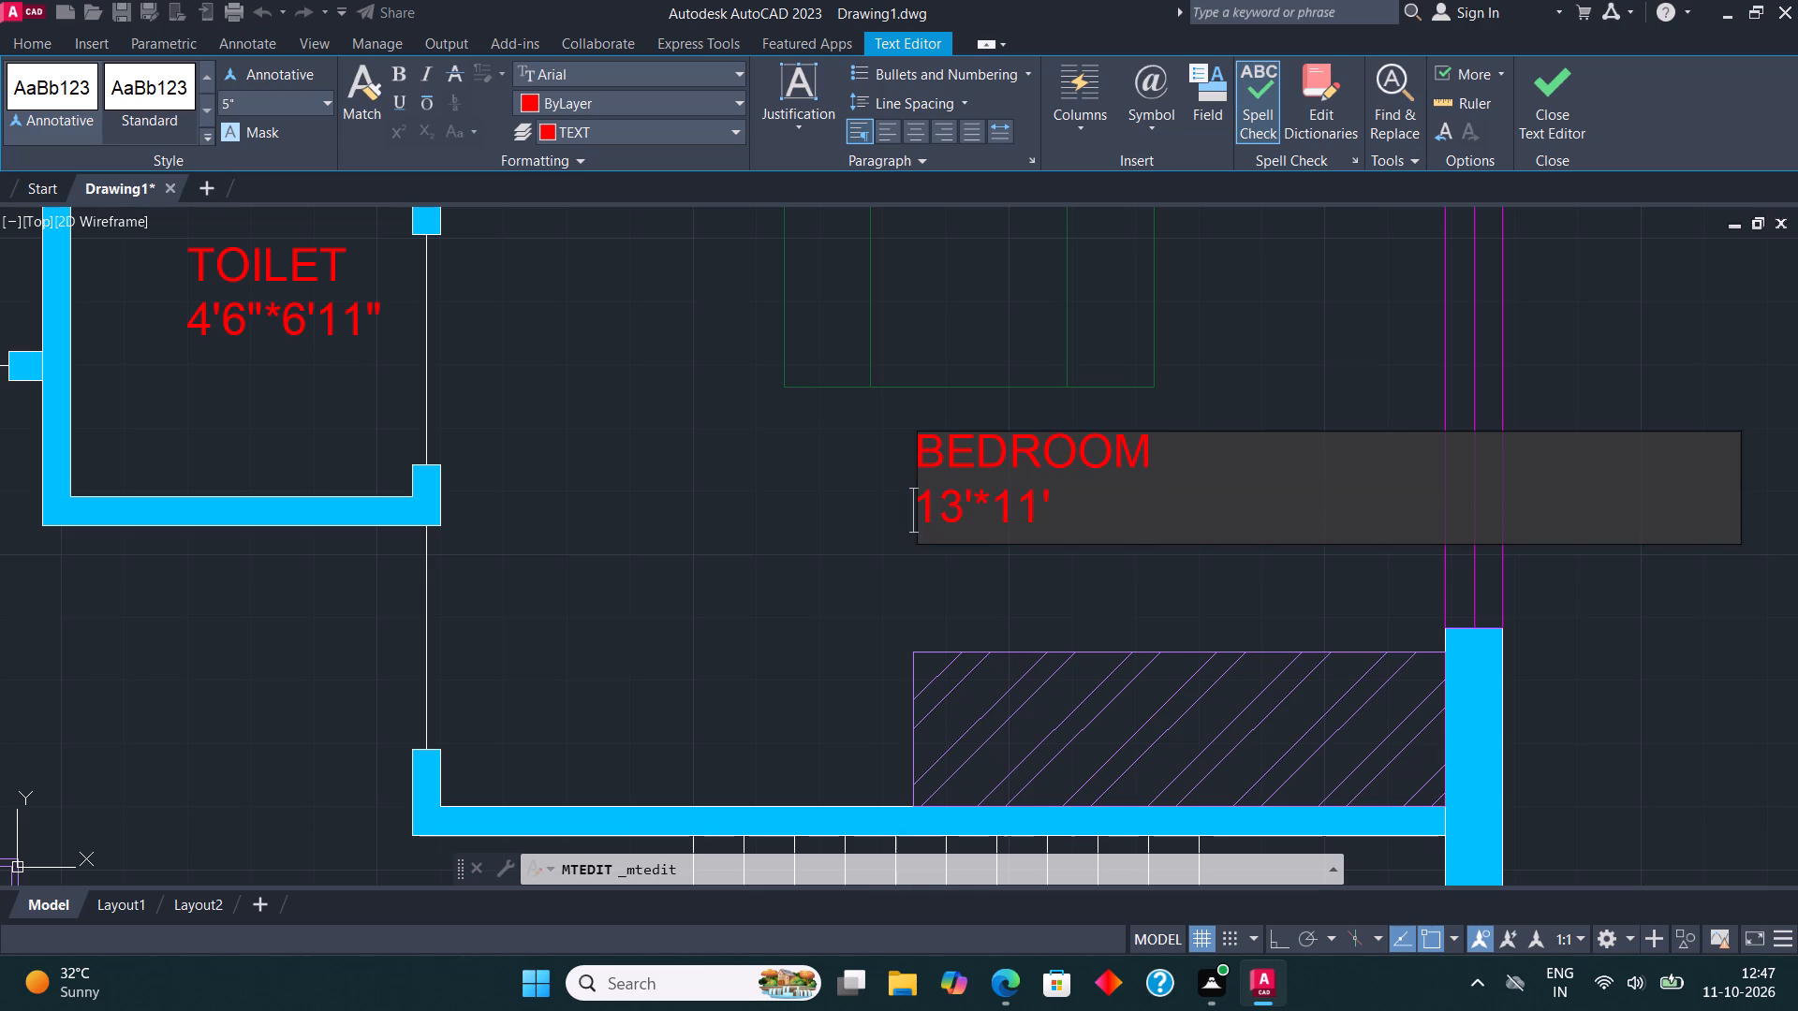
pyautogui.press('space')
pyautogui.press('space')
pyautogui.click(1576, 77)
# Replace the text of the STORE label at the start of the staircase with "UP".
pyautogui.scroll(-3, 1054, 482)
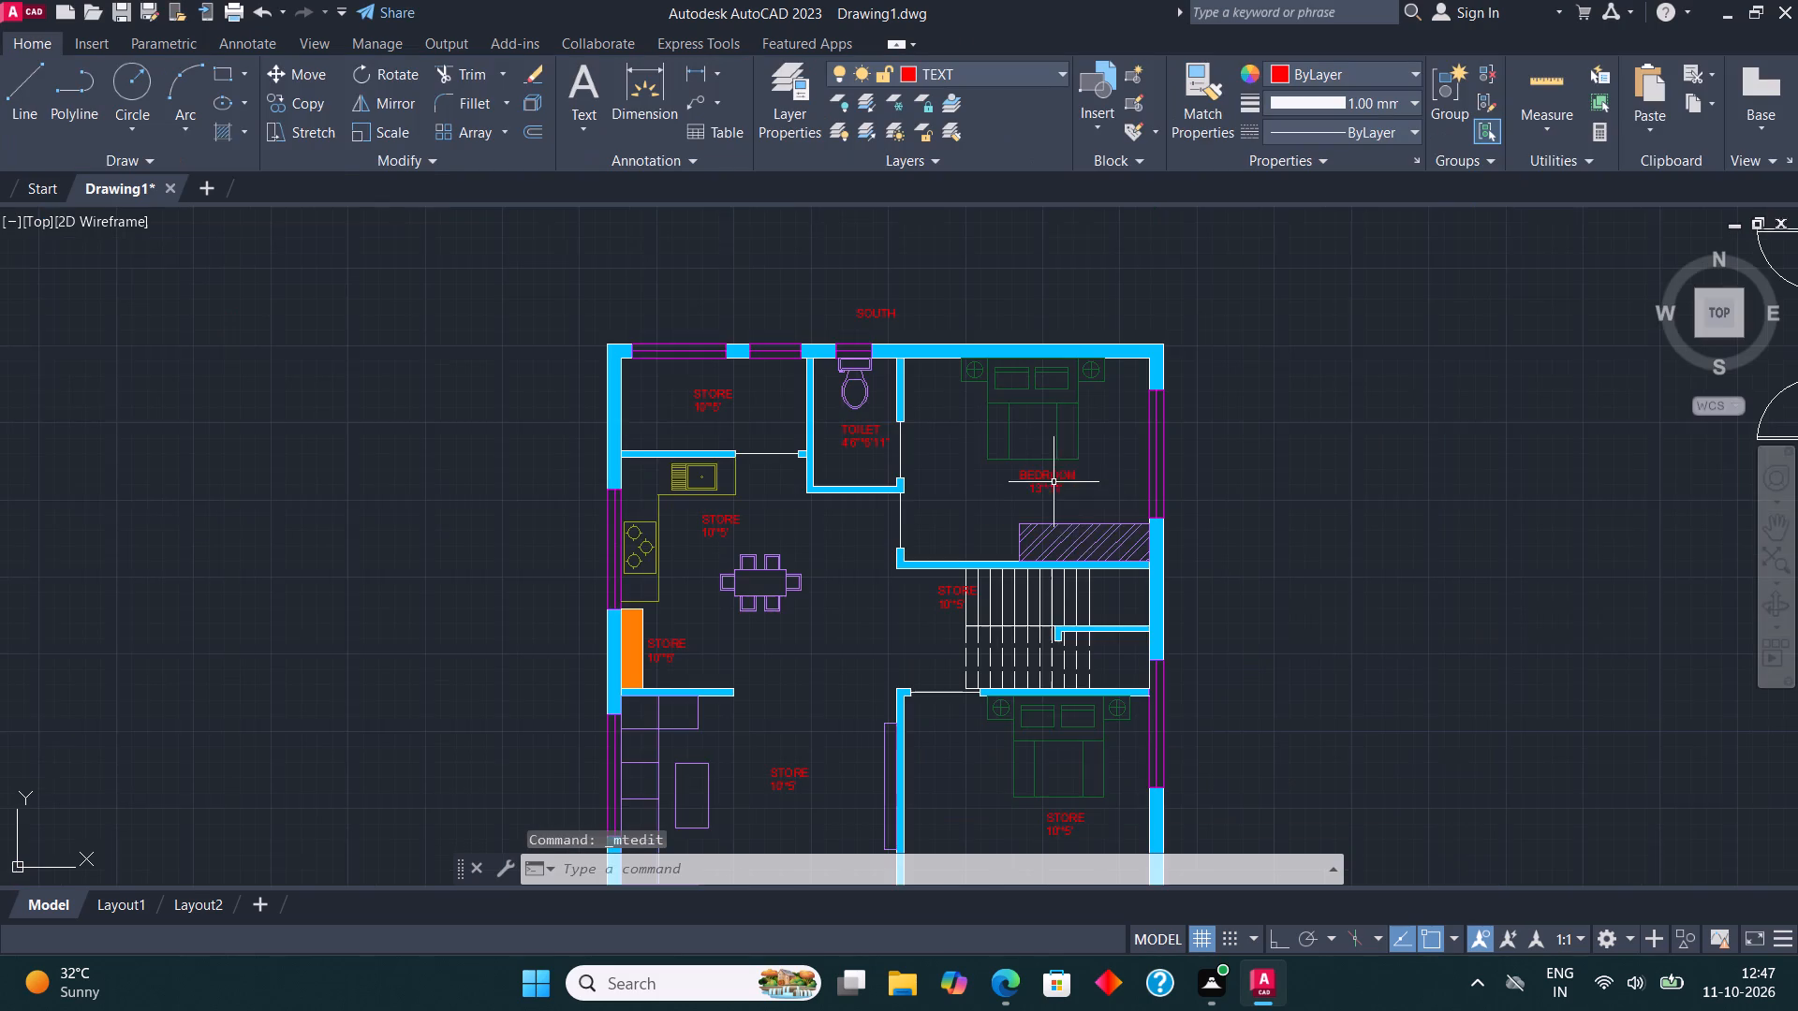
pyautogui.moveTo(1070, 512); pyautogui.dragTo(1060, 452, button='middle')
pyautogui.scroll(2, 962, 531)
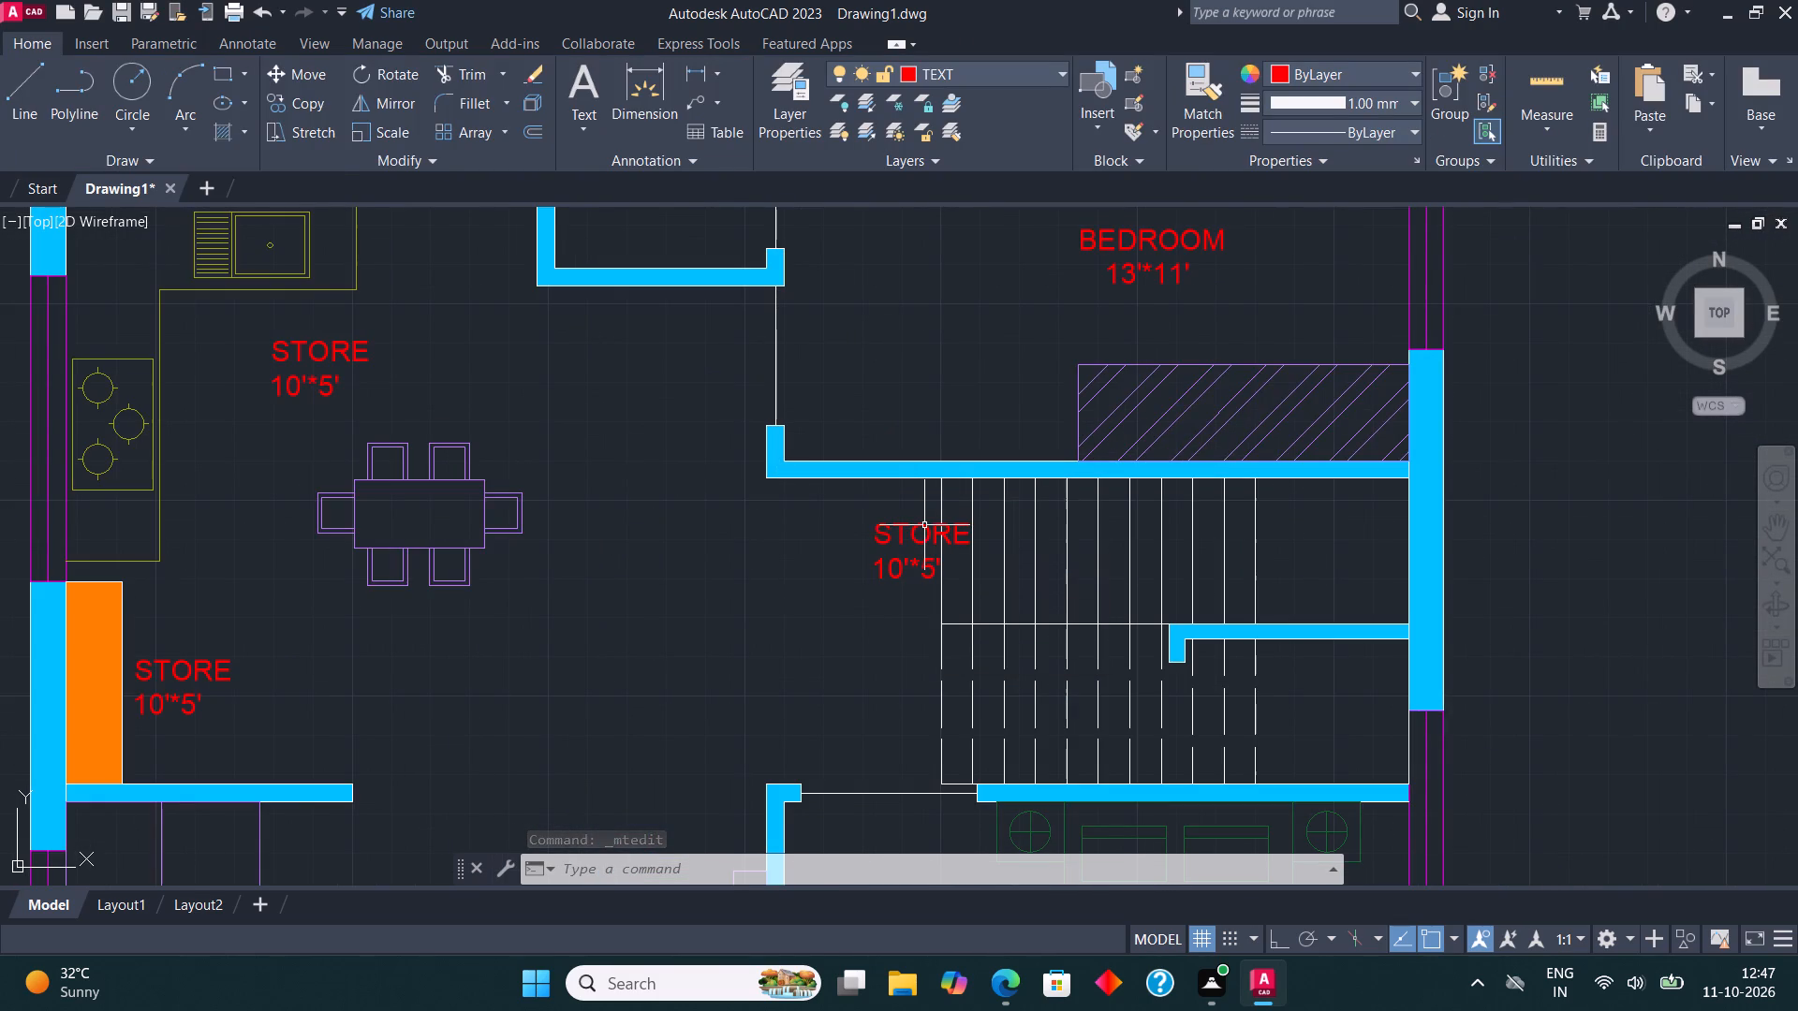
pyautogui.click(924, 525)
pyautogui.rightClick(923, 525)
pyautogui.click(1038, 365)
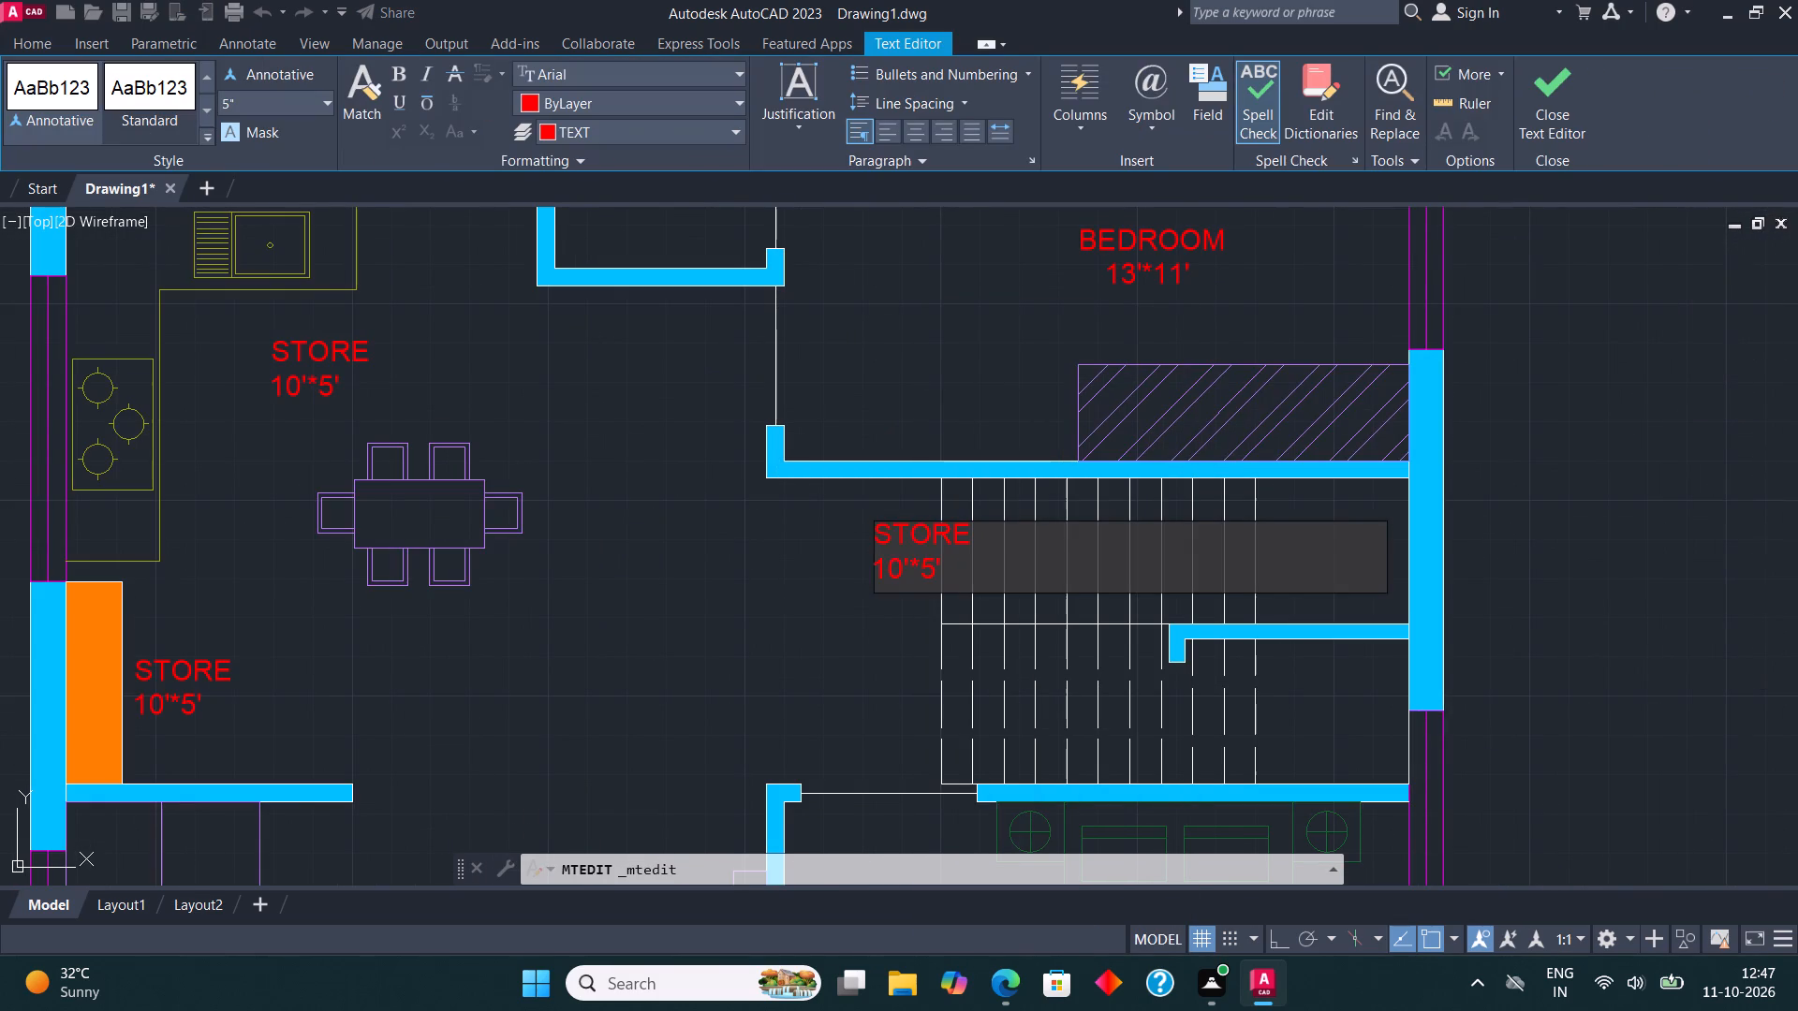
pyautogui.click(989, 578)
pyautogui.press('BackSpace')
pyautogui.press('BackSpace')
pyautogui.press('BackSpace')
pyautogui.press('BackSpace')
pyautogui.press('BackSpace')
pyautogui.press('BackSpace')
pyautogui.press('BackSpace')
pyautogui.press('BackSpace')
pyautogui.press('BackSpace')
pyautogui.press('BackSpace')
pyautogui.press('BackSpace')
pyautogui.press('BackSpace')
pyautogui.press('BackSpace')
pyautogui.press('BackSpace')
pyautogui.press('BackSpace')
pyautogui.press('BackSpace')
pyautogui.press('BackSpace')
pyautogui.press('BackSpace')
pyautogui.press('BackSpace')
pyautogui.press('BackSpace')
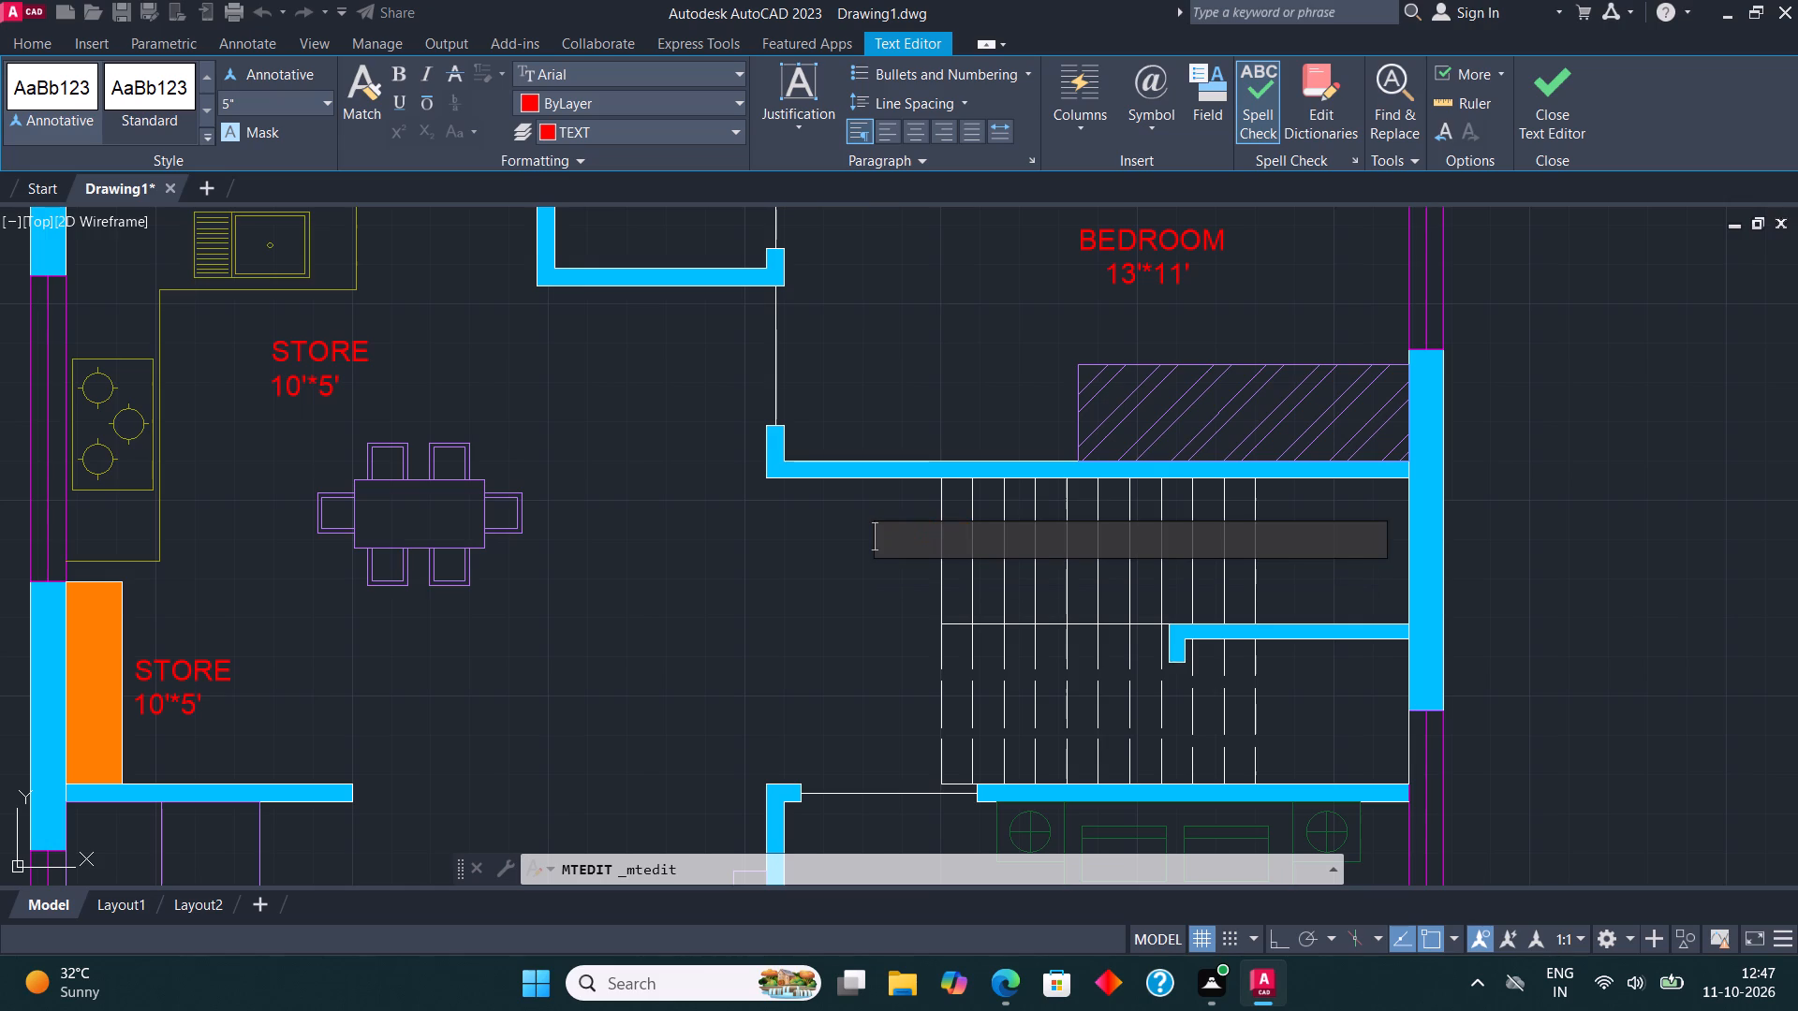
pyautogui.write('UP')
pyautogui.click(1516, 101)
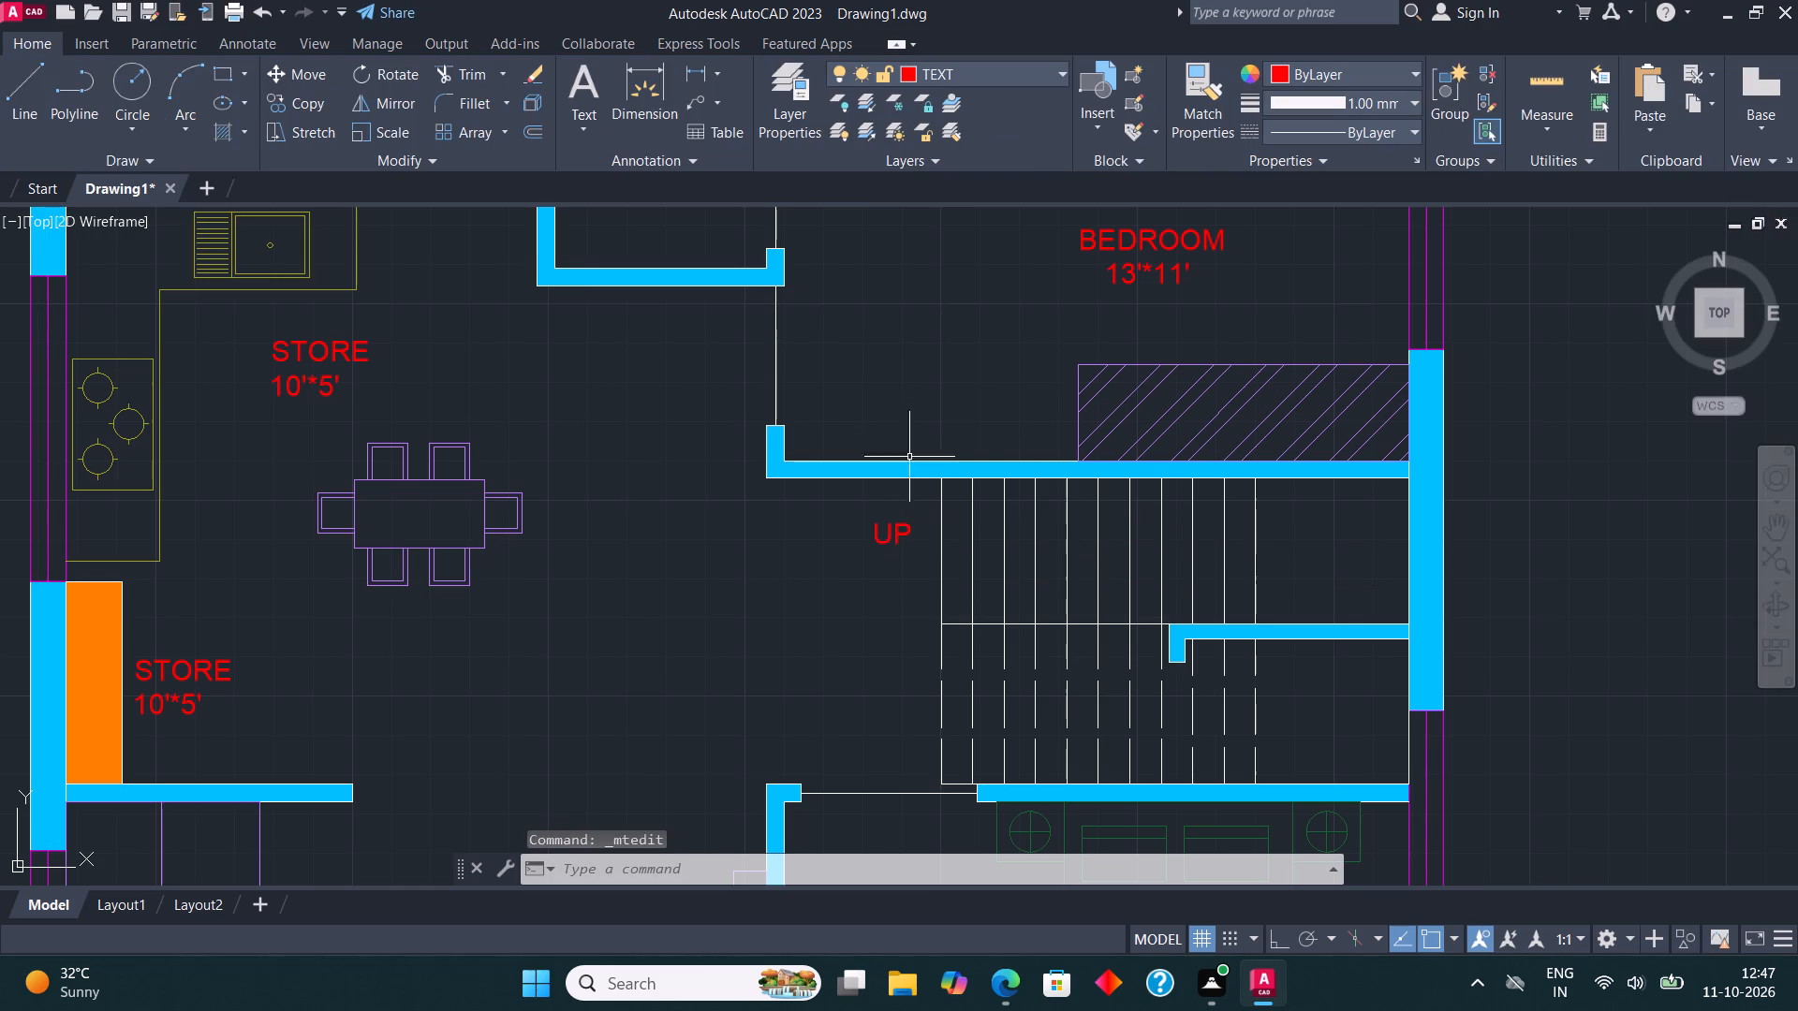
# Dimension the upper stair flight's width along the outer wall, from the bedroom wall to the short dividing wall.
pyautogui.moveTo(1054, 567); pyautogui.dragTo(787, 524, button='middle')
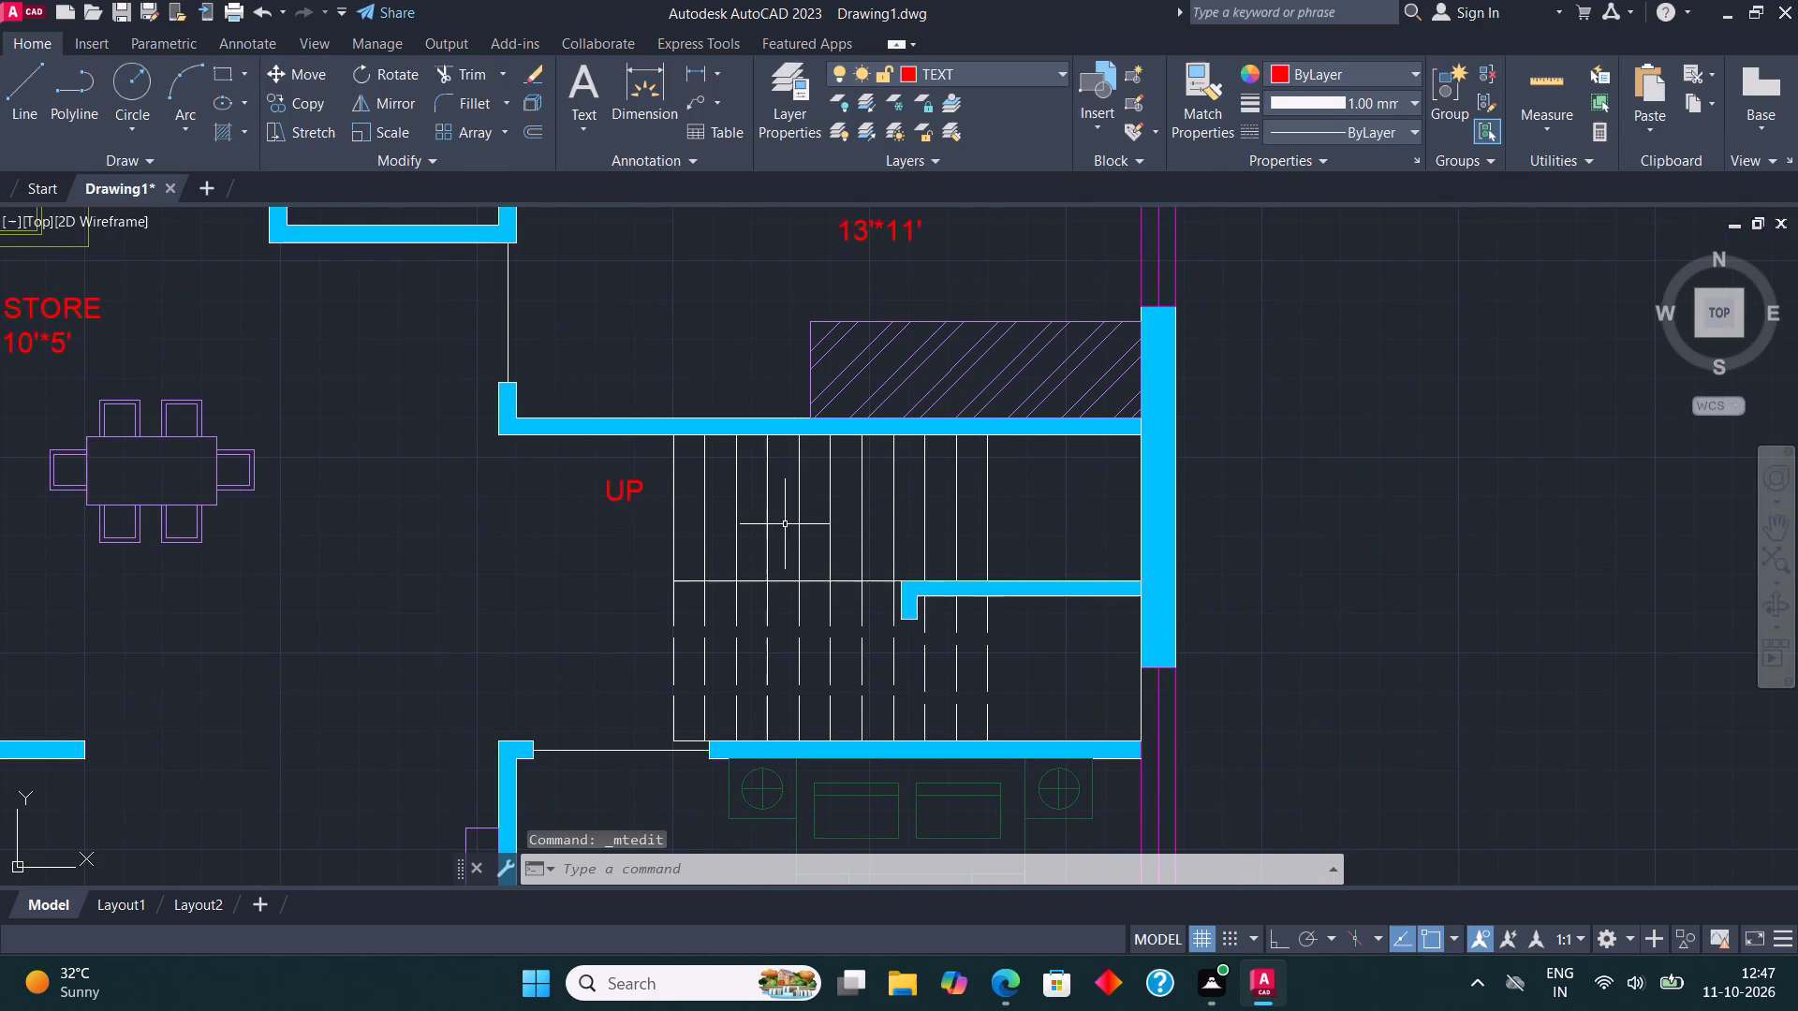
pyautogui.scroll(1, 1209, 430)
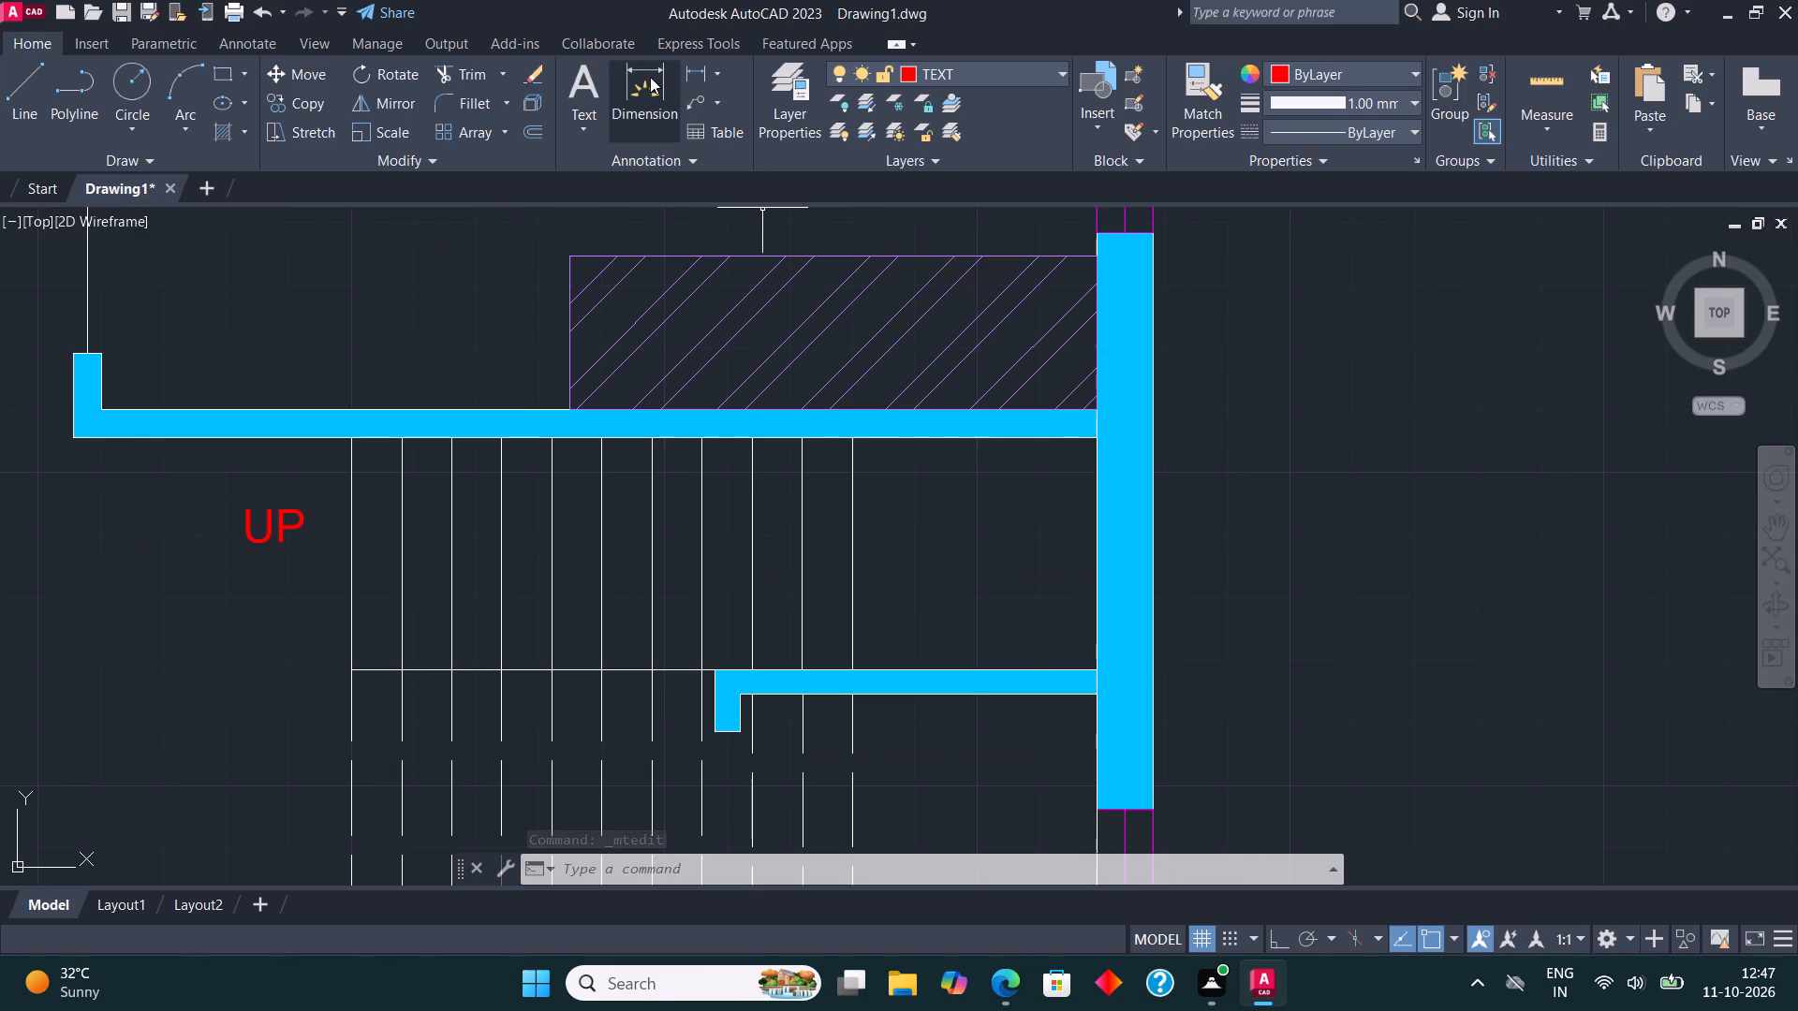
pyautogui.click(650, 77)
pyautogui.click(1094, 435)
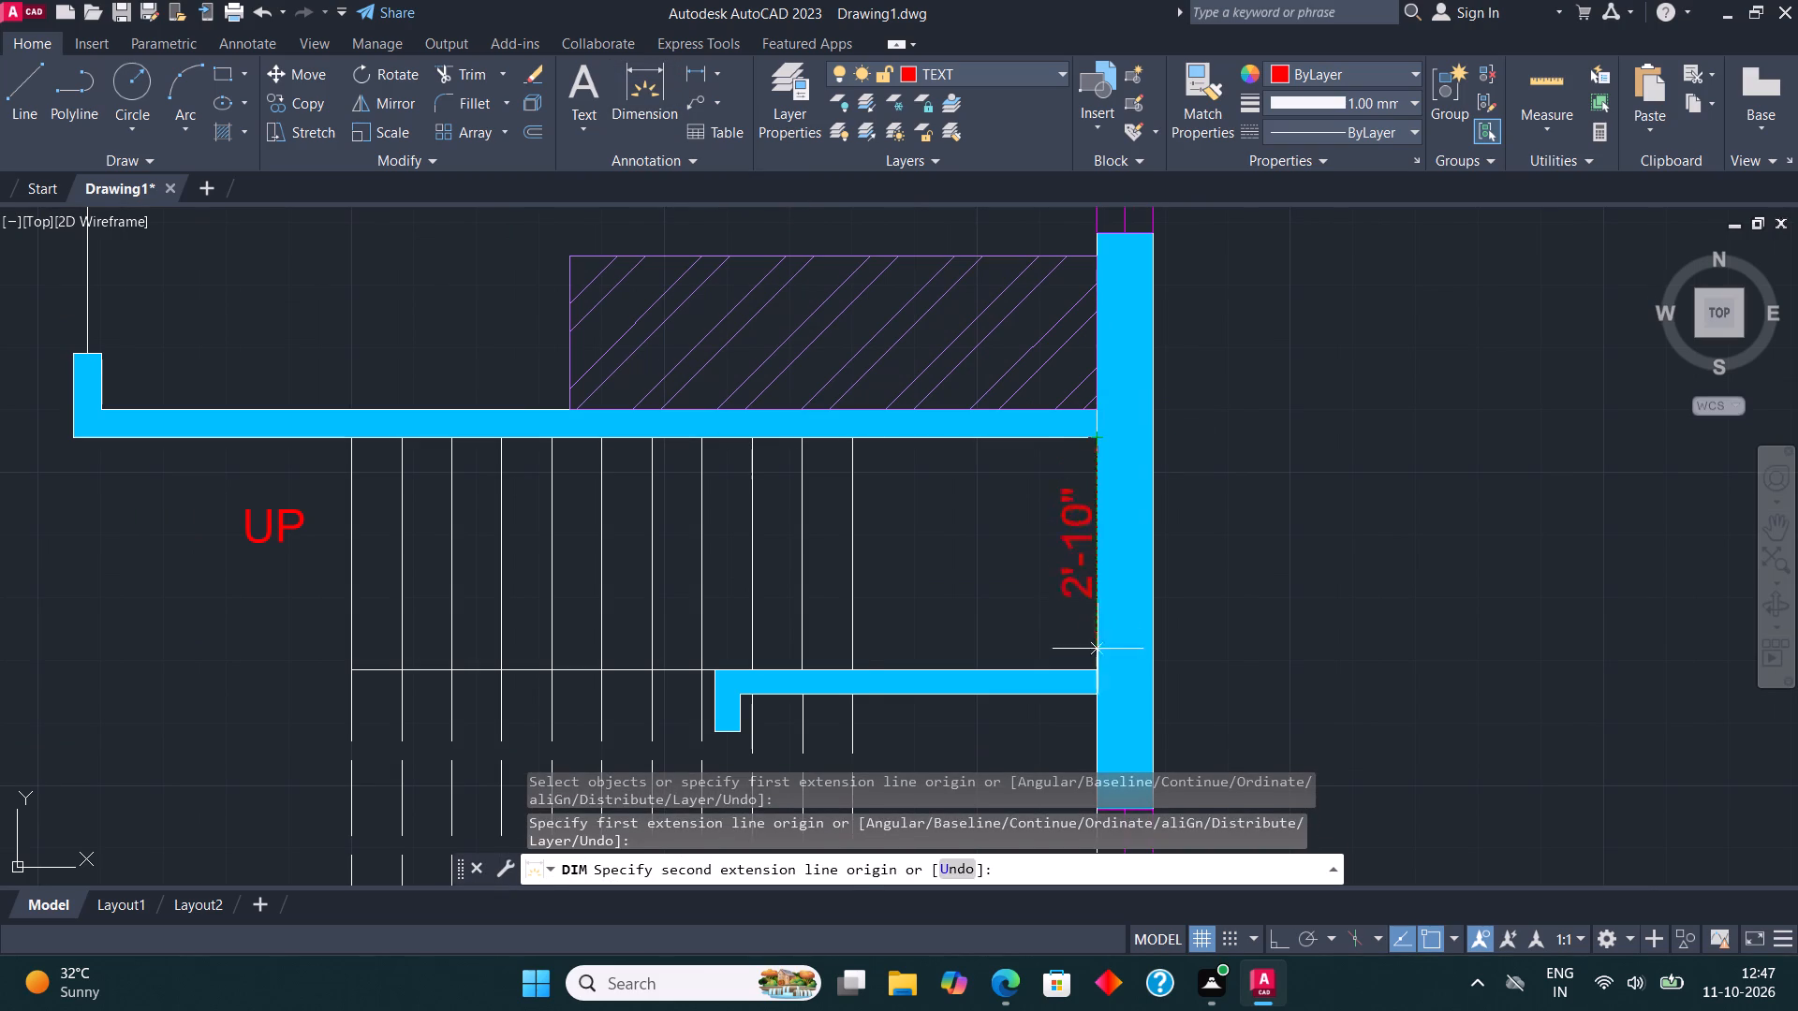
pyautogui.click(1094, 669)
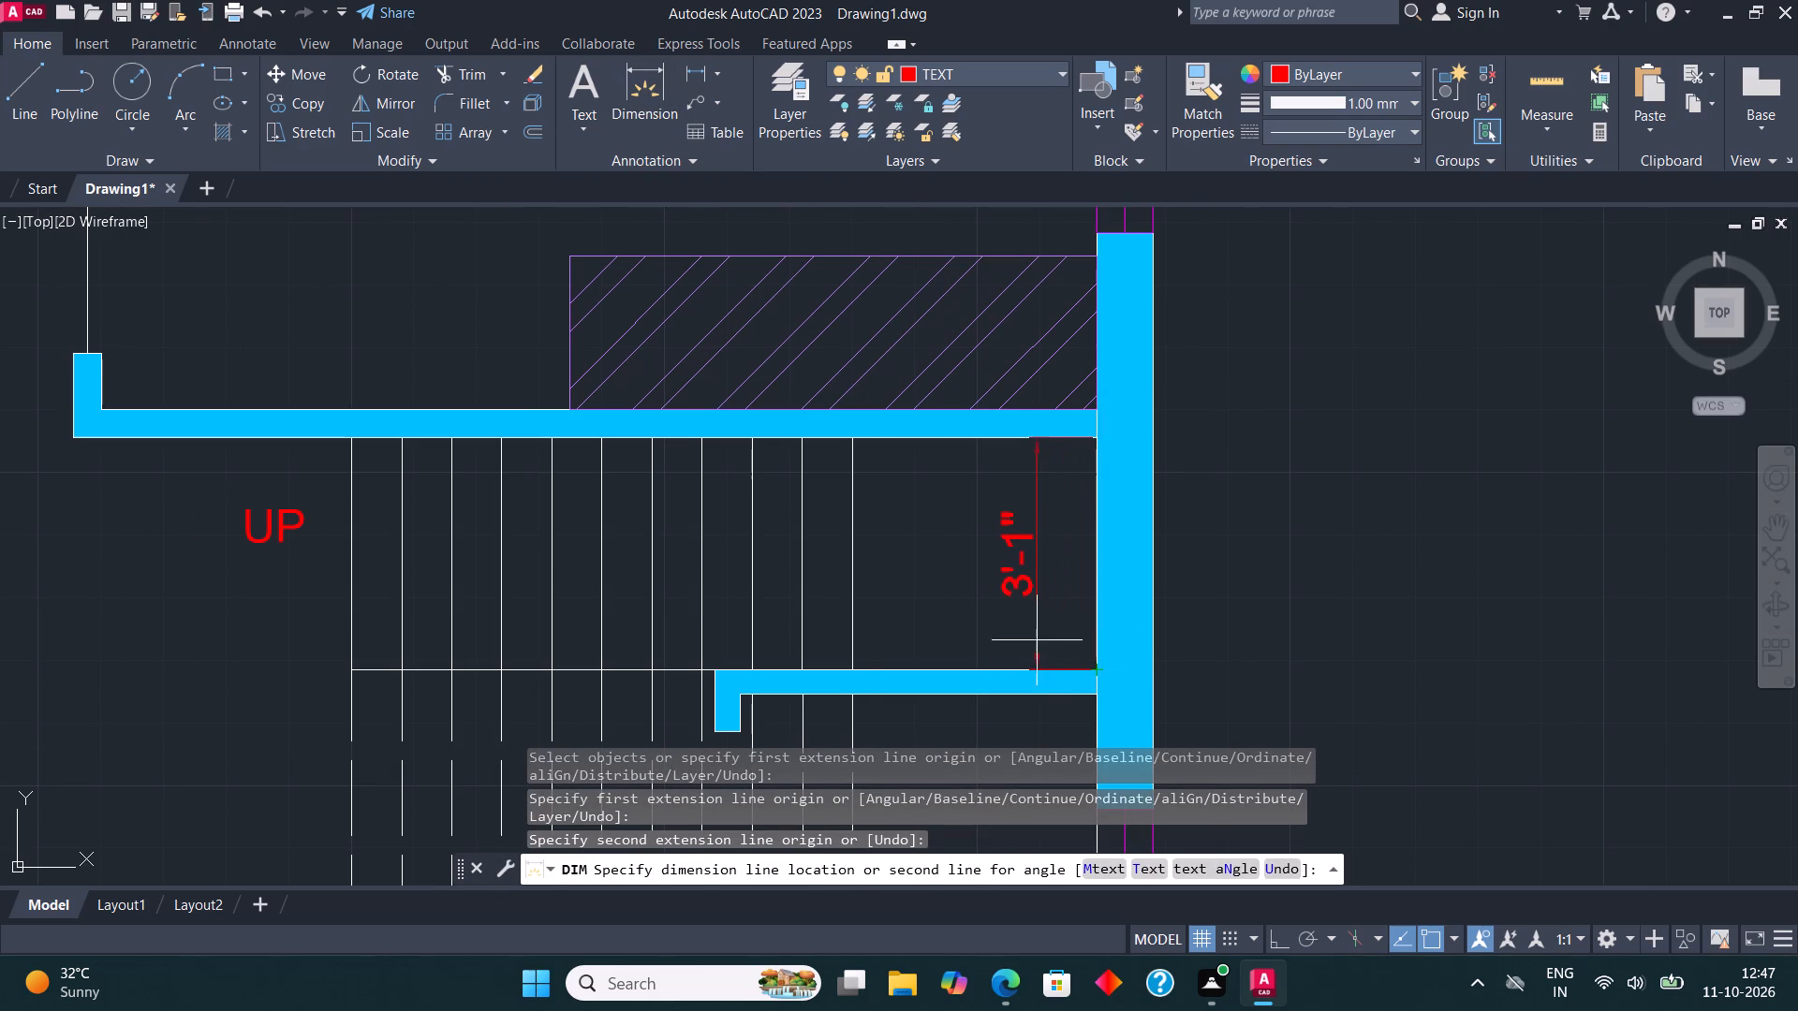
pyautogui.click(1037, 639)
# Dimension the stair landing horizontally from the last lower tread line to the outer wall, placing the dimension above the lower bedroom's wall.
pyautogui.click(642, 78)
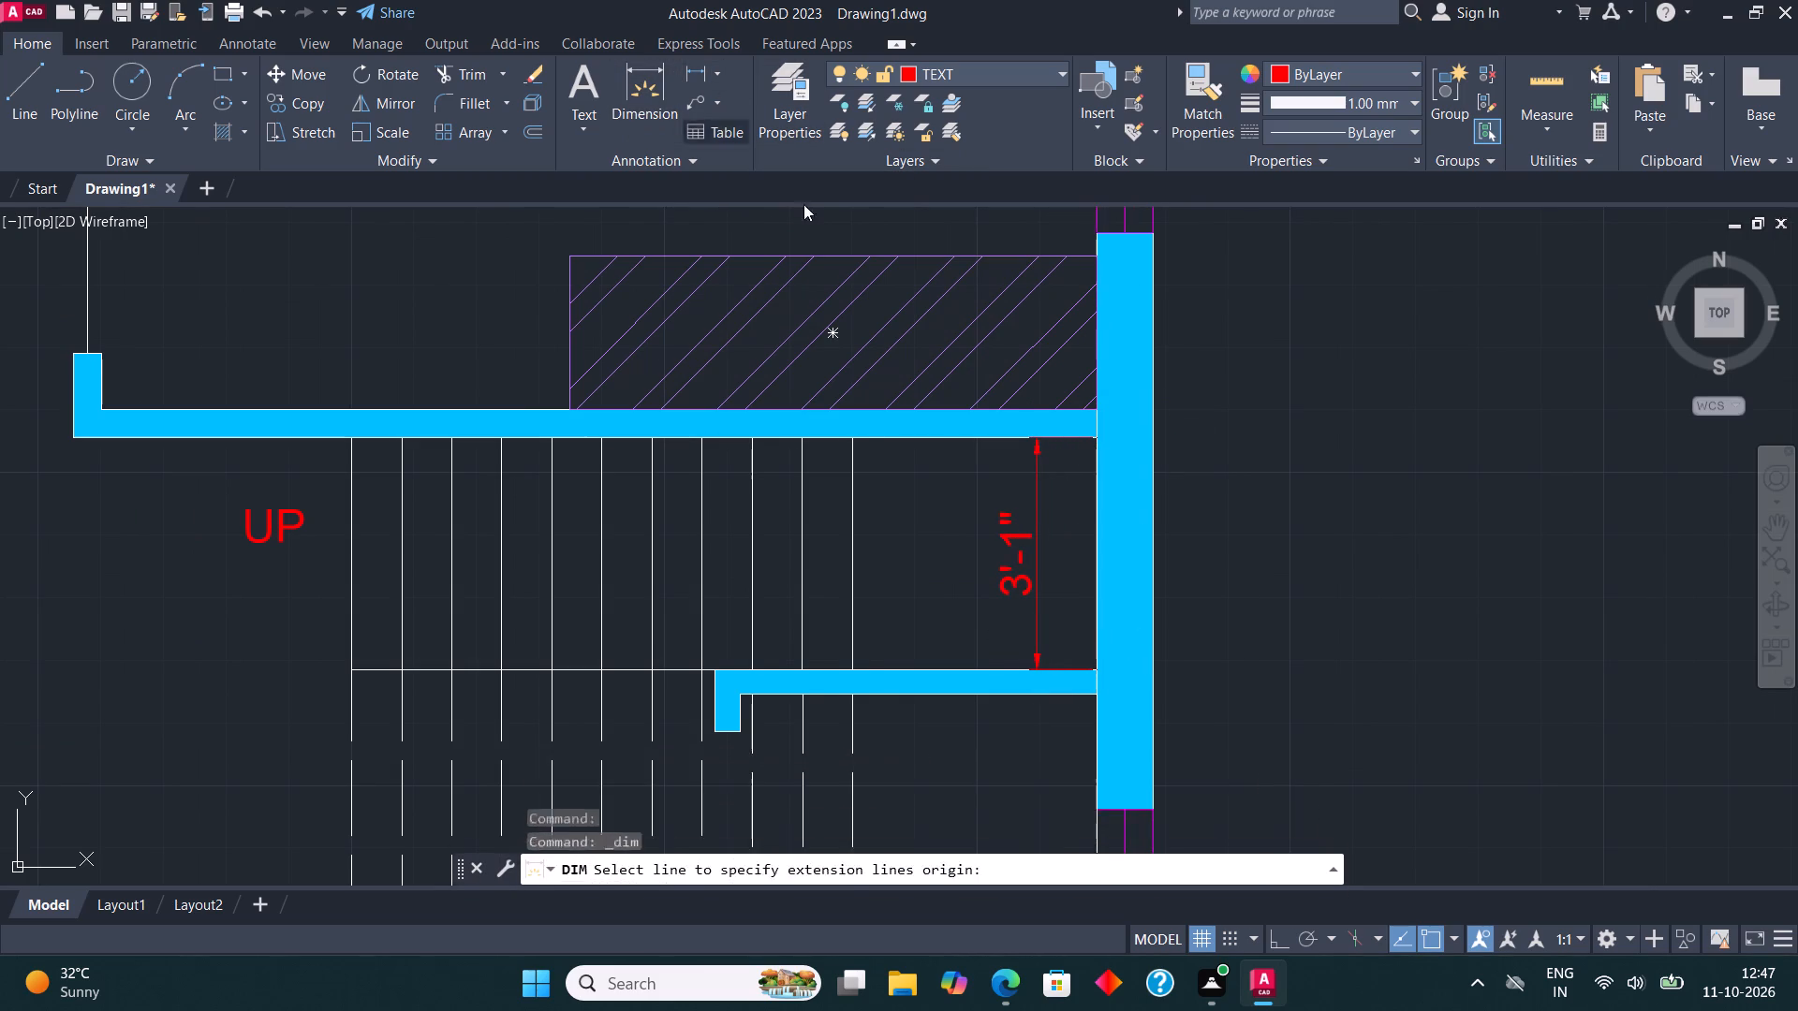
pyautogui.scroll(-1, 903, 305)
pyautogui.scroll(1, 931, 726)
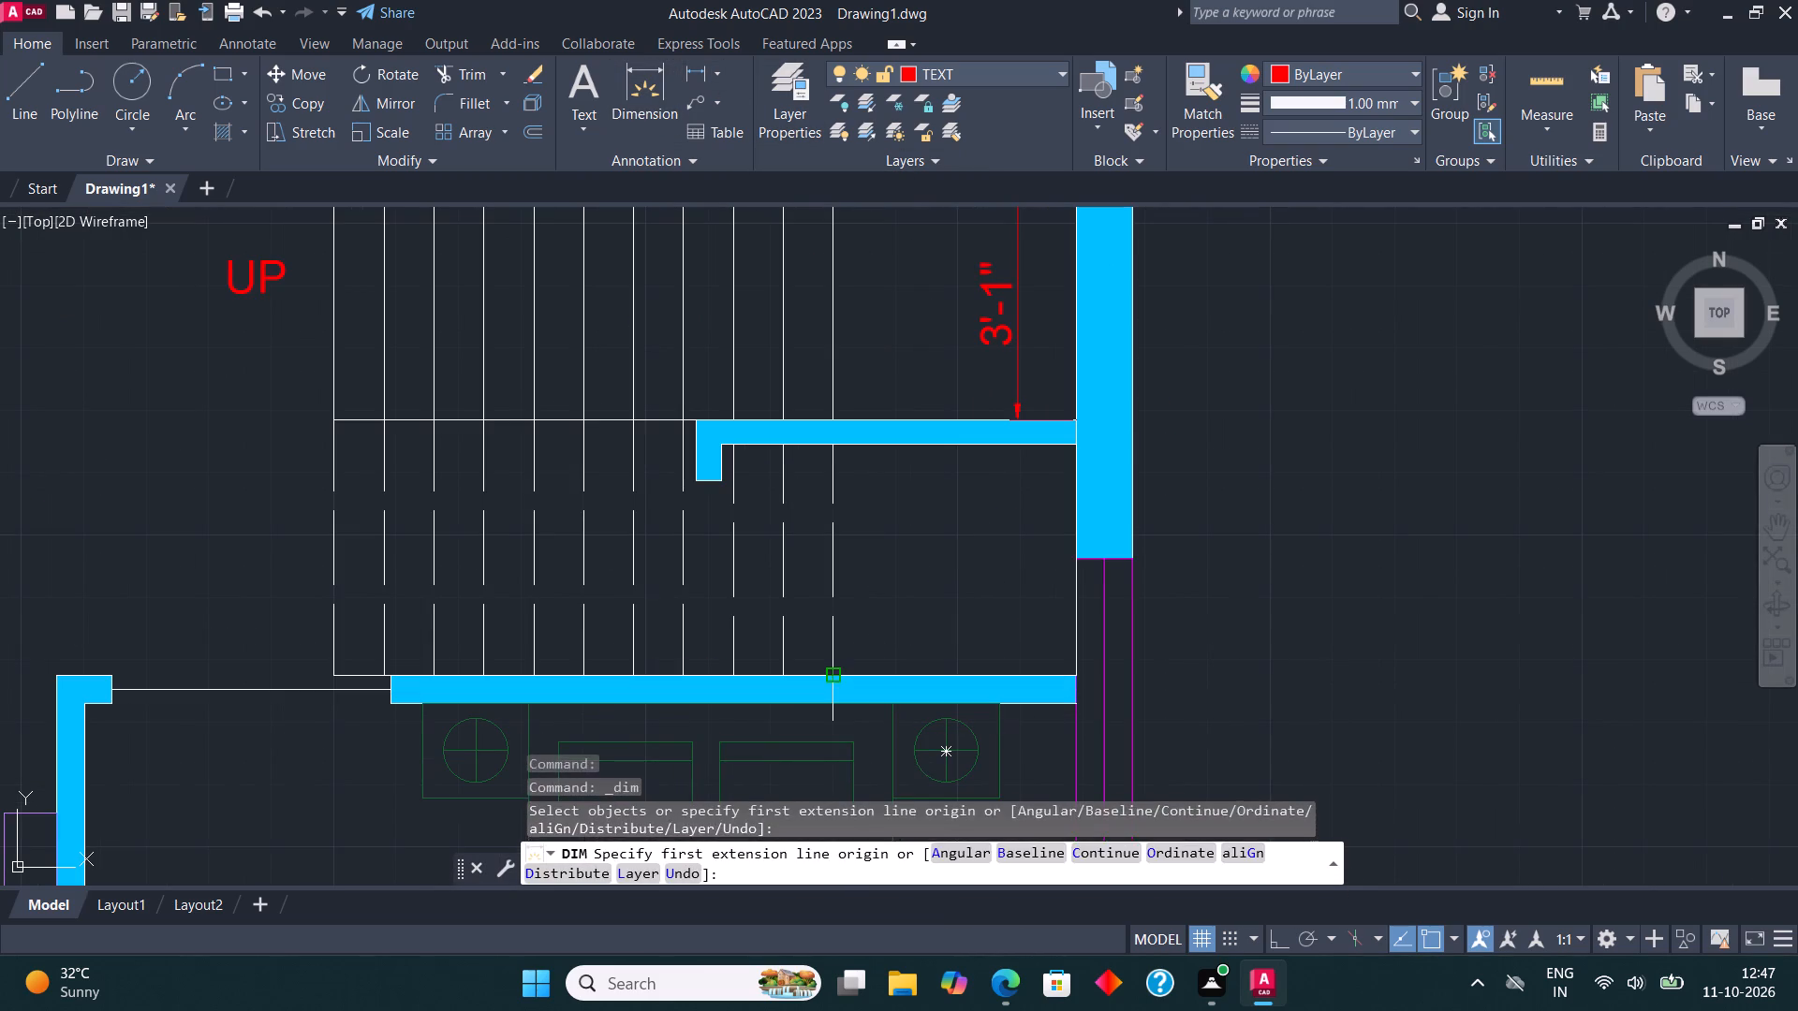
pyautogui.click(828, 674)
pyautogui.click(1075, 672)
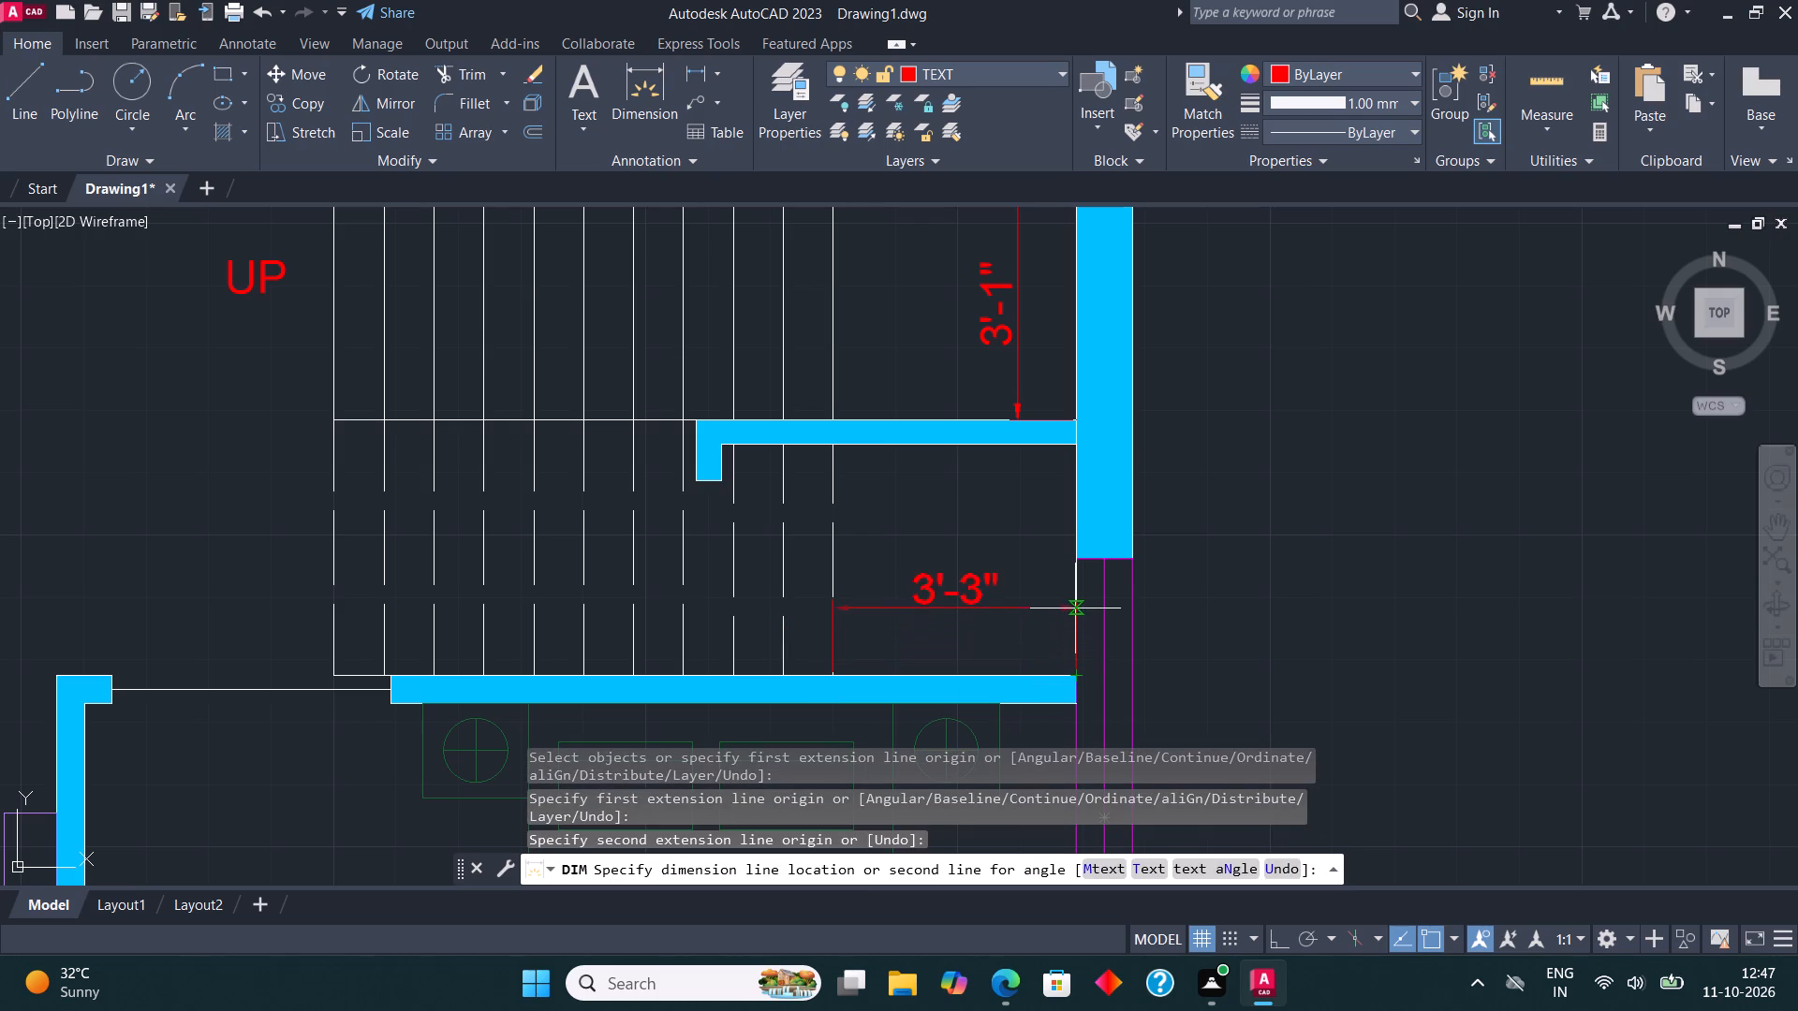
pyautogui.click(1075, 608)
pyautogui.scroll(-4, 1104, 405)
pyautogui.scroll(2, 1086, 504)
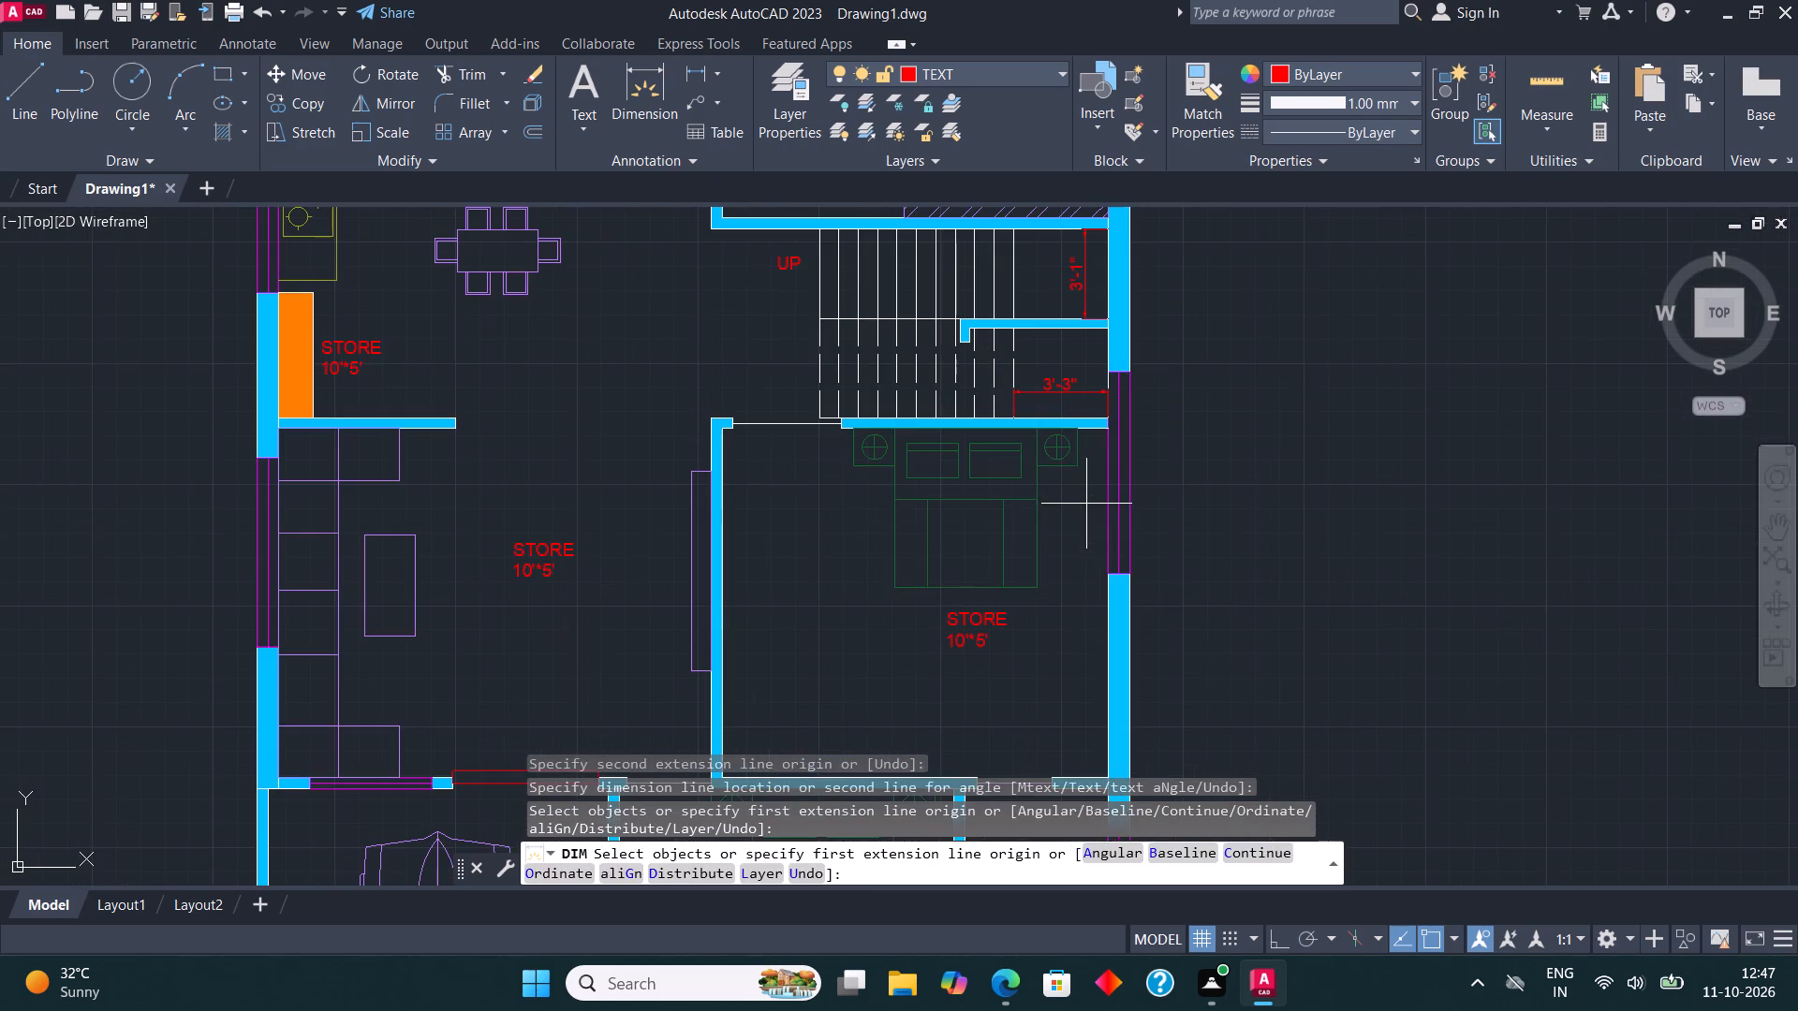
pyautogui.press('Escape')
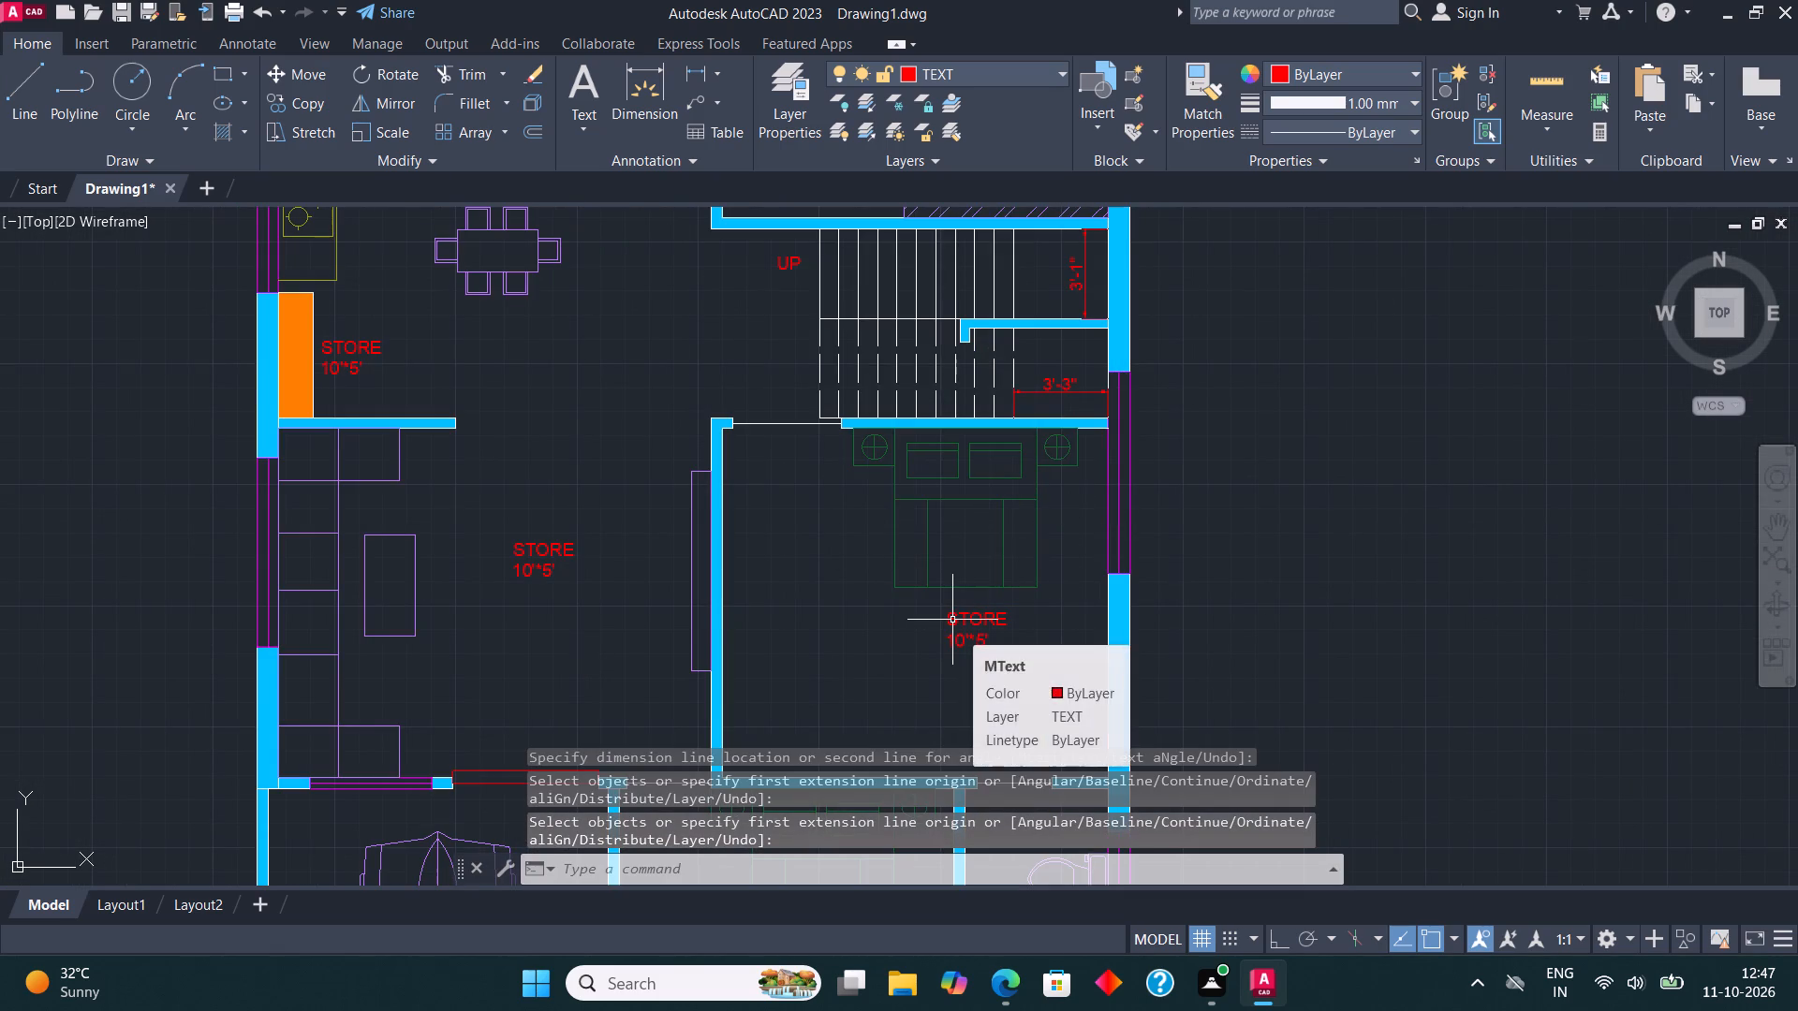
# Replace the STORE label in the bedroom below the staircase with "BEDROOM" and "12'10"*12'" below it, indenting the size line by one space.
pyautogui.scroll(2, 950, 622)
pyautogui.click(950, 622)
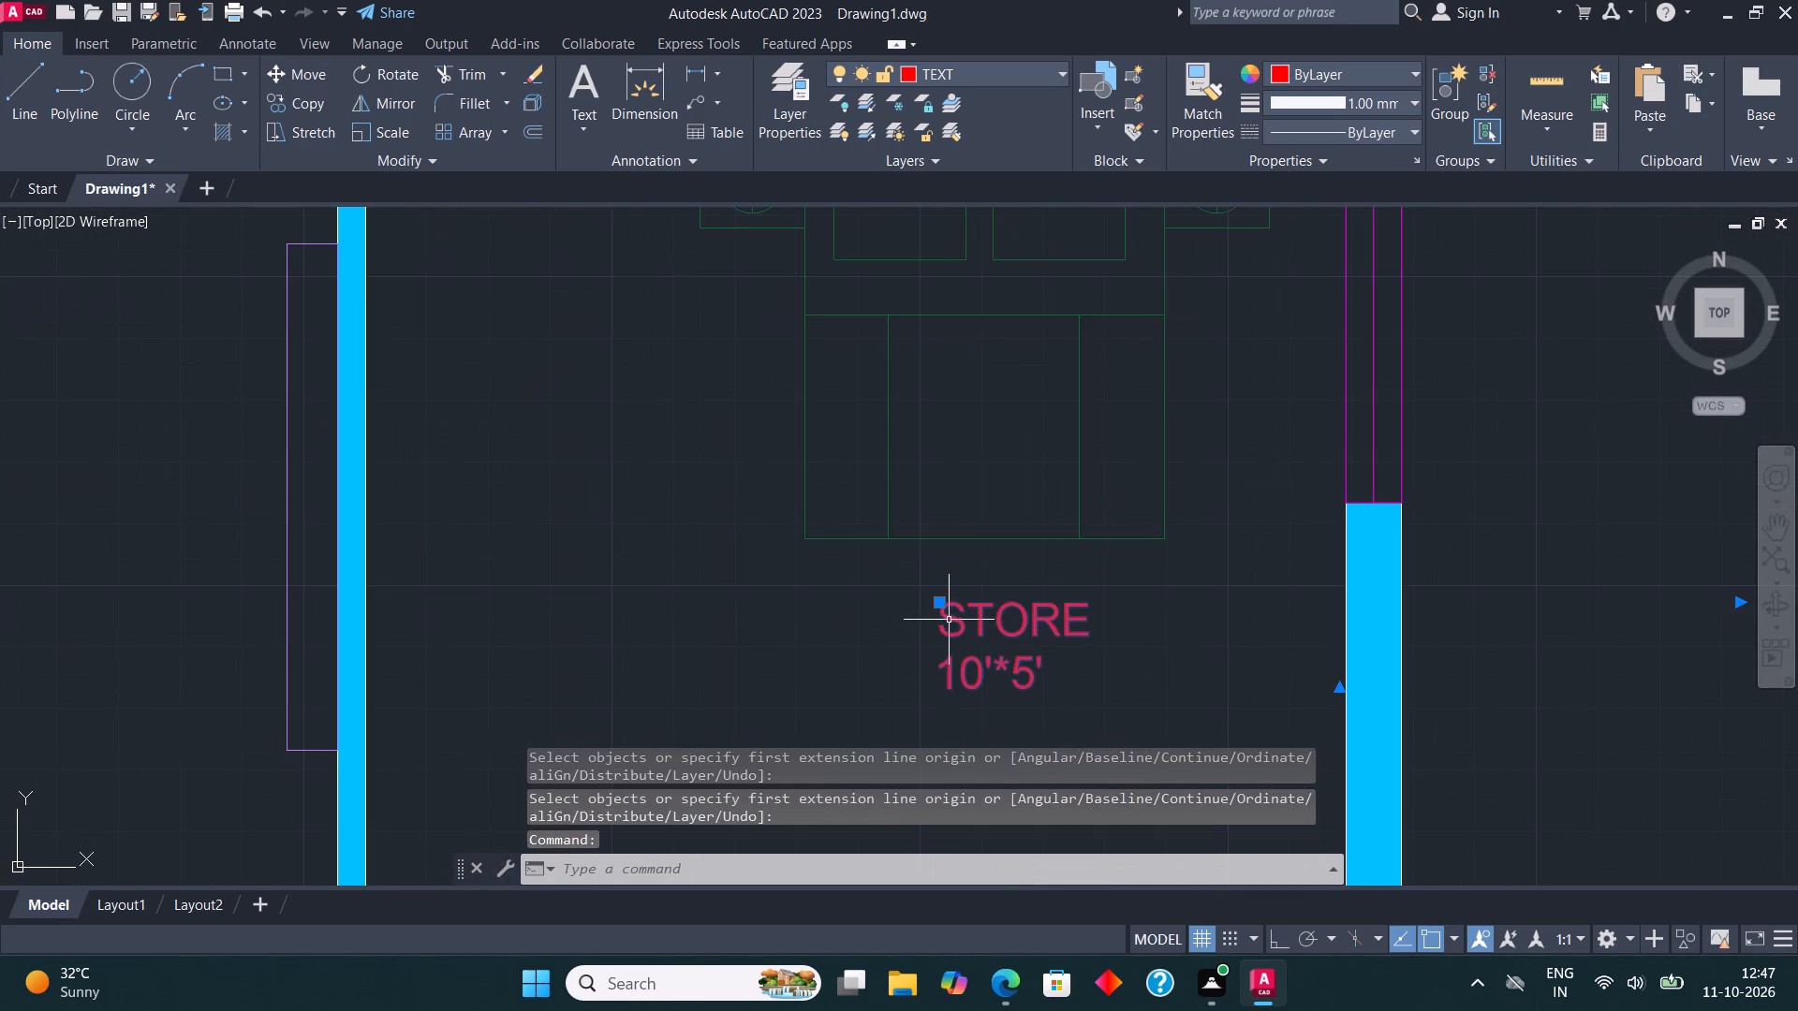
pyautogui.rightClick(949, 620)
pyautogui.click(1039, 366)
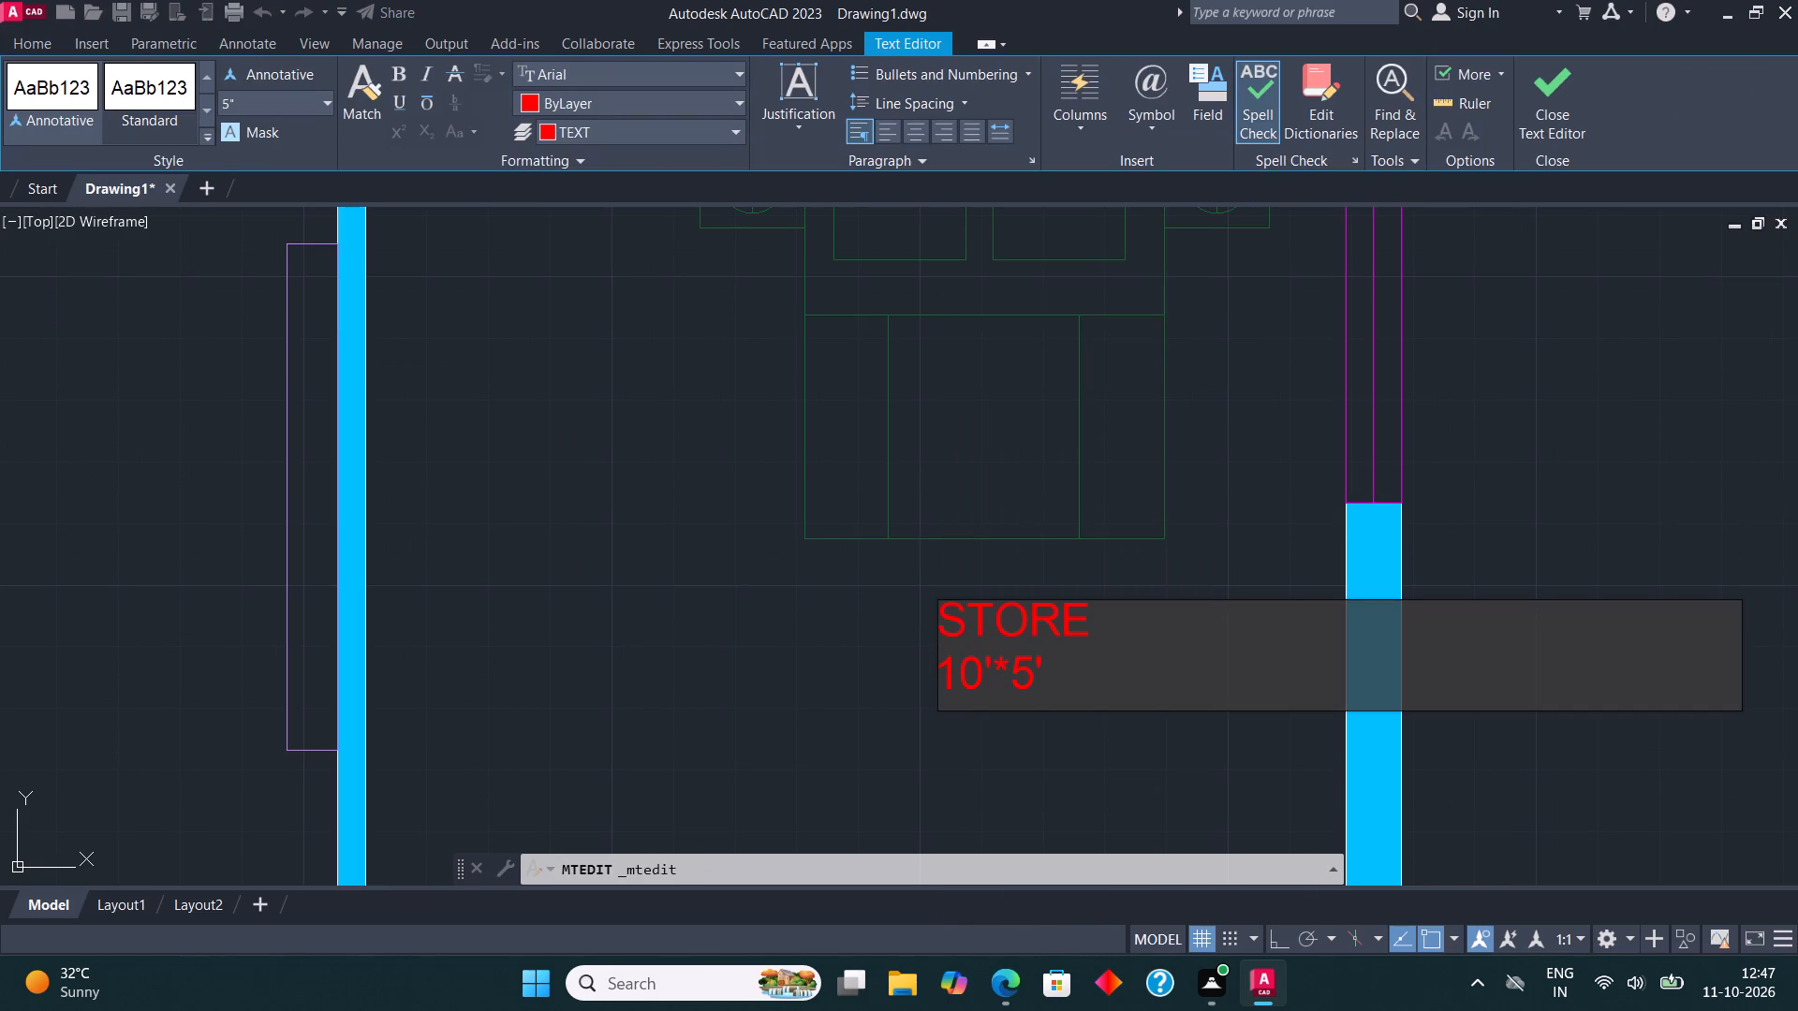
pyautogui.click(1057, 658)
pyautogui.press('BackSpace')
pyautogui.press('BackSpace')
pyautogui.press('BackSpace')
pyautogui.press('BackSpace')
pyautogui.press('BackSpace')
pyautogui.press('BackSpace')
pyautogui.press('BackSpace')
pyautogui.press('BackSpace')
pyautogui.press('BackSpace')
pyautogui.press('BackSpace')
pyautogui.press('BackSpace')
pyautogui.press('BackSpace')
pyautogui.press('BackSpace')
pyautogui.press('BackSpace')
pyautogui.press('BackSpace')
pyautogui.press('BackSpace')
pyautogui.press('BackSpace')
pyautogui.press('BackSpace')
pyautogui.press('BackSpace')
pyautogui.press('BackSpace')
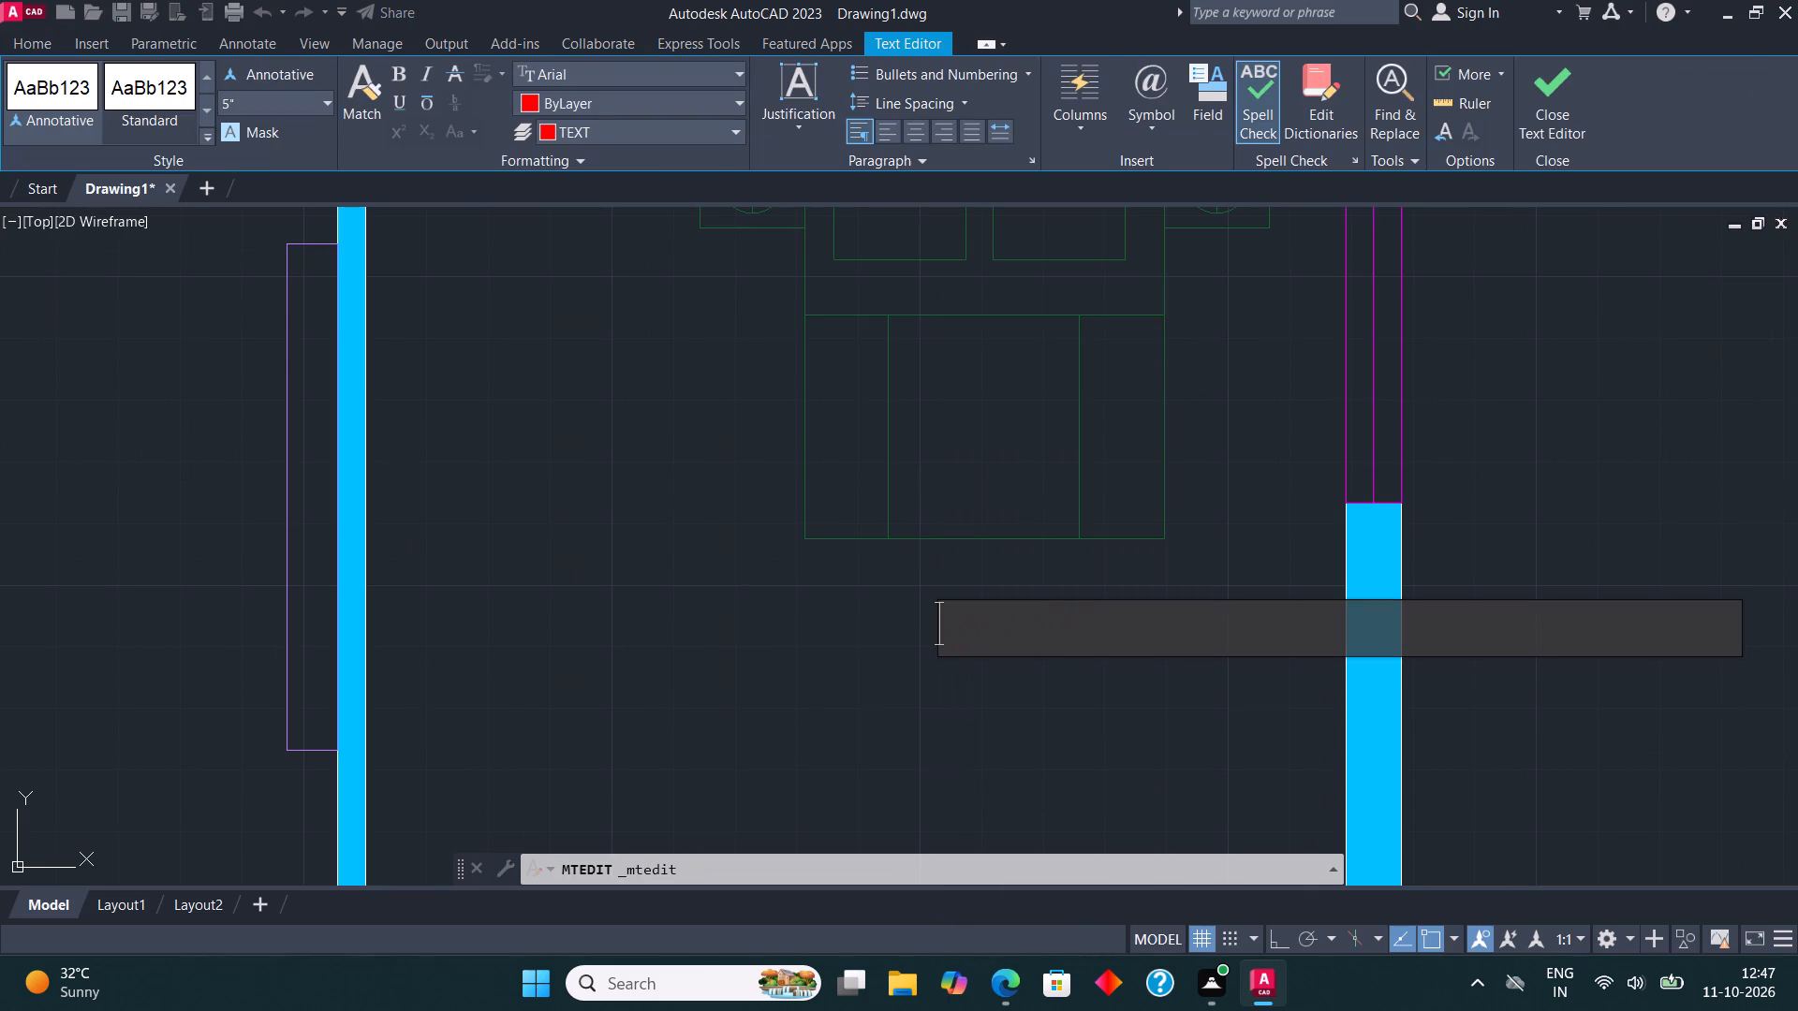
pyautogui.write('BEDROOM')
pyautogui.press('Return')
pyautogui.write('12\'10"')
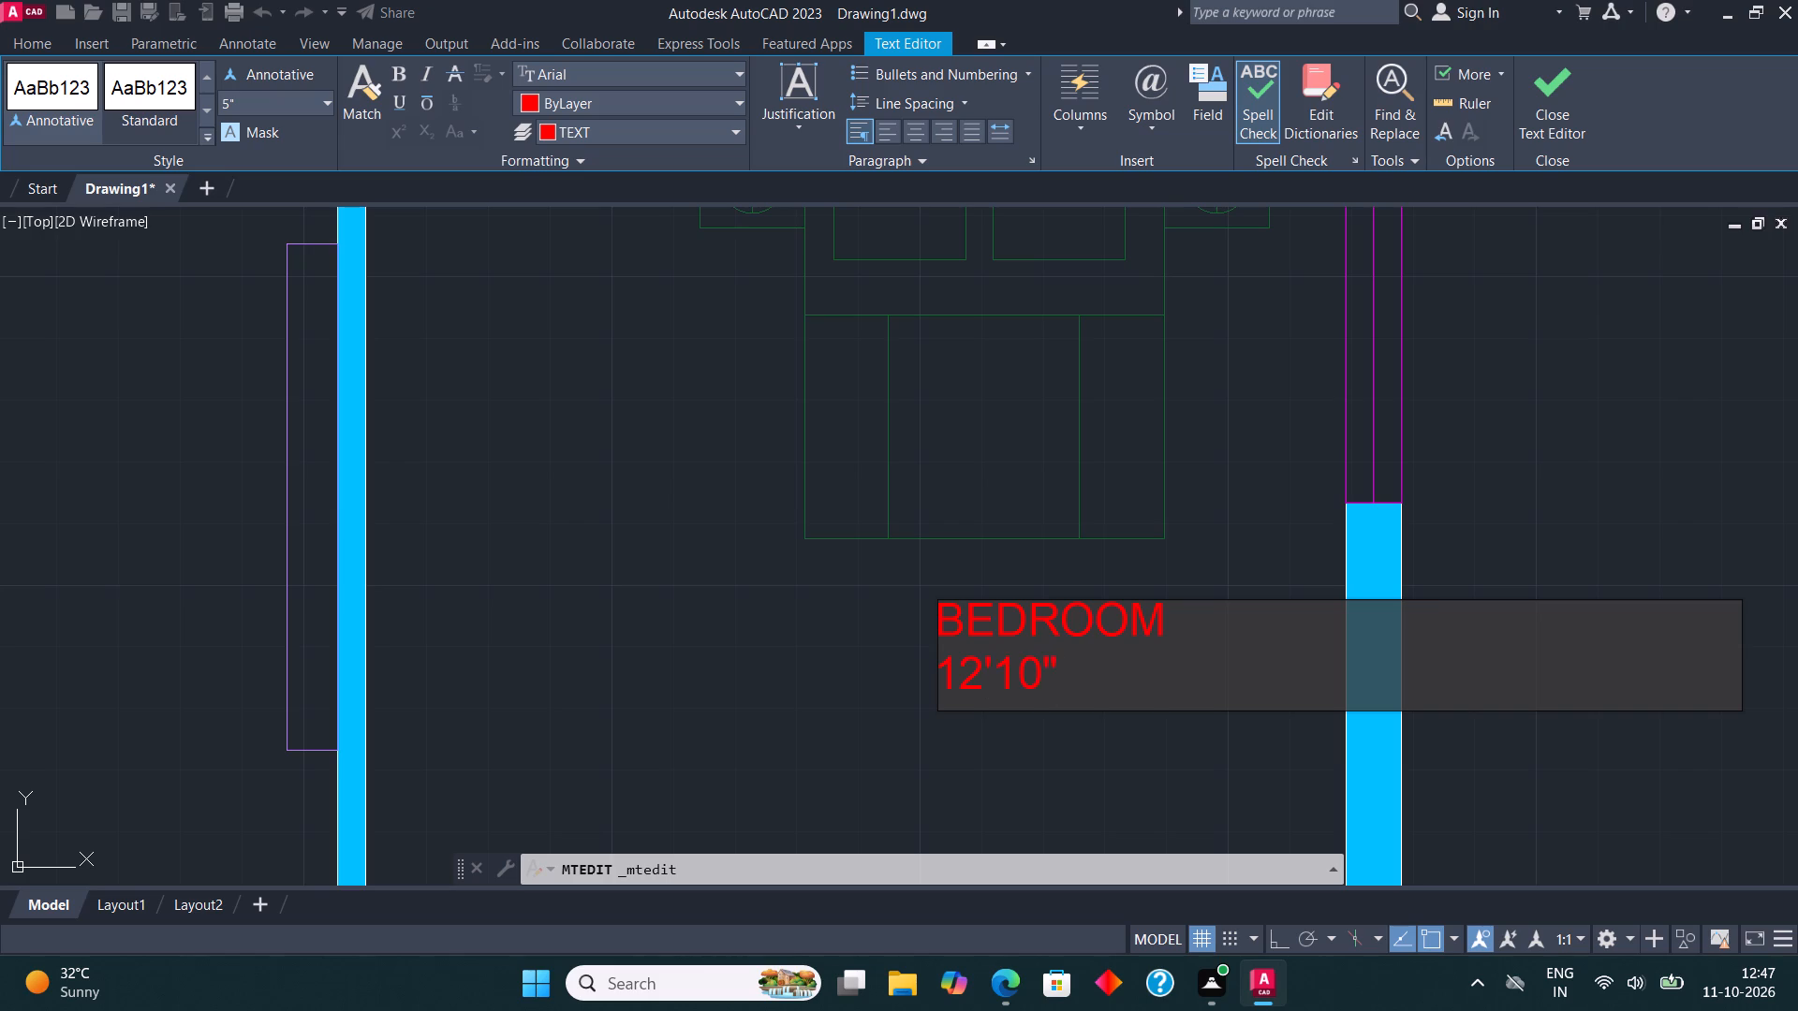
pyautogui.write("*12'")
pyautogui.click(943, 673)
pyautogui.press('space')
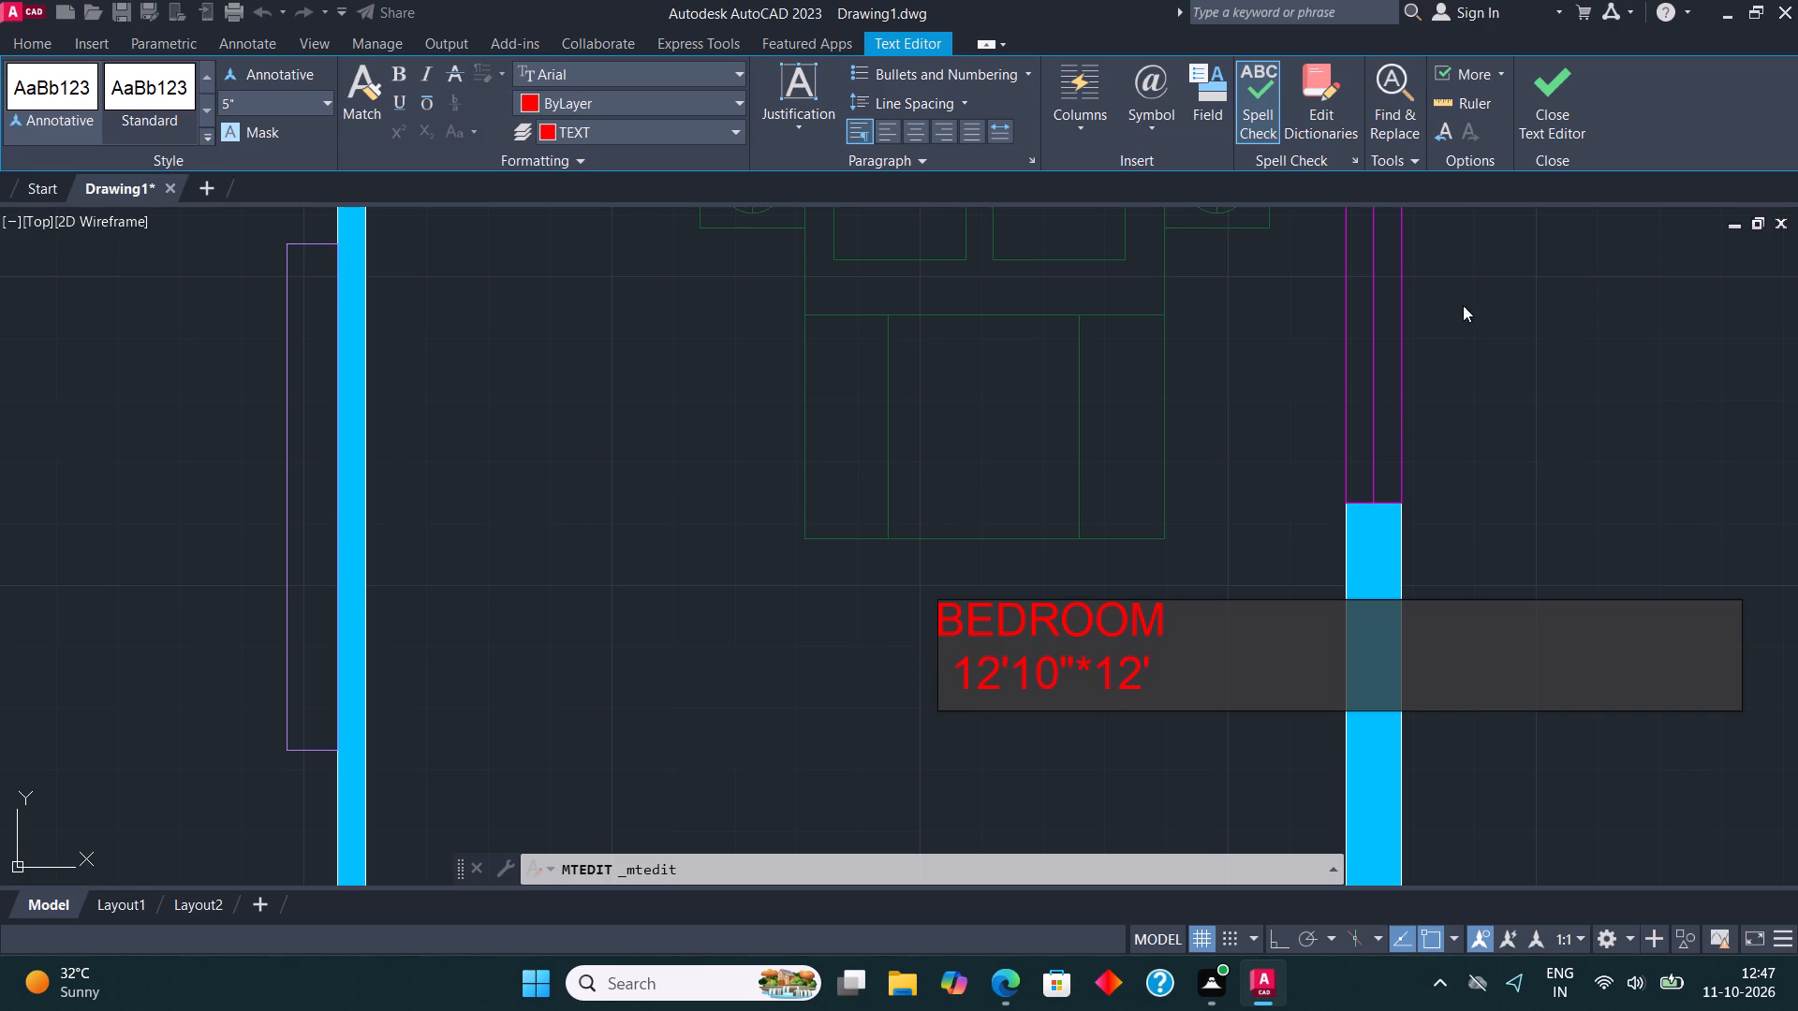
pyautogui.click(1549, 92)
# Replace the STORE label in the upper of the two toilets with "TOILET" and "5'*6'" below it, indenting the size line with three spaces.
pyautogui.scroll(-2, 1157, 551)
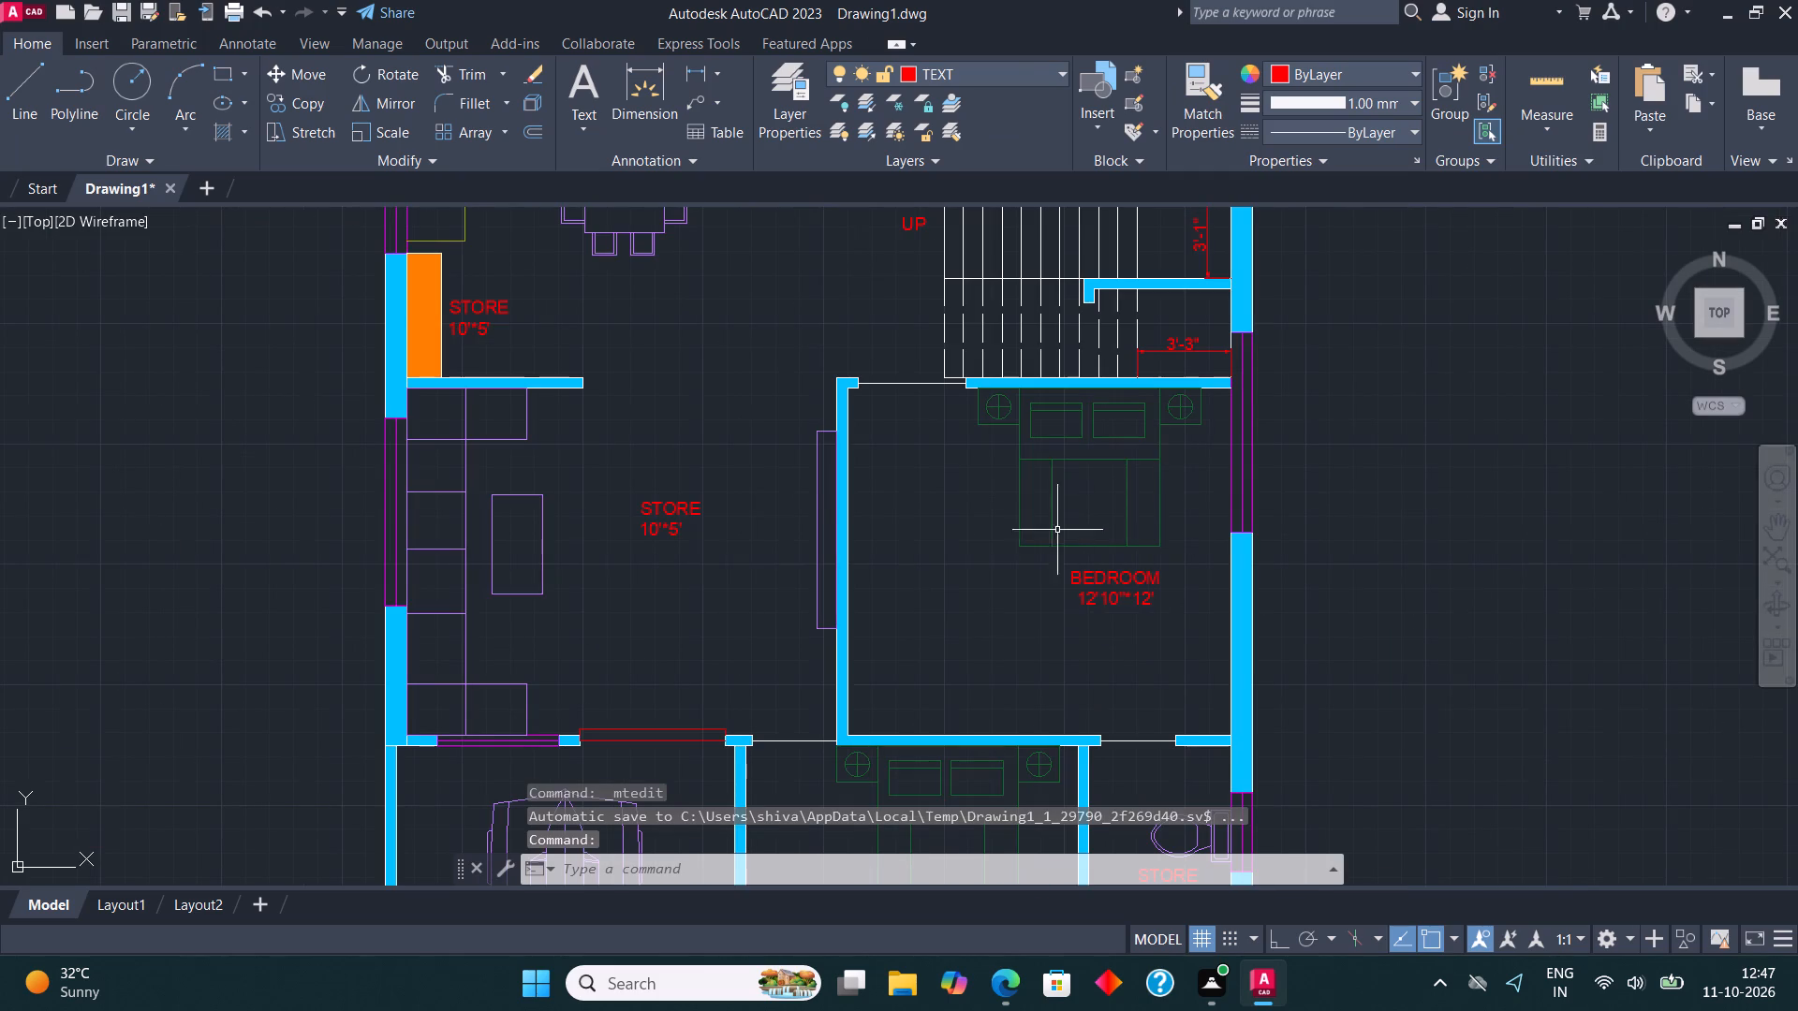
pyautogui.moveTo(1063, 434); pyautogui.dragTo(1051, 274, button='middle')
pyautogui.moveTo(1175, 637); pyautogui.dragTo(1159, 493, button='middle')
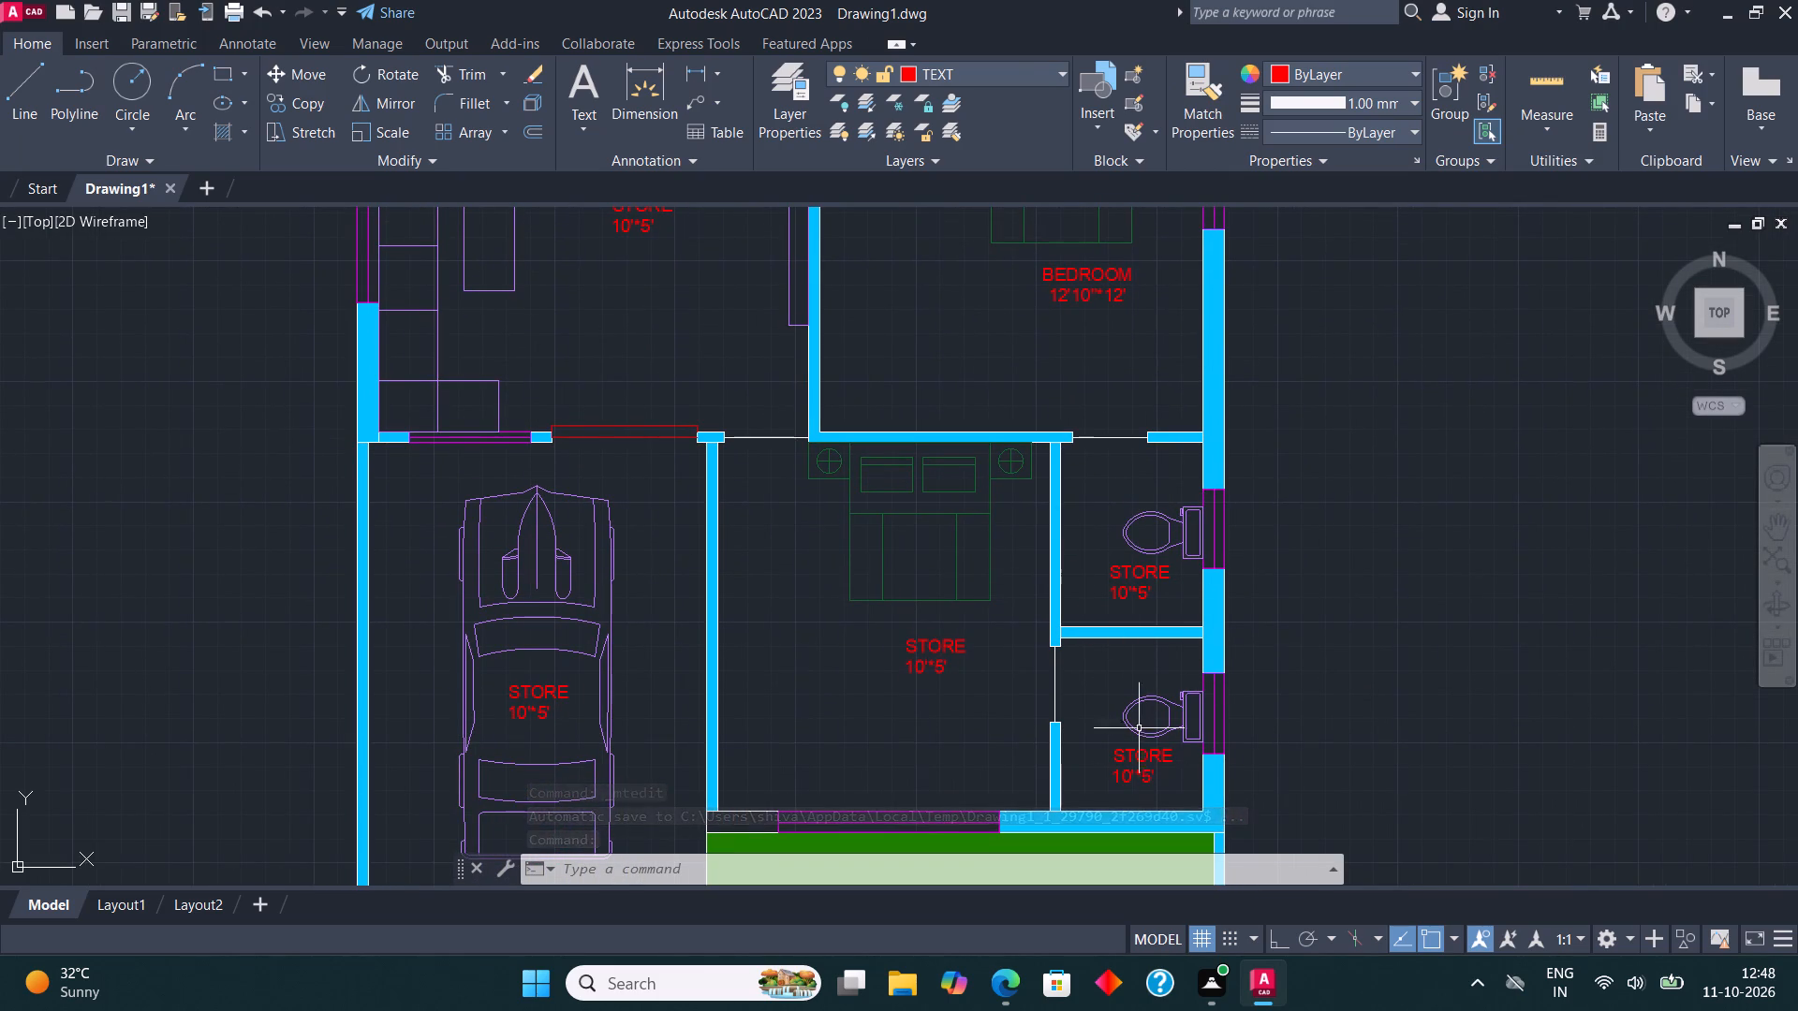
pyautogui.scroll(2, 1136, 567)
pyautogui.click(1144, 575)
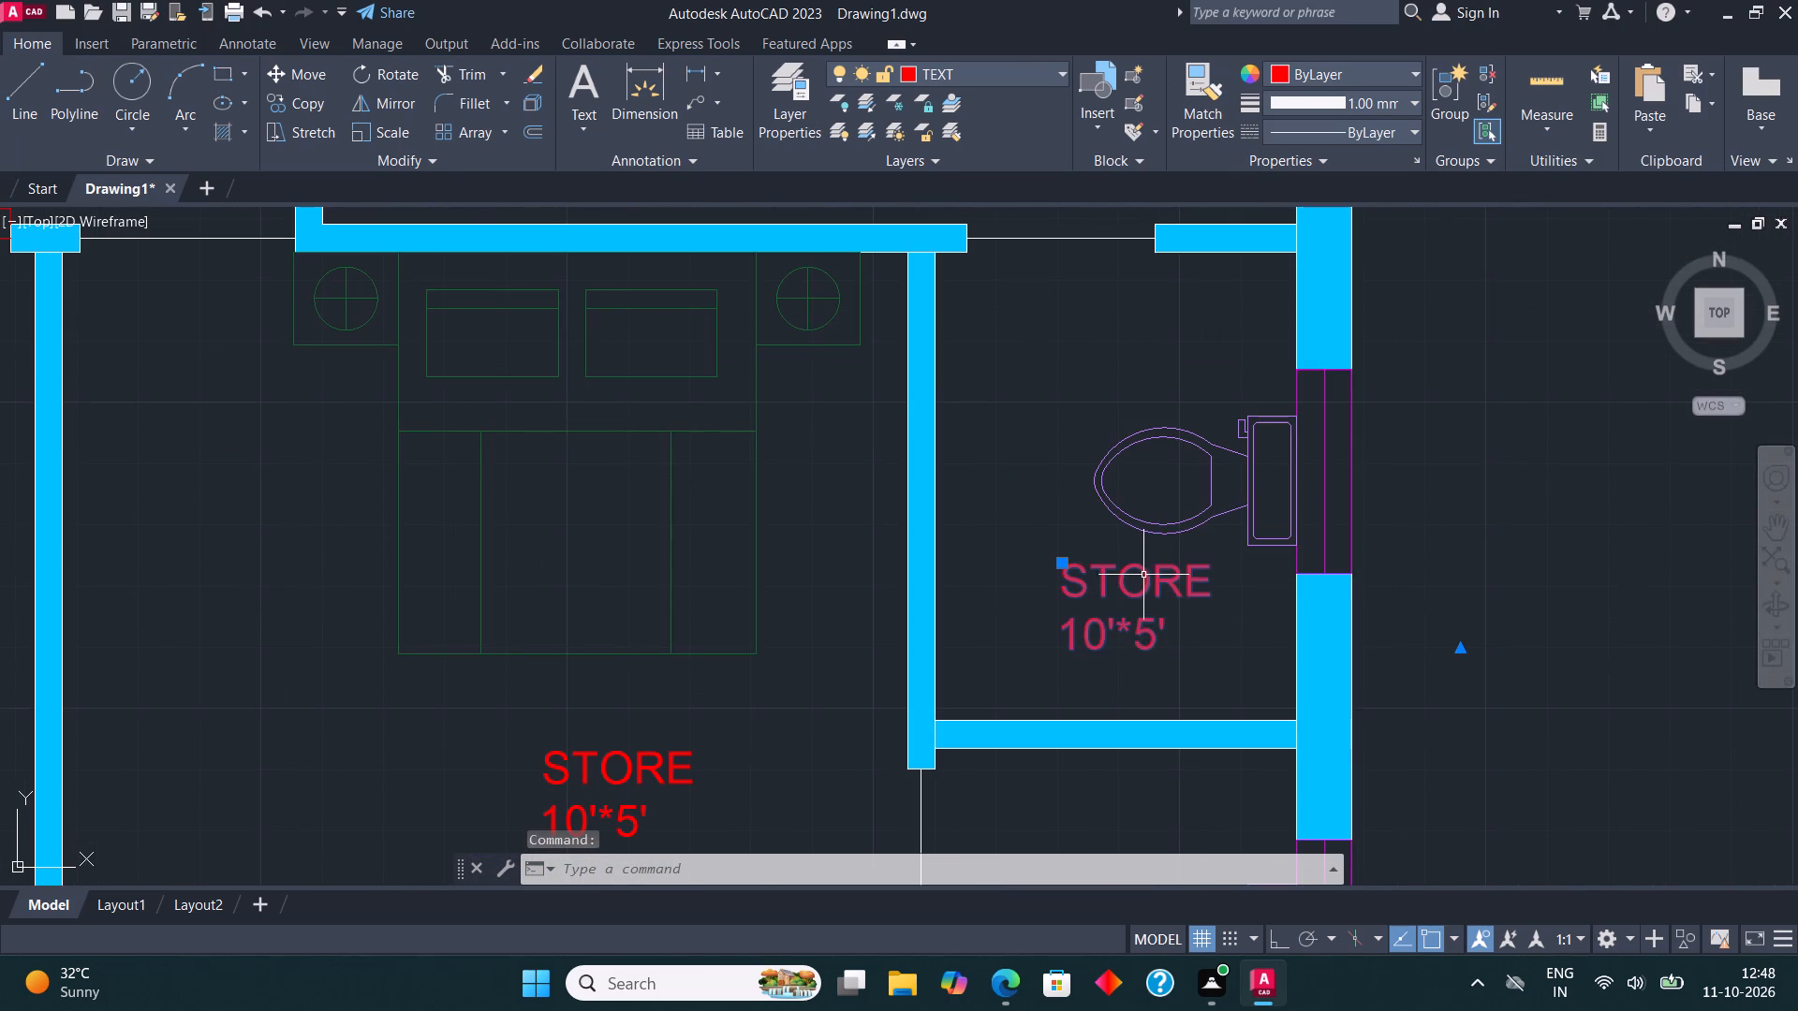
pyautogui.rightClick(1143, 575)
pyautogui.click(1266, 370)
pyautogui.click(1236, 622)
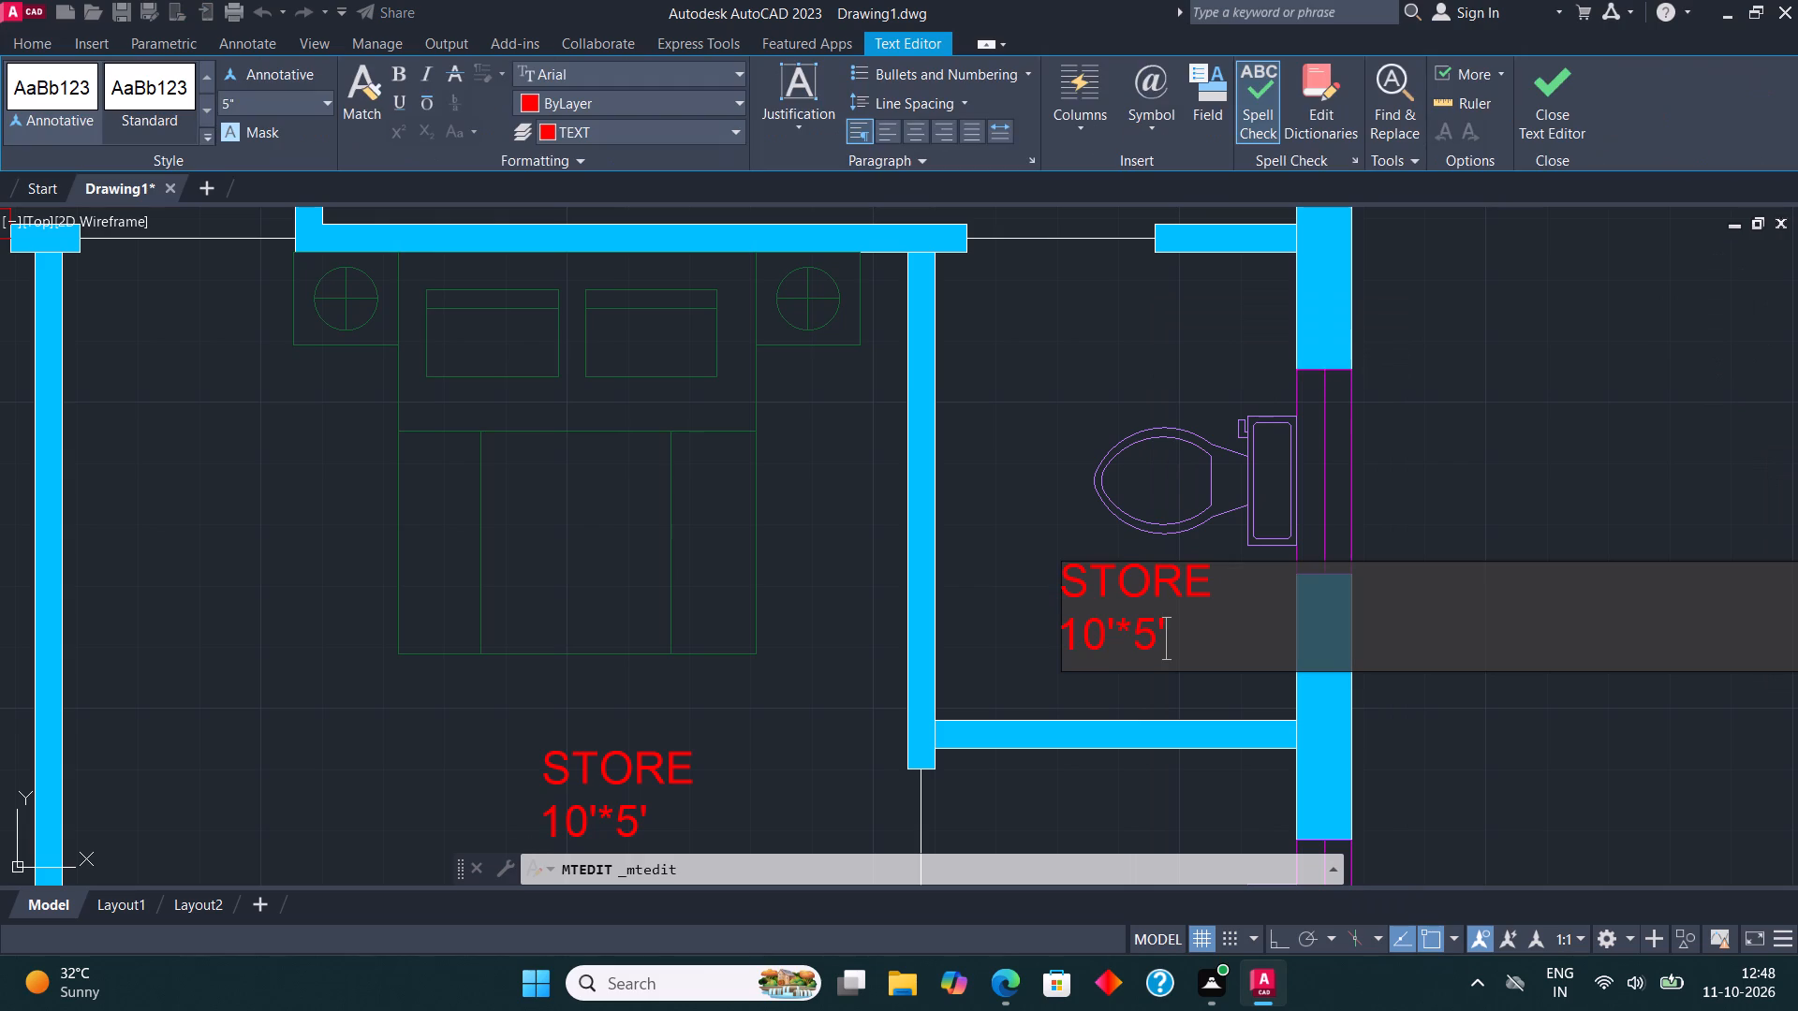
pyautogui.press('BackSpace')
pyautogui.press('BackSpace')
pyautogui.press('BackSpace')
pyautogui.press('BackSpace')
pyautogui.press('BackSpace')
pyautogui.press('BackSpace')
pyautogui.press('BackSpace')
pyautogui.press('BackSpace')
pyautogui.press('BackSpace')
pyautogui.press('BackSpace')
pyautogui.press('BackSpace')
pyautogui.press('BackSpace')
pyautogui.press('BackSpace')
pyautogui.press('BackSpace')
pyautogui.press('BackSpace')
pyautogui.press('BackSpace')
pyautogui.press('BackSpace')
pyautogui.press('BackSpace')
pyautogui.press('BackSpace')
pyautogui.press('BackSpace')
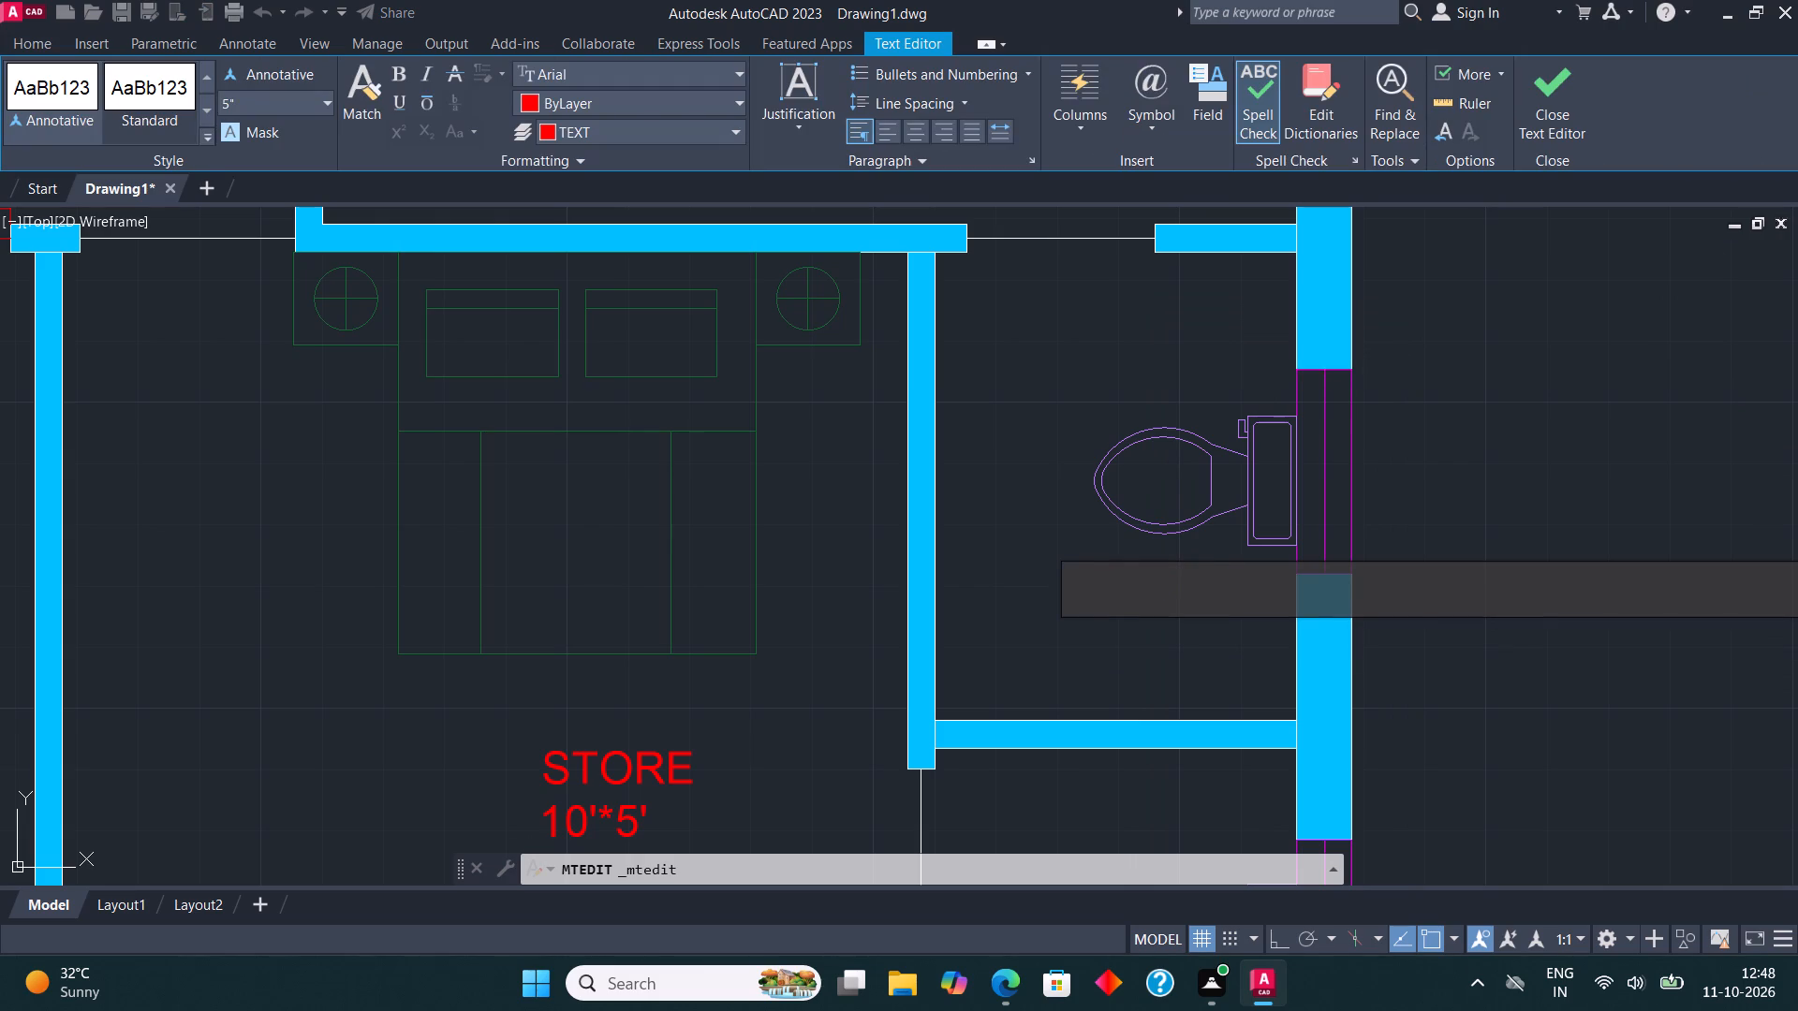
pyautogui.write('TOILET')
pyautogui.press('Return')
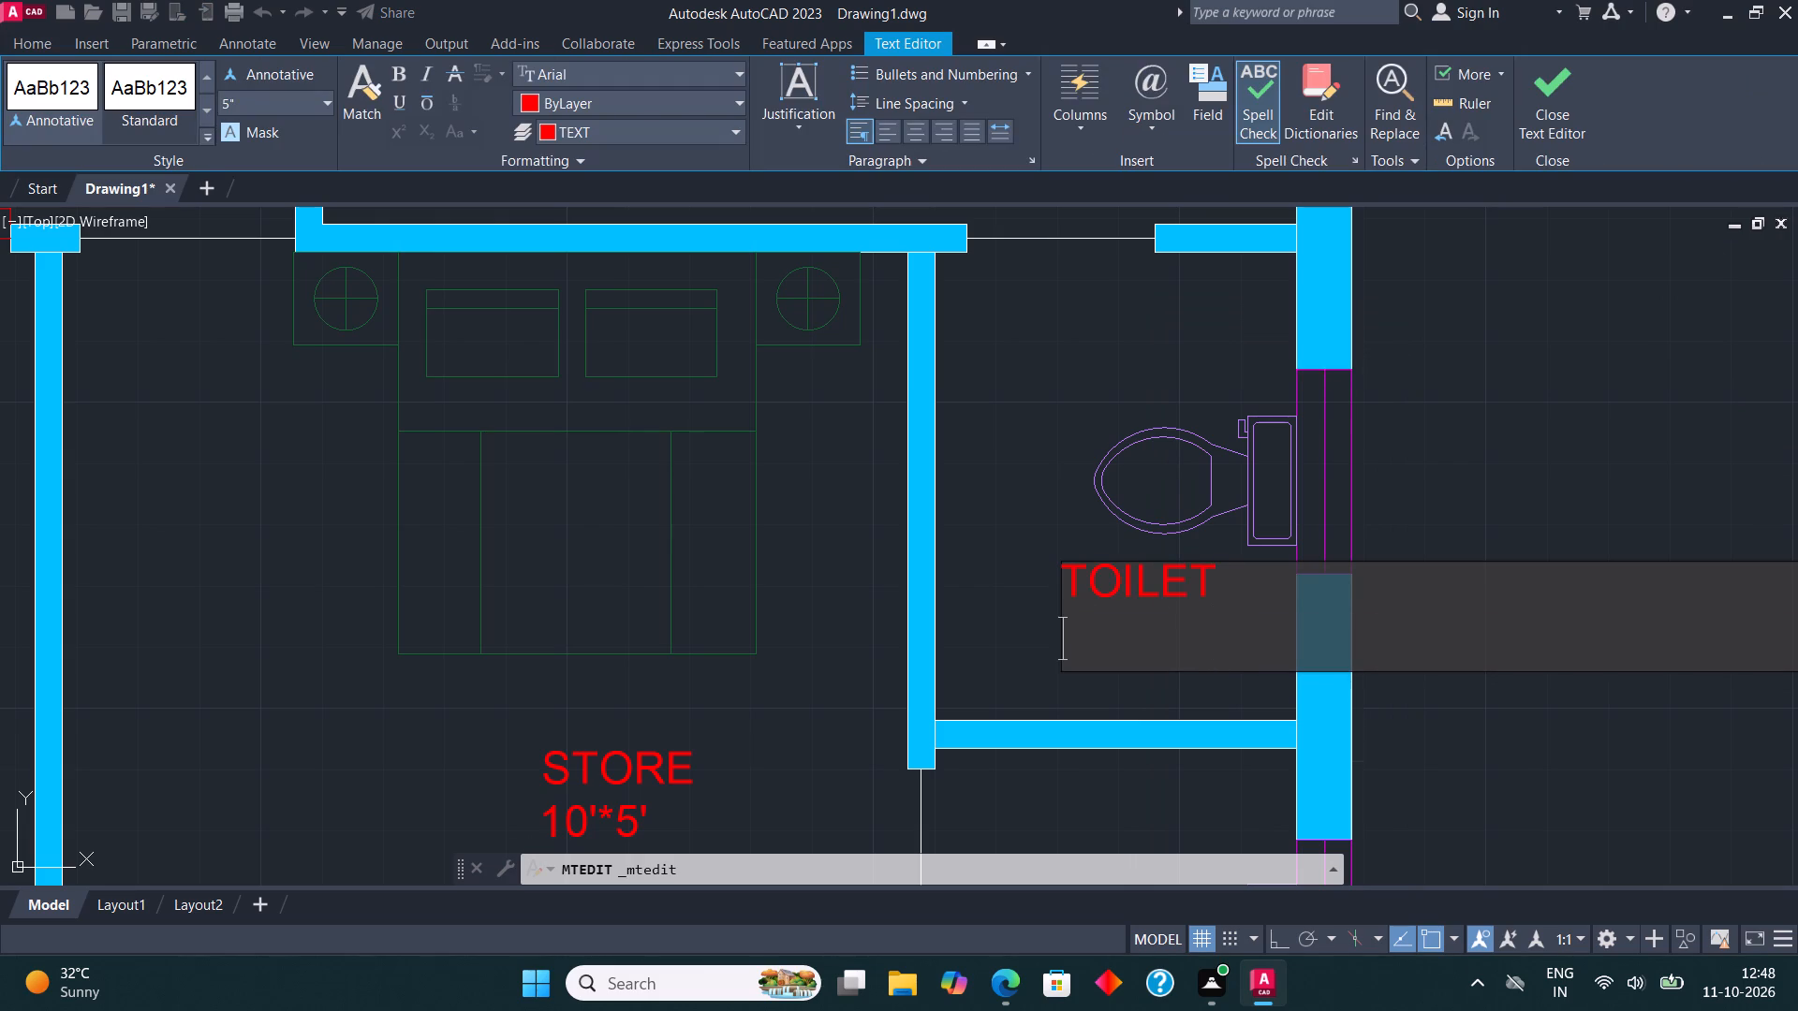
pyautogui.write("5'*")
pyautogui.press('6')
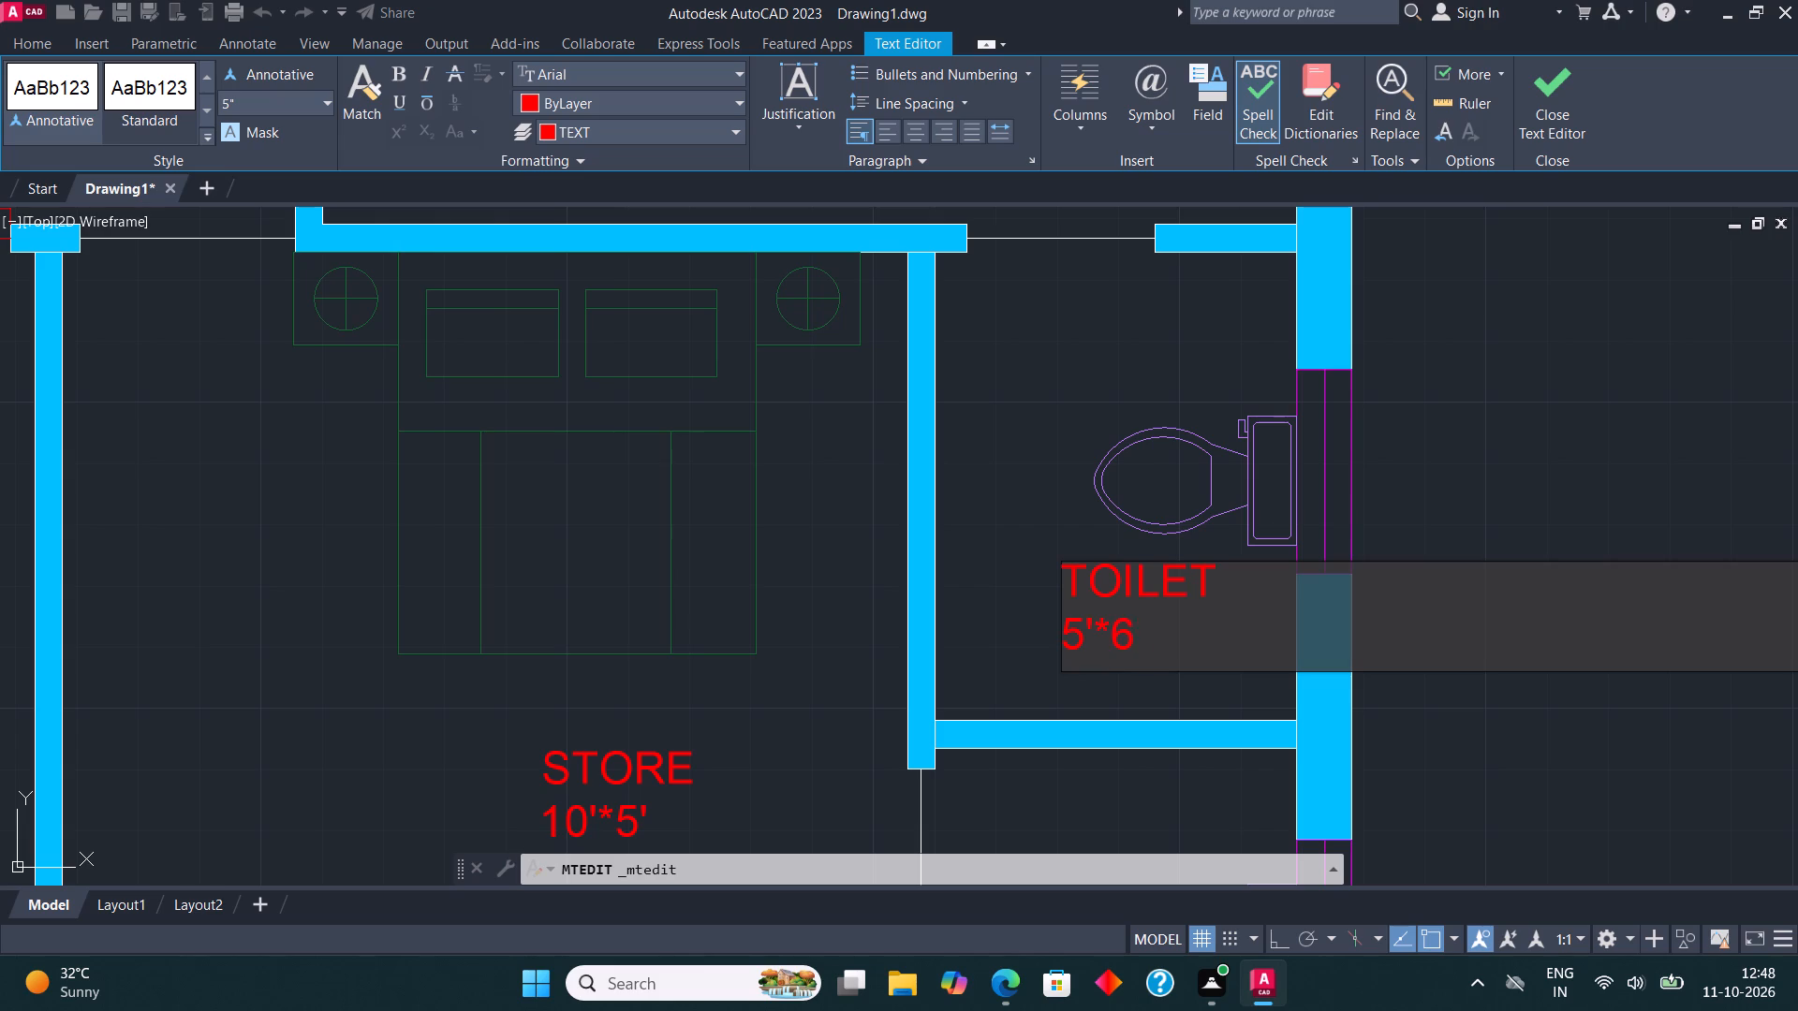
pyautogui.press("'")
pyautogui.click(1066, 623)
pyautogui.press('space')
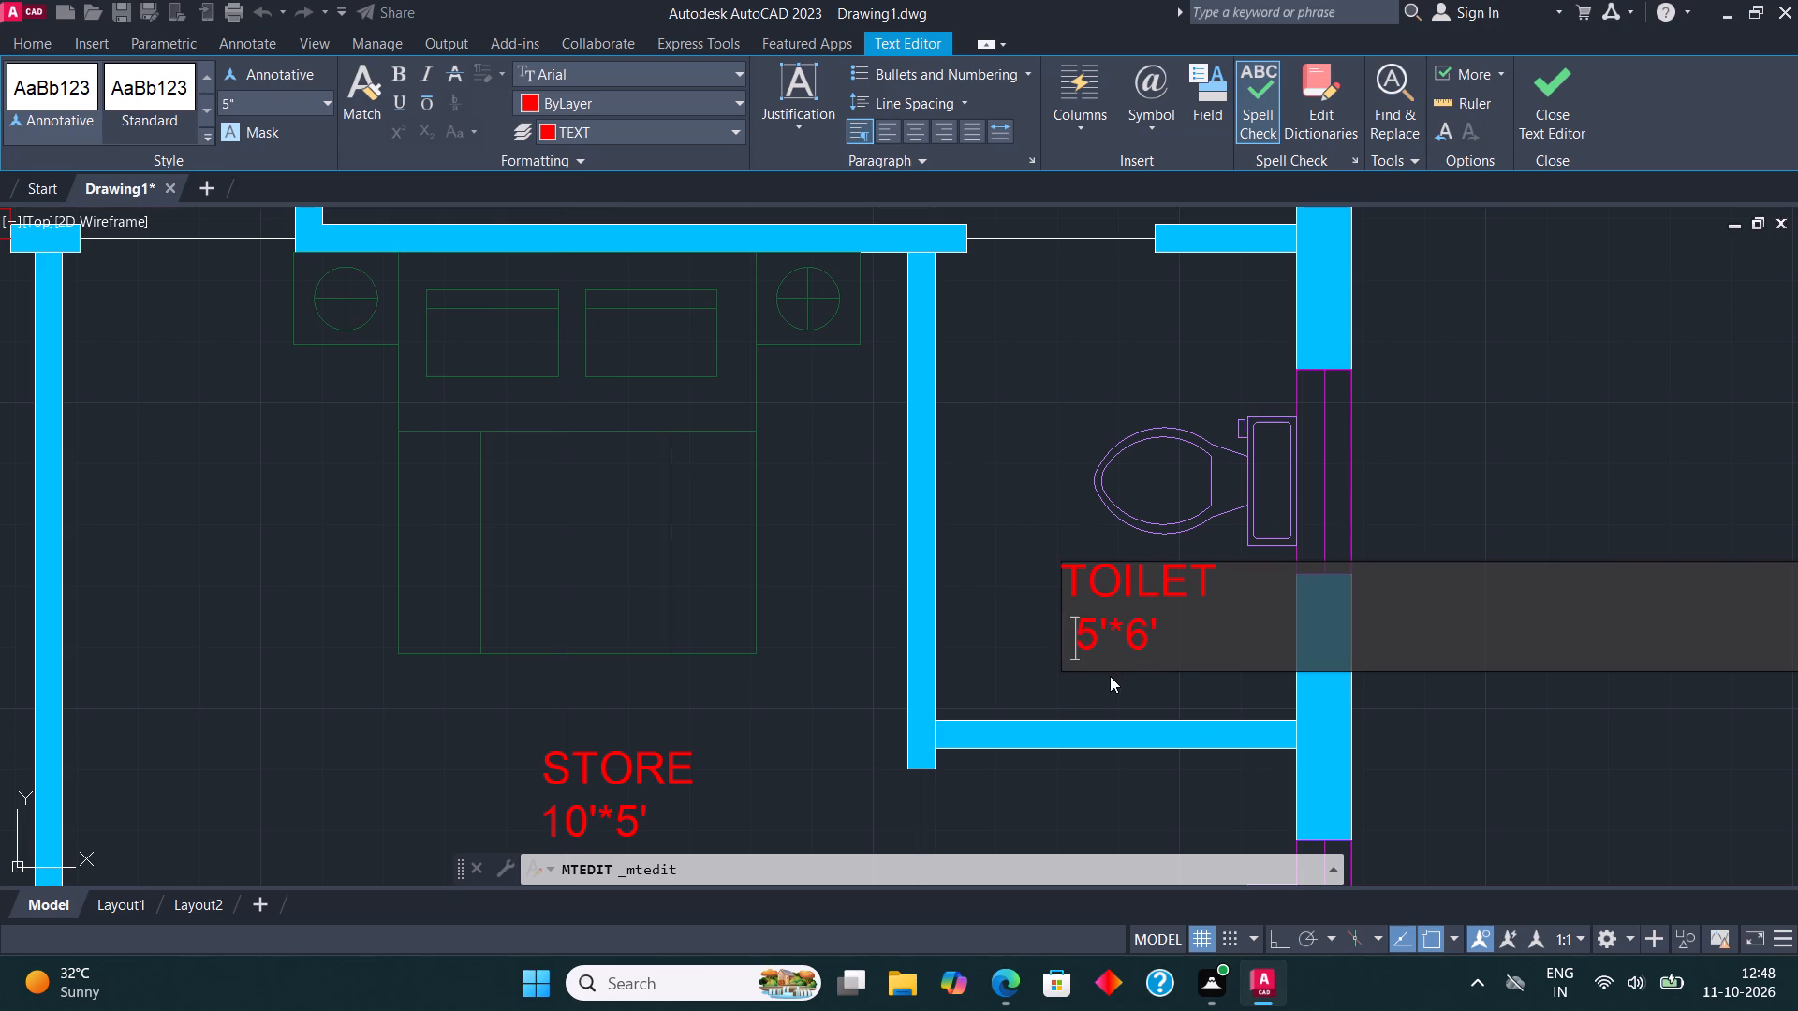
pyautogui.press('space')
pyautogui.press('space')
pyautogui.click(1570, 72)
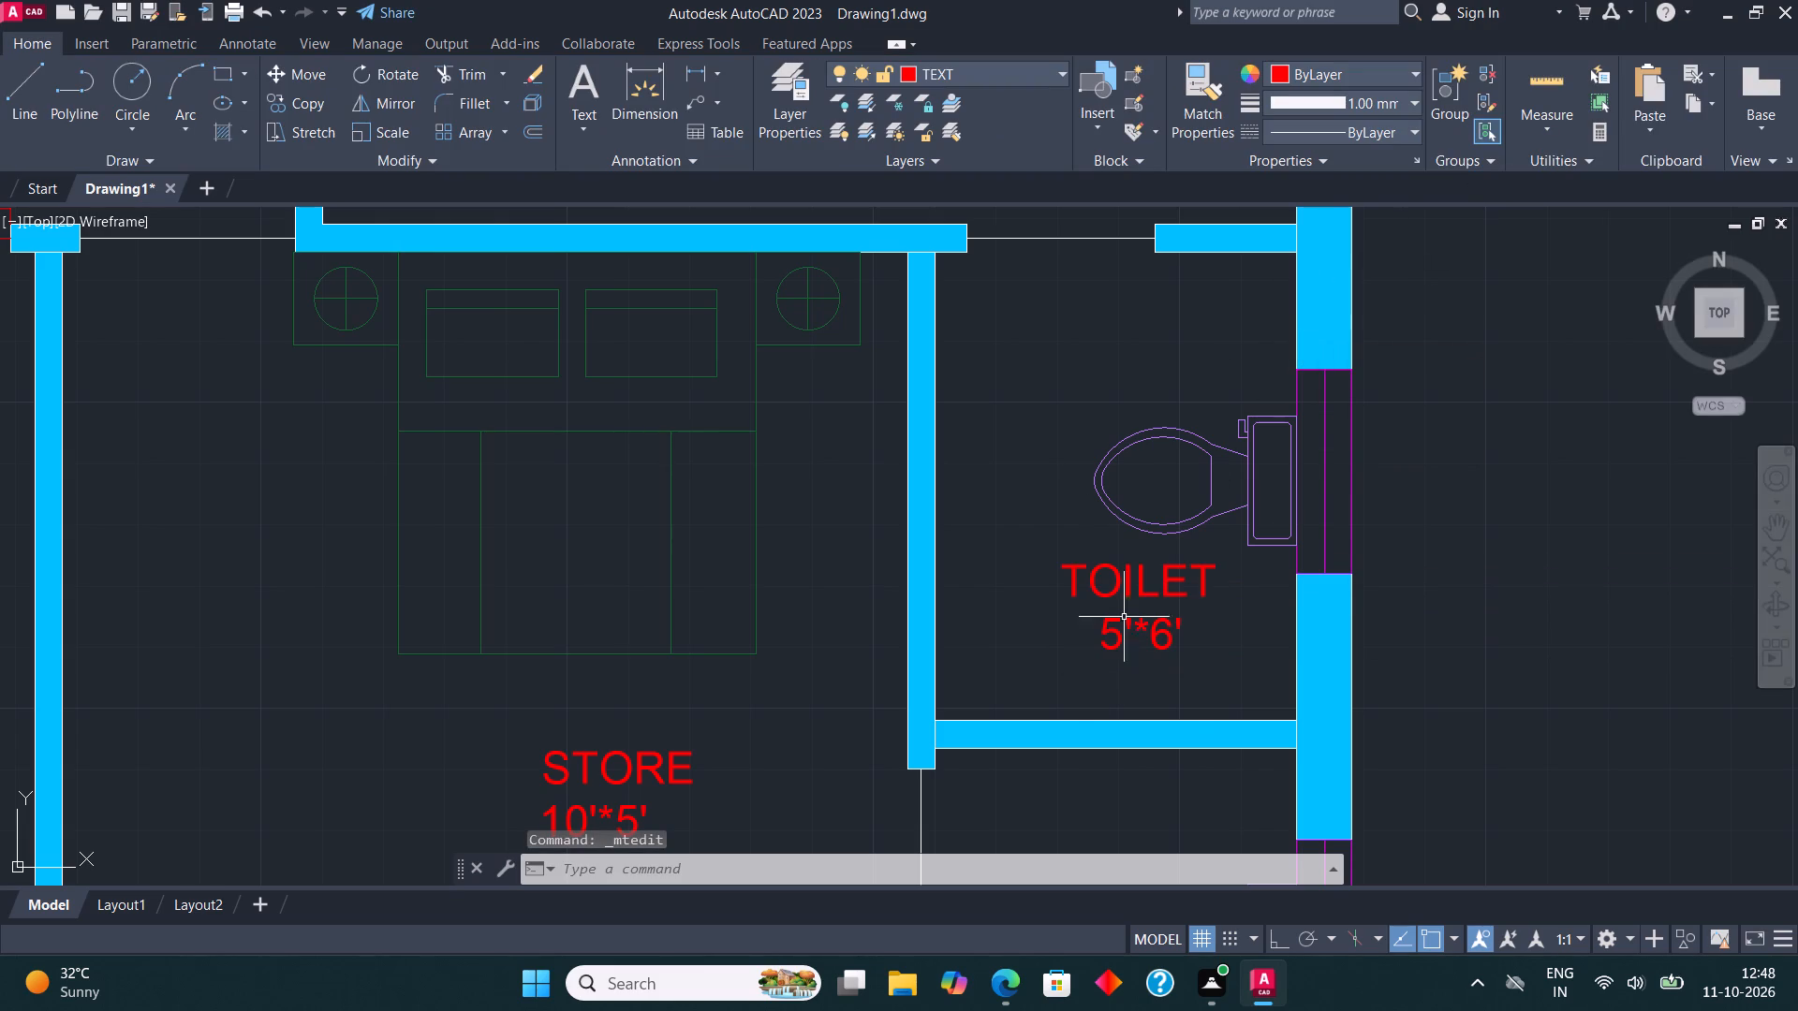
# Delete the STORE label in the lower toilet.
pyautogui.scroll(-2, 1083, 601)
pyautogui.click(1103, 769)
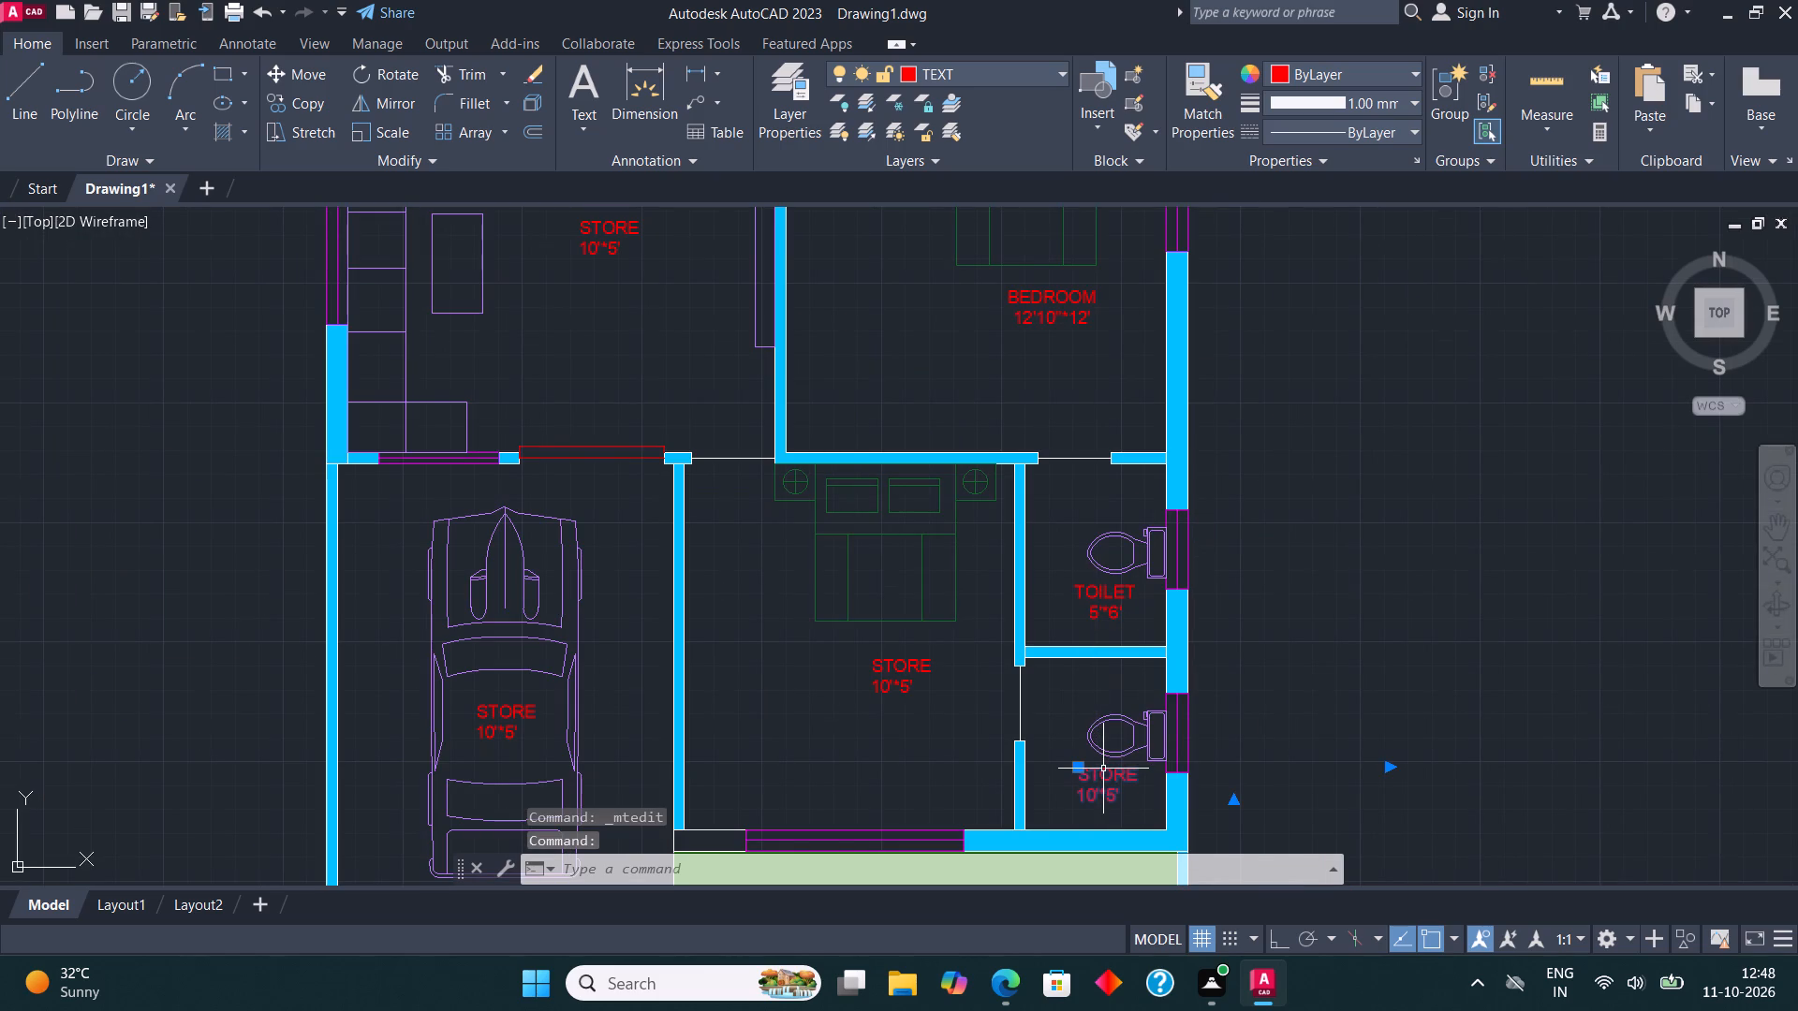
pyautogui.press('Delete')
# Copy the upper toilet's TOILET label into the lower toilet, placing it below the WC.
pyautogui.click(1102, 590)
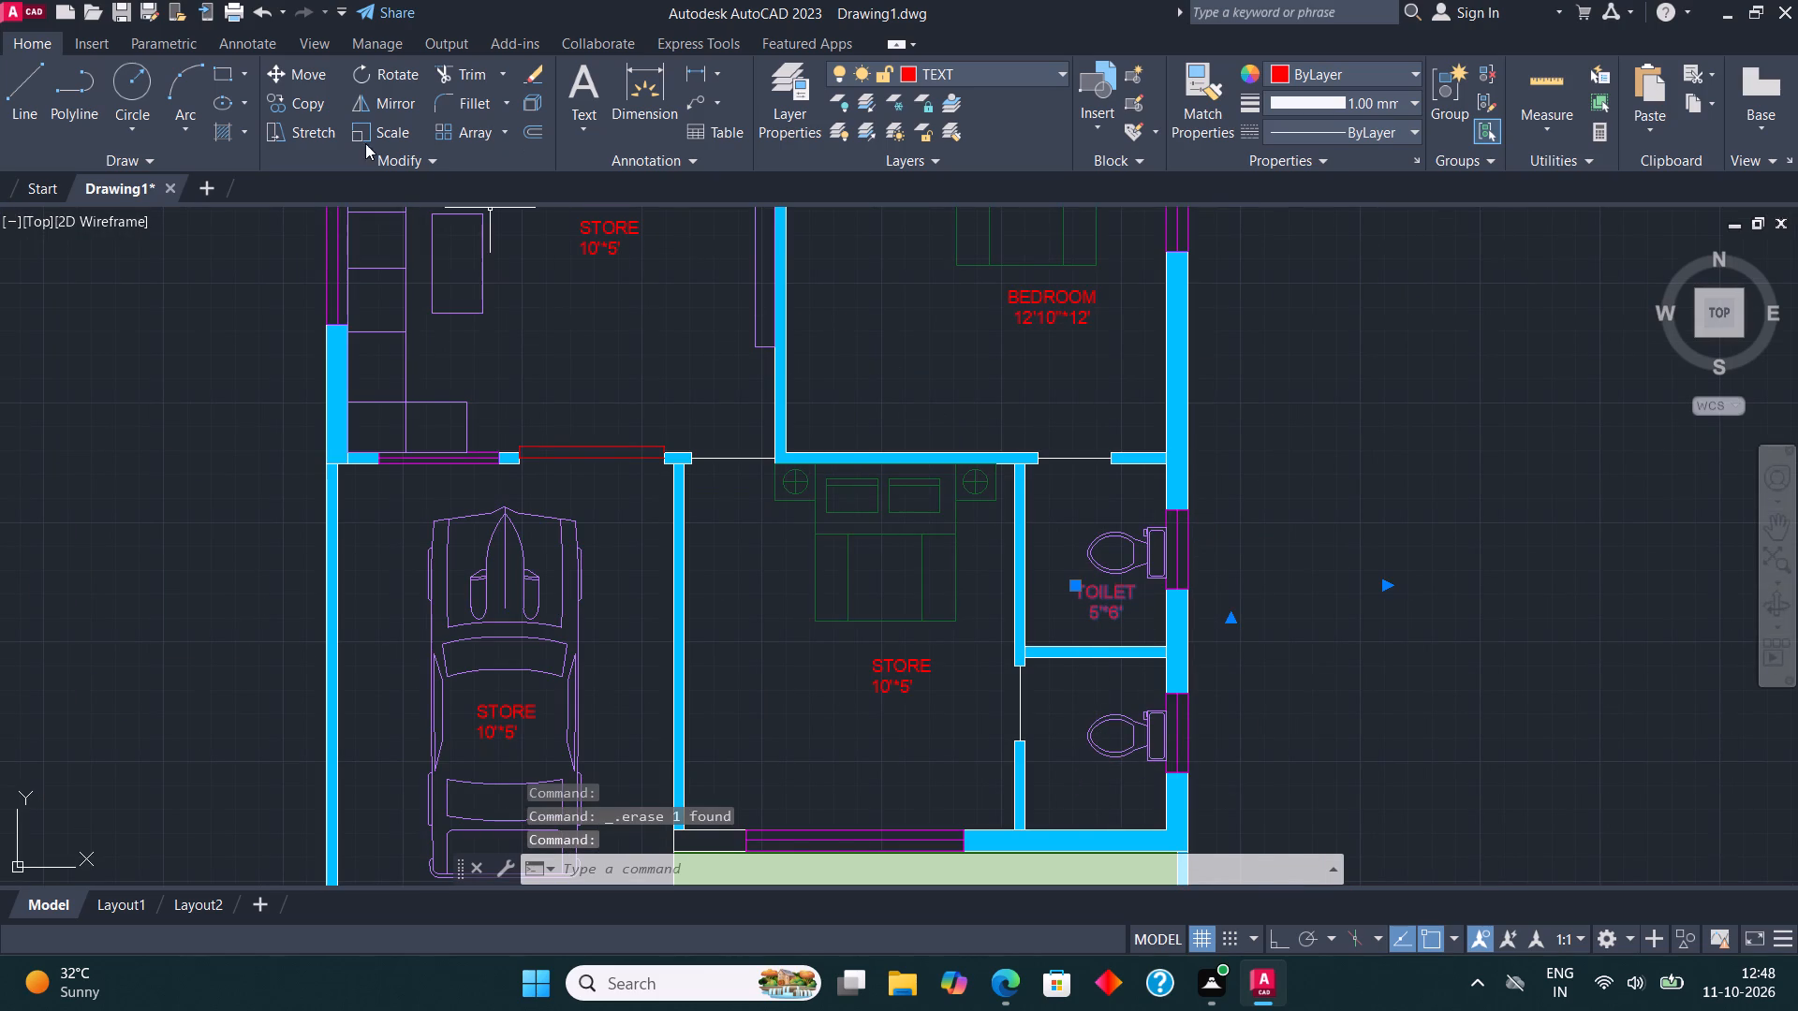
pyautogui.click(310, 104)
pyautogui.click(1089, 588)
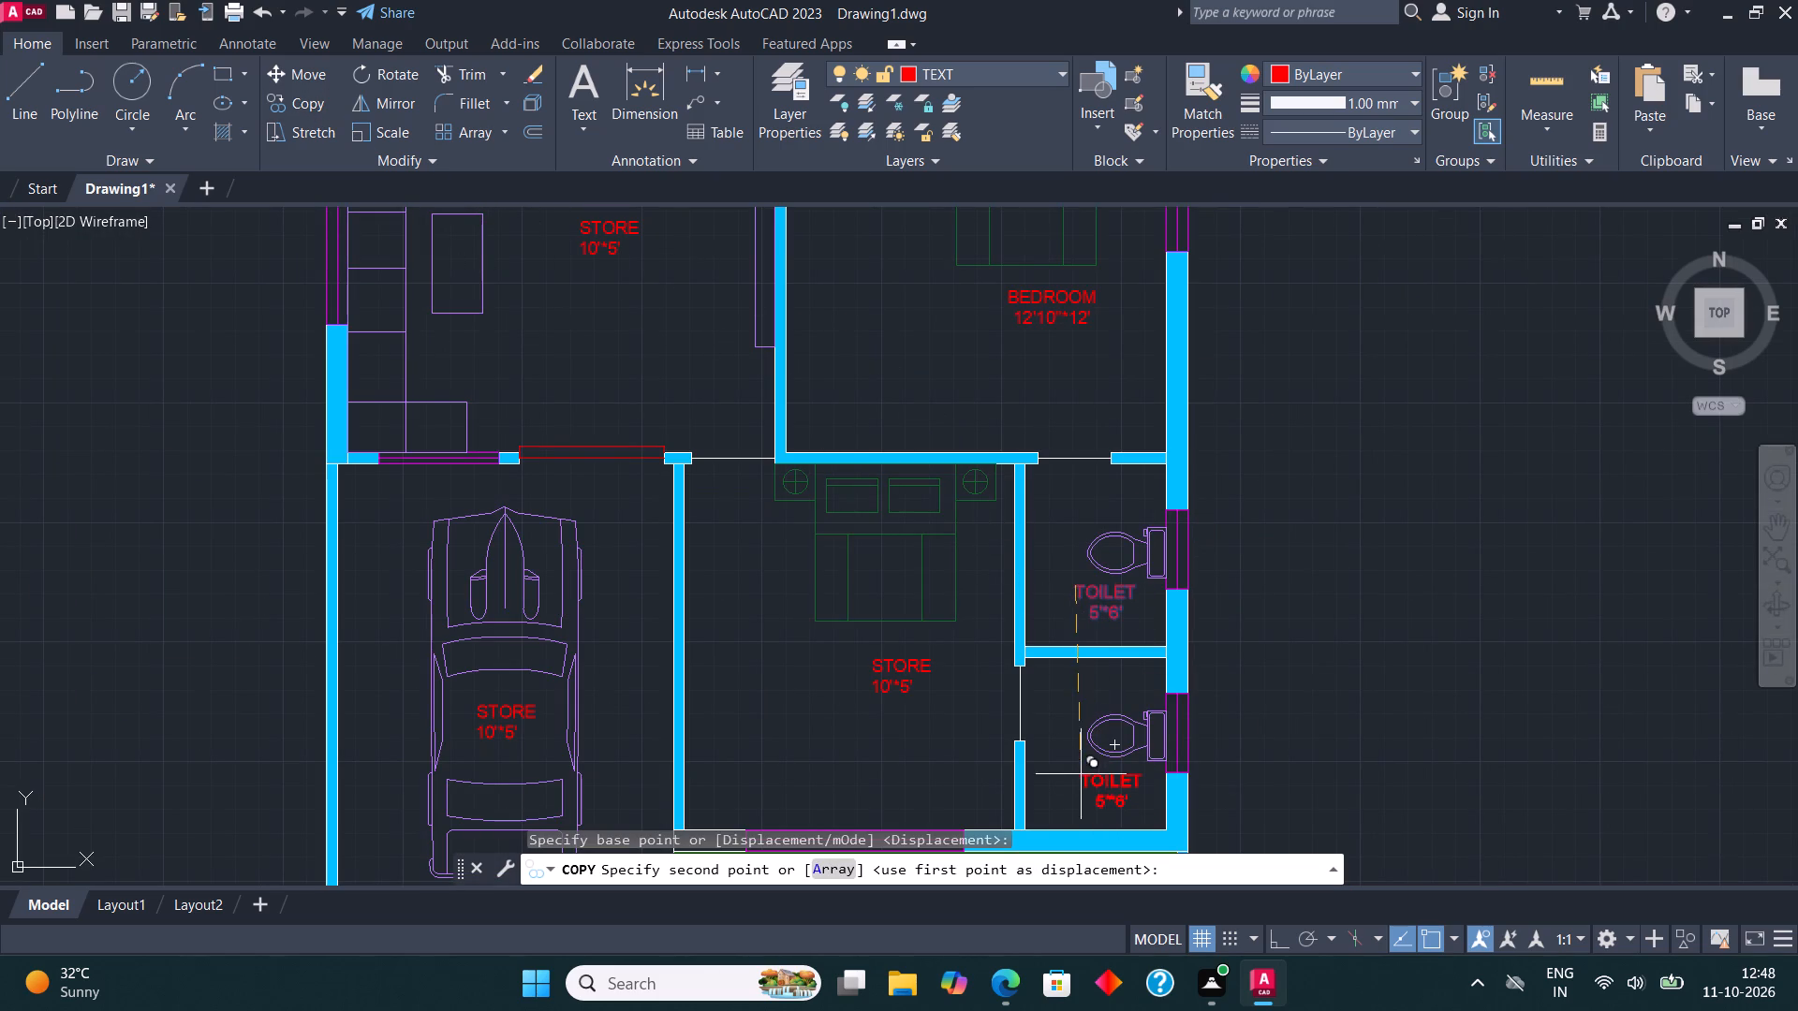
pyautogui.click(1067, 775)
pyautogui.moveTo(1203, 612); pyautogui.dragTo(1291, 607, button='middle')
pyautogui.press('Escape')
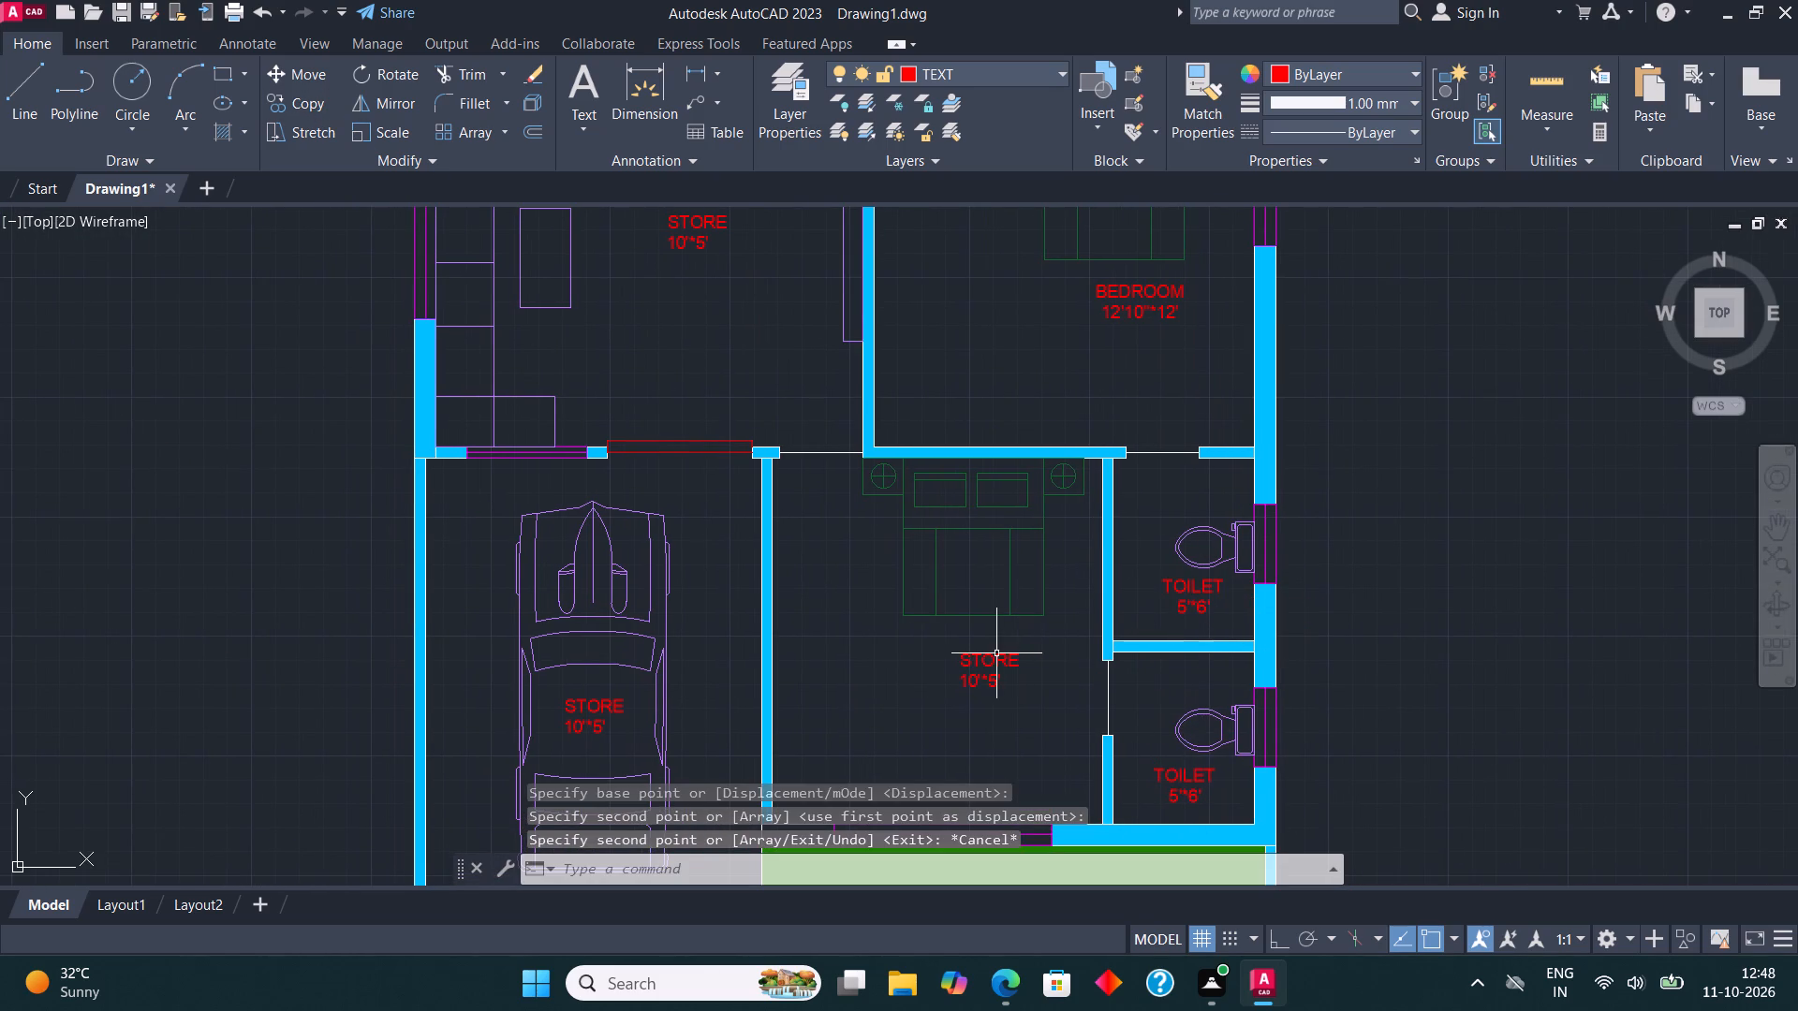
# Replace the STORE label in the bedroom beside the toilets with "BEDROOM" and "11'6"*12'5"" below it, indenting the size line by one space.
pyautogui.click(995, 652)
pyautogui.rightClick(995, 652)
pyautogui.click(1103, 356)
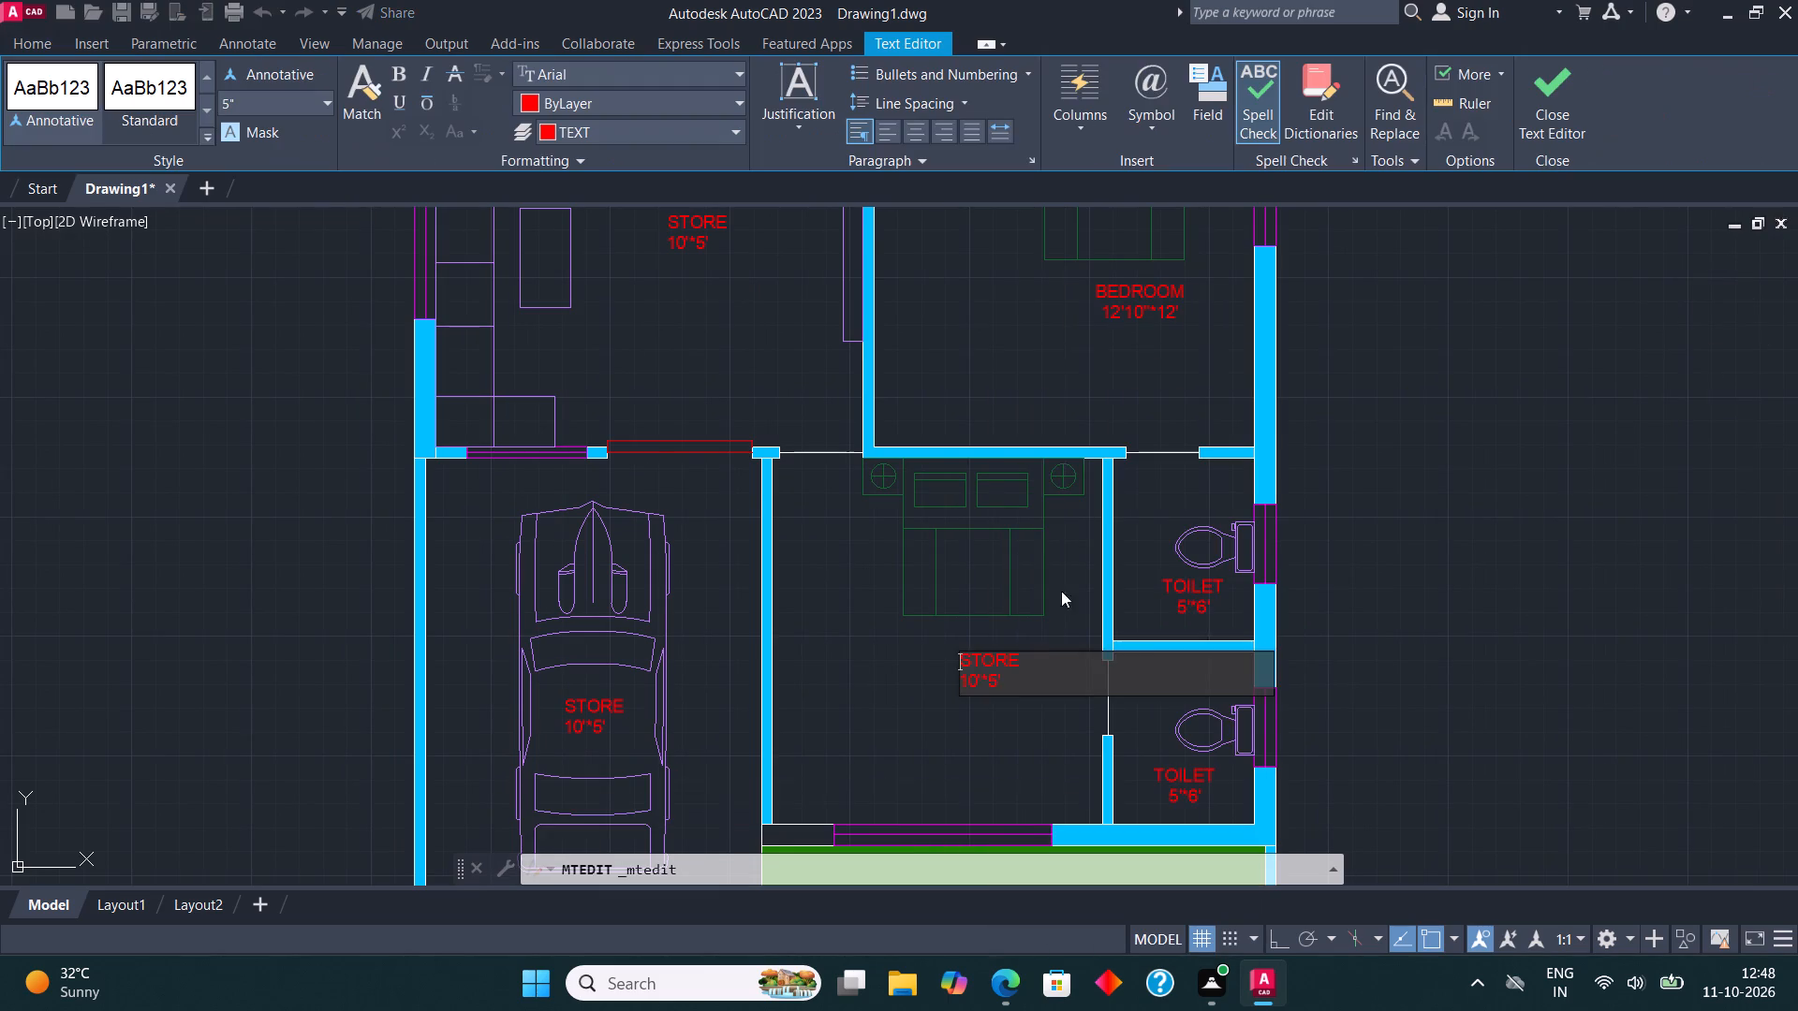
pyautogui.scroll(2, 1015, 676)
pyautogui.click(1015, 676)
pyautogui.press('BackSpace')
pyautogui.press('BackSpace')
pyautogui.press('BackSpace')
pyautogui.press('BackSpace')
pyautogui.press('BackSpace')
pyautogui.press('BackSpace')
pyautogui.press('BackSpace')
pyautogui.press('BackSpace')
pyautogui.press('BackSpace')
pyautogui.press('BackSpace')
pyautogui.press('BackSpace')
pyautogui.press('BackSpace')
pyautogui.press('BackSpace')
pyautogui.press('BackSpace')
pyautogui.press('BackSpace')
pyautogui.press('BackSpace')
pyautogui.press('BackSpace')
pyautogui.press('BackSpace')
pyautogui.press('BackSpace')
pyautogui.press('BackSpace')
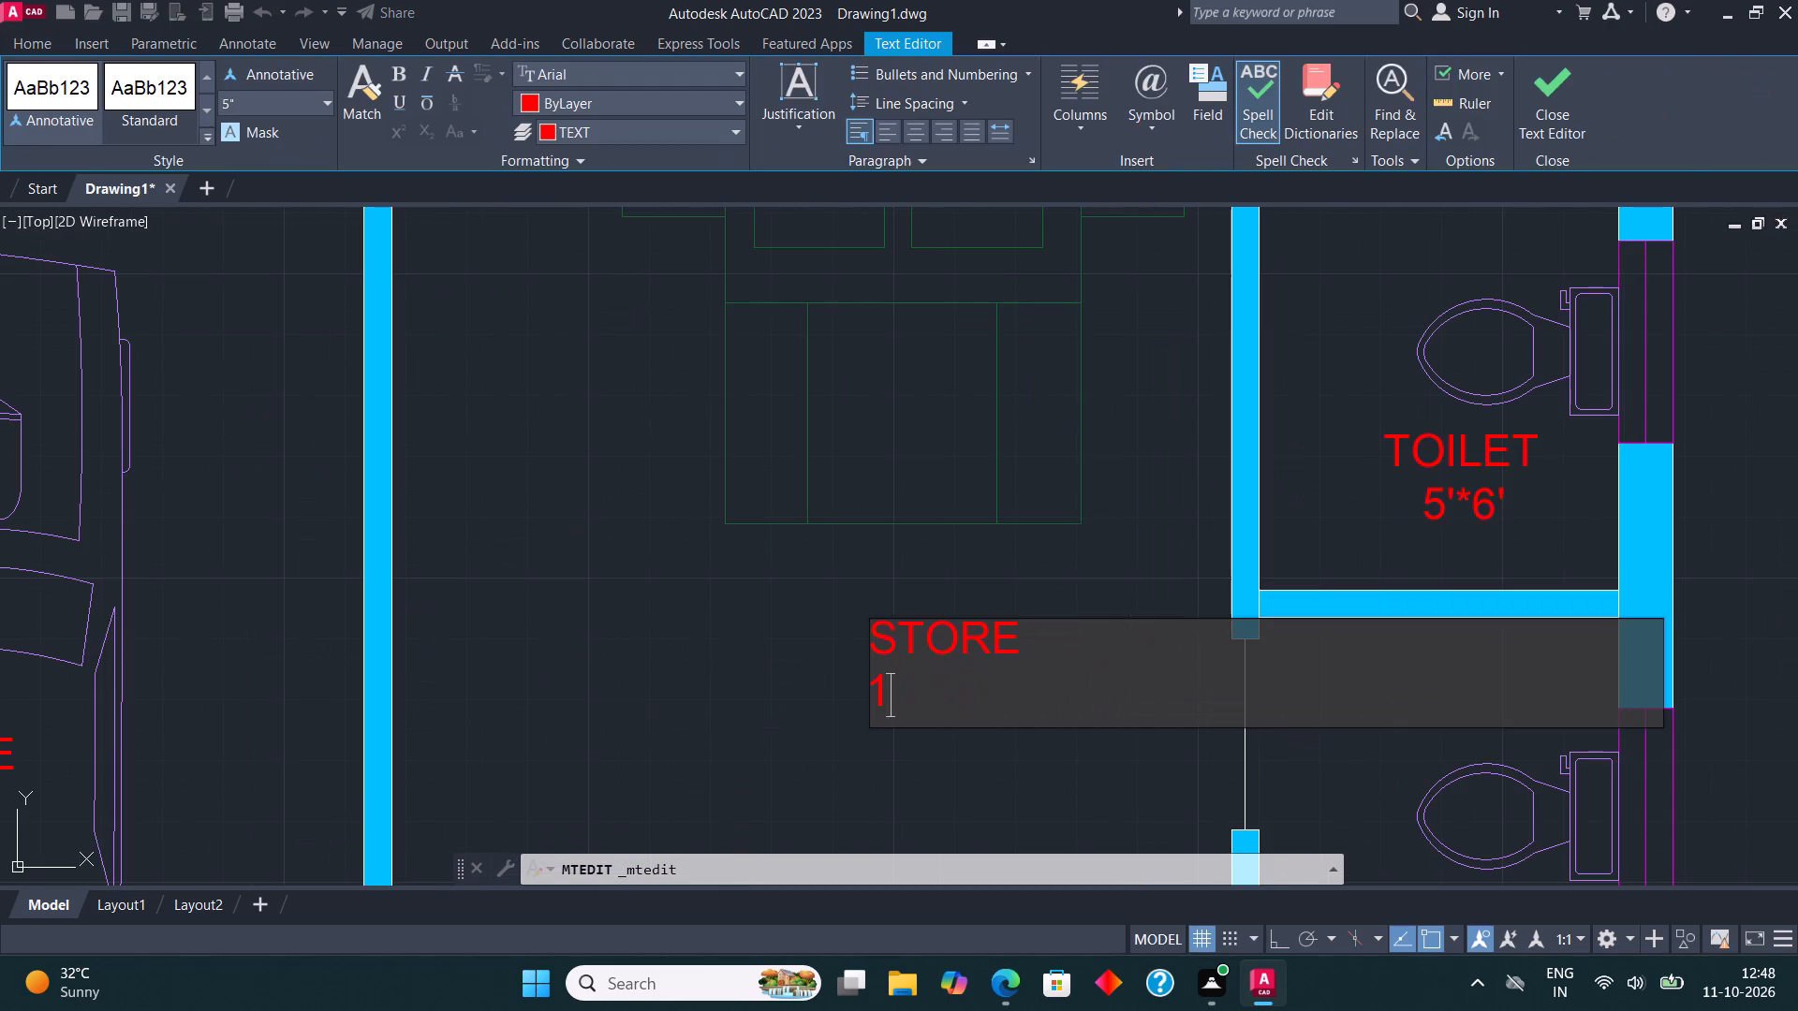
pyautogui.write('BEDROOM')
pyautogui.press('Return')
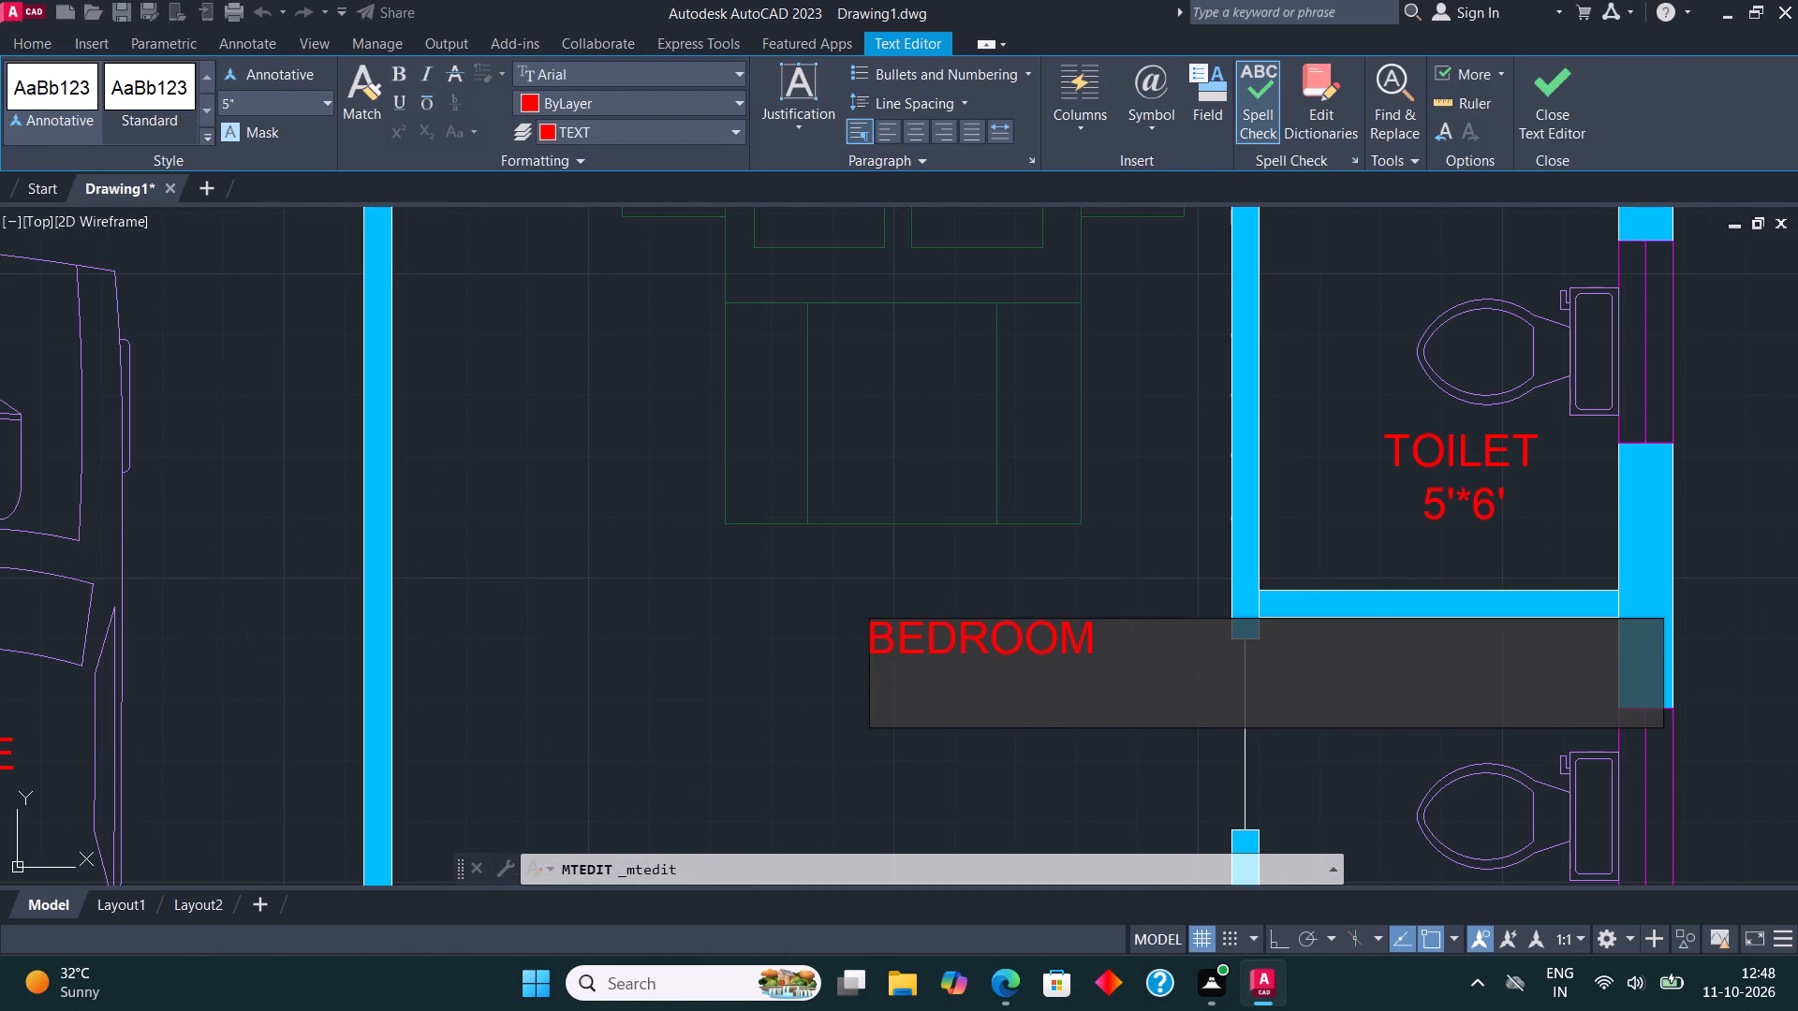
pyautogui.write("11'")
pyautogui.press('6')
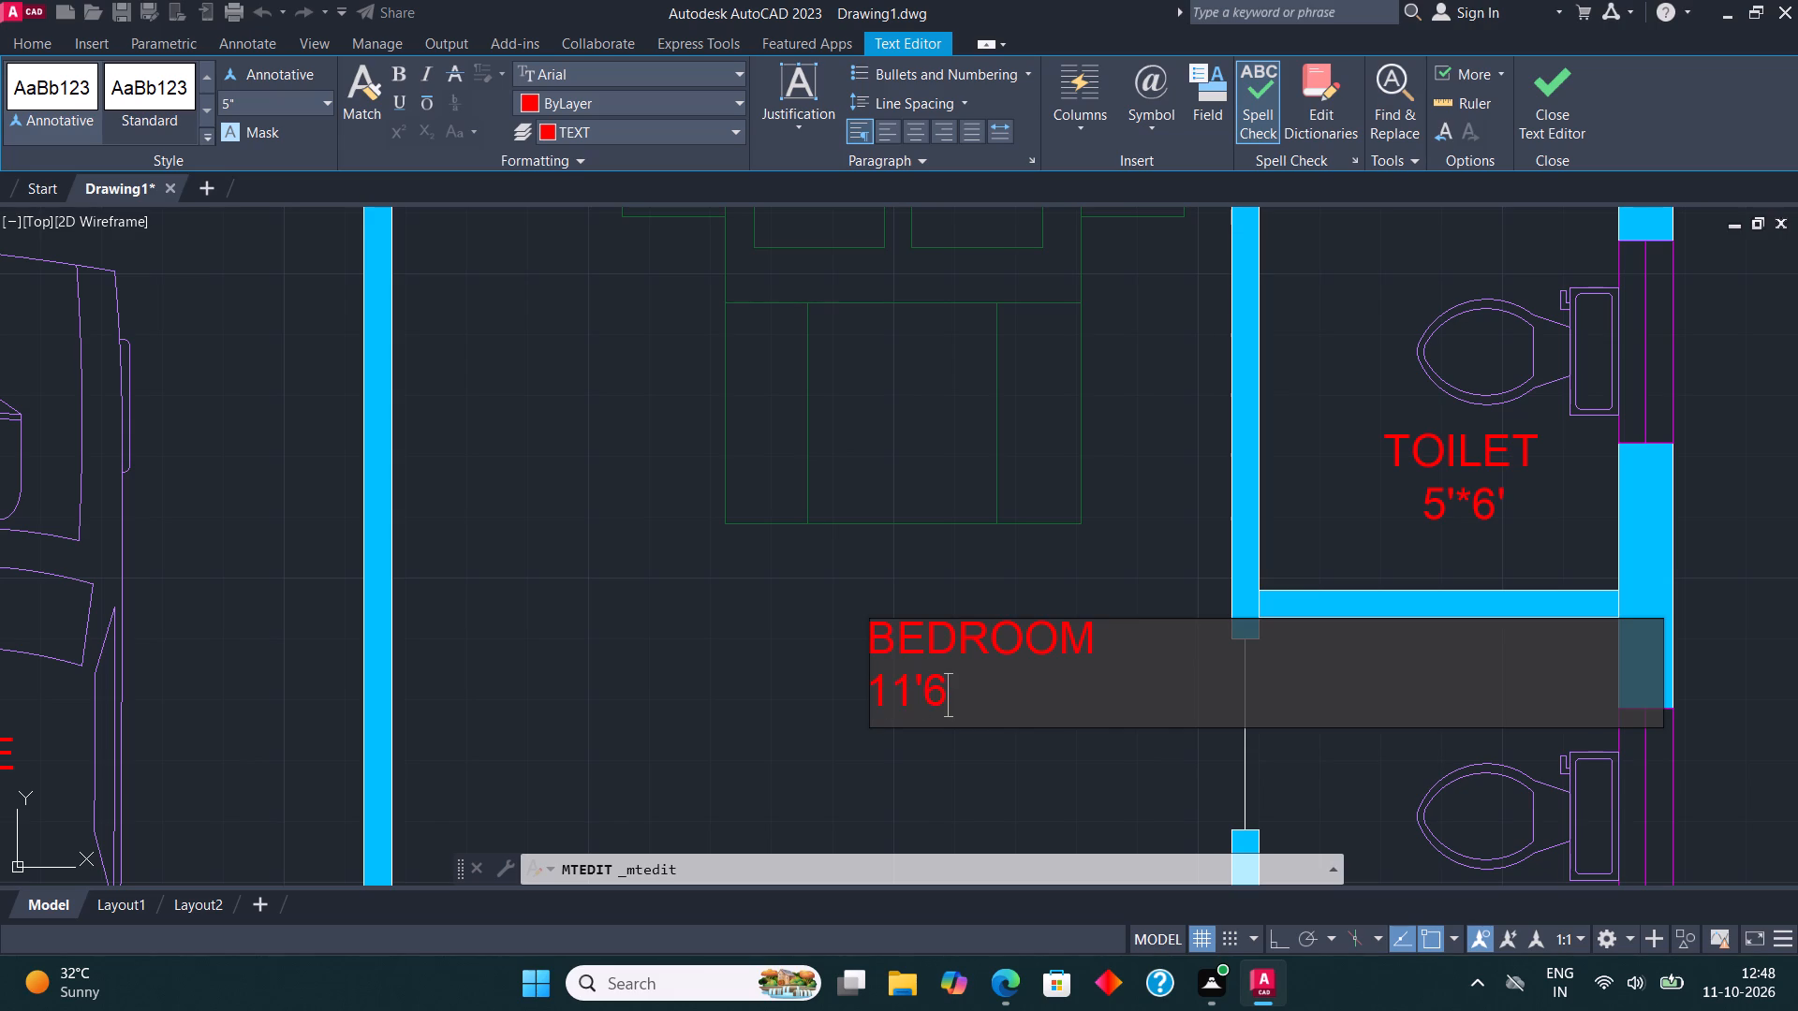
pyautogui.write('"*')
pyautogui.write('12\'5"')
pyautogui.click(877, 697)
pyautogui.press('space')
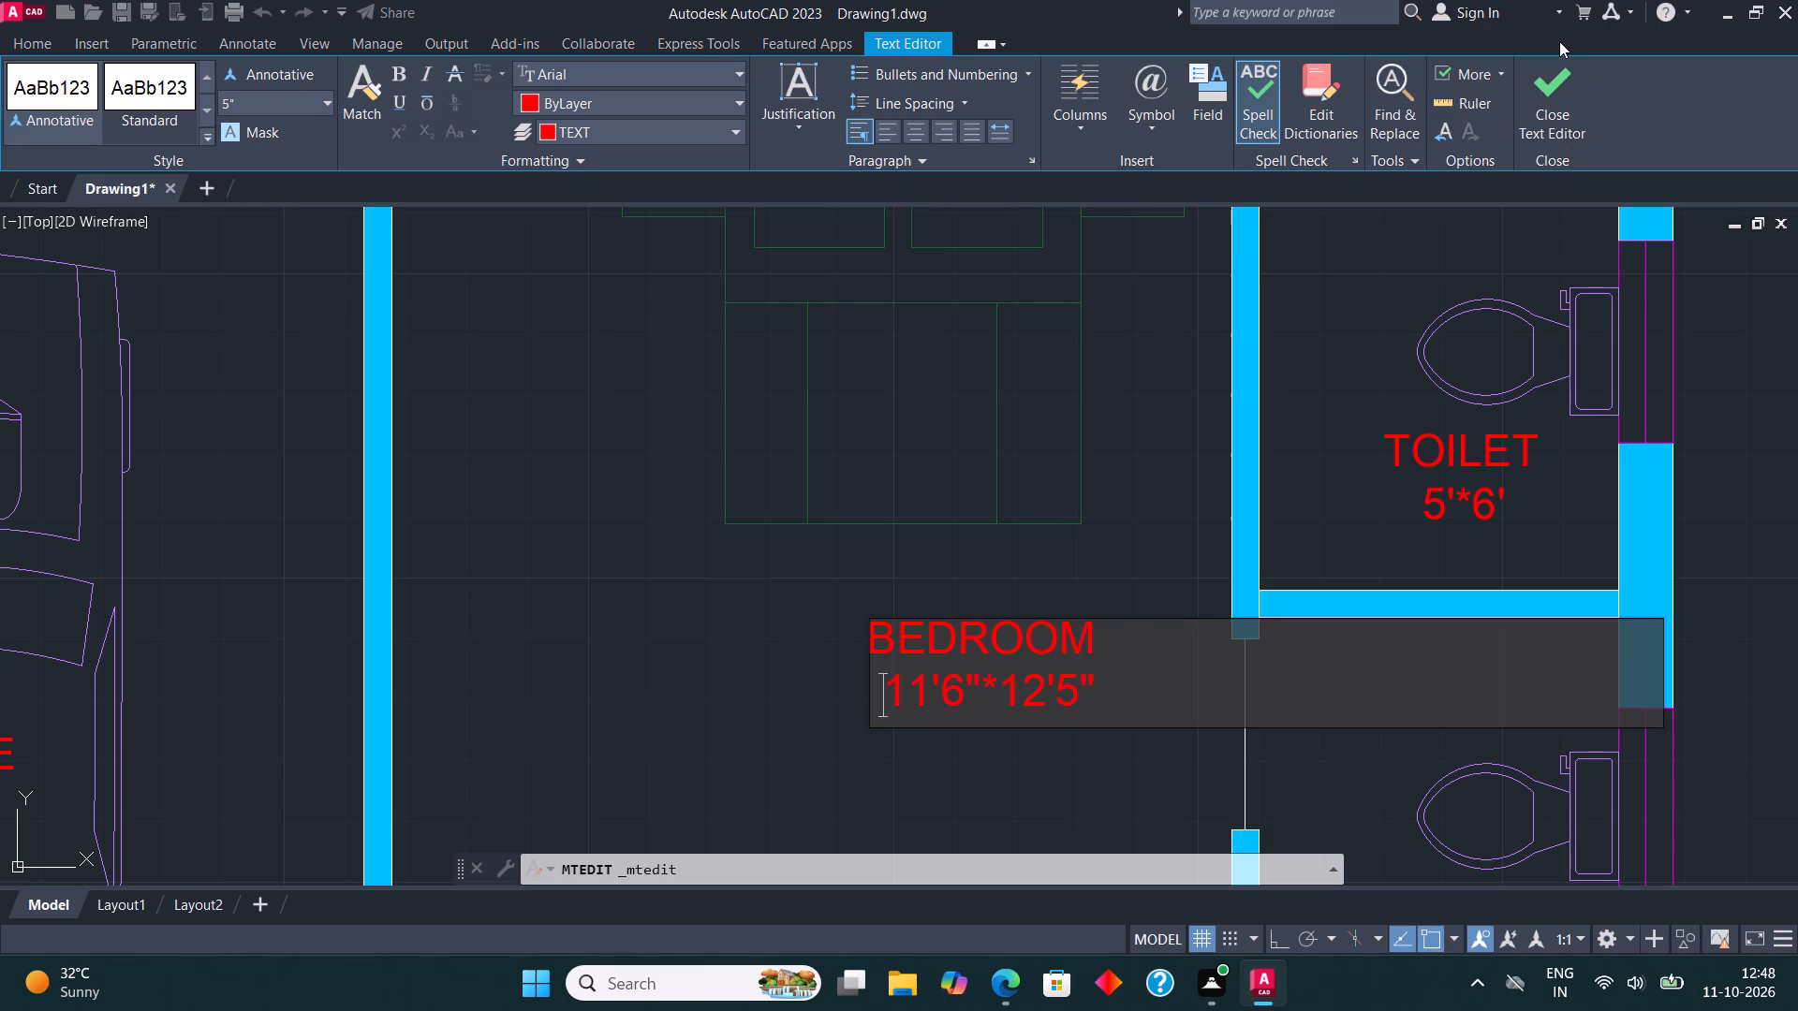
pyautogui.click(1559, 41)
pyautogui.click(1551, 80)
# Copy the lower toilet's TOILET label onto the green hatched strip below the bedroom window.
pyautogui.scroll(-2, 1220, 420)
pyautogui.moveTo(1236, 419); pyautogui.dragTo(1262, 294, button='middle')
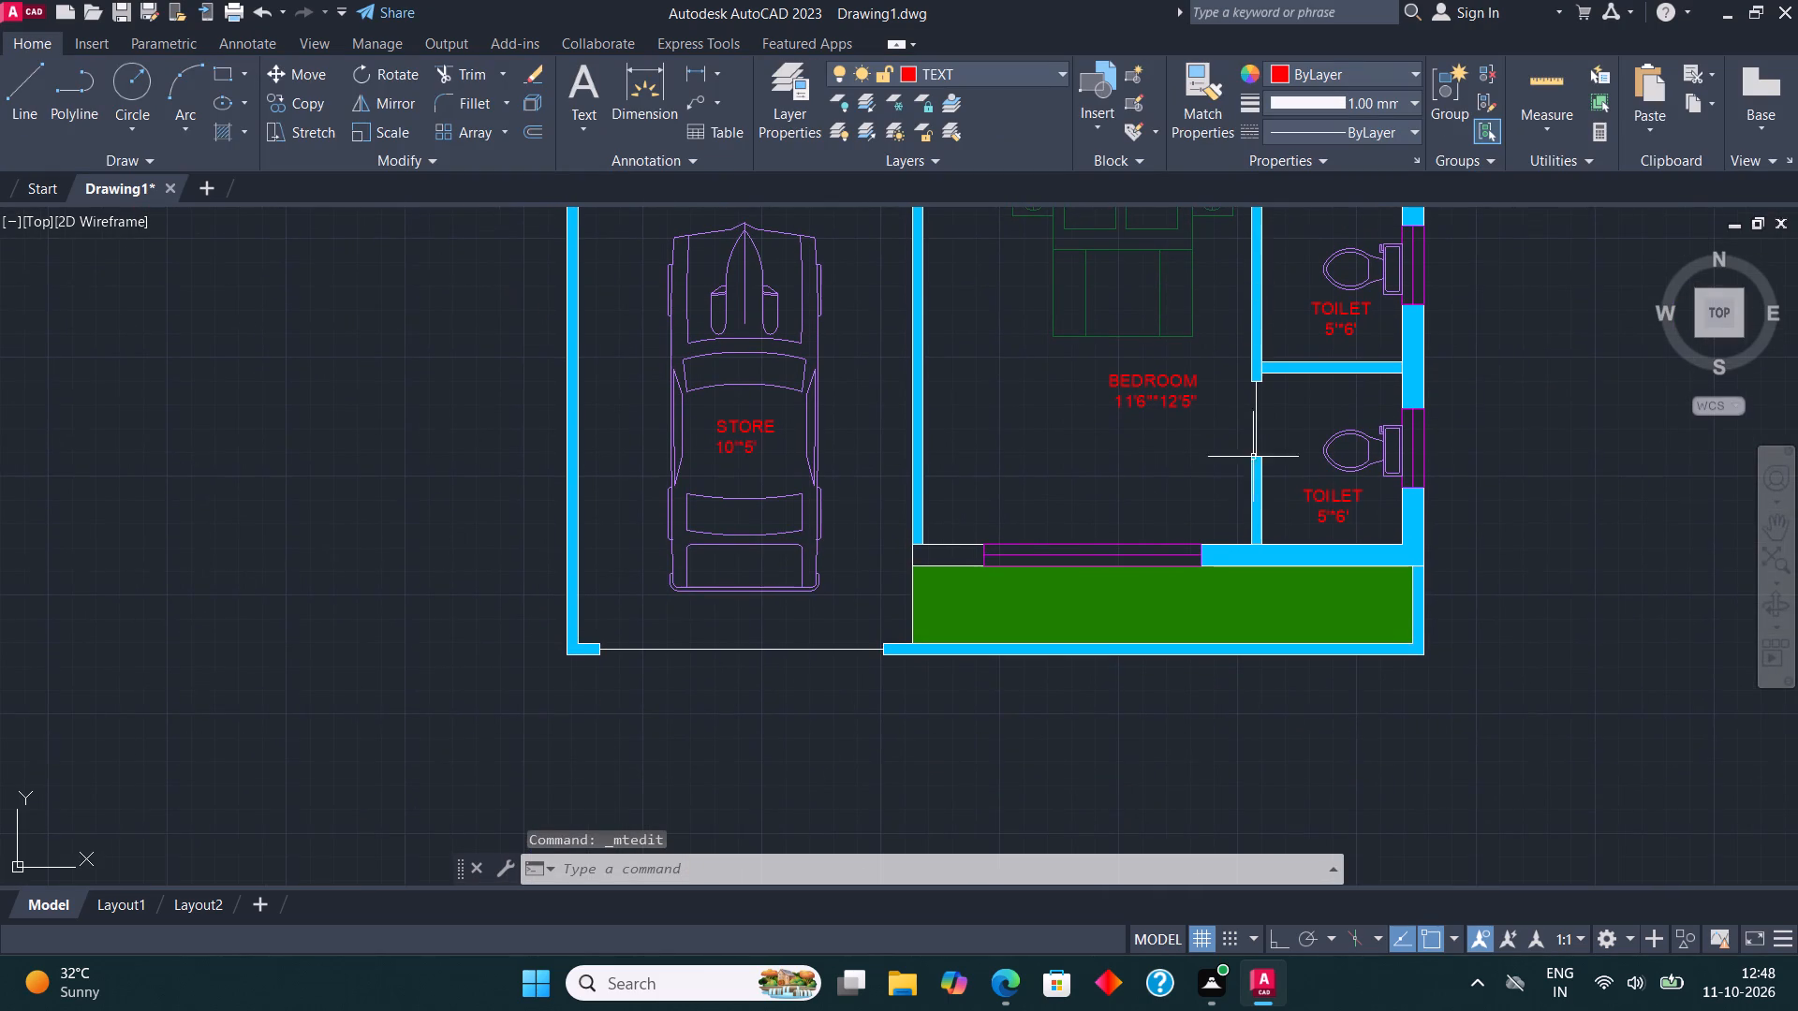
pyautogui.moveTo(1218, 449); pyautogui.dragTo(1125, 447, button='middle')
pyautogui.scroll(1, 1253, 602)
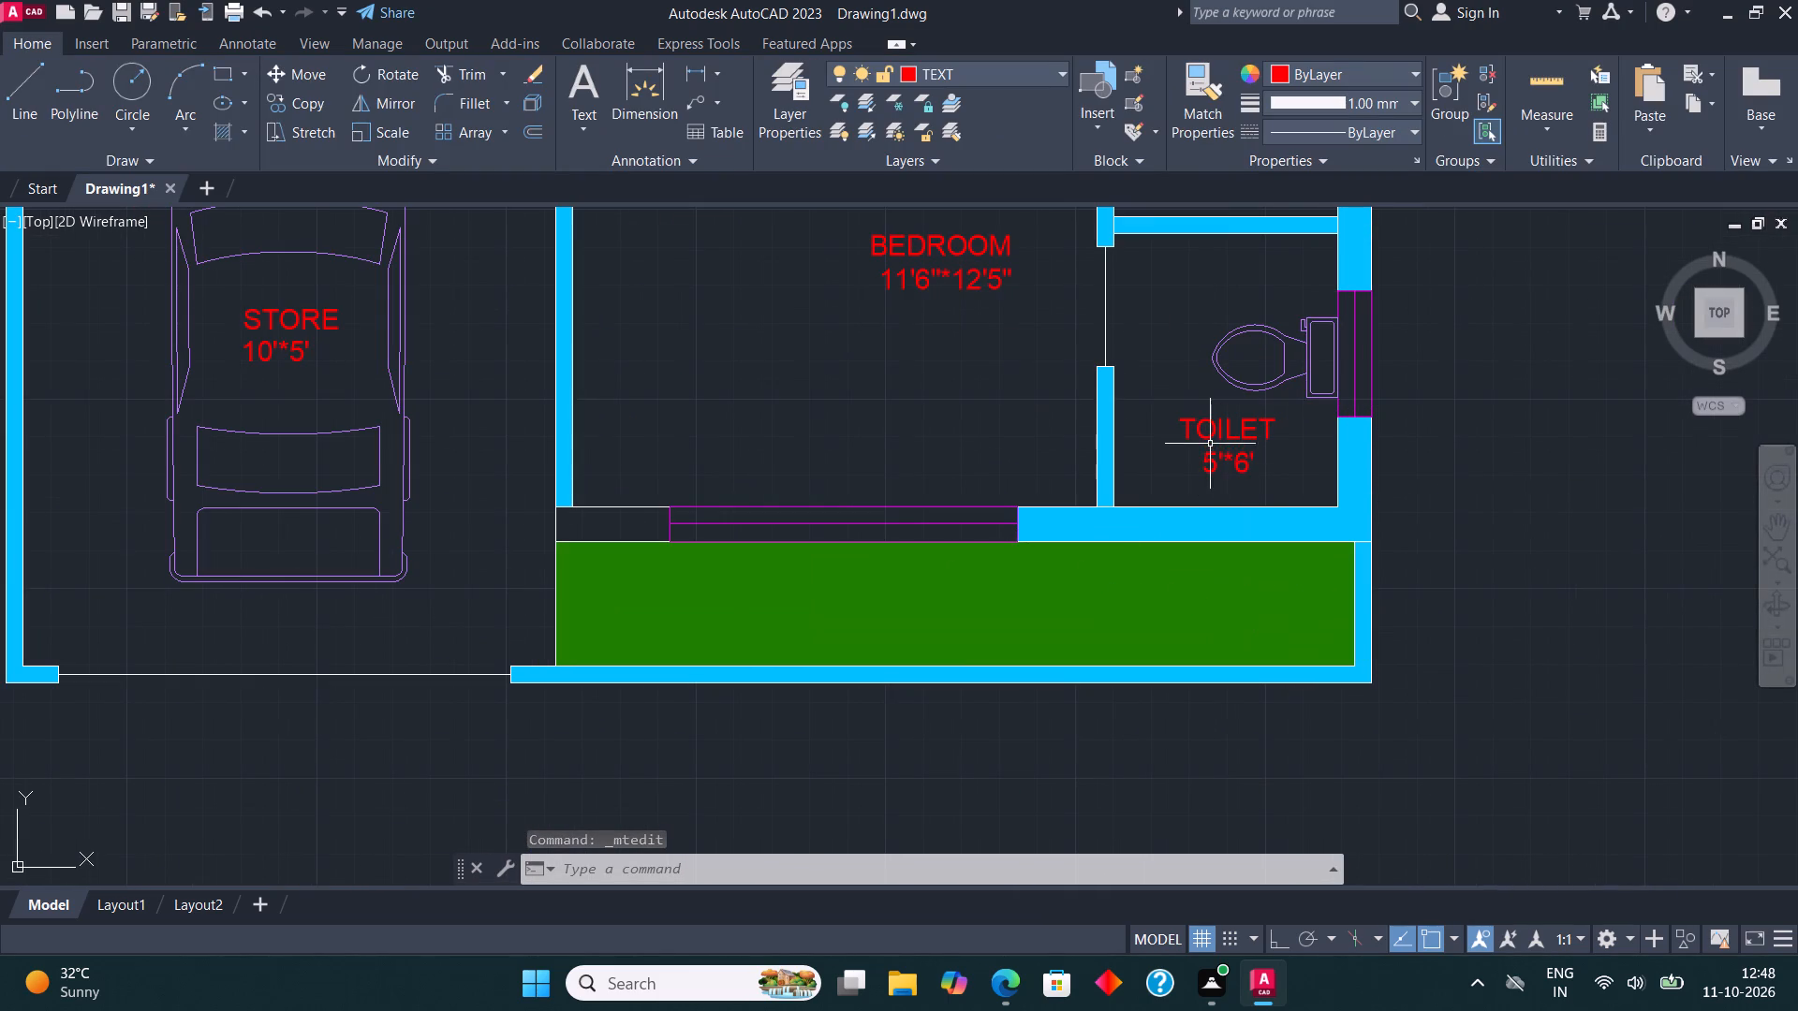
pyautogui.click(1203, 434)
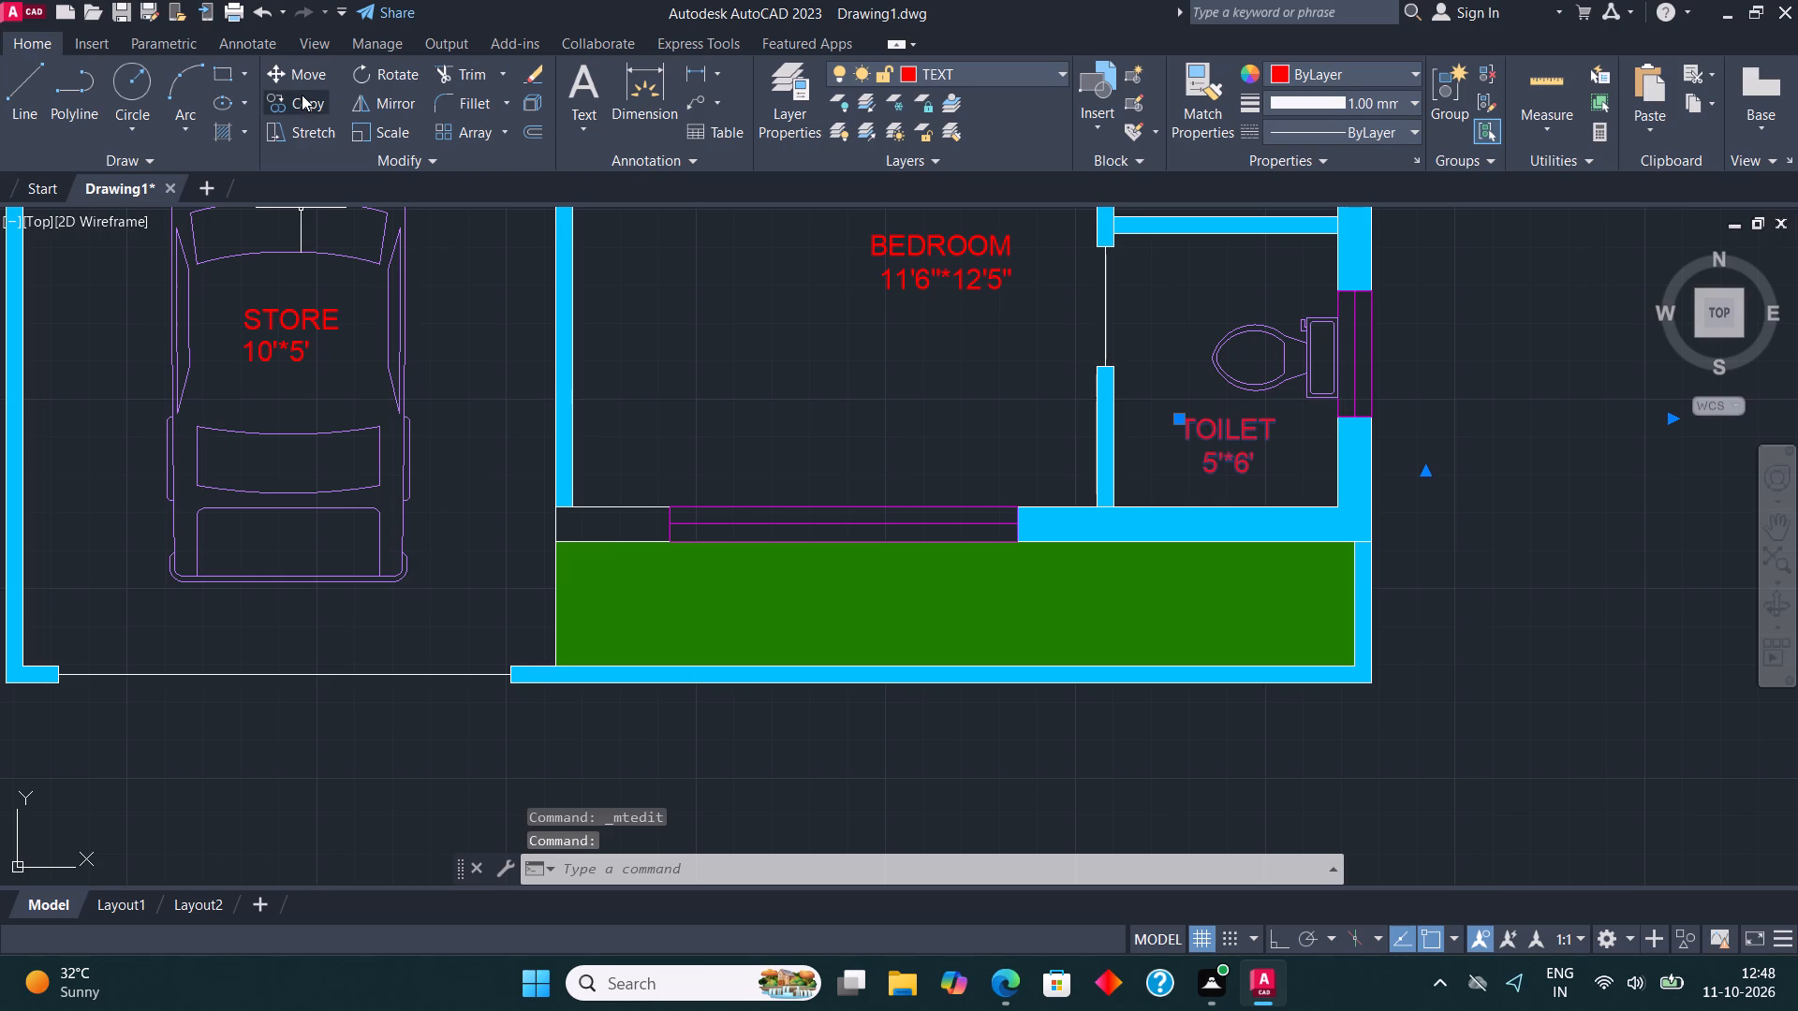
pyautogui.click(302, 95)
pyautogui.click(1218, 446)
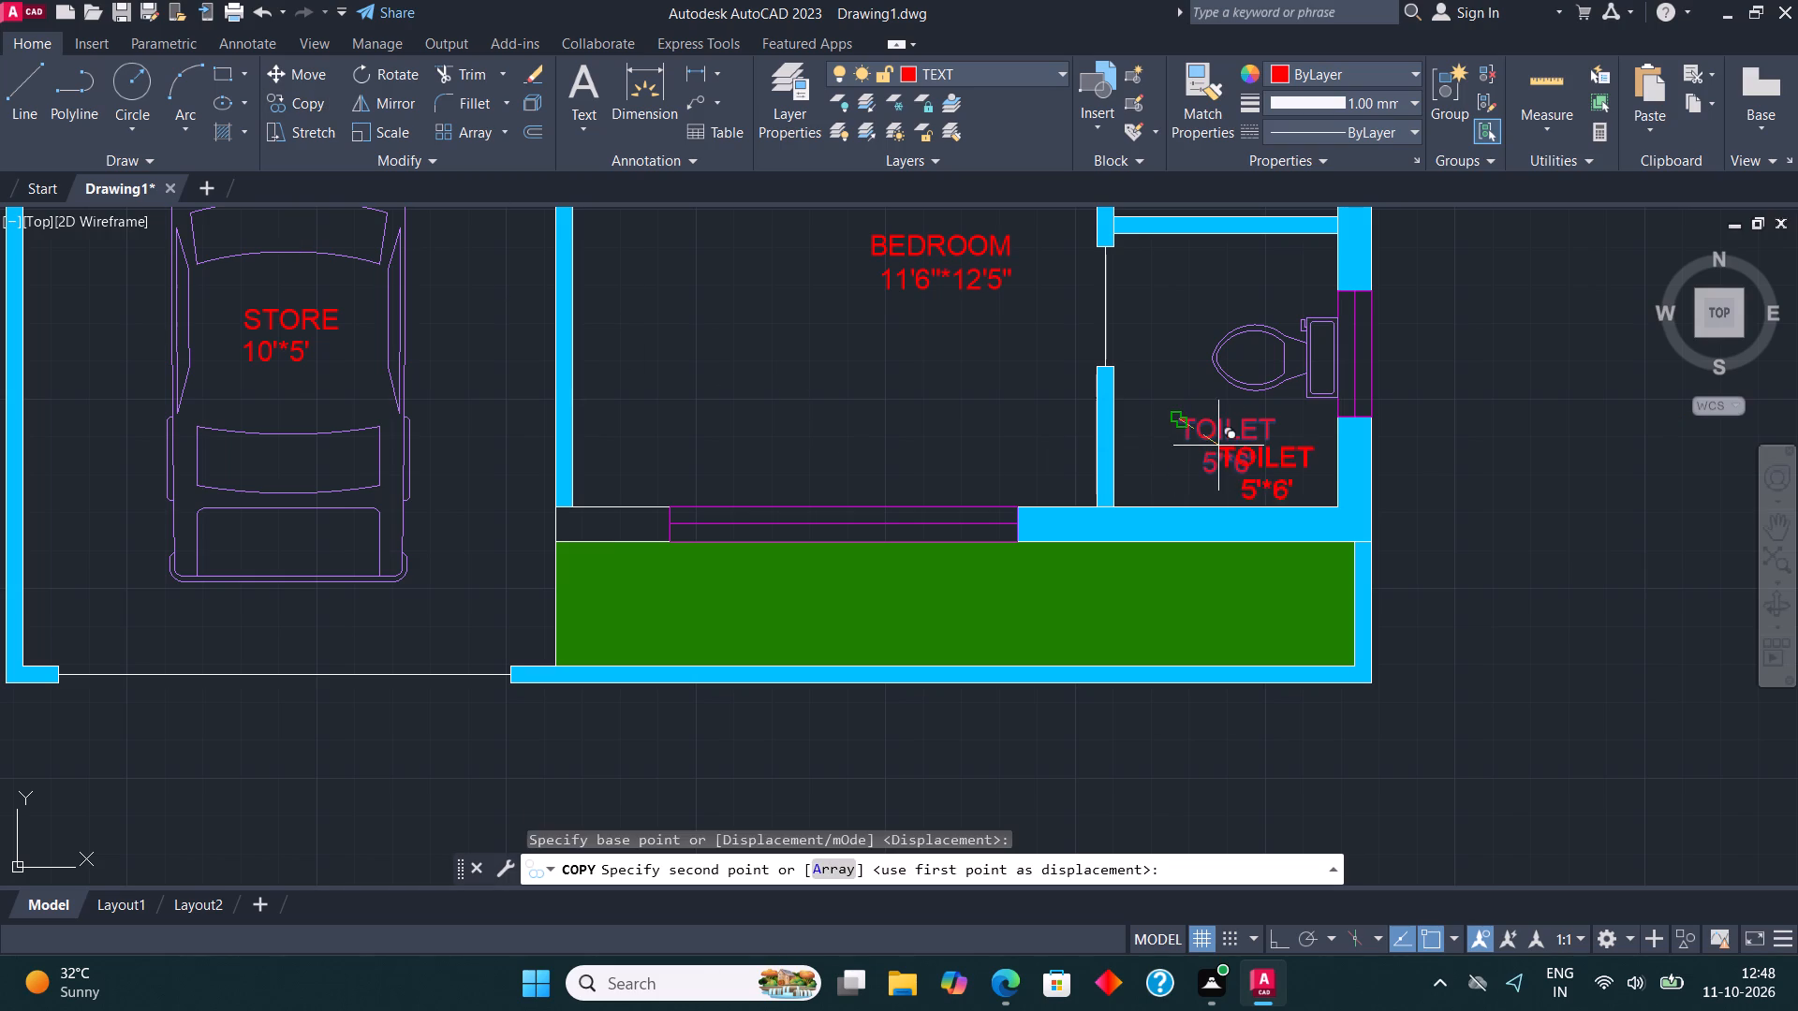
pyautogui.scroll(1, 911, 567)
pyautogui.click(887, 587)
pyautogui.press('Escape')
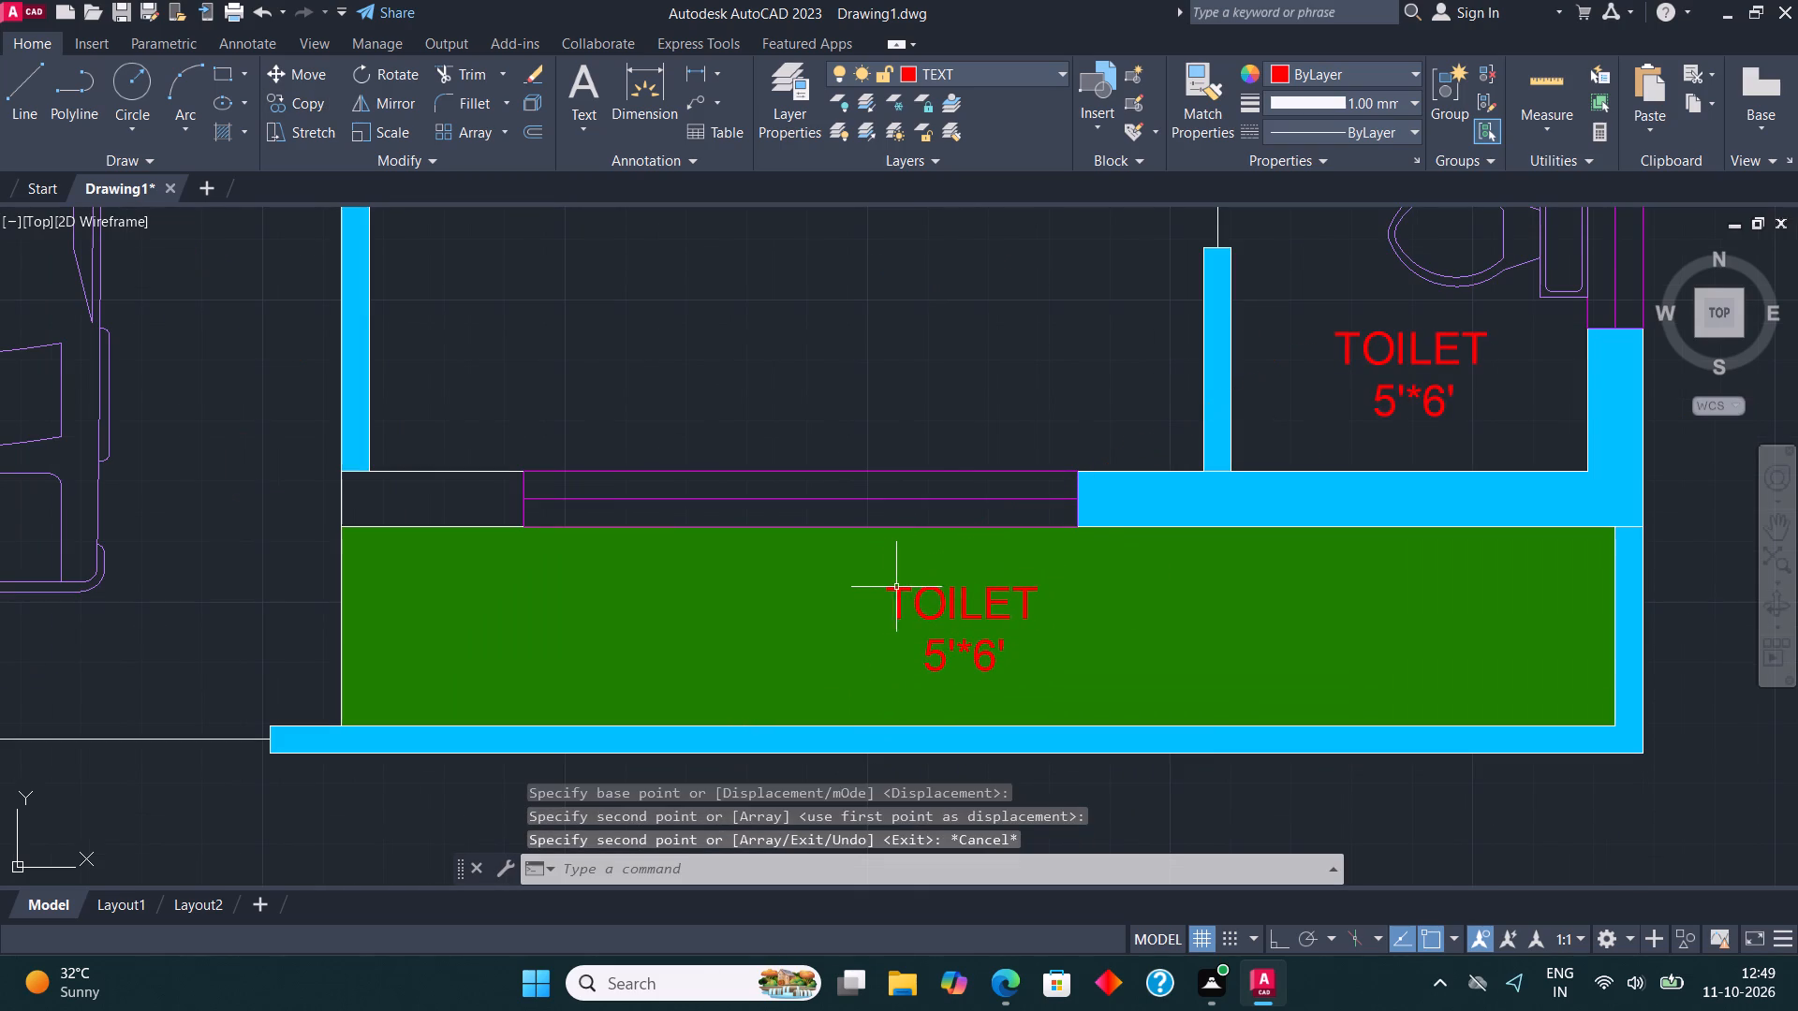
# Replace the copied TOILET label on the green strip with "PLANTERS" and "17'9"*2'9"" on the line below.
pyautogui.click(918, 592)
pyautogui.rightClick(917, 592)
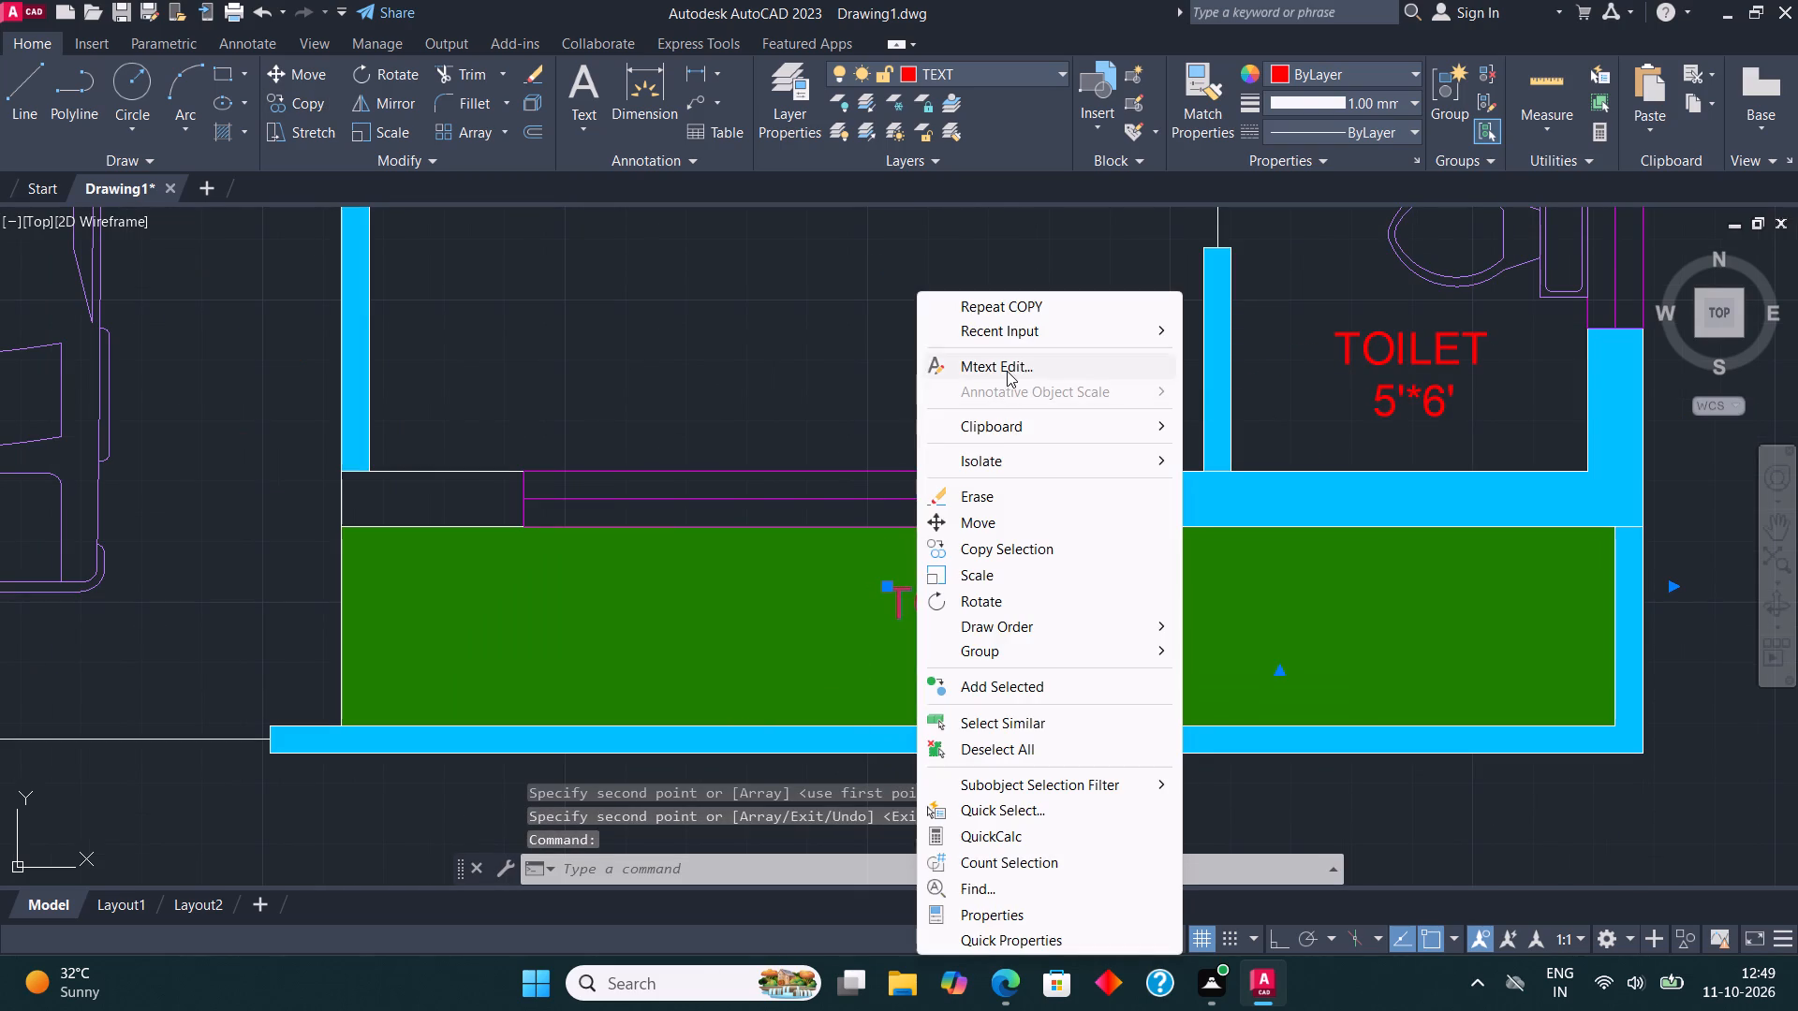
pyautogui.click(1007, 371)
pyautogui.click(1035, 657)
pyautogui.press('BackSpace')
pyautogui.press('BackSpace')
pyautogui.press('BackSpace')
pyautogui.press('BackSpace')
pyautogui.press('BackSpace')
pyautogui.press('BackSpace')
pyautogui.press('BackSpace')
pyautogui.press('BackSpace')
pyautogui.press('BackSpace')
pyautogui.press('BackSpace')
pyautogui.press('BackSpace')
pyautogui.press('BackSpace')
pyautogui.press('BackSpace')
pyautogui.press('BackSpace')
pyautogui.press('BackSpace')
pyautogui.press('BackSpace')
pyautogui.press('BackSpace')
pyautogui.press('BackSpace')
pyautogui.press('BackSpace')
pyautogui.press('BackSpace')
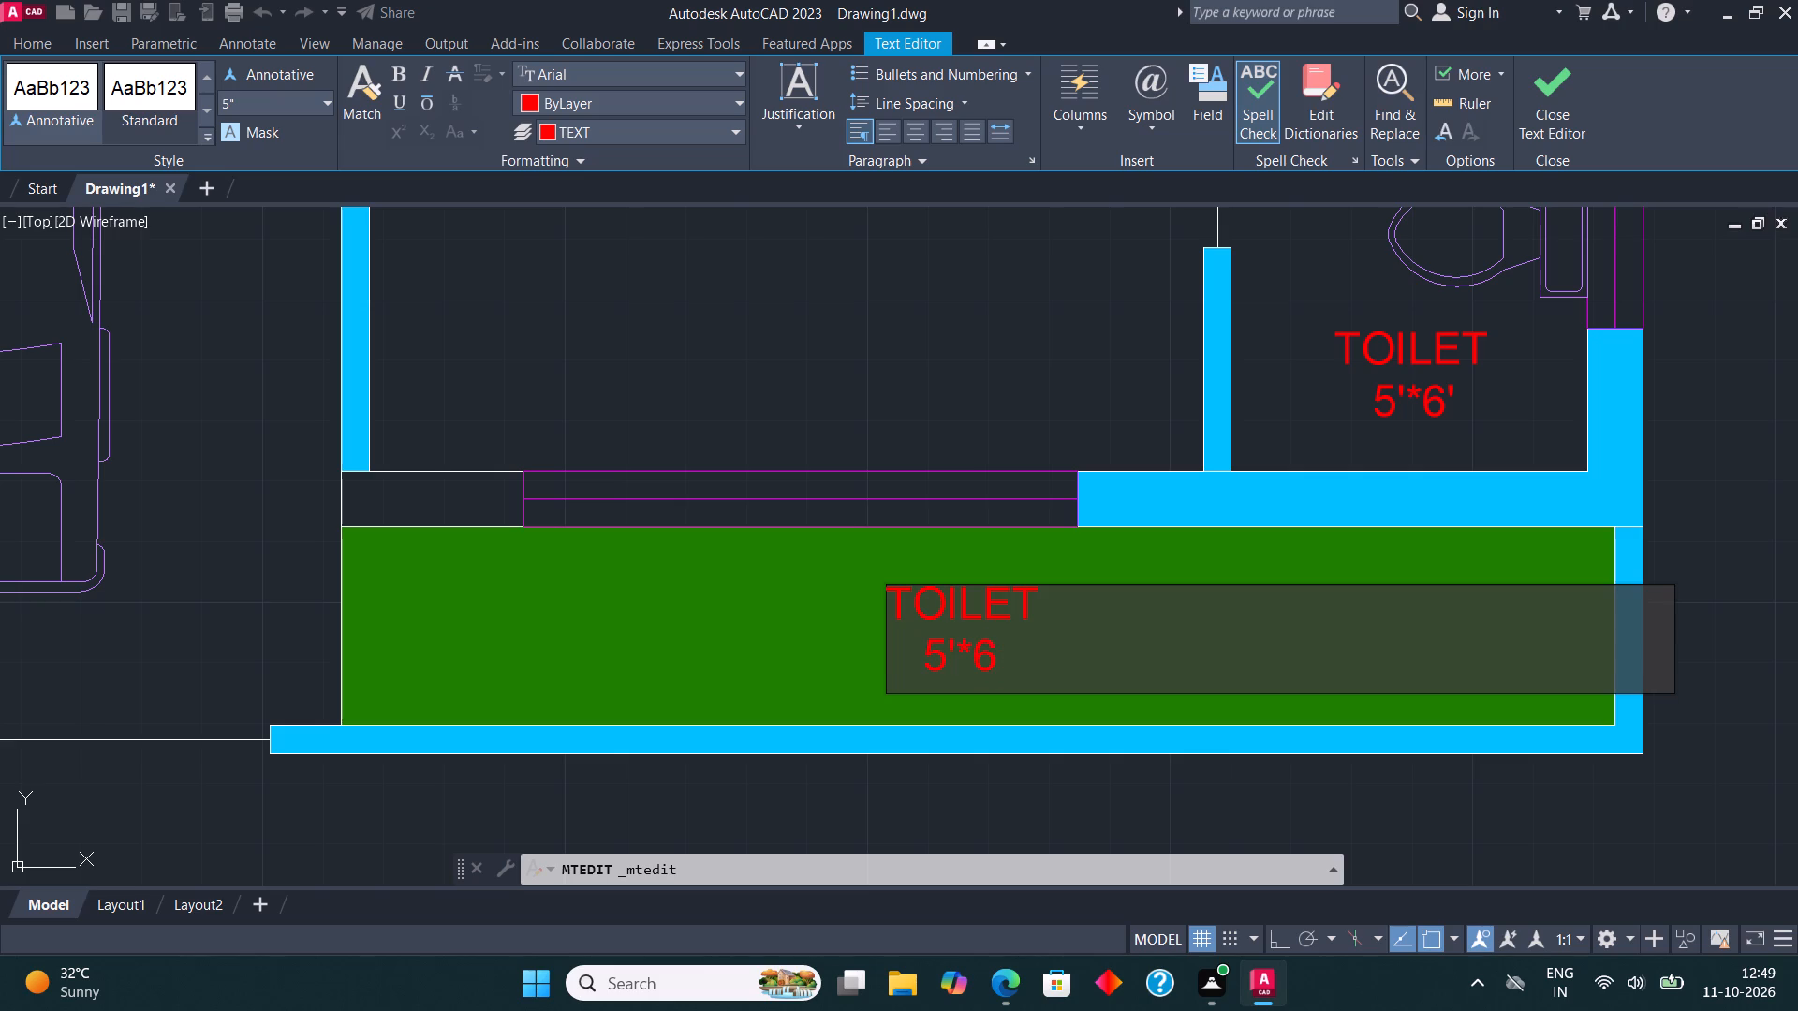
pyautogui.write('PLANTERS')
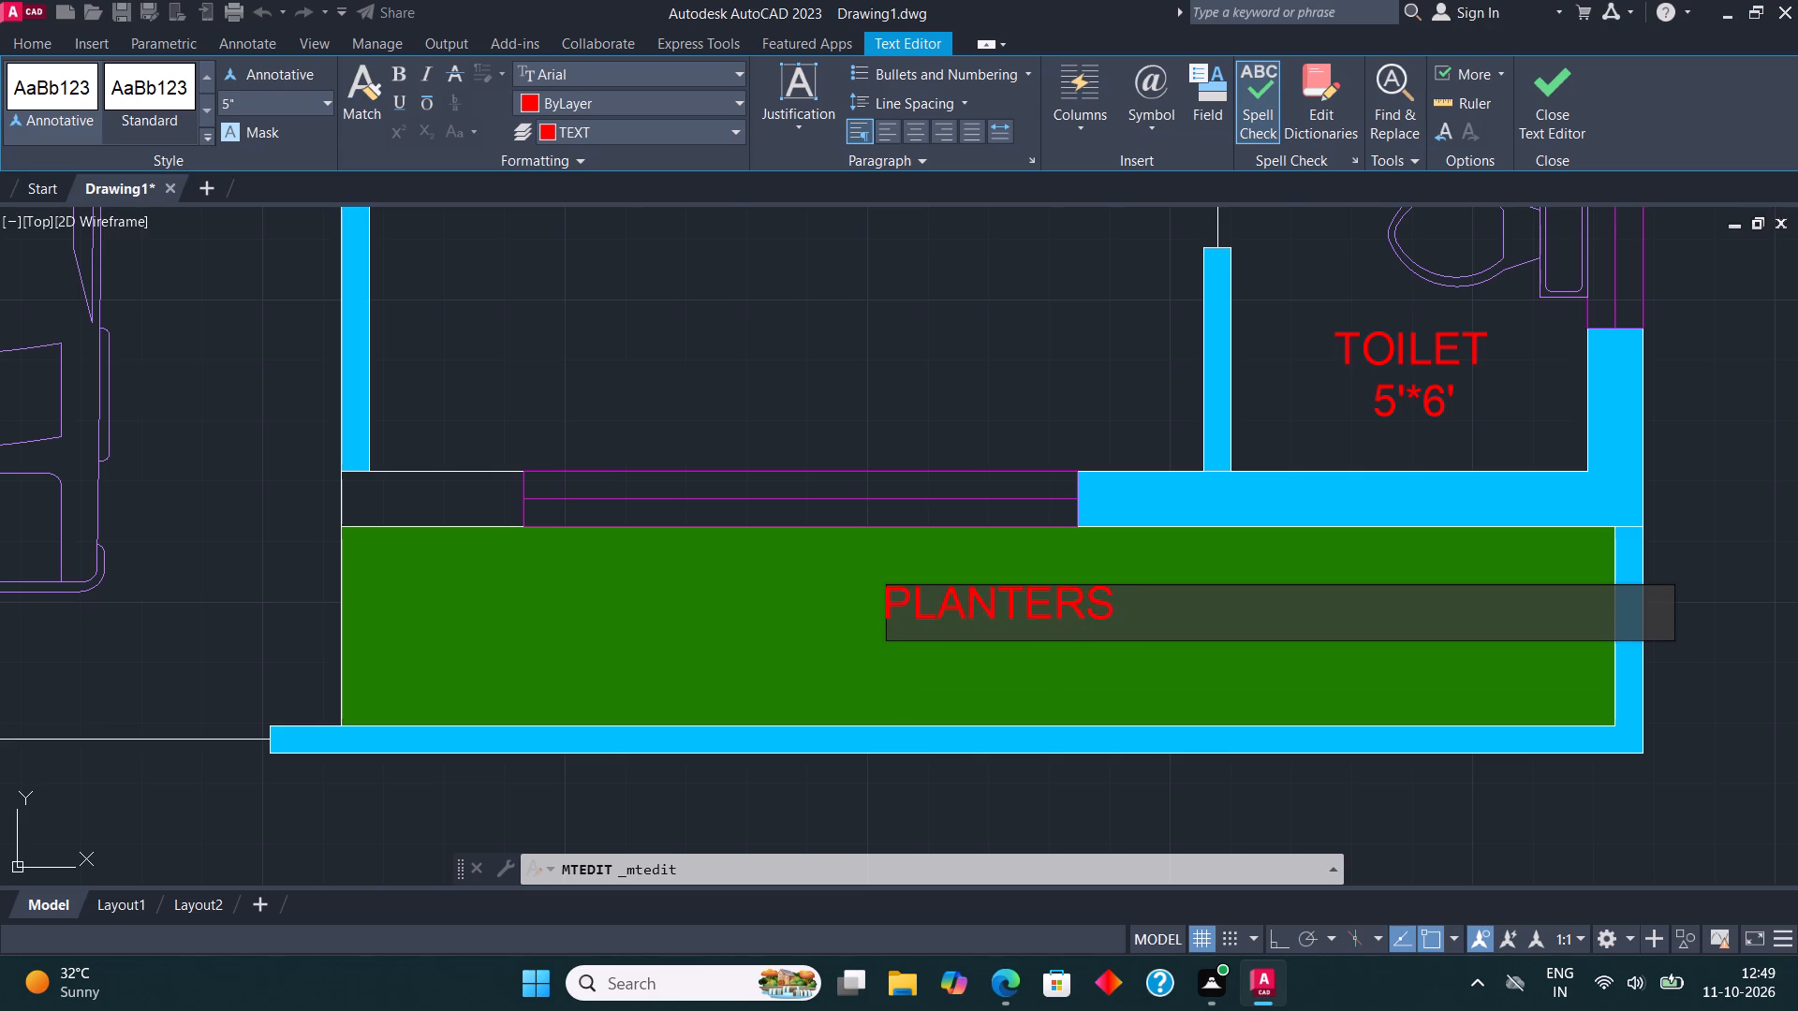
pyautogui.press('Return')
pyautogui.write('17')
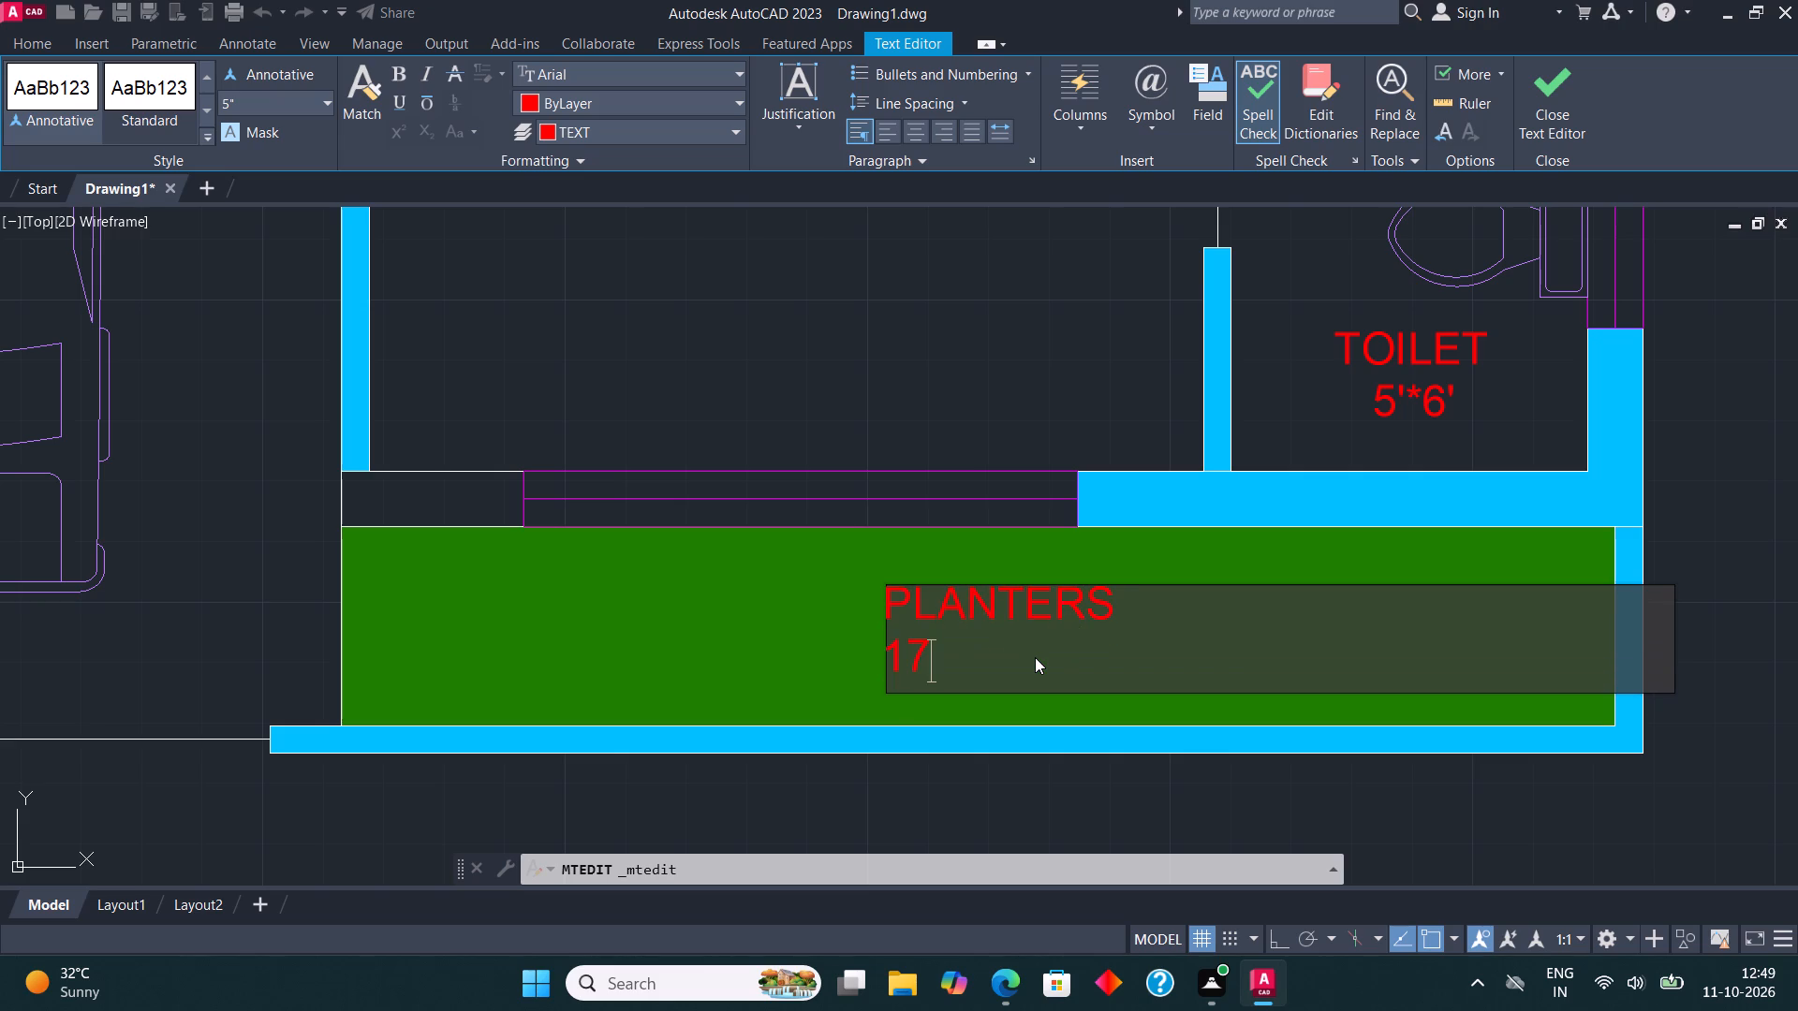
pyautogui.press("'")
pyautogui.press('9')
pyautogui.hotkey('shift', '"')
pyautogui.press('*')
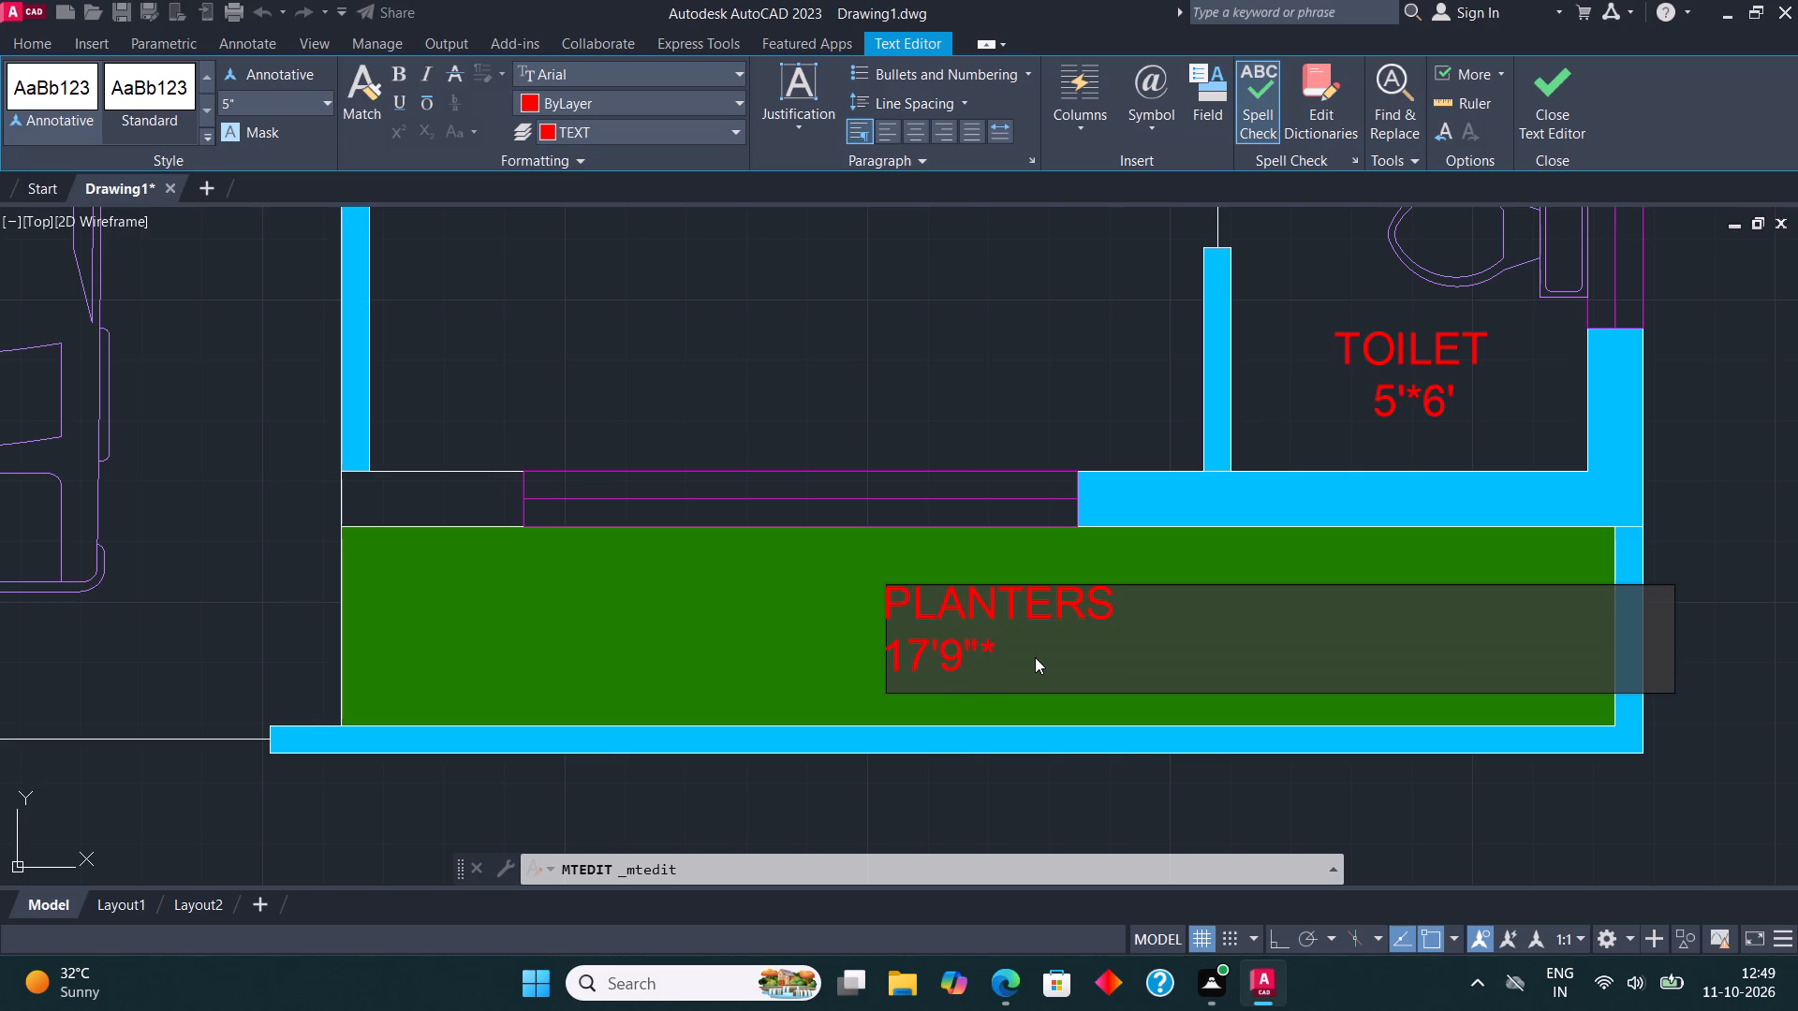
pyautogui.write('2;')
pyautogui.press('9')
pyautogui.press('BackSpace')
pyautogui.press('BackSpace')
pyautogui.press("'")
pyautogui.write('9"')
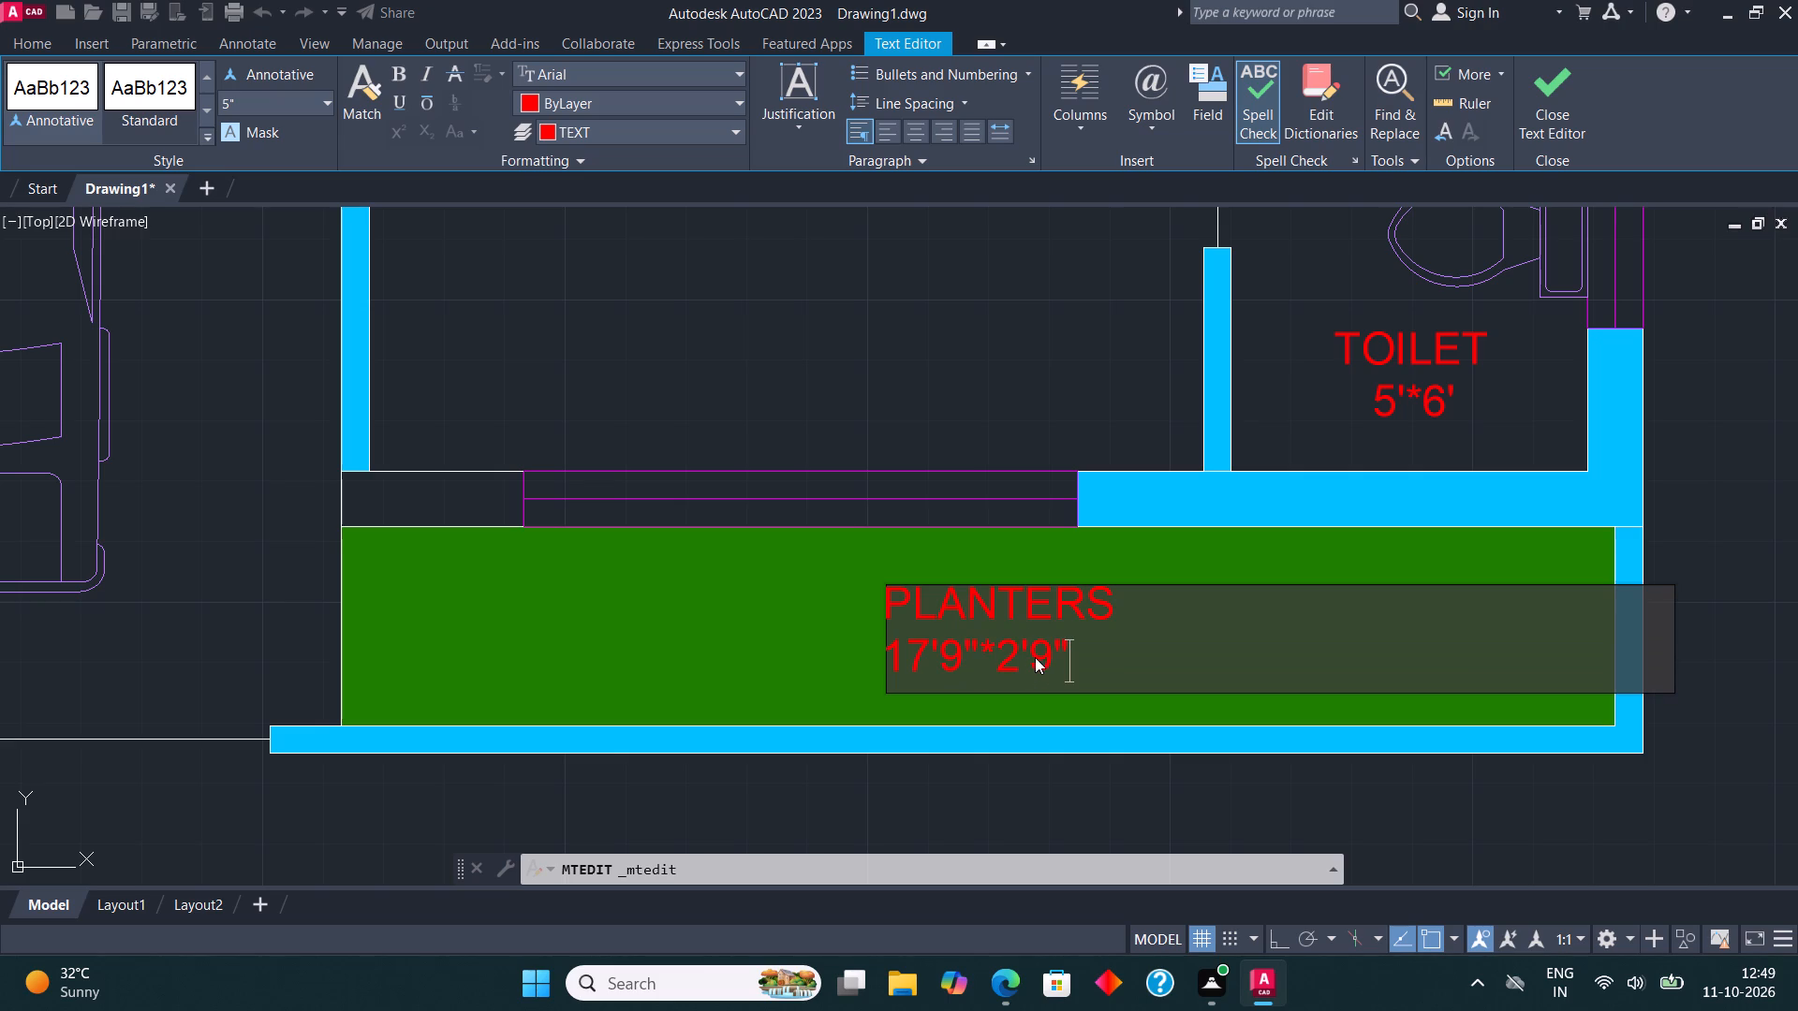
# Indent the size line of the PLANTERS label by one space and finish the text edit.
pyautogui.click(890, 652)
pyautogui.press('space')
pyautogui.press('space')
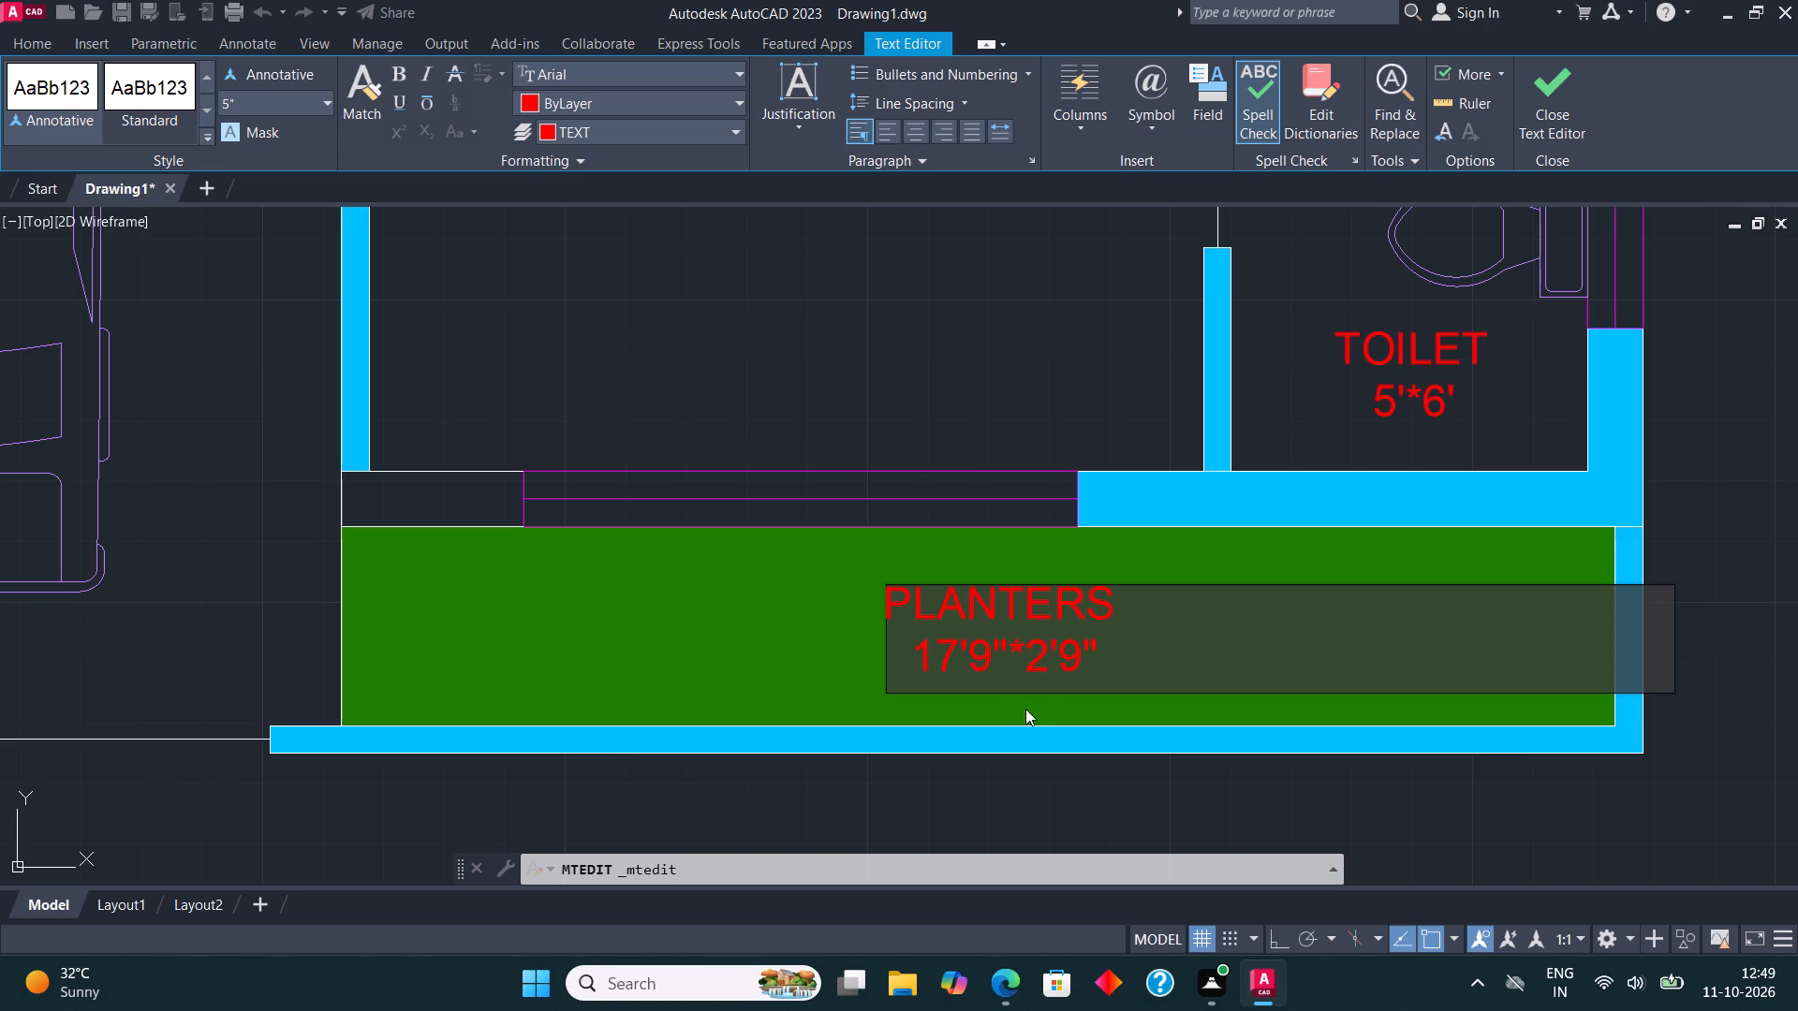
pyautogui.click(1100, 642)
pyautogui.click(910, 644)
pyautogui.press('Return')
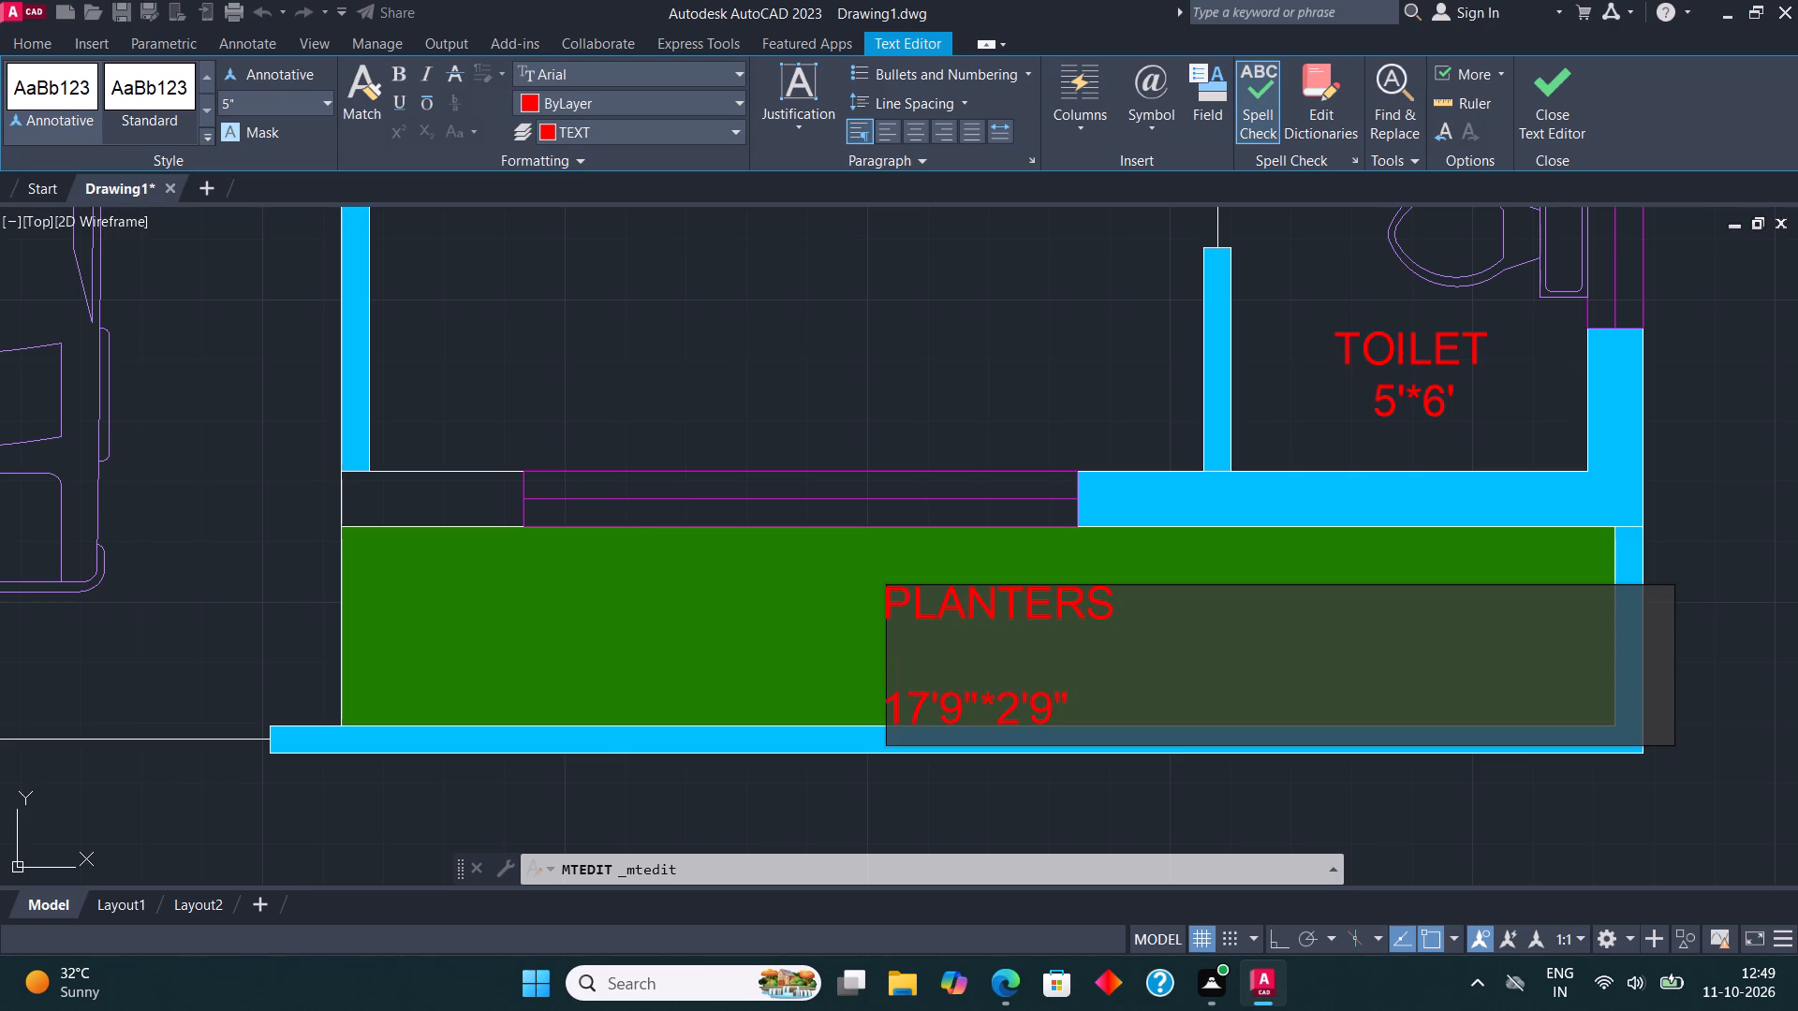
pyautogui.hotkey('ctrl', 'z')
pyautogui.hotkey('ctrl', 'z')
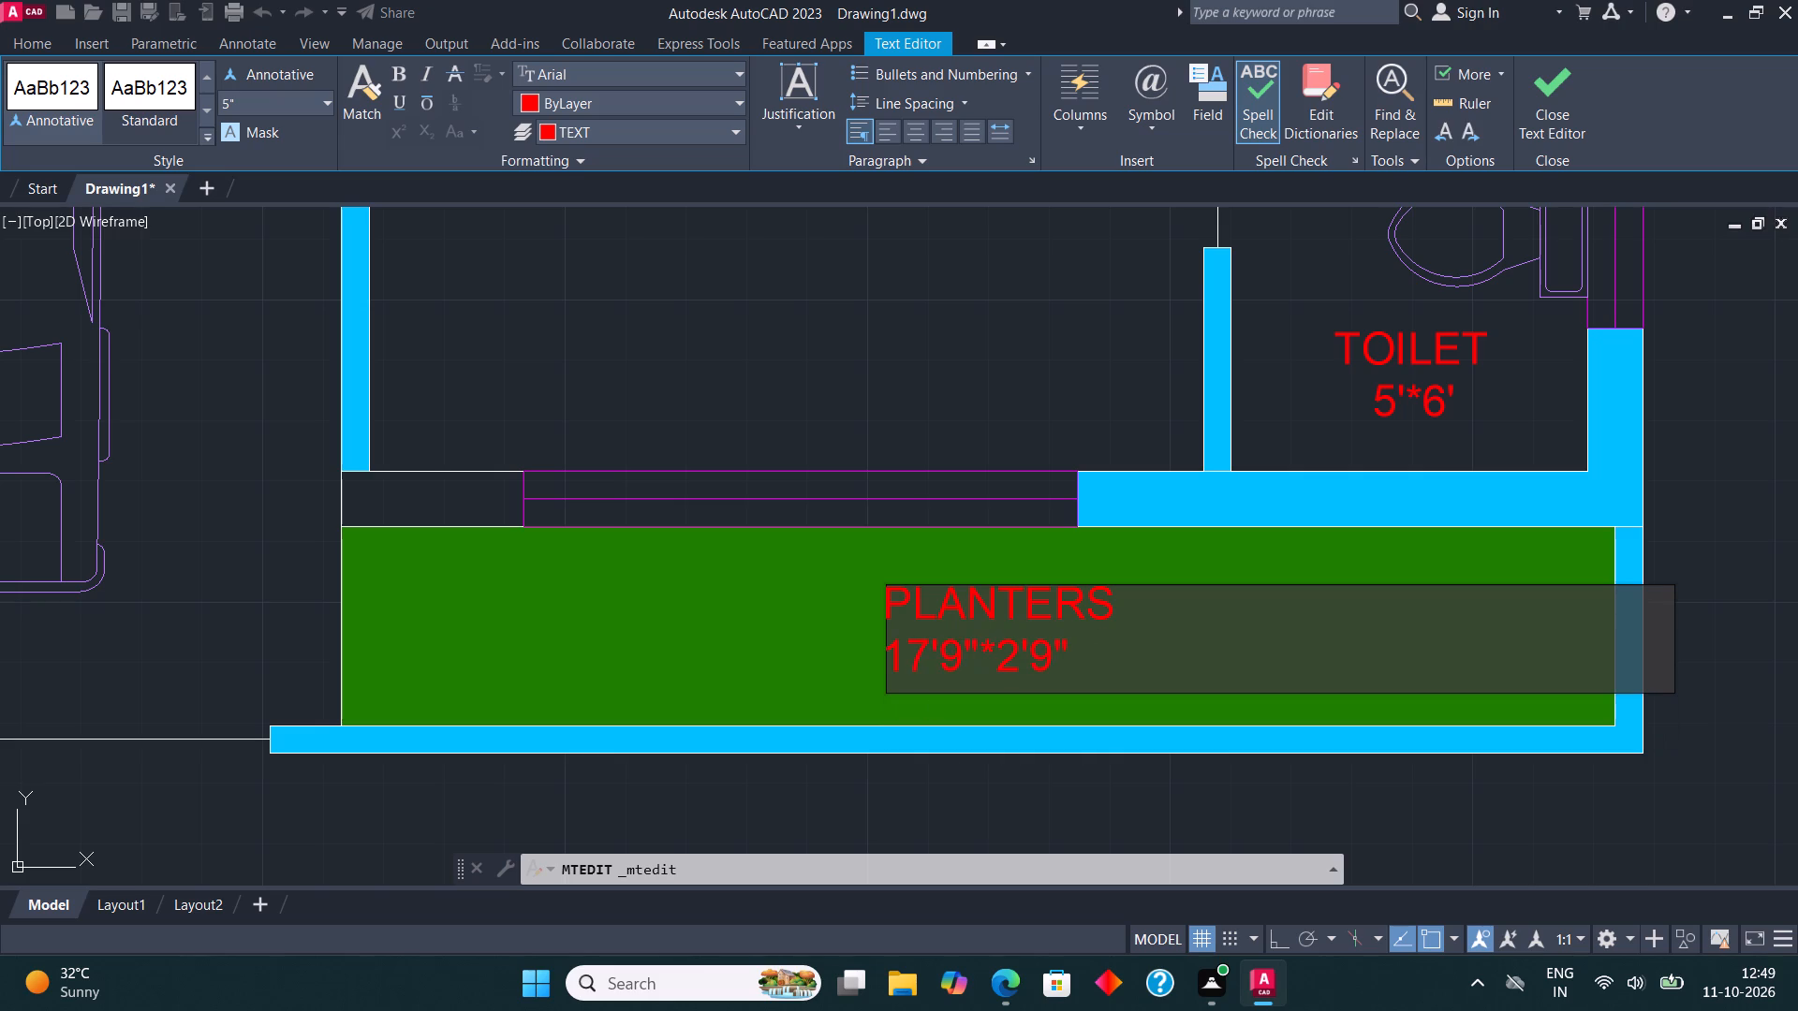
pyautogui.press('space')
pyautogui.click(1558, 86)
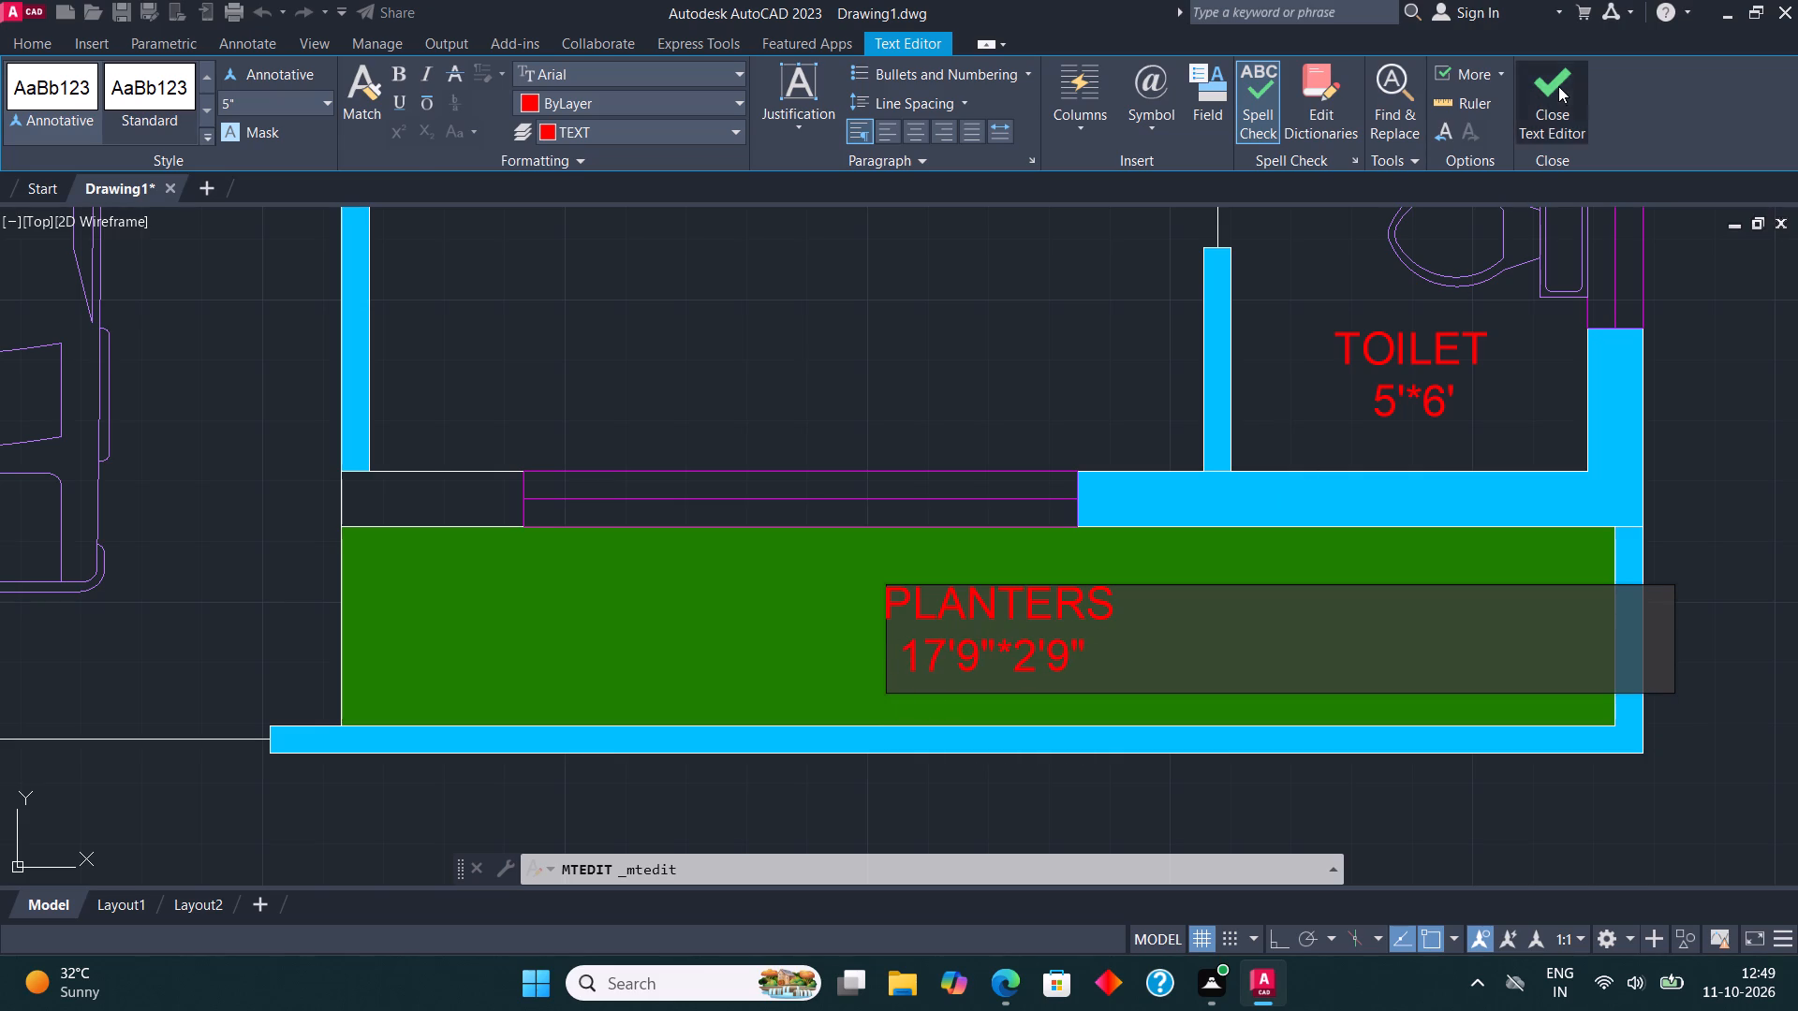
# Replace the STORE label on the car with "PARKING" and "11'4"*16'" on the line below.
pyautogui.scroll(-2, 1175, 522)
pyautogui.moveTo(1186, 536); pyautogui.dragTo(1215, 579, button='middle')
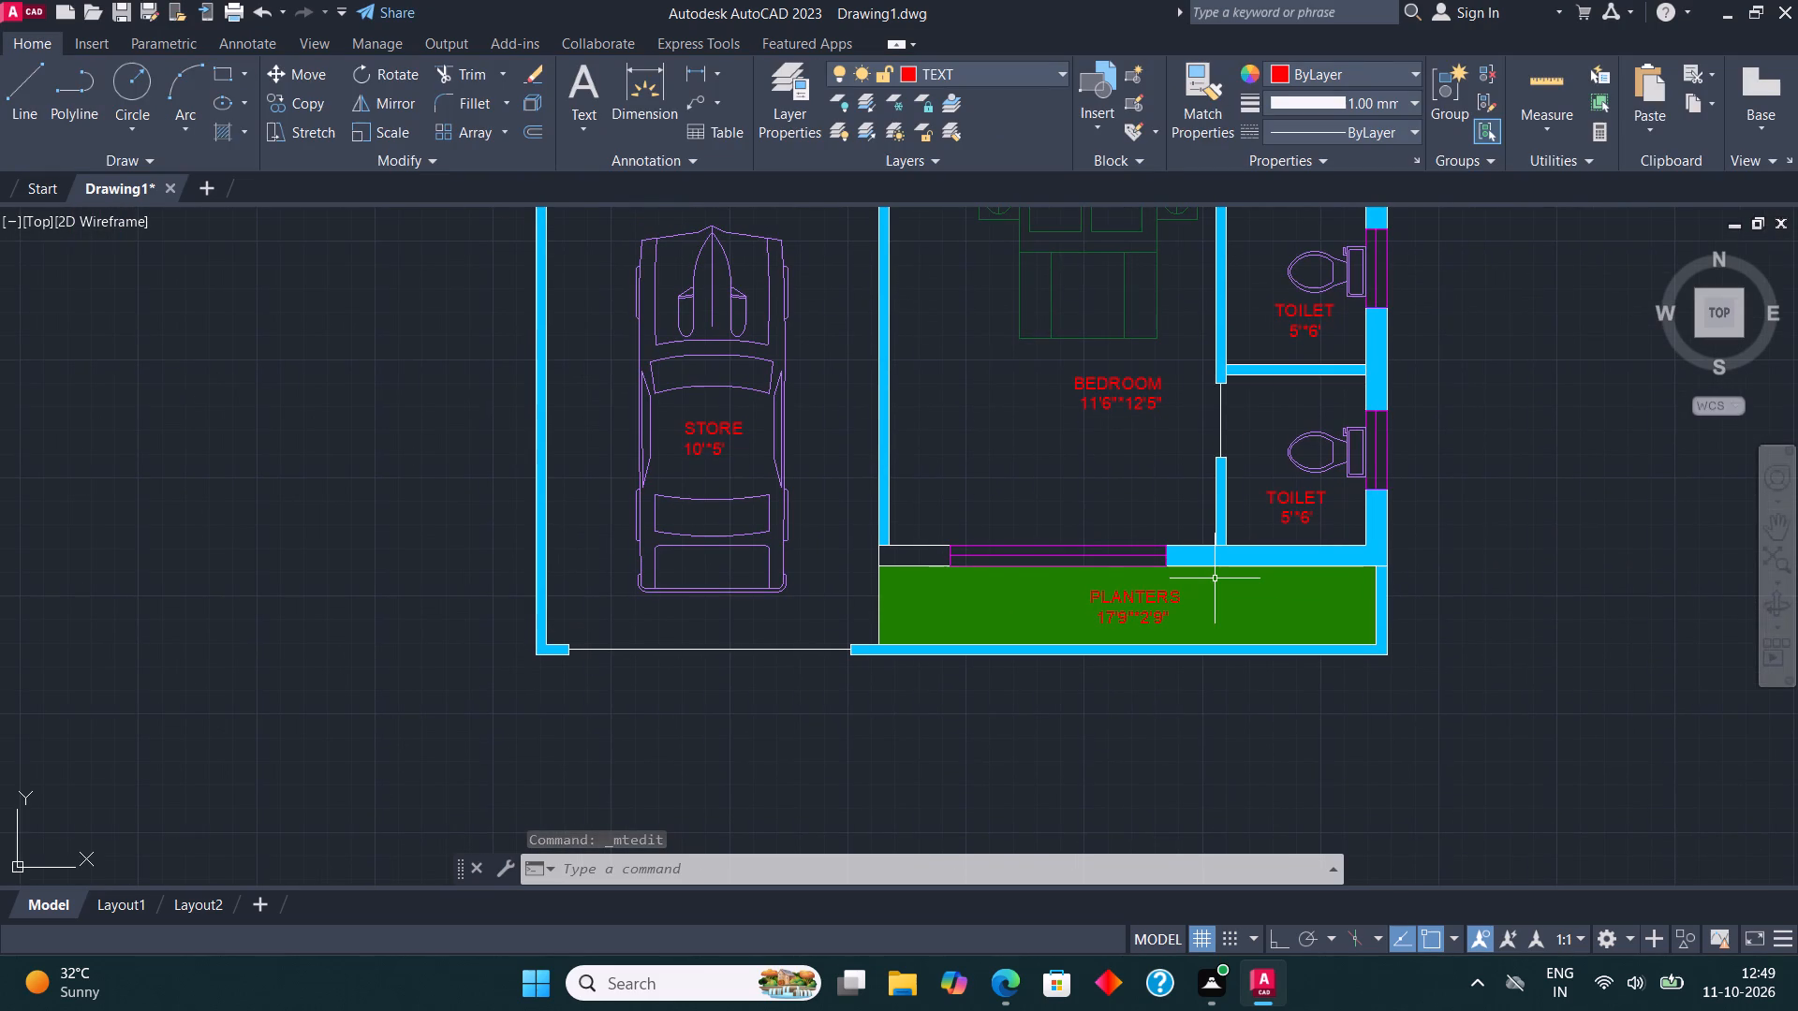
pyautogui.scroll(2, 747, 395)
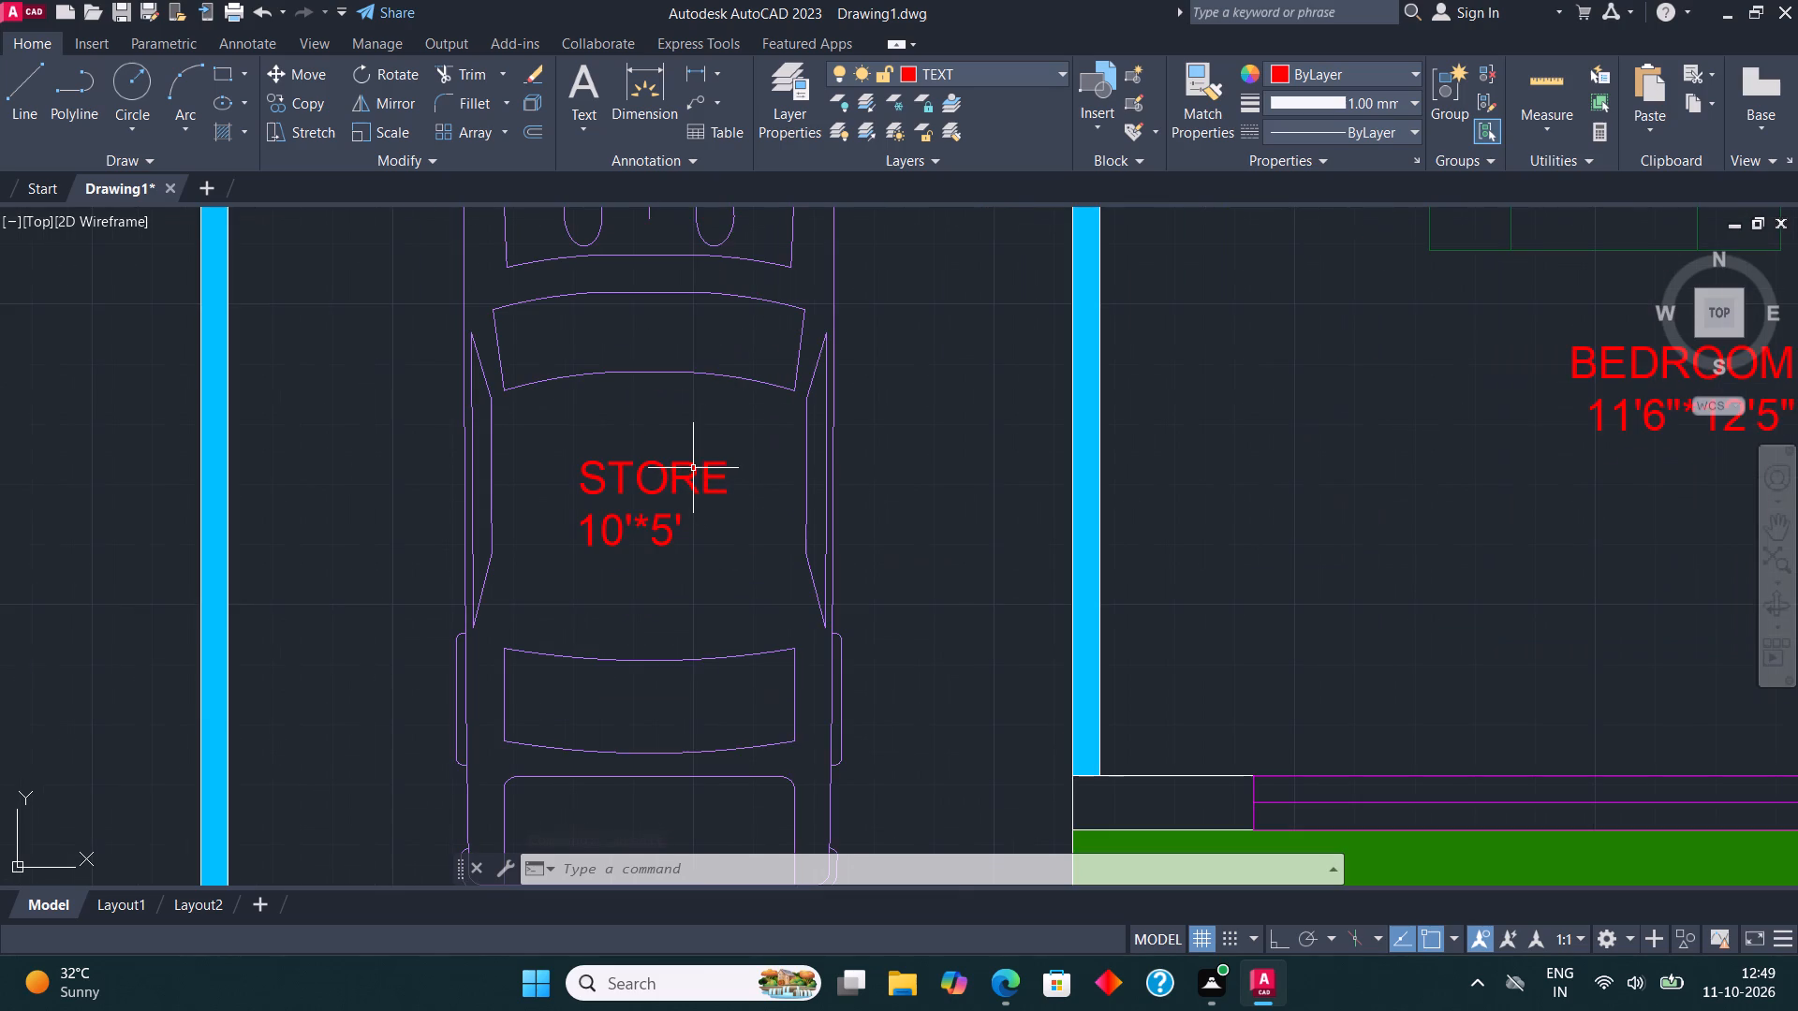
pyautogui.click(693, 468)
pyautogui.rightClick(693, 468)
pyautogui.click(798, 359)
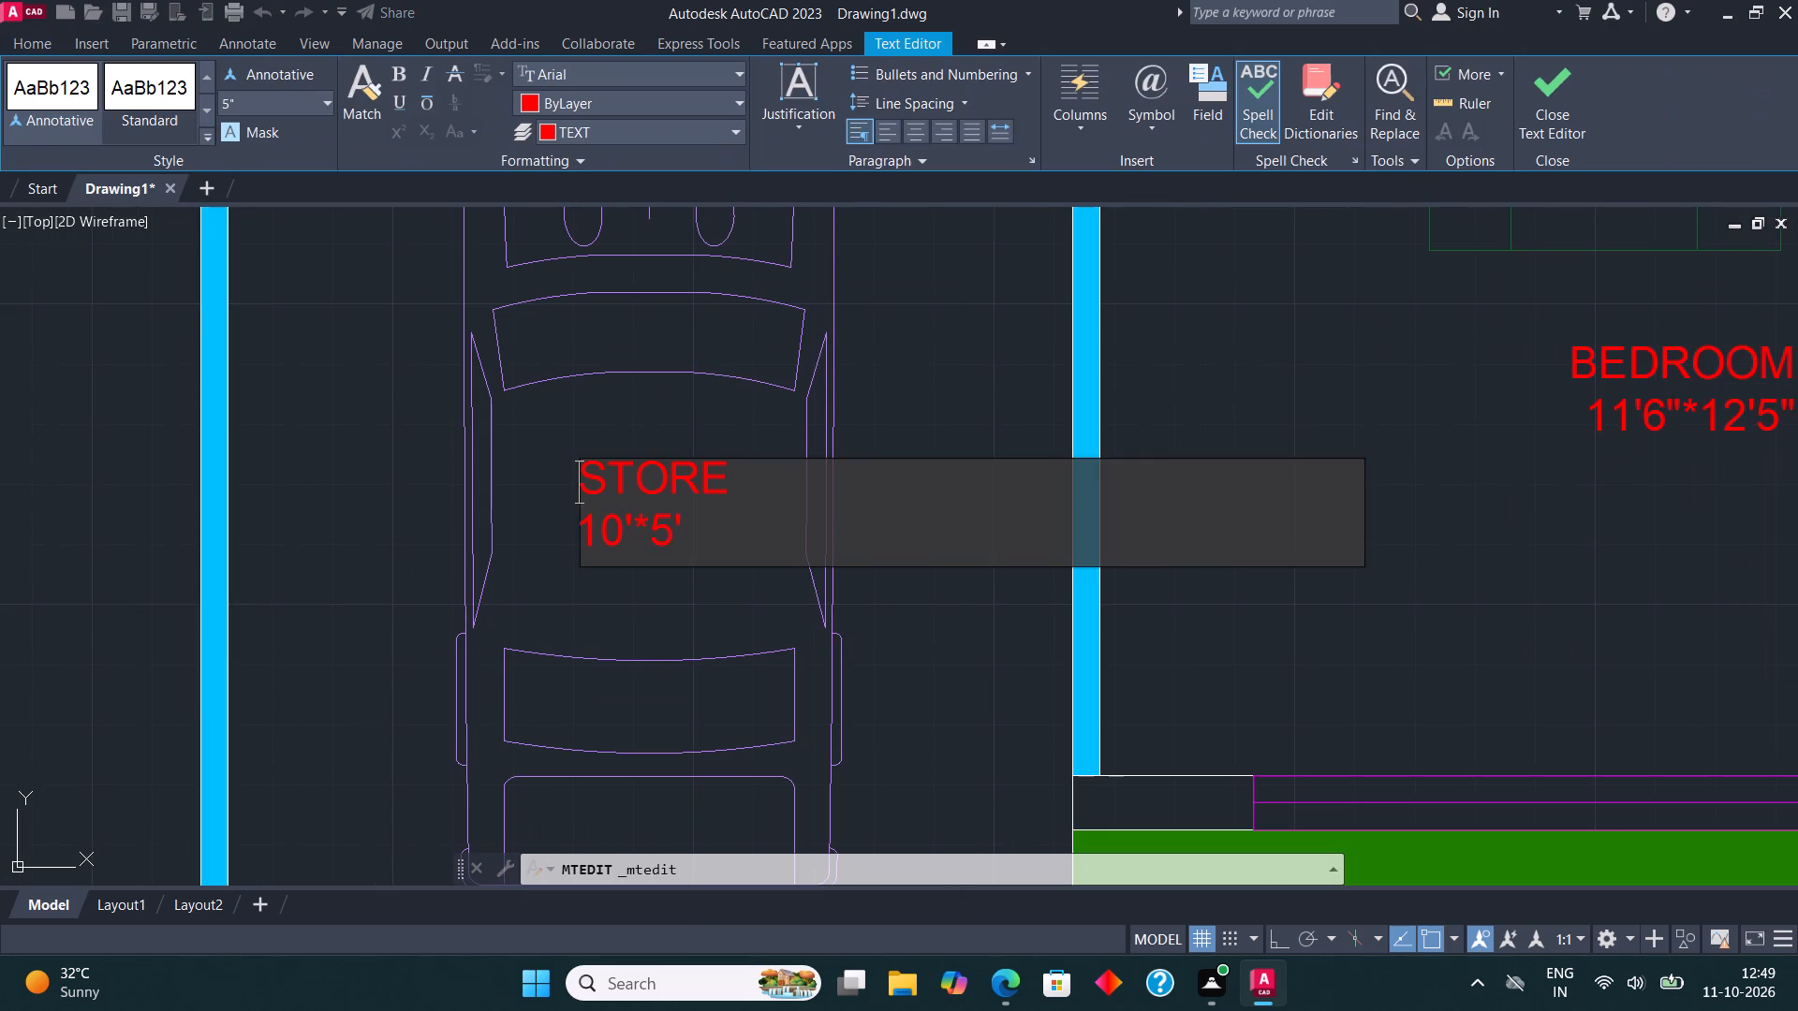
pyautogui.click(719, 525)
pyautogui.press('BackSpace')
pyautogui.press('BackSpace')
pyautogui.press('BackSpace')
pyautogui.press('BackSpace')
pyautogui.press('BackSpace')
pyautogui.press('BackSpace')
pyautogui.press('BackSpace')
pyautogui.press('BackSpace')
pyautogui.press('BackSpace')
pyautogui.press('BackSpace')
pyautogui.press('BackSpace')
pyautogui.press('BackSpace')
pyautogui.press('BackSpace')
pyautogui.press('BackSpace')
pyautogui.press('BackSpace')
pyautogui.press('BackSpace')
pyautogui.press('BackSpace')
pyautogui.press('BackSpace')
pyautogui.press('BackSpace')
pyautogui.press('BackSpace')
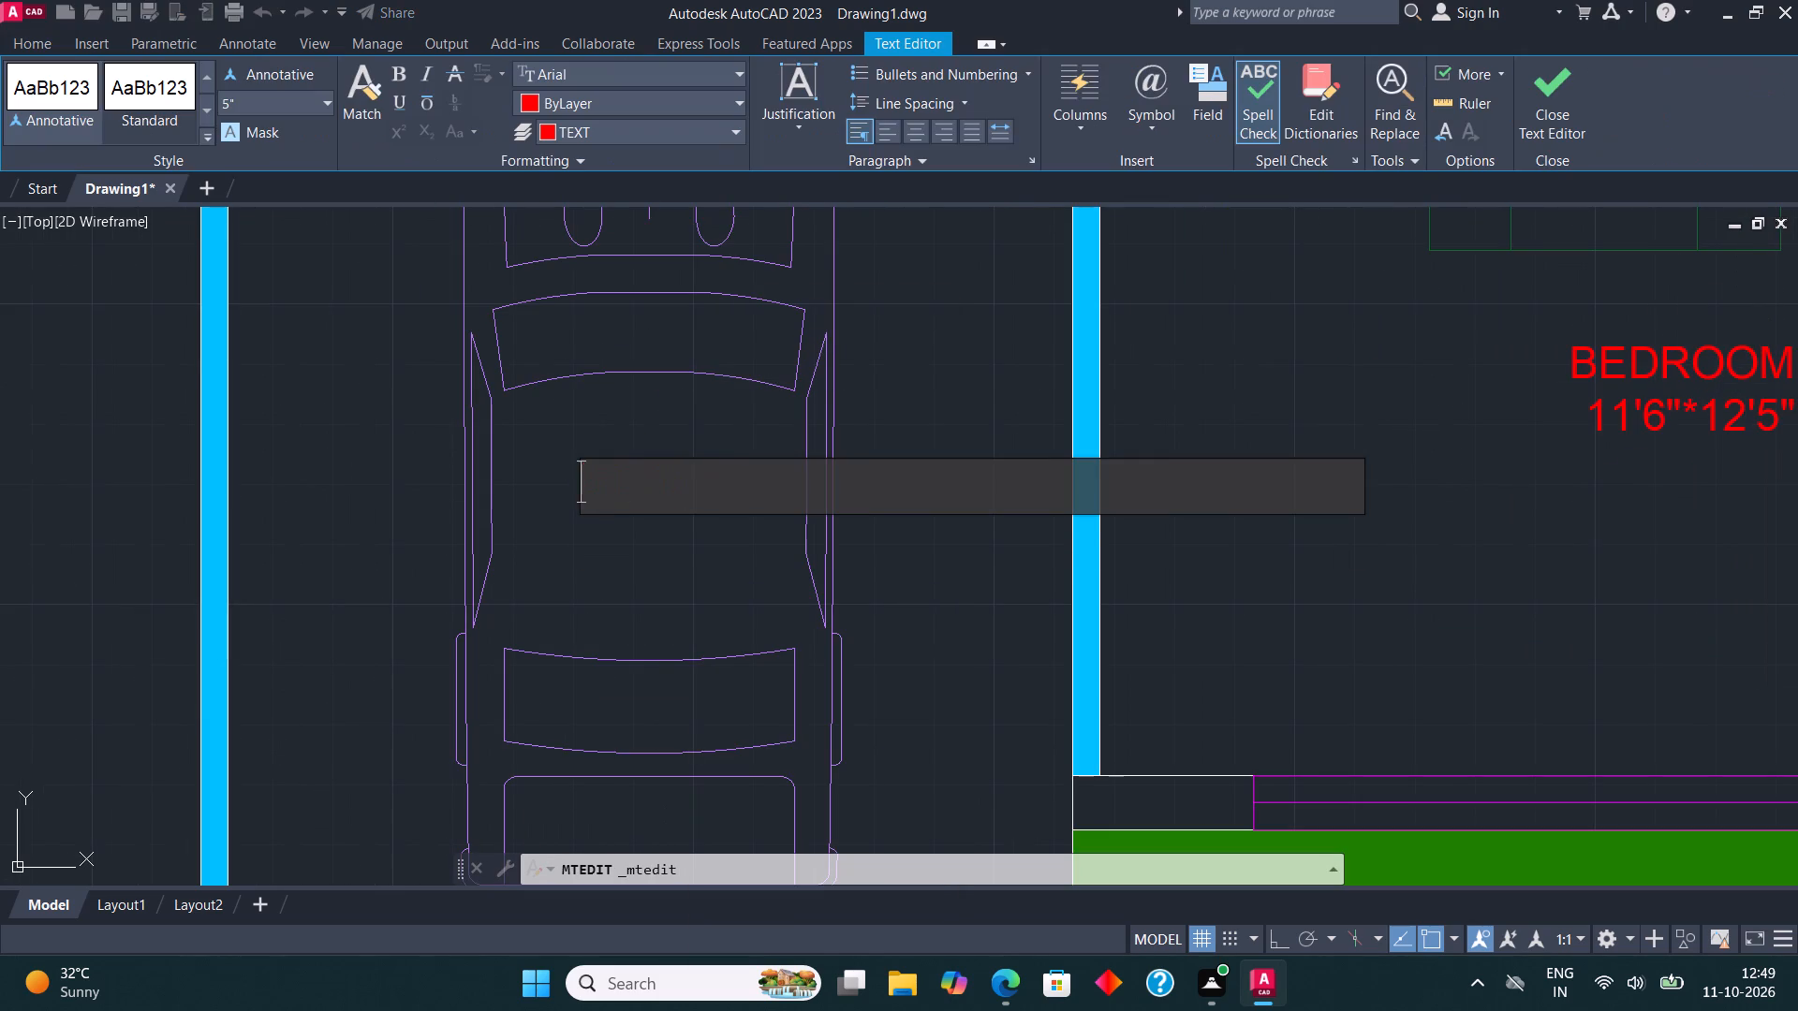
pyautogui.write('PARKING')
pyautogui.press('Return')
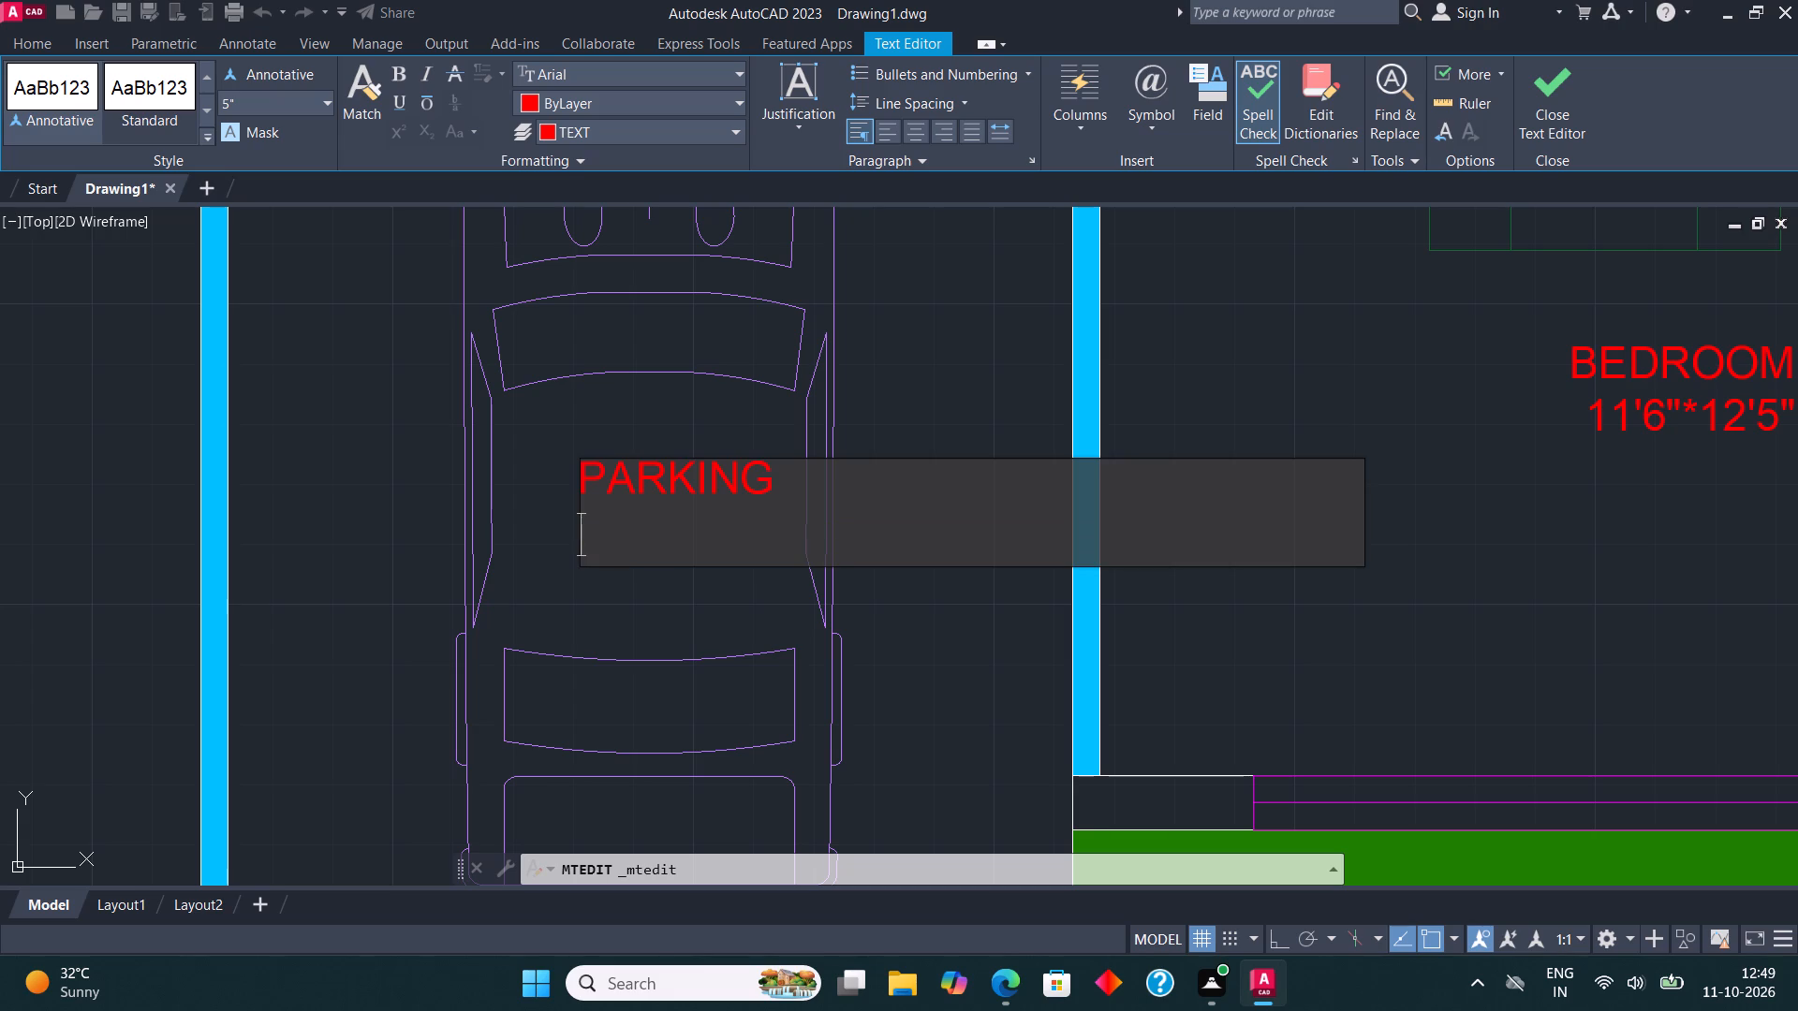
pyautogui.write('11\'4"-')
pyautogui.press('Delete')
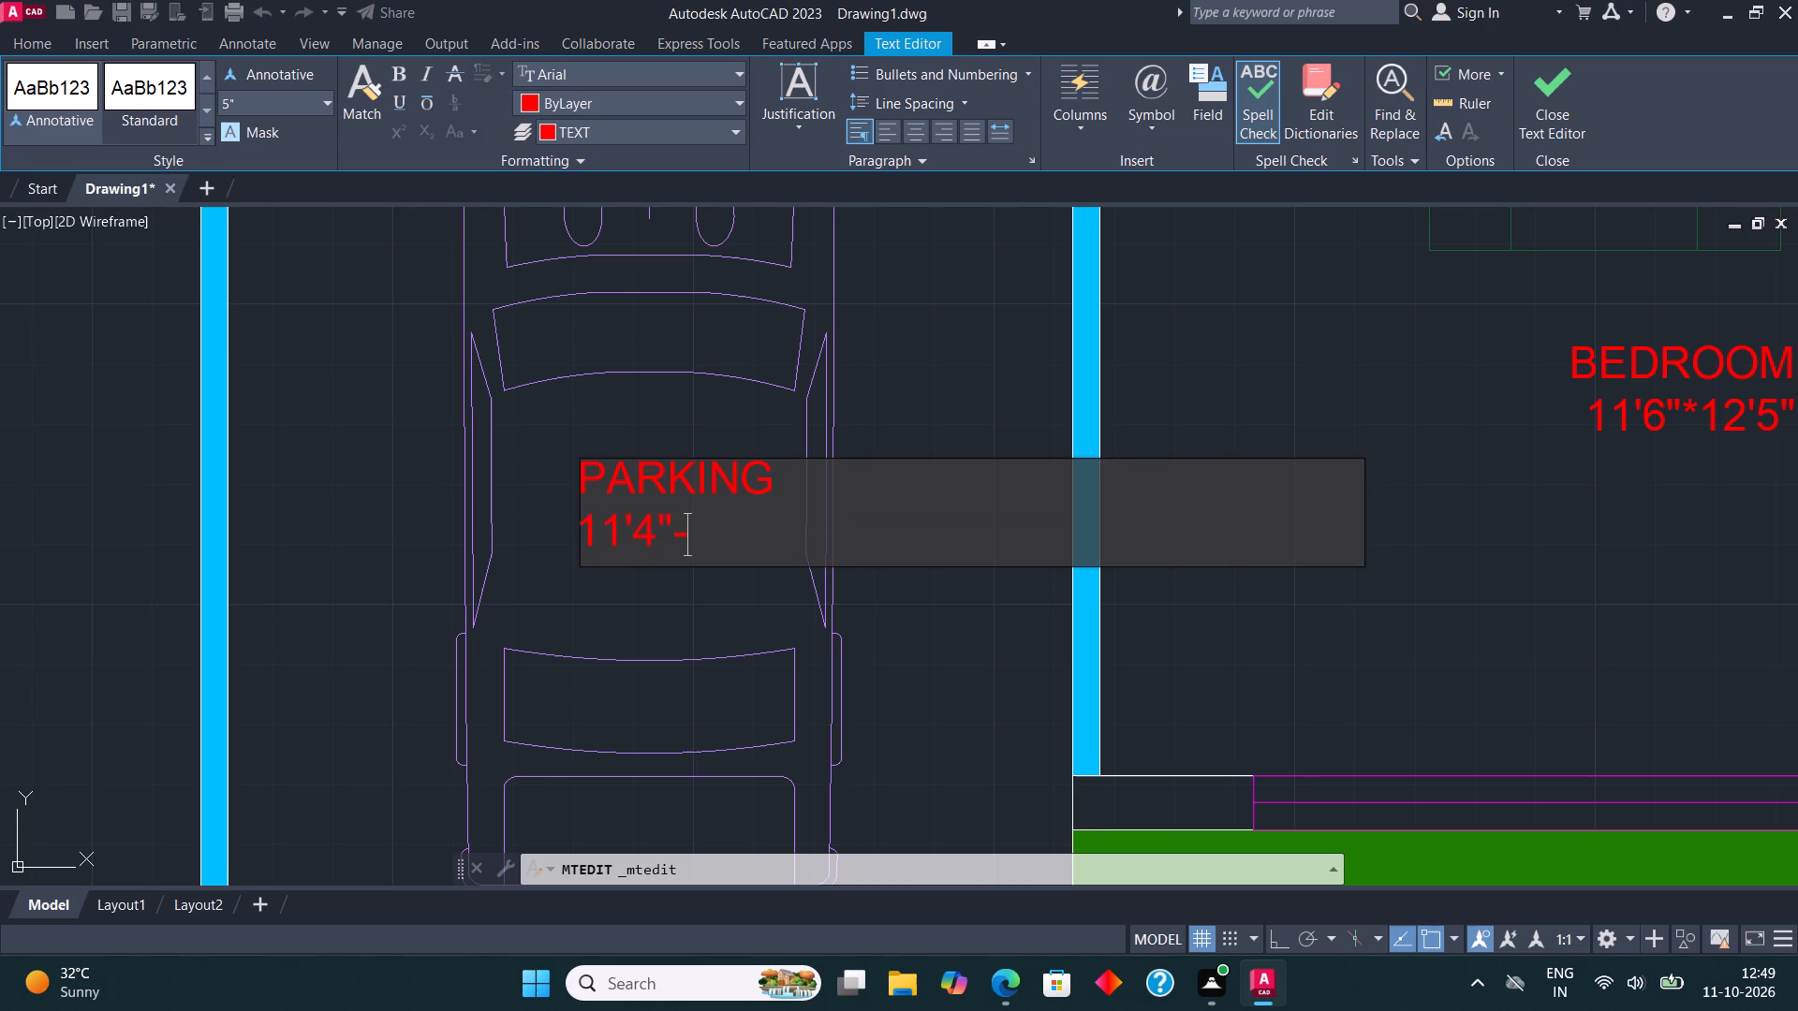
pyautogui.press('BackSpace')
pyautogui.press('BackSpace')
pyautogui.hotkey('shift', '"')
pyautogui.write("*16'")
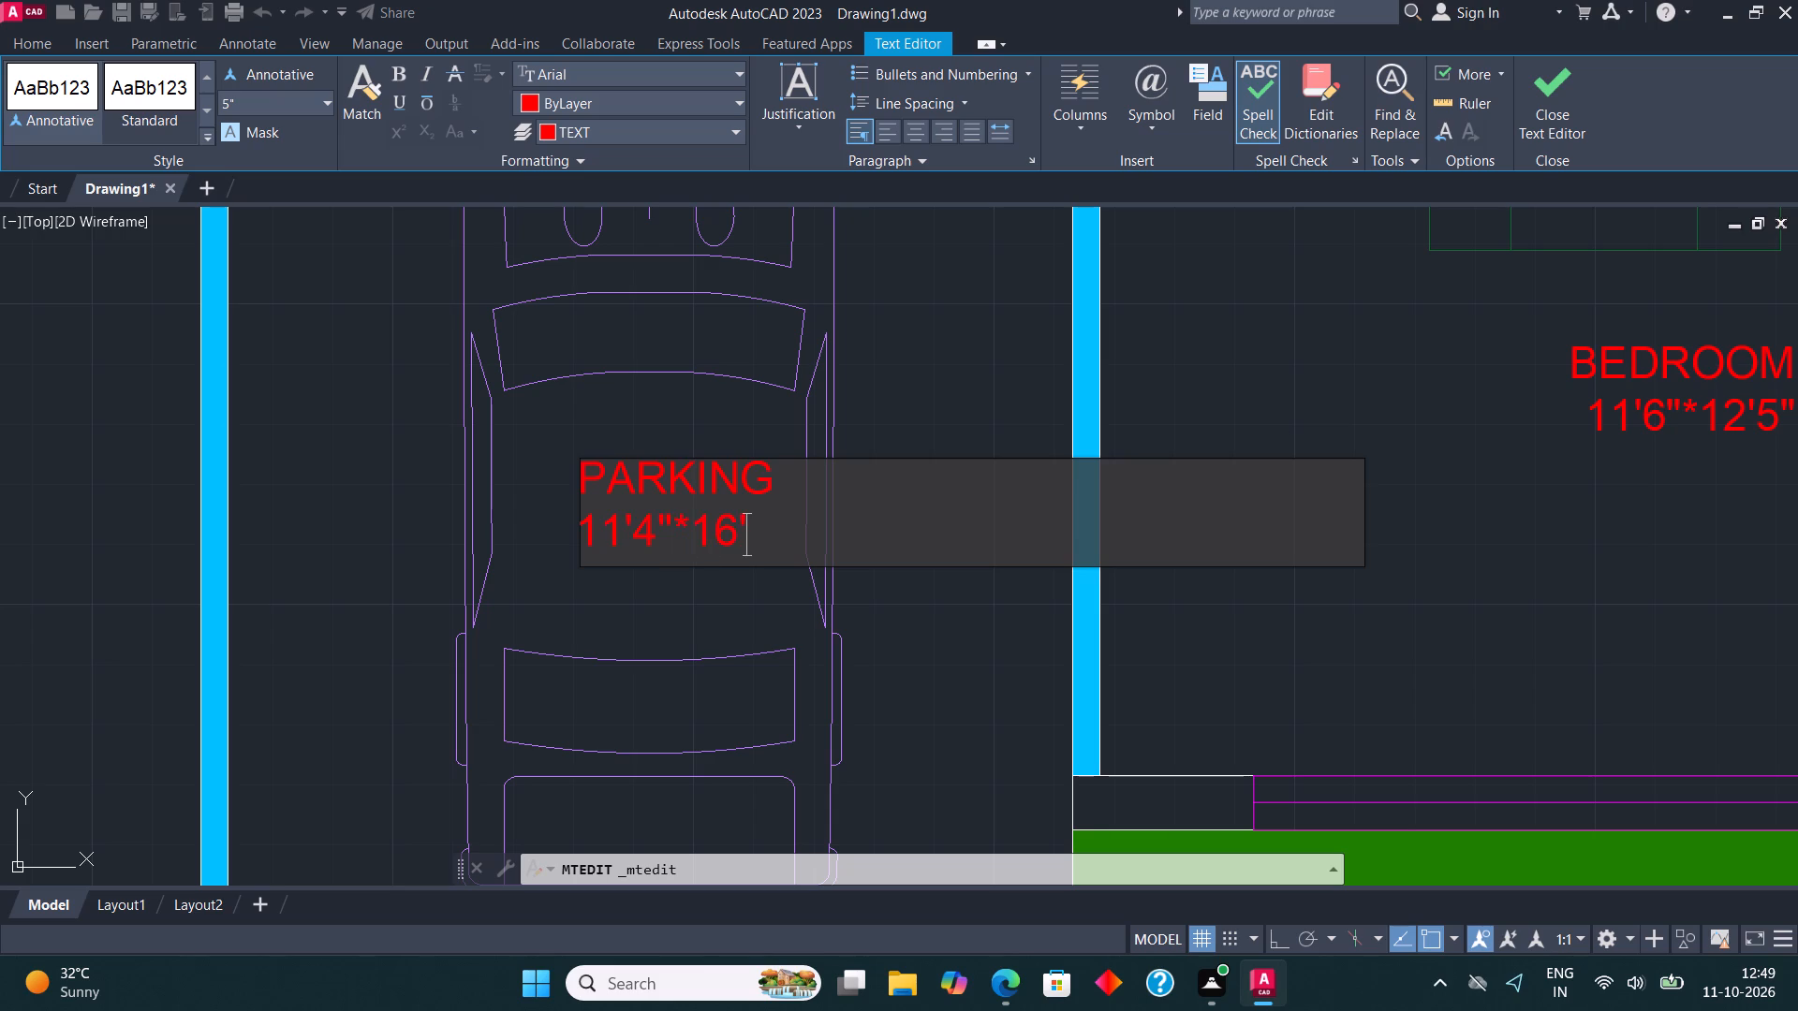
pyautogui.click(1565, 91)
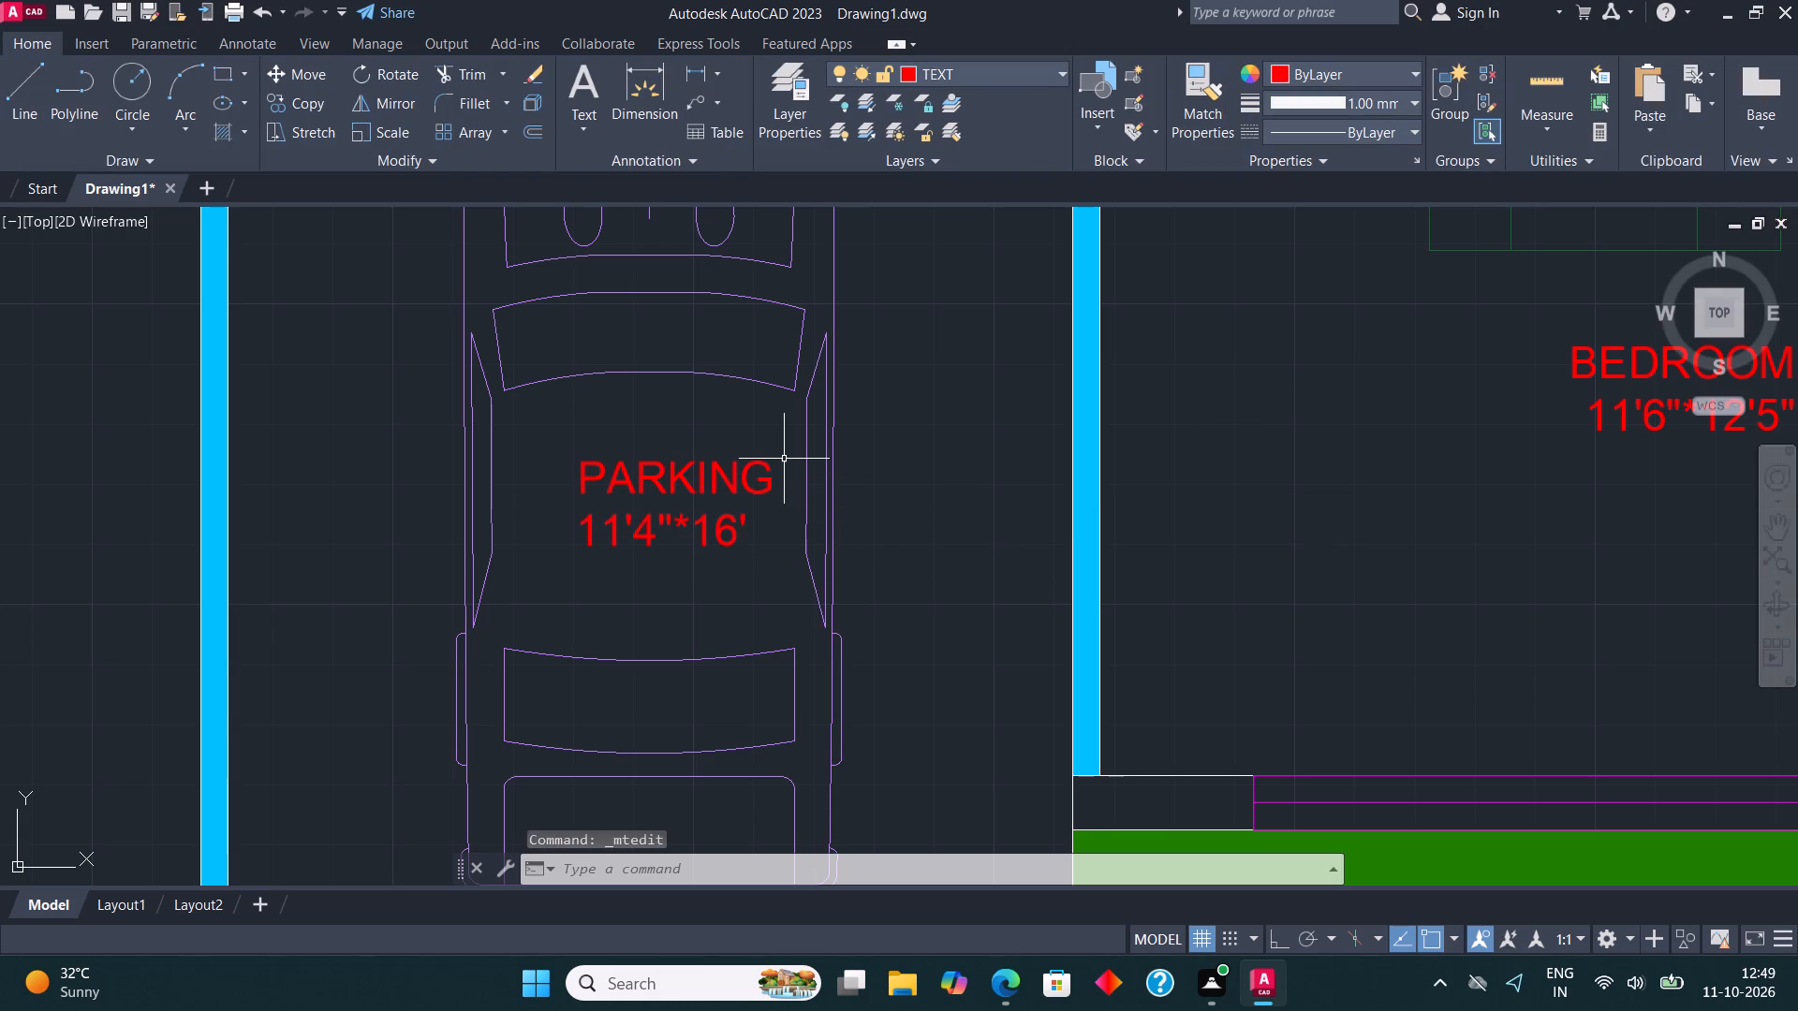
# Copy the PARKING label to just below the gate line at the front opening of the parking area.
pyautogui.scroll(-2, 782, 455)
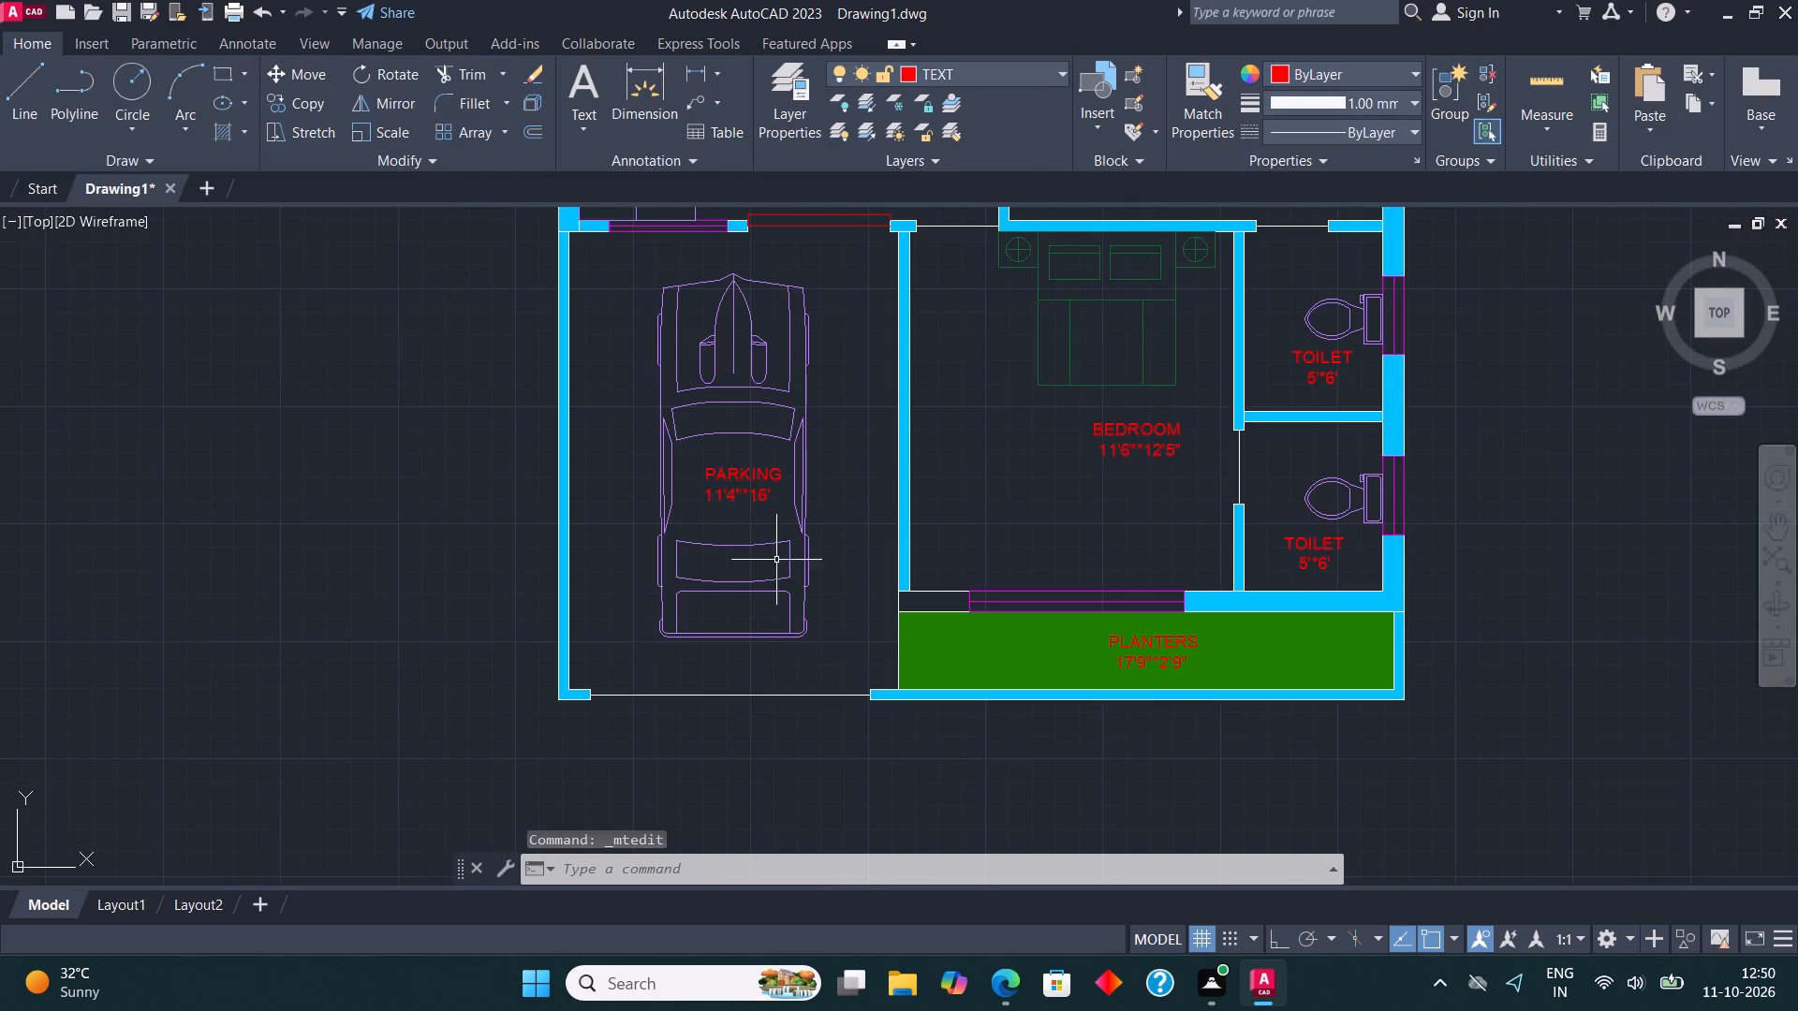
pyautogui.scroll(1, 757, 544)
pyautogui.click(712, 454)
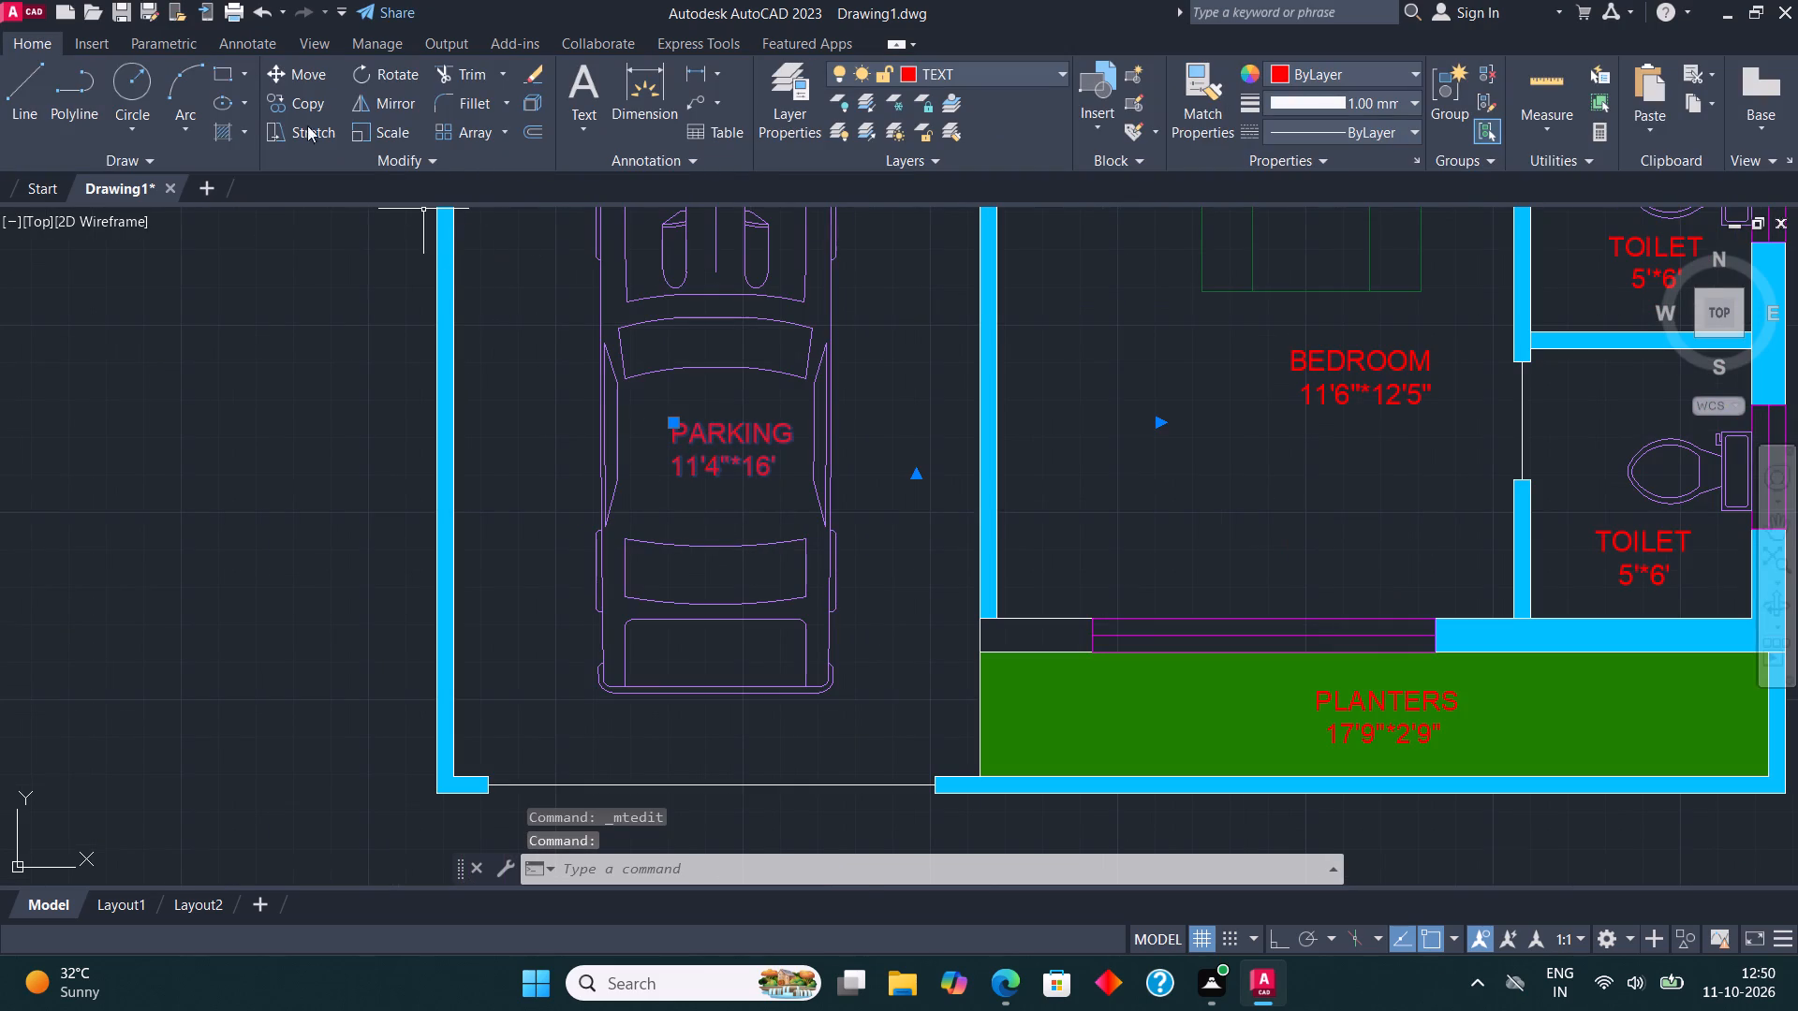
pyautogui.click(318, 101)
pyautogui.click(724, 440)
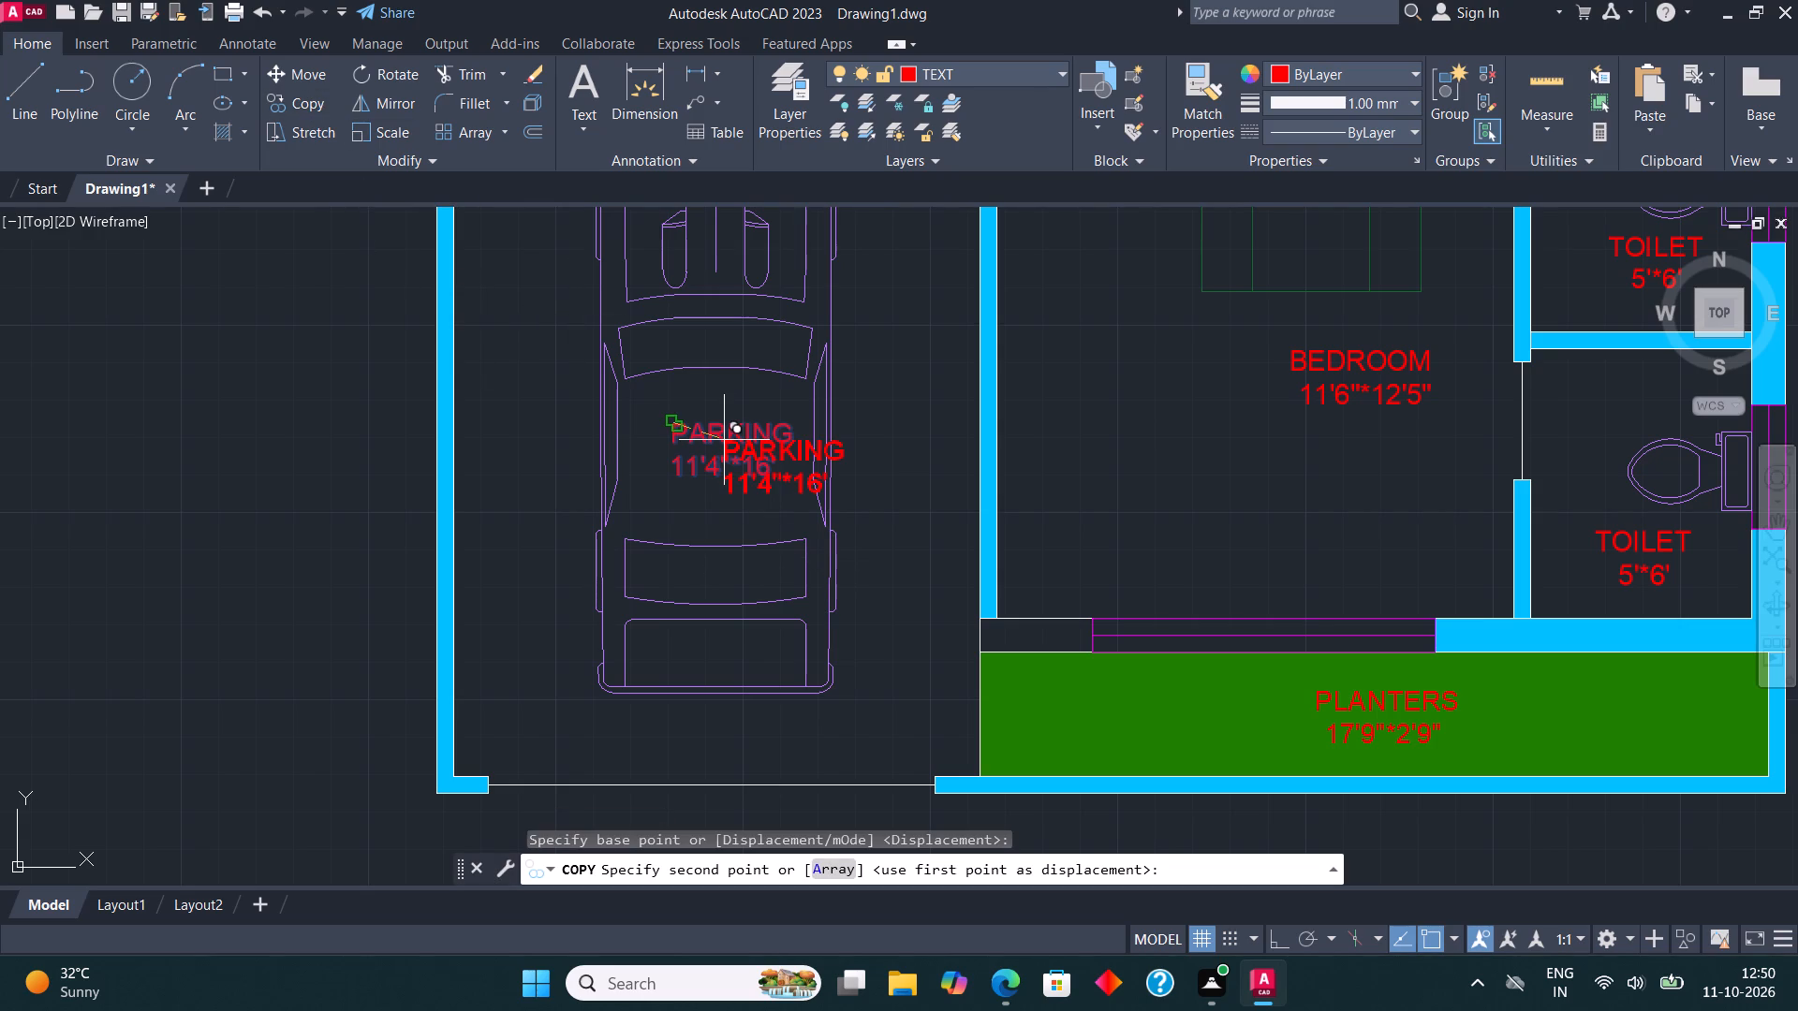
pyautogui.scroll(-1, 724, 440)
pyautogui.scroll(3, 671, 657)
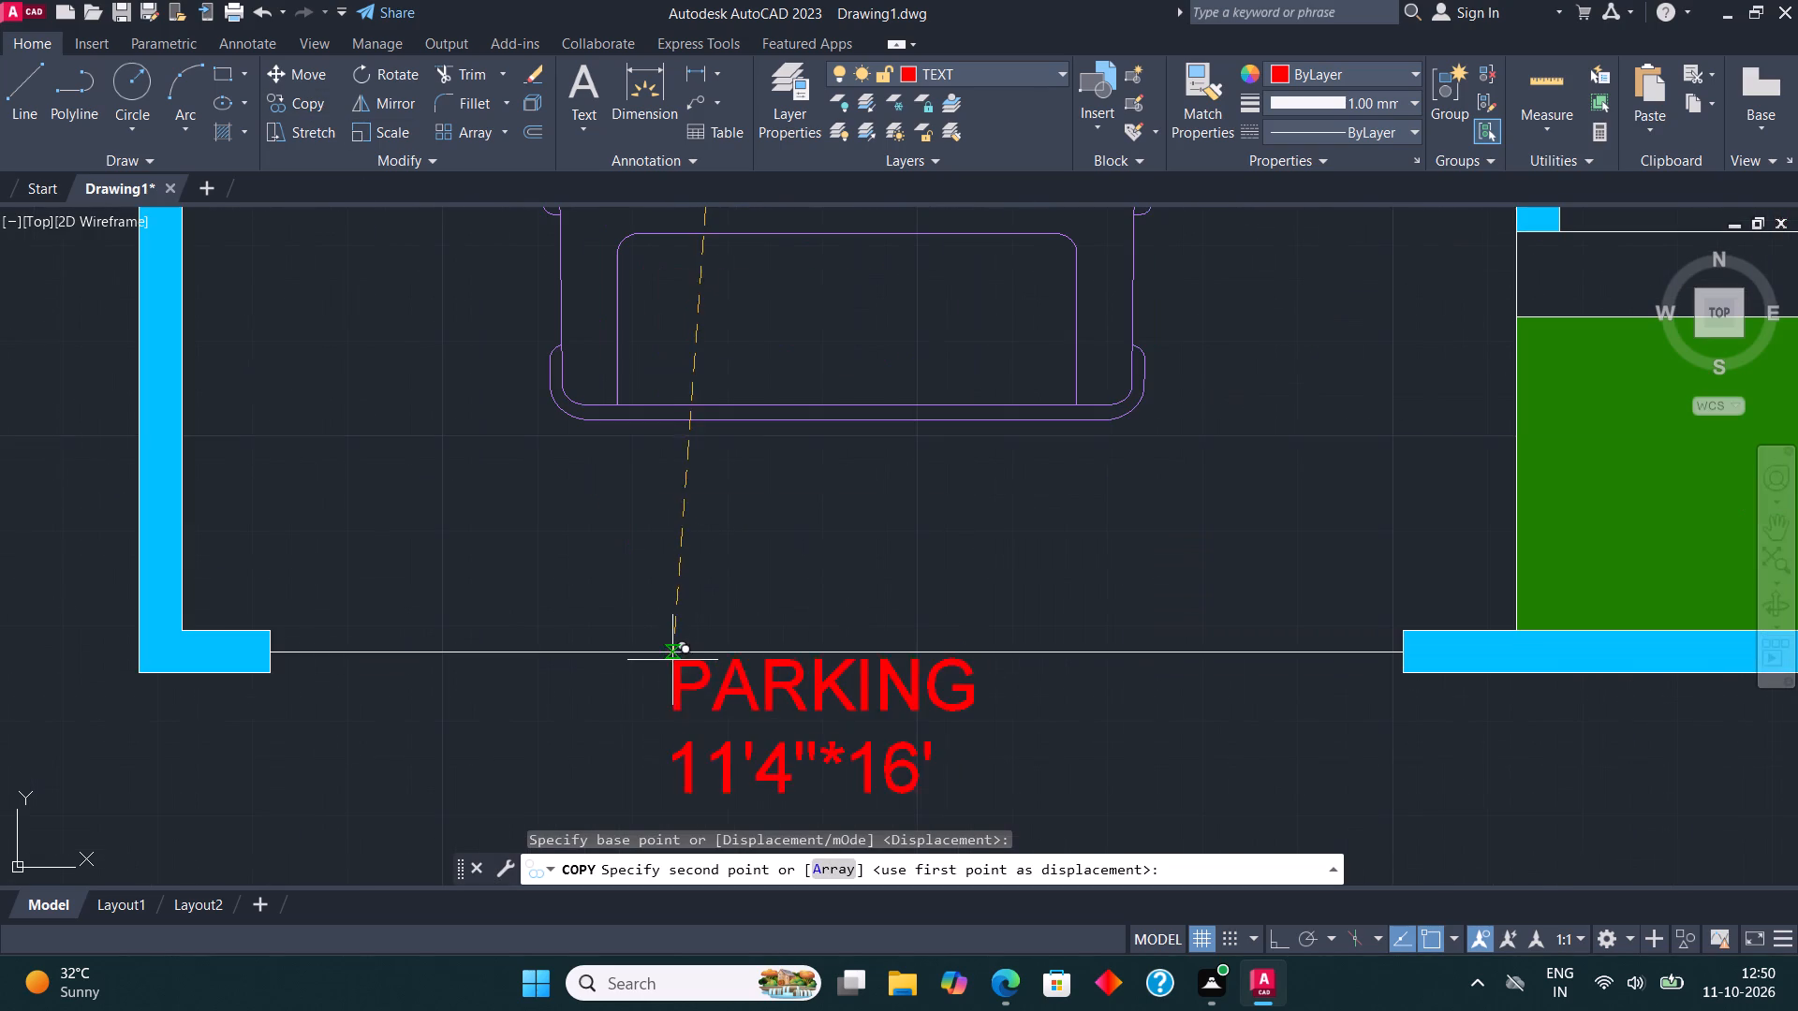
pyautogui.click(683, 667)
pyautogui.press('Escape')
# Replace the copied PARKING label below the gate line with the single line "MAIN GATE".
pyautogui.click(697, 667)
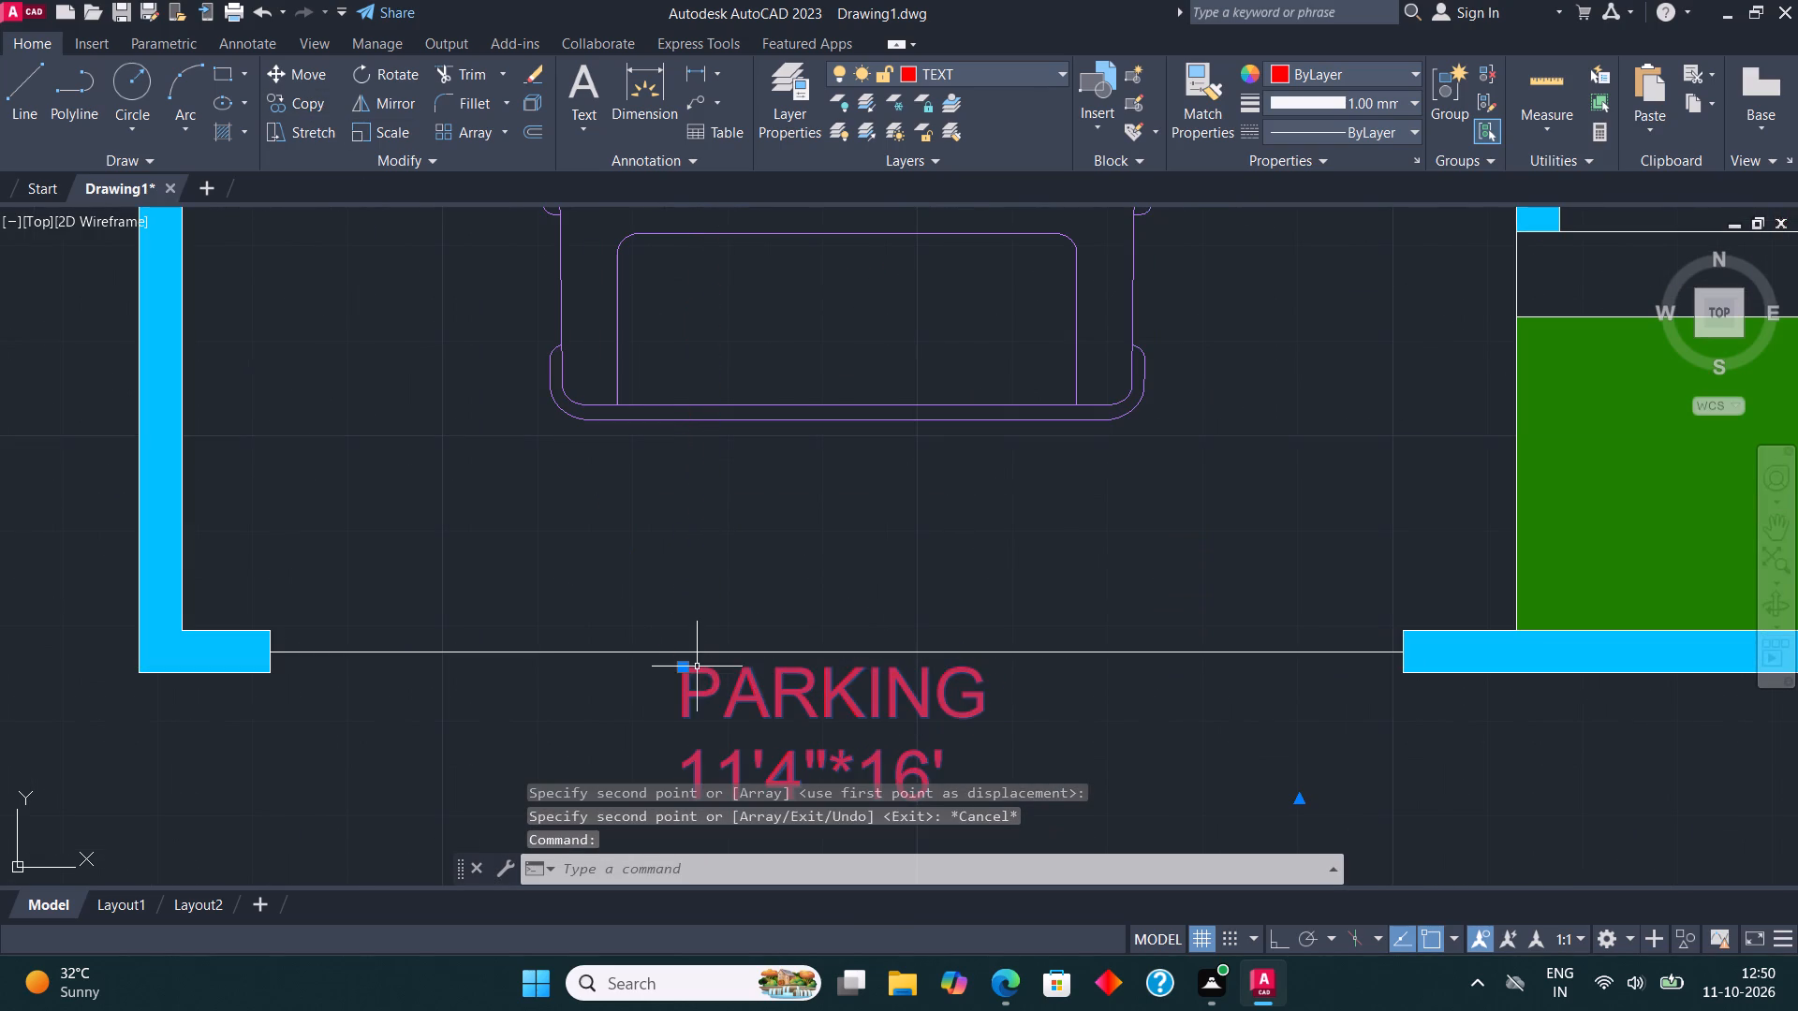
pyautogui.rightClick(697, 667)
pyautogui.click(800, 66)
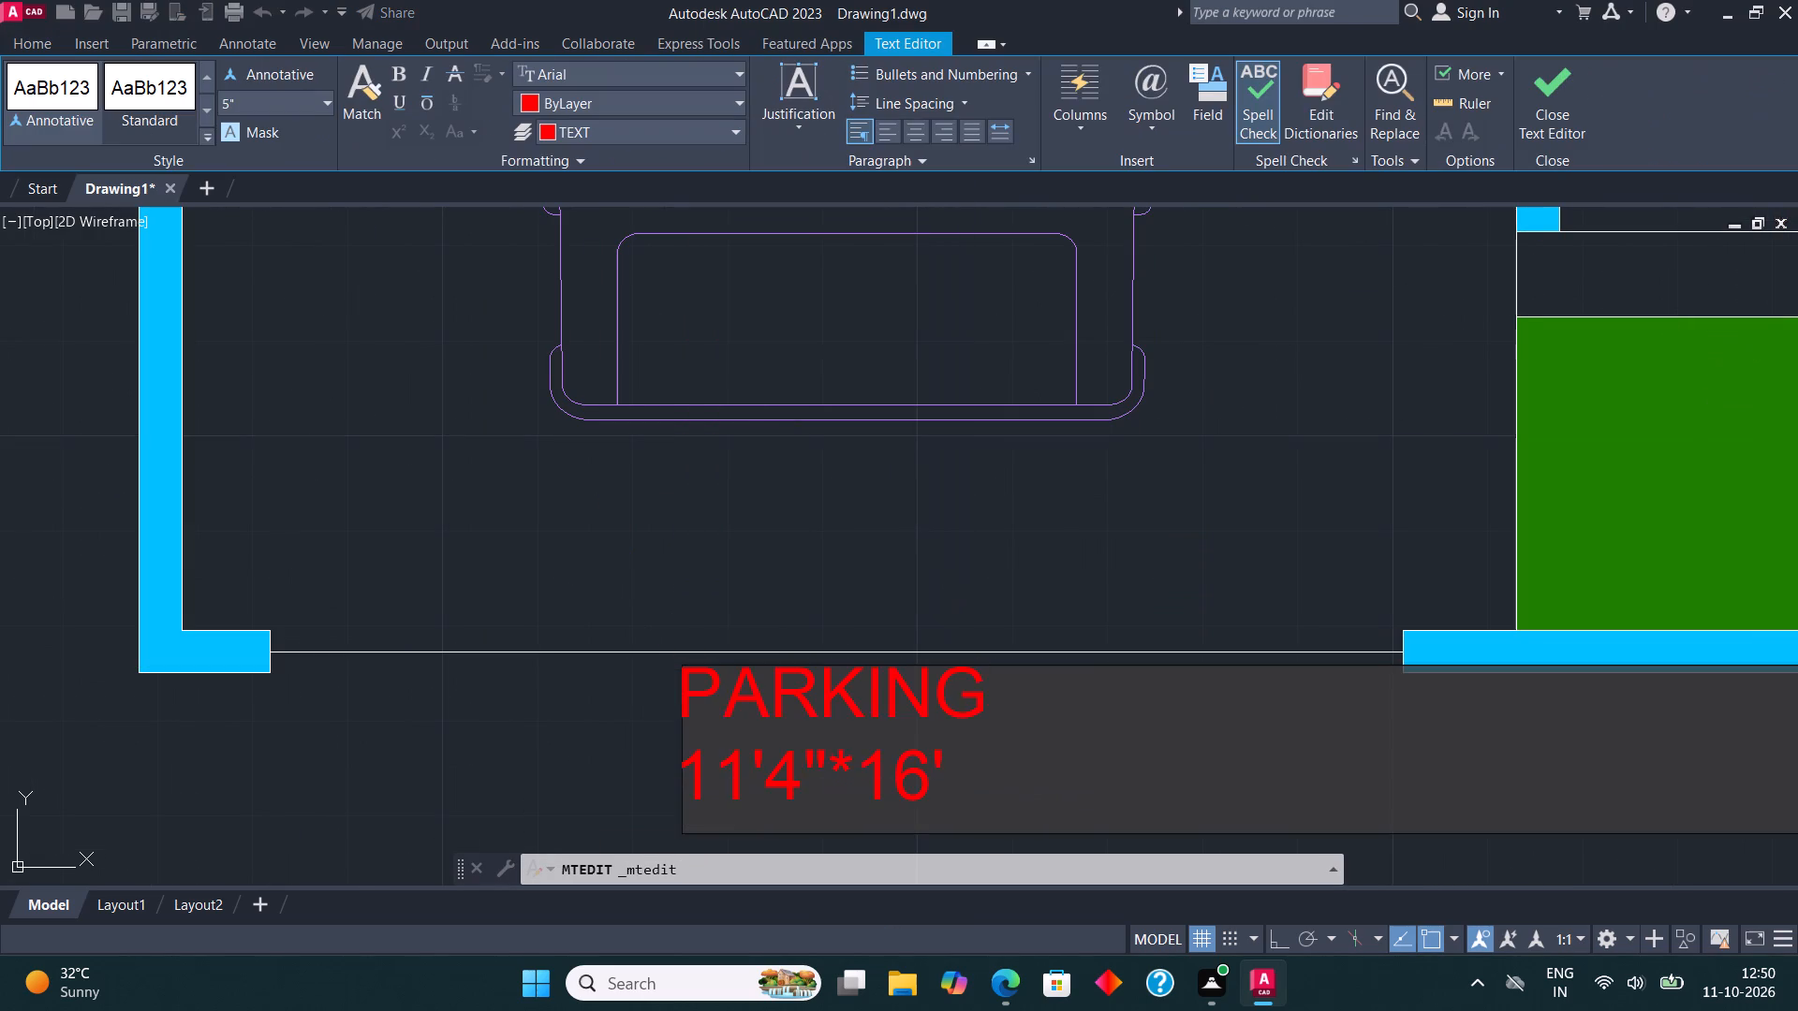
pyautogui.click(976, 800)
pyautogui.press('BackSpace')
pyautogui.press('BackSpace')
pyautogui.press('BackSpace')
pyautogui.press('BackSpace')
pyautogui.press('BackSpace')
pyautogui.press('BackSpace')
pyautogui.press('BackSpace')
pyautogui.press('BackSpace')
pyautogui.press('BackSpace')
pyautogui.press('BackSpace')
pyautogui.press('BackSpace')
pyautogui.press('BackSpace')
pyautogui.press('BackSpace')
pyautogui.press('BackSpace')
pyautogui.press('BackSpace')
pyautogui.press('BackSpace')
pyautogui.press('BackSpace')
pyautogui.press('BackSpace')
pyautogui.press('BackSpace')
pyautogui.press('BackSpace')
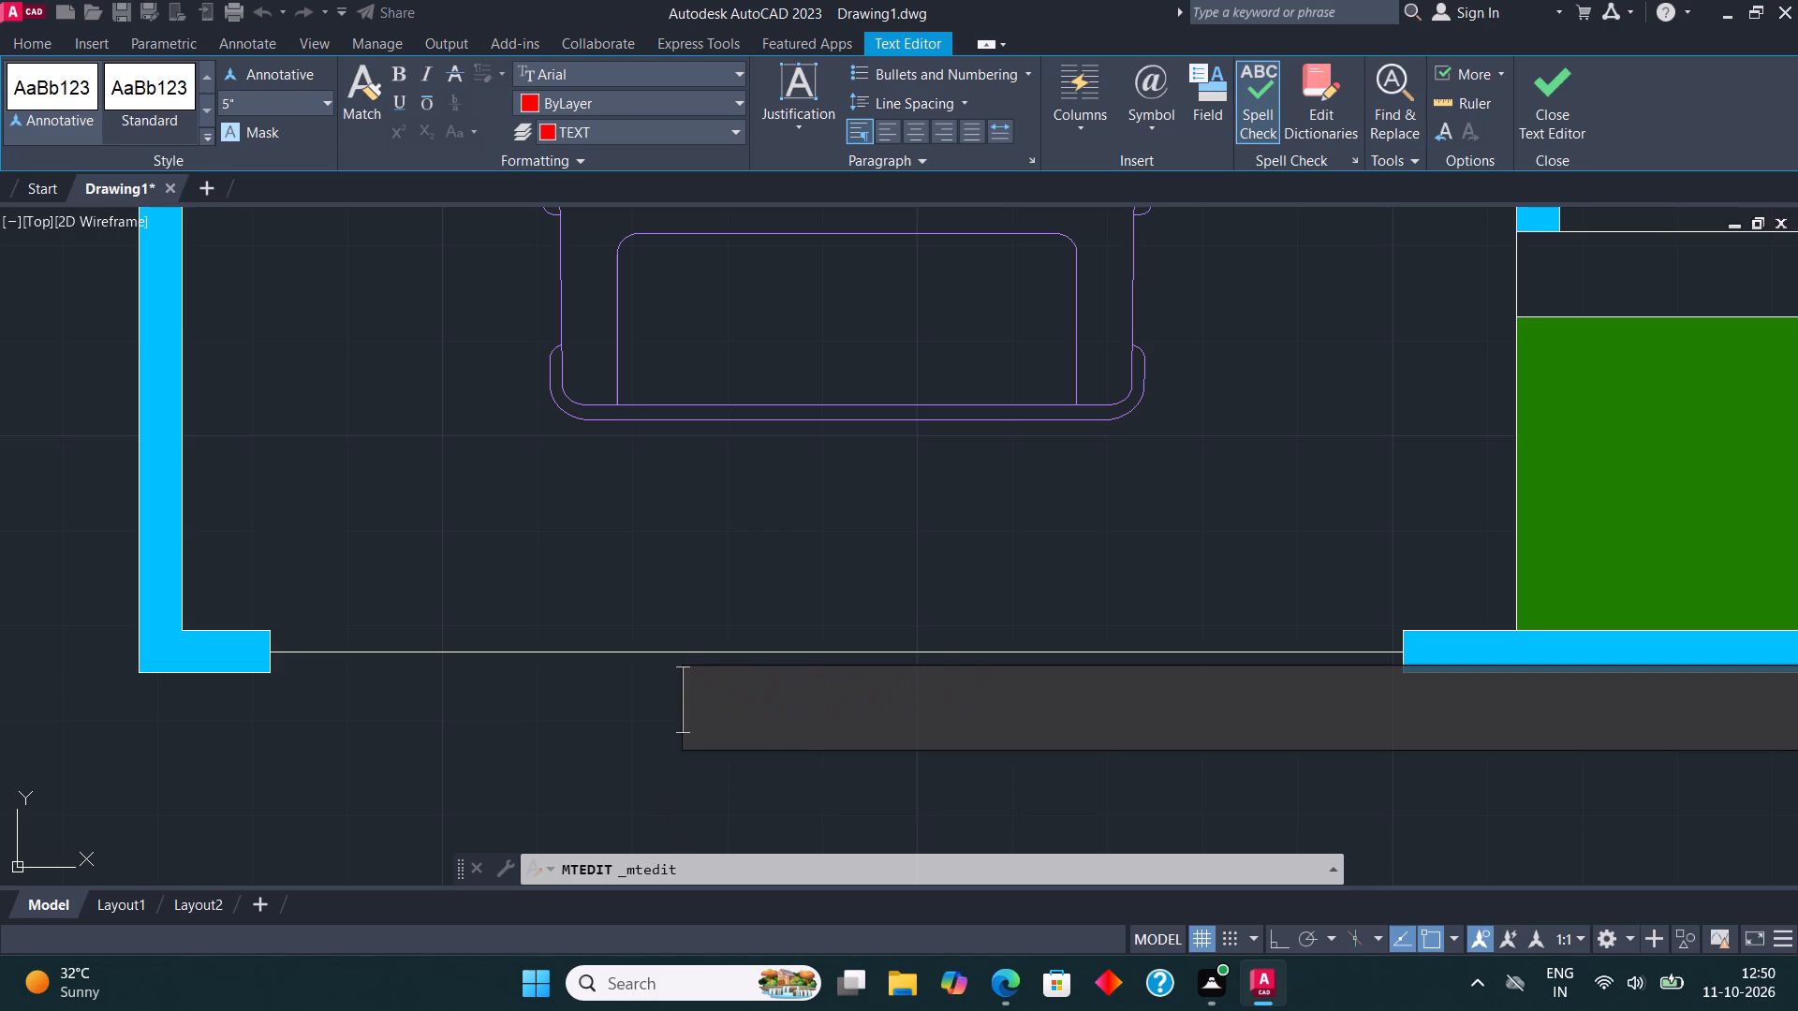
pyautogui.write('MAIN GAE')
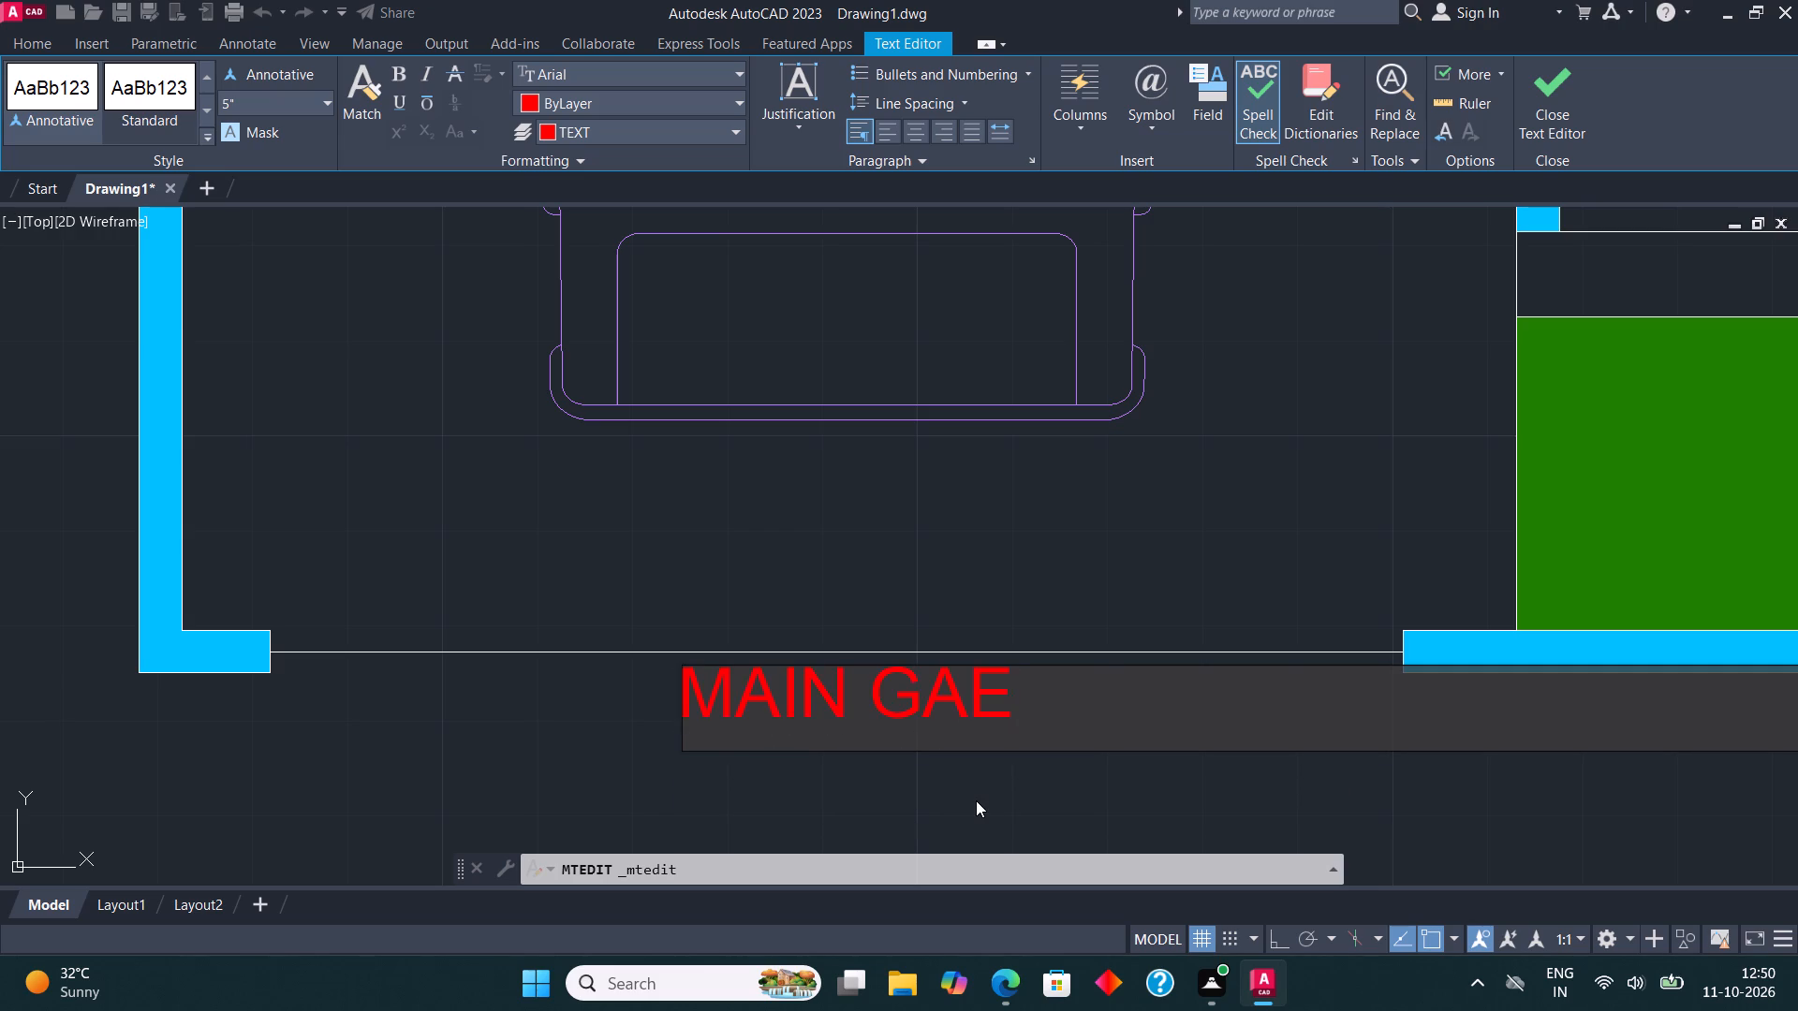
pyautogui.press('BackSpace')
pyautogui.write('TE')
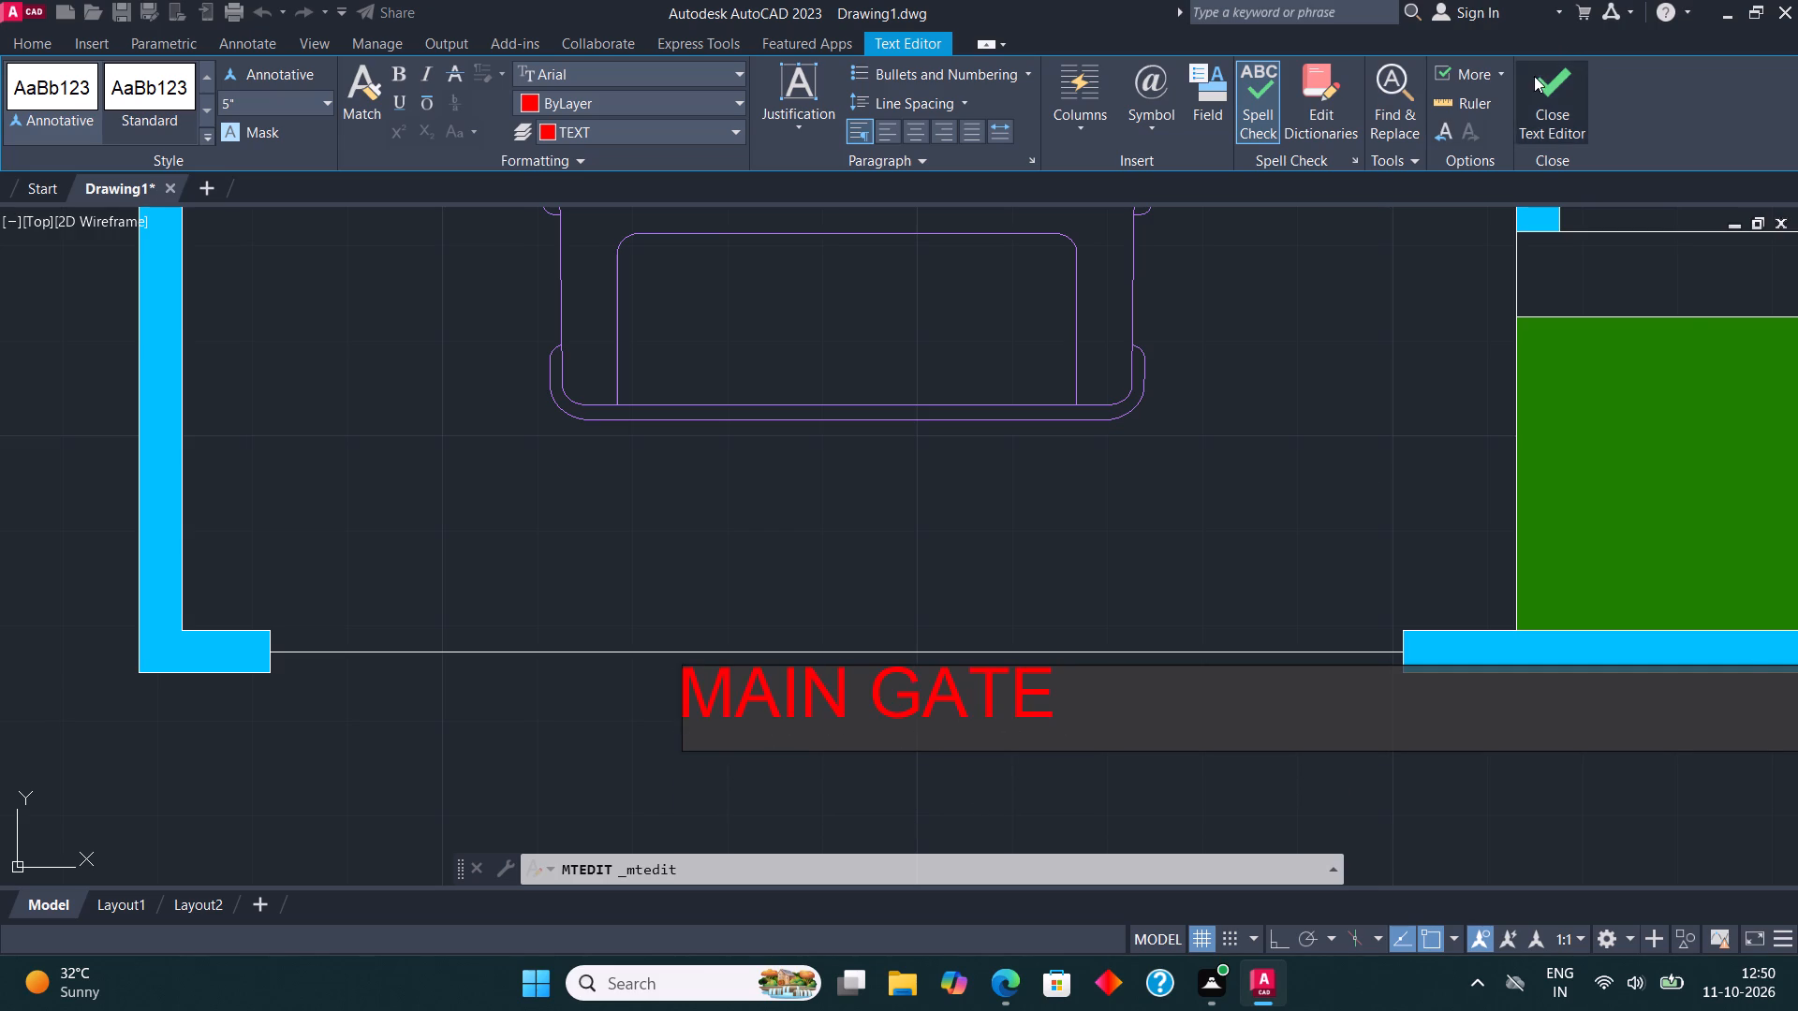
pyautogui.click(1534, 76)
# Replace the STORE label in the room beside the sofa and coffee table with "LIVING ROOM" and "15'1"*12'" on the line below.
pyautogui.scroll(-3, 1106, 371)
pyautogui.moveTo(940, 402); pyautogui.dragTo(876, 534, button='middle')
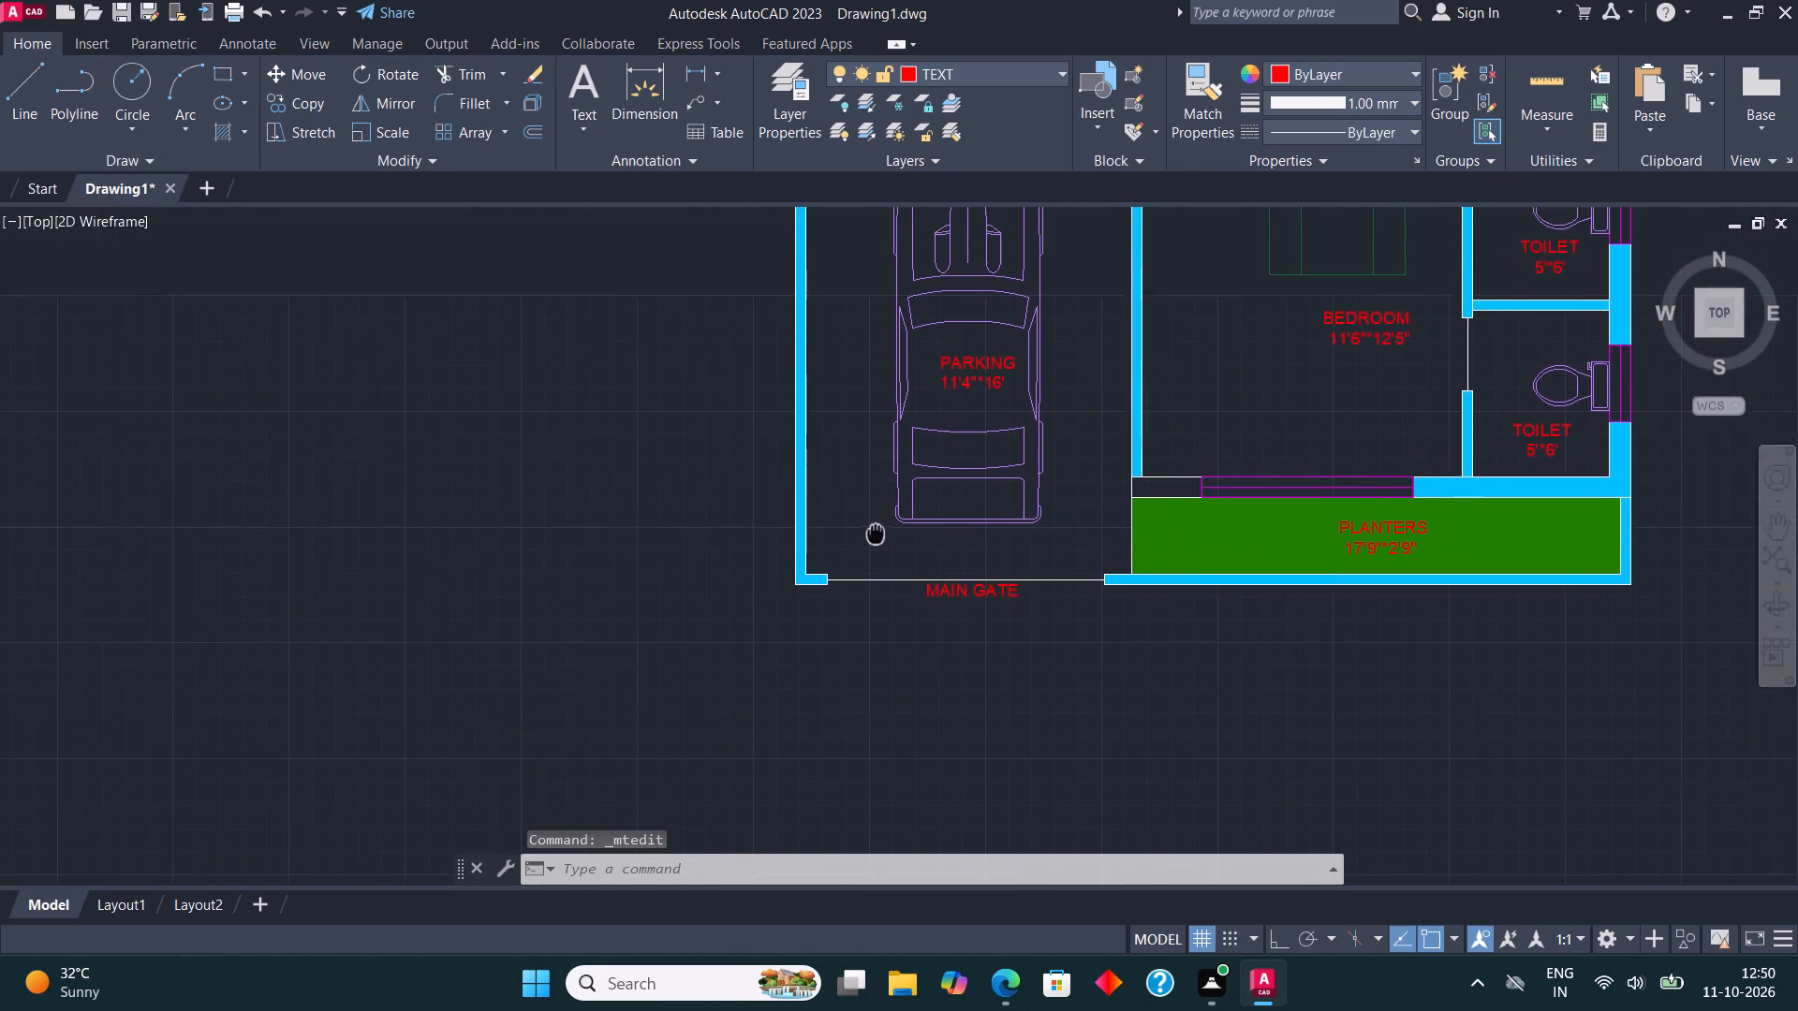
pyautogui.moveTo(876, 534); pyautogui.dragTo(671, 677, button='middle')
pyautogui.scroll(-1, 672, 675)
pyautogui.moveTo(719, 499); pyautogui.dragTo(809, 737, button='middle')
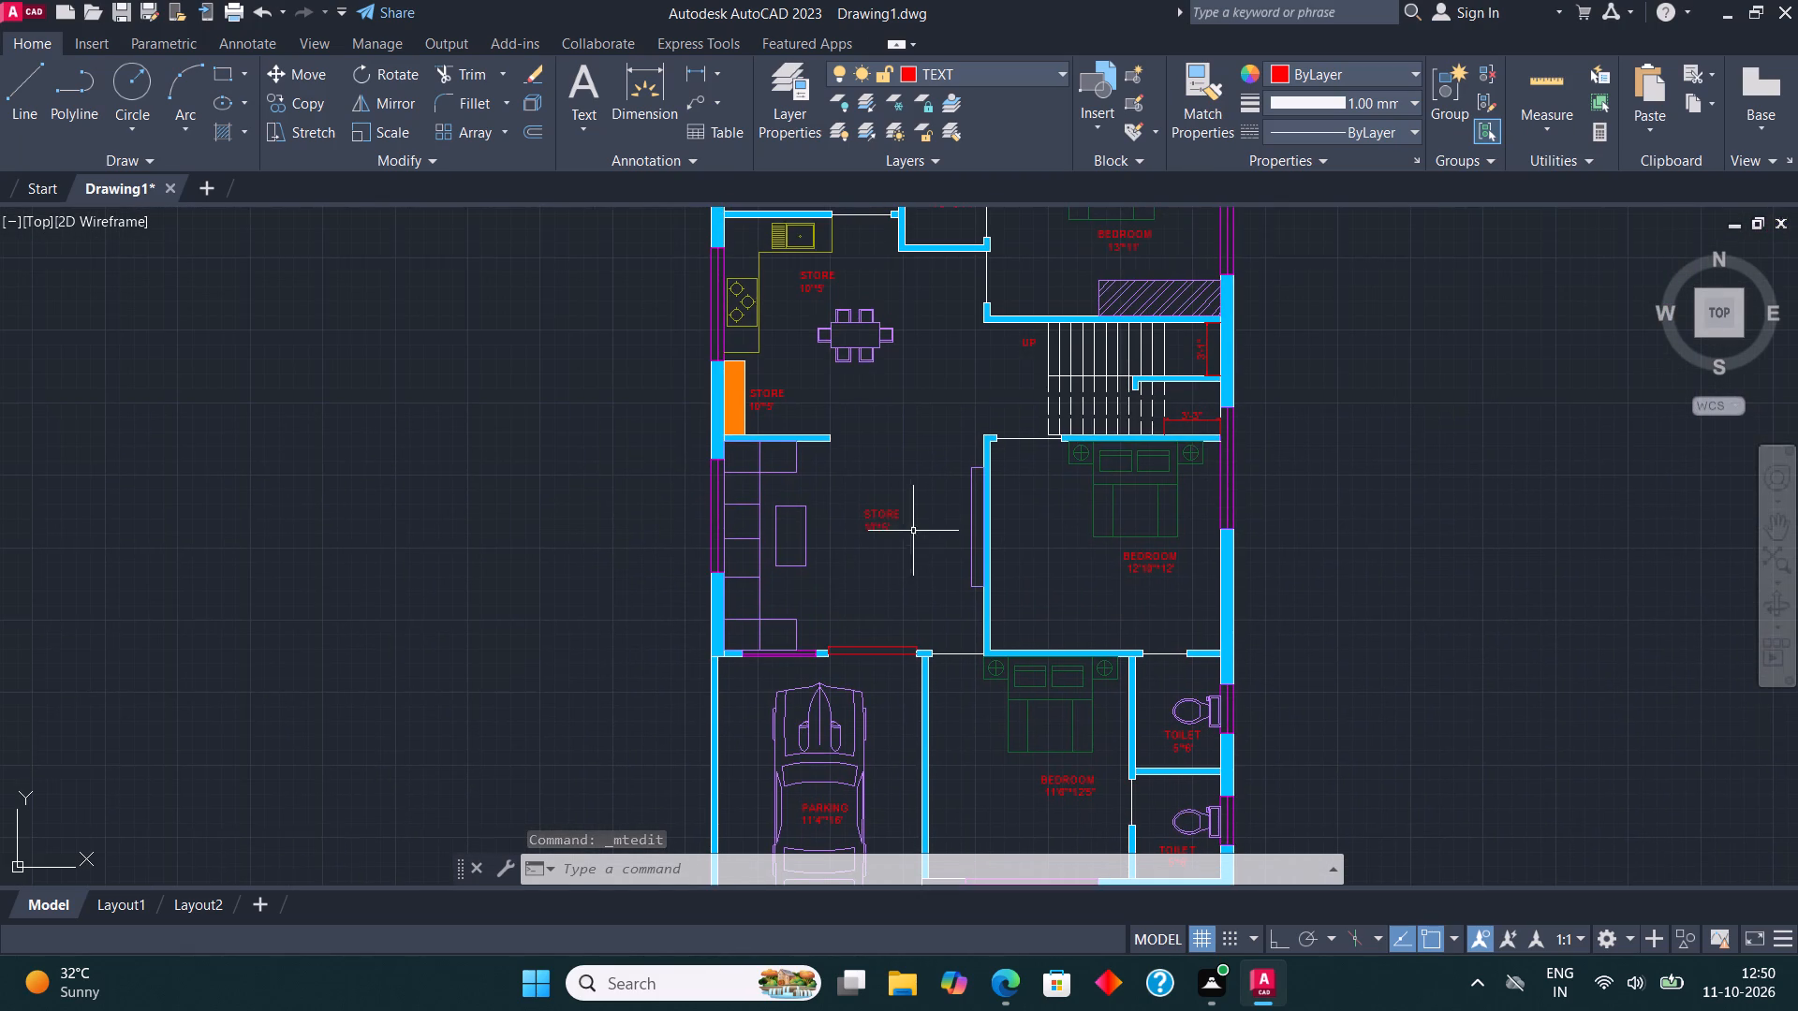
pyautogui.scroll(2, 951, 503)
pyautogui.scroll(2, 685, 538)
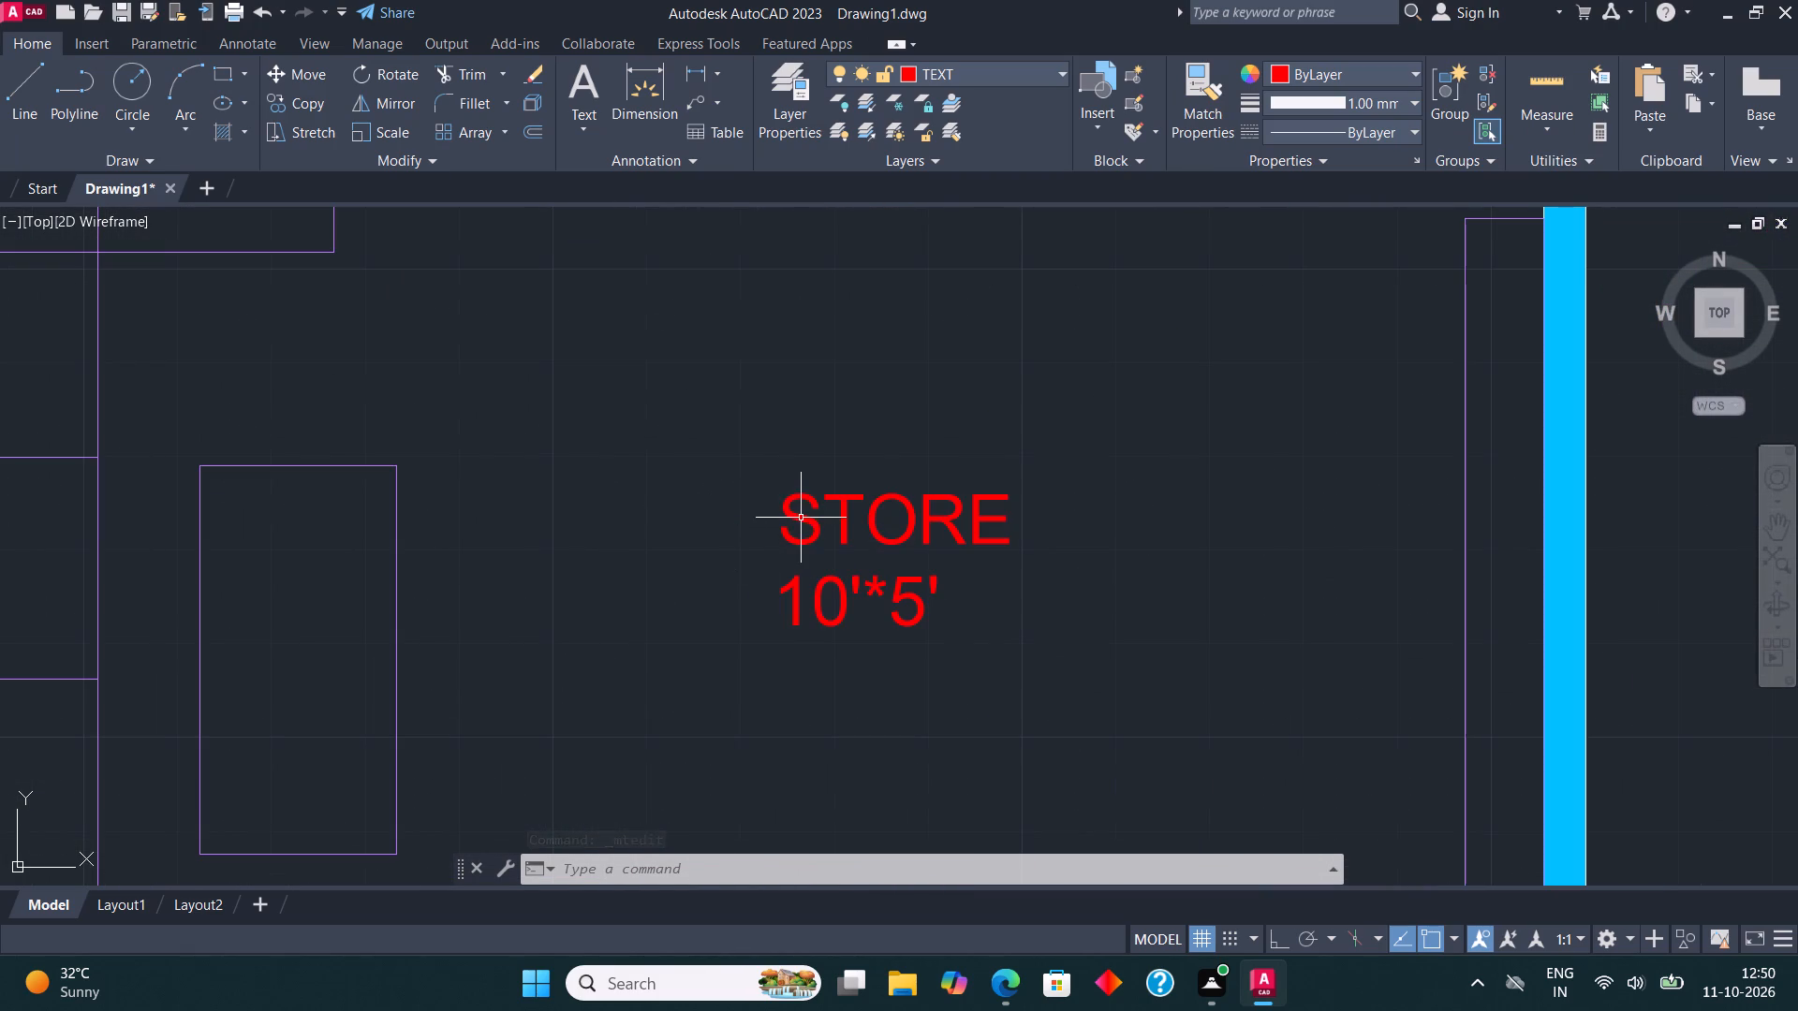
pyautogui.click(803, 518)
pyautogui.rightClick(803, 518)
pyautogui.click(870, 370)
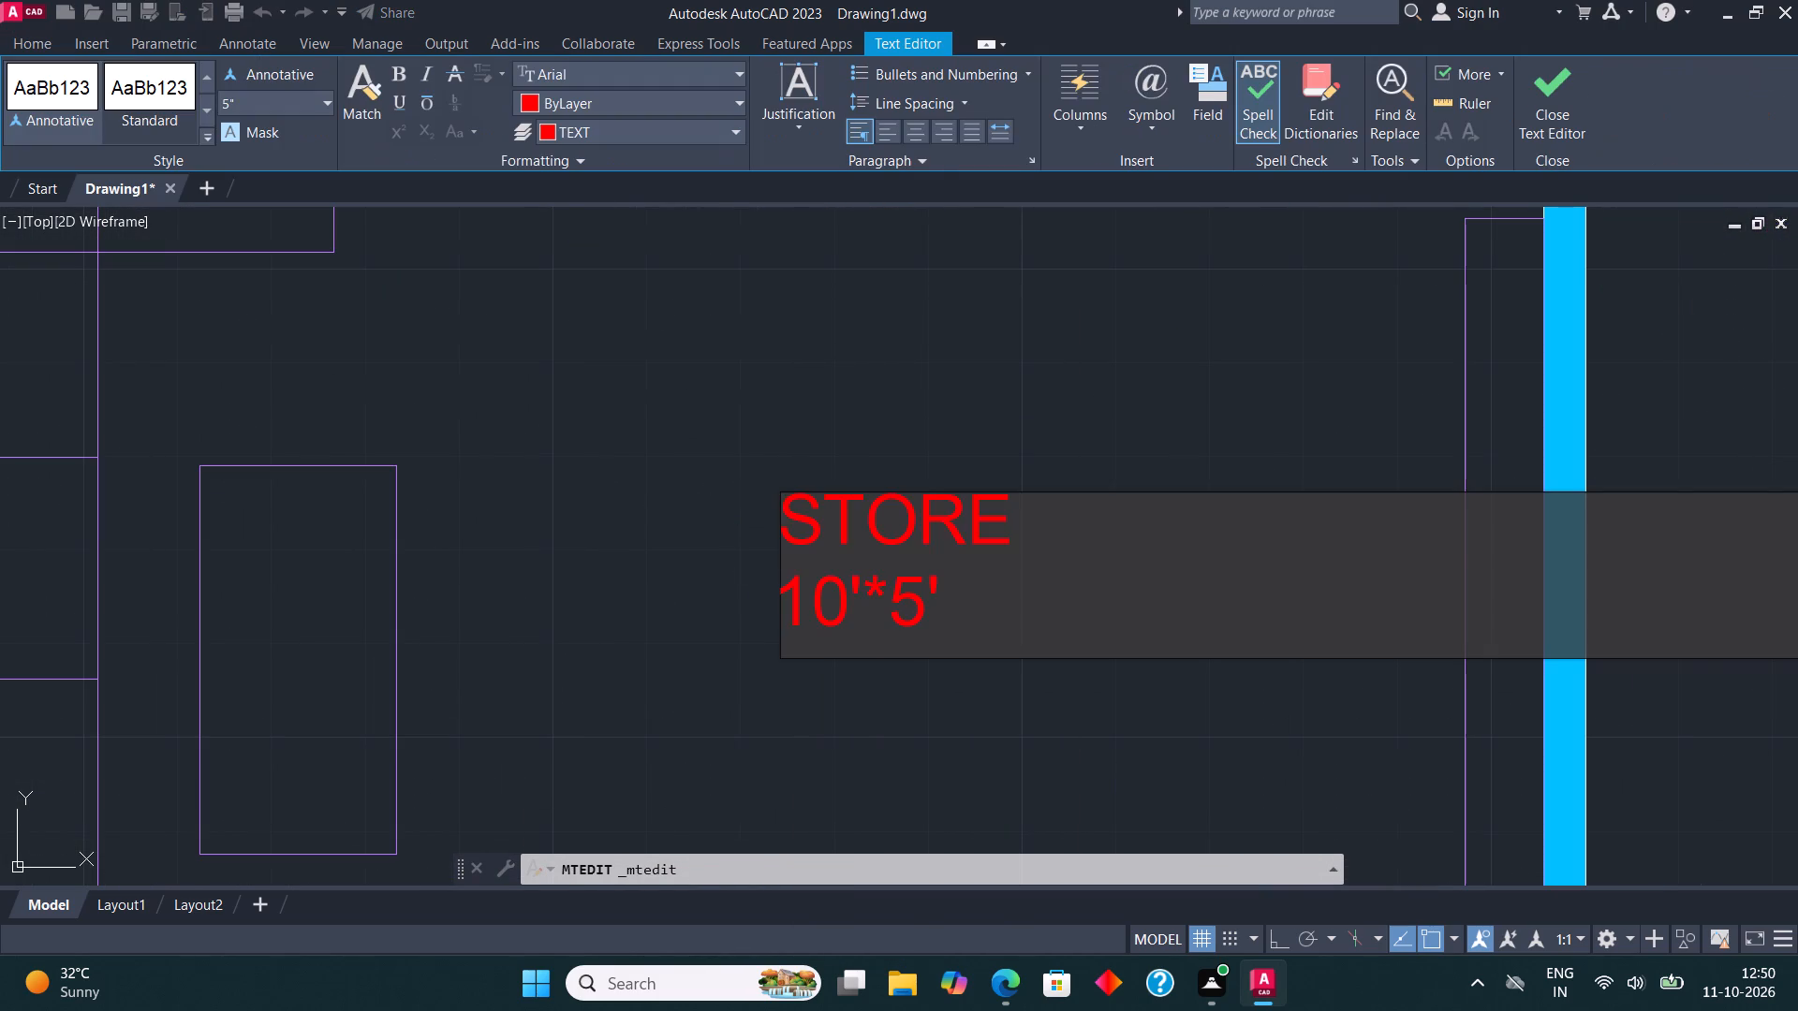
pyautogui.click(948, 579)
pyautogui.press('BackSpace')
pyautogui.press('BackSpace')
pyautogui.press('BackSpace')
pyautogui.press('BackSpace')
pyautogui.press('BackSpace')
pyautogui.press('BackSpace')
pyautogui.press('BackSpace')
pyautogui.press('BackSpace')
pyautogui.press('BackSpace')
pyautogui.press('BackSpace')
pyautogui.press('BackSpace')
pyautogui.press('BackSpace')
pyautogui.press('BackSpace')
pyautogui.press('BackSpace')
pyautogui.press('BackSpace')
pyautogui.press('BackSpace')
pyautogui.press('BackSpace')
pyautogui.press('BackSpace')
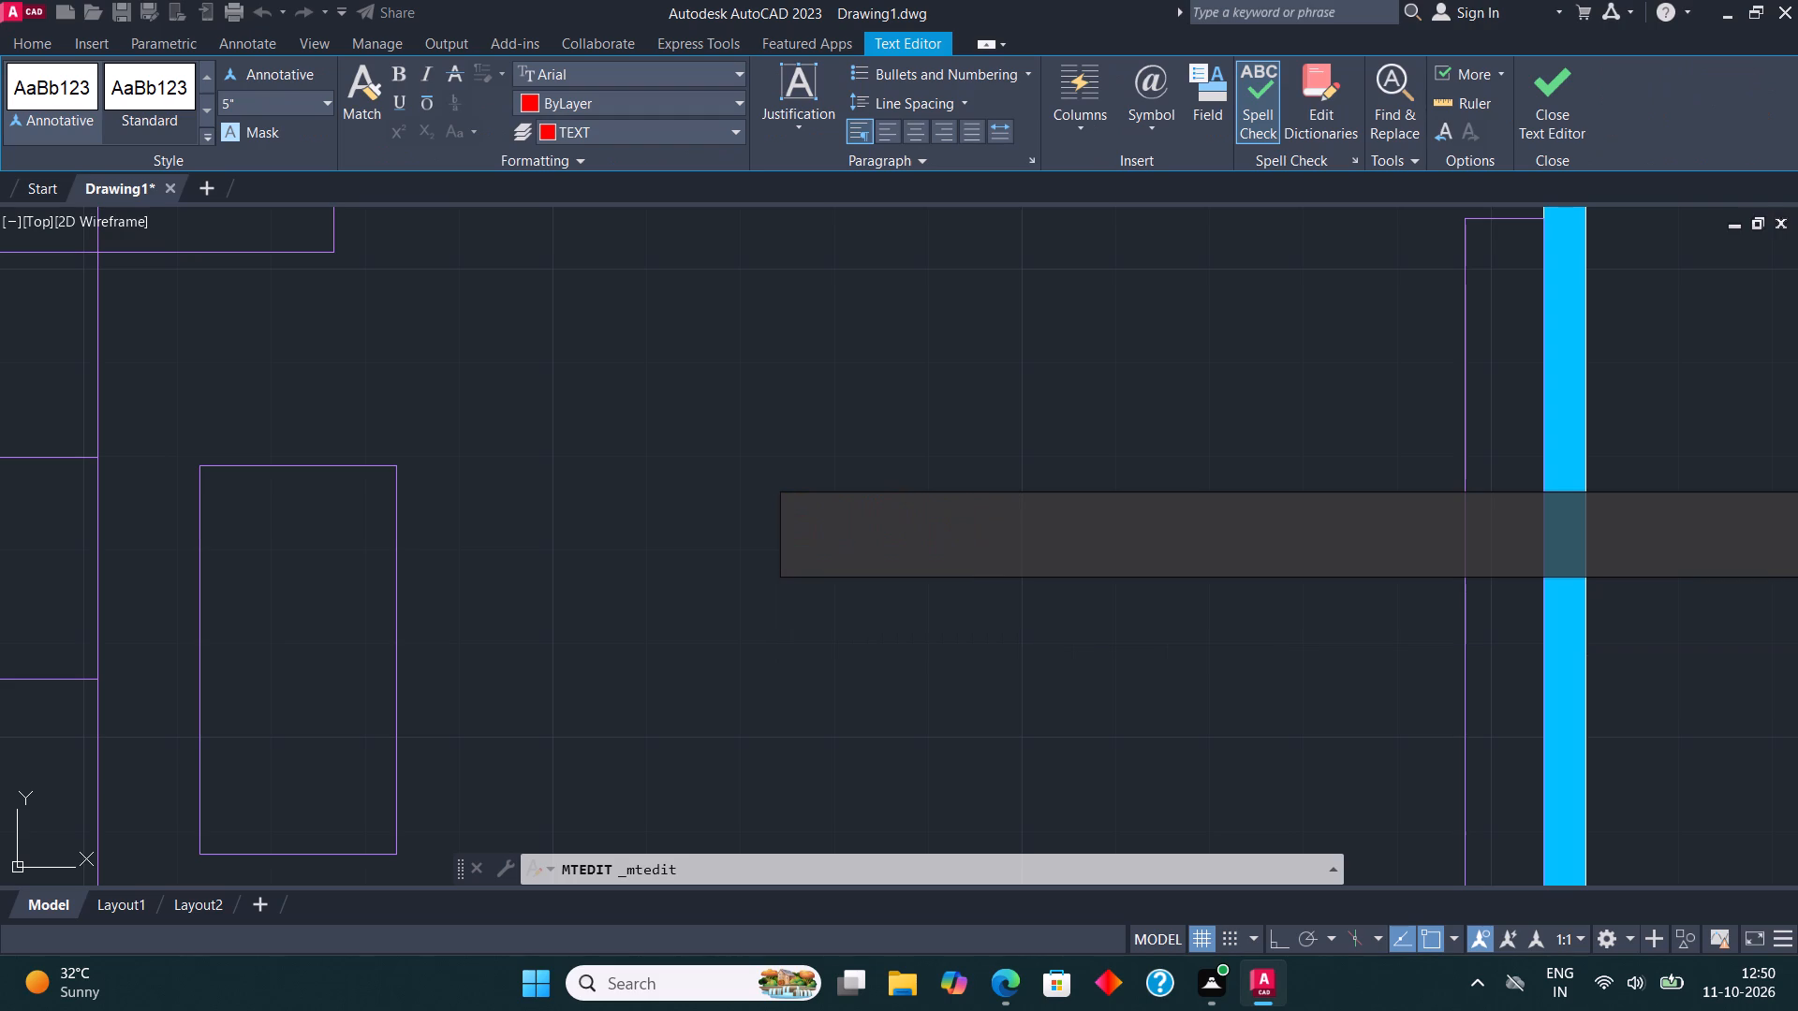
pyautogui.write('LIVING ROOM')
pyautogui.press('Return')
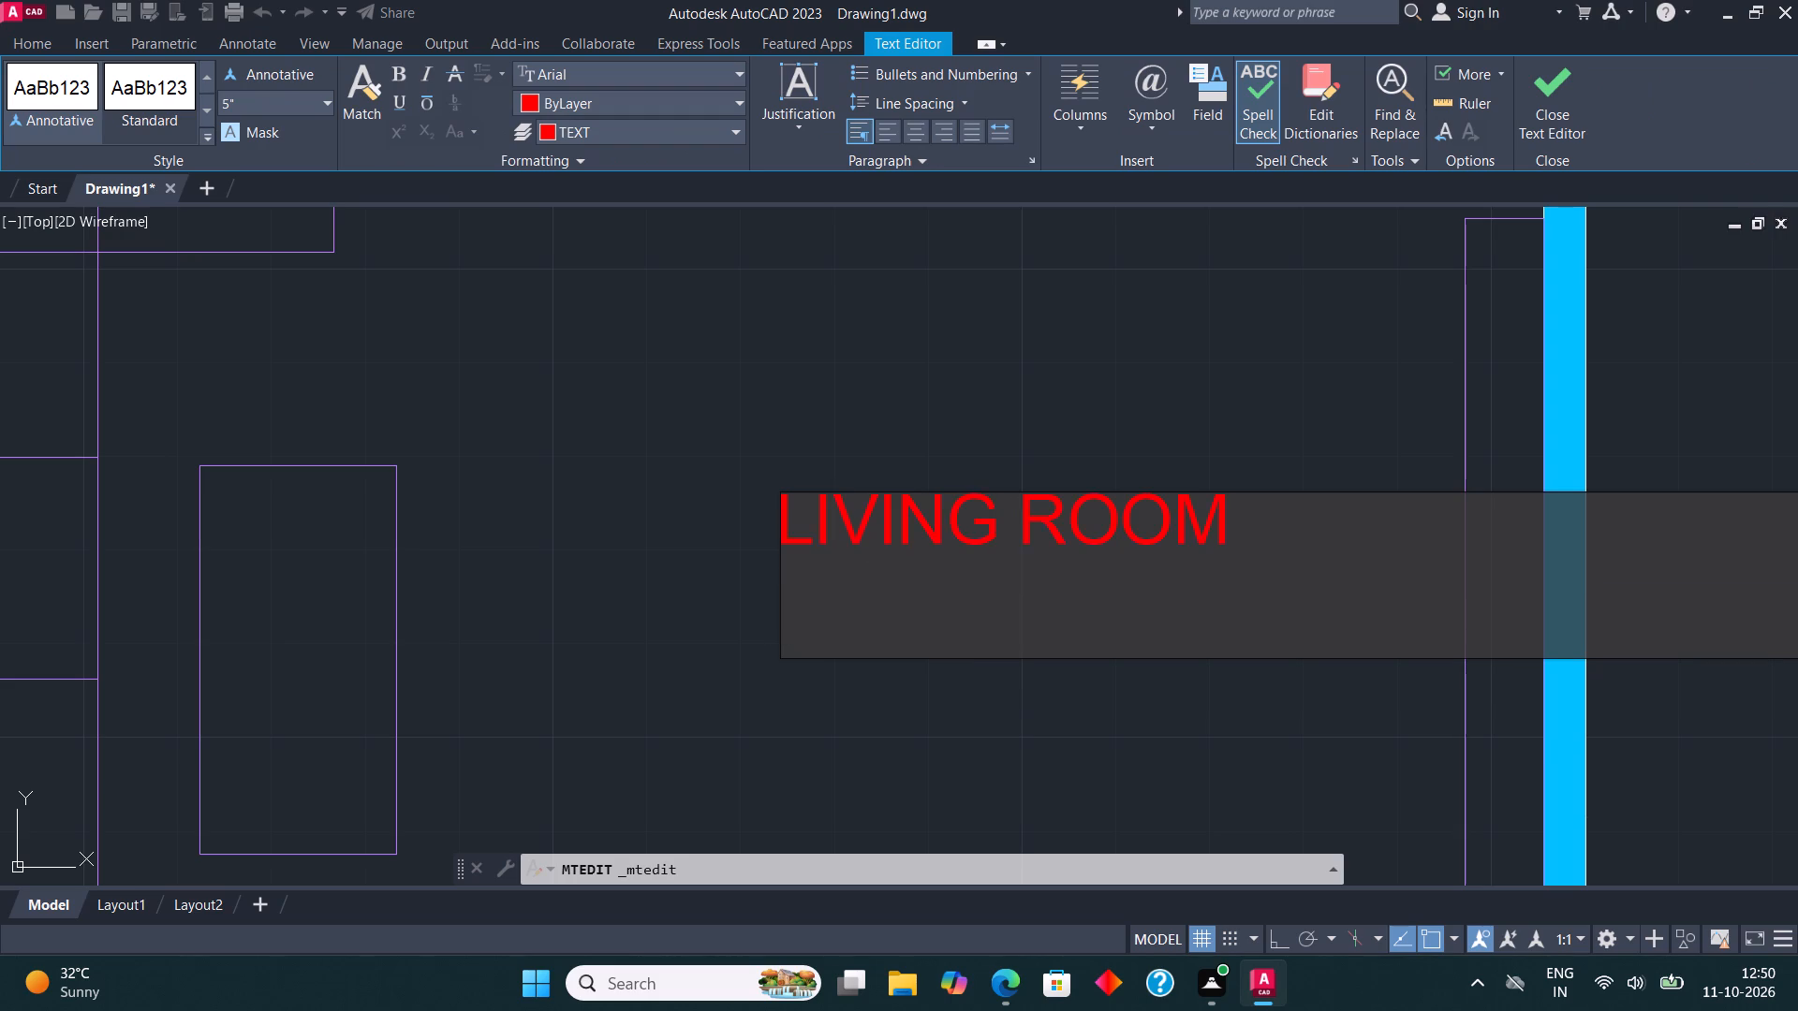
pyautogui.write('15\'1"*')
pyautogui.write("112'")
pyautogui.press('BackSpace')
pyautogui.press('BackSpace')
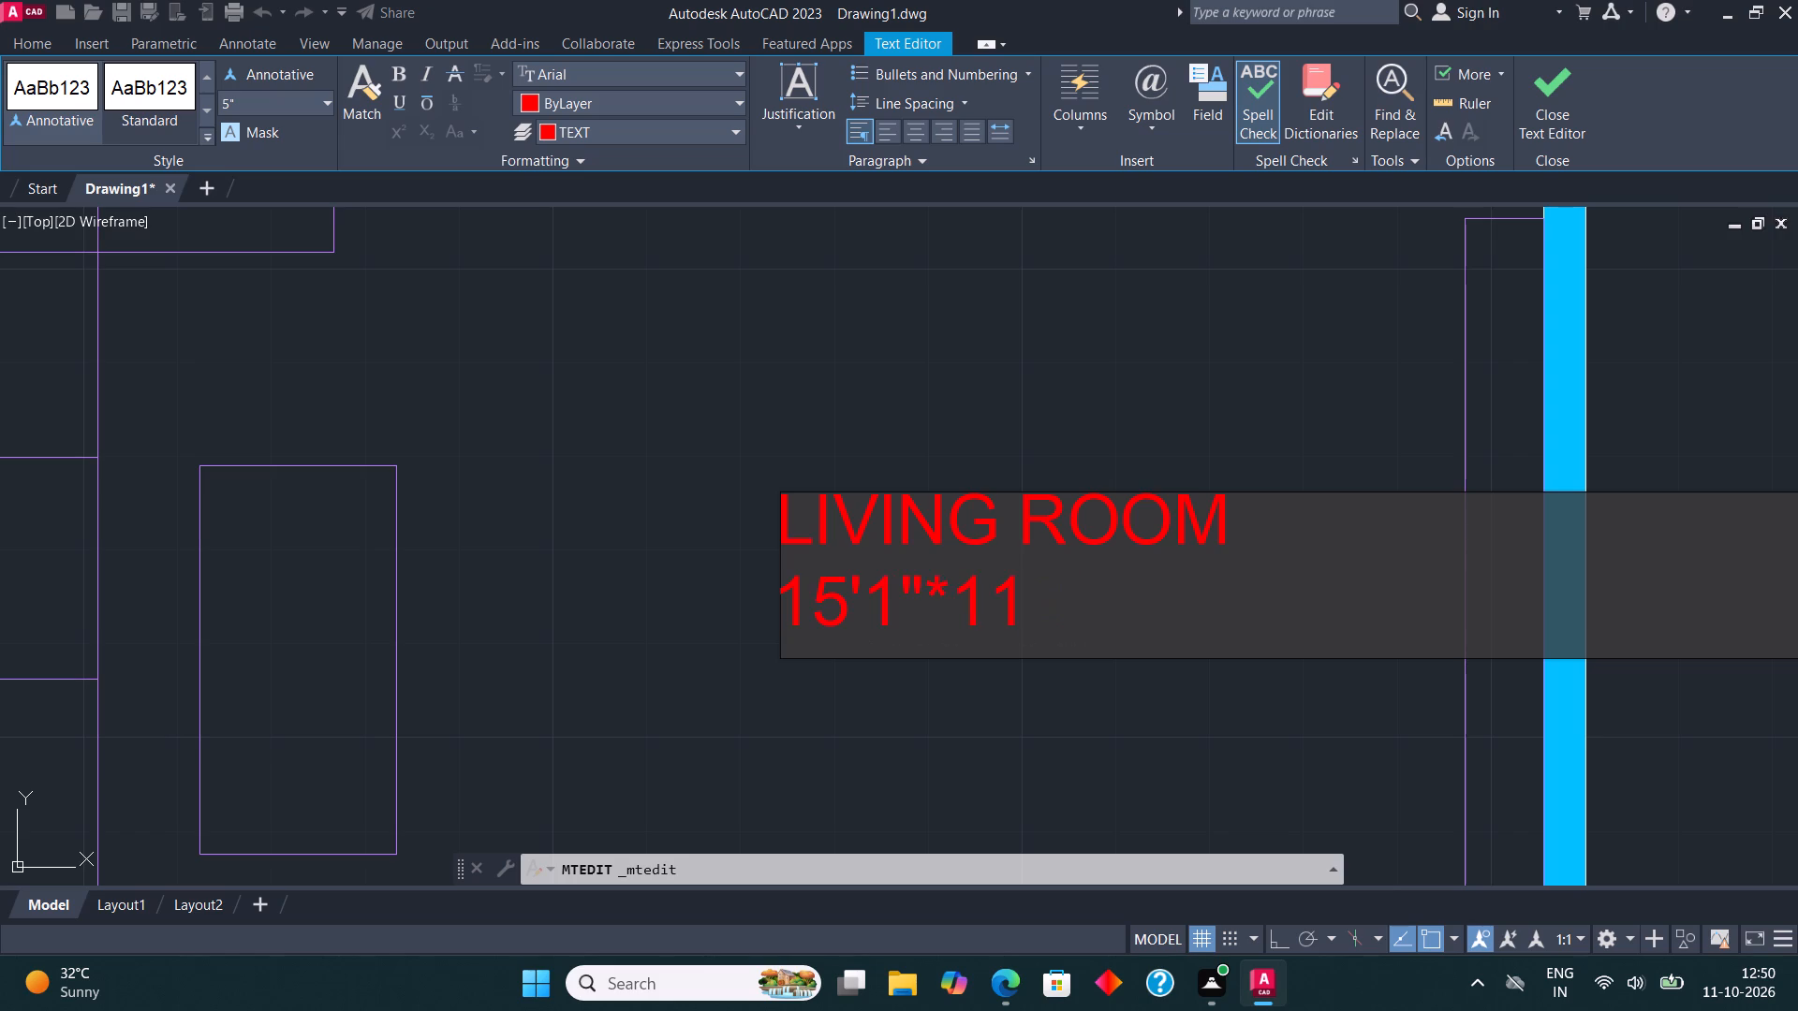
pyautogui.press('BackSpace')
pyautogui.write("2'")
pyautogui.click(1539, 88)
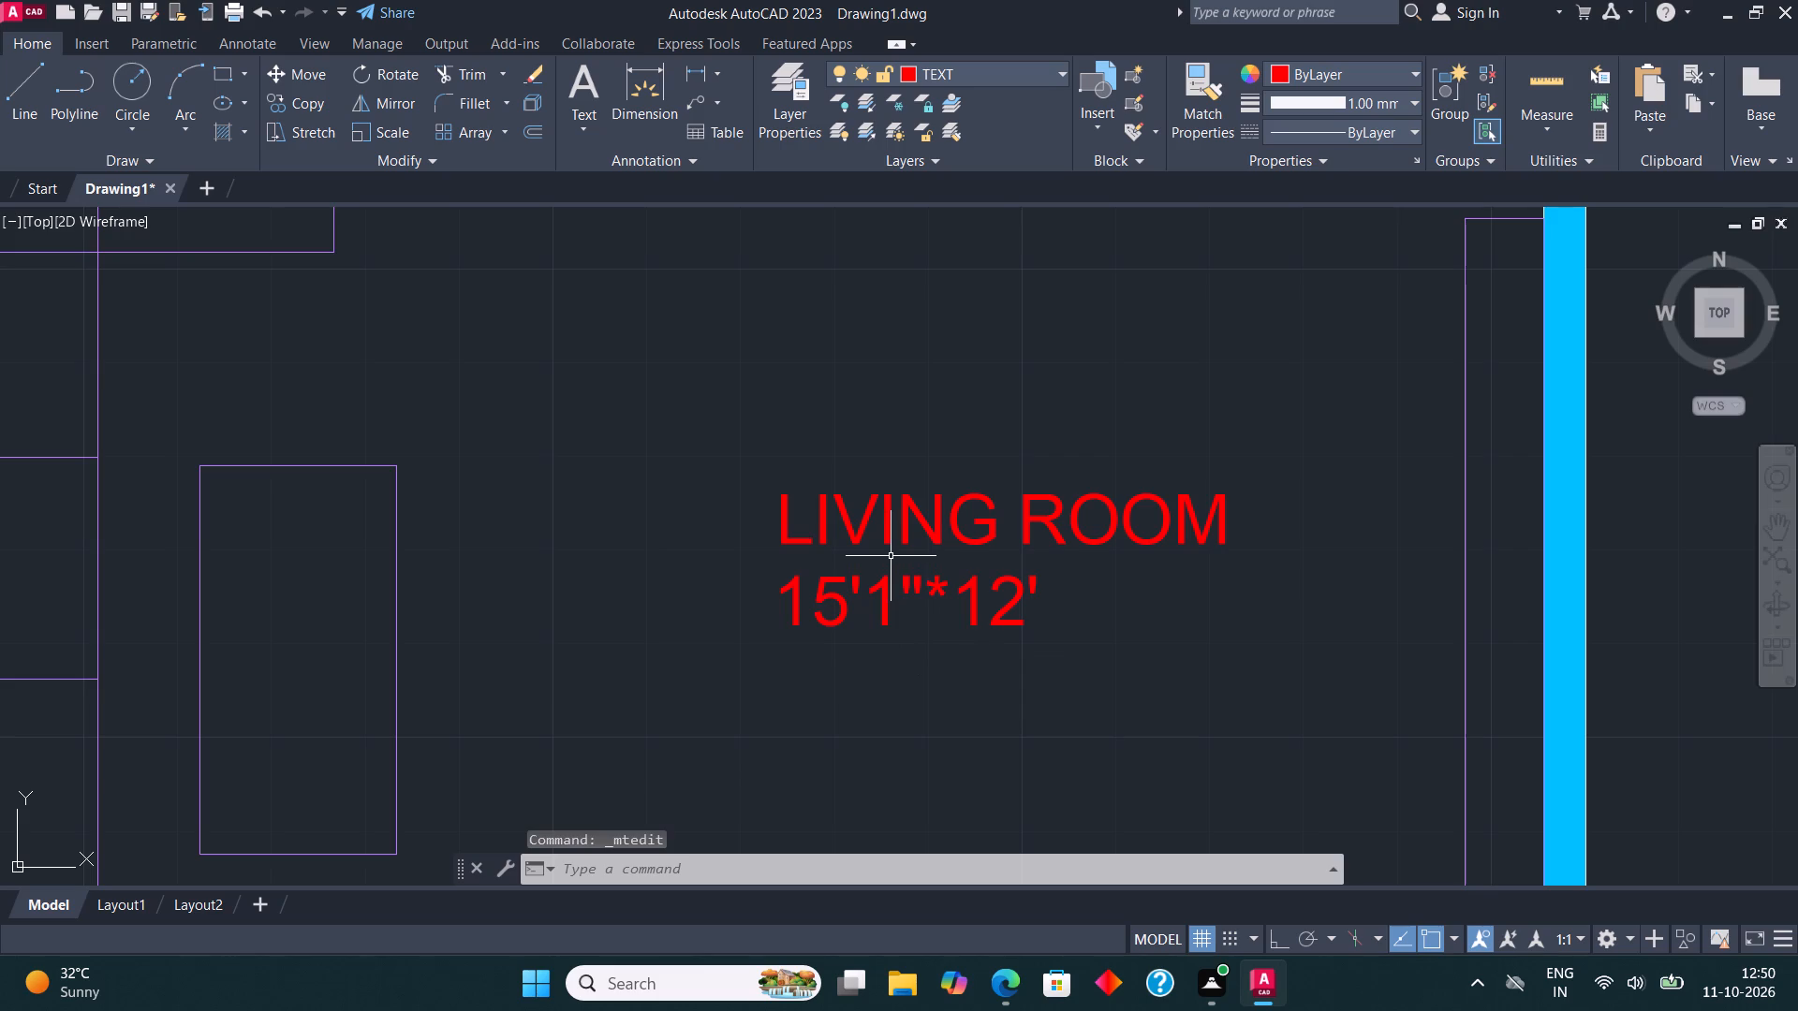
# Replace the STORE label beside the orange-filled unit with the single line "PUJA".
pyautogui.scroll(-3, 886, 580)
pyautogui.moveTo(938, 476); pyautogui.dragTo(973, 656, button='middle')
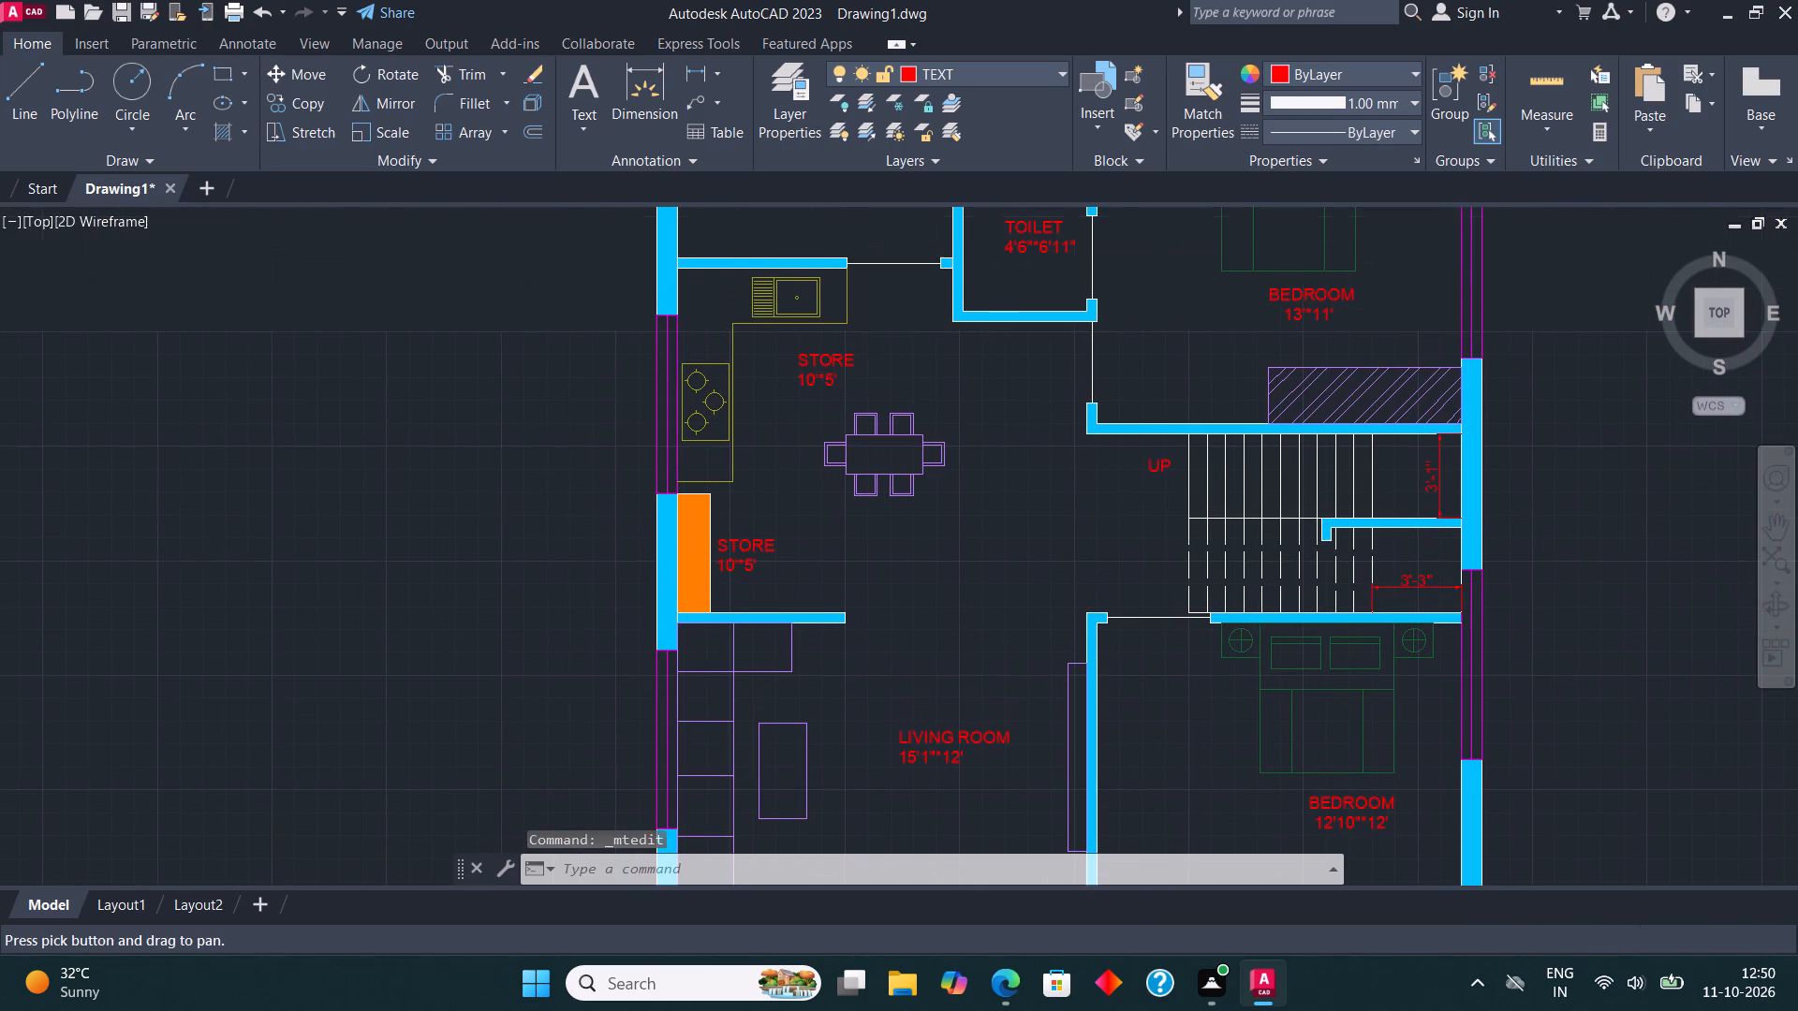
pyautogui.scroll(3, 734, 554)
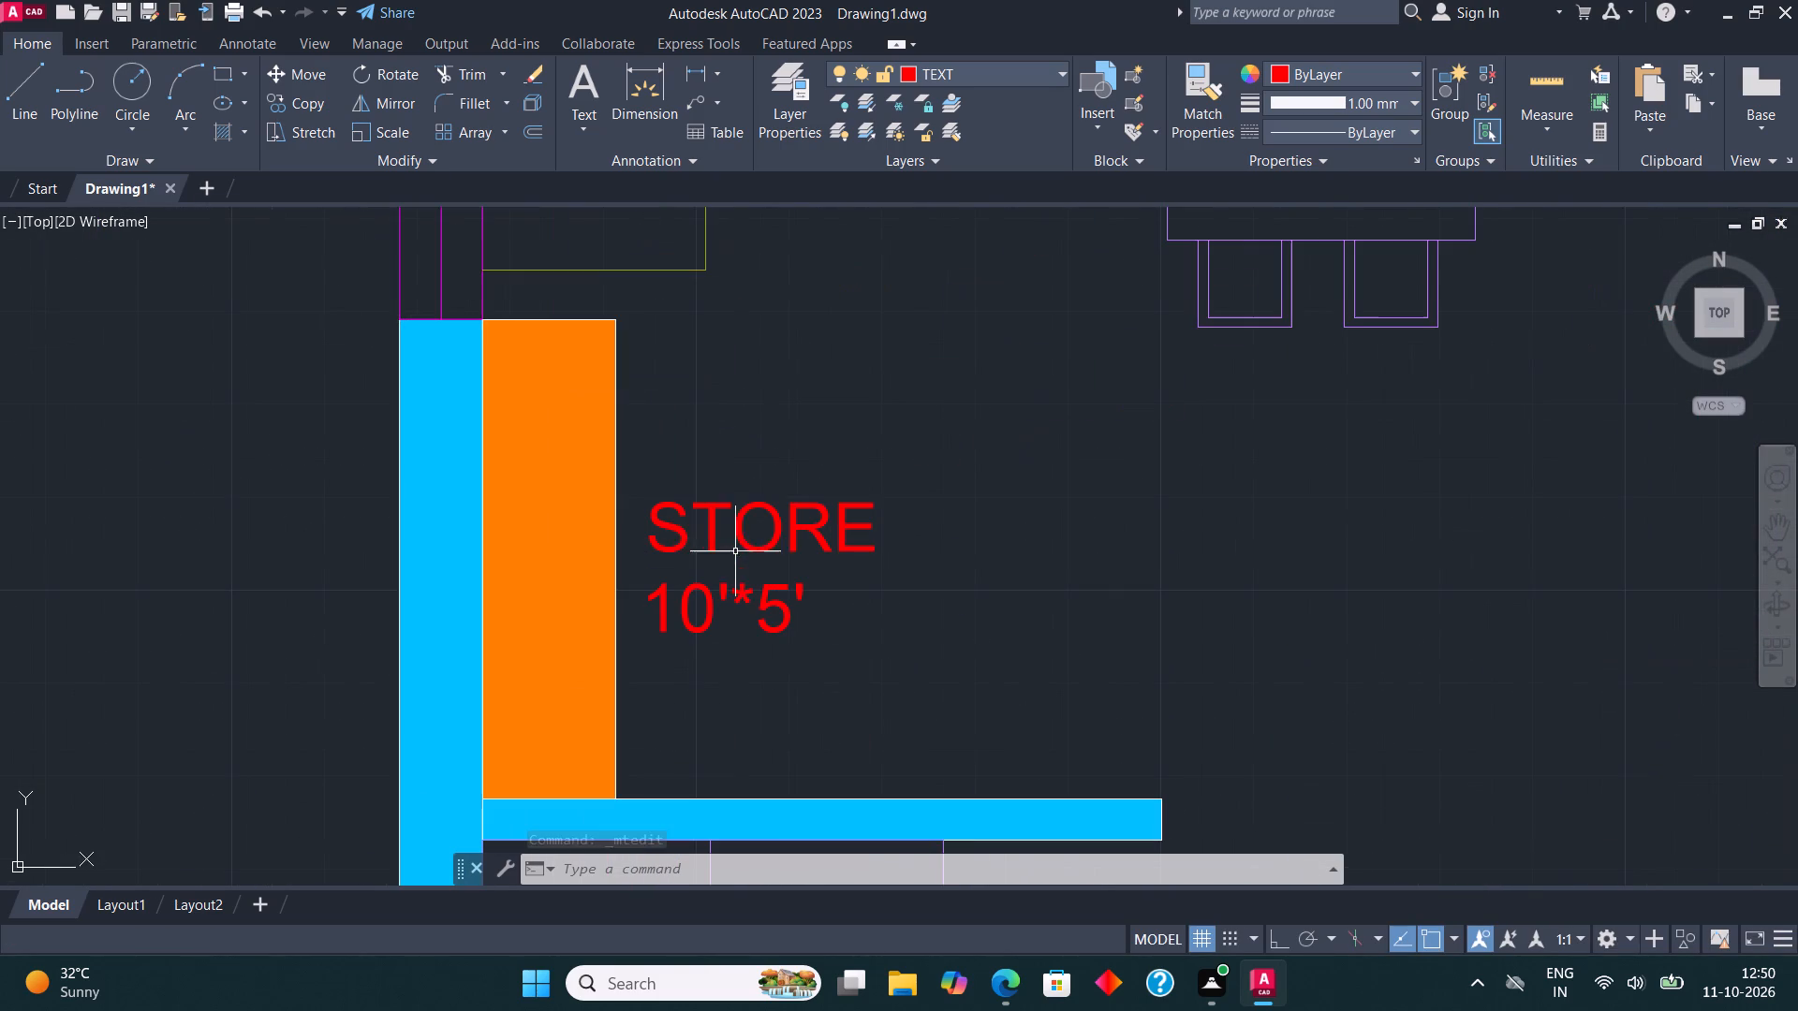
pyautogui.click(711, 515)
pyautogui.rightClick(711, 515)
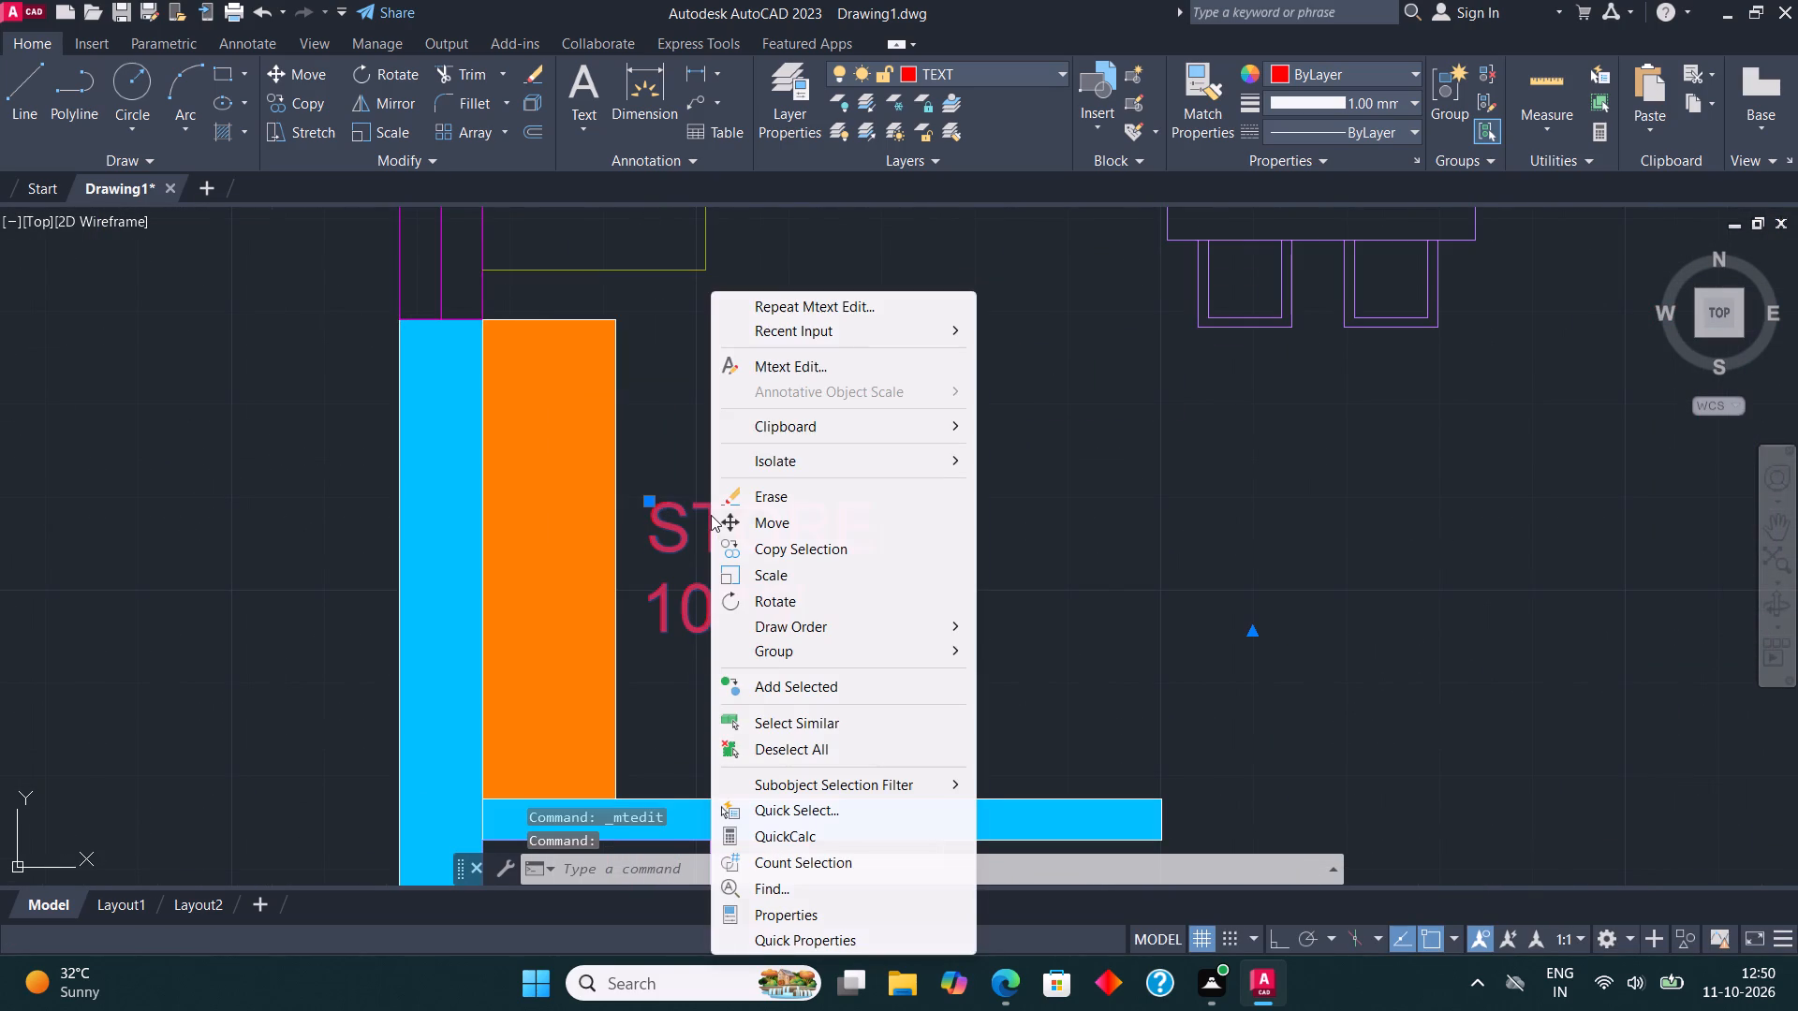
pyautogui.click(828, 363)
pyautogui.click(831, 598)
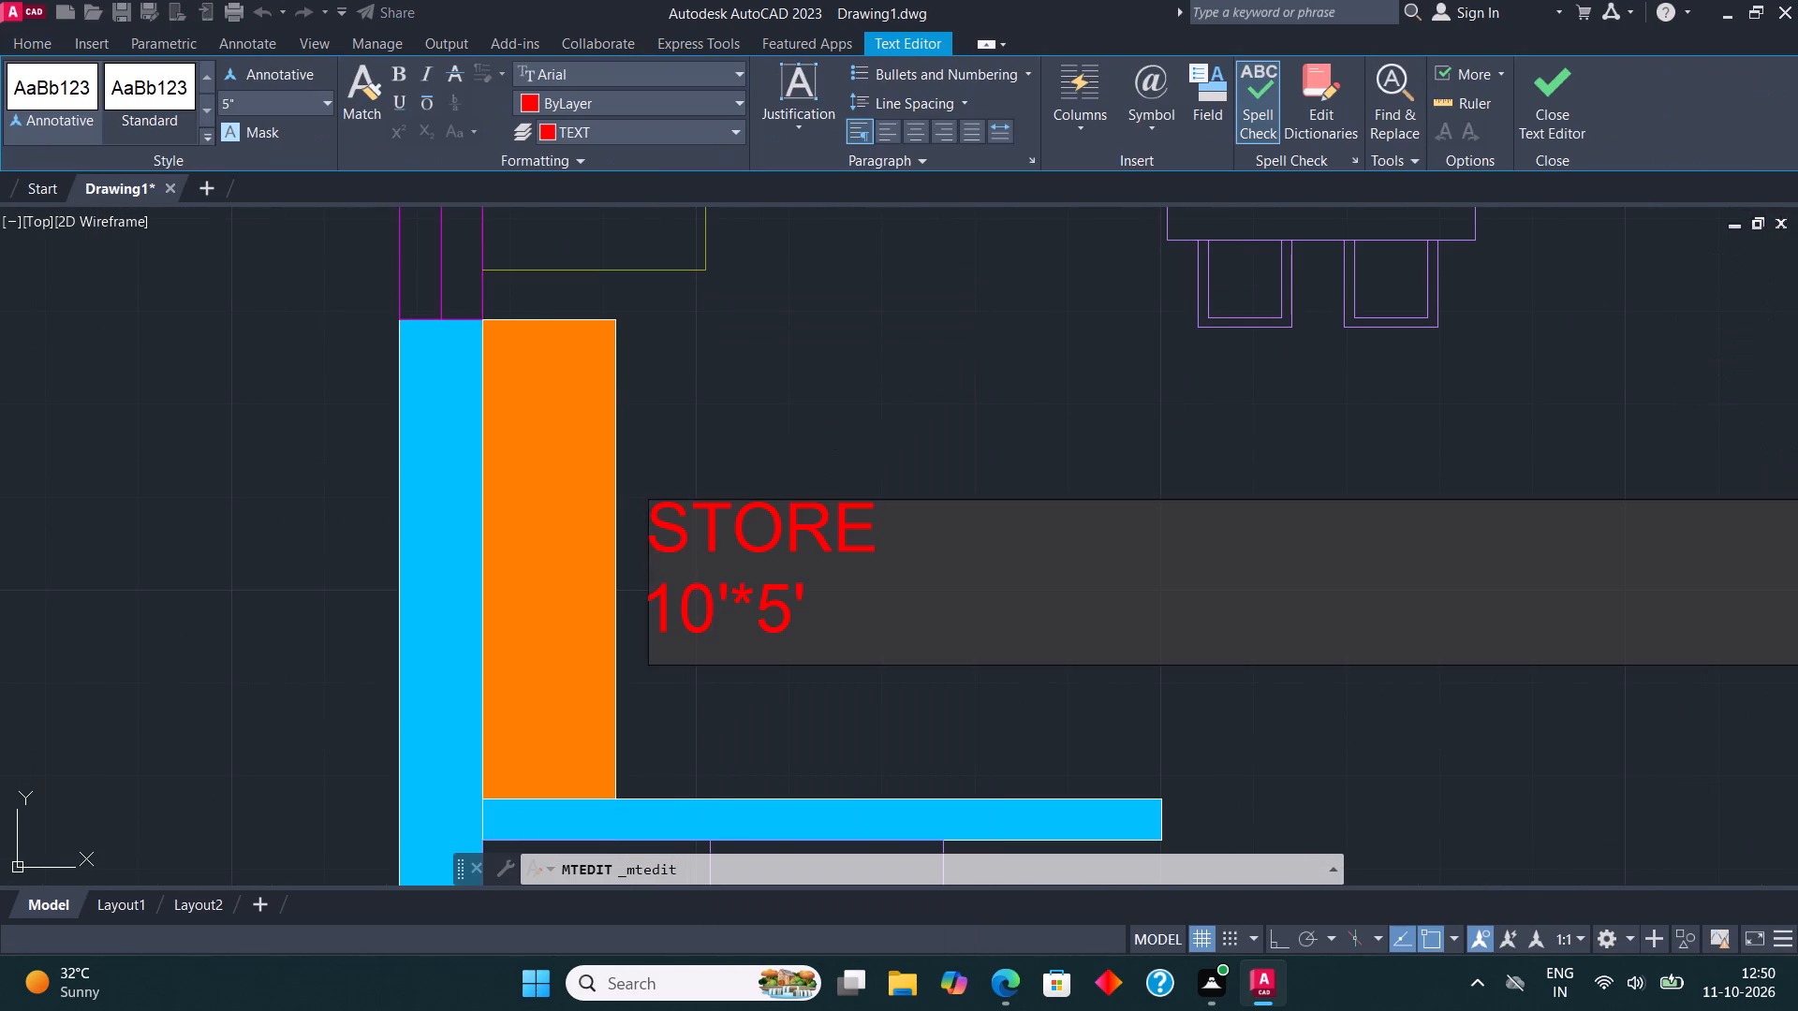
pyautogui.press('BackSpace')
pyautogui.press('BackSpace')
pyautogui.press('BackSpace')
pyautogui.press('BackSpace')
pyautogui.press('BackSpace')
pyautogui.press('BackSpace')
pyautogui.press('BackSpace')
pyautogui.press('BackSpace')
pyautogui.press('BackSpace')
pyautogui.press('BackSpace')
pyautogui.press('BackSpace')
pyautogui.press('BackSpace')
pyautogui.press('BackSpace')
pyautogui.press('BackSpace')
pyautogui.press('BackSpace')
pyautogui.press('BackSpace')
pyautogui.press('BackSpace')
pyautogui.press('BackSpace')
pyautogui.press('BackSpace')
pyautogui.press('BackSpace')
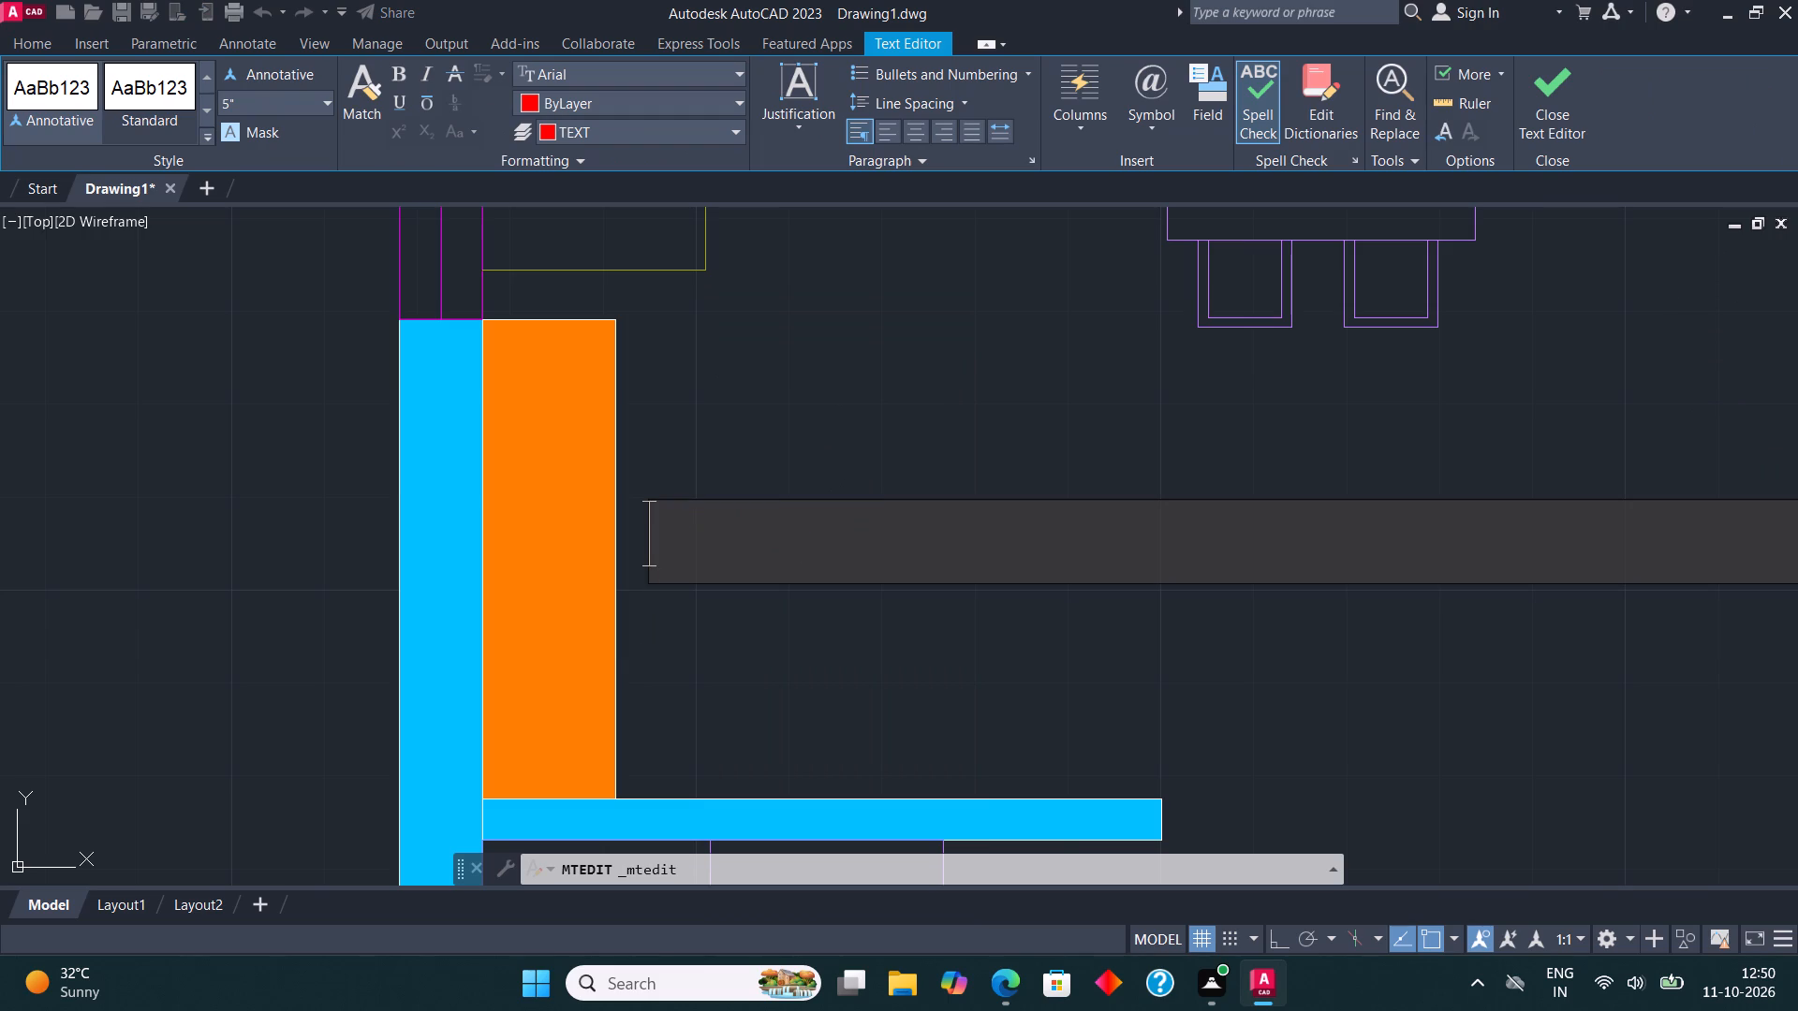
pyautogui.write('PUJA')
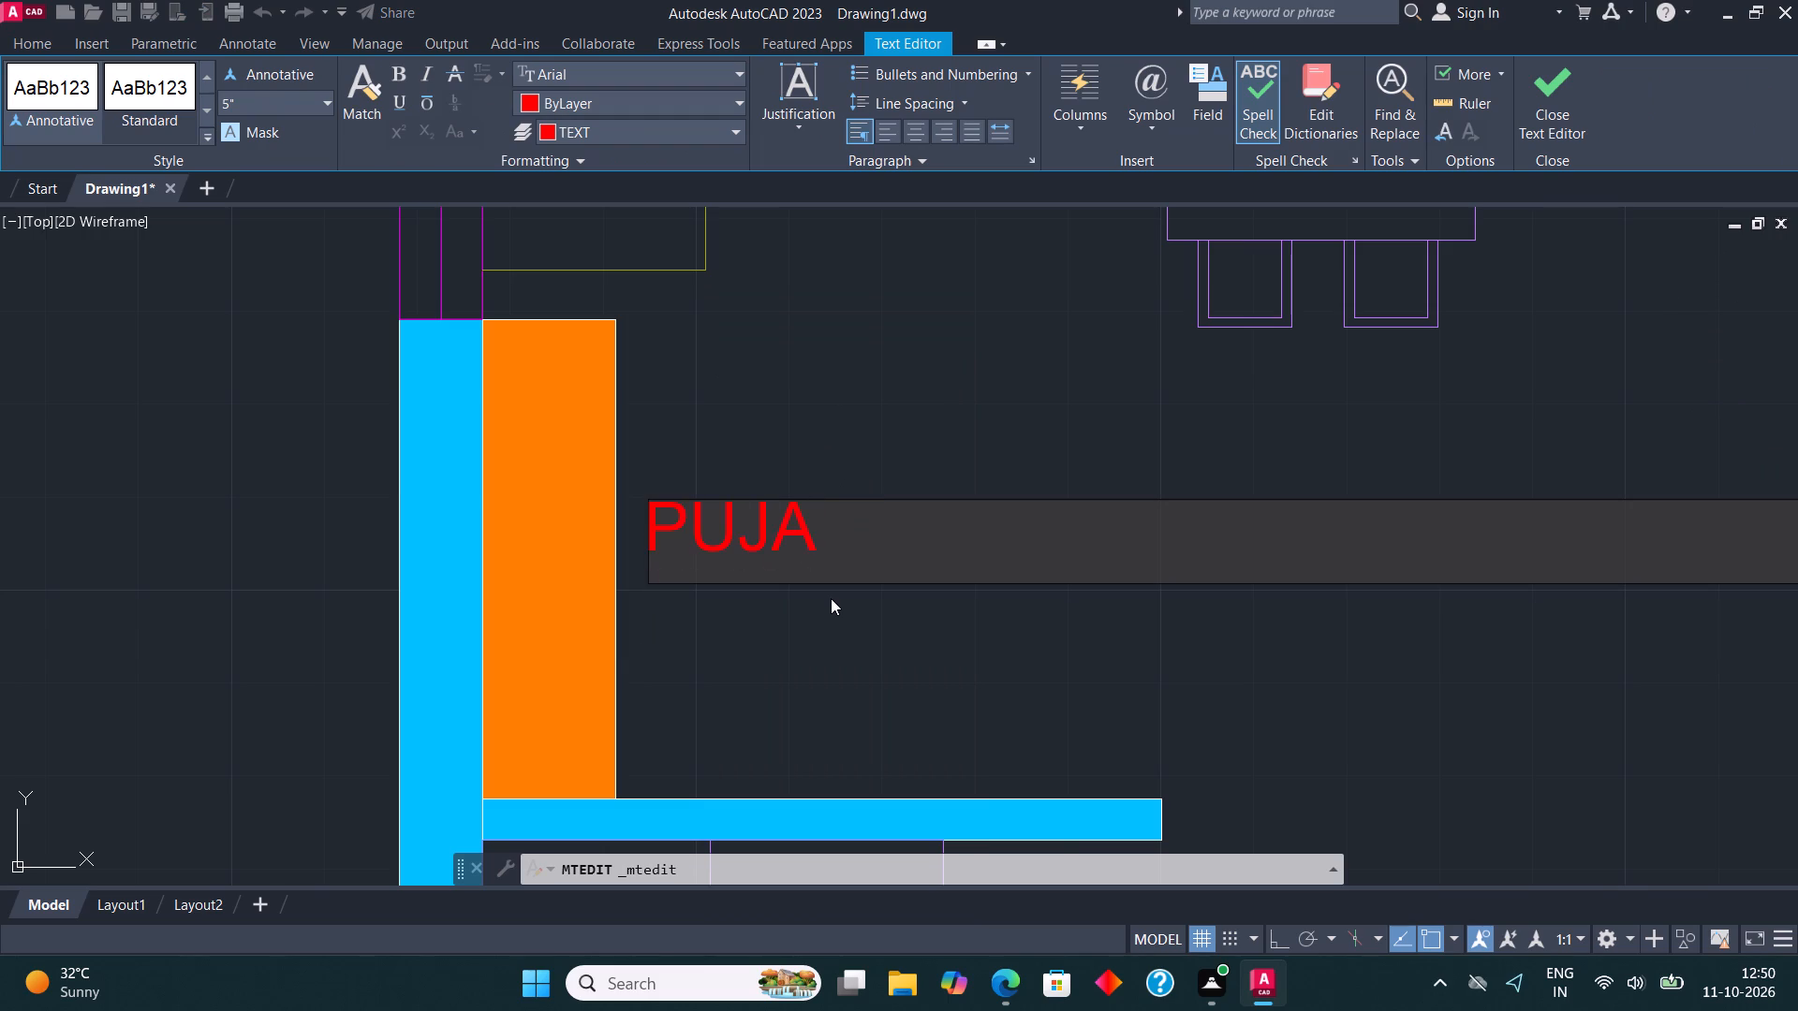
pyautogui.click(1531, 87)
# Replace the STORE label between the kitchen counter and dining table with "KITCHEN+DINING" and "14'11"*10'7"" on the line below.
pyautogui.scroll(-4, 570, 638)
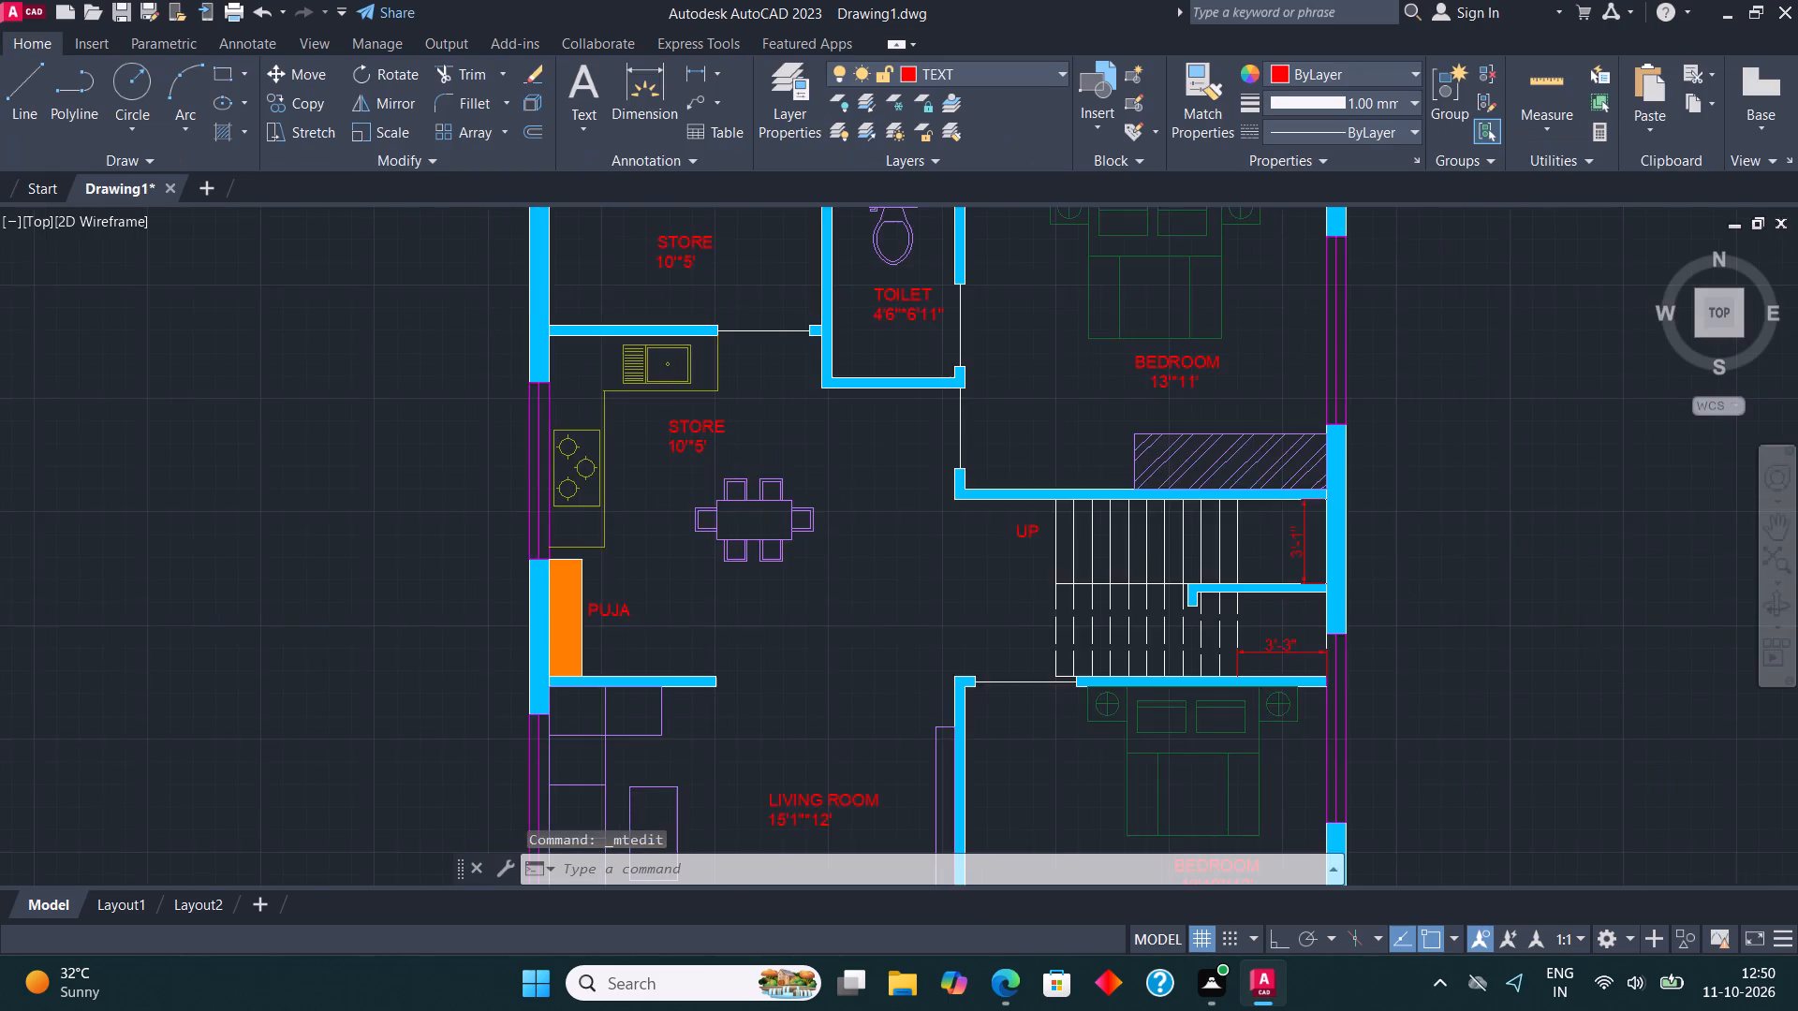
pyautogui.scroll(2, 610, 481)
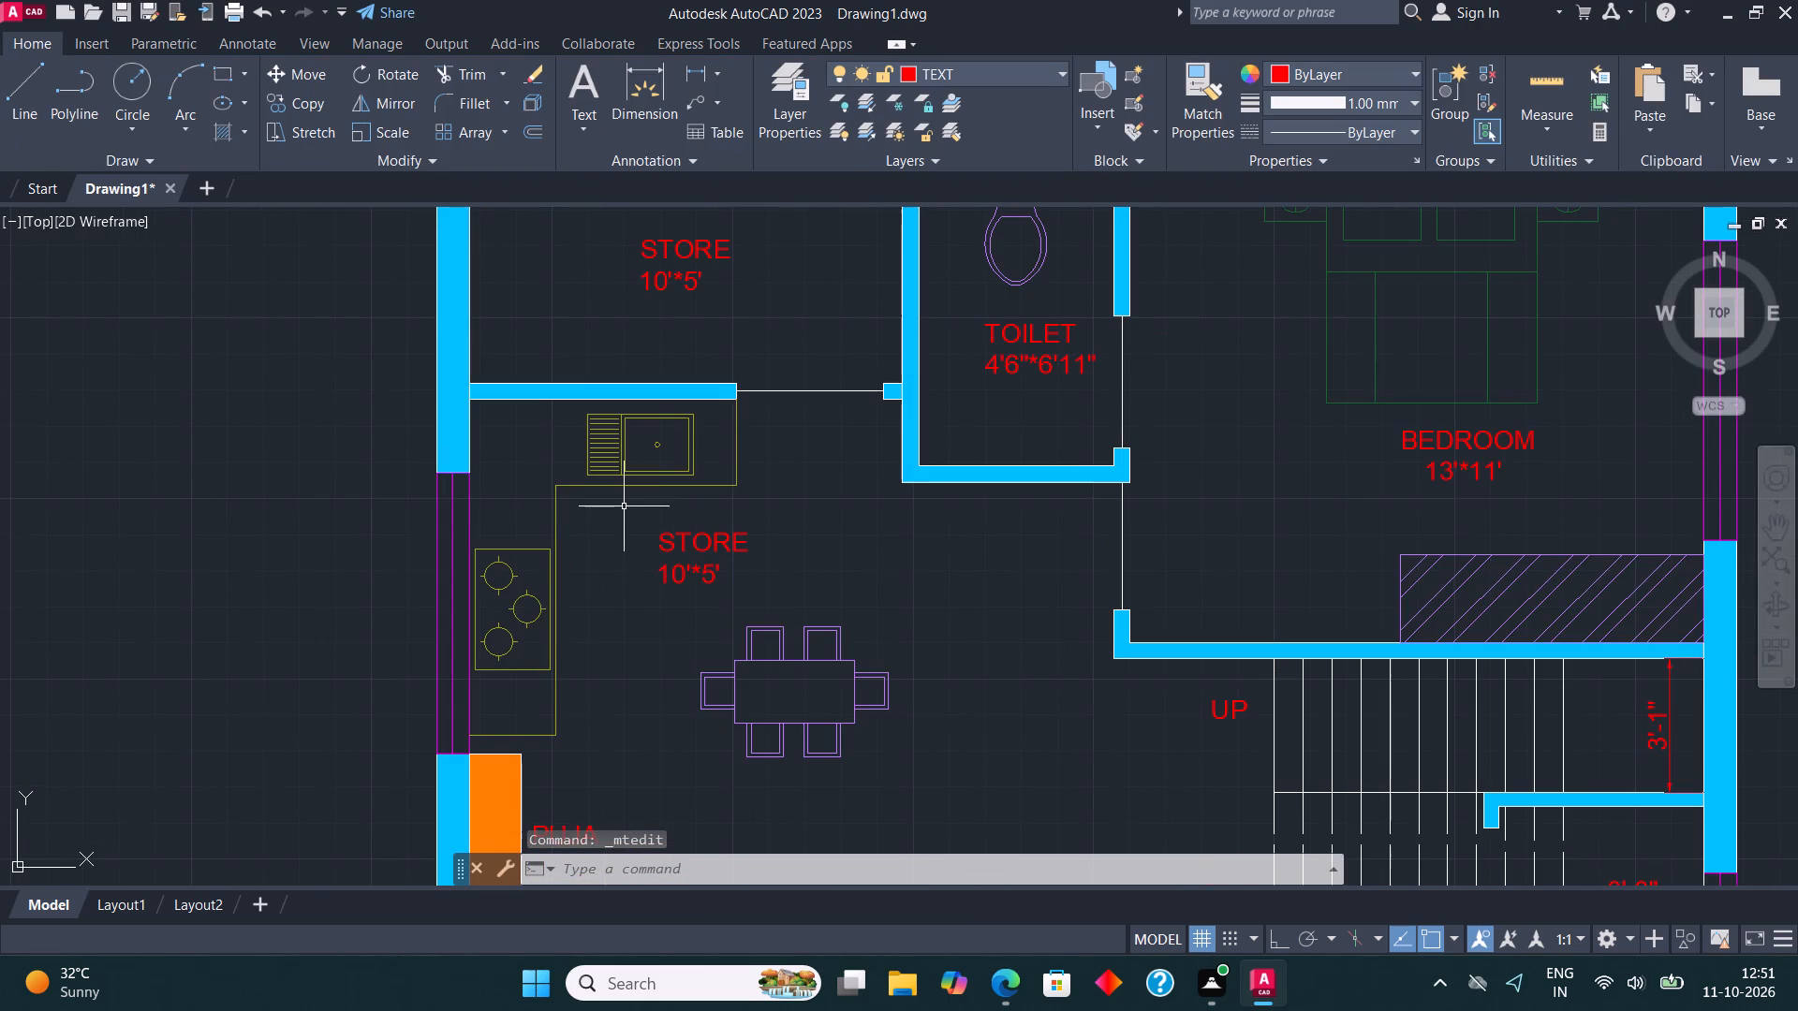
pyautogui.scroll(2, 718, 535)
pyautogui.click(721, 547)
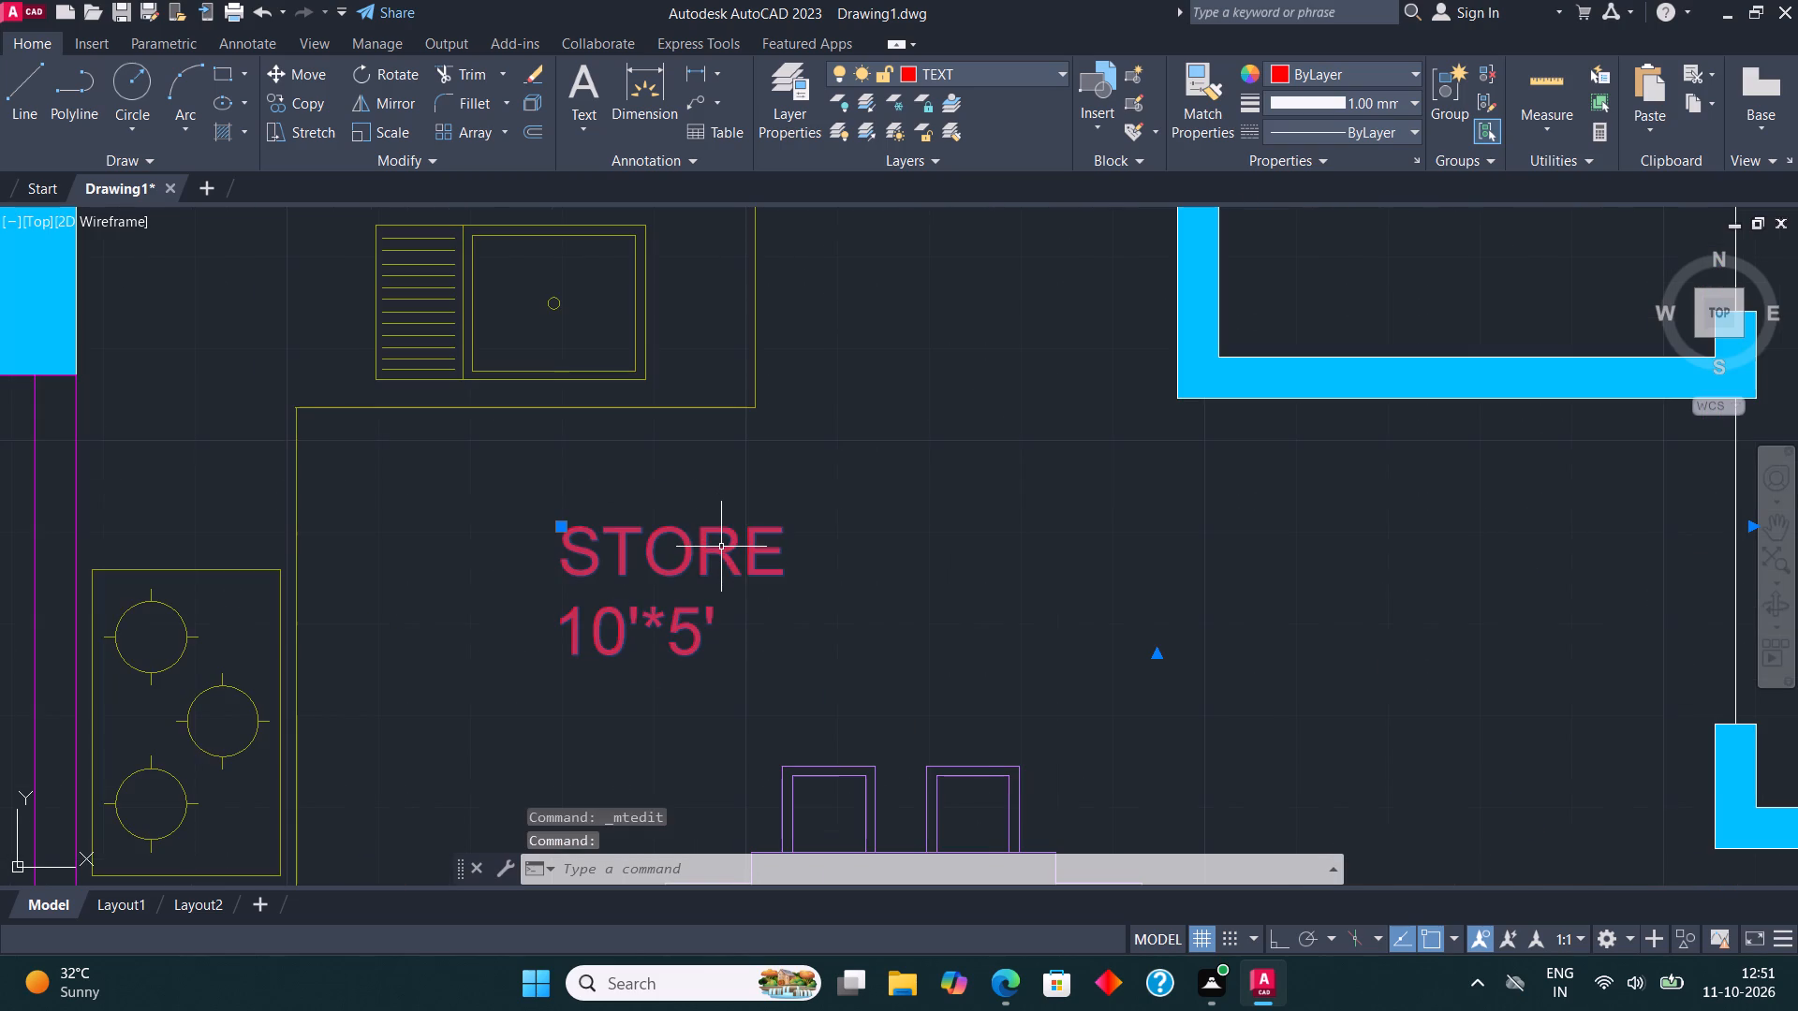
pyautogui.rightClick(721, 547)
pyautogui.click(814, 363)
pyautogui.click(751, 617)
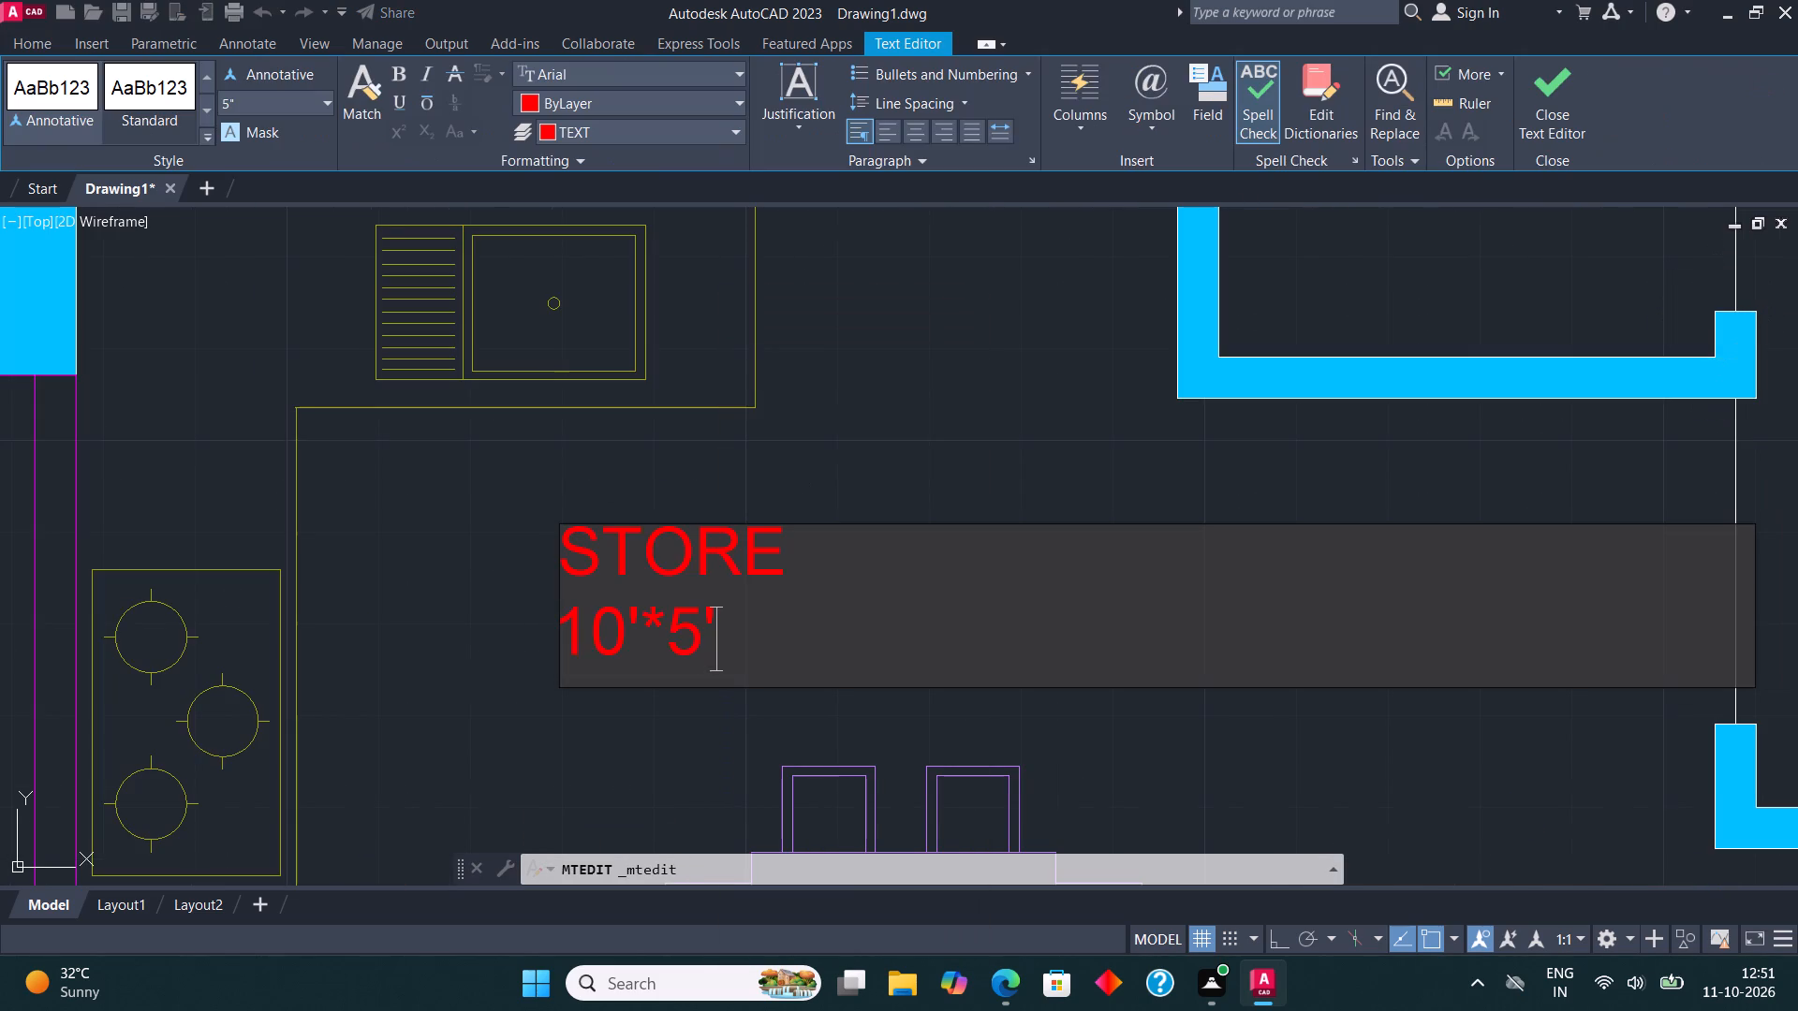
pyautogui.press('BackSpace')
pyautogui.press('BackSpace')
pyautogui.press('BackSpace')
pyautogui.press('BackSpace')
pyautogui.press('BackSpace')
pyautogui.press('BackSpace')
pyautogui.press('BackSpace')
pyautogui.press('BackSpace')
pyautogui.press('BackSpace')
pyautogui.press('BackSpace')
pyautogui.press('BackSpace')
pyautogui.press('BackSpace')
pyautogui.press('BackSpace')
pyautogui.press('BackSpace')
pyautogui.press('BackSpace')
pyautogui.press('BackSpace')
pyautogui.press('BackSpace')
pyautogui.press('BackSpace')
pyautogui.press('BackSpace')
pyautogui.press('BackSpace')
pyautogui.write('KITCHEN')
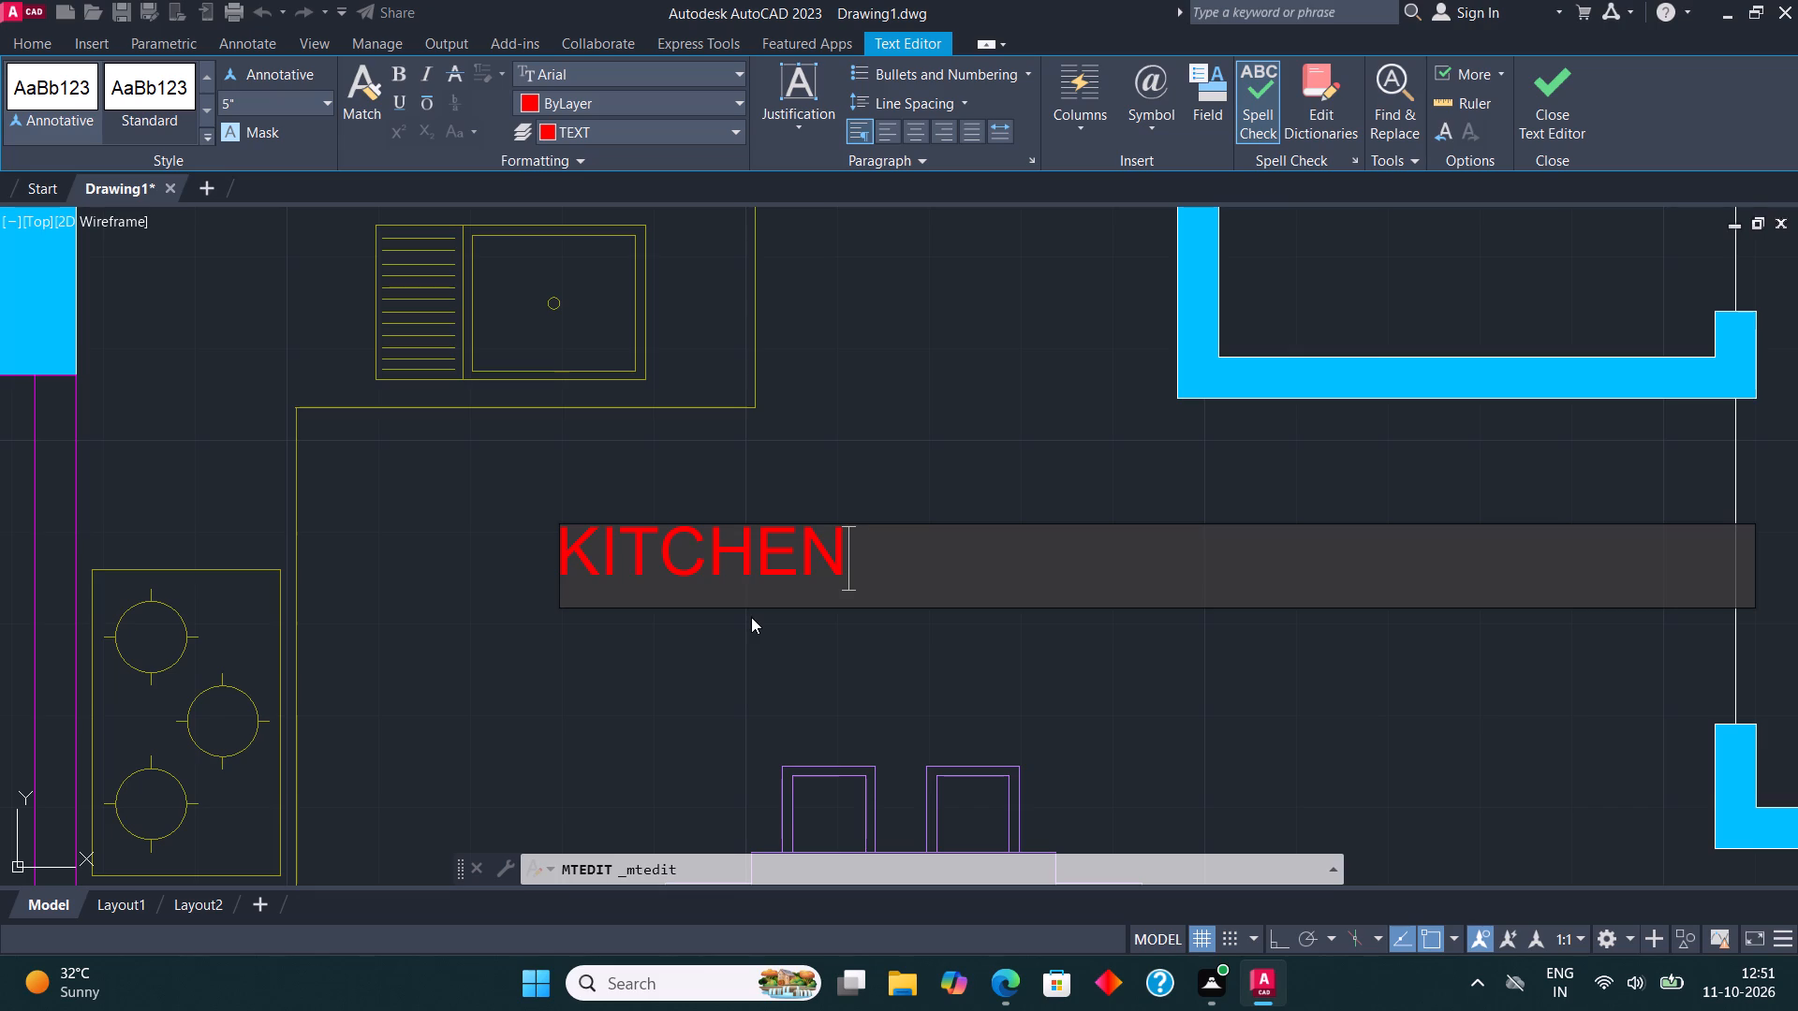
pyautogui.press('*')
pyautogui.press('BackSpace')
pyautogui.press('+')
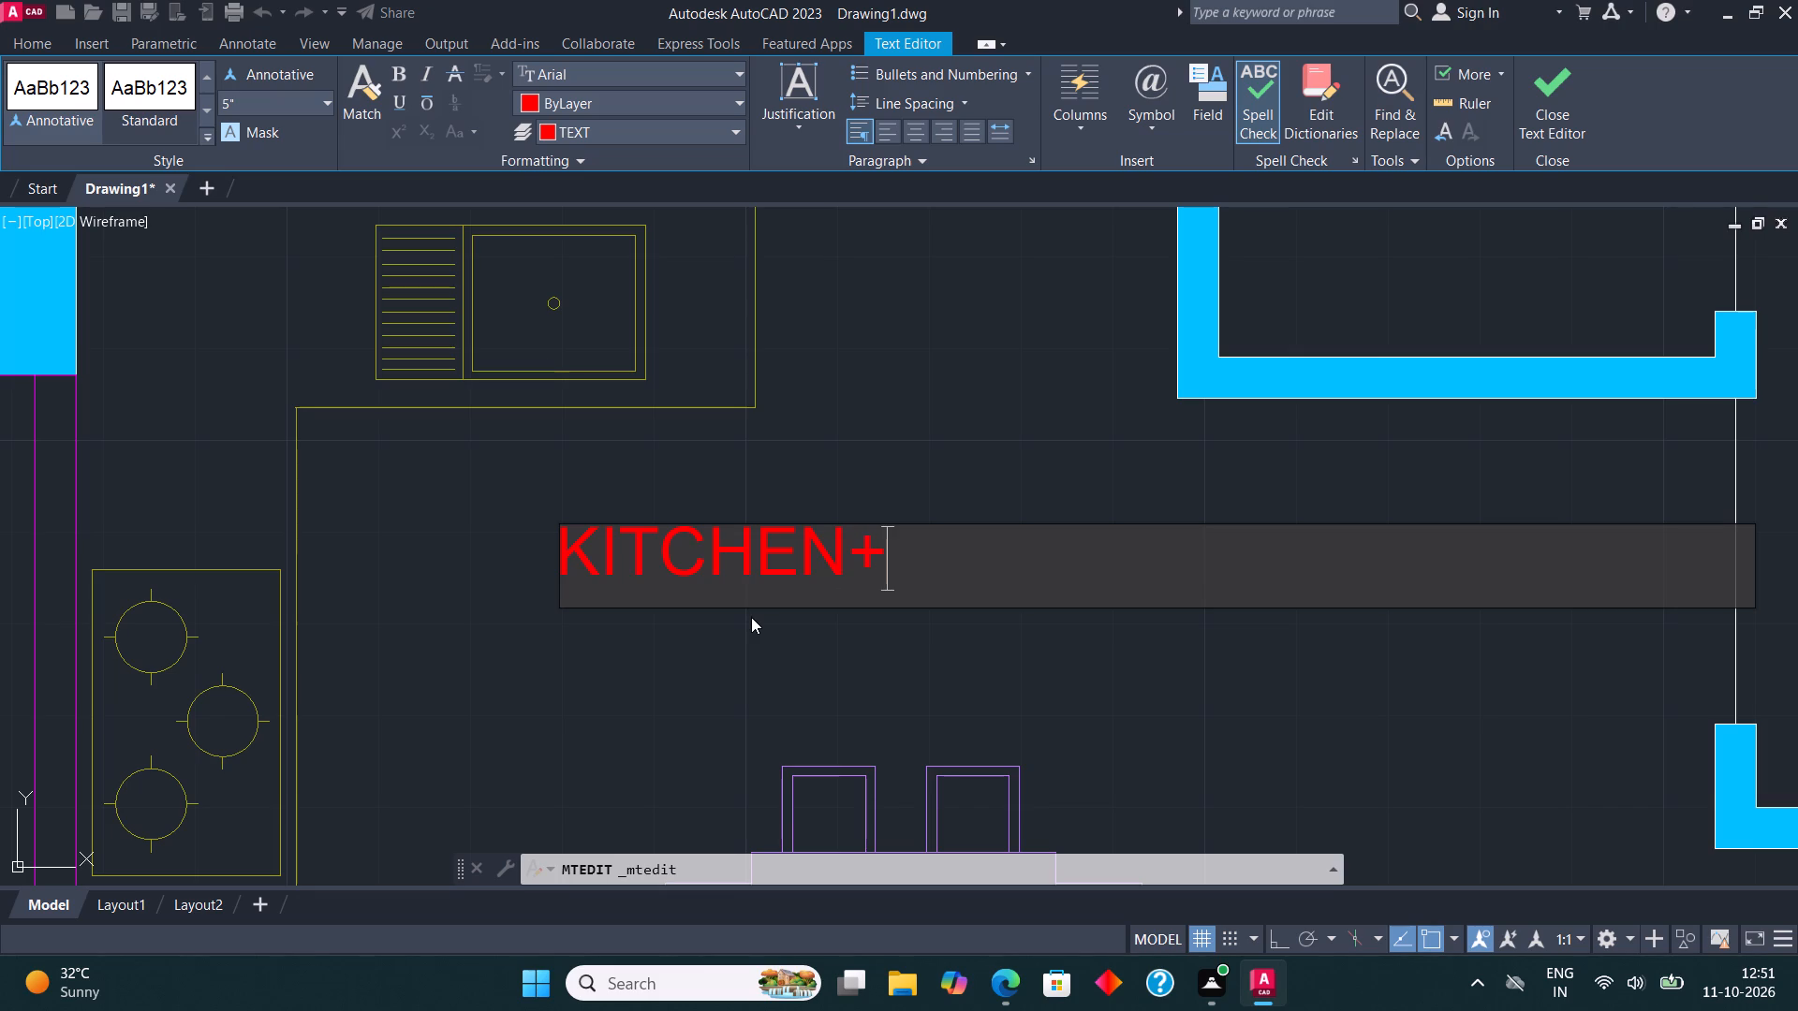
pyautogui.write('DINING')
pyautogui.press('Return')
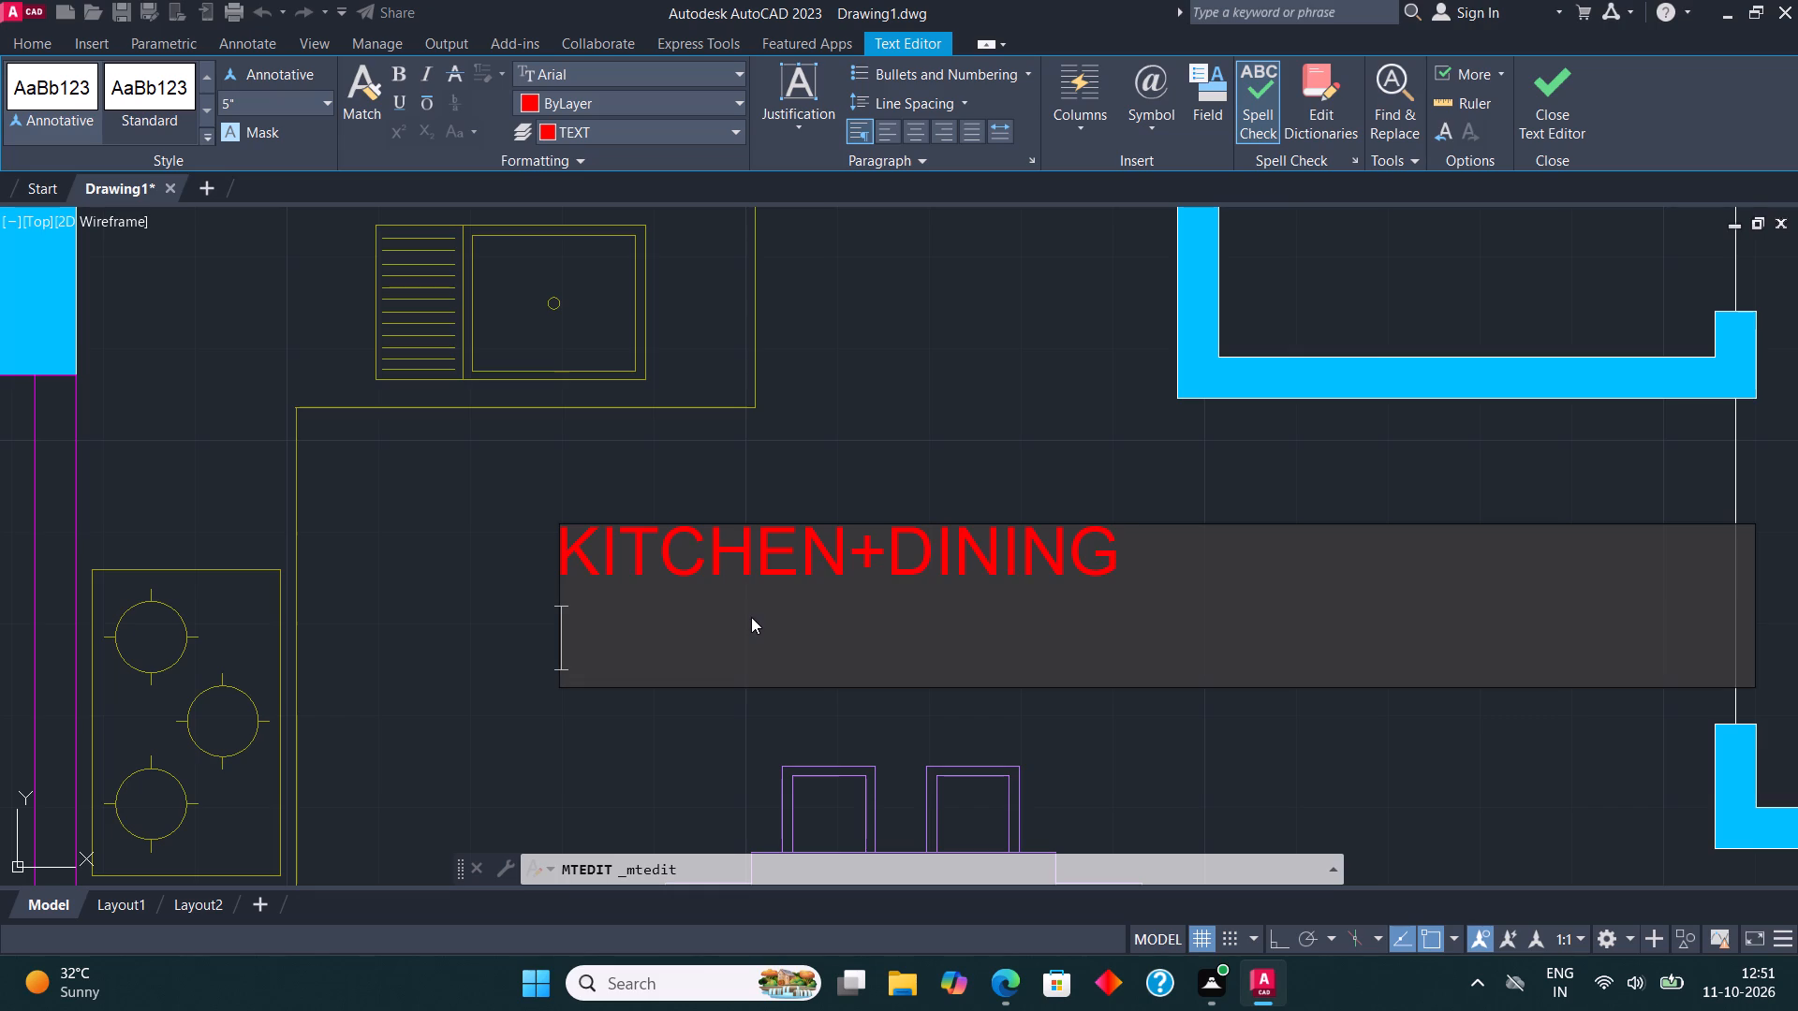
pyautogui.write('14\'11"*')
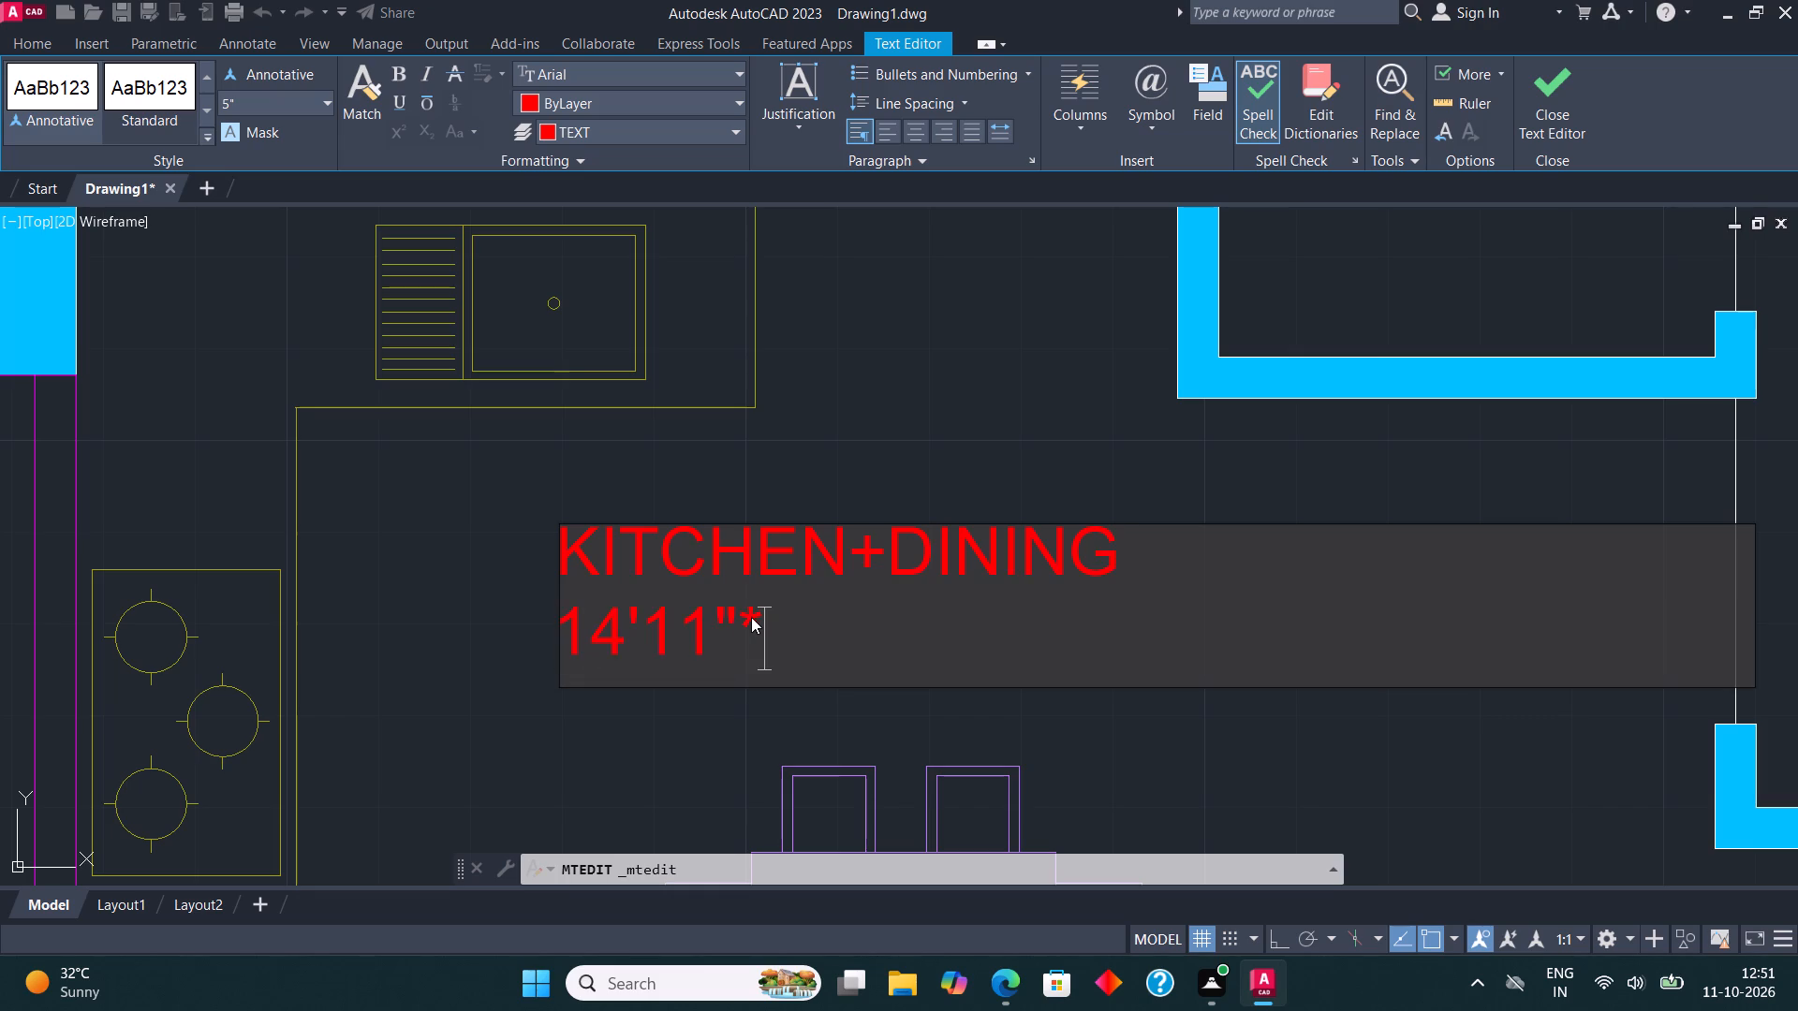
pyautogui.write("10'7")
pyautogui.hotkey('shift', '"')
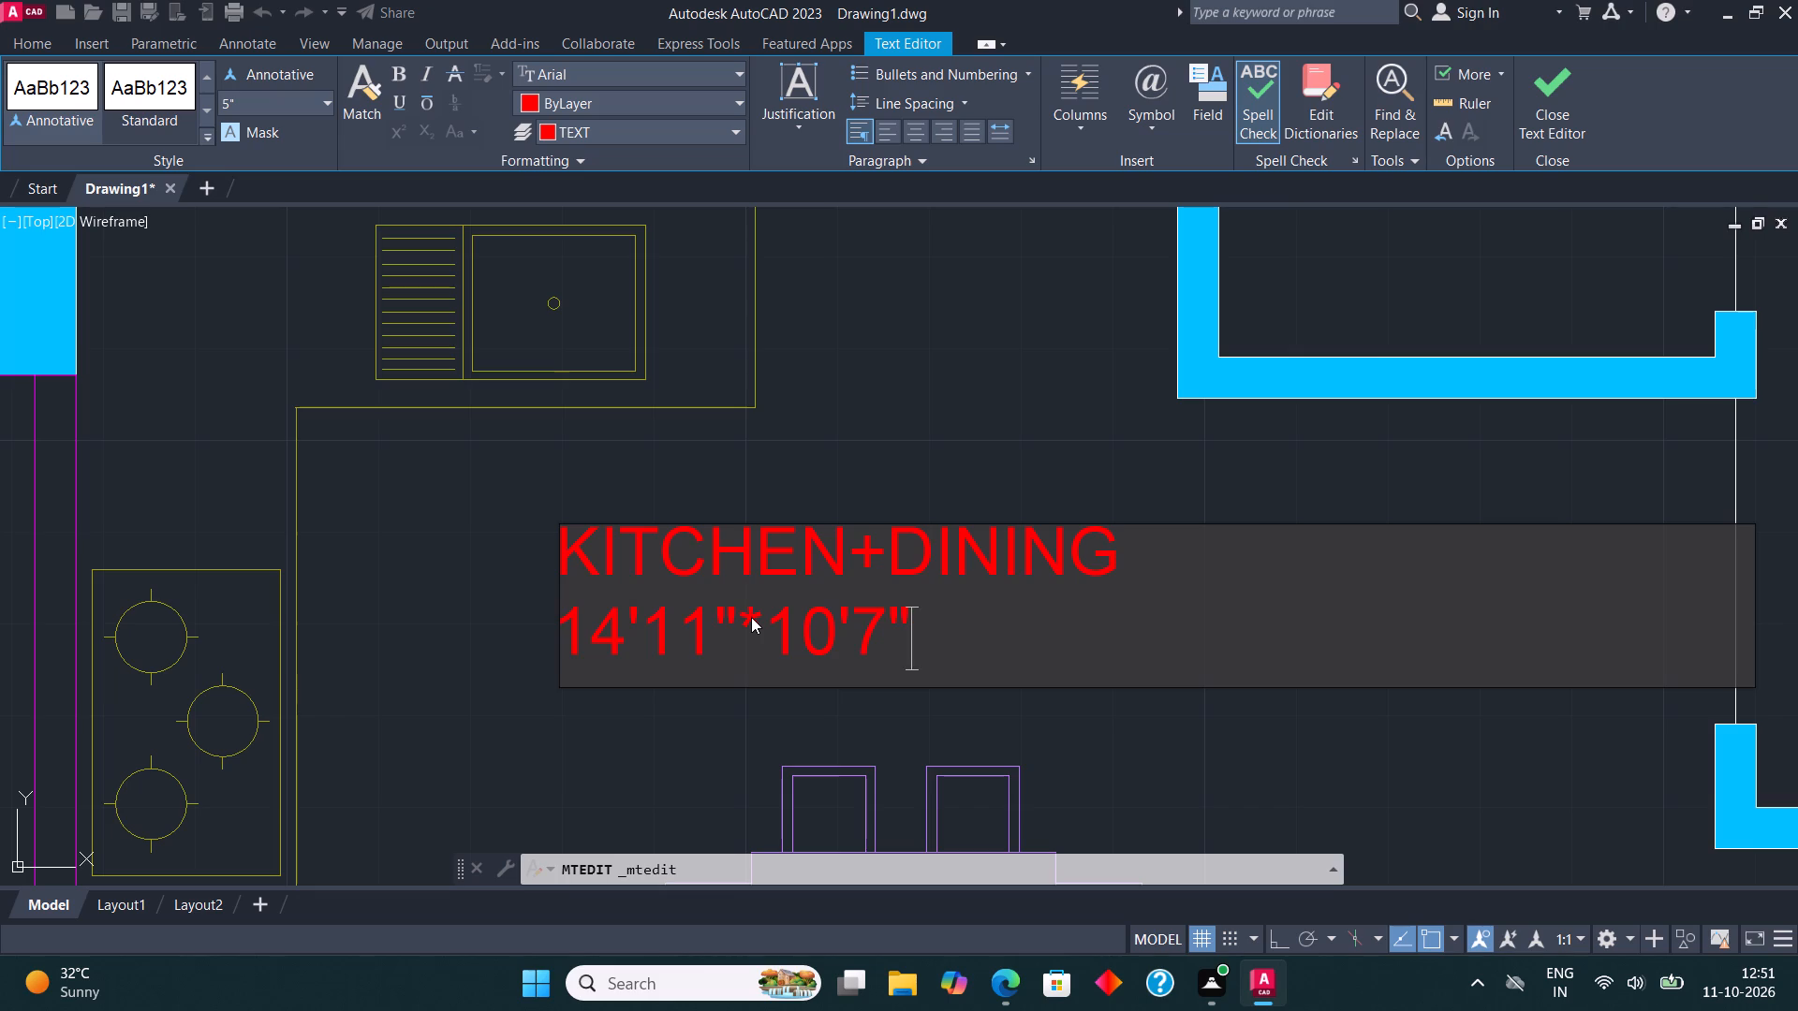
pyautogui.click(1541, 85)
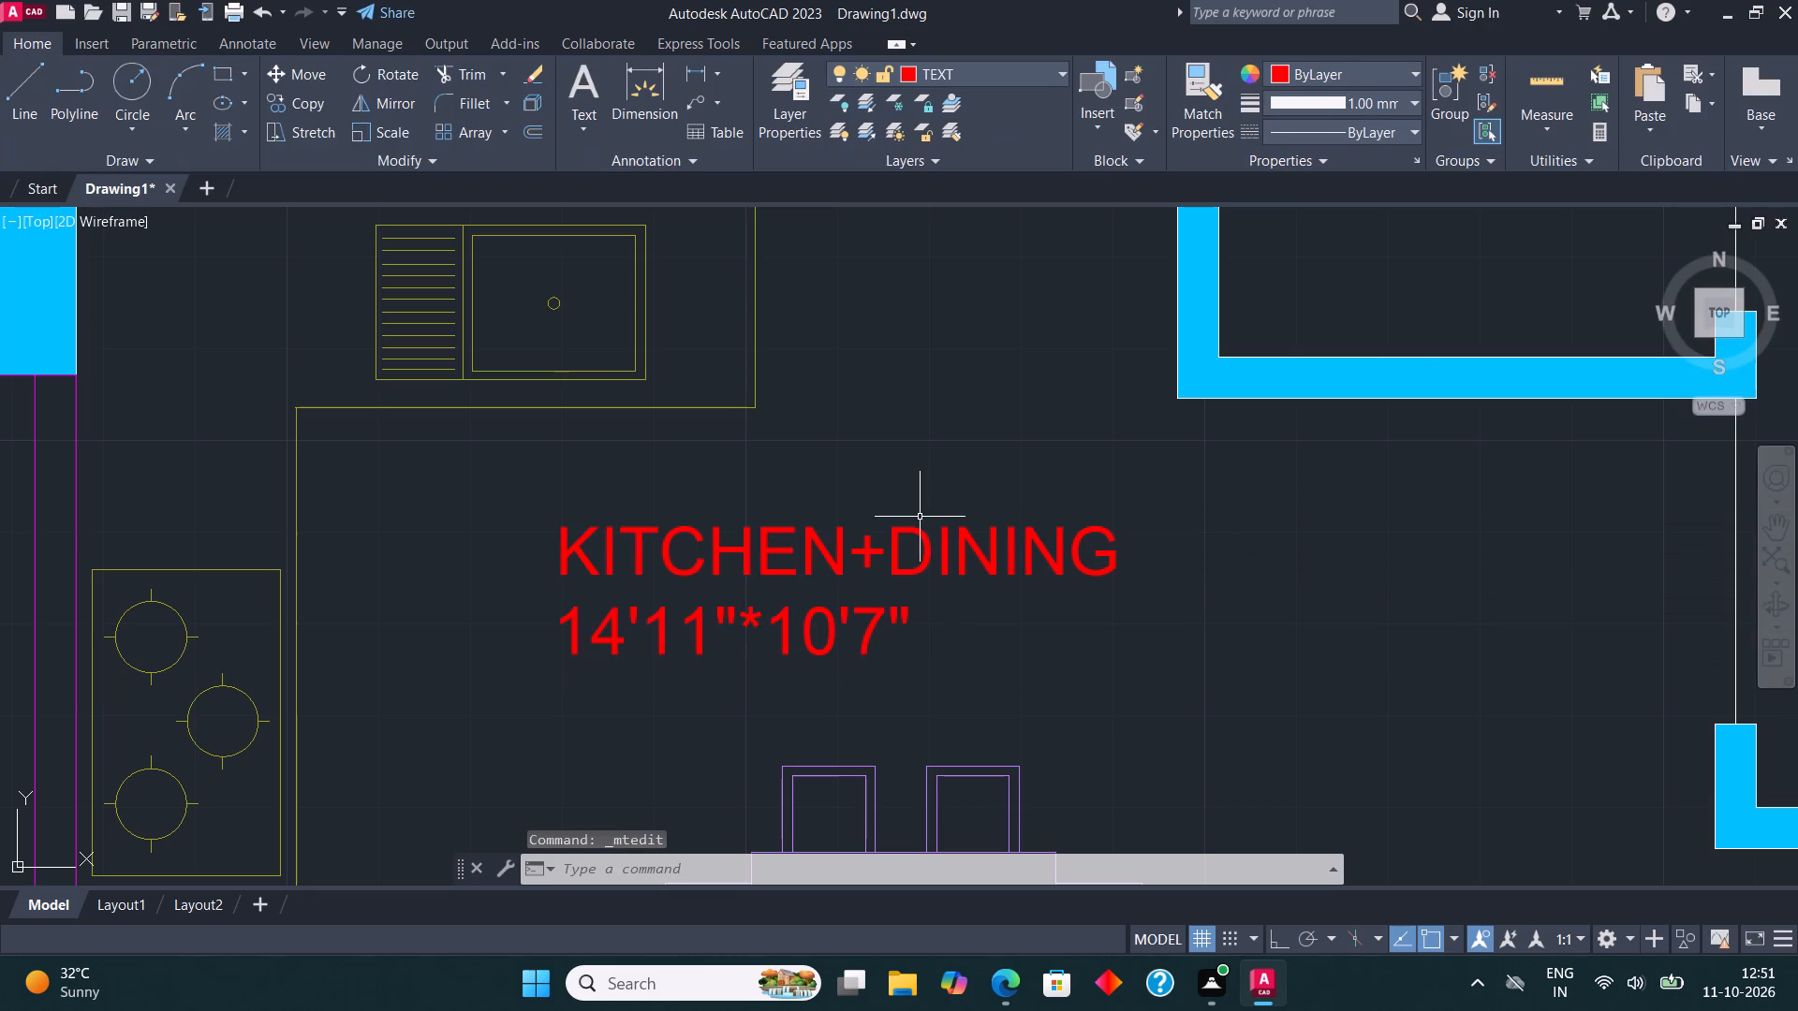
pyautogui.scroll(-2, 916, 519)
pyautogui.moveTo(882, 394); pyautogui.dragTo(793, 426, button='middle')
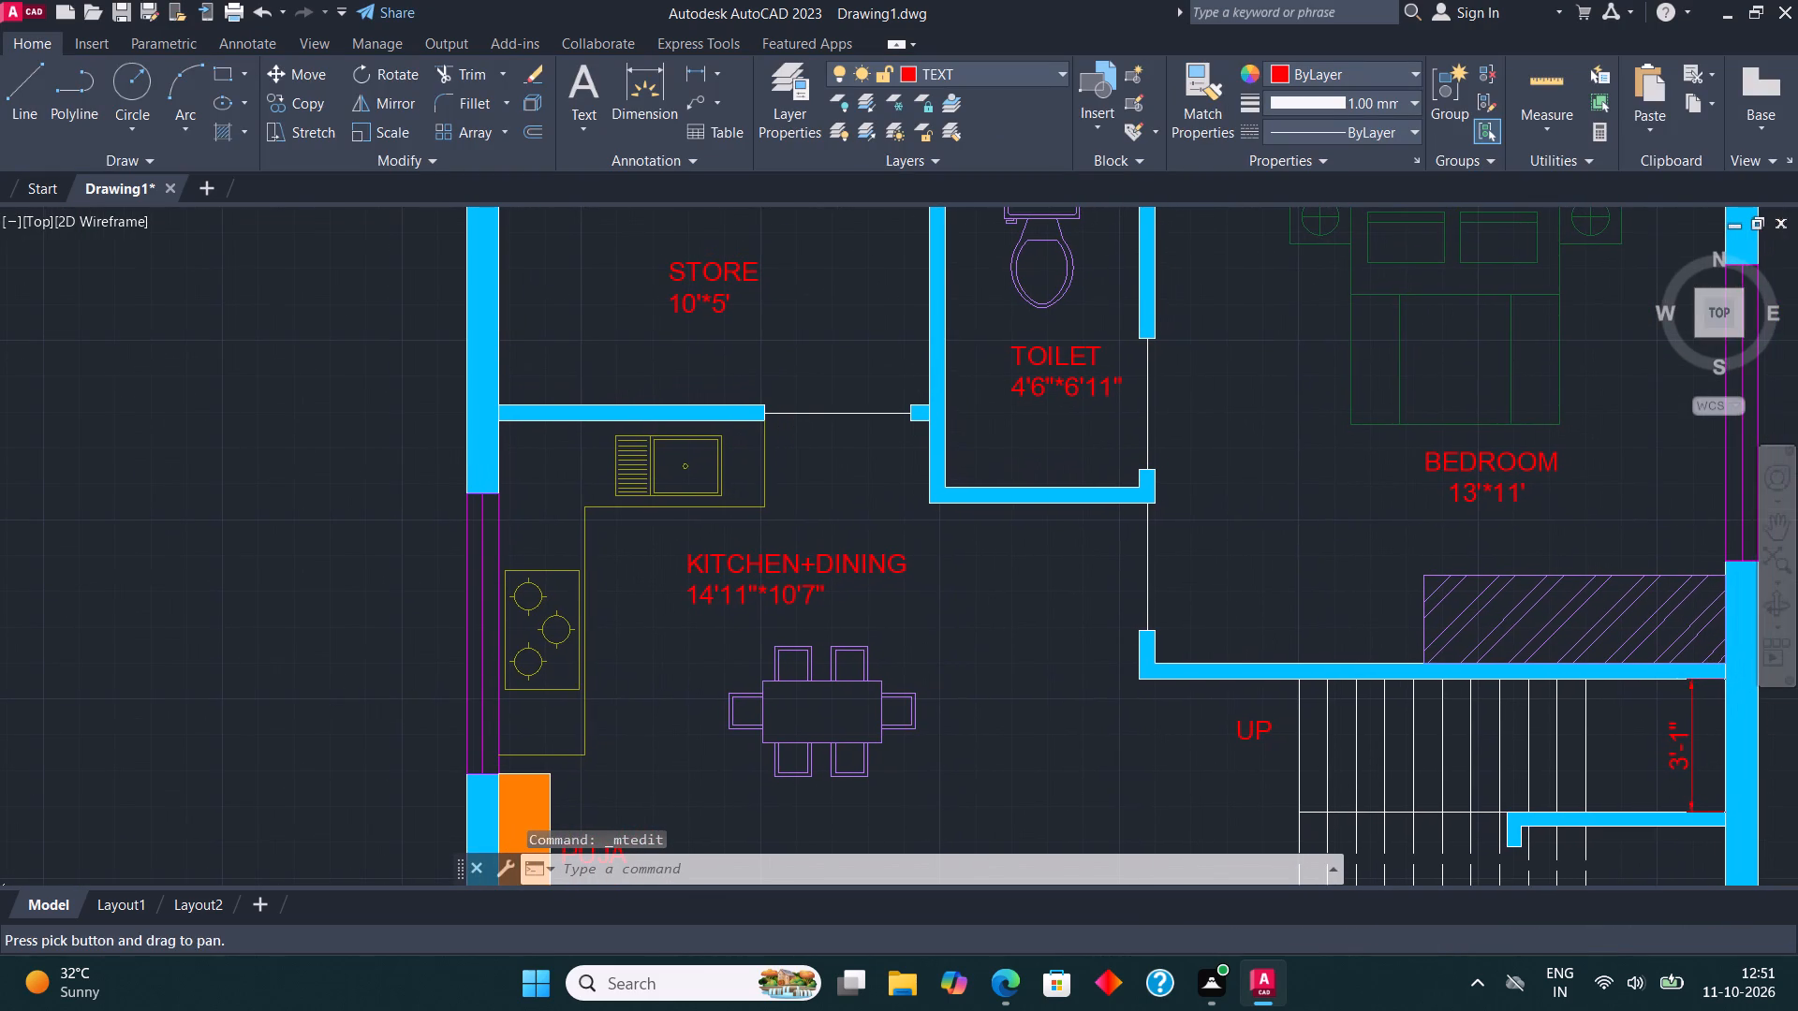
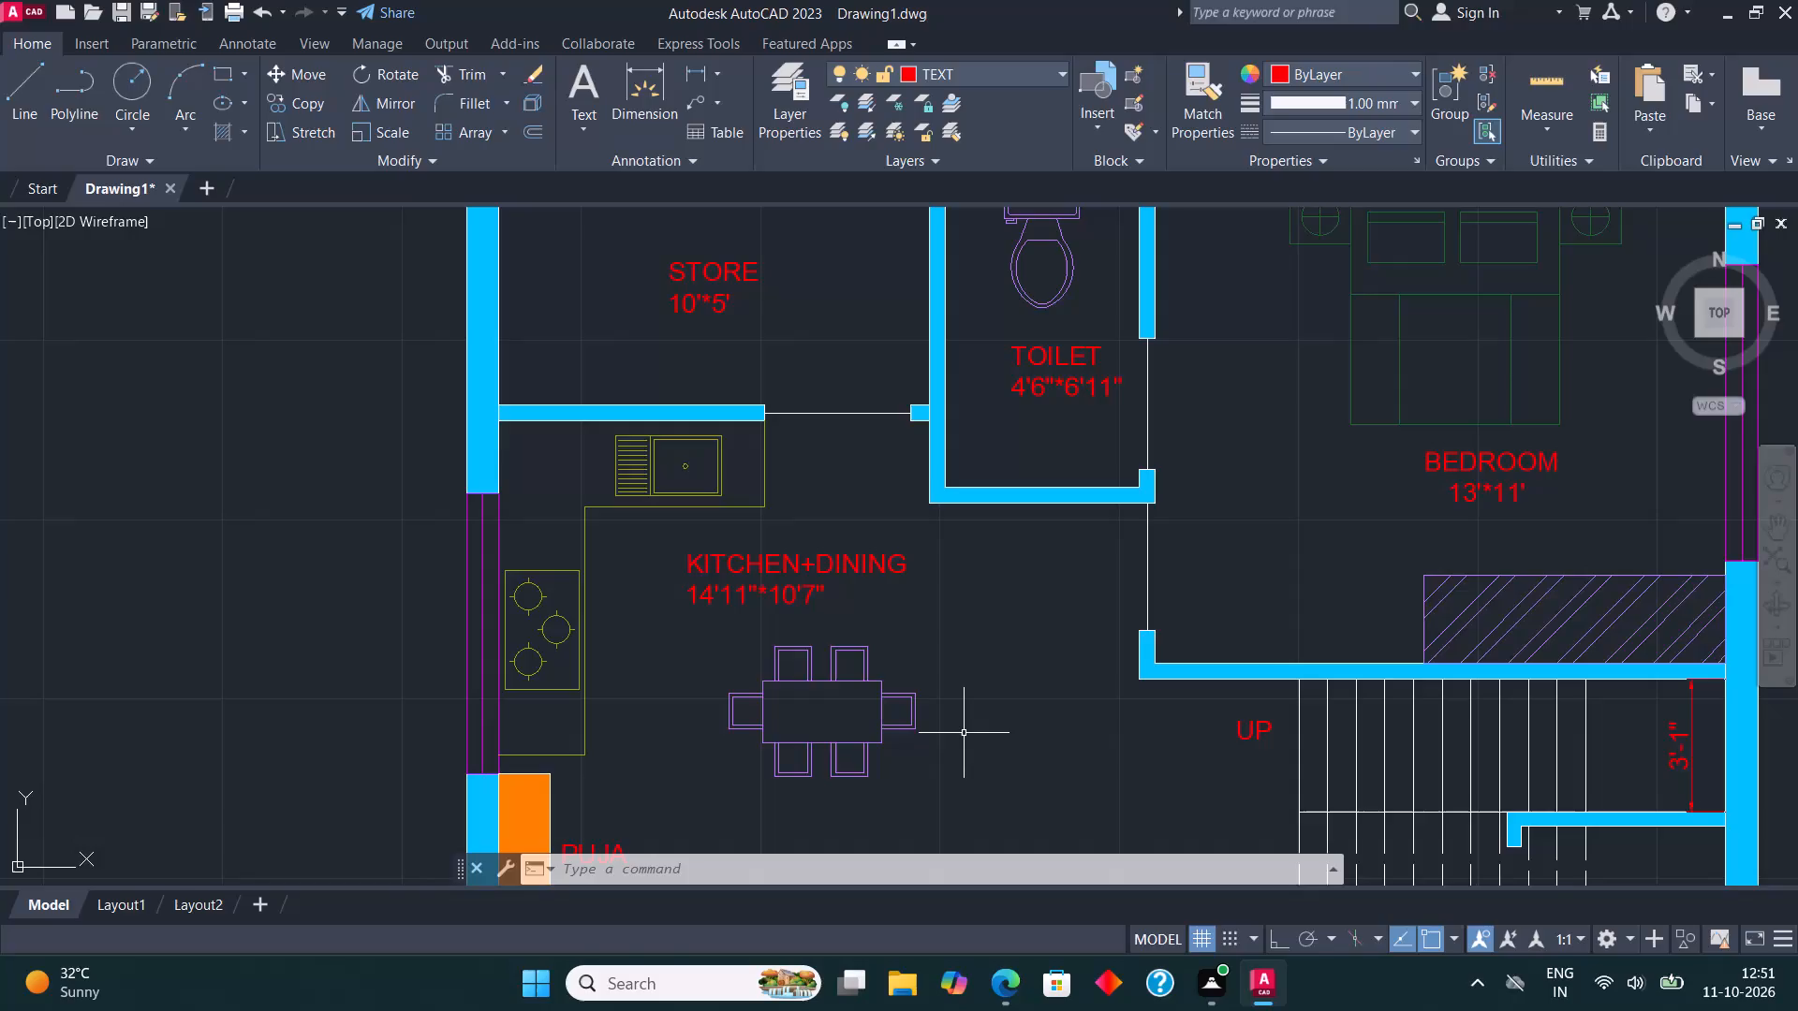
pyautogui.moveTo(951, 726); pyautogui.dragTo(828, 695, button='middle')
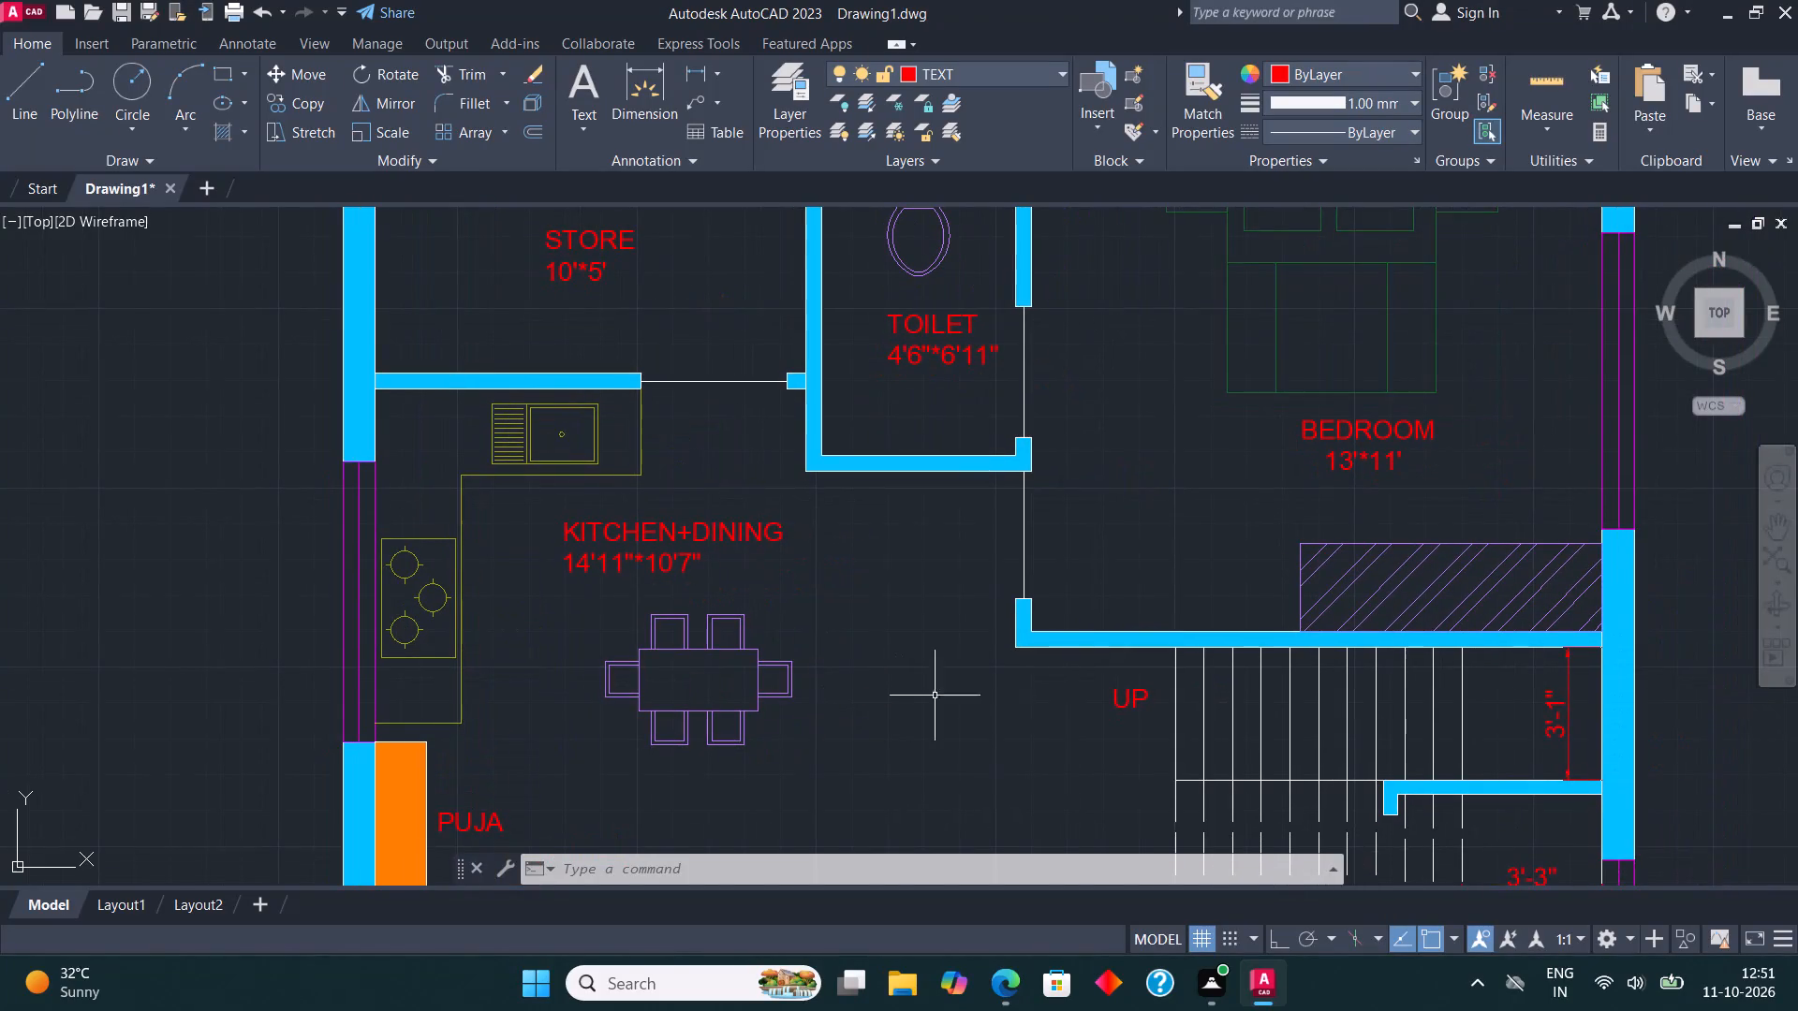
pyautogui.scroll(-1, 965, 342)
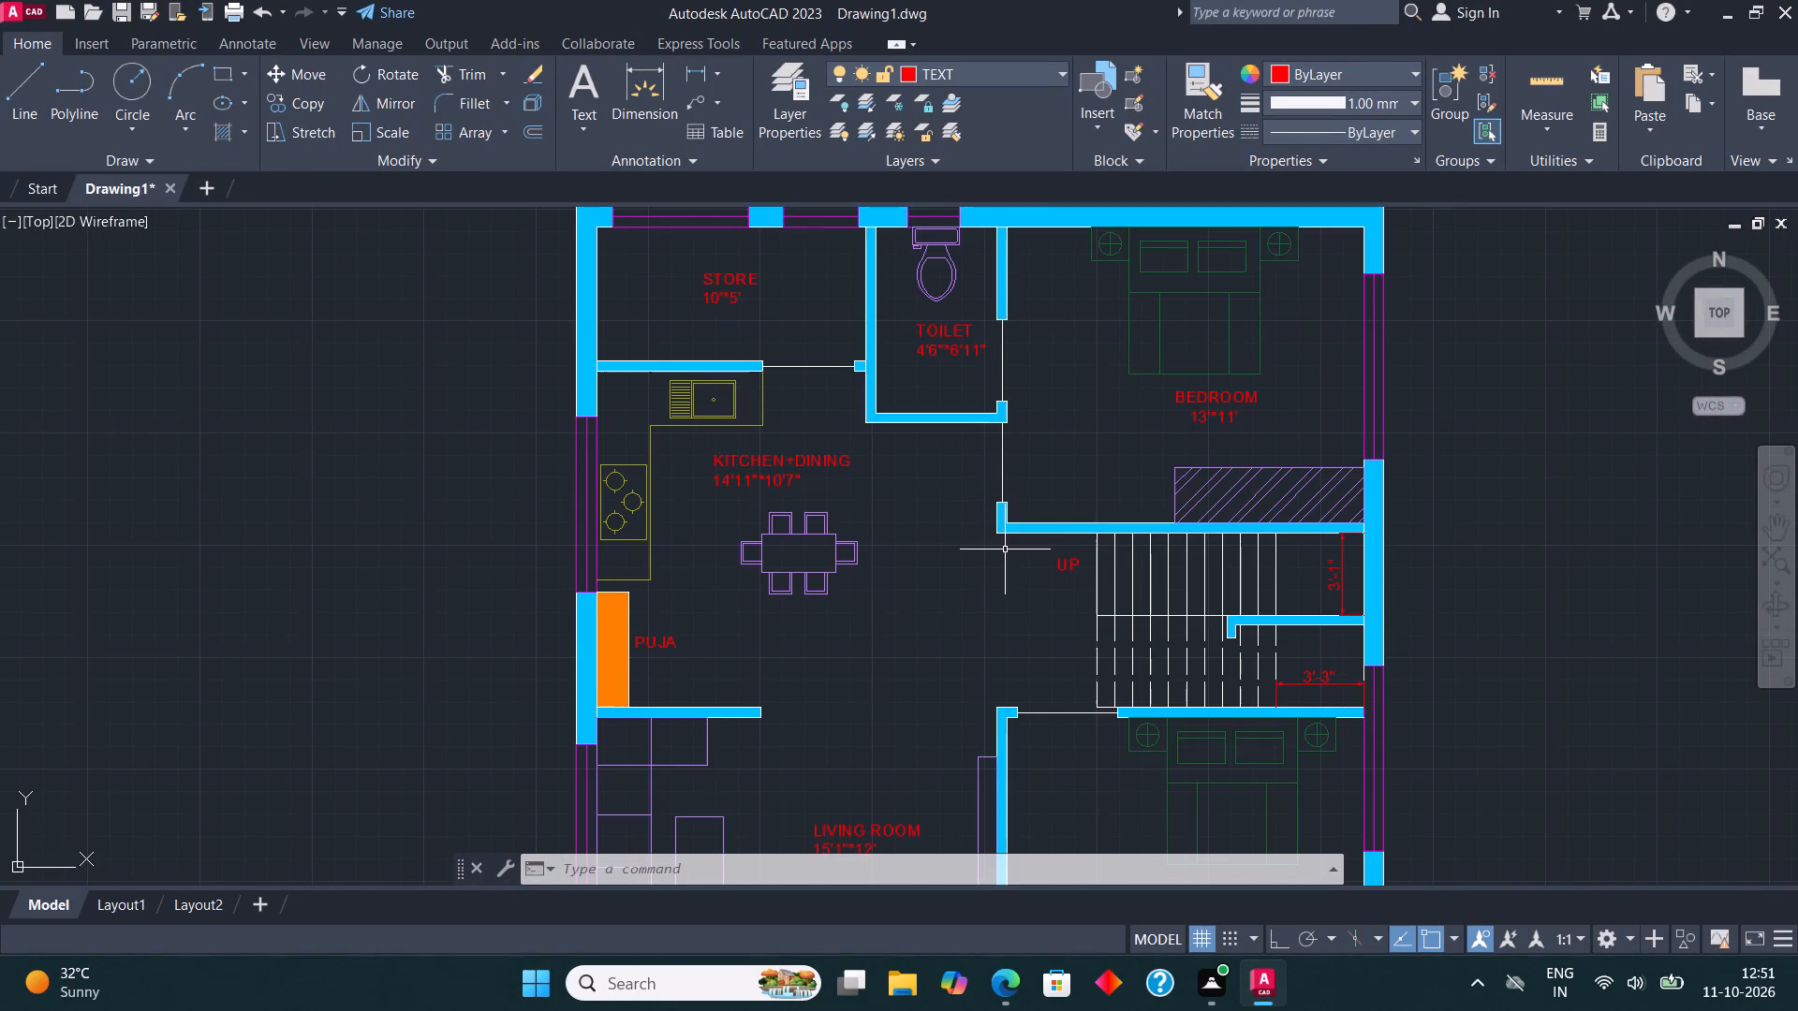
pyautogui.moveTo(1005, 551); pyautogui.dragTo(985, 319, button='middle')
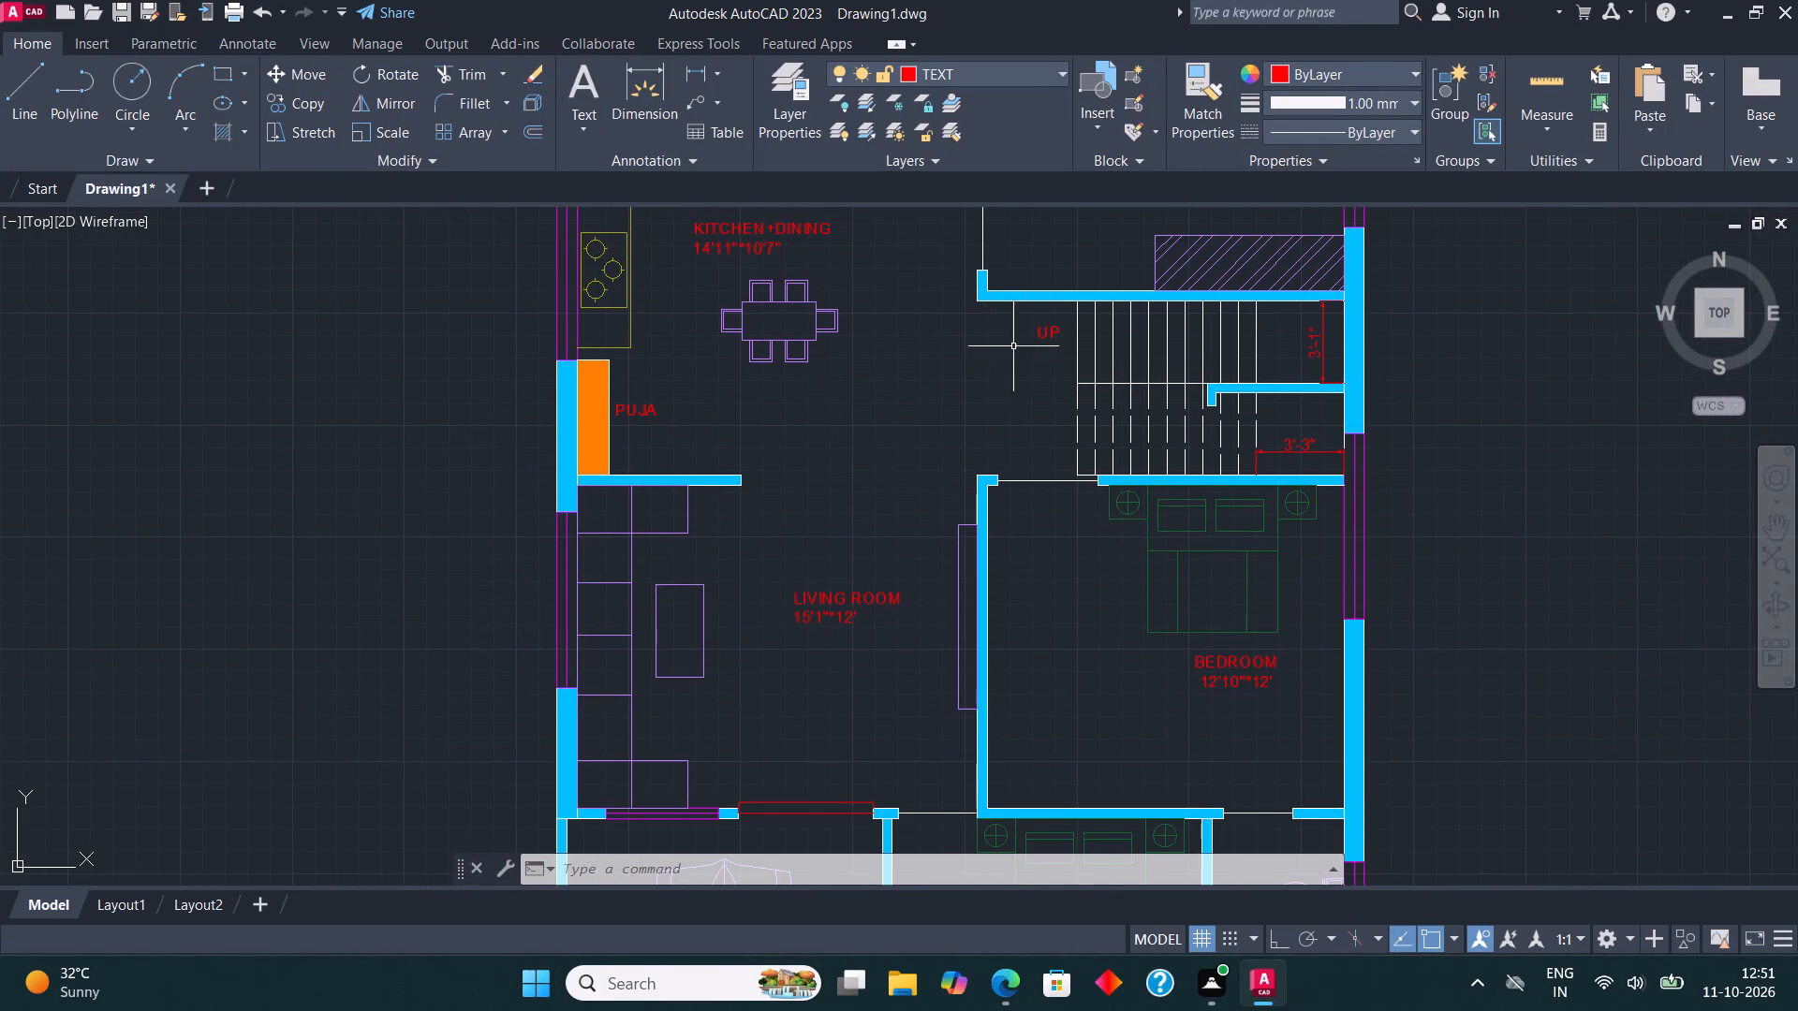
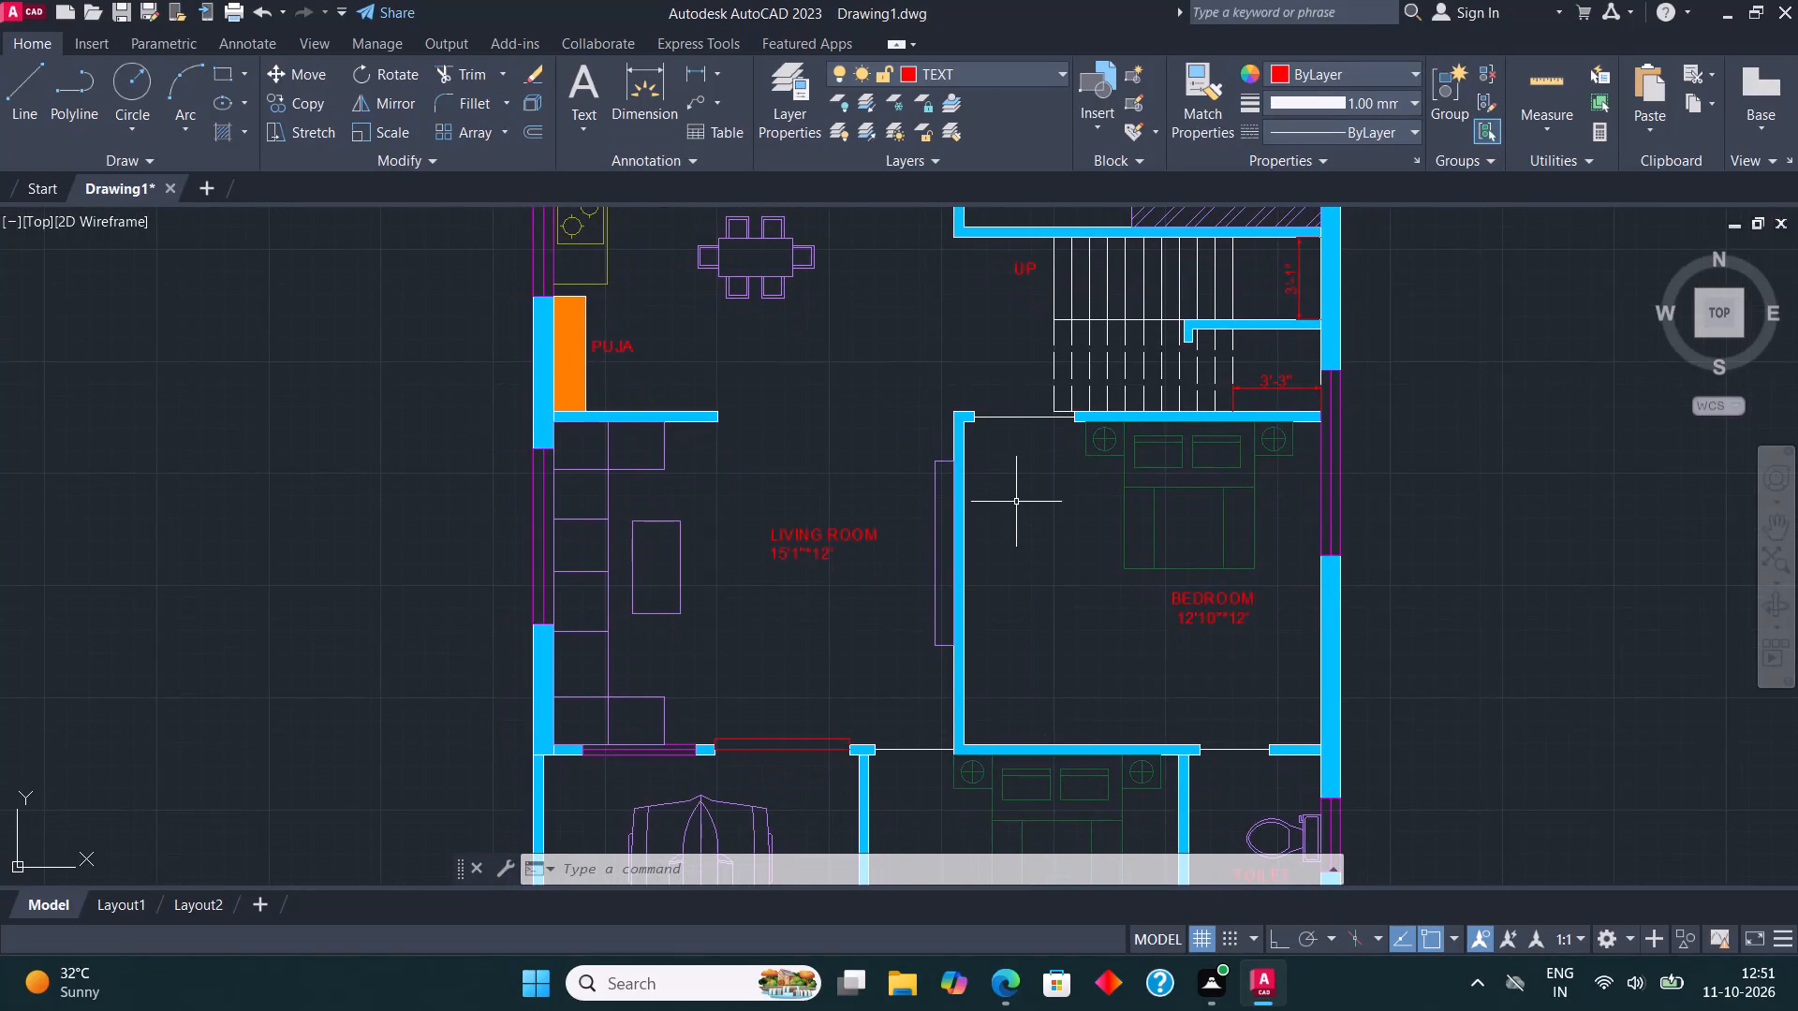
# Look over the floor plan's rooms and labels, from the parking and planters up to the SOUTH label.
pyautogui.scroll(-2, 1011, 494)
pyautogui.scroll(1, 965, 642)
pyautogui.moveTo(964, 642); pyautogui.dragTo(946, 531, button='middle')
pyautogui.scroll(2, 912, 612)
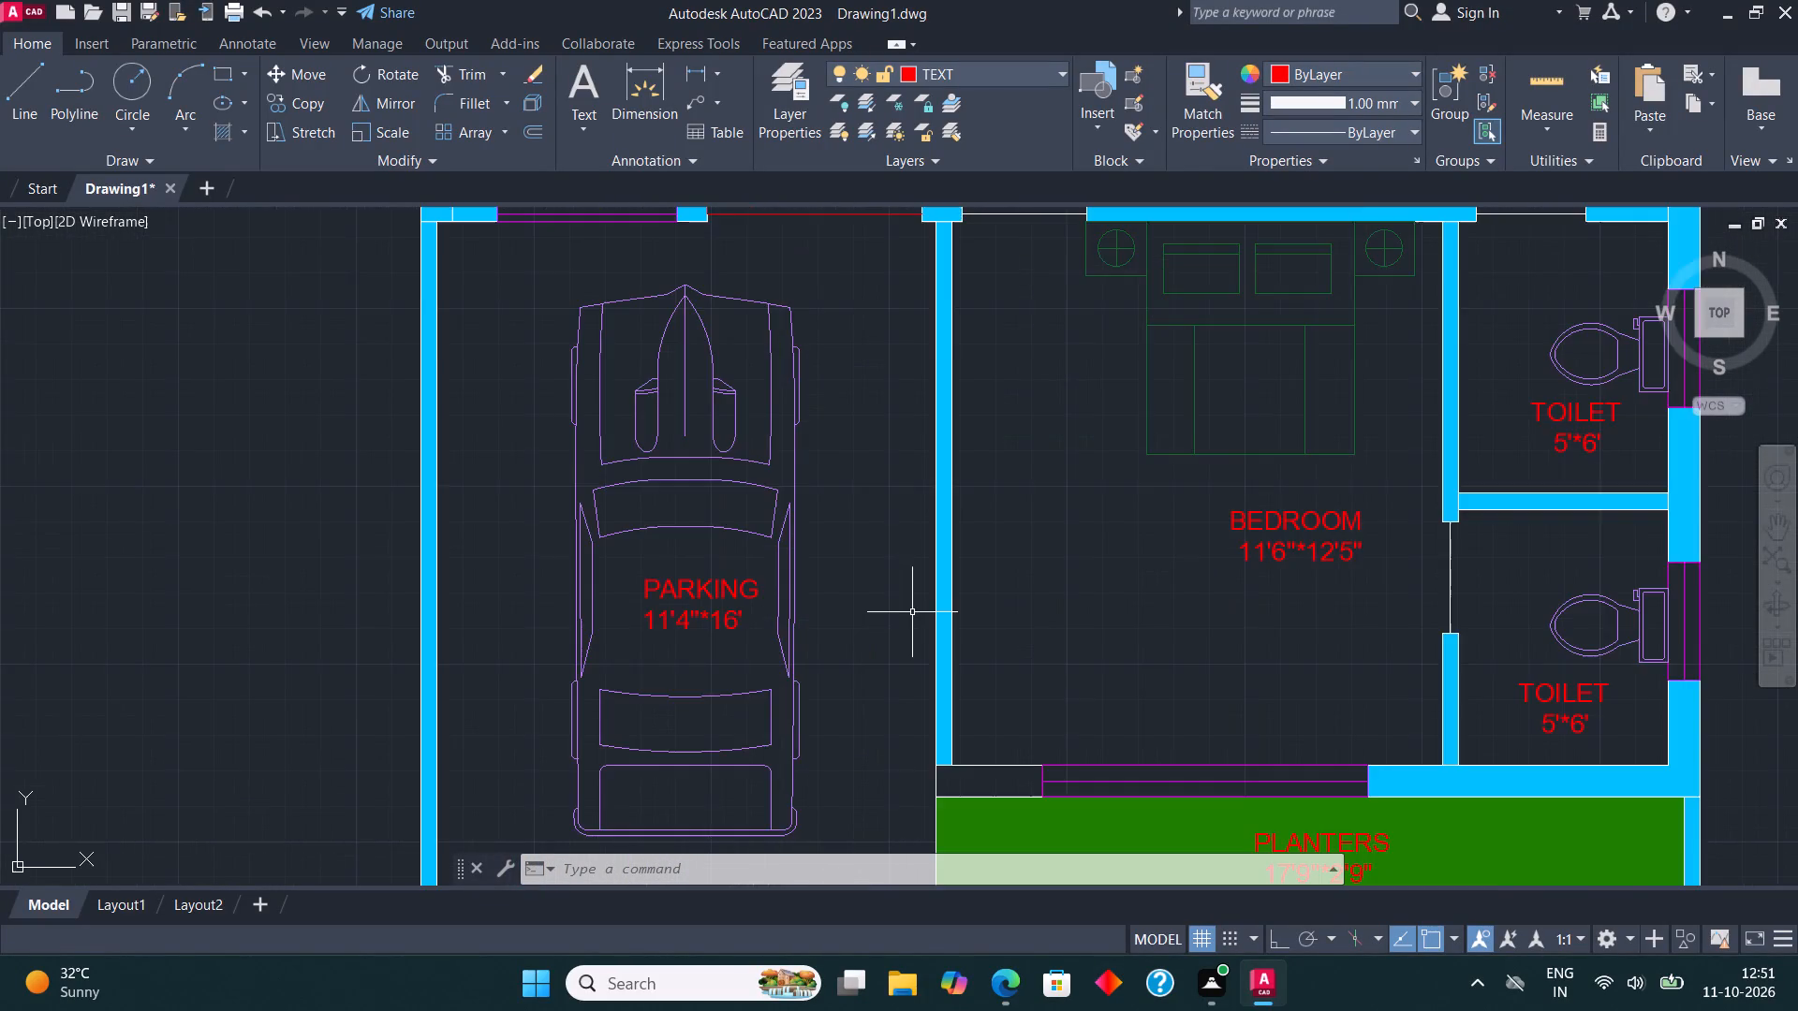
pyautogui.scroll(-1, 912, 612)
pyautogui.scroll(1, 1212, 622)
pyautogui.moveTo(1205, 620); pyautogui.dragTo(1172, 620, button='middle')
pyautogui.scroll(-1, 1157, 571)
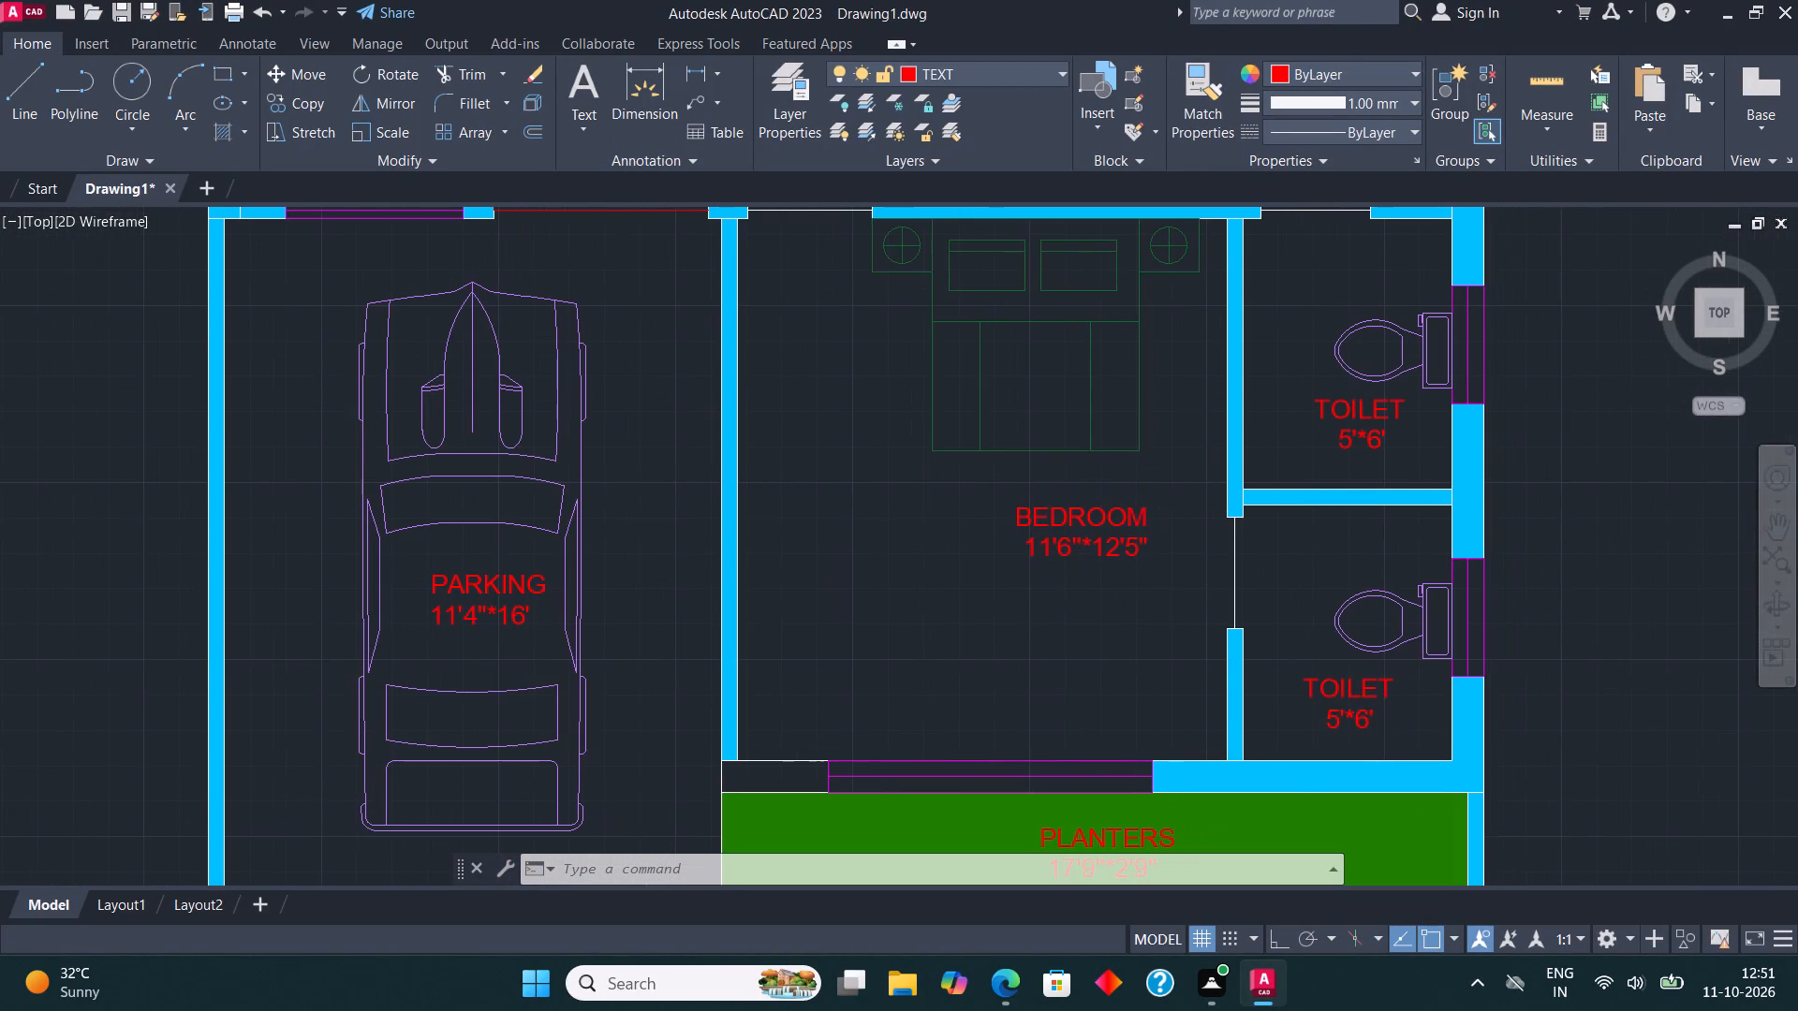
pyautogui.moveTo(1172, 582); pyautogui.dragTo(1230, 817, button='middle')
pyautogui.moveTo(1030, 336); pyautogui.dragTo(1043, 598, button='middle')
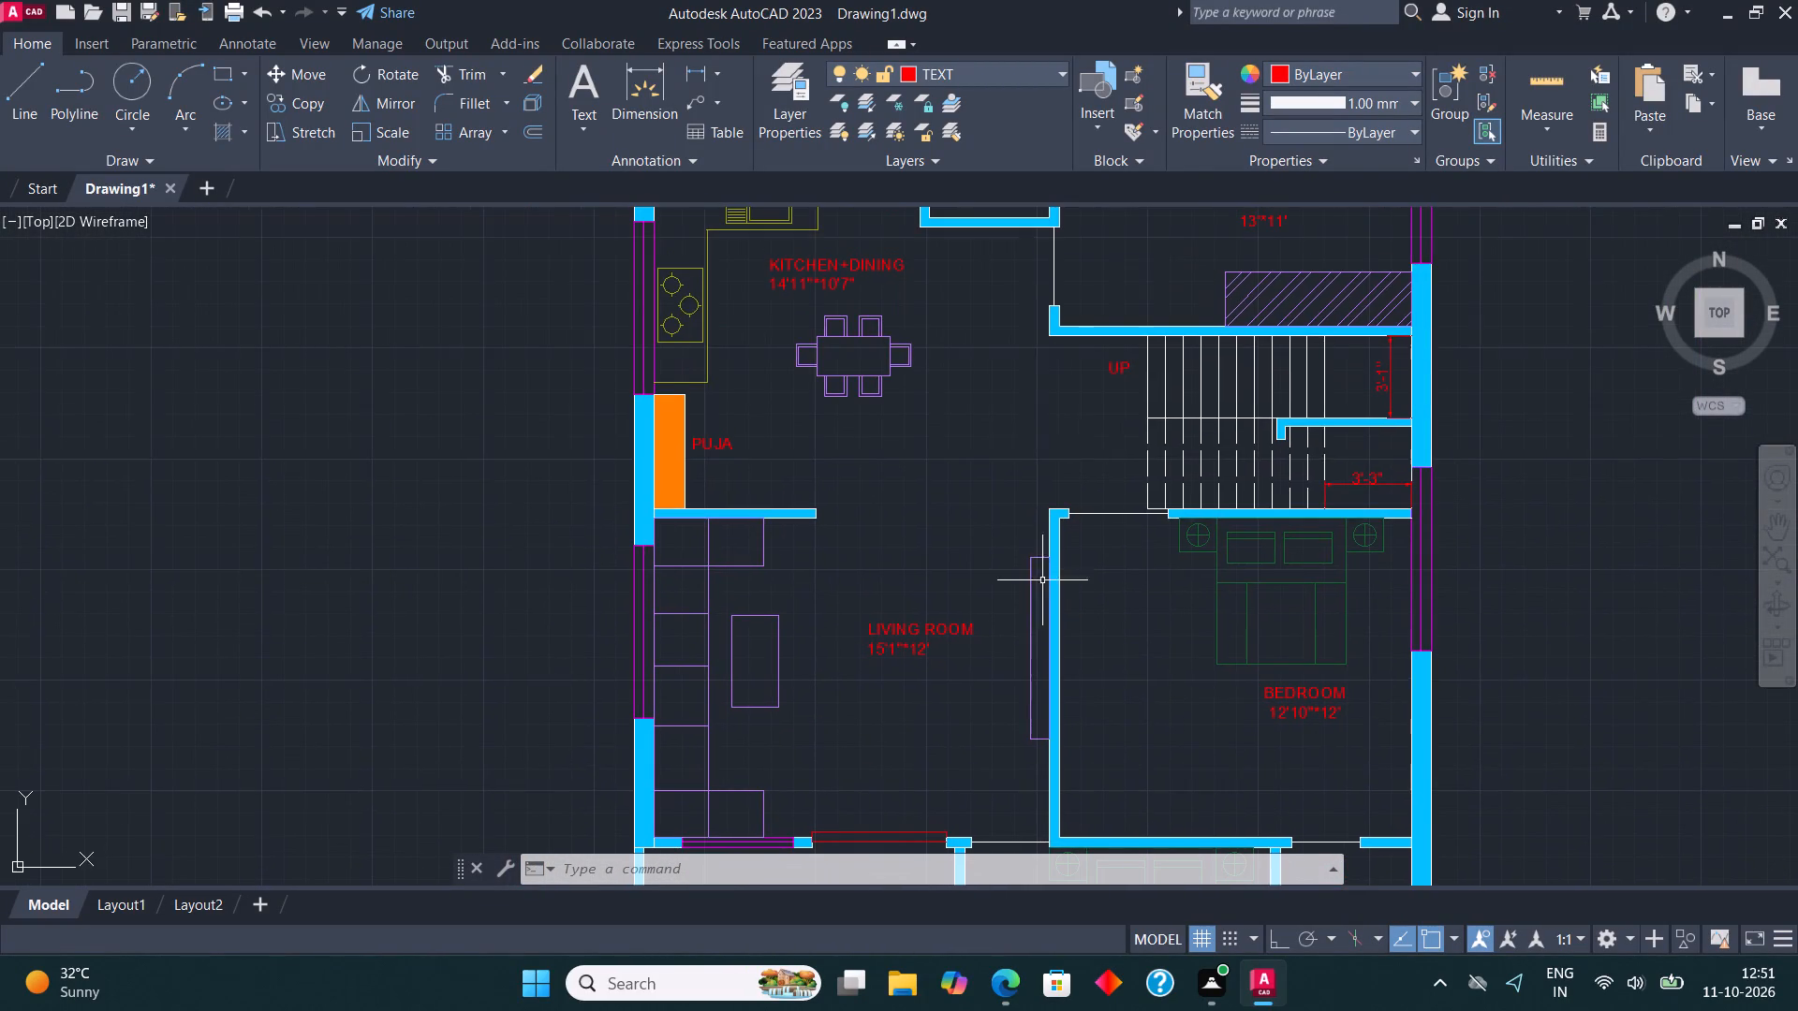
pyautogui.moveTo(1039, 372); pyautogui.dragTo(1021, 567, button='middle')
pyautogui.moveTo(1027, 441); pyautogui.dragTo(1027, 528, button='middle')
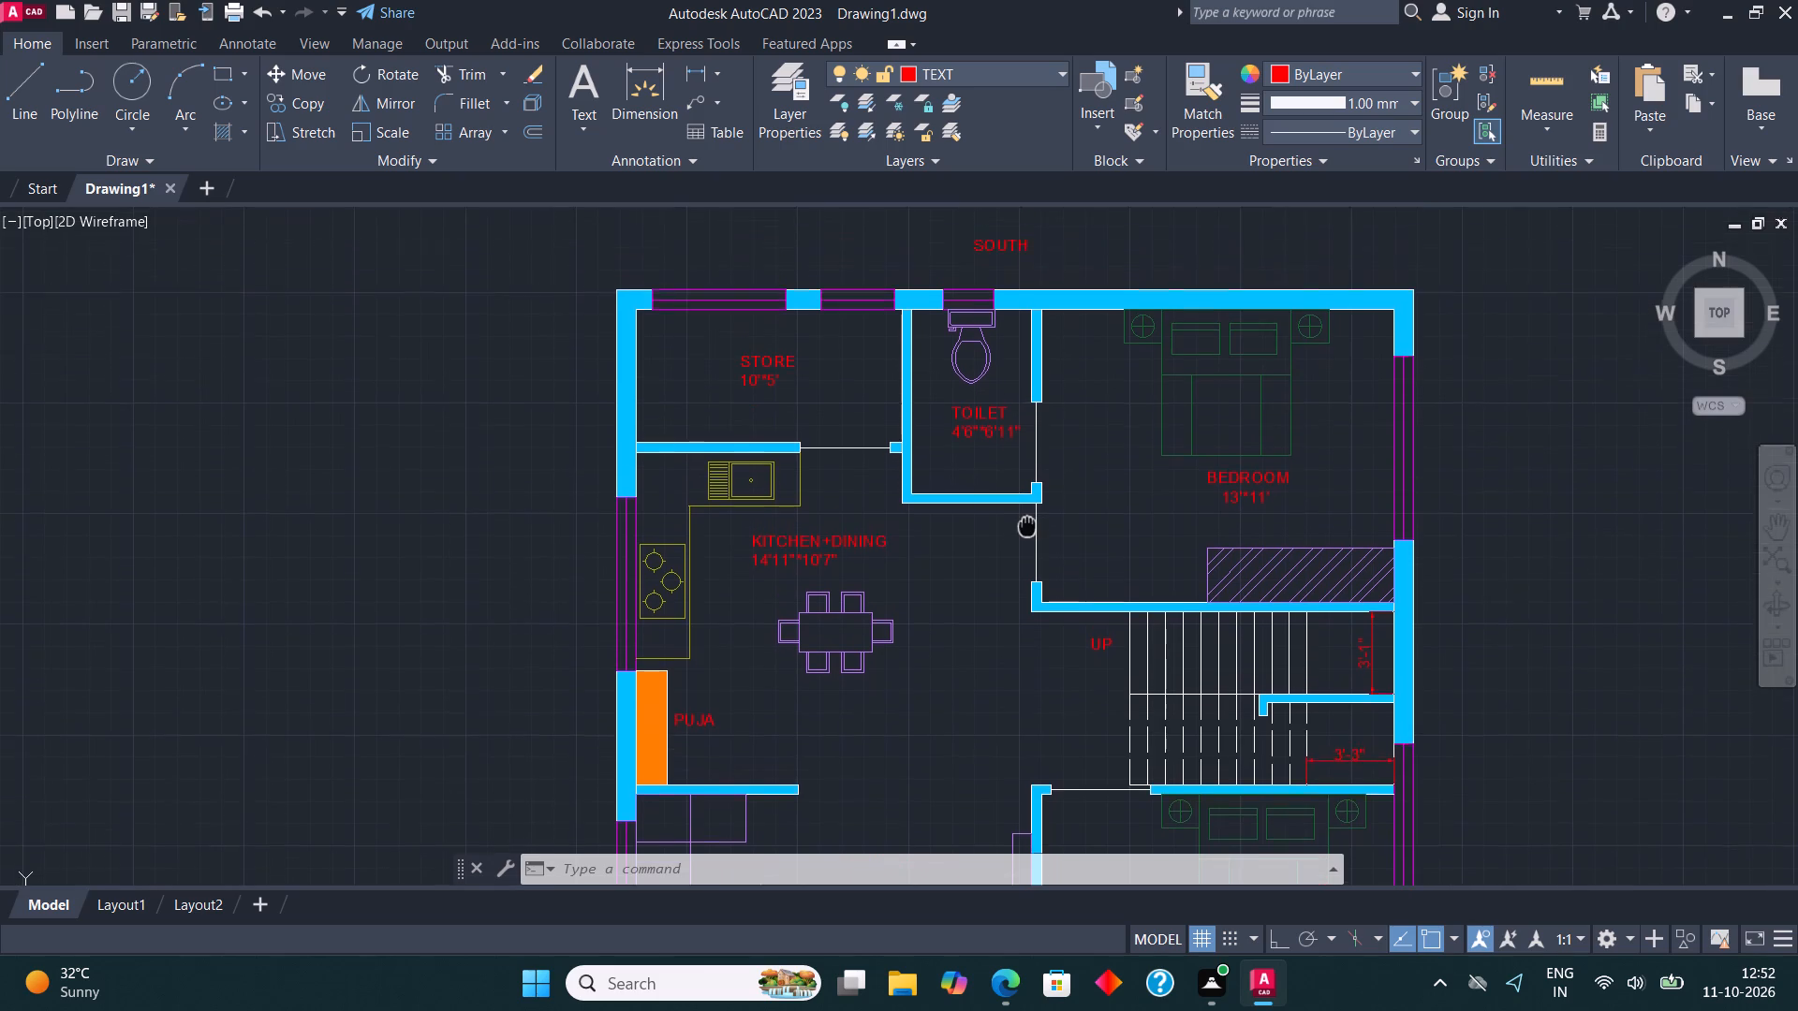
pyautogui.moveTo(1027, 528); pyautogui.dragTo(1026, 585, button='middle')
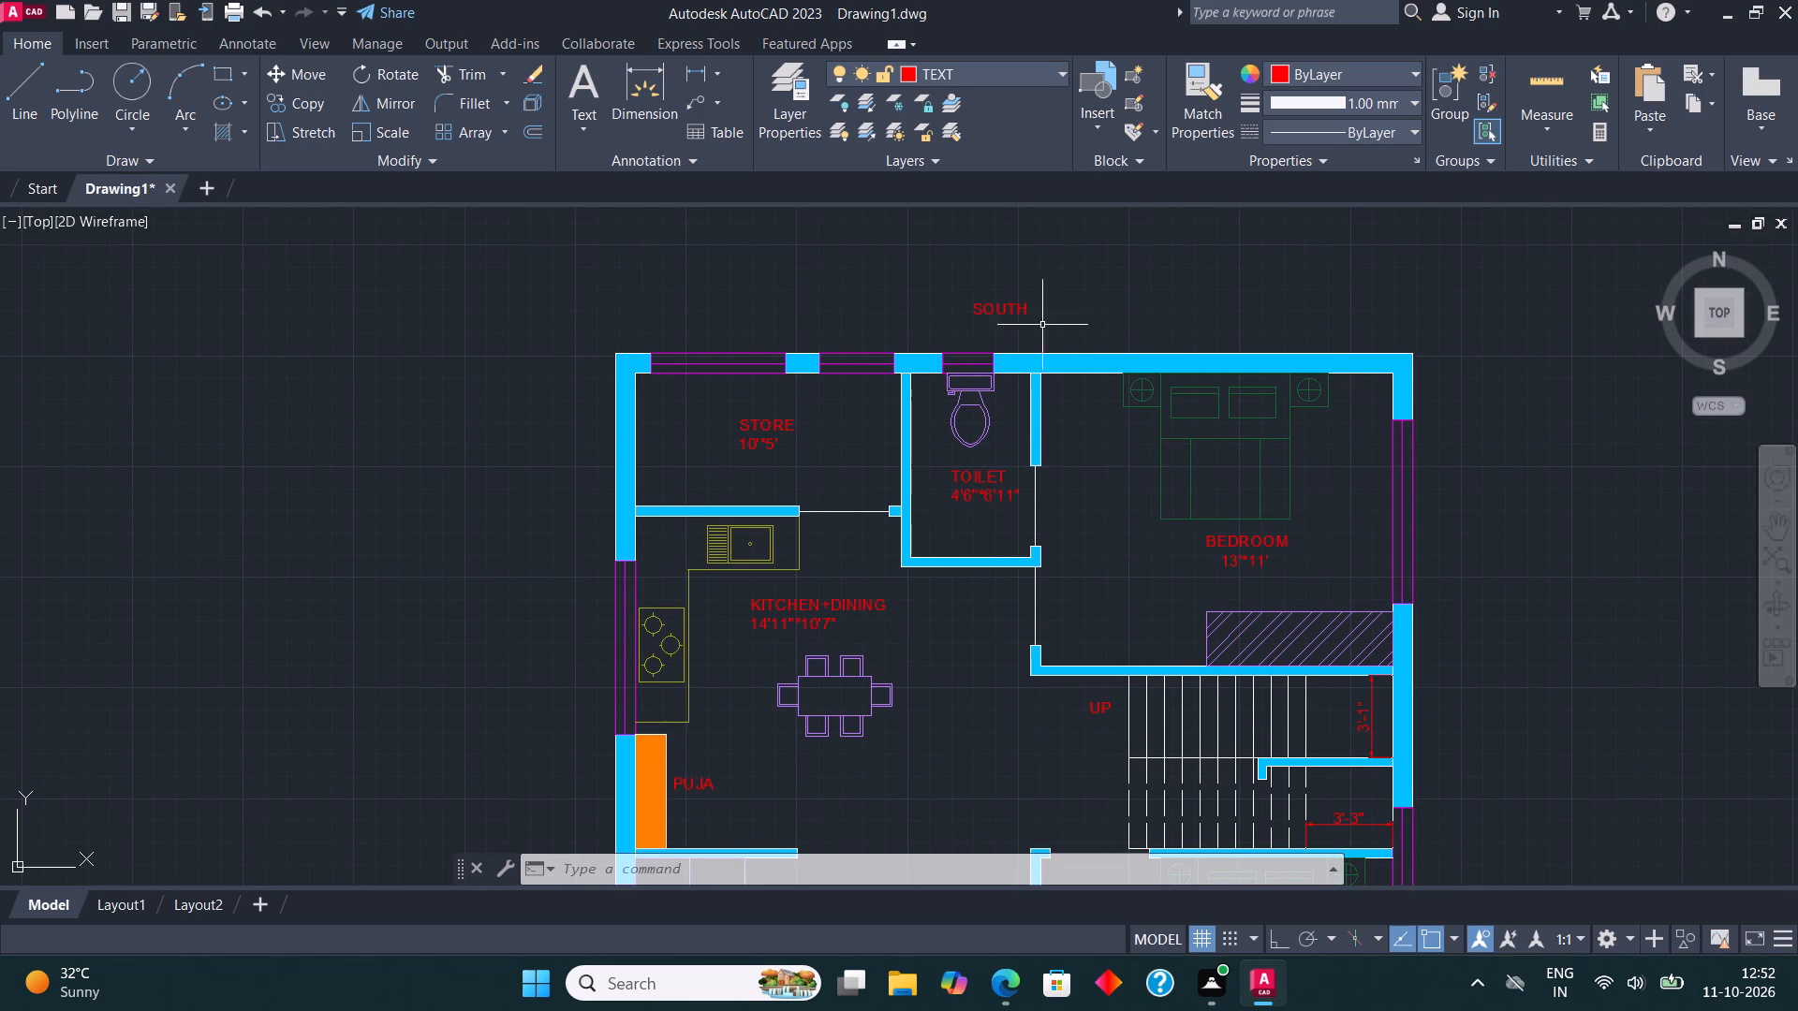
# Copy the SOUTH label to a spot below the planters and to another outside the outer wall beside the stairs.
pyautogui.scroll(2, 1006, 276)
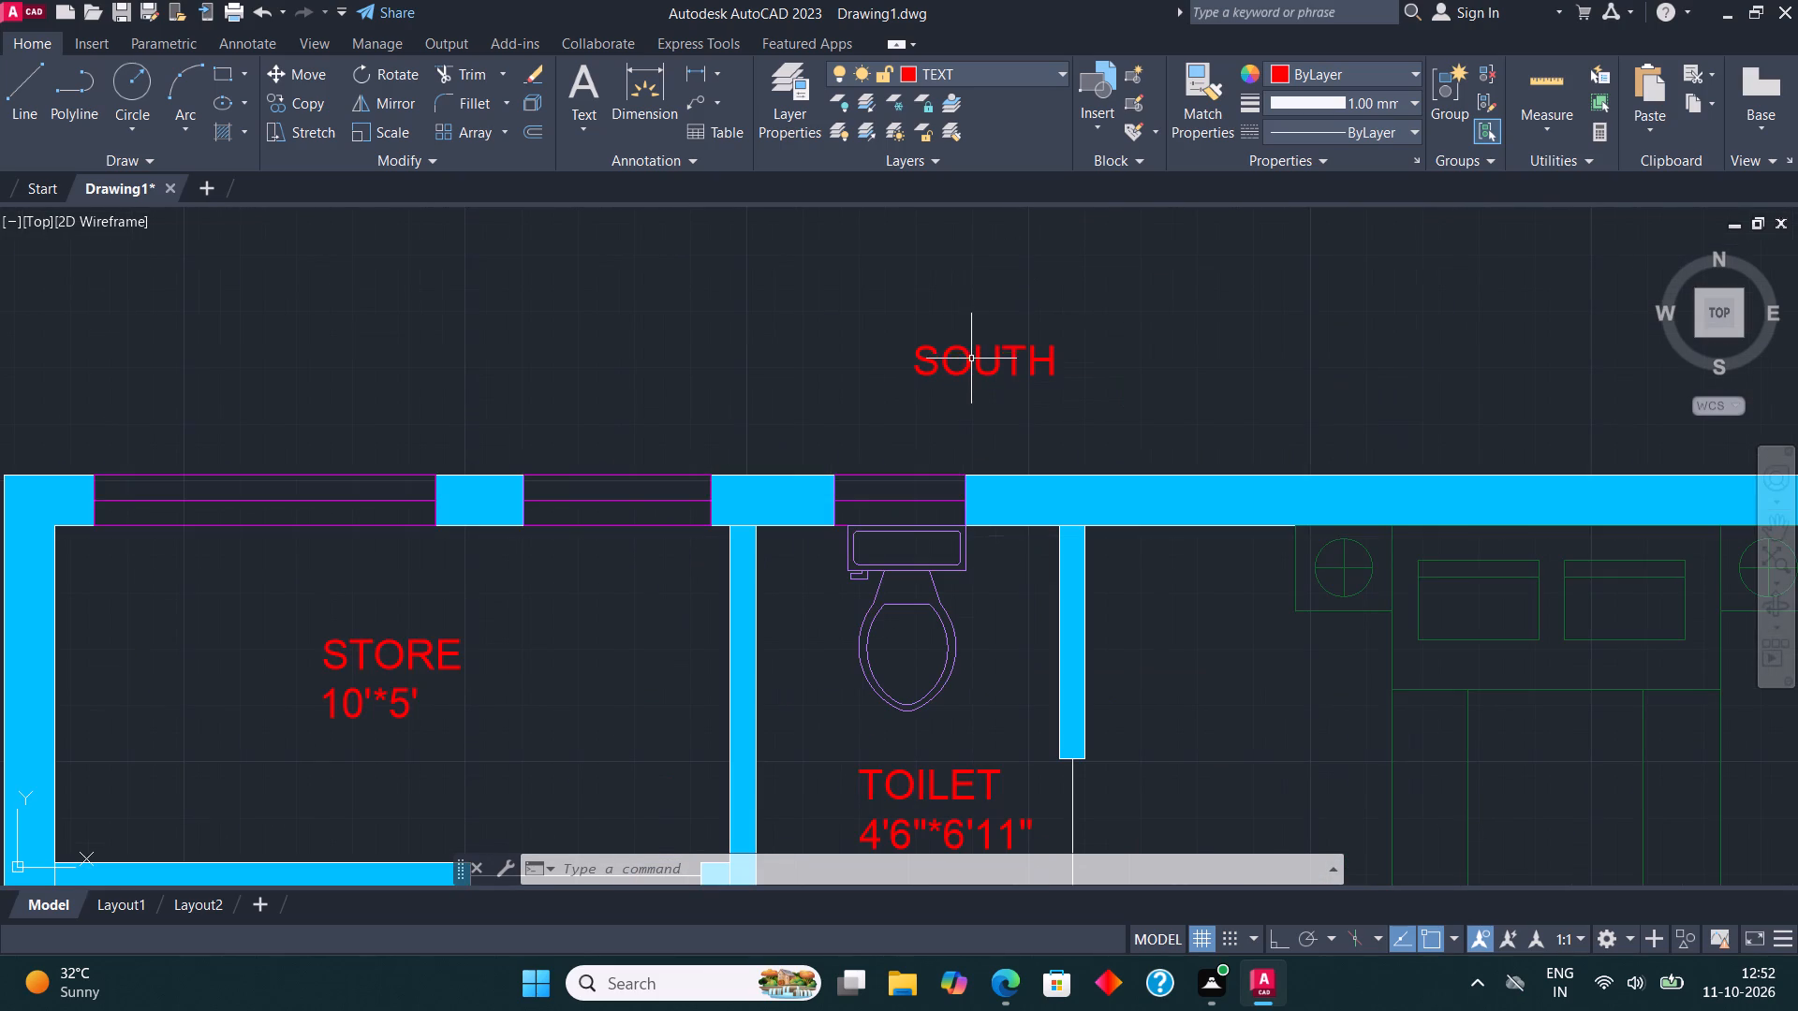
pyautogui.click(971, 354)
pyautogui.click(306, 102)
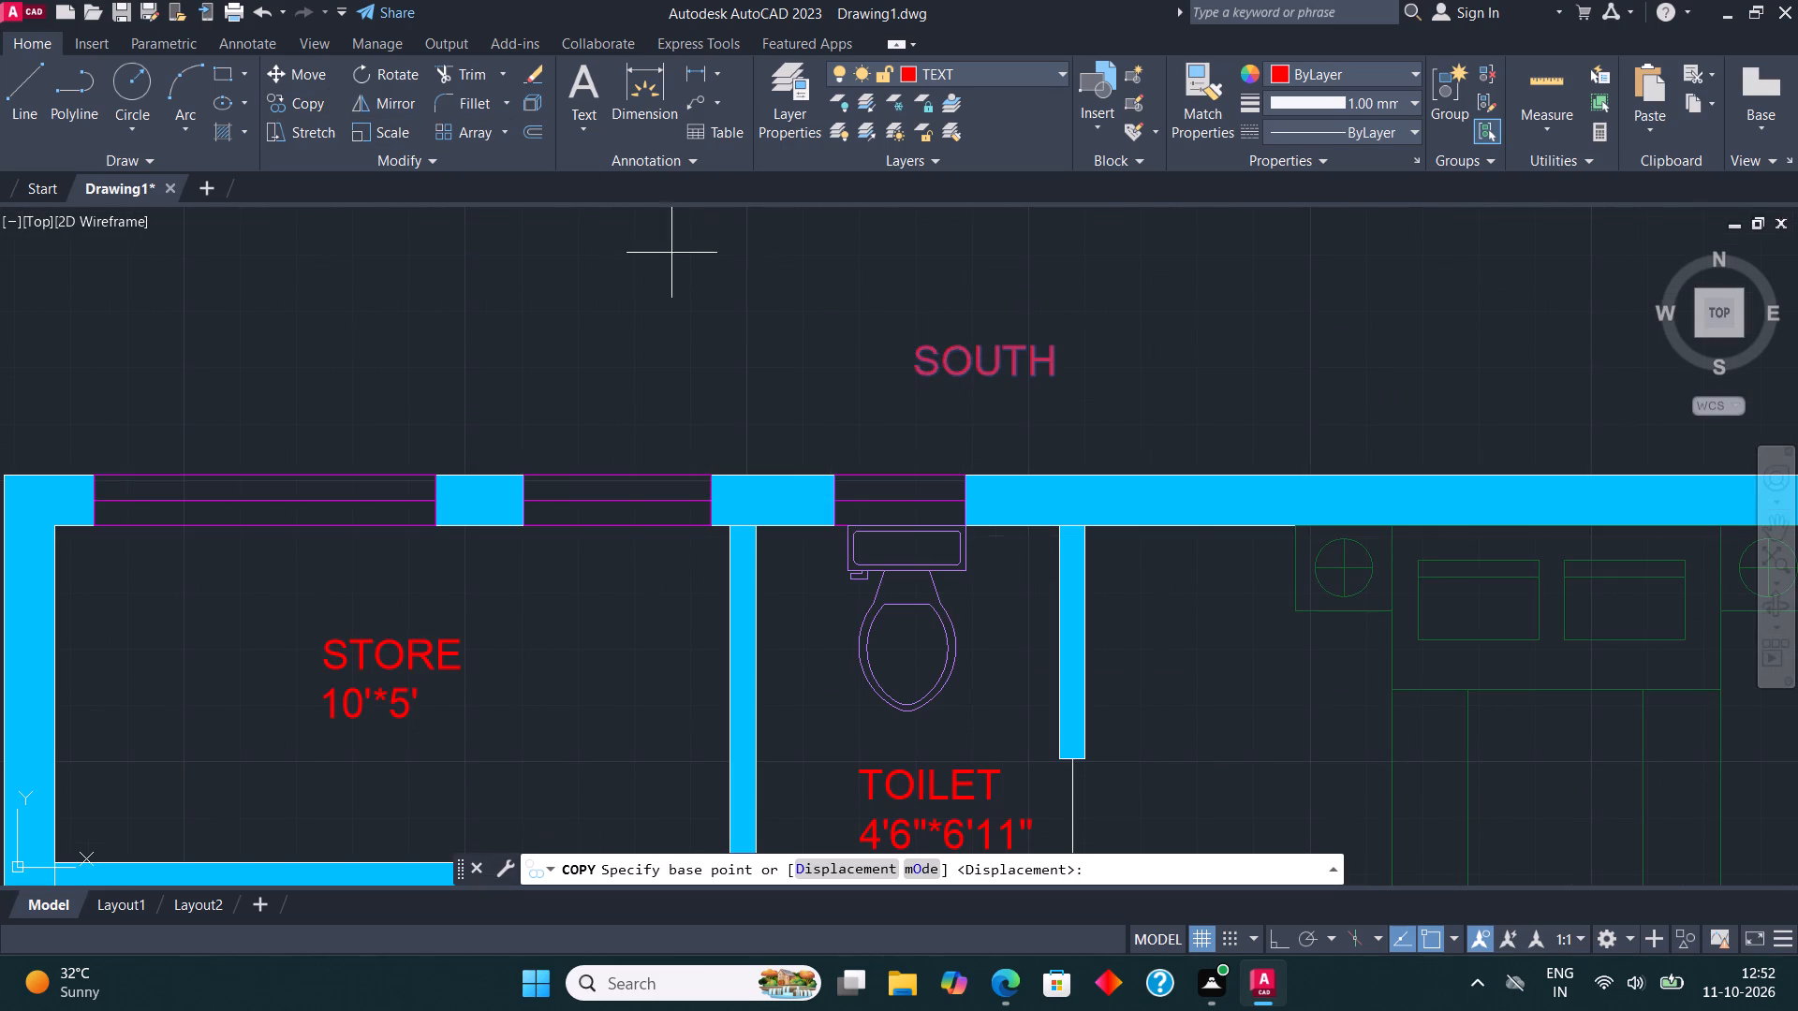
pyautogui.click(1011, 363)
pyautogui.scroll(-5, 1058, 308)
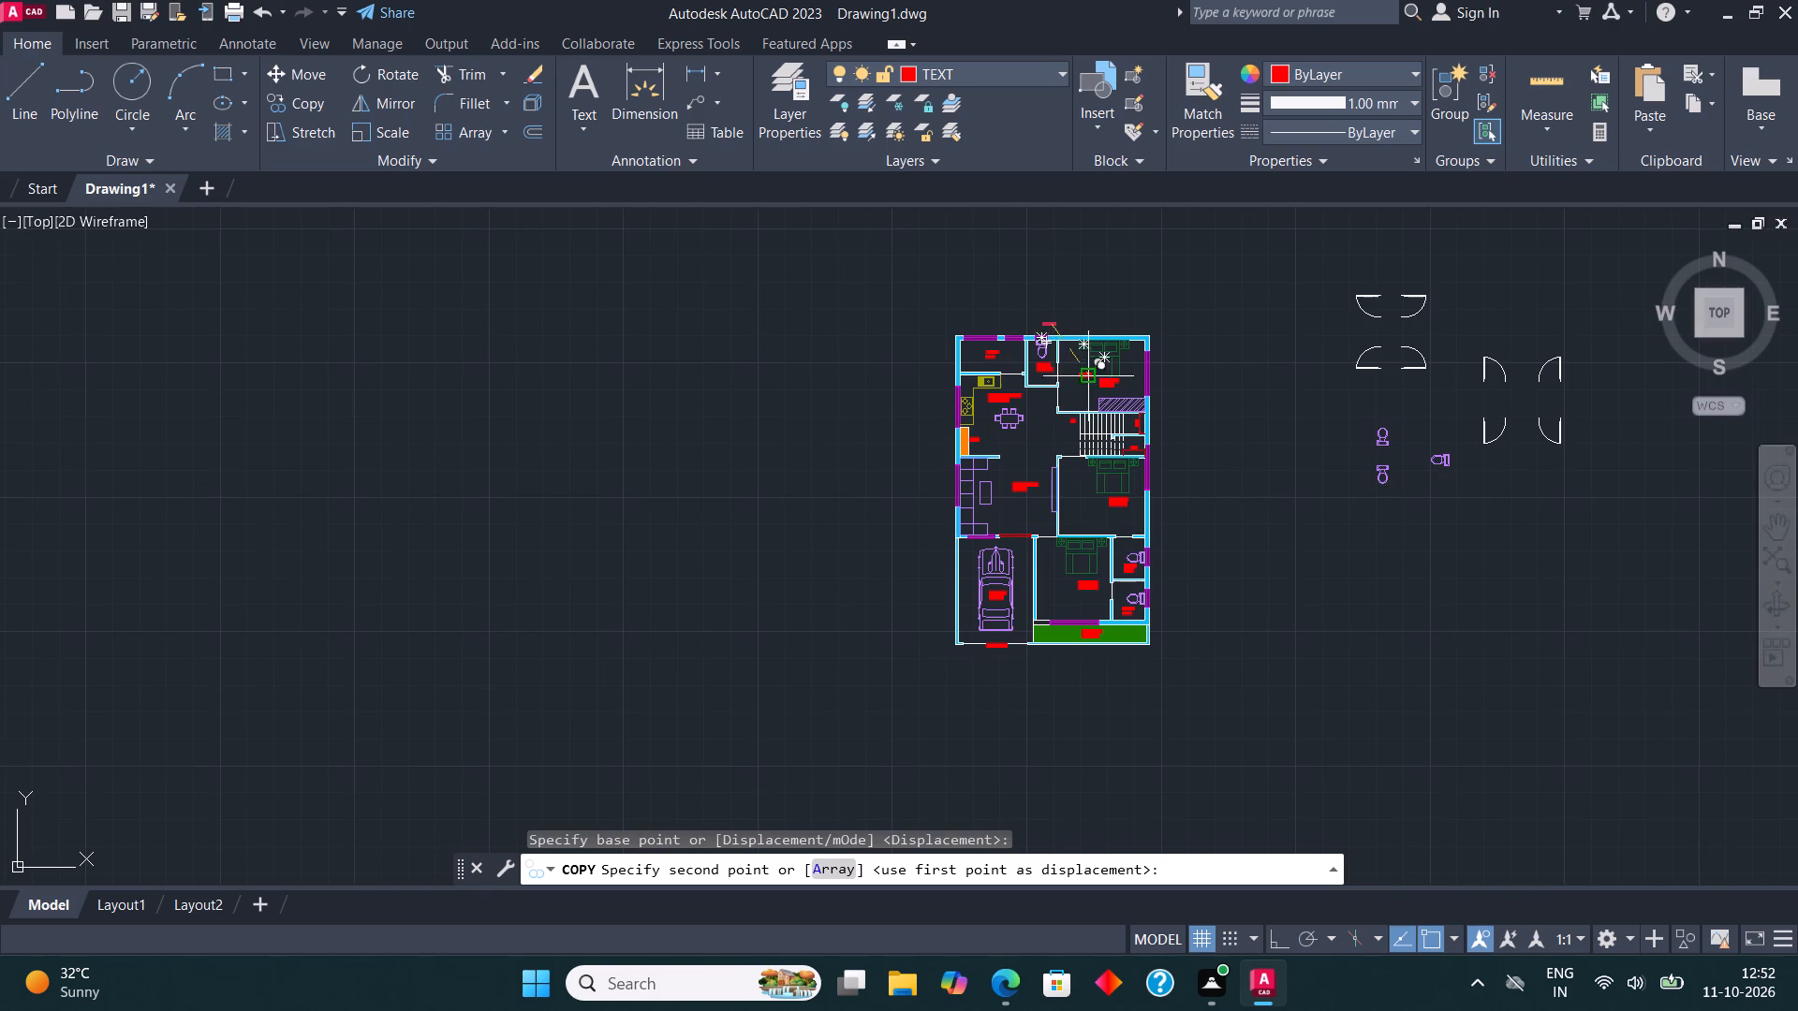
pyautogui.scroll(4, 1070, 672)
pyautogui.click(995, 585)
pyautogui.scroll(-2, 1021, 694)
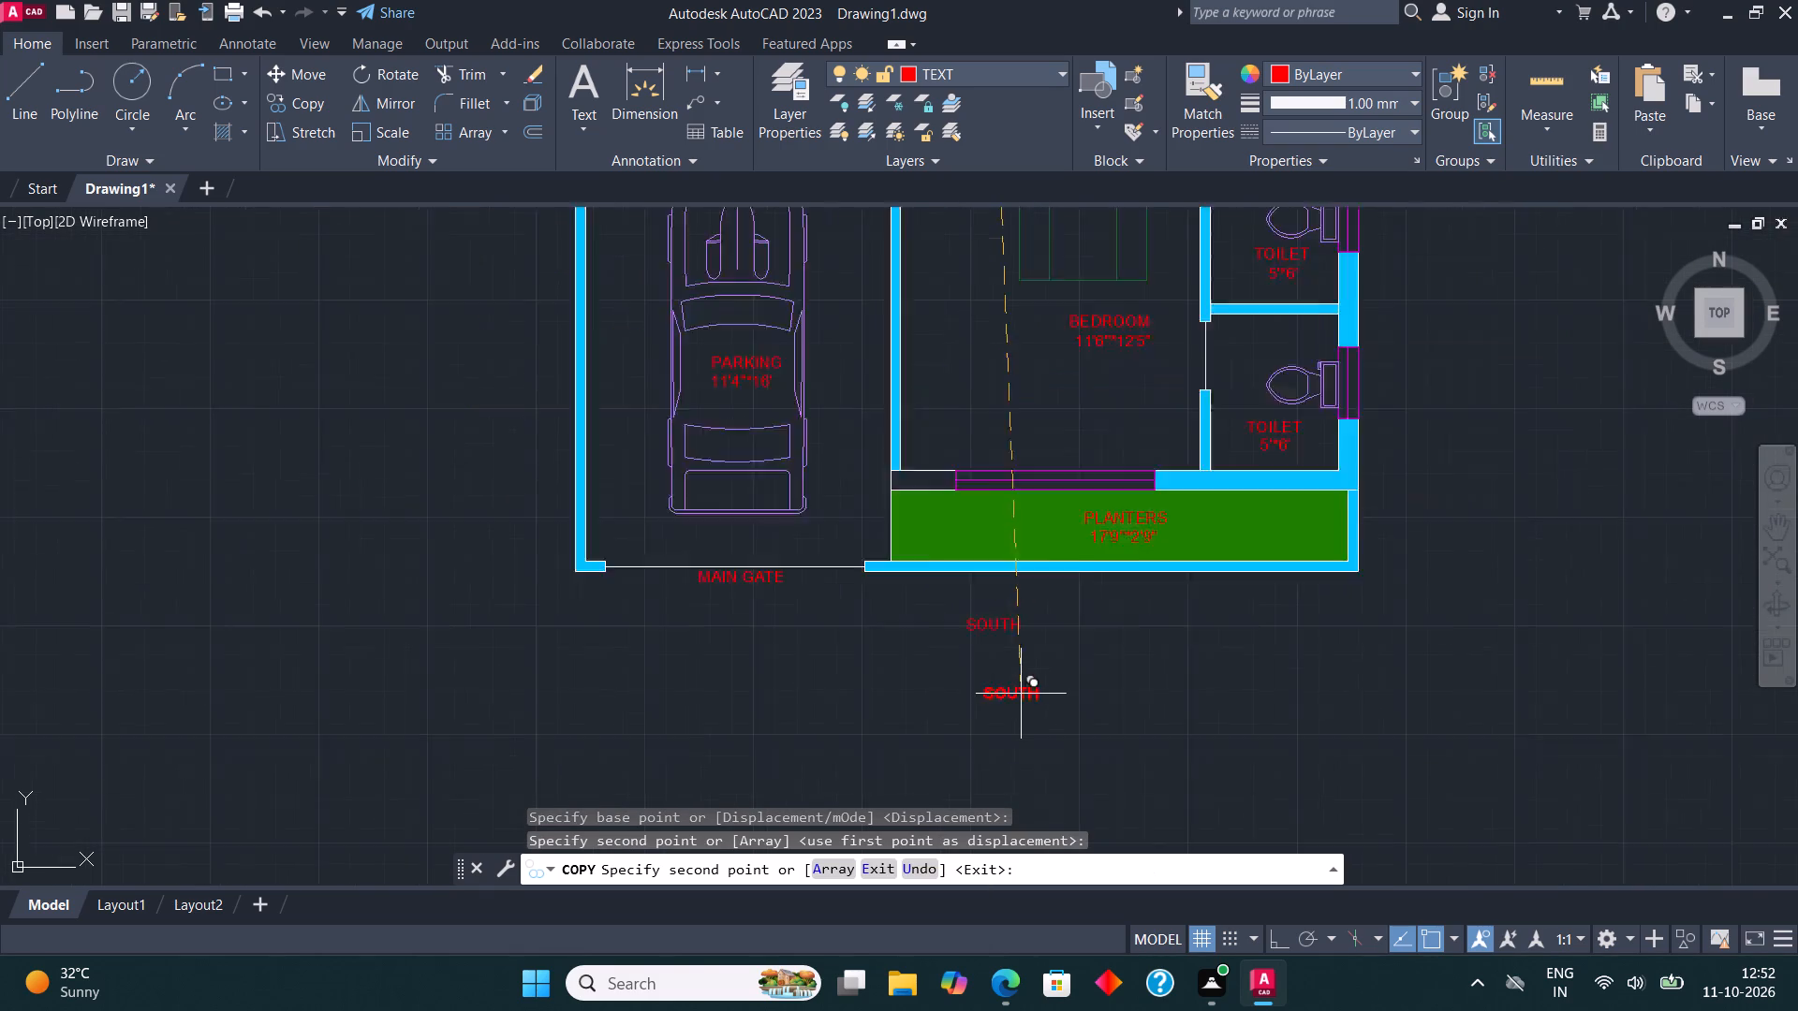
pyautogui.scroll(-1, 1021, 695)
pyautogui.click(1196, 359)
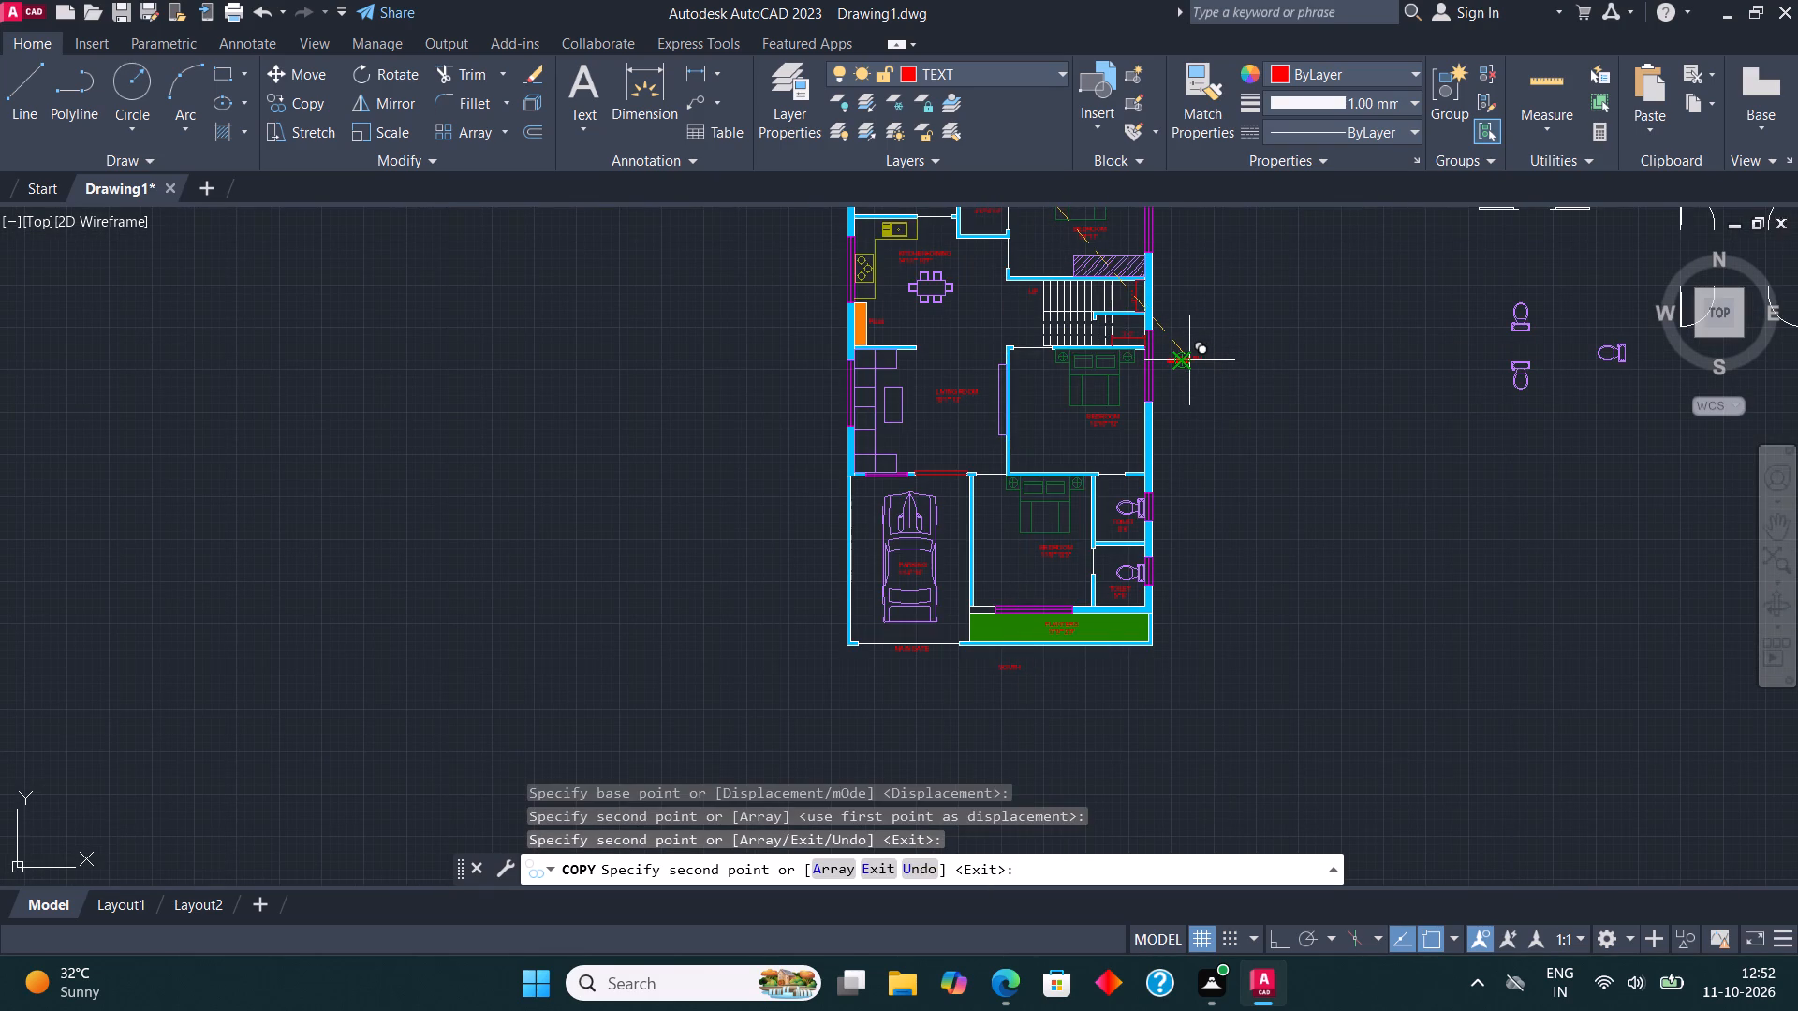
pyautogui.press('Escape')
# Rotate the SOUTH copy outside the stair-side wall to vertical, reading upward, with Ortho on.
pyautogui.scroll(2, 1160, 373)
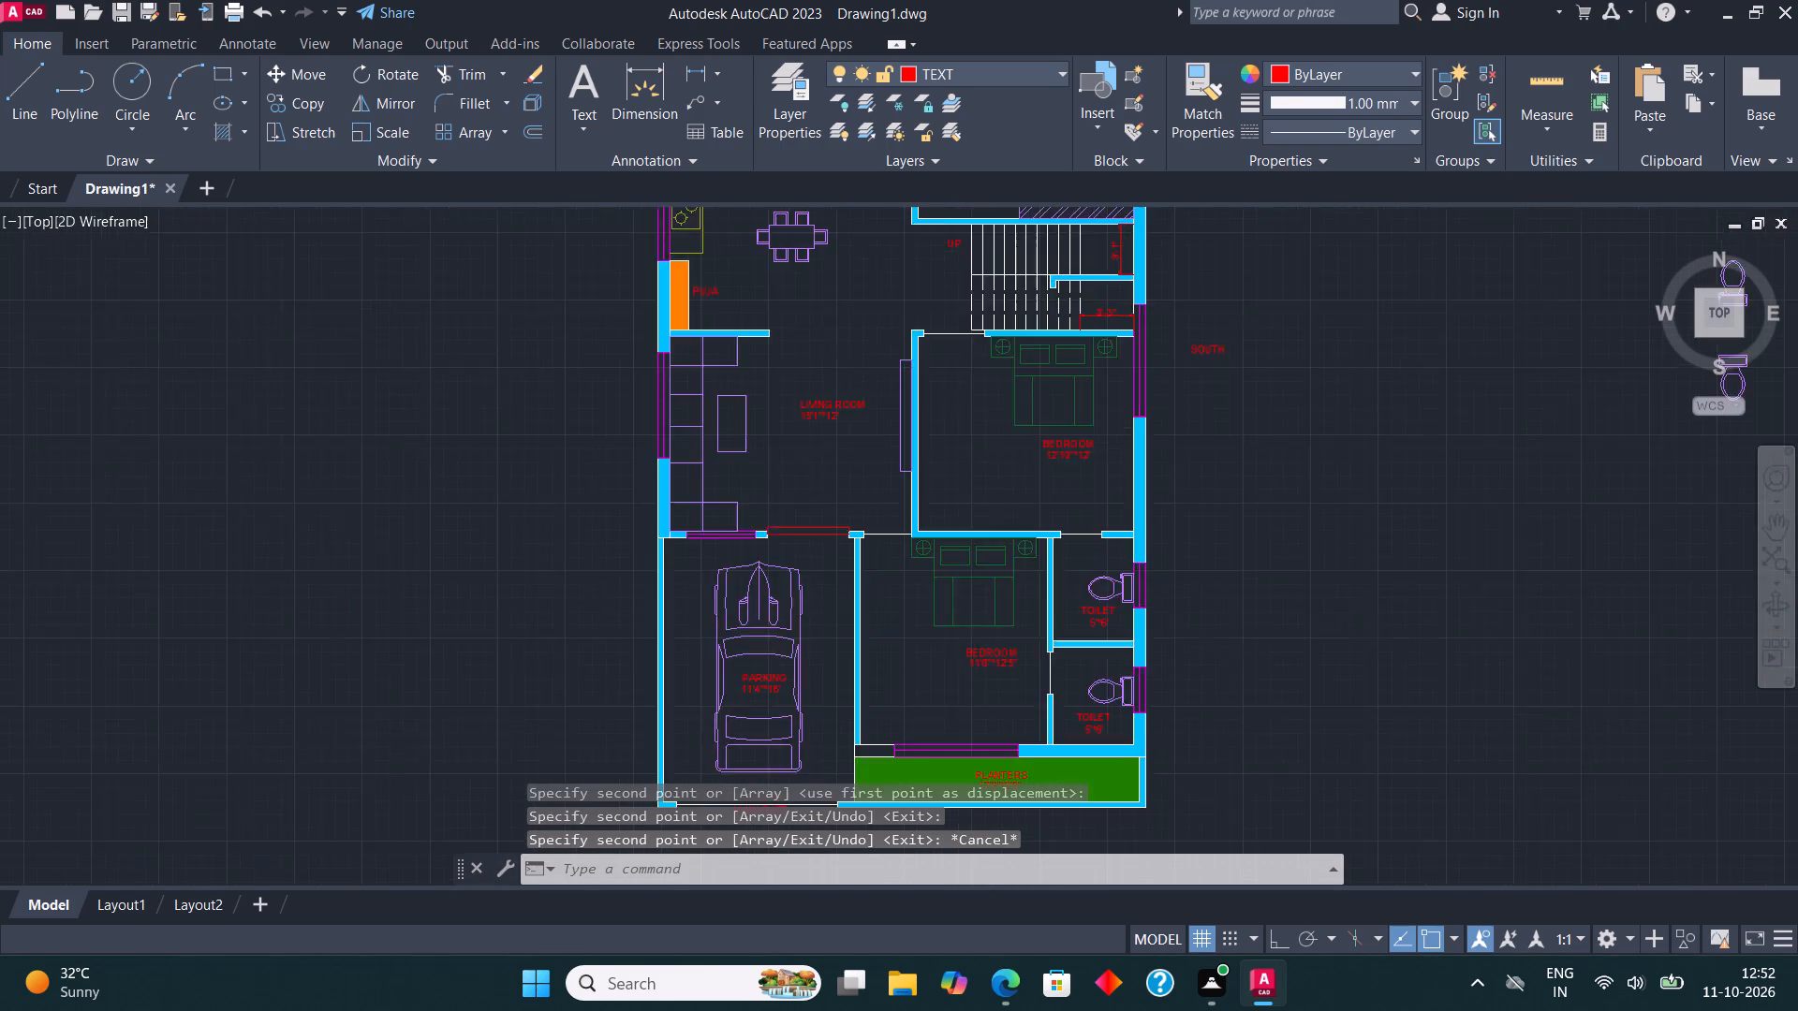
pyautogui.scroll(3, 1224, 315)
pyautogui.moveTo(1202, 331); pyautogui.dragTo(1154, 418, button='middle')
pyautogui.click(1141, 467)
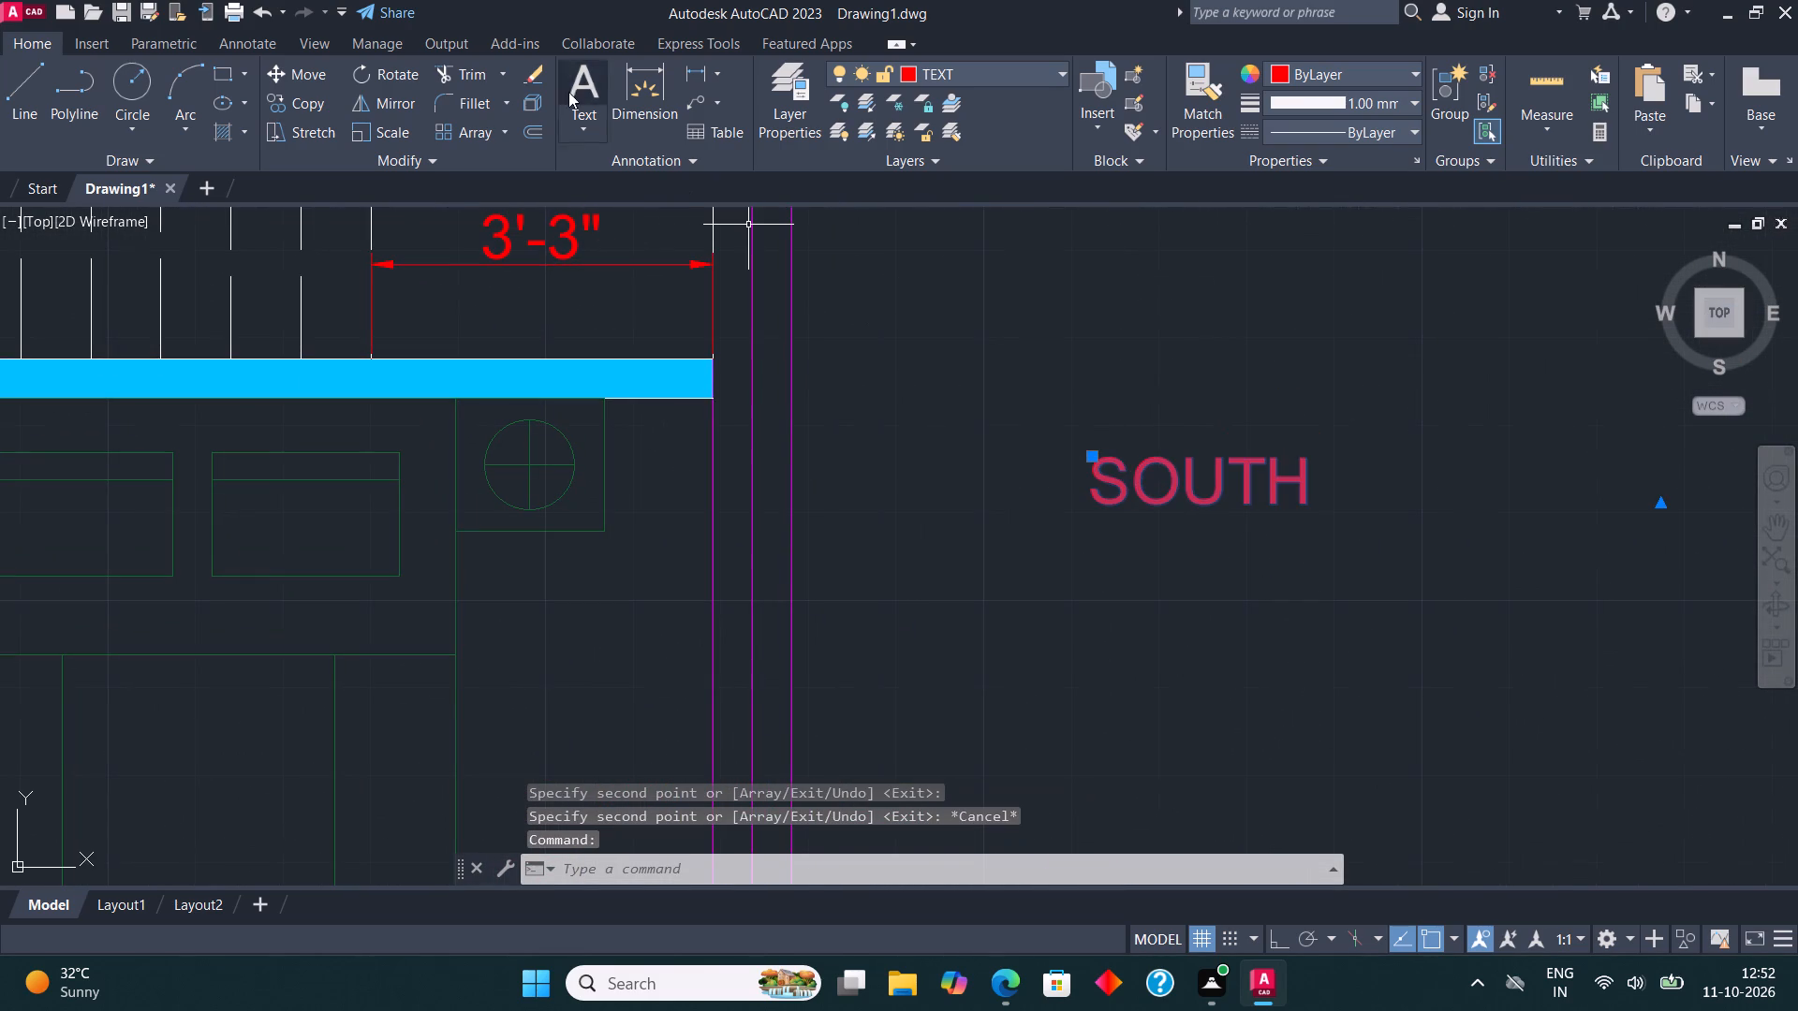
pyautogui.click(405, 68)
pyautogui.click(1202, 439)
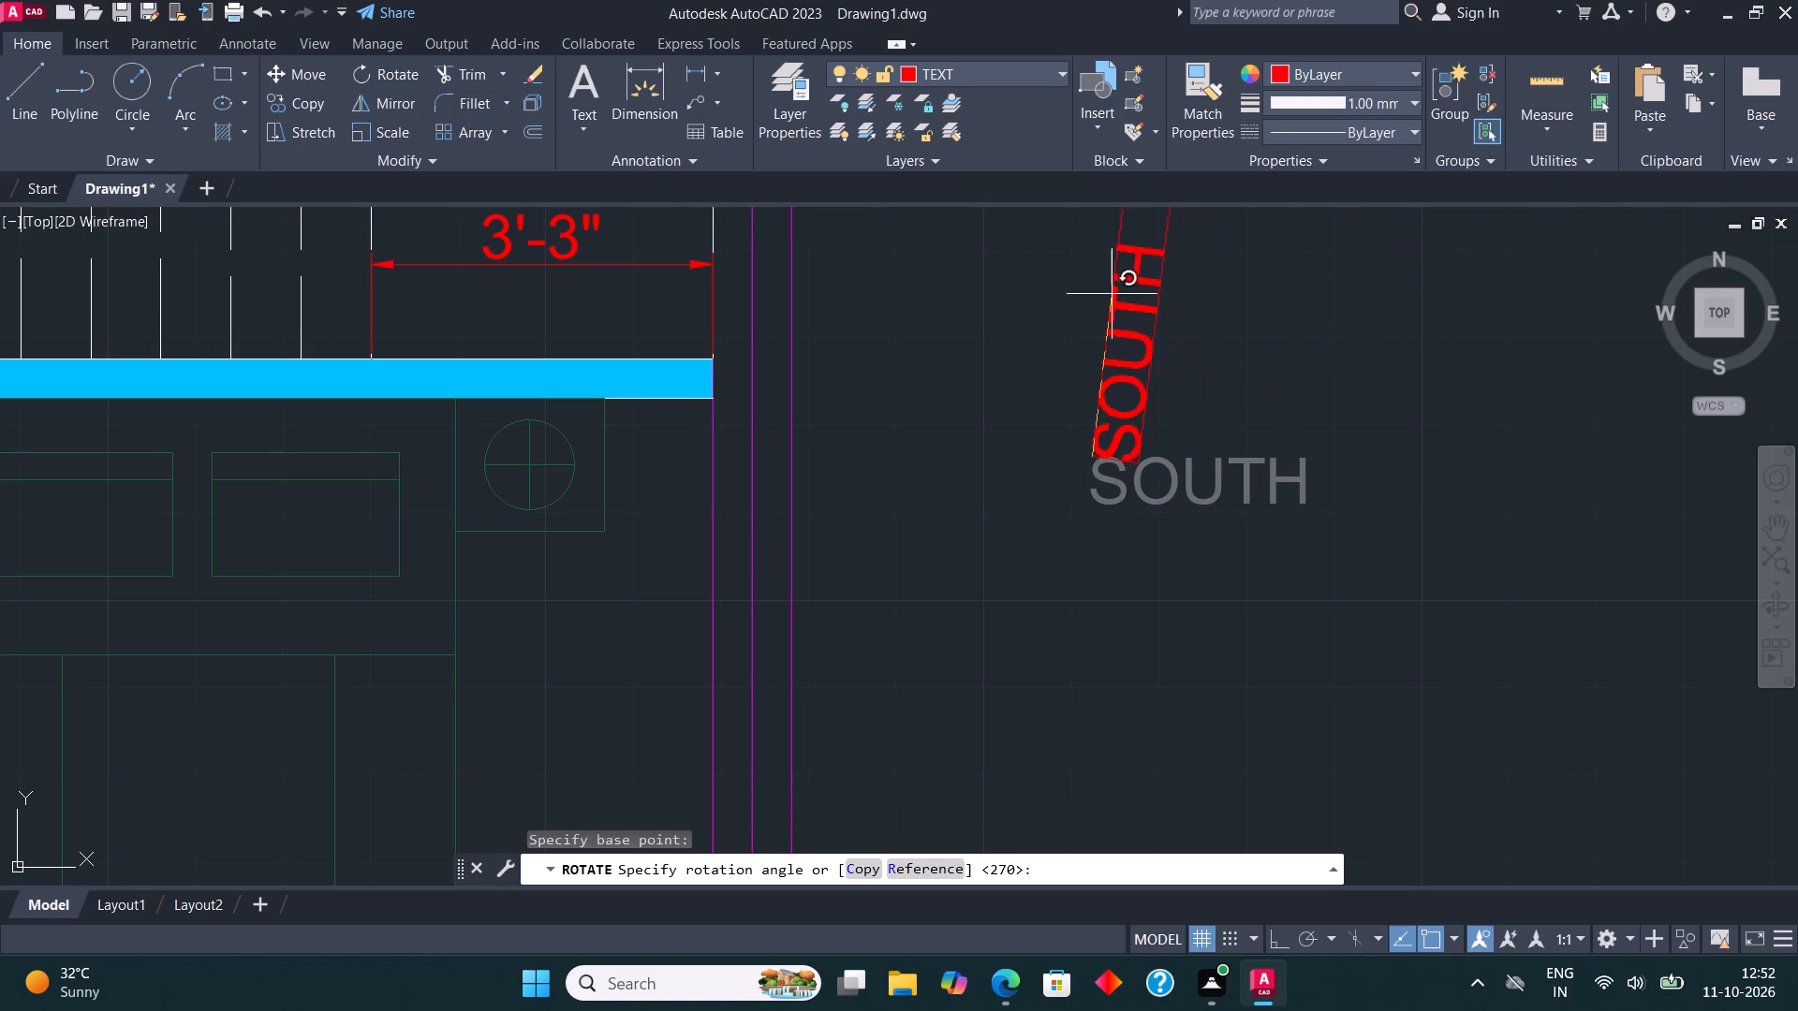
pyautogui.press('F8')
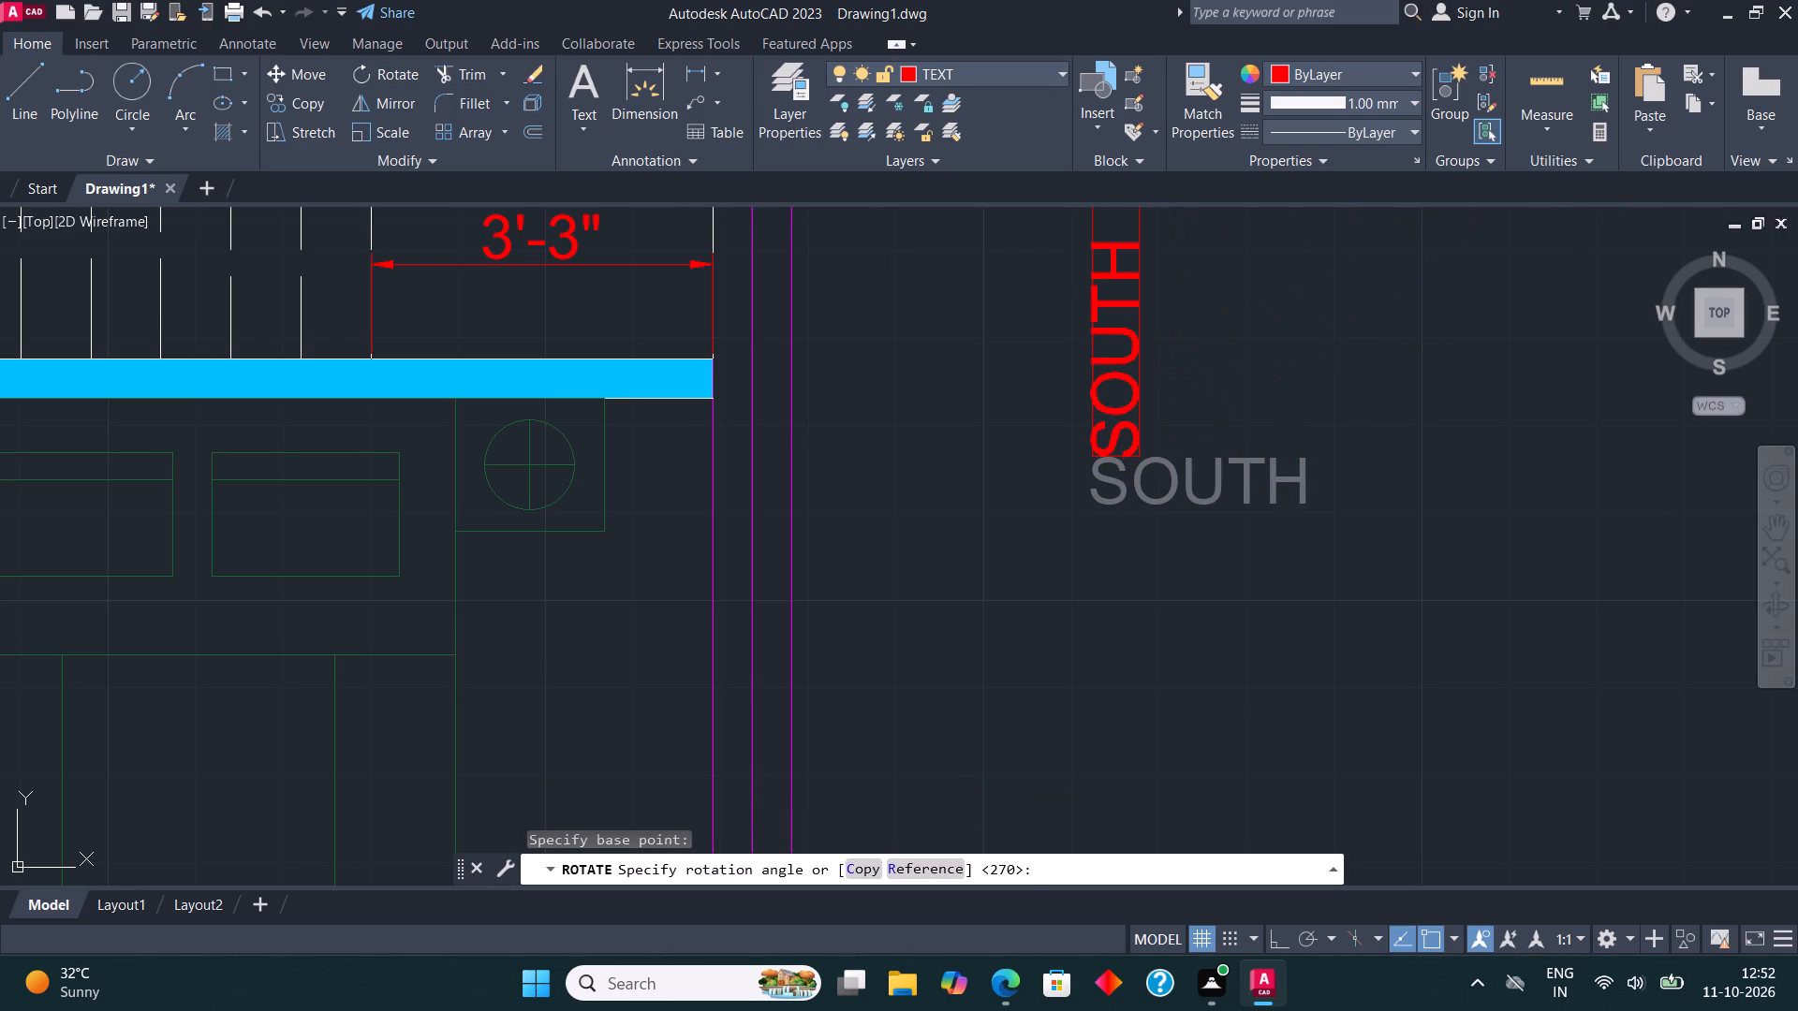
pyautogui.click(1100, 318)
# Move the vertical SOUTH label horizontally a little over 1' closer to the stair-side outer wall.
pyautogui.scroll(-1, 1098, 328)
pyautogui.moveTo(1099, 343); pyautogui.dragTo(1110, 430, button='middle')
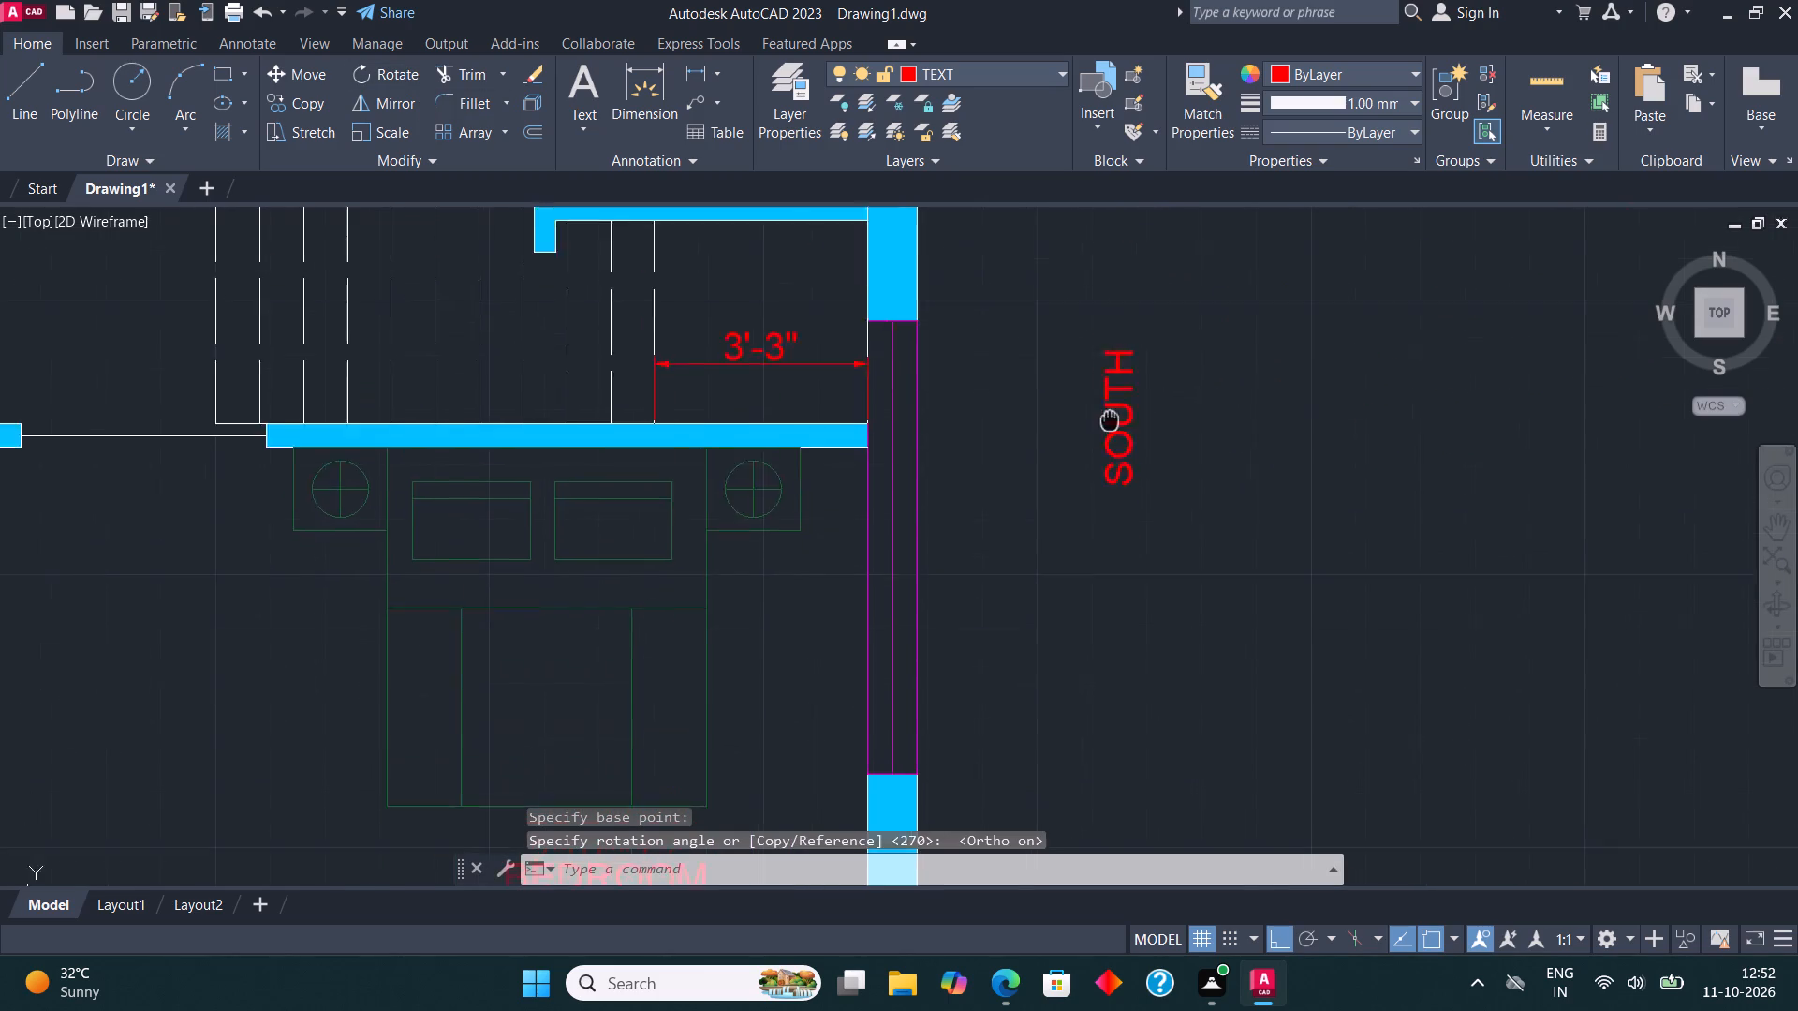
pyautogui.moveTo(1110, 430); pyautogui.dragTo(1110, 539, button='middle')
pyautogui.click(1115, 520)
pyautogui.click(1015, 481)
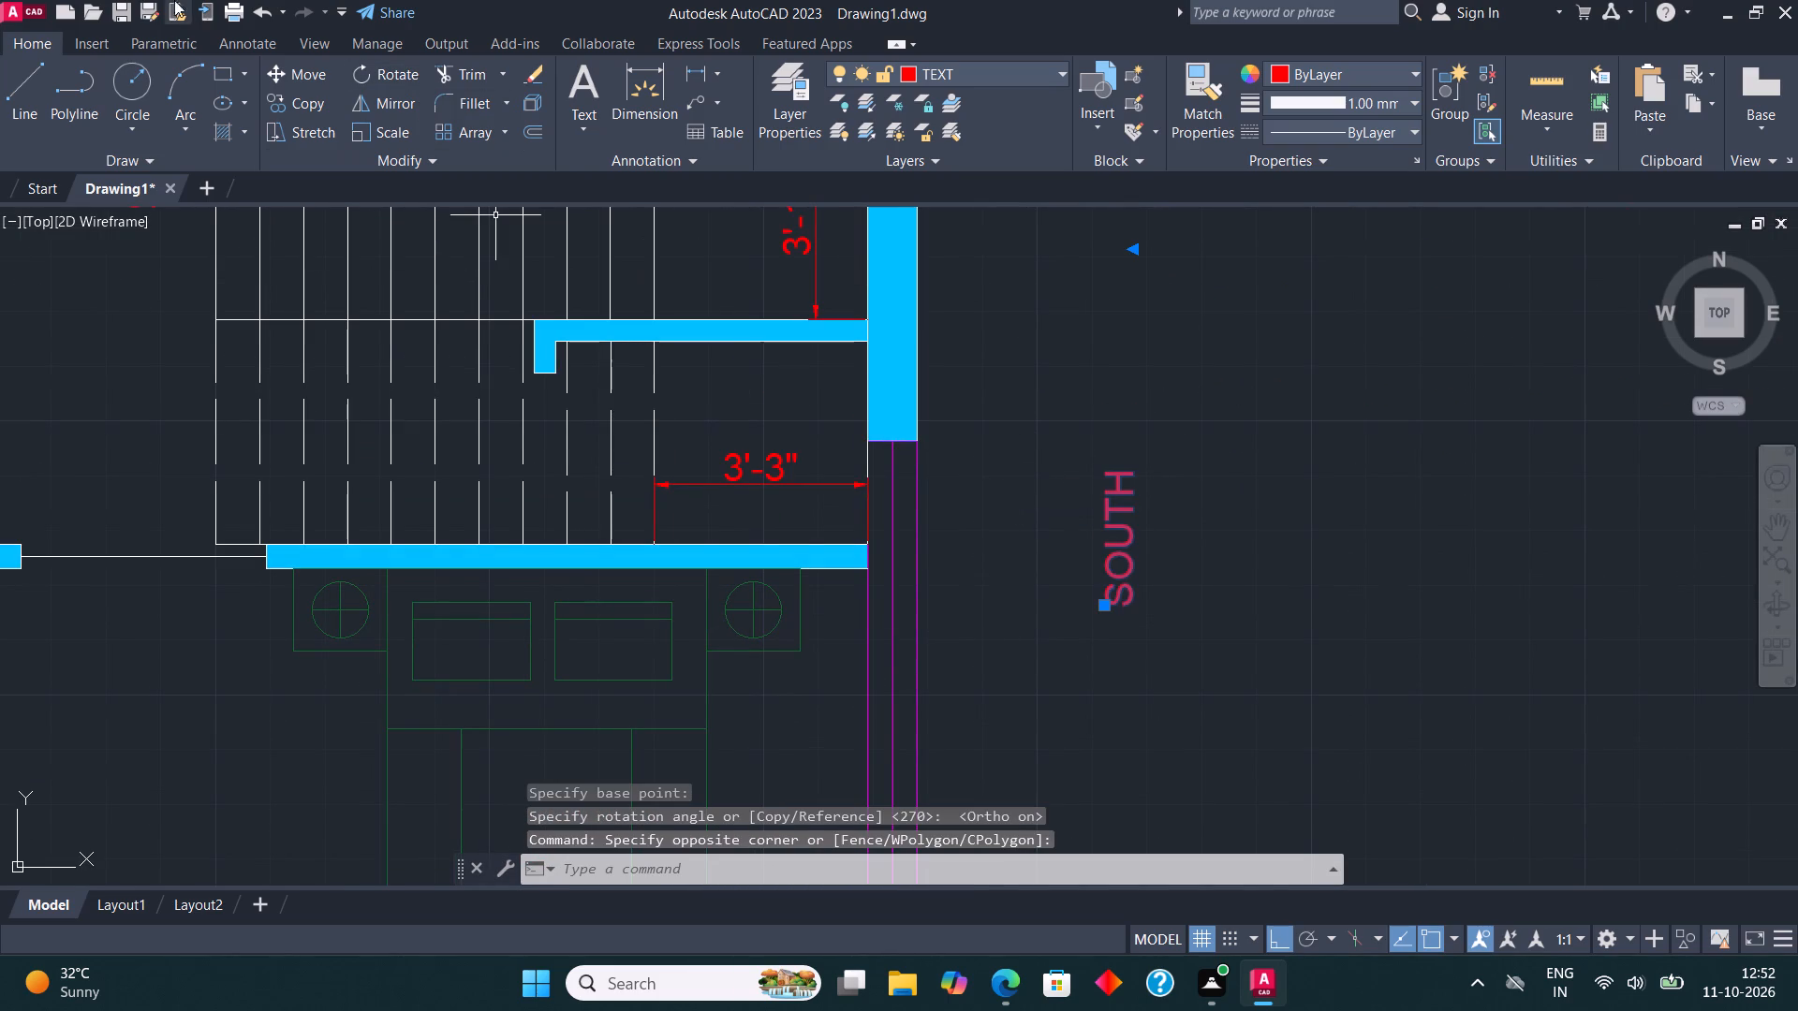
pyautogui.click(300, 71)
pyautogui.click(1135, 564)
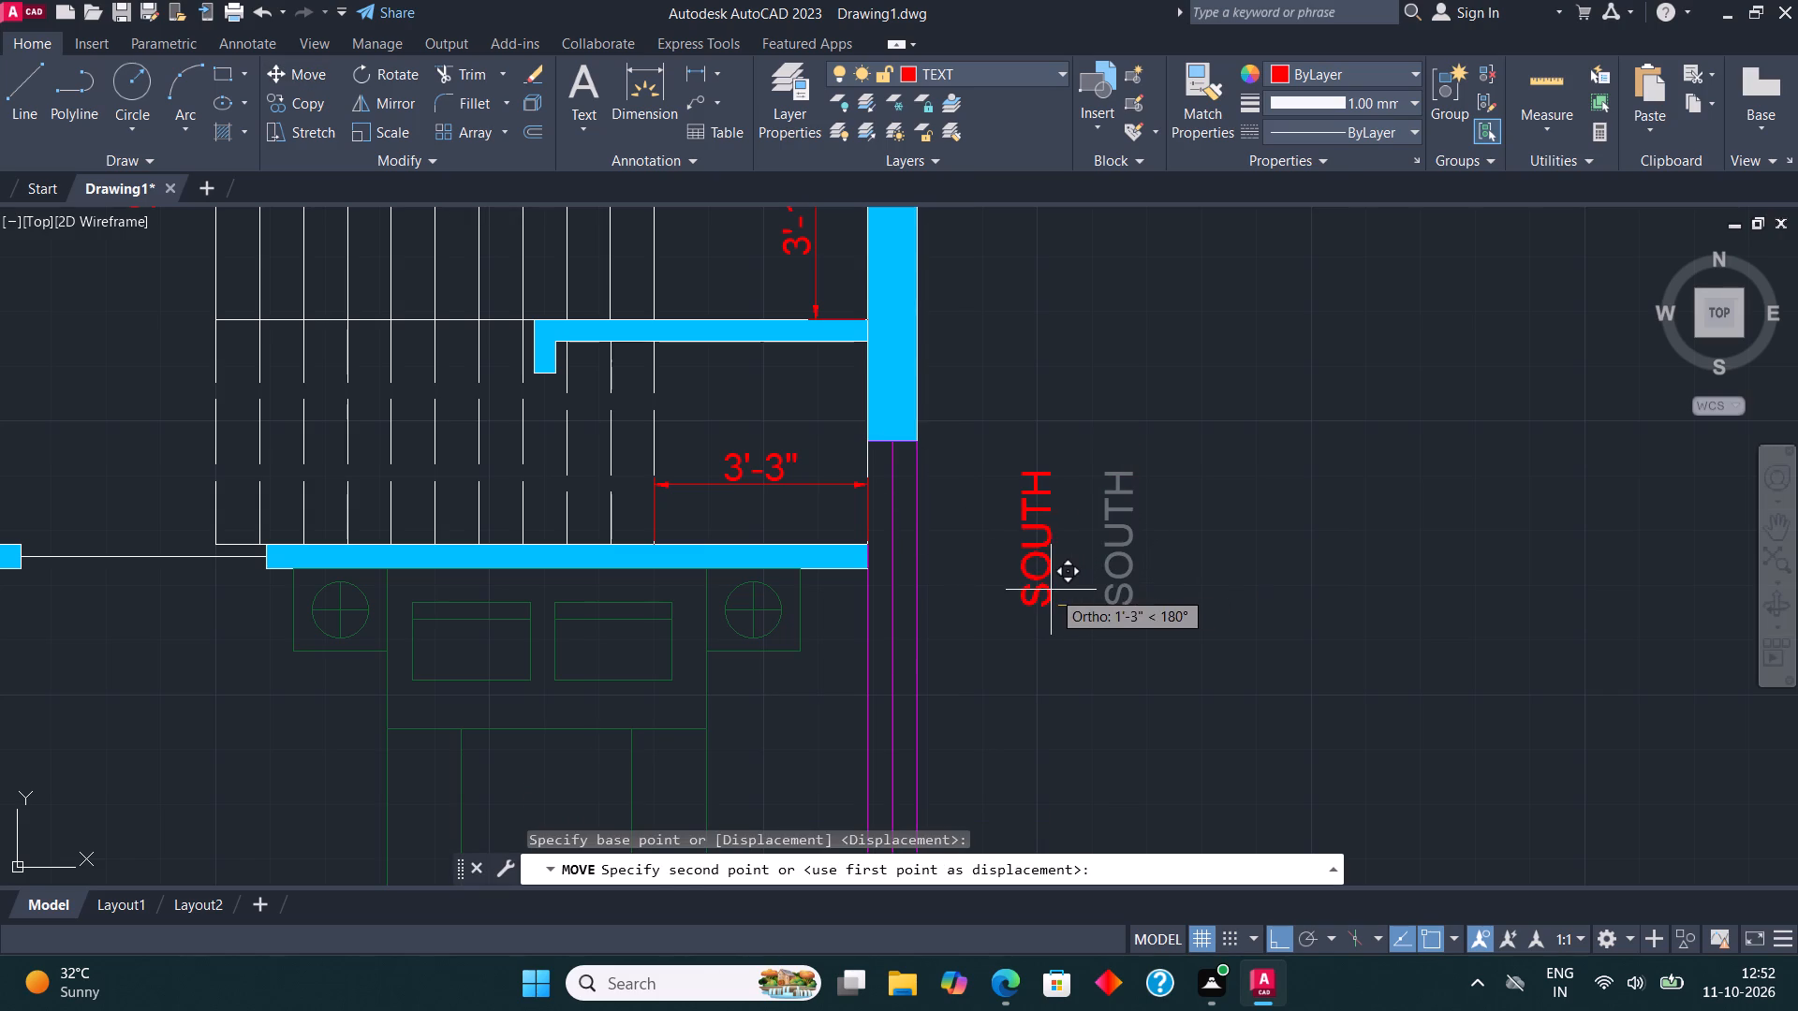
pyautogui.click(1039, 581)
# Copy the vertical SOUTH label straight across the plan to just outside the opposite outer wall, near the puja area.
pyautogui.scroll(-2, 1093, 441)
pyautogui.moveTo(1124, 468); pyautogui.dragTo(1247, 523, button='middle')
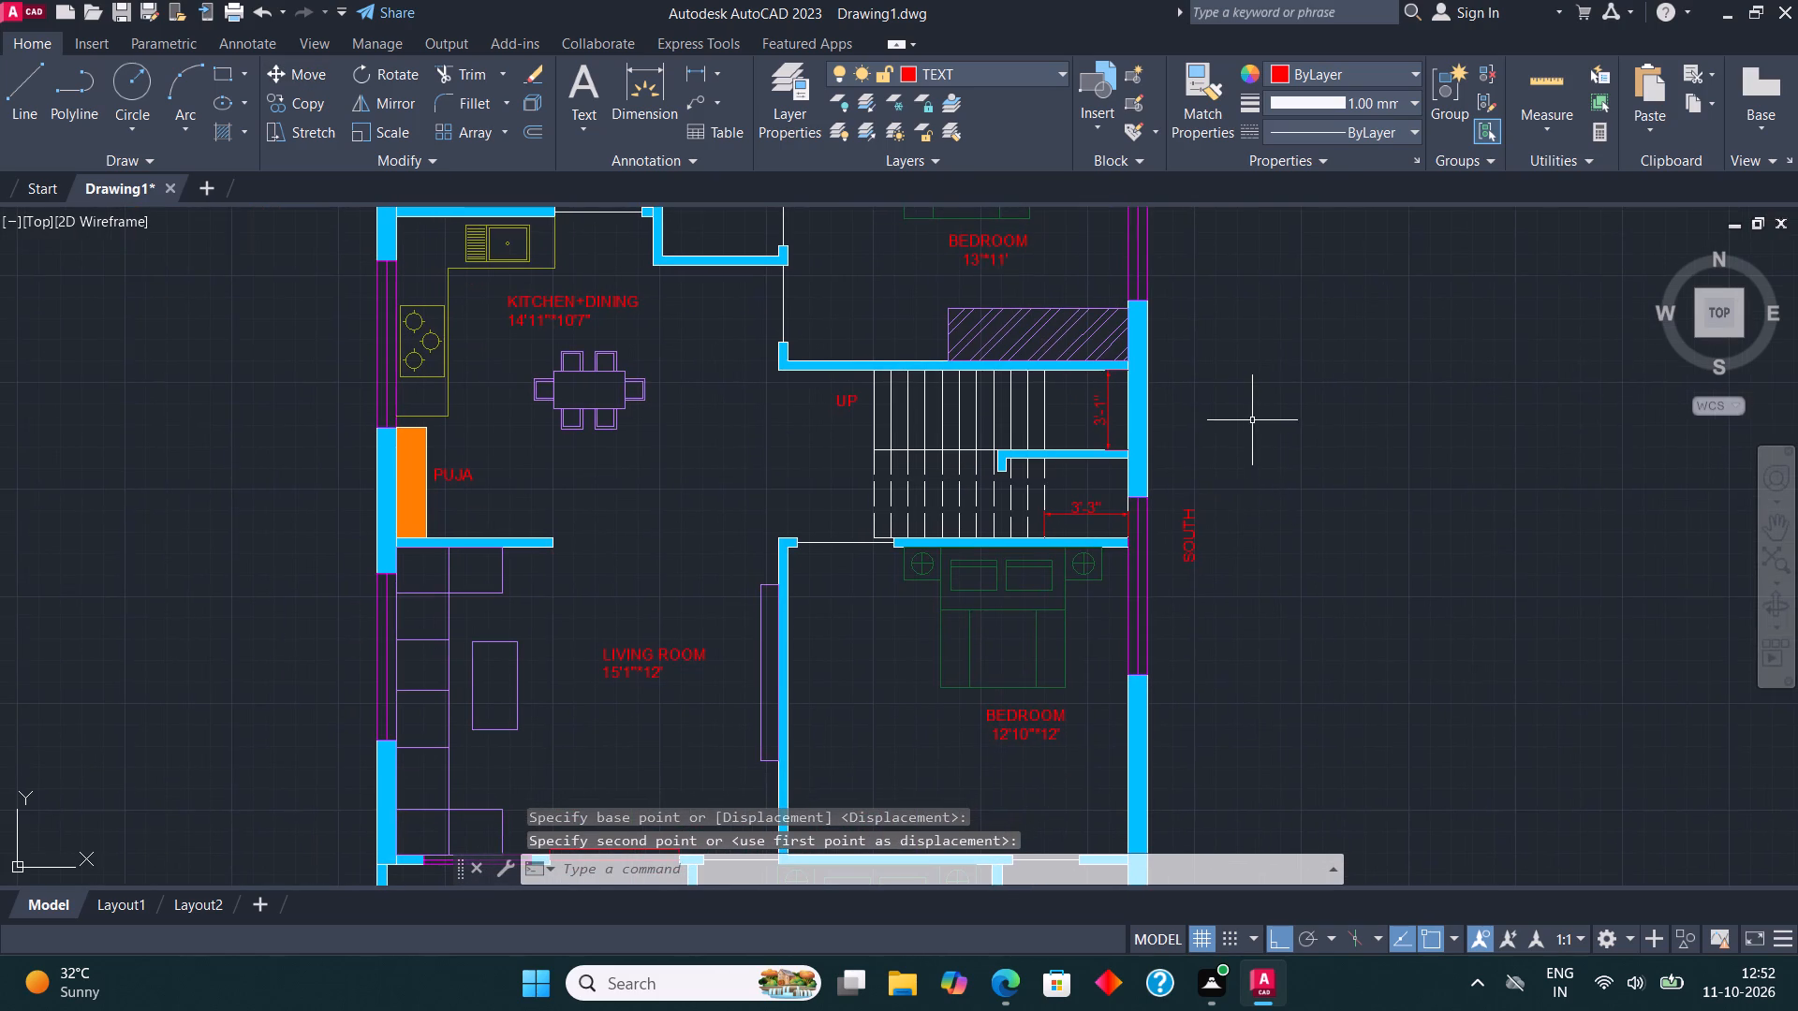
pyautogui.scroll(-1, 1257, 472)
pyautogui.moveTo(647, 432); pyautogui.dragTo(670, 438, button='middle')
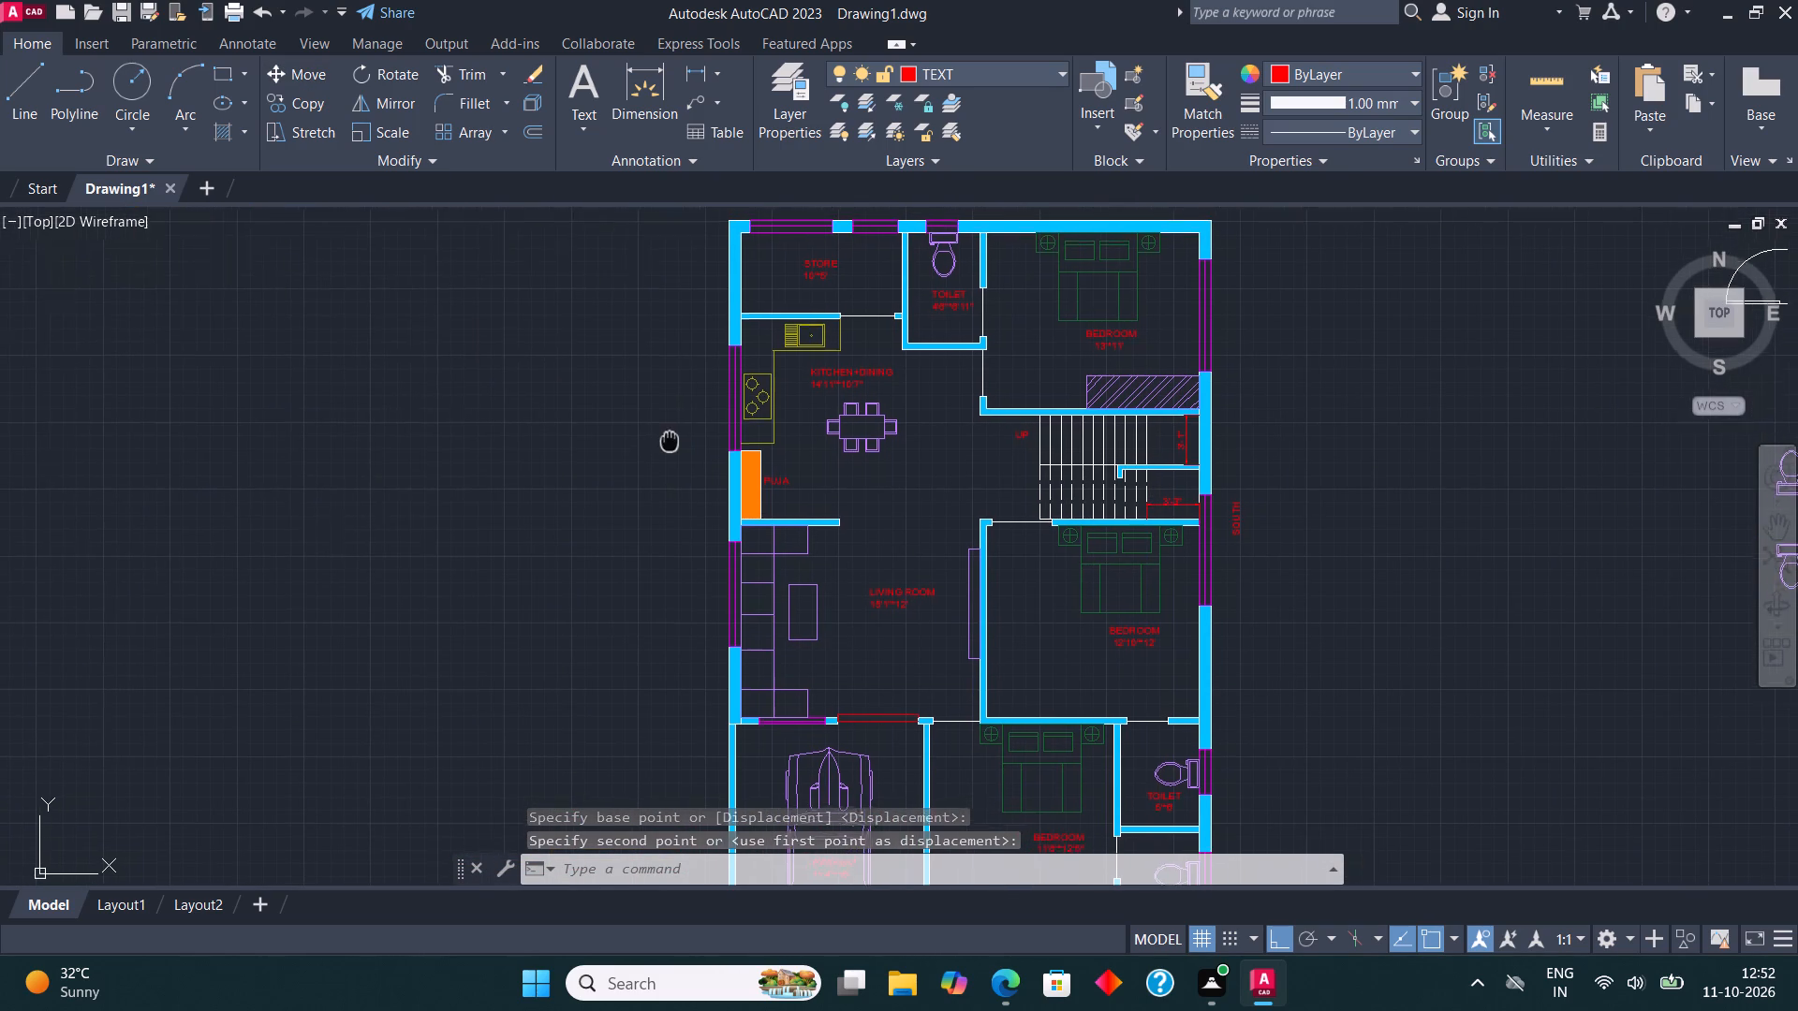
pyautogui.moveTo(670, 438); pyautogui.dragTo(671, 434, button='middle')
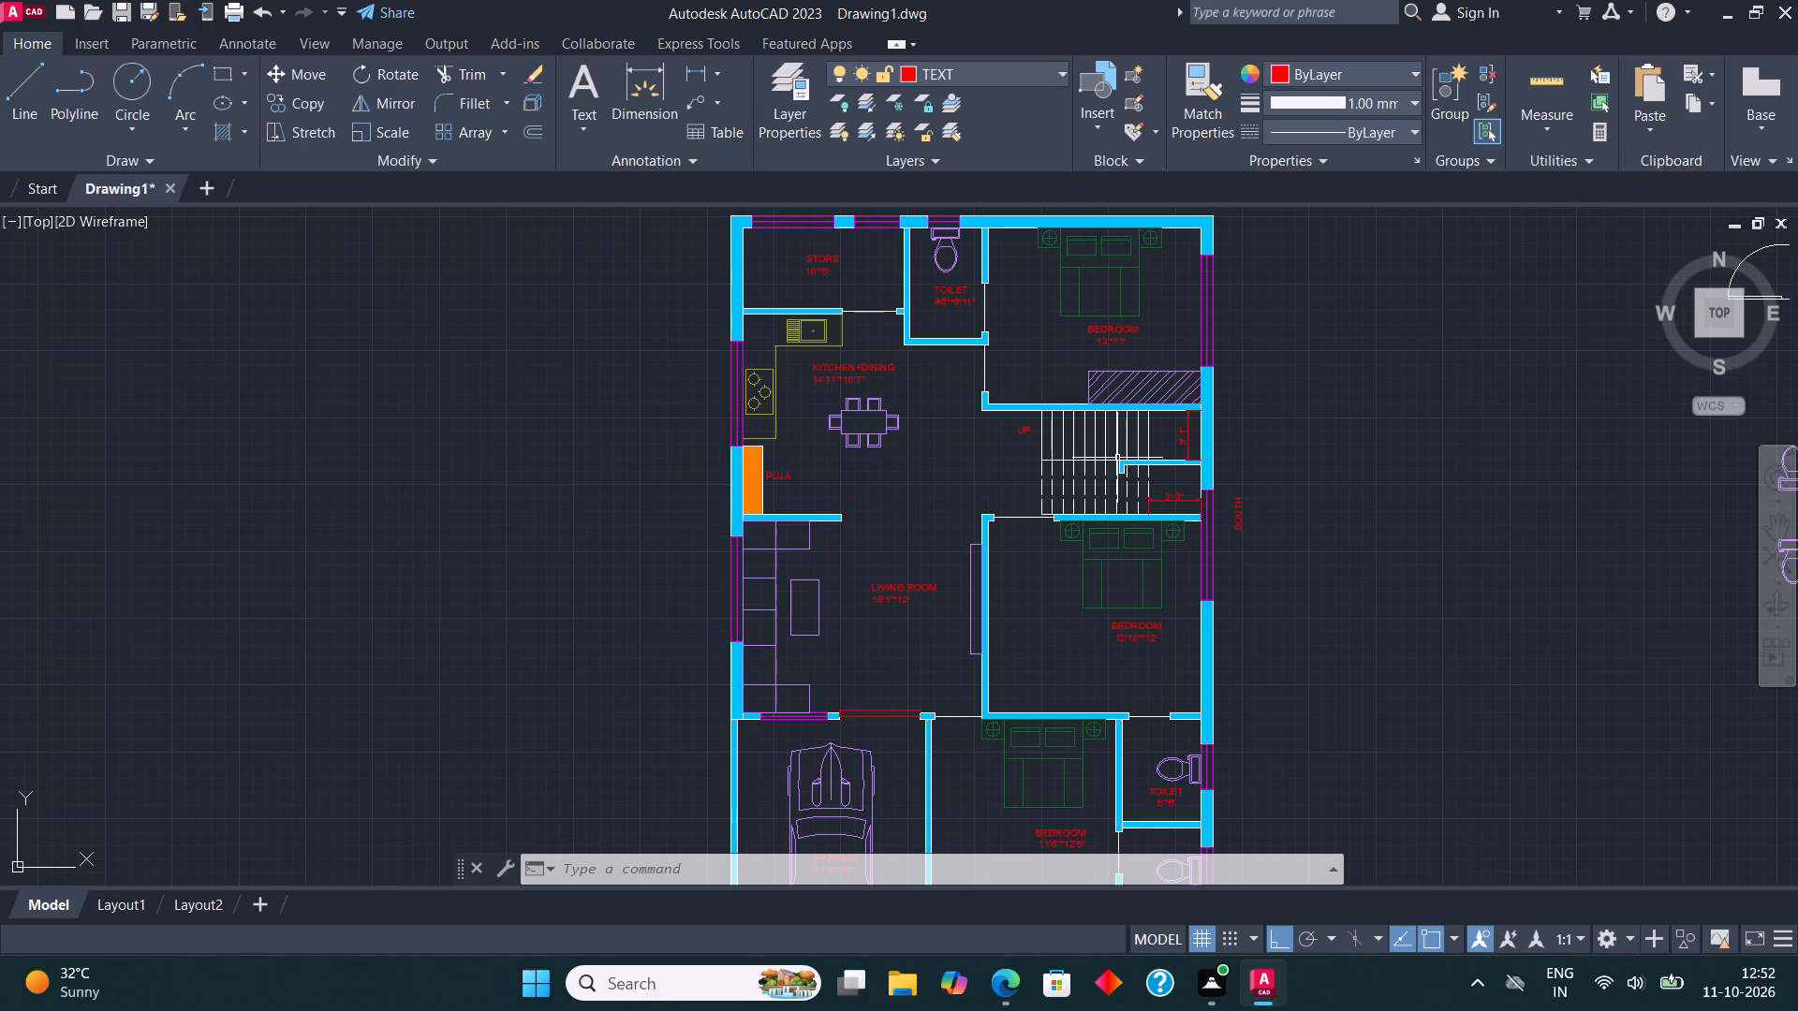
pyautogui.click(1231, 521)
pyautogui.click(1232, 485)
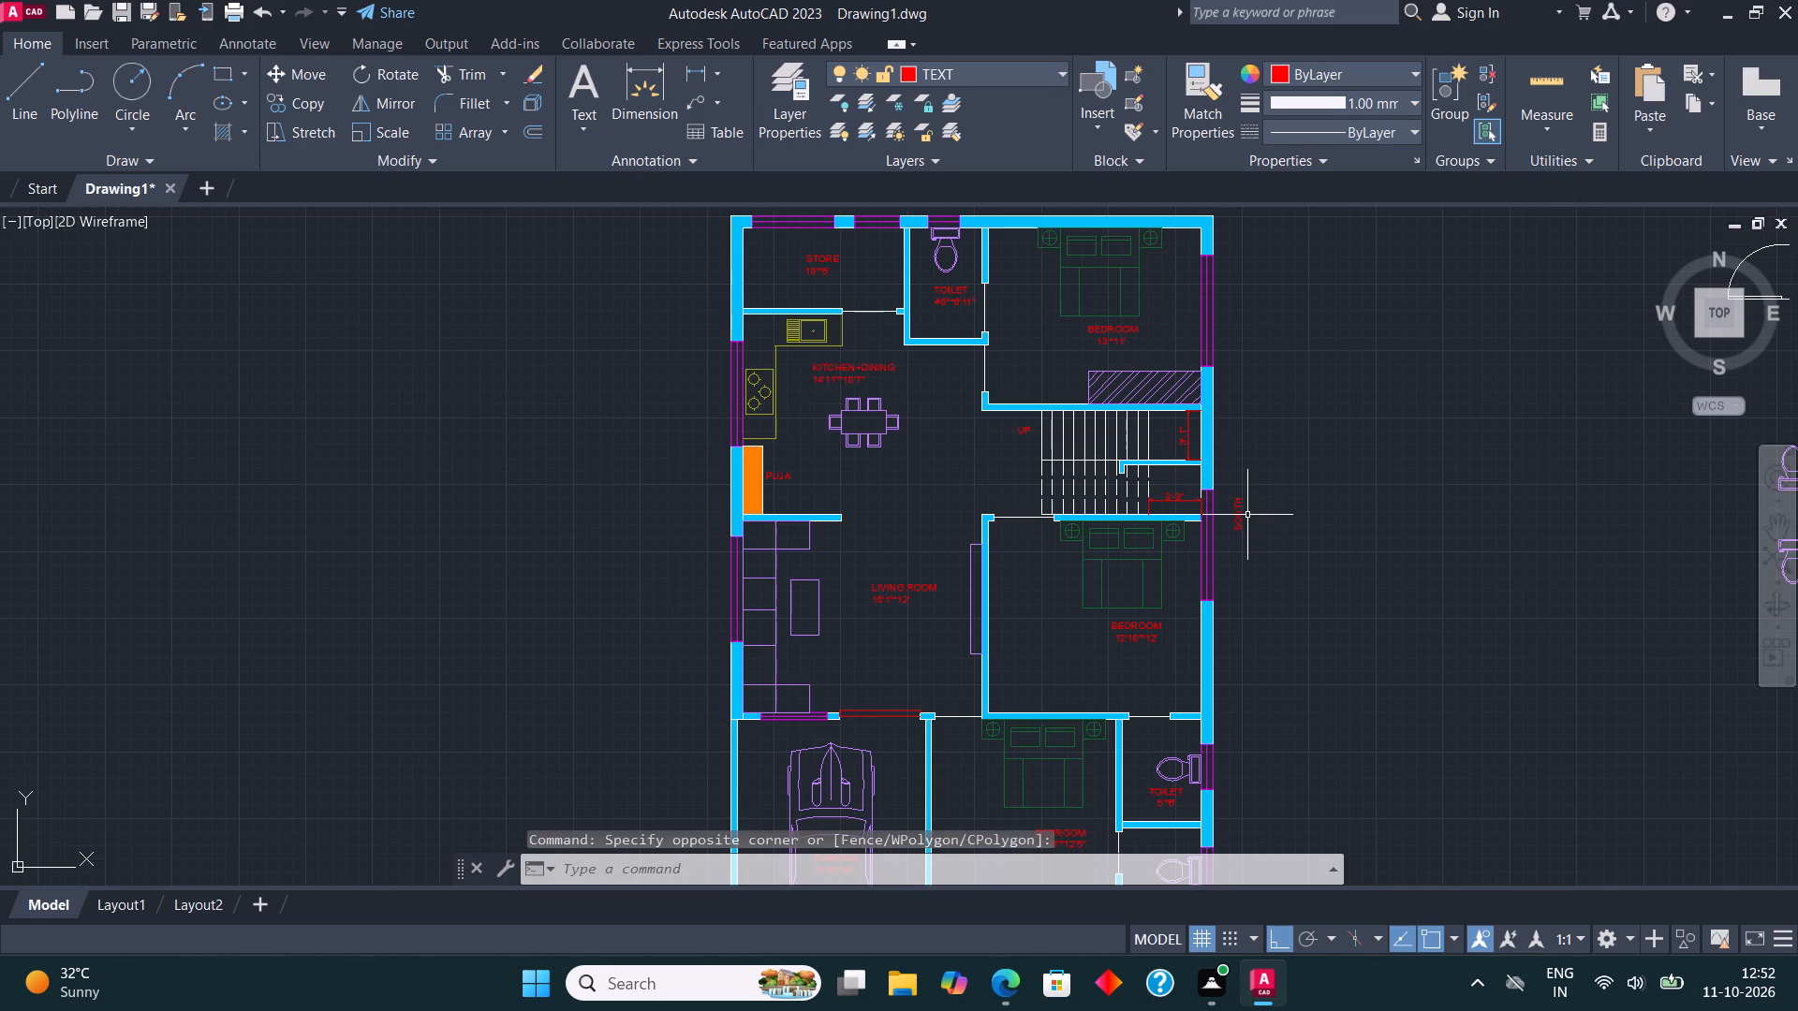
pyautogui.click(1247, 515)
pyautogui.click(1234, 507)
pyautogui.click(308, 96)
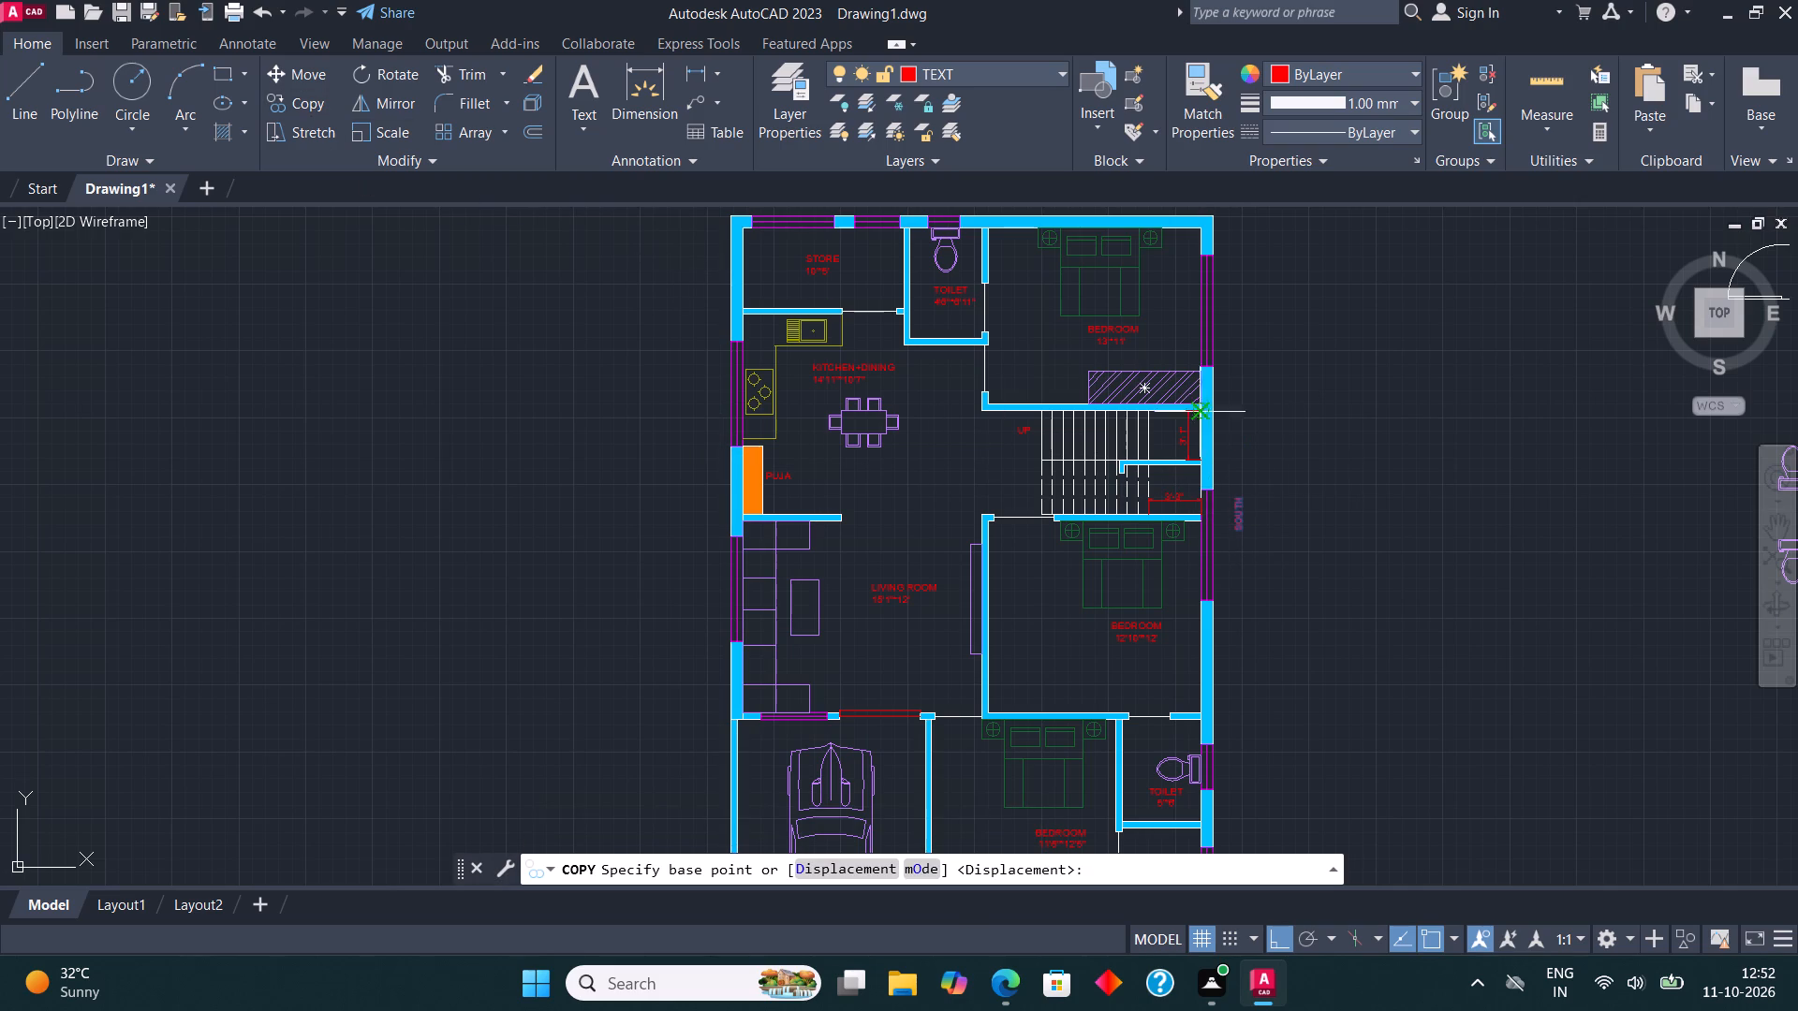
pyautogui.click(1256, 521)
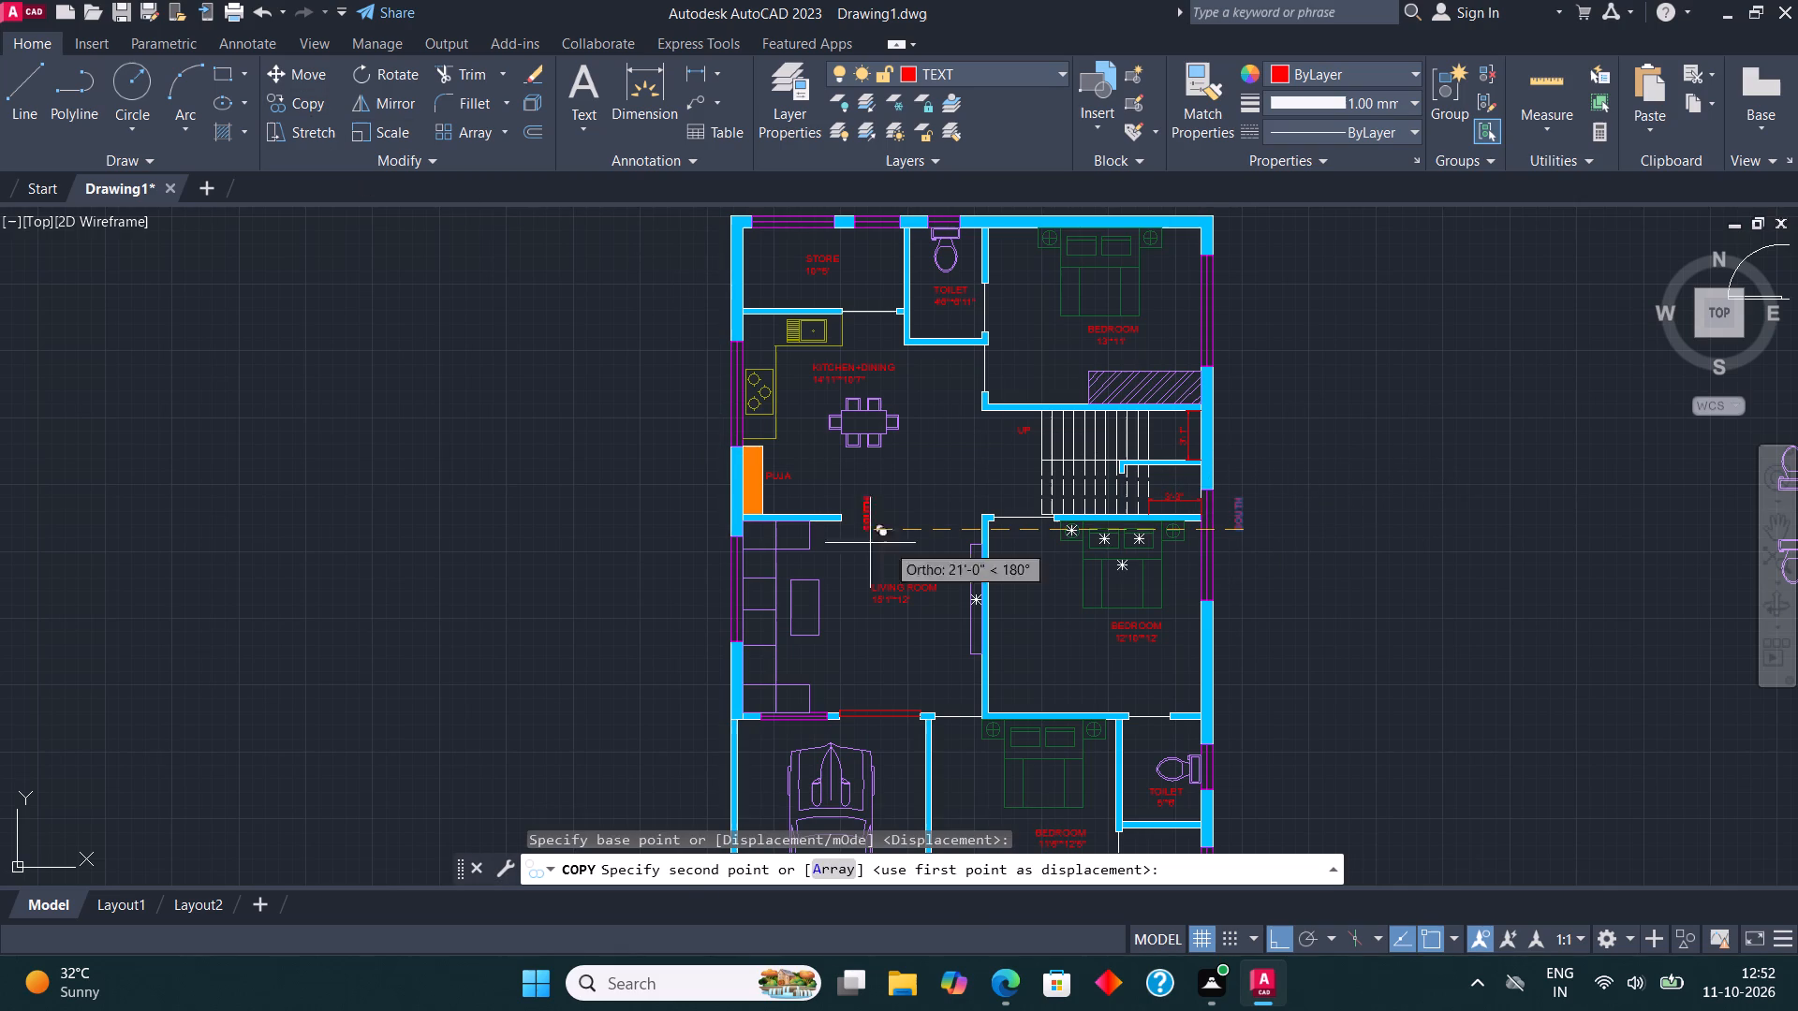
pyautogui.click(699, 576)
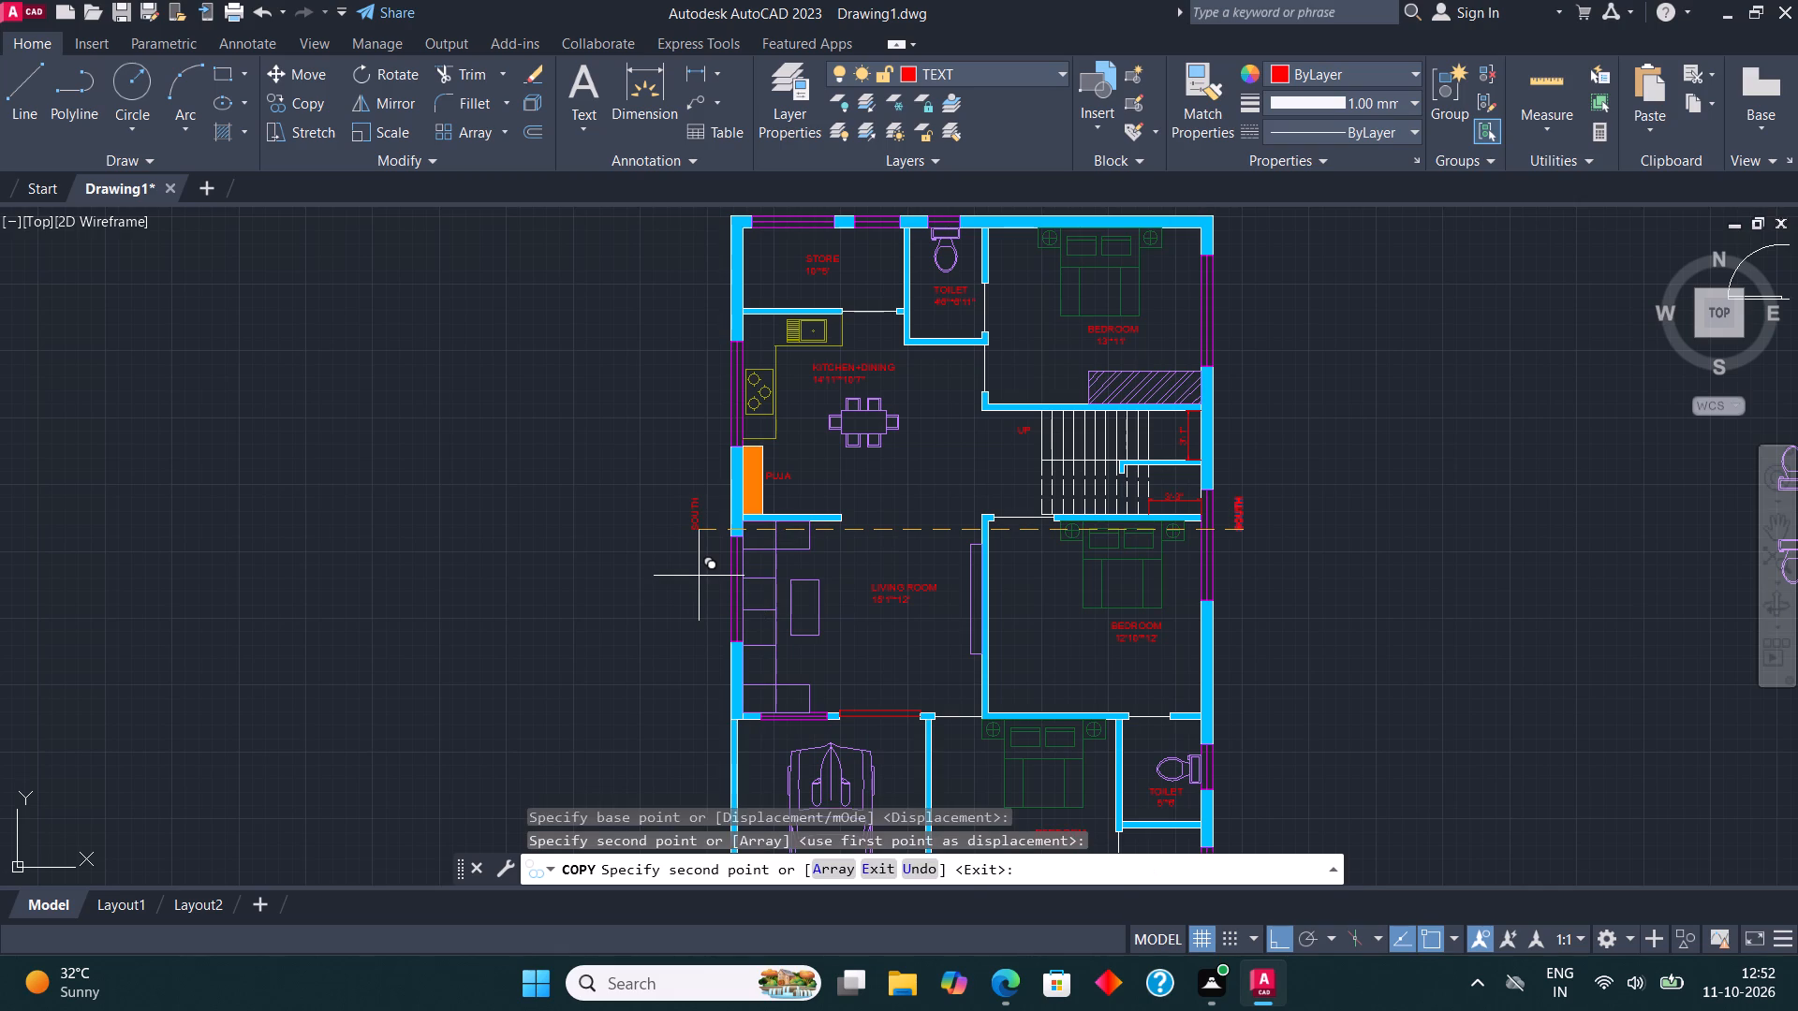
pyautogui.press('Escape')
# Change the text of the SOUTH label below the planters to NORTH.
pyautogui.scroll(-1, 699, 576)
pyautogui.moveTo(837, 484); pyautogui.dragTo(837, 481, button='middle')
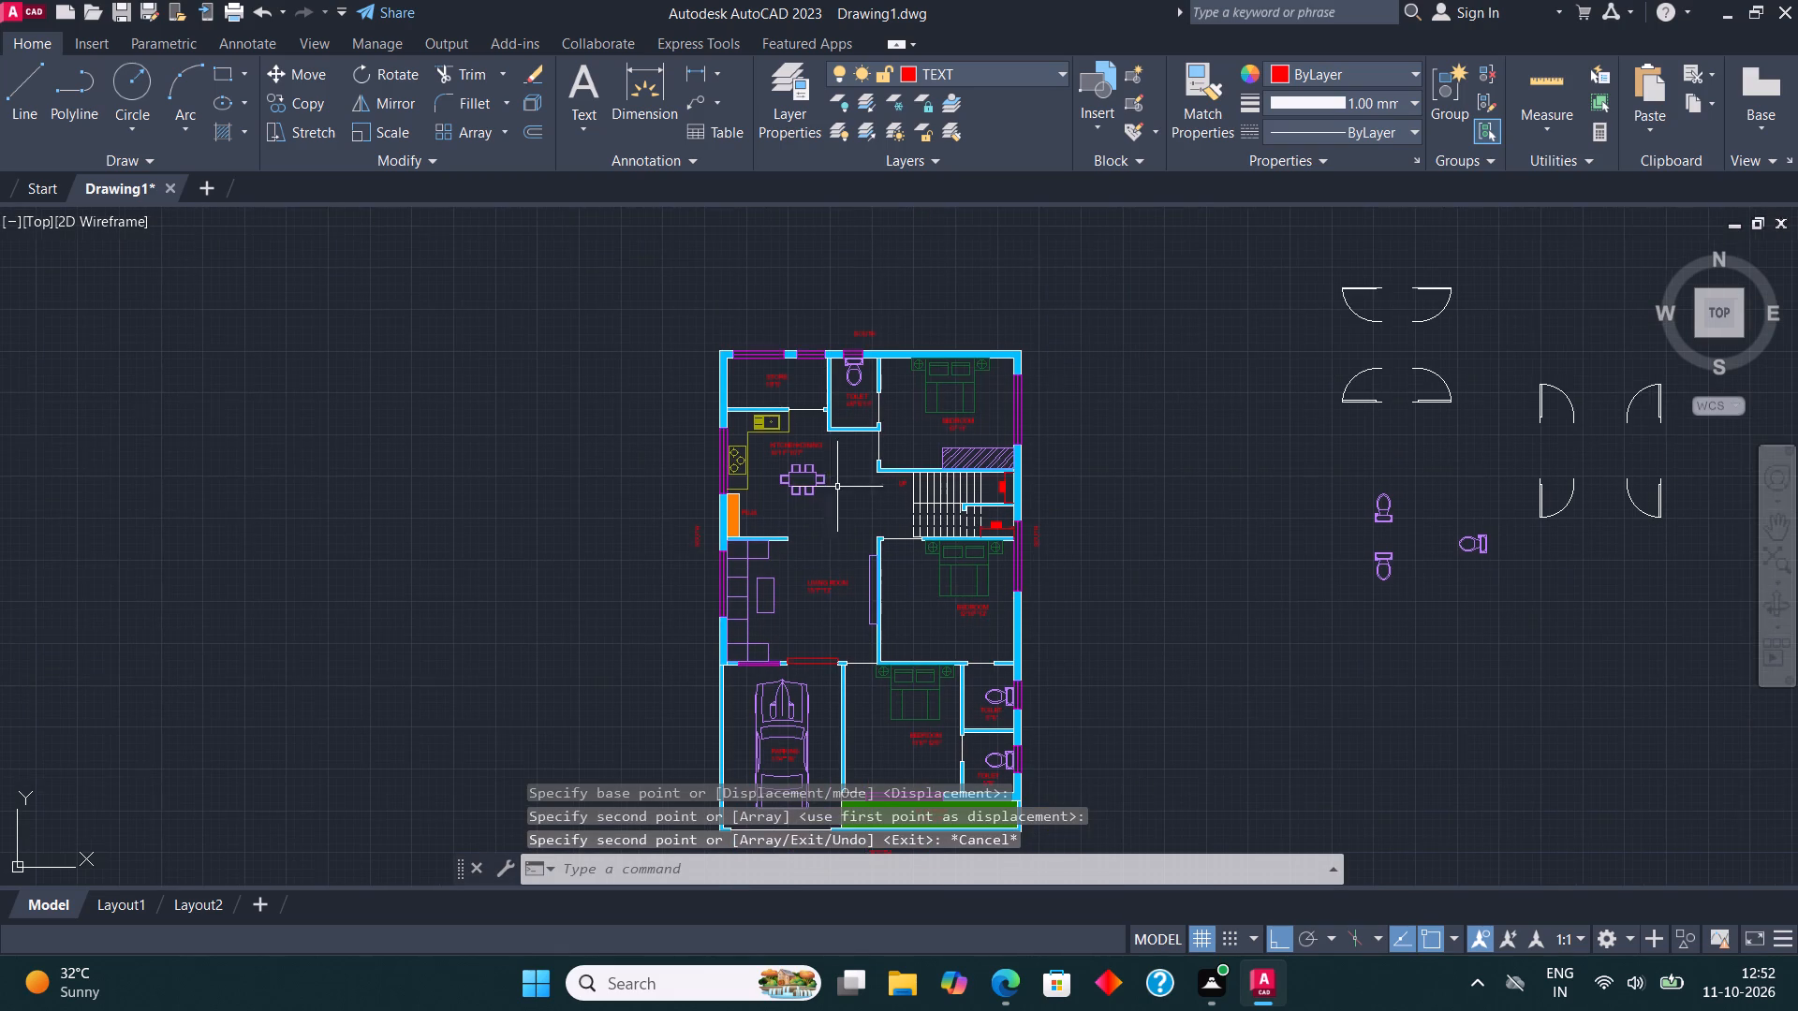
pyautogui.moveTo(837, 481); pyautogui.dragTo(847, 392, button='middle')
pyautogui.scroll(3, 877, 234)
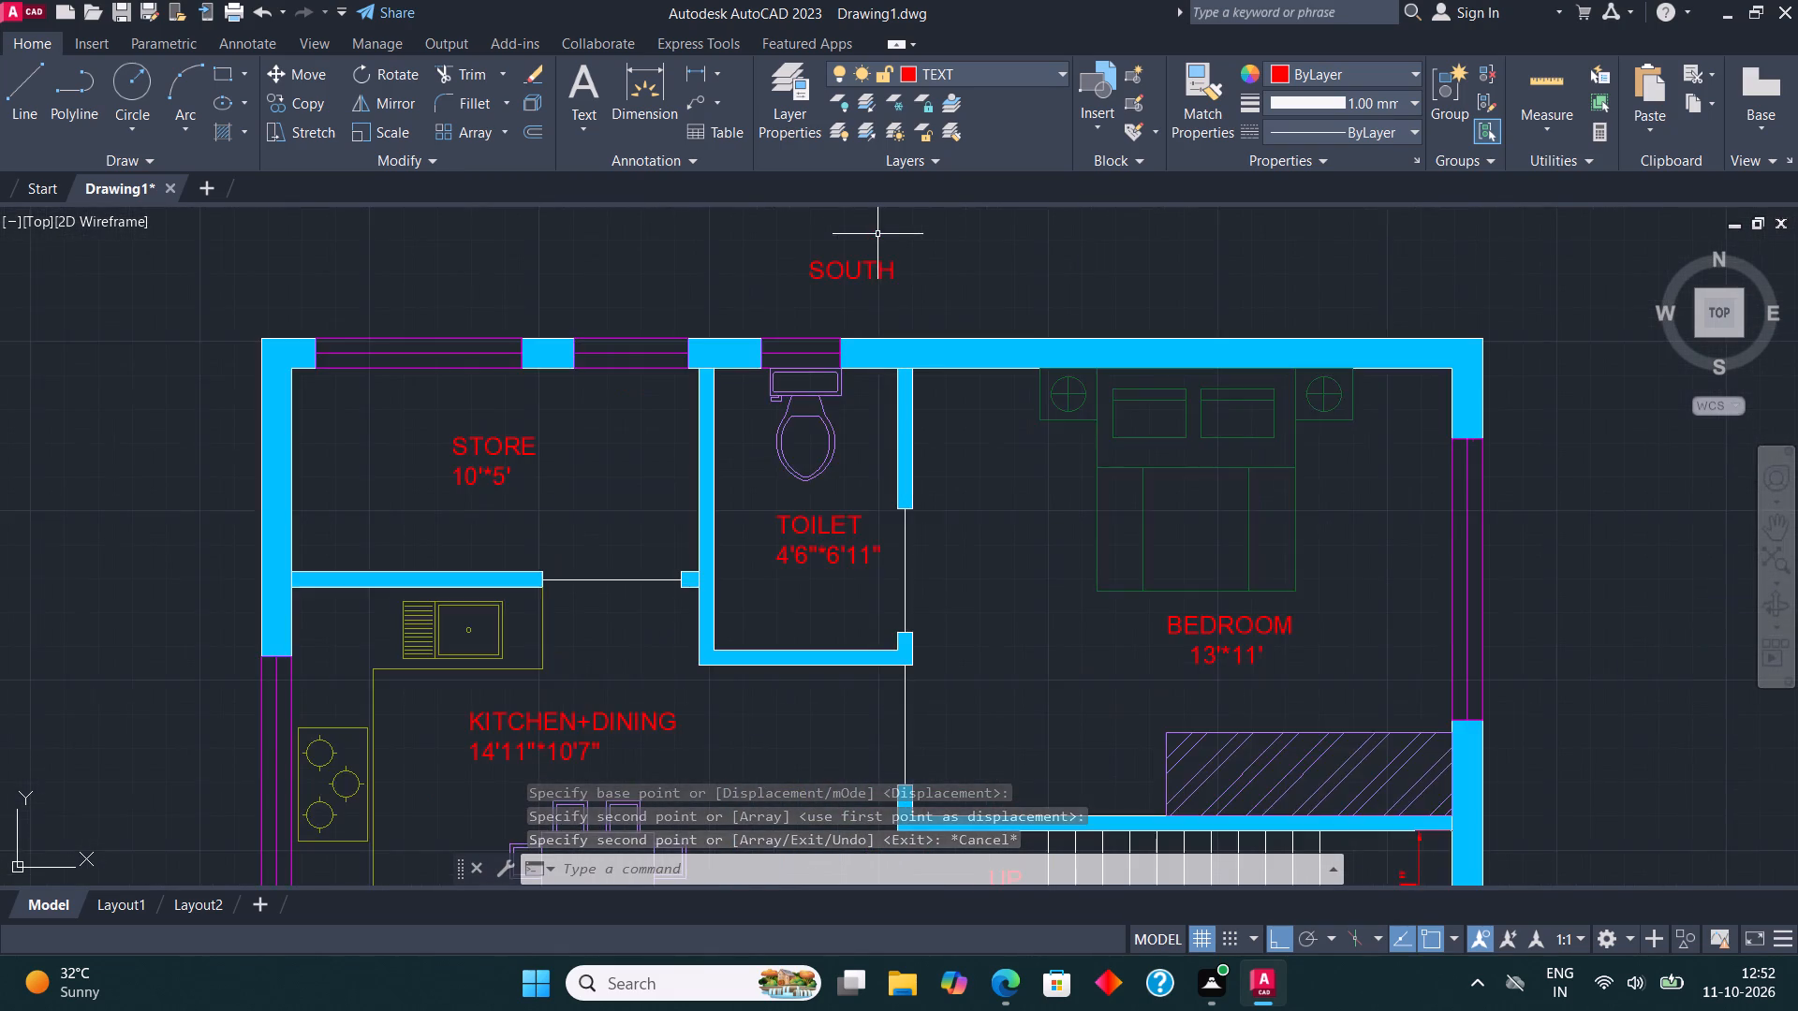
pyautogui.scroll(-5, 877, 245)
pyautogui.scroll(4, 893, 418)
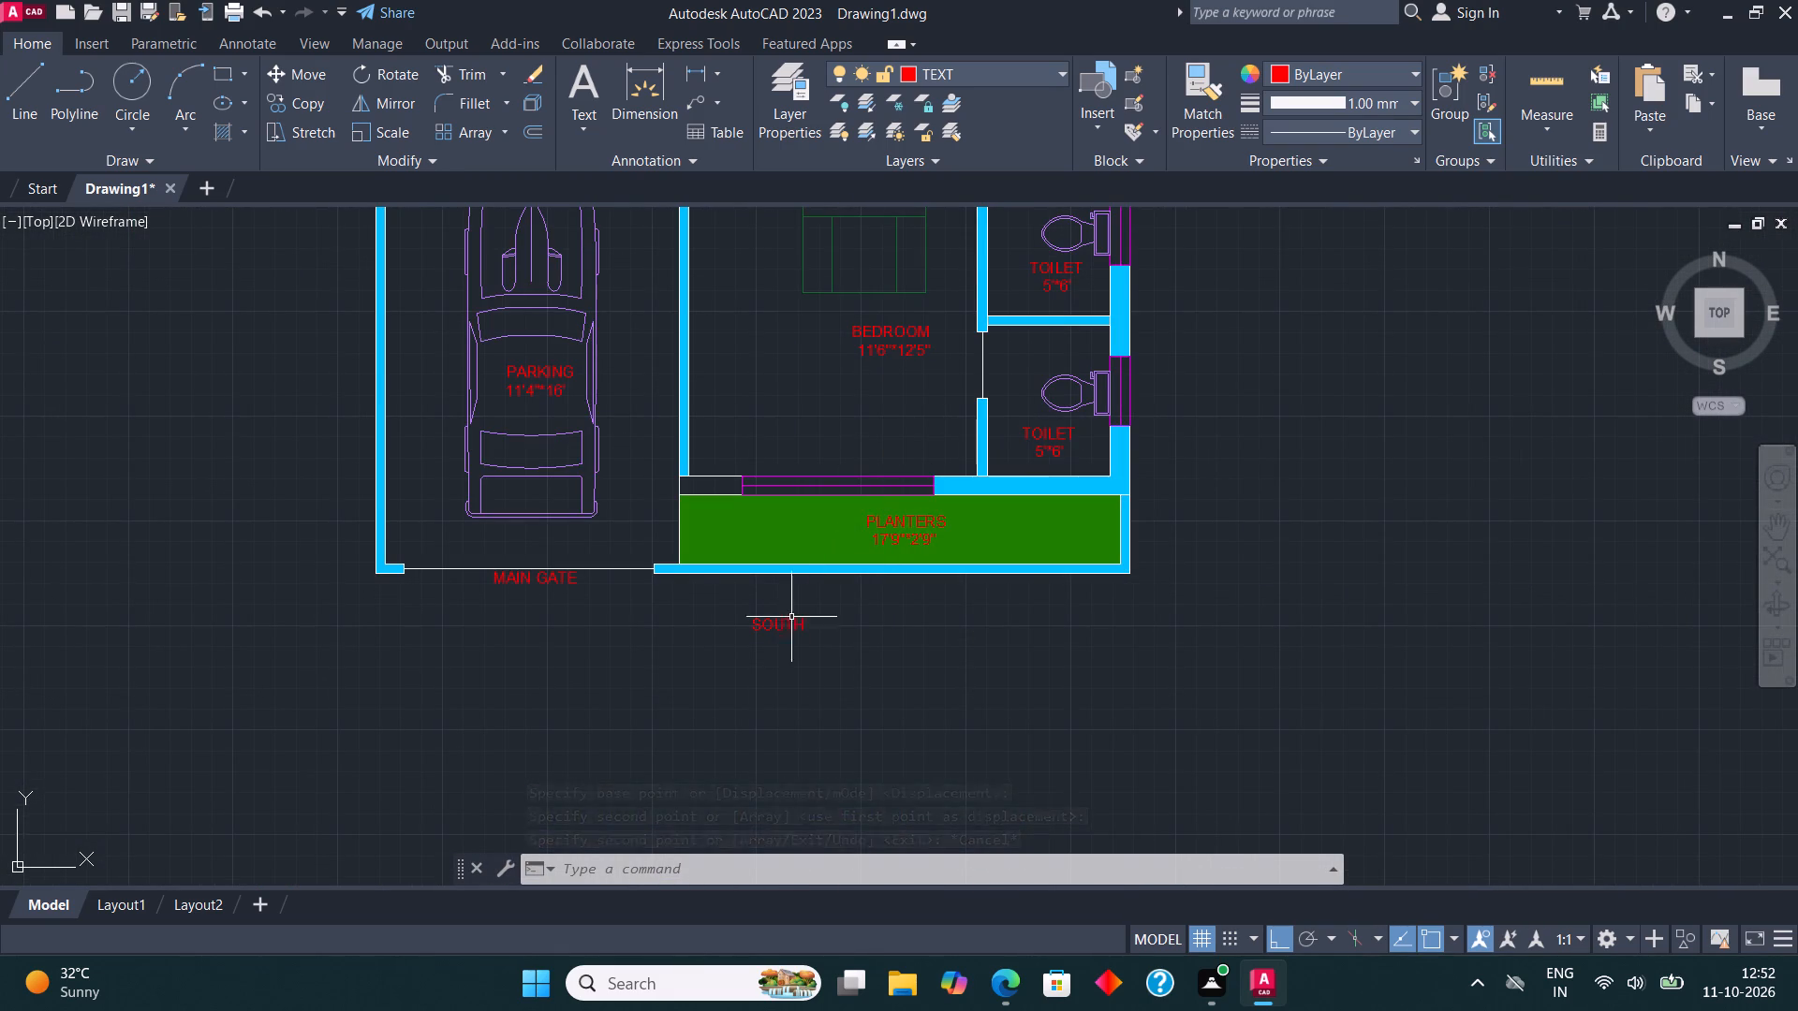
pyautogui.scroll(2, 778, 628)
pyautogui.click(780, 628)
pyautogui.rightClick(779, 628)
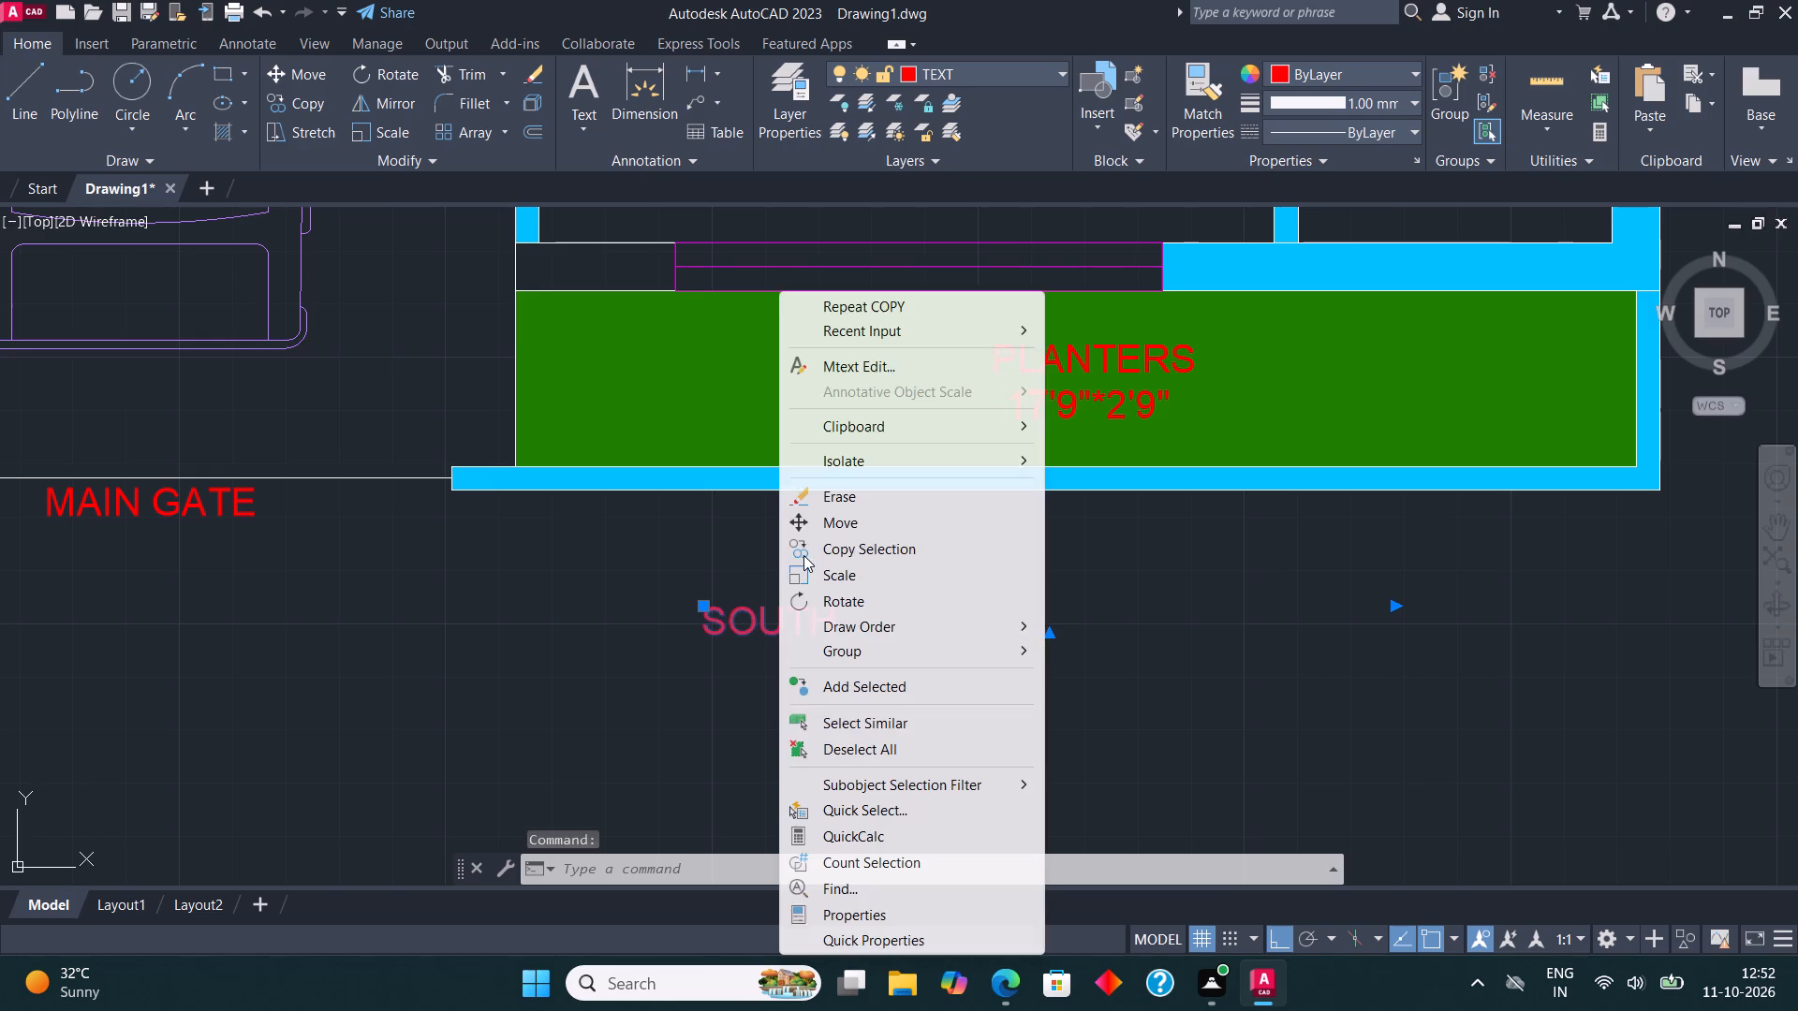
pyautogui.click(891, 364)
pyautogui.click(856, 638)
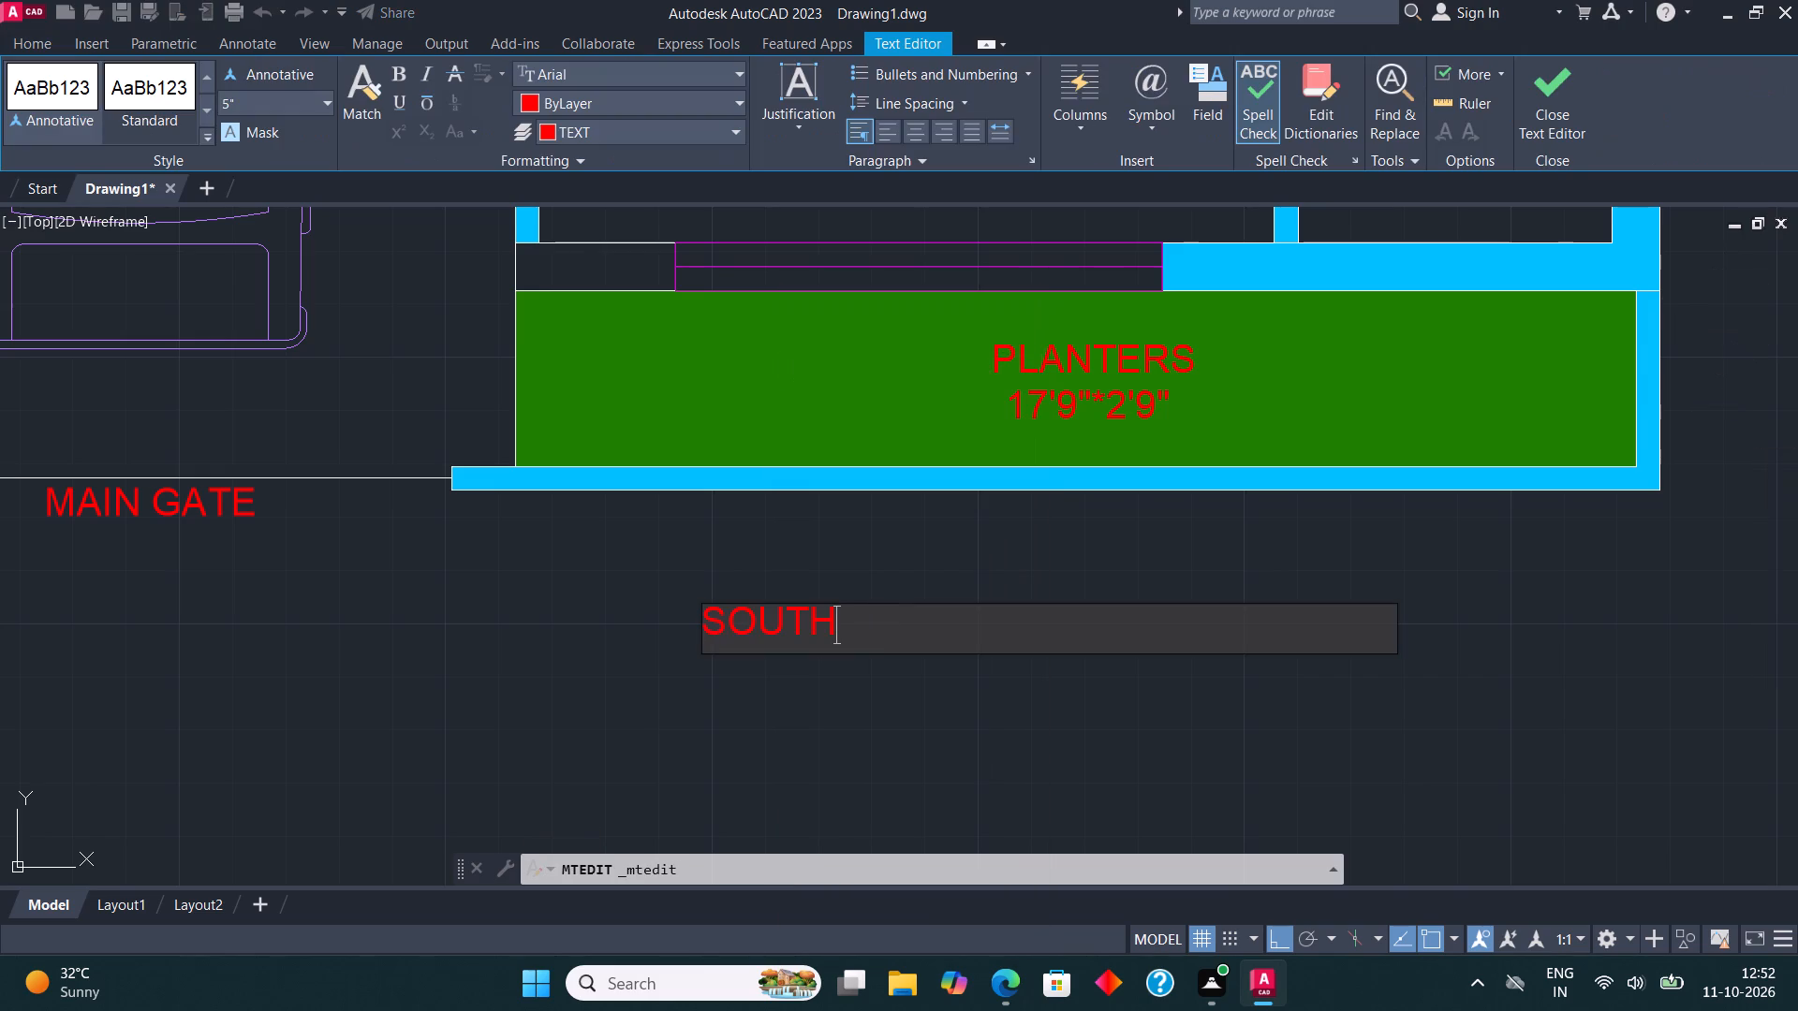
pyautogui.press('BackSpace')
pyautogui.press('BackSpace')
pyautogui.press('BackSpace')
pyautogui.press('BackSpace')
pyautogui.press('BackSpace')
pyautogui.press('BackSpace')
pyautogui.press('BackSpace')
pyautogui.press('BackSpace')
pyautogui.press('BackSpace')
pyautogui.press('BackSpace')
pyautogui.press('BackSpace')
pyautogui.press('BackSpace')
pyautogui.press('BackSpace')
pyautogui.write('NORTH')
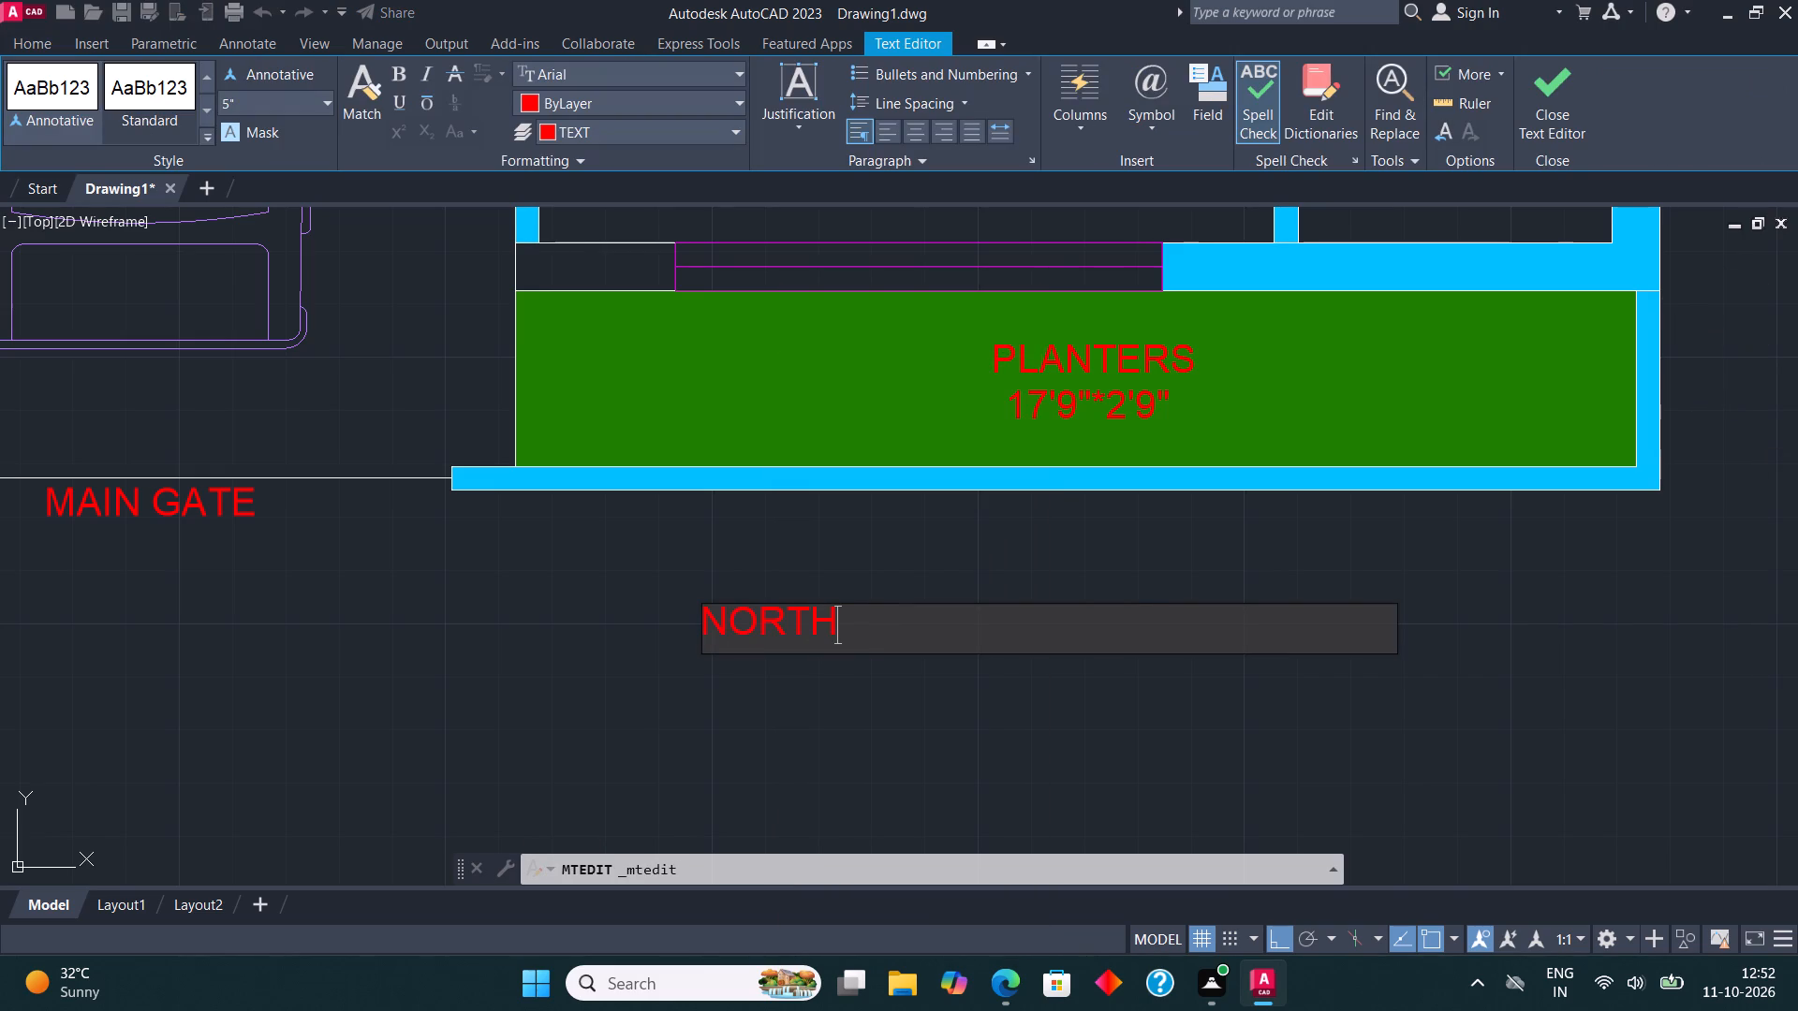
pyautogui.click(1545, 120)
# Change the text of the vertical SOUTH label outside the stair-side outer wall to EAST.
pyautogui.scroll(-3, 534, 674)
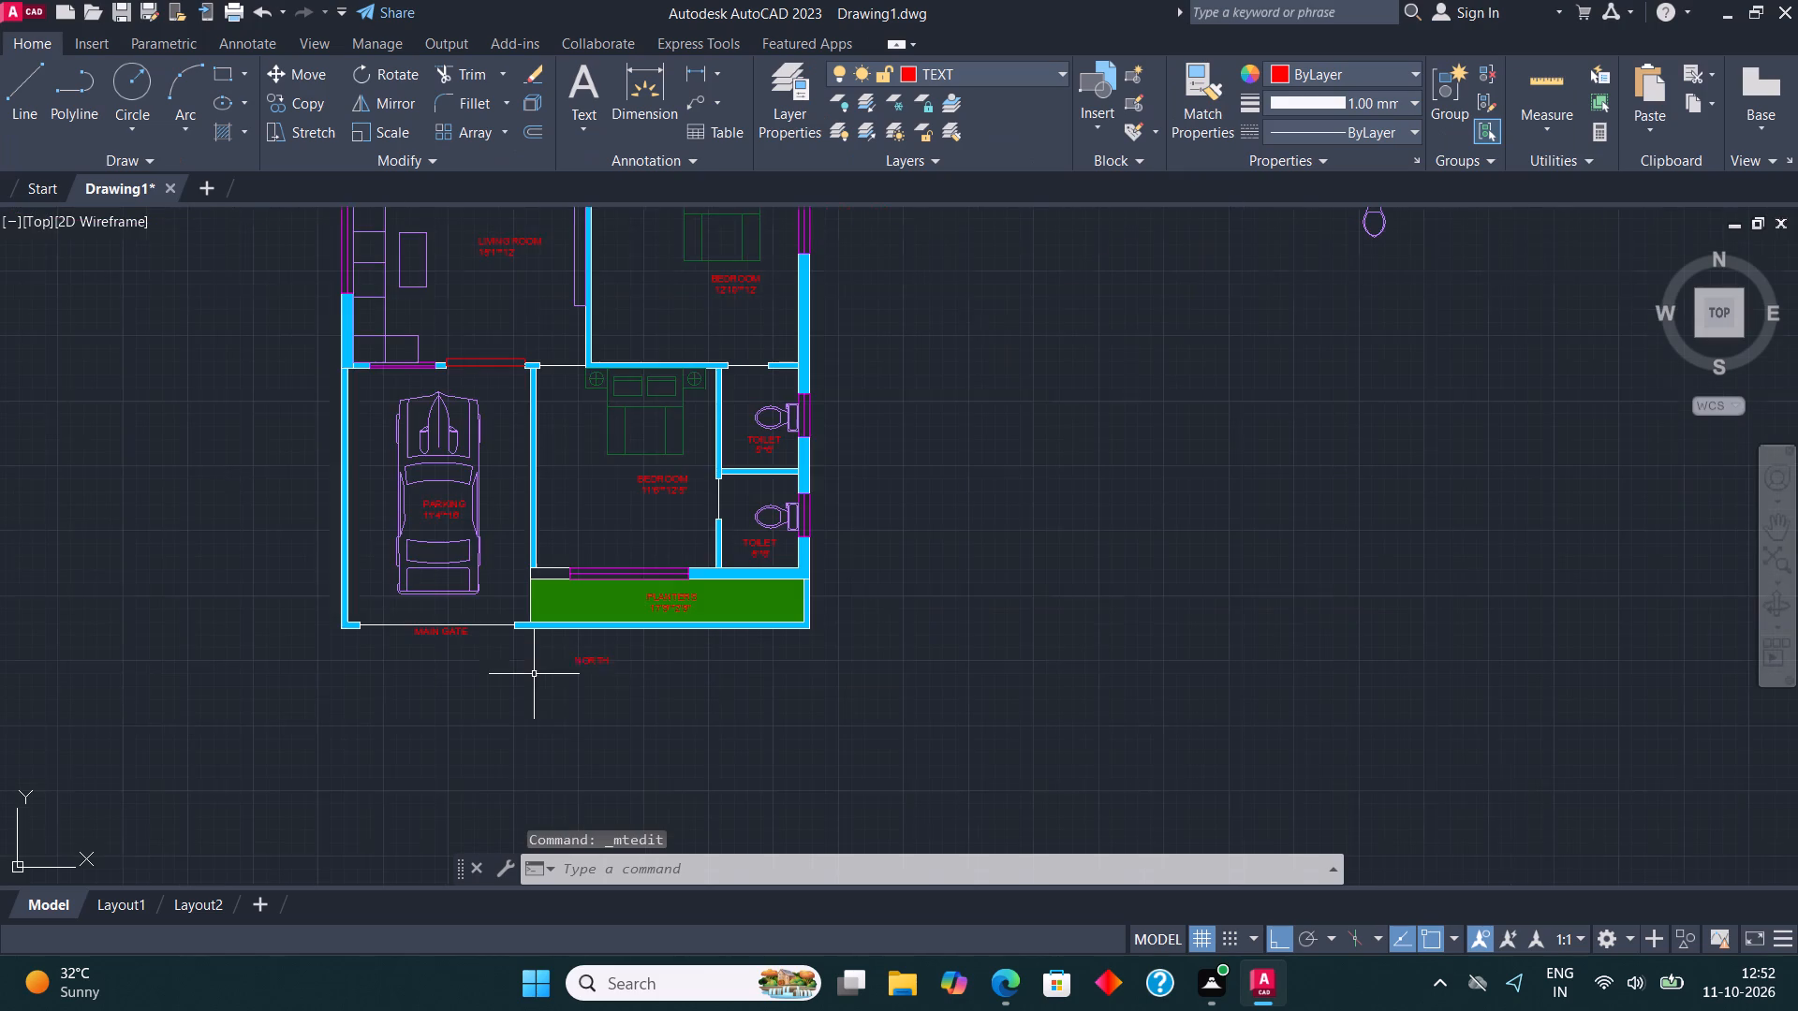
pyautogui.moveTo(831, 409); pyautogui.dragTo(832, 756, button='middle')
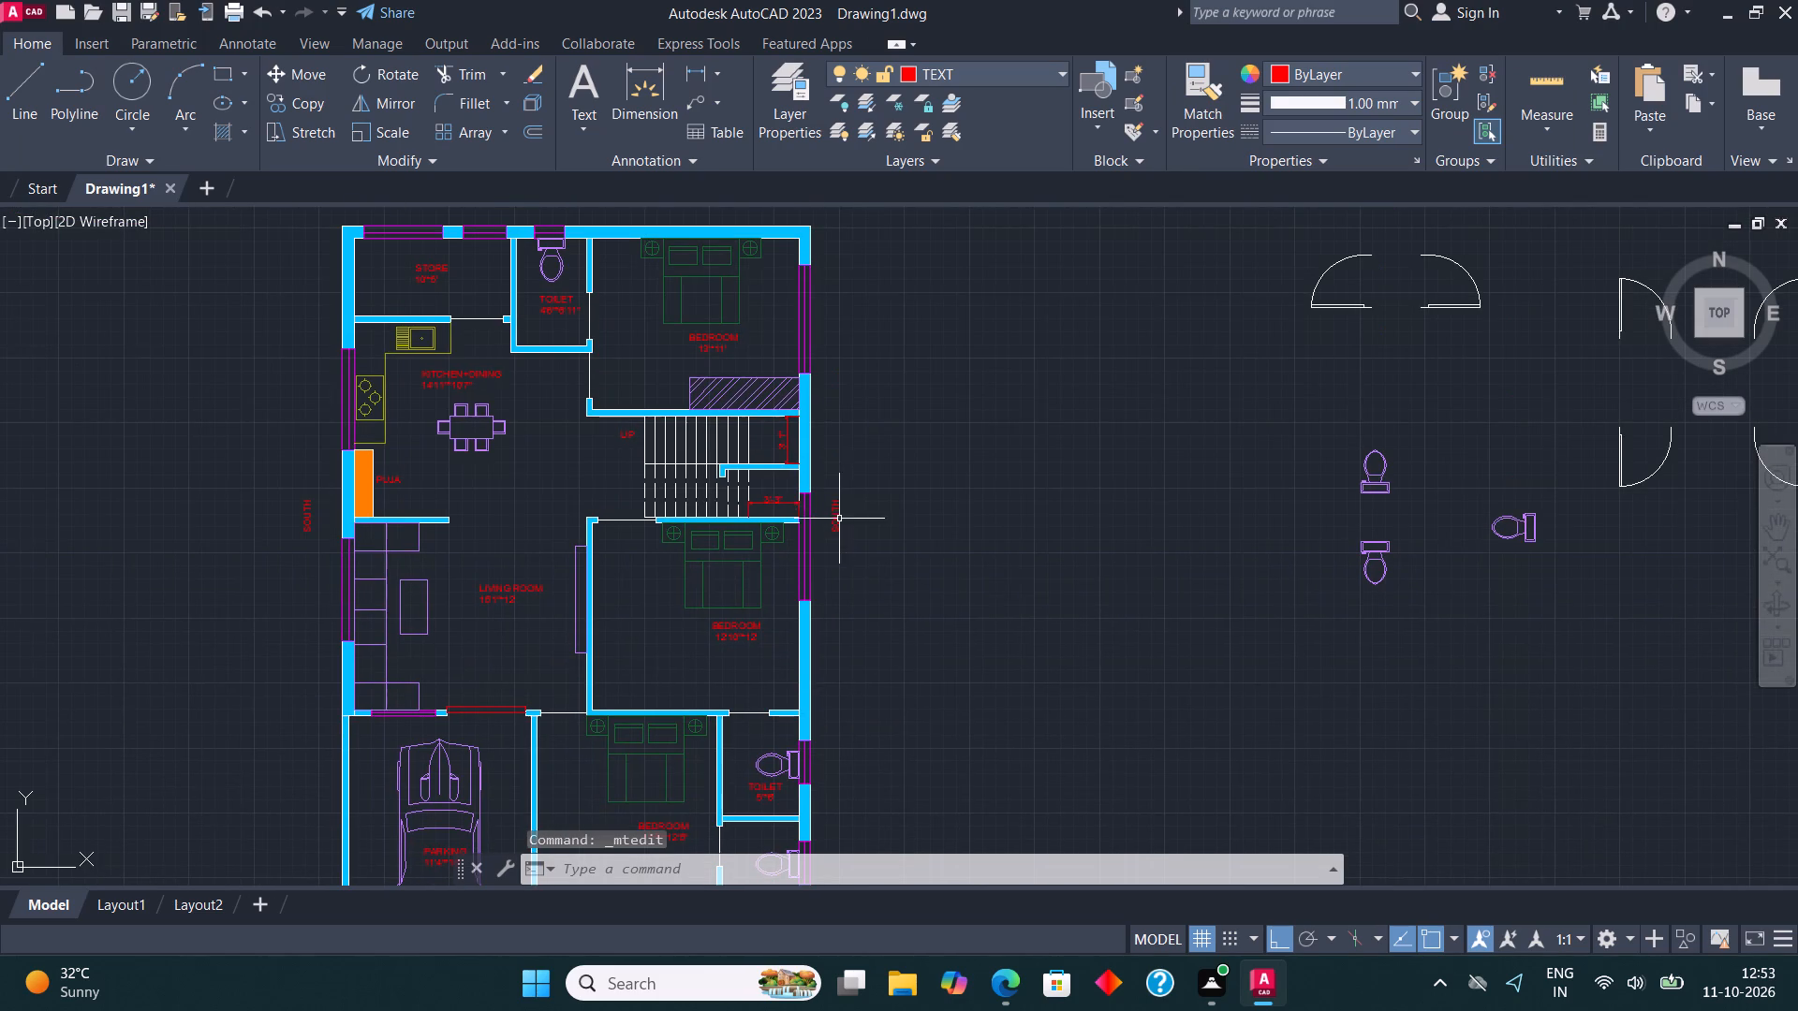
pyautogui.scroll(3, 839, 519)
pyautogui.click(809, 501)
pyautogui.rightClick(809, 501)
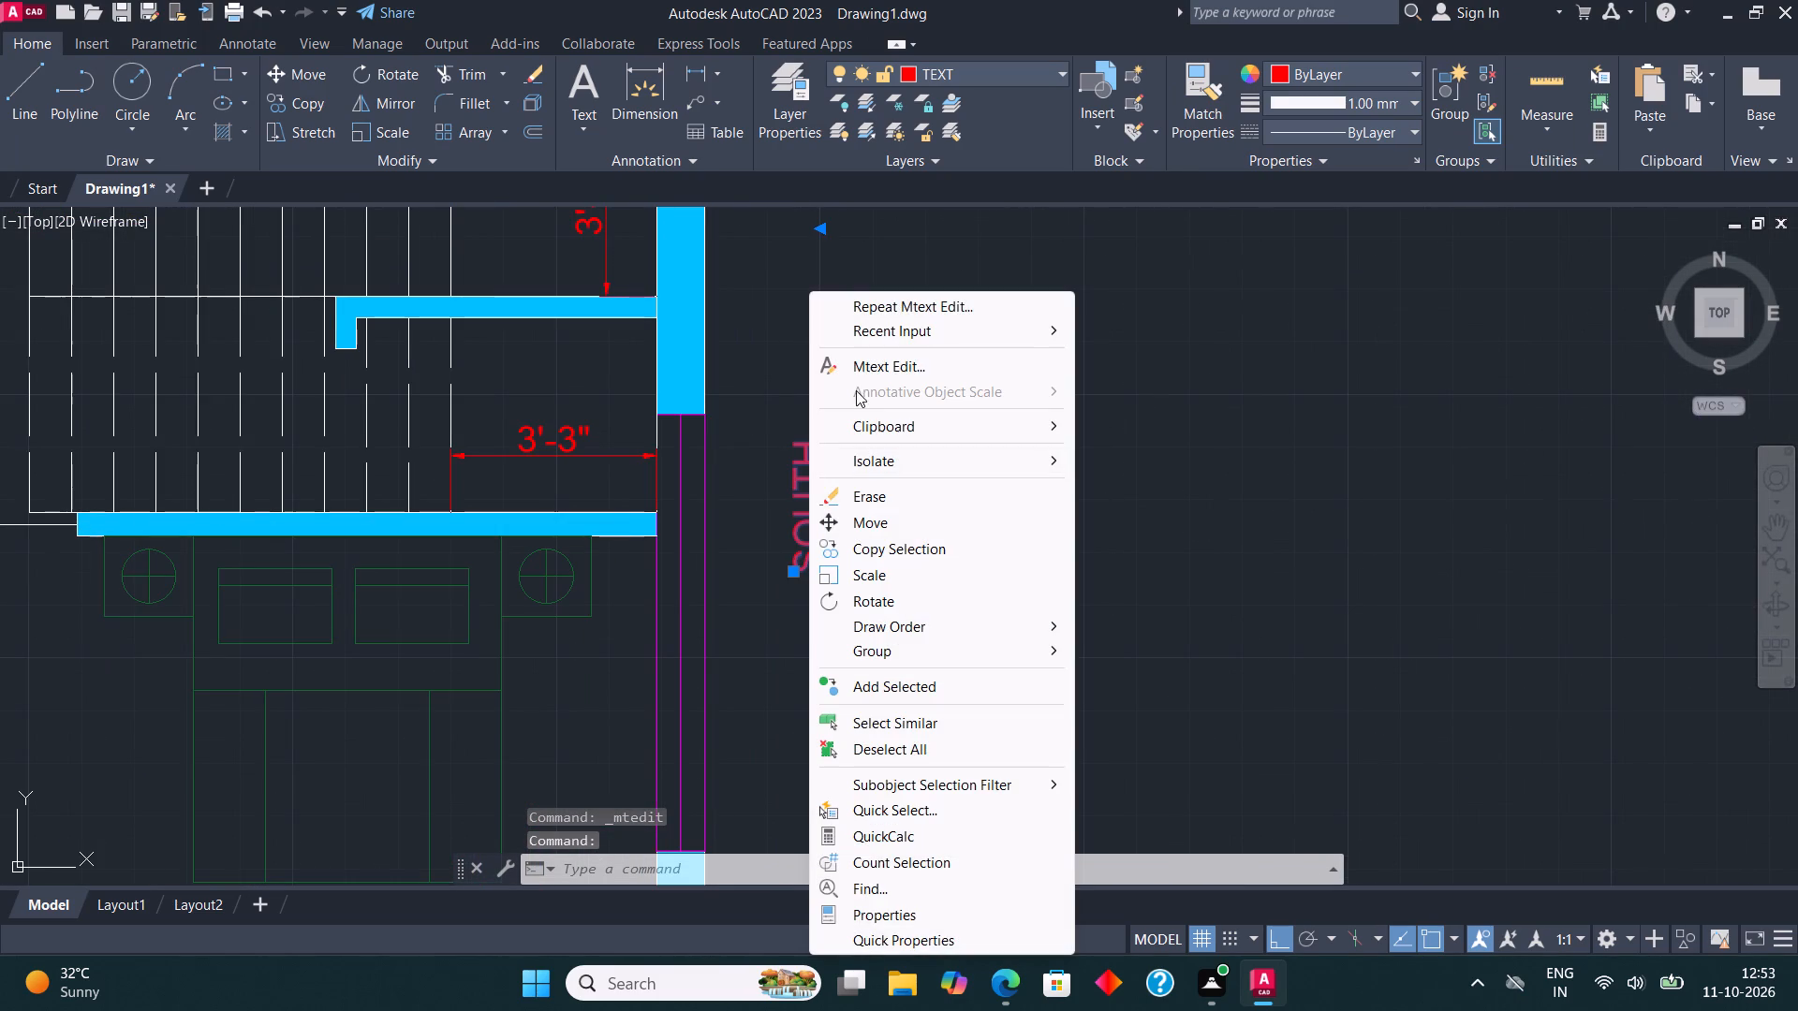
pyautogui.click(898, 349)
pyautogui.click(898, 356)
pyautogui.click(936, 588)
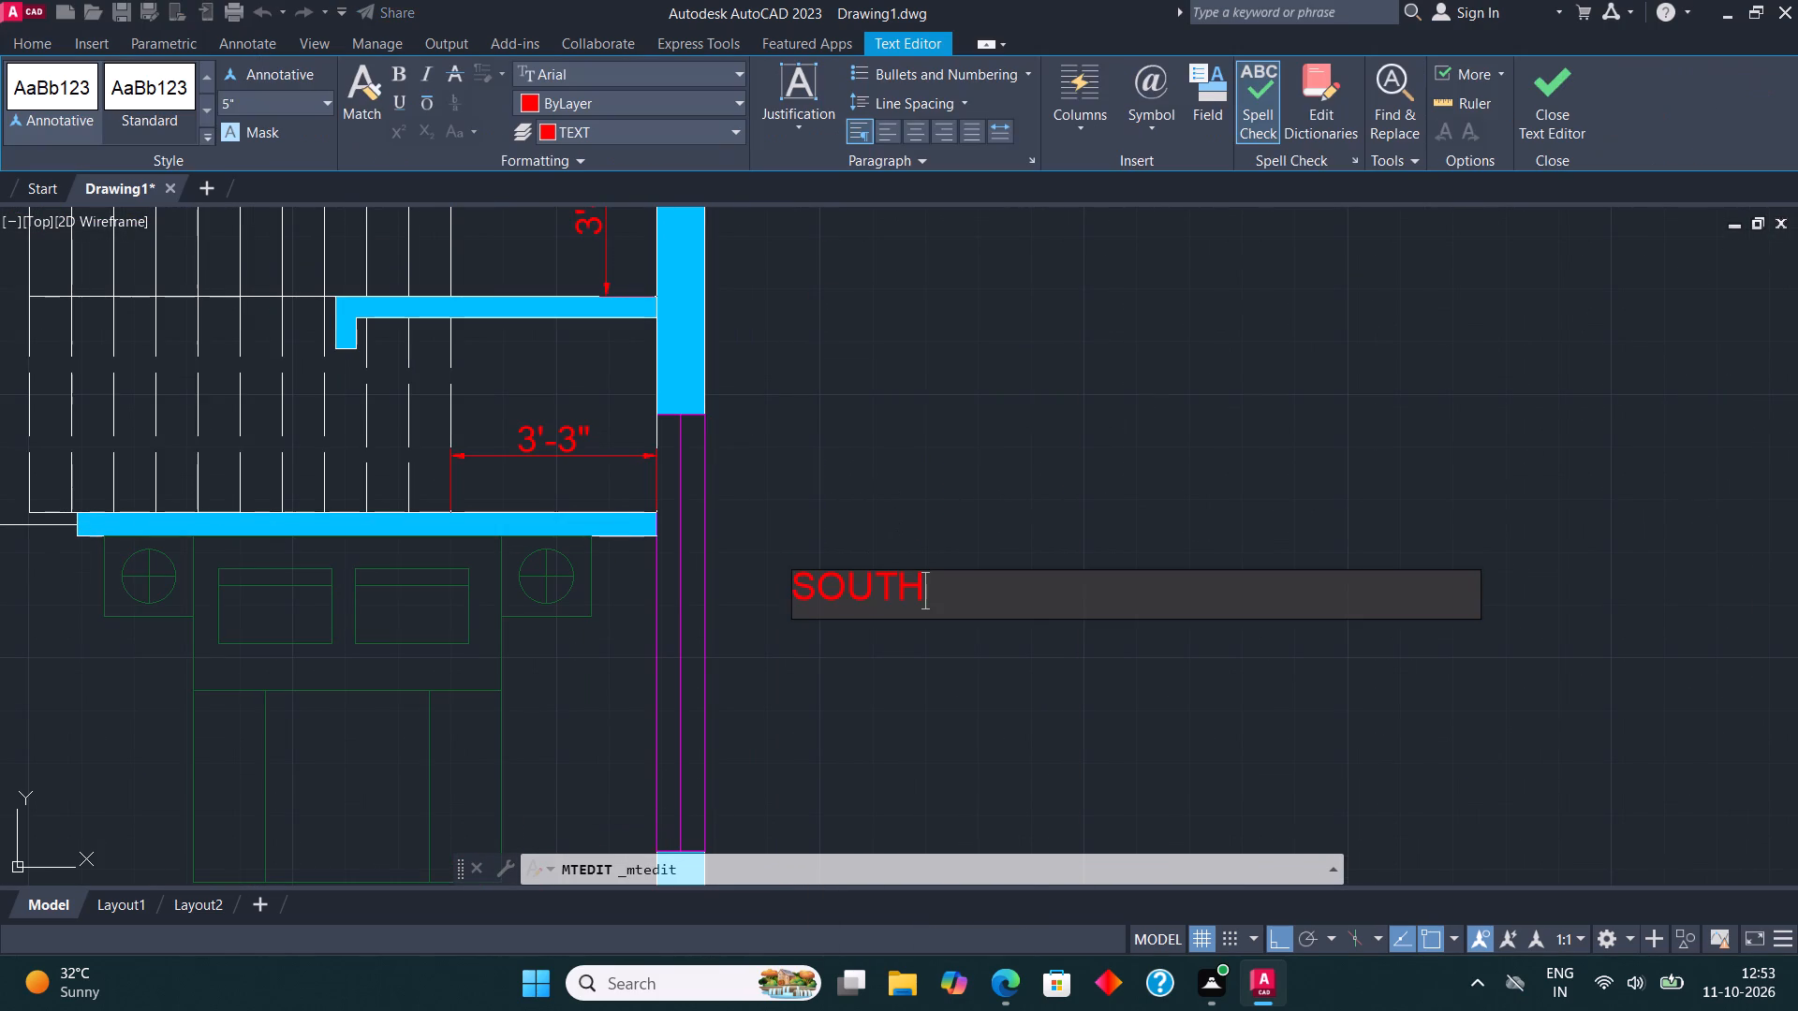
pyautogui.press('BackSpace')
pyautogui.press('BackSpace')
pyautogui.press('BackSpace')
pyautogui.press('BackSpace')
pyautogui.press('BackSpace')
pyautogui.press('BackSpace')
pyautogui.press('BackSpace')
pyautogui.press('BackSpace')
pyautogui.press('BackSpace')
pyautogui.press('BackSpace')
pyautogui.press('BackSpace')
pyautogui.press('BackSpace')
pyautogui.press('BackSpace')
pyautogui.write('EAST')
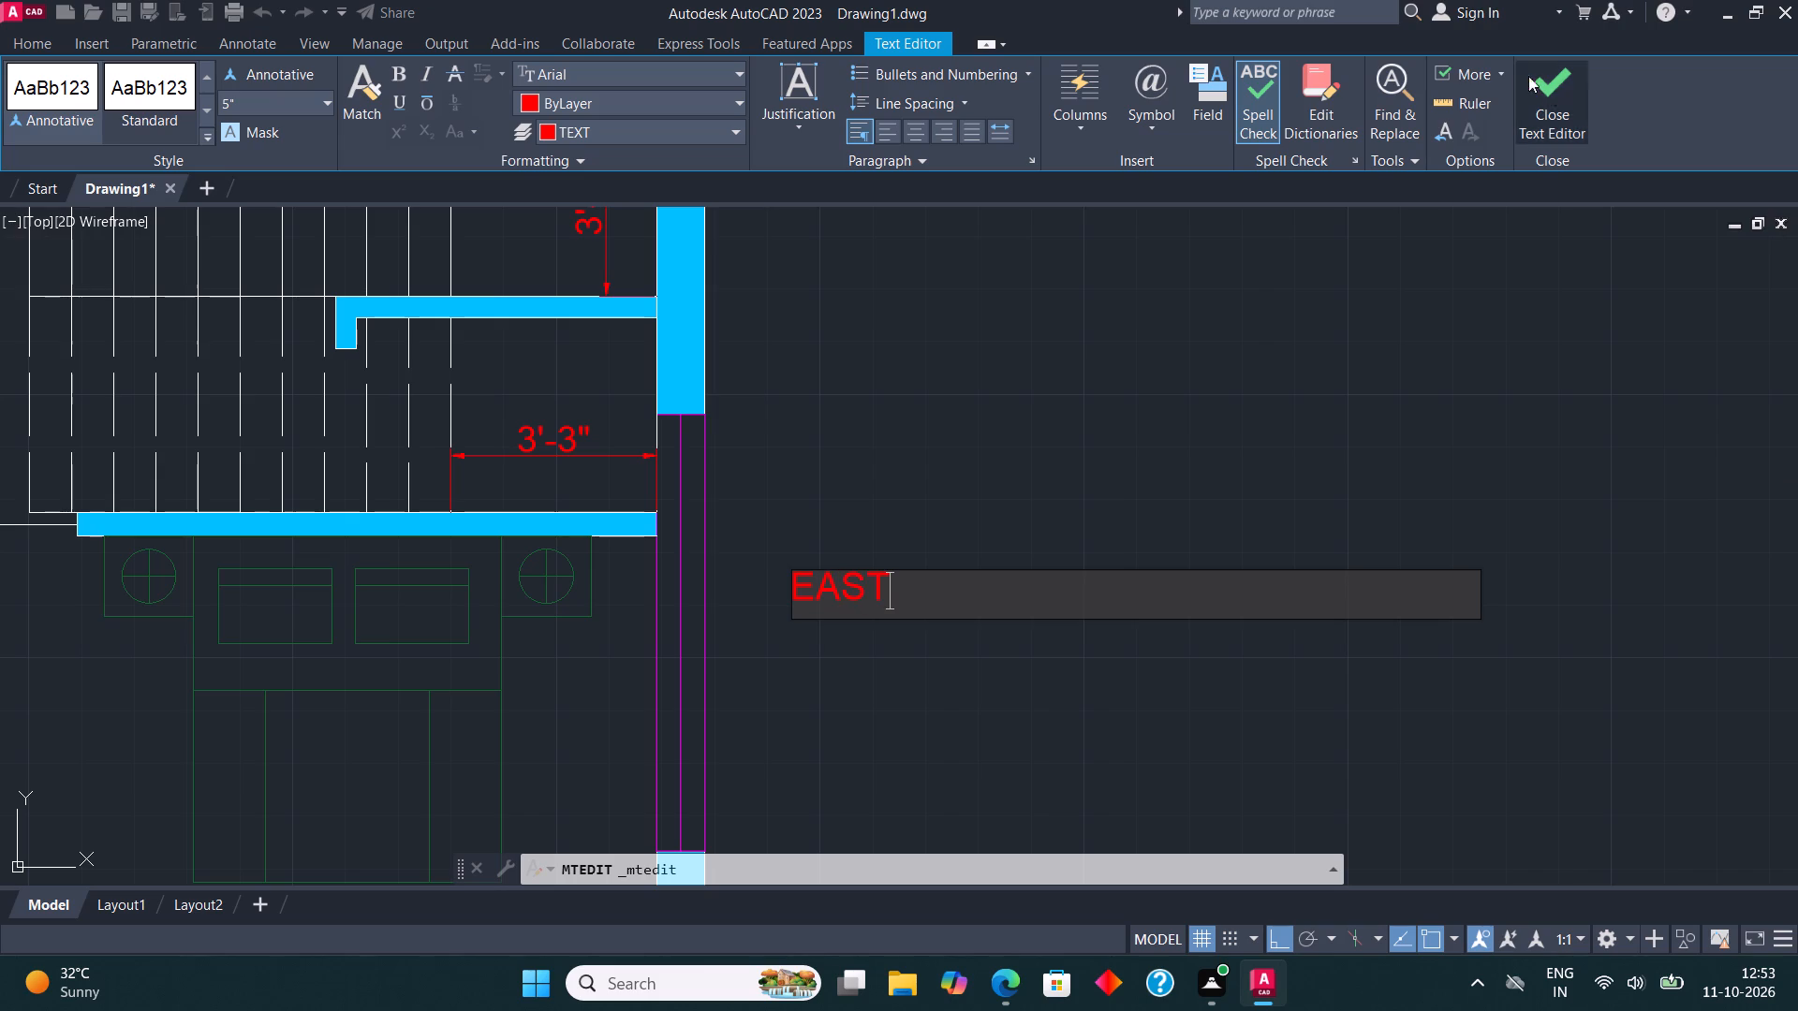
pyautogui.click(1538, 83)
# Change the text of the vertical SOUTH label outside the puja-side outer wall to WEST.
pyautogui.scroll(-4, 925, 500)
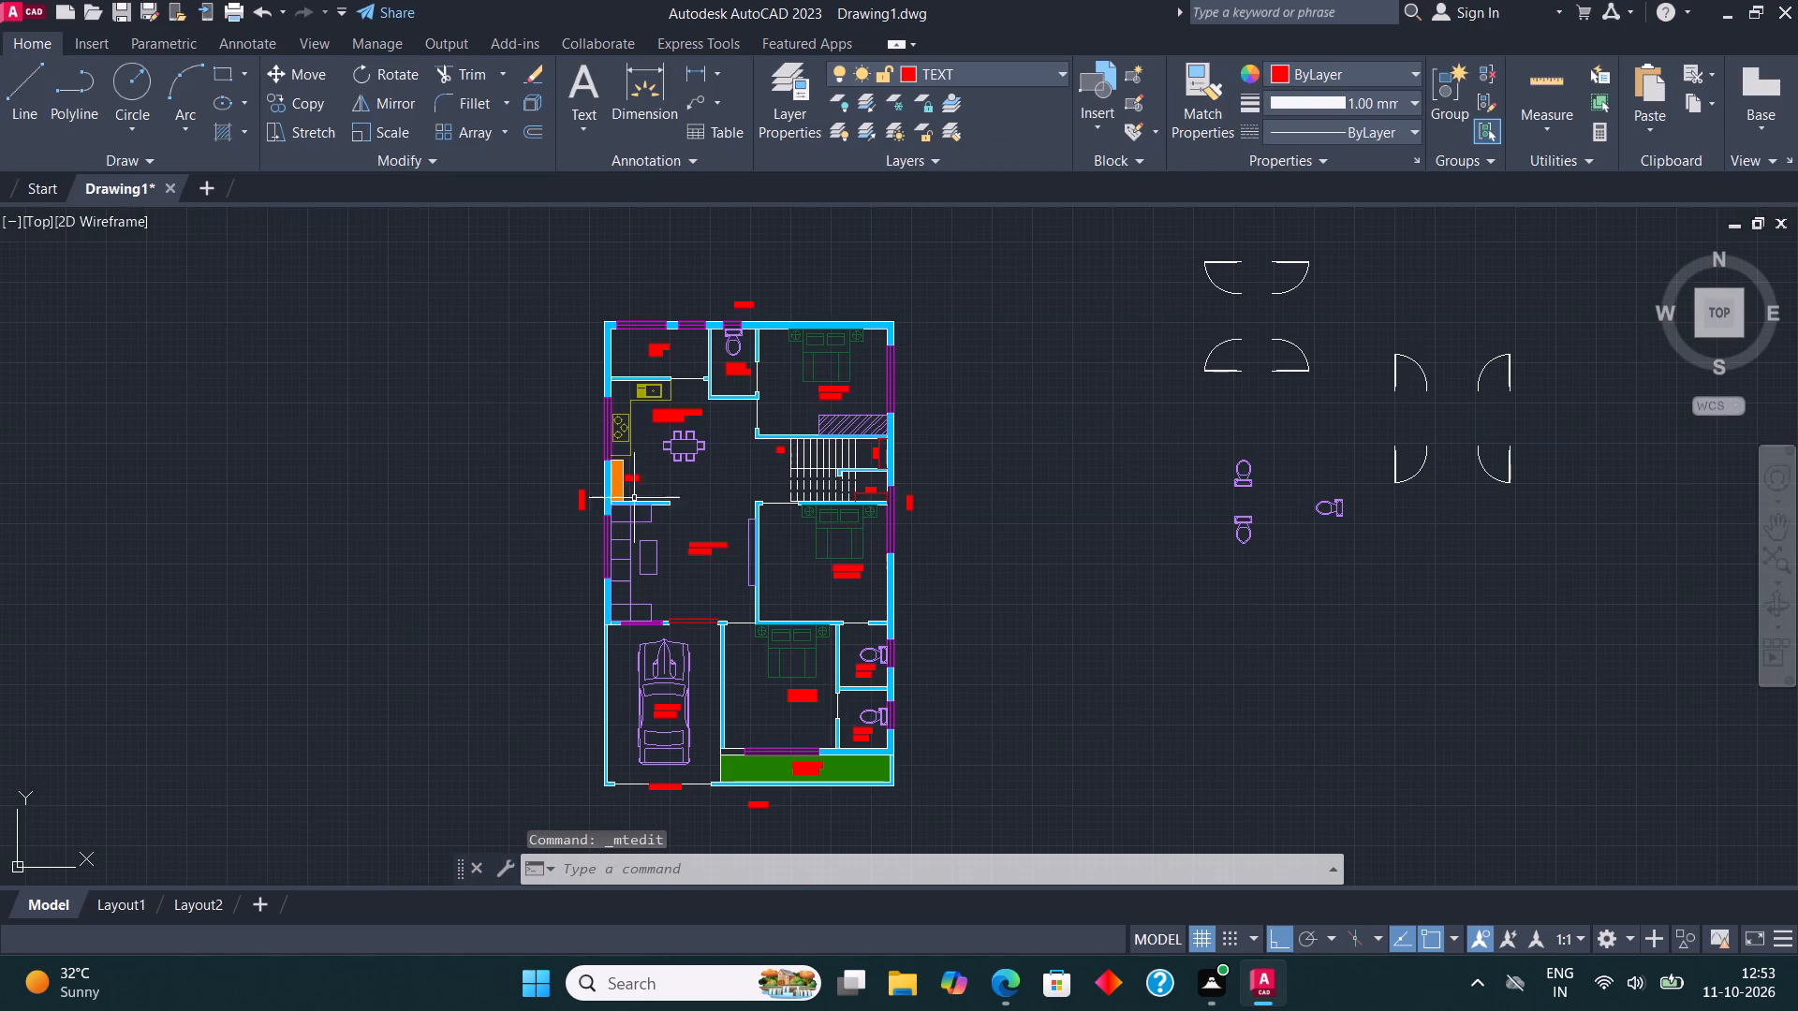
pyautogui.scroll(4, 586, 493)
pyautogui.click(538, 508)
pyautogui.rightClick(537, 508)
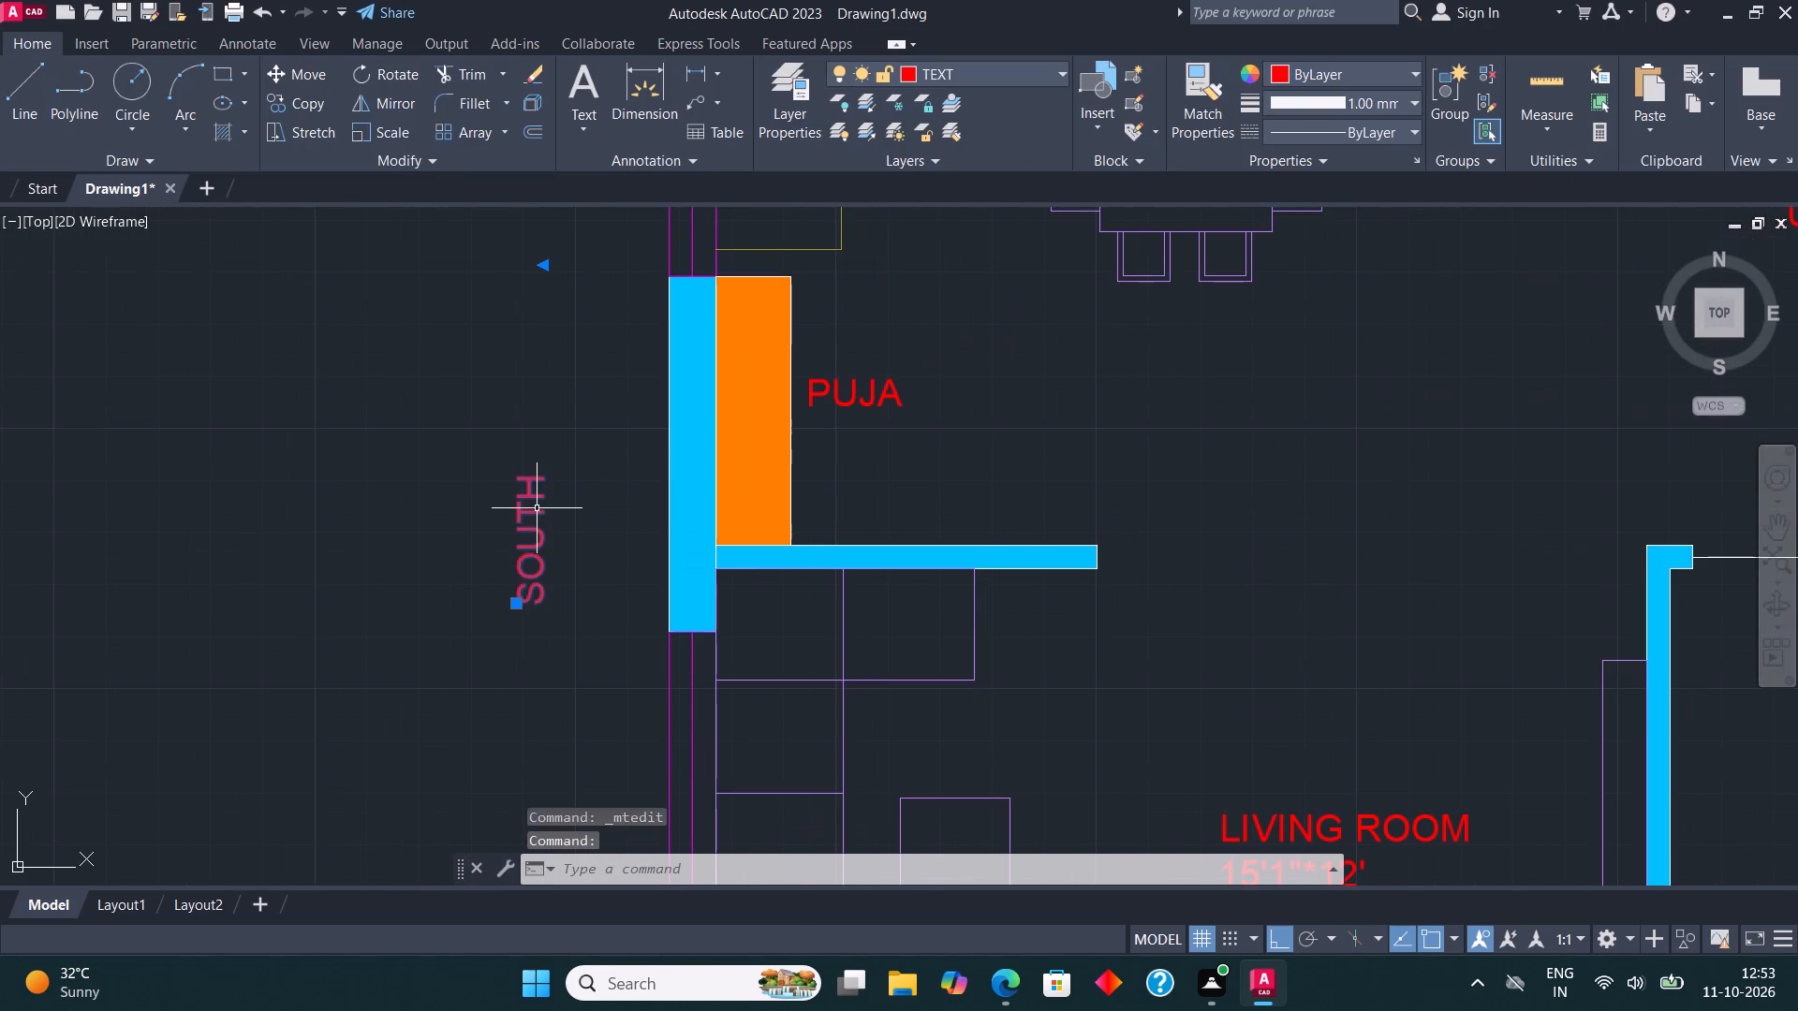
pyautogui.click(641, 361)
pyautogui.click(645, 599)
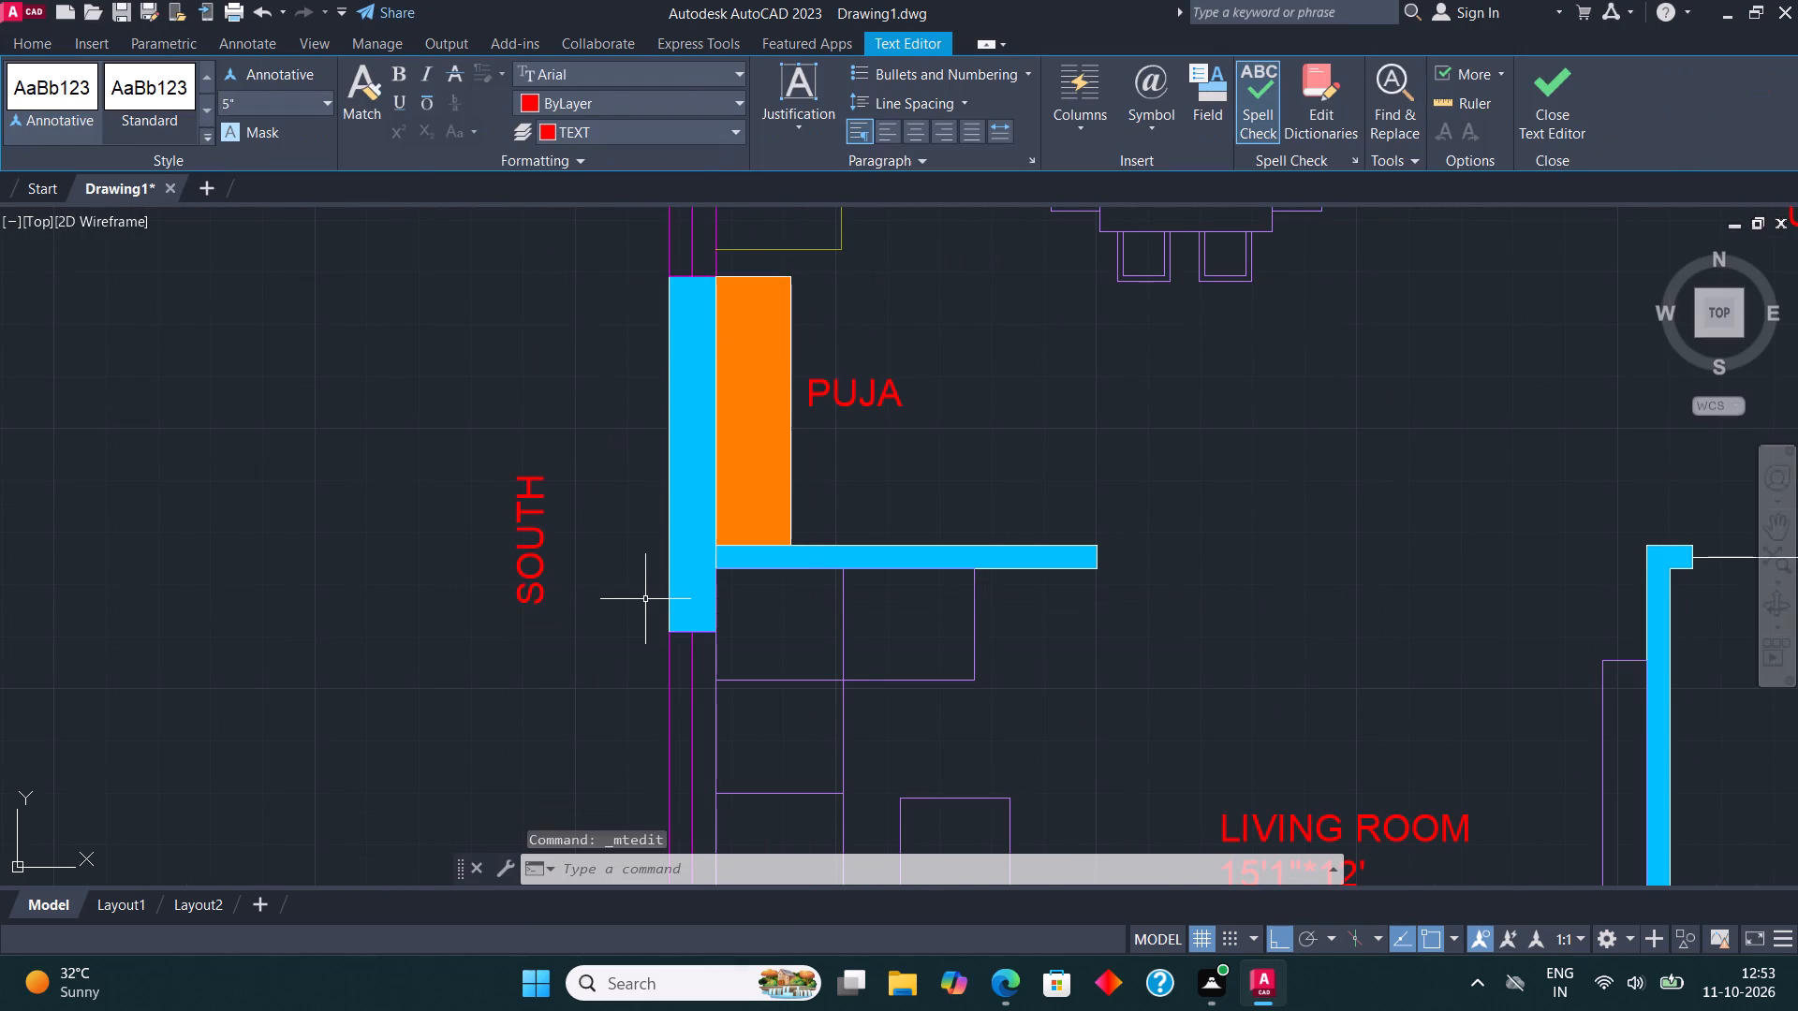
pyautogui.click(532, 538)
pyautogui.click(523, 512)
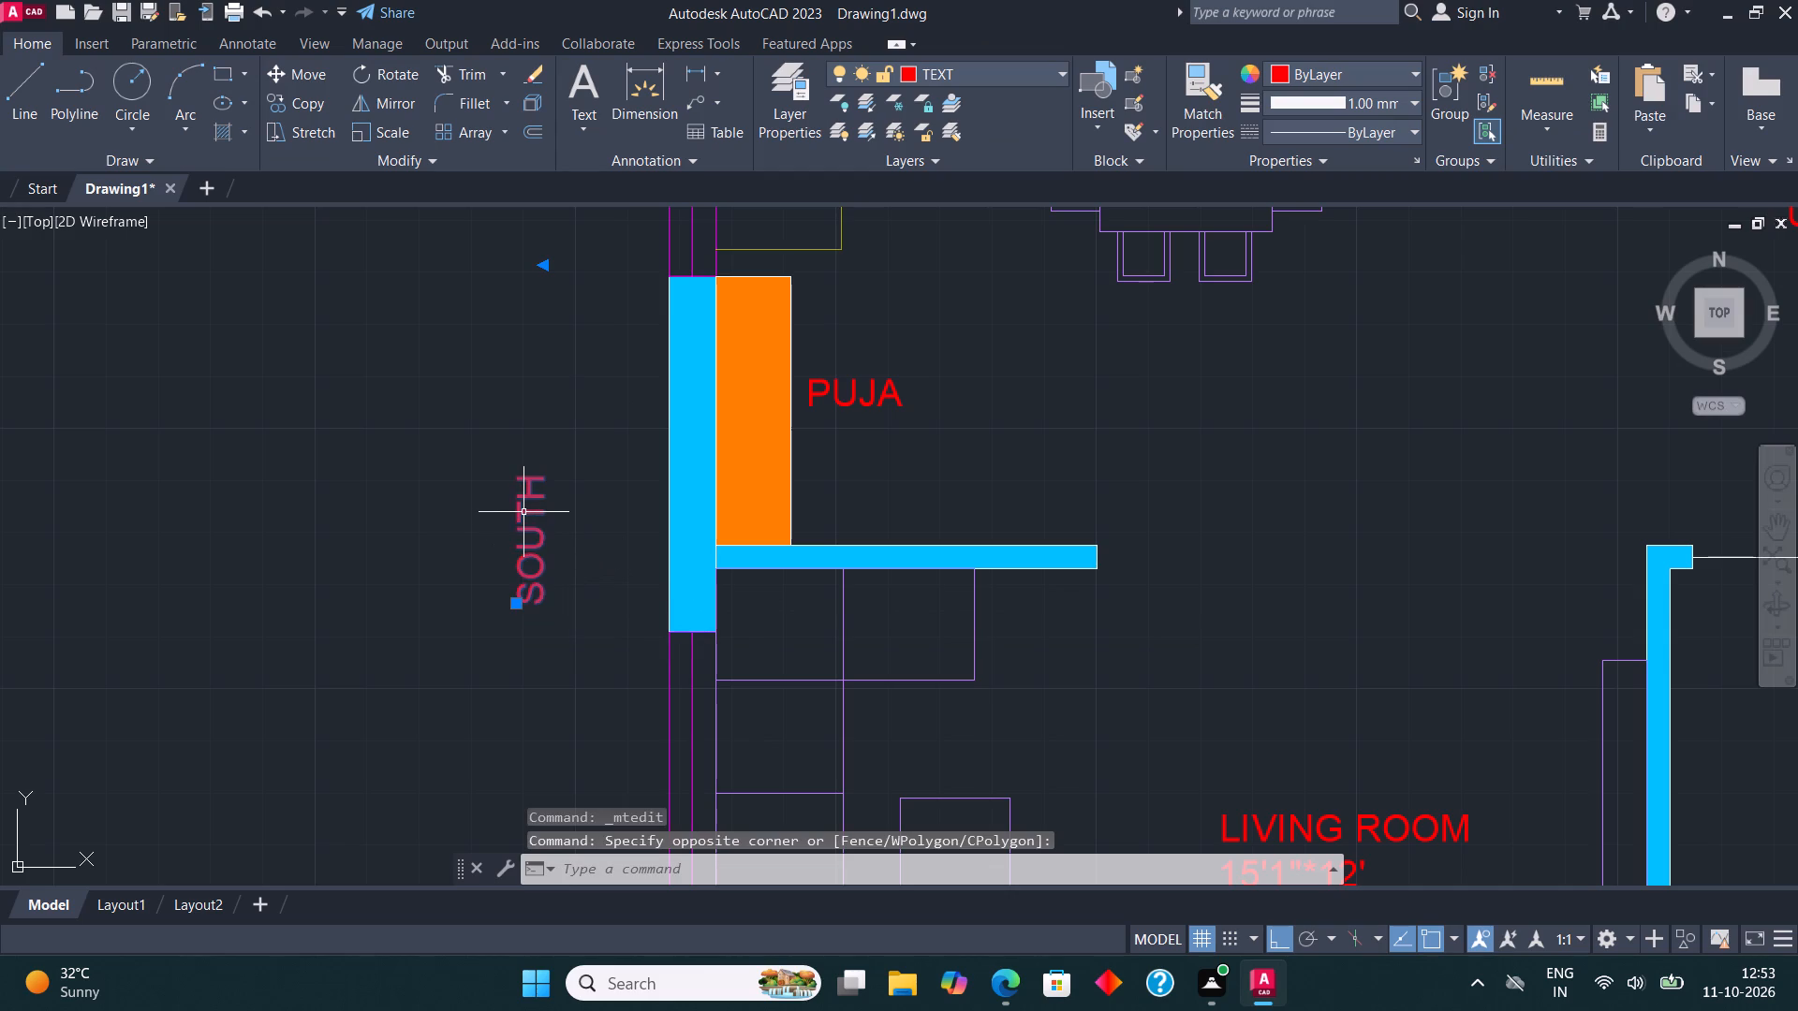
pyautogui.rightClick(523, 512)
pyautogui.click(647, 369)
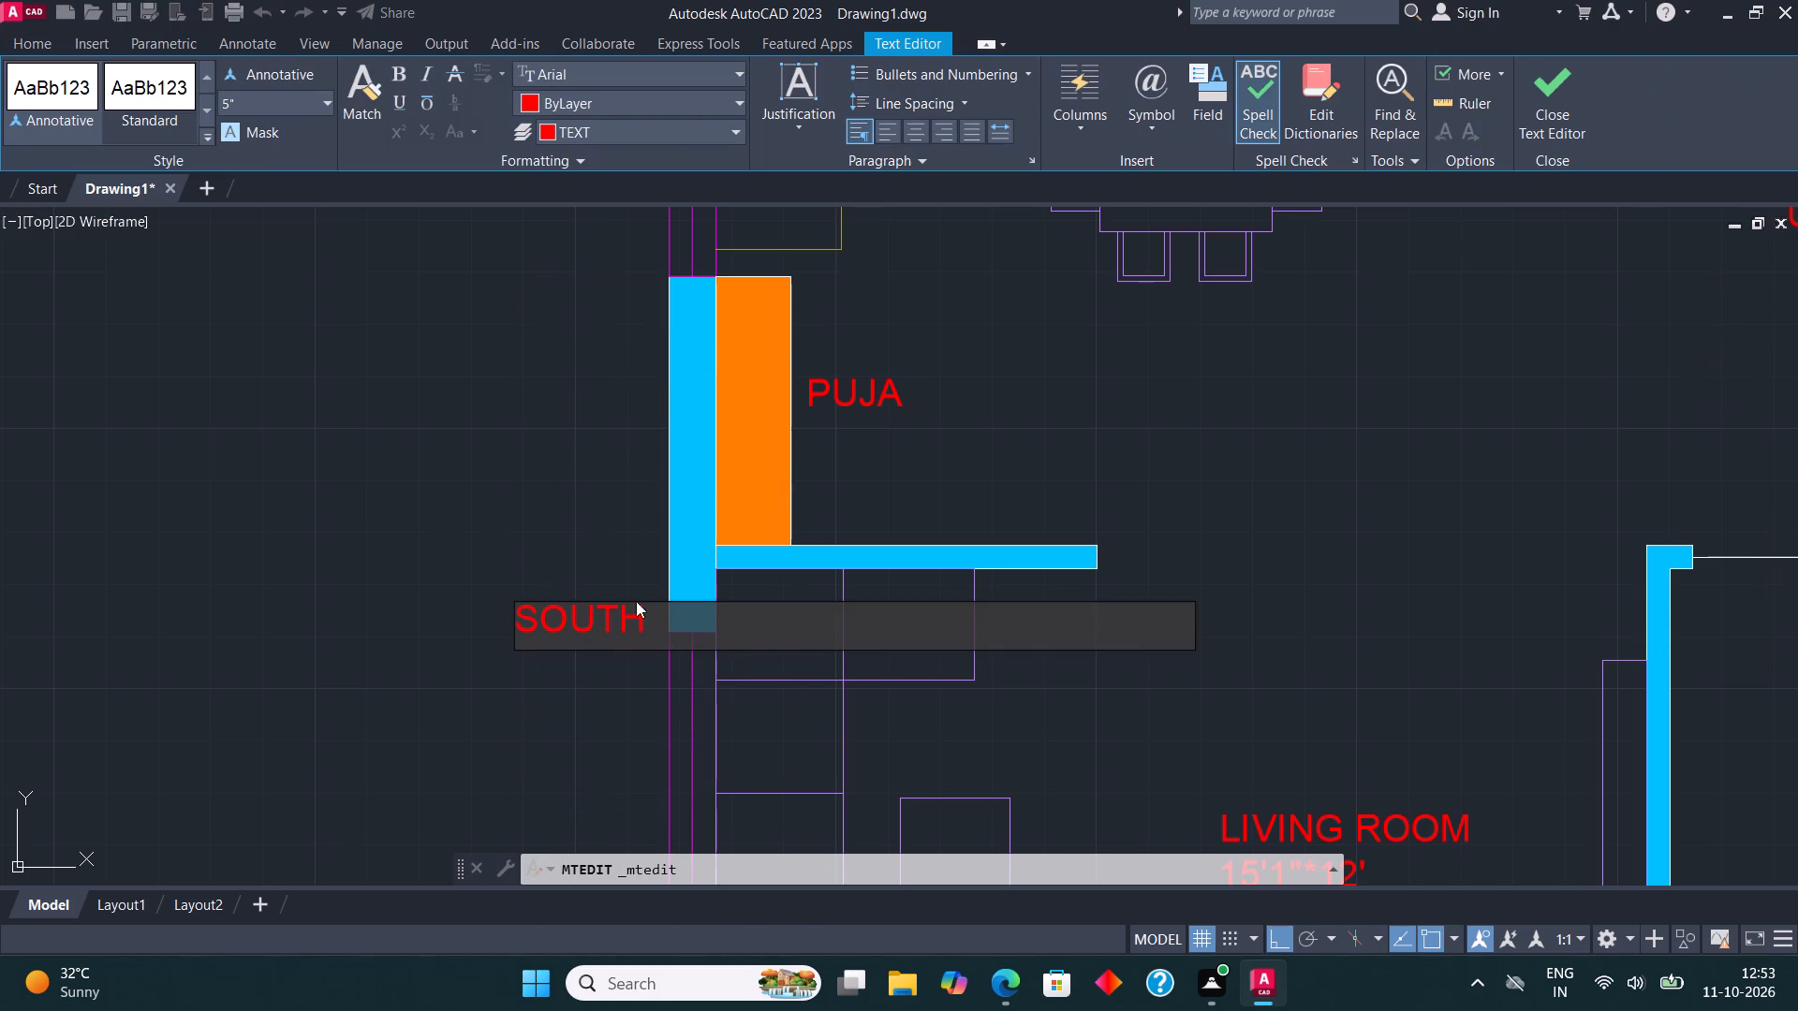
pyautogui.click(648, 626)
pyautogui.press('BackSpace')
pyautogui.press('BackSpace')
pyautogui.press('BackSpace')
pyautogui.press('BackSpace')
pyautogui.press('BackSpace')
pyautogui.press('BackSpace')
pyautogui.press('BackSpace')
pyautogui.press('BackSpace')
pyautogui.press('BackSpace')
pyautogui.press('BackSpace')
pyautogui.press('BackSpace')
pyautogui.press('BackSpace')
pyautogui.press('BackSpace')
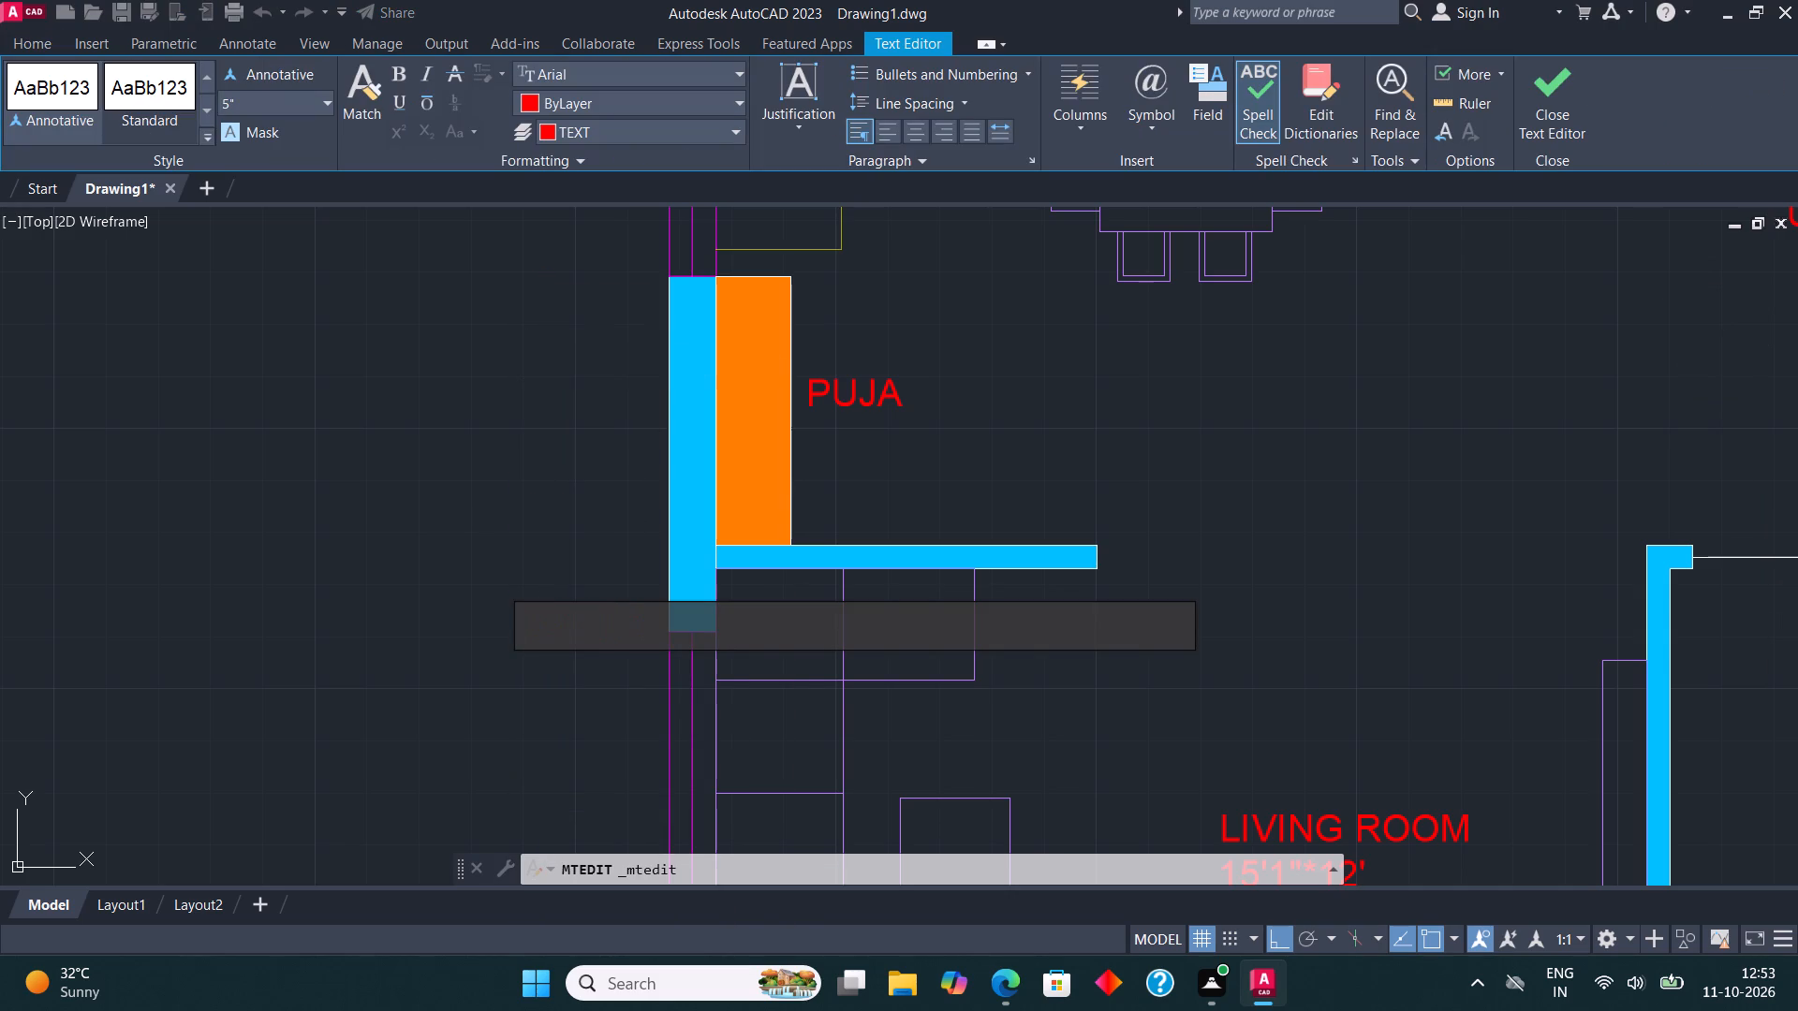
pyautogui.write('WEST')
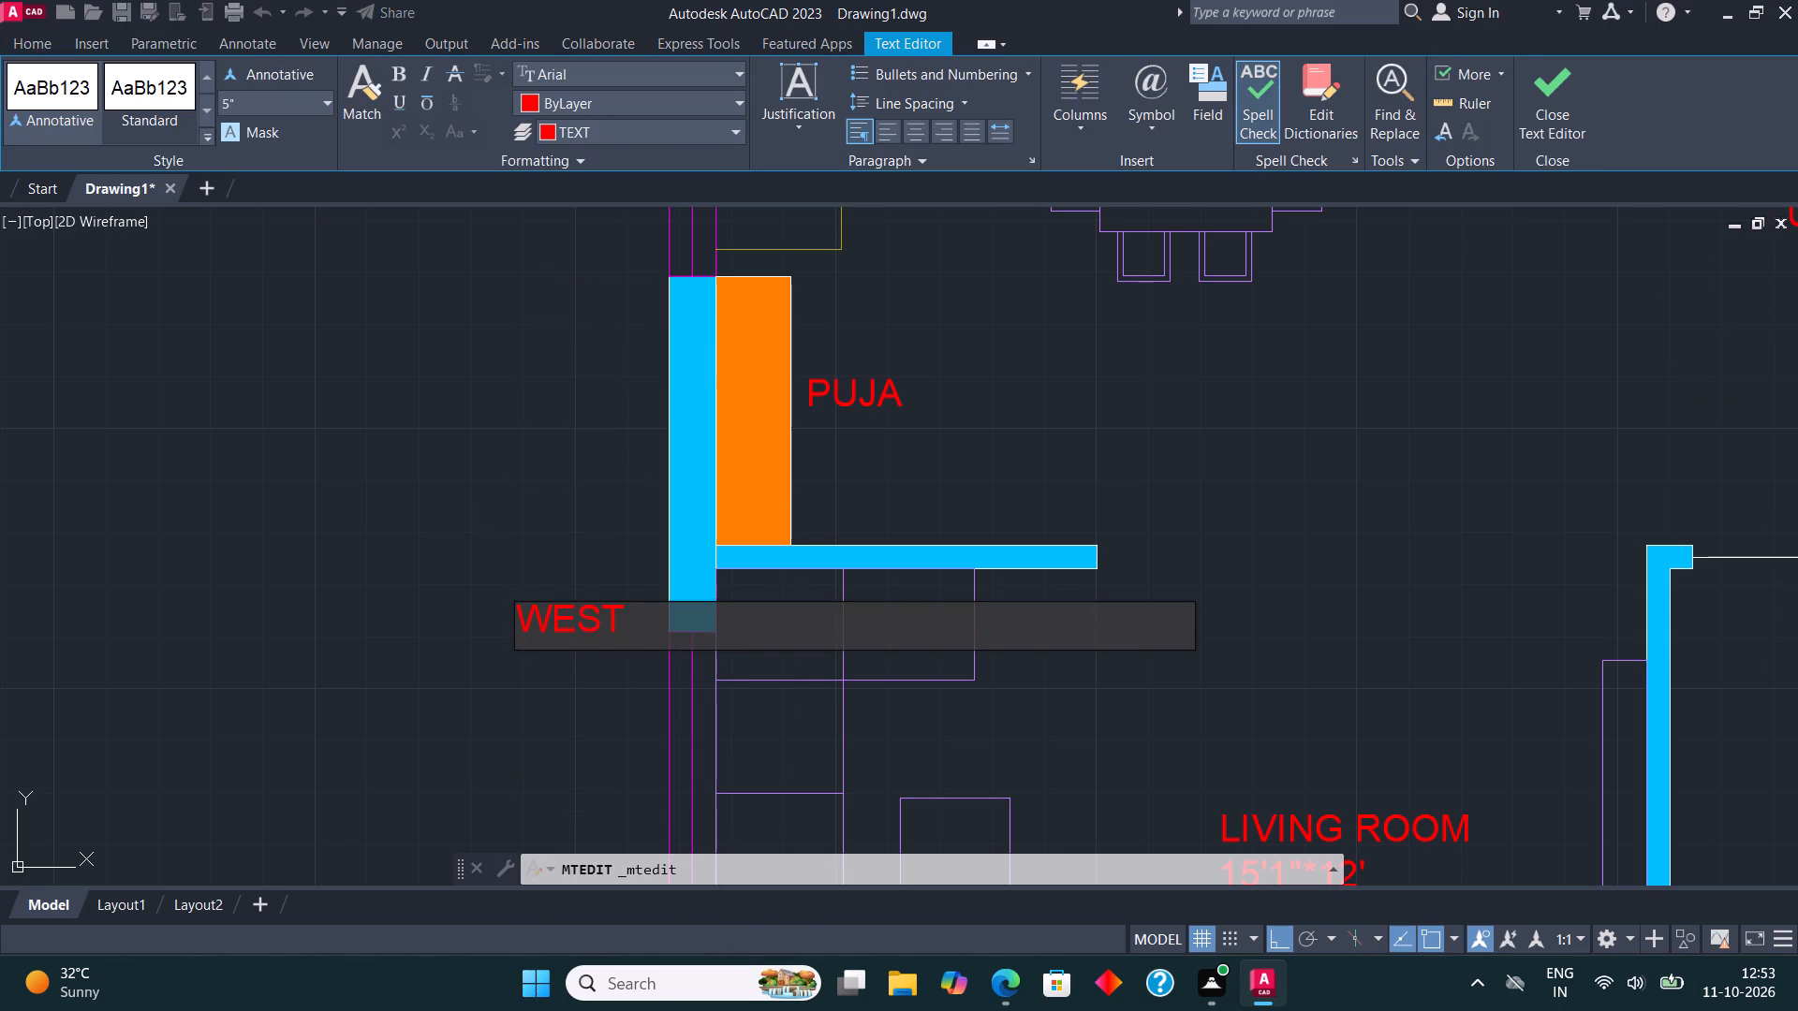
pyautogui.click(1556, 112)
# Move the WEST label straight down along the outer wall until it sits beside the living room window.
pyautogui.scroll(-1, 807, 547)
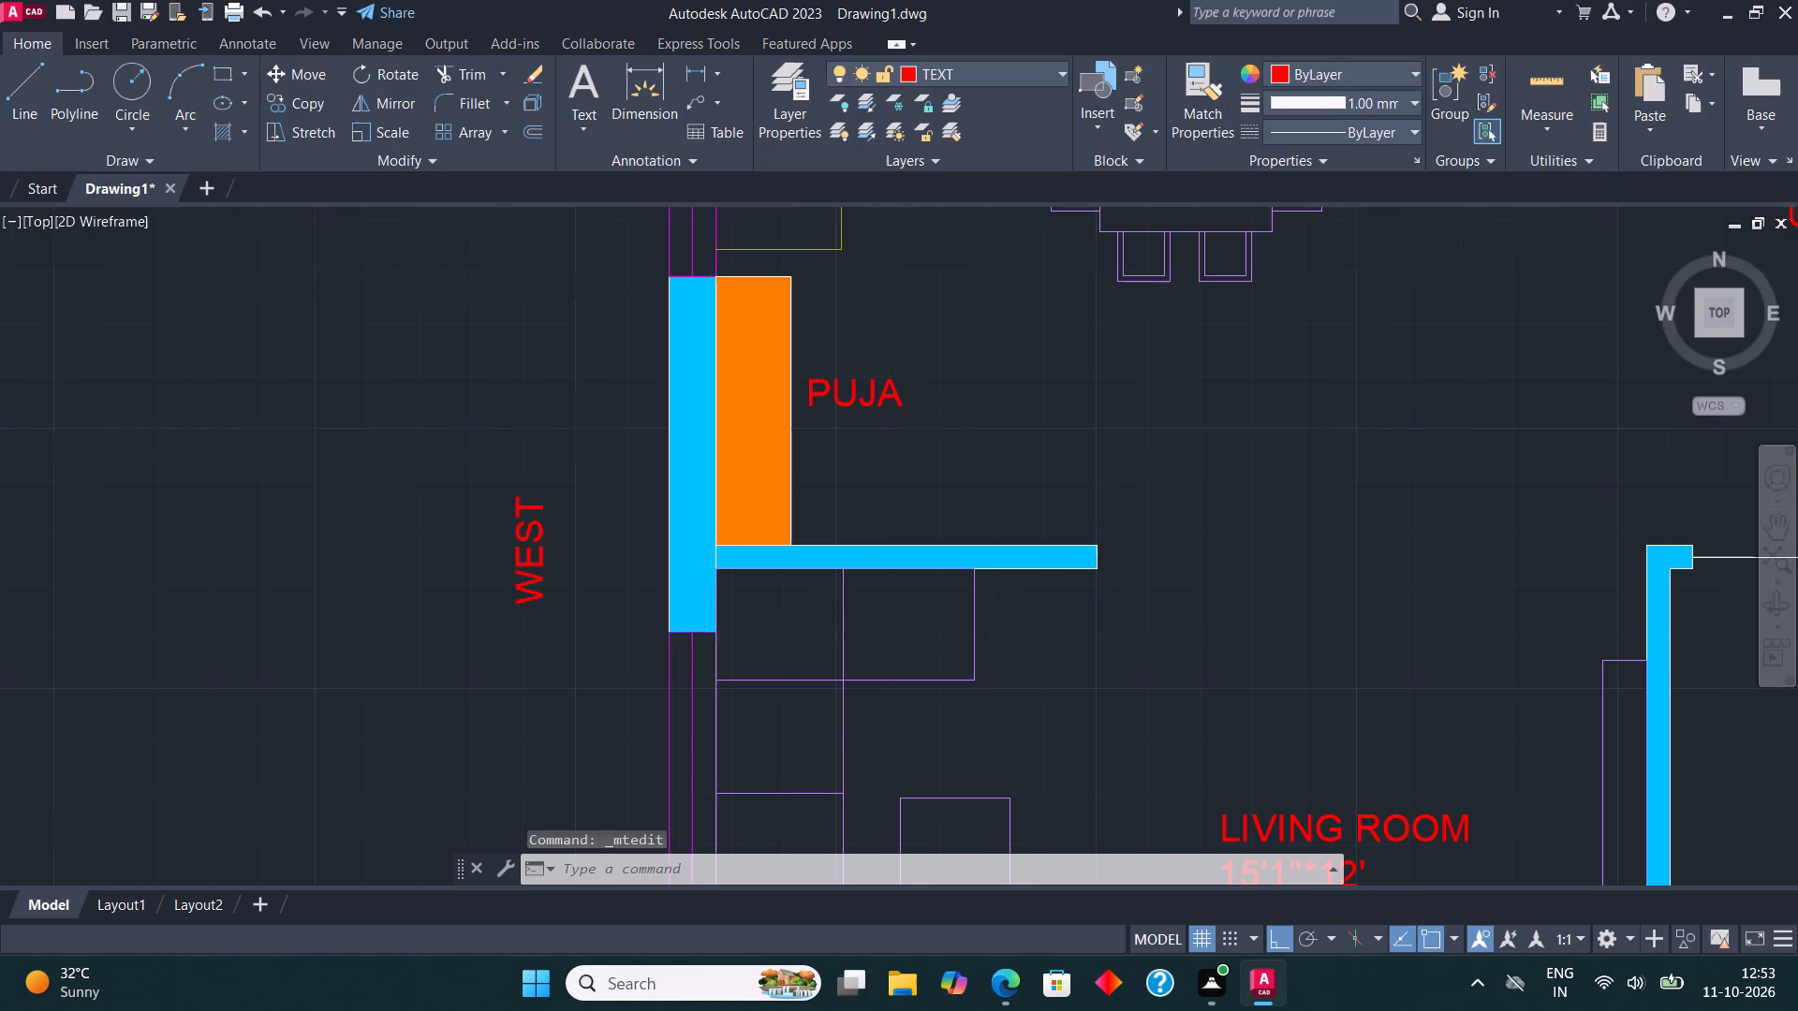
pyautogui.scroll(-3, 807, 547)
pyautogui.moveTo(879, 549); pyautogui.dragTo(860, 509, button='middle')
pyautogui.scroll(2, 772, 508)
pyautogui.click(733, 526)
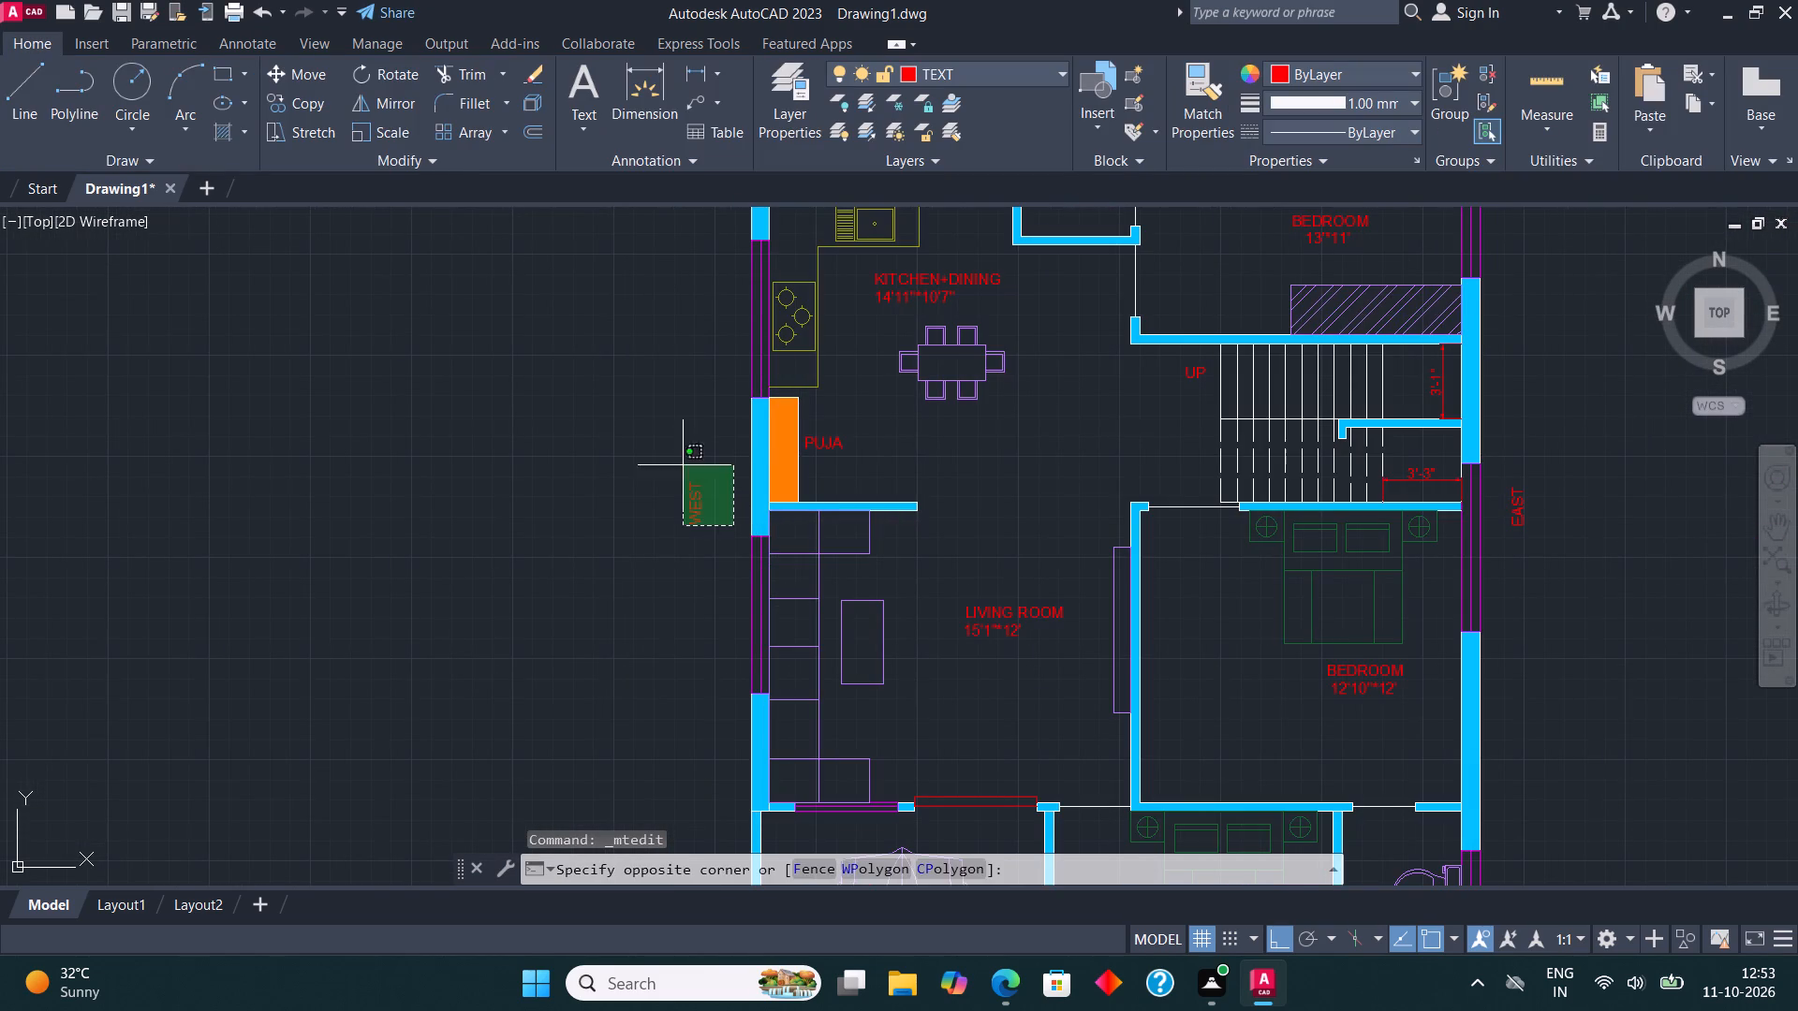
pyautogui.click(663, 446)
pyautogui.click(304, 75)
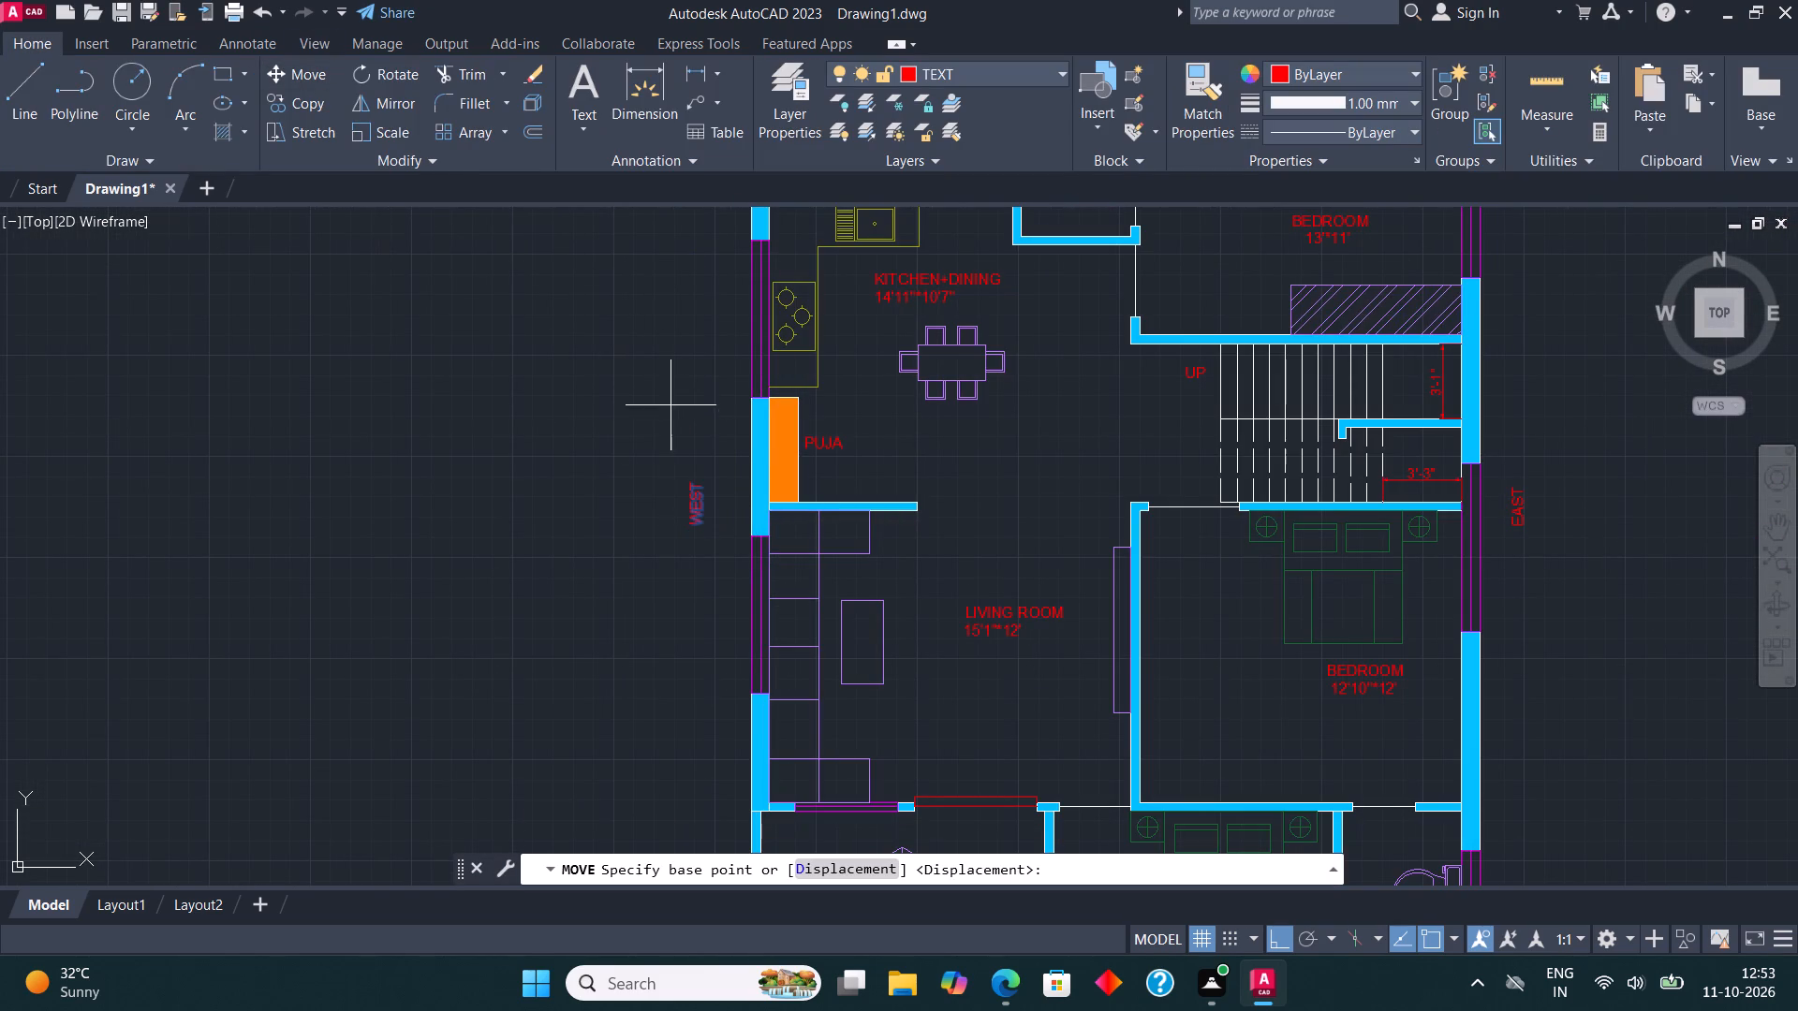
pyautogui.click(688, 475)
pyautogui.click(698, 630)
# Move the EAST label straight down along the outer wall, beside the 12'10"*12' bedroom and roughly level with the WEST label.
pyautogui.scroll(-2, 706, 435)
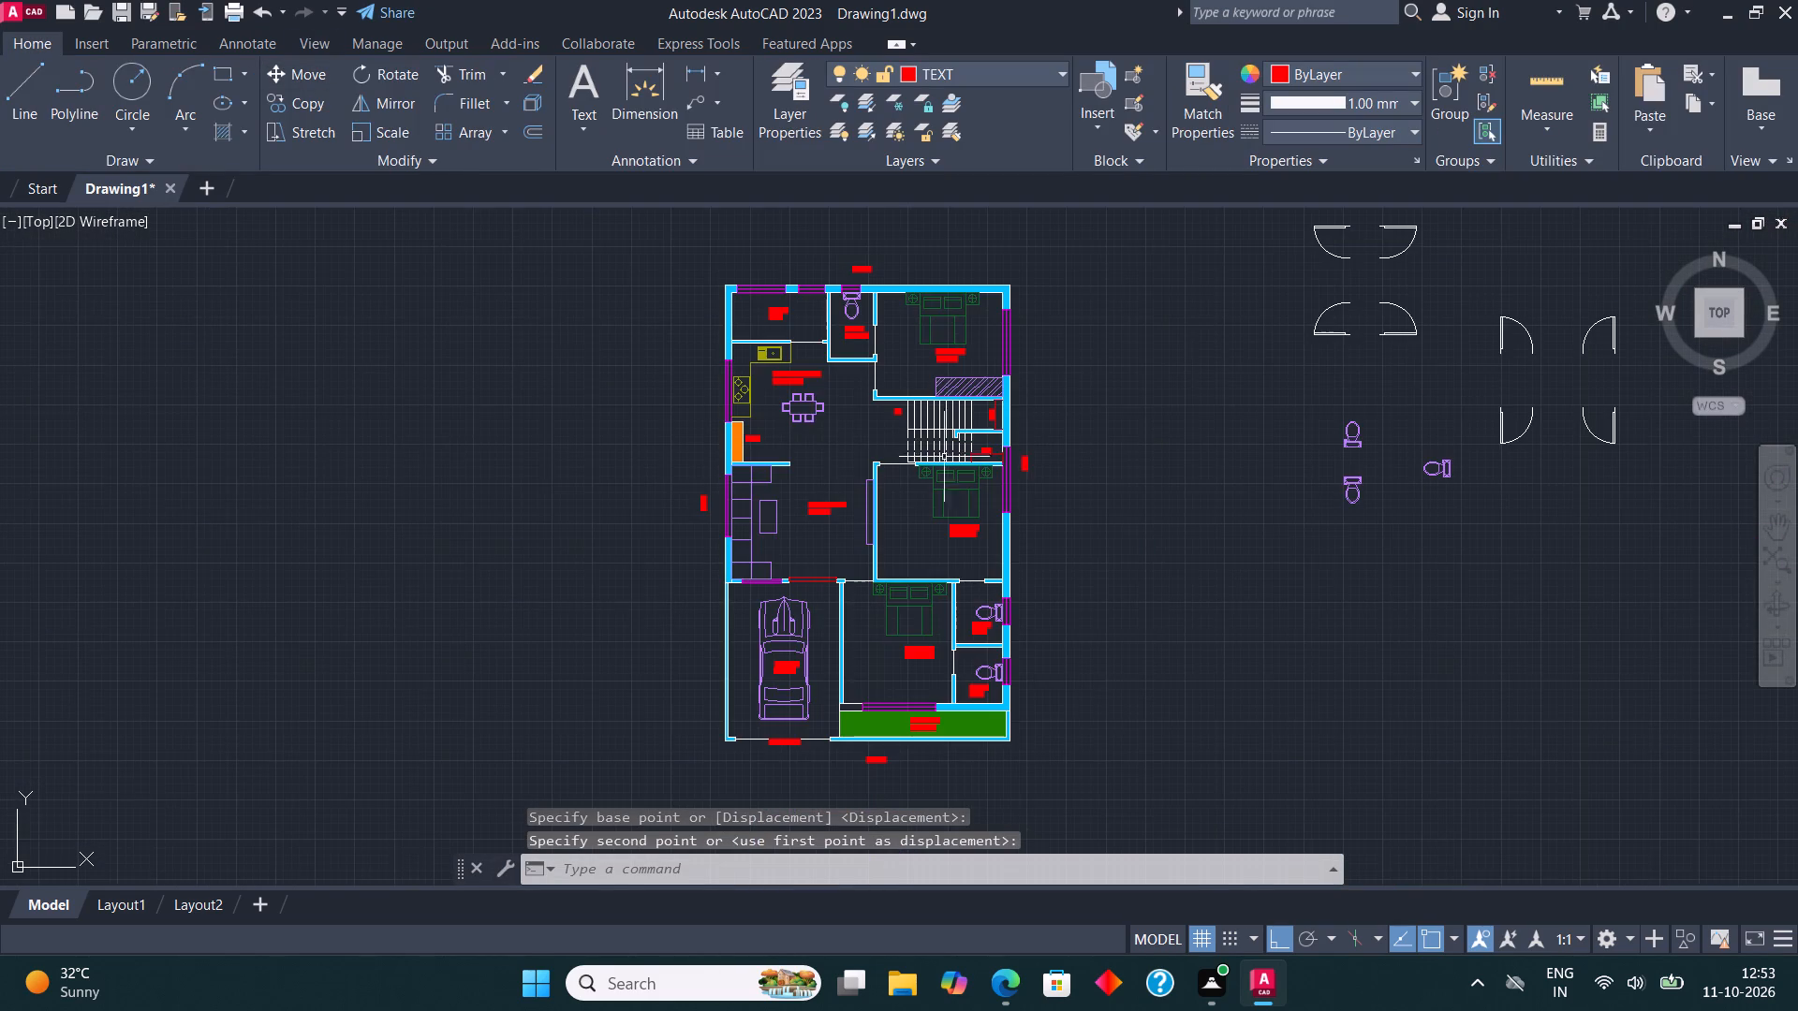
pyautogui.scroll(2, 1066, 456)
pyautogui.click(952, 478)
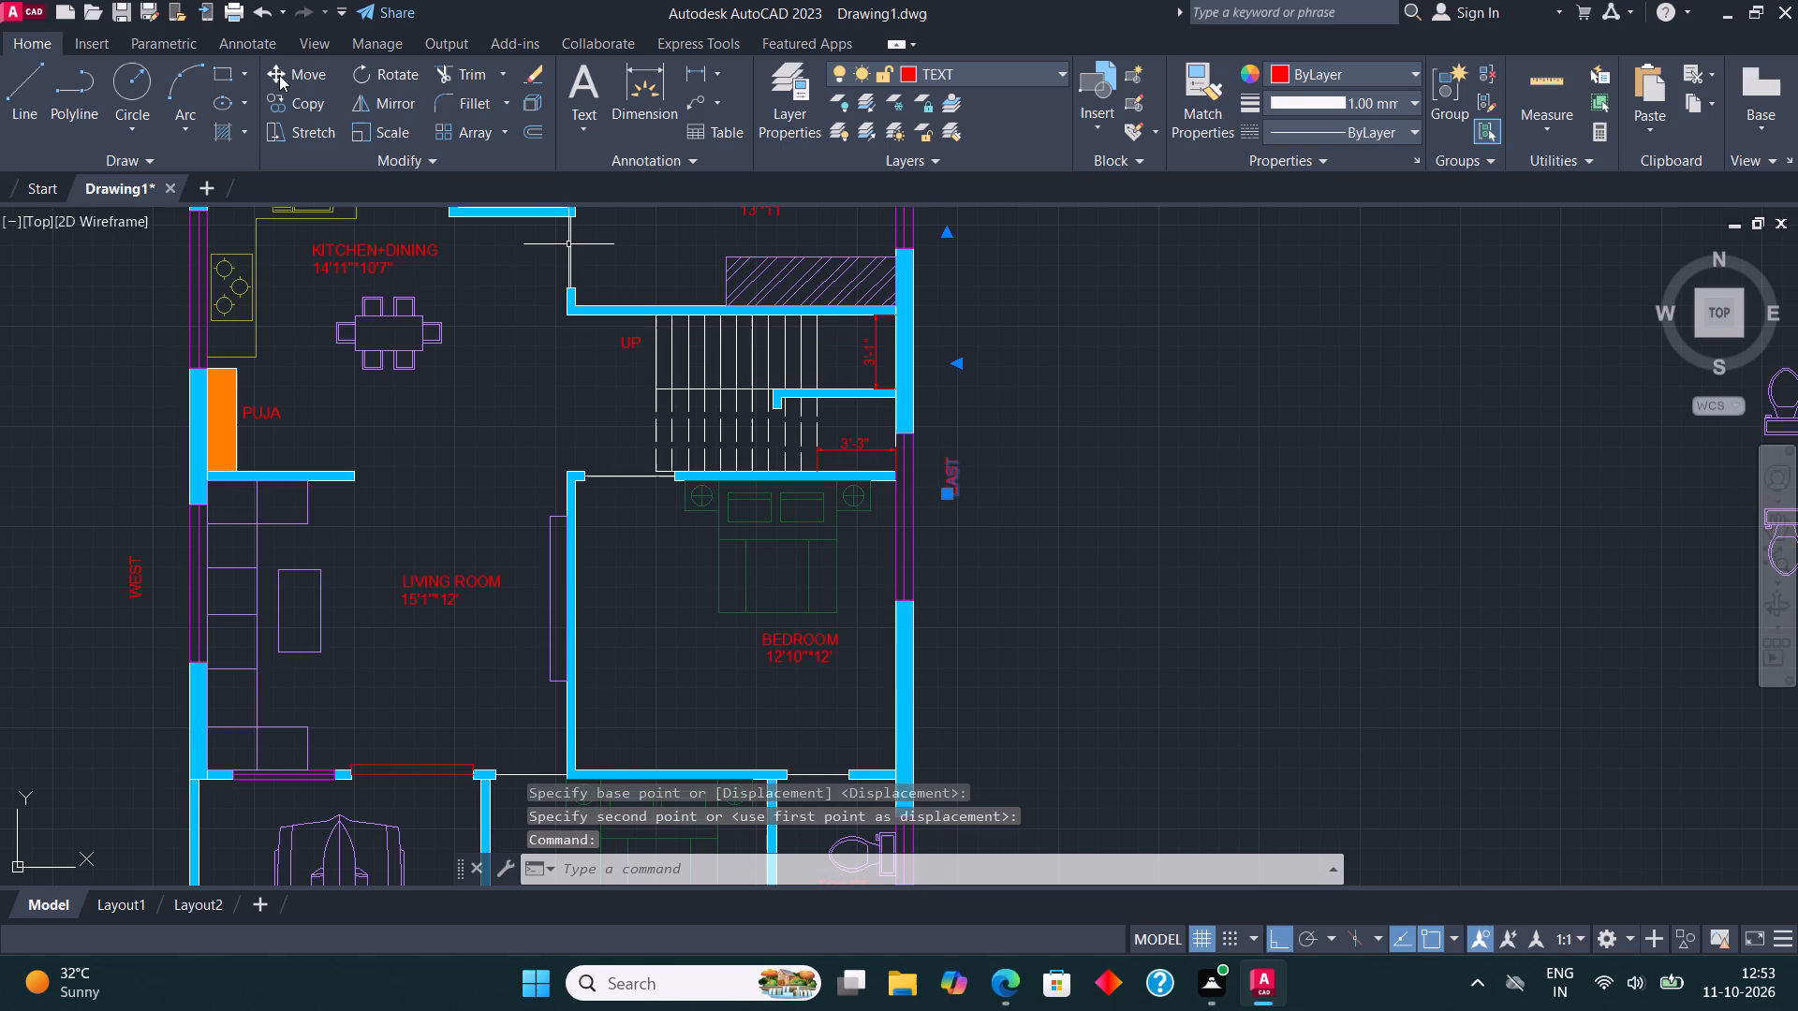
pyautogui.click(311, 75)
pyautogui.click(963, 480)
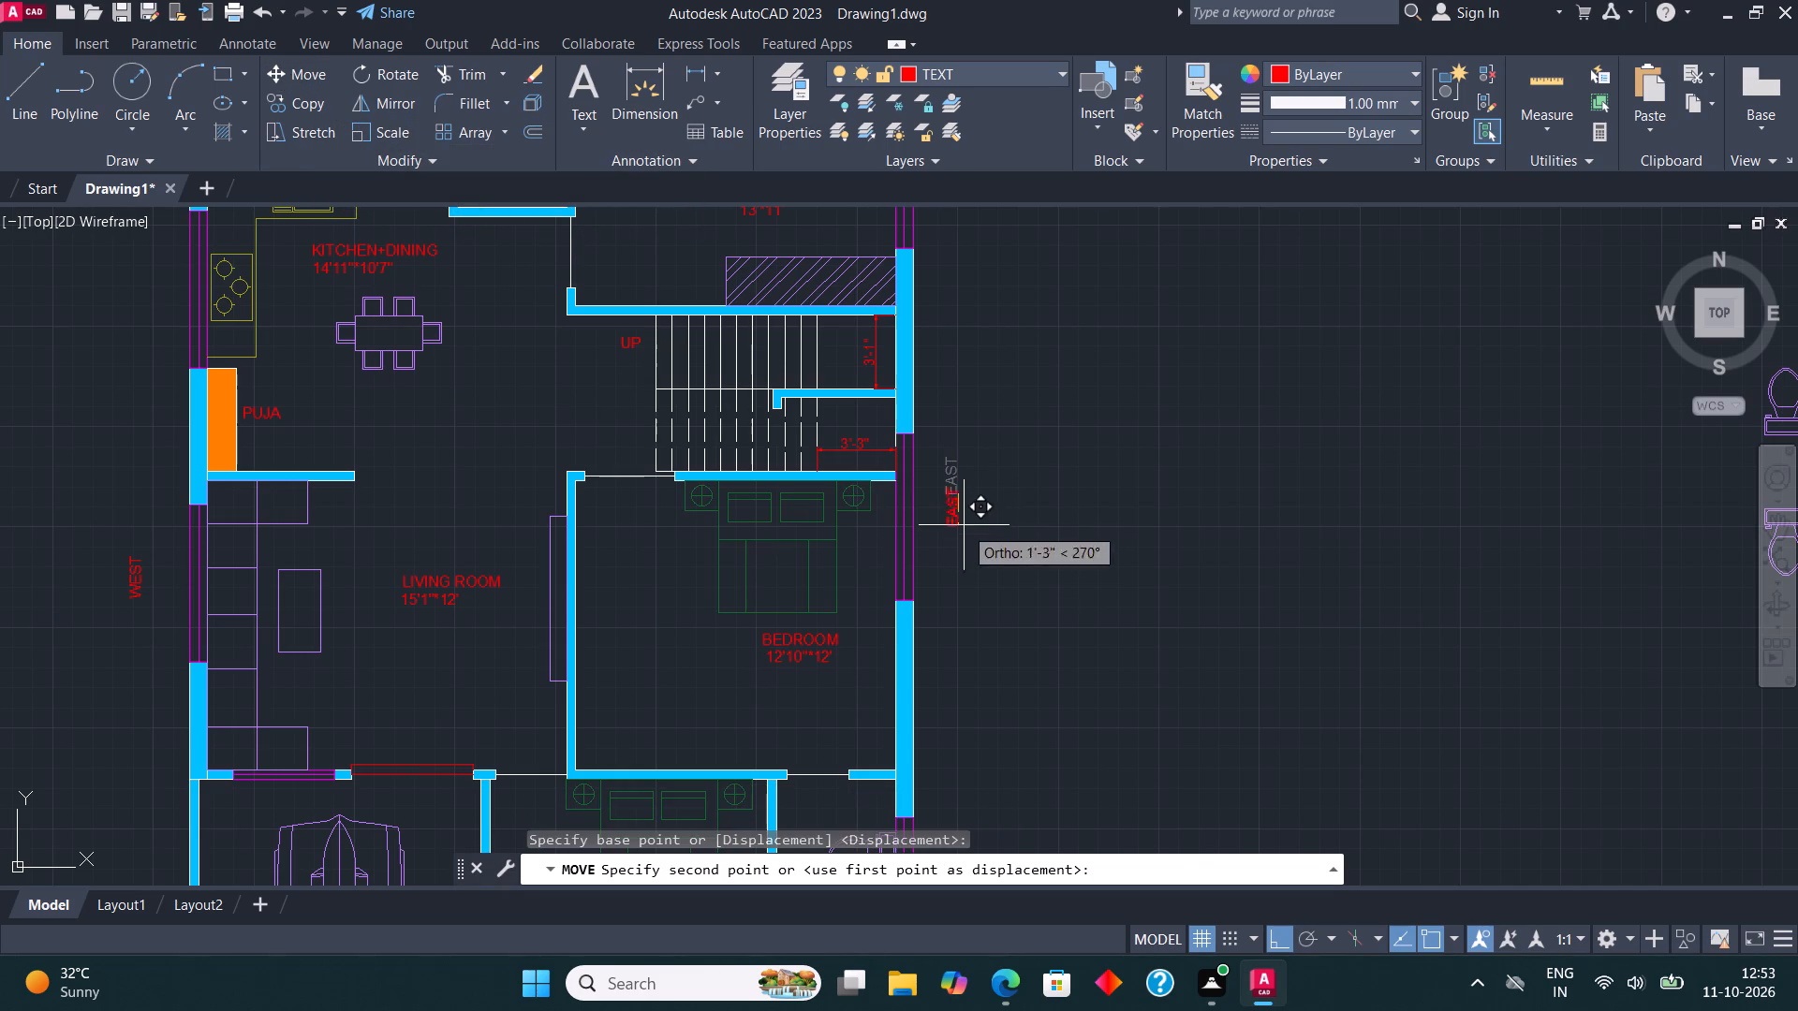
pyautogui.click(963, 579)
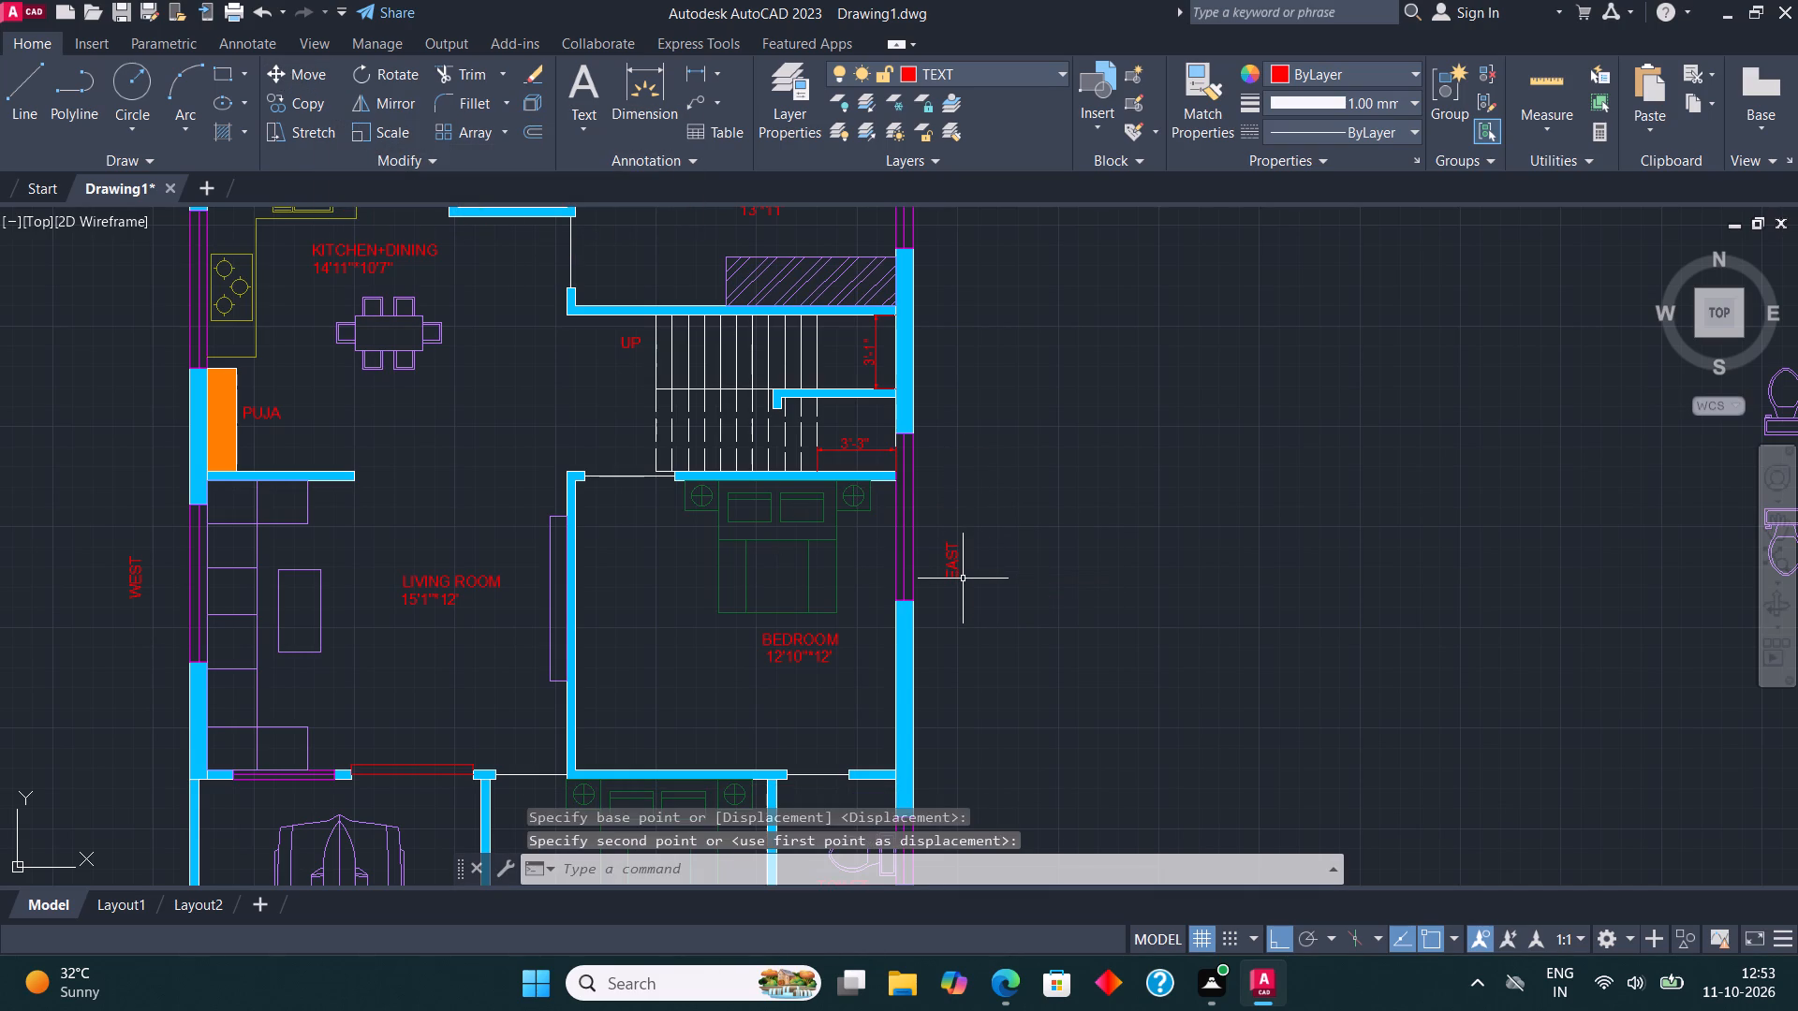
pyautogui.press('Escape')
# Make BED the current layer and change its layer colour to index colour 157.
pyautogui.scroll(-1, 750, 659)
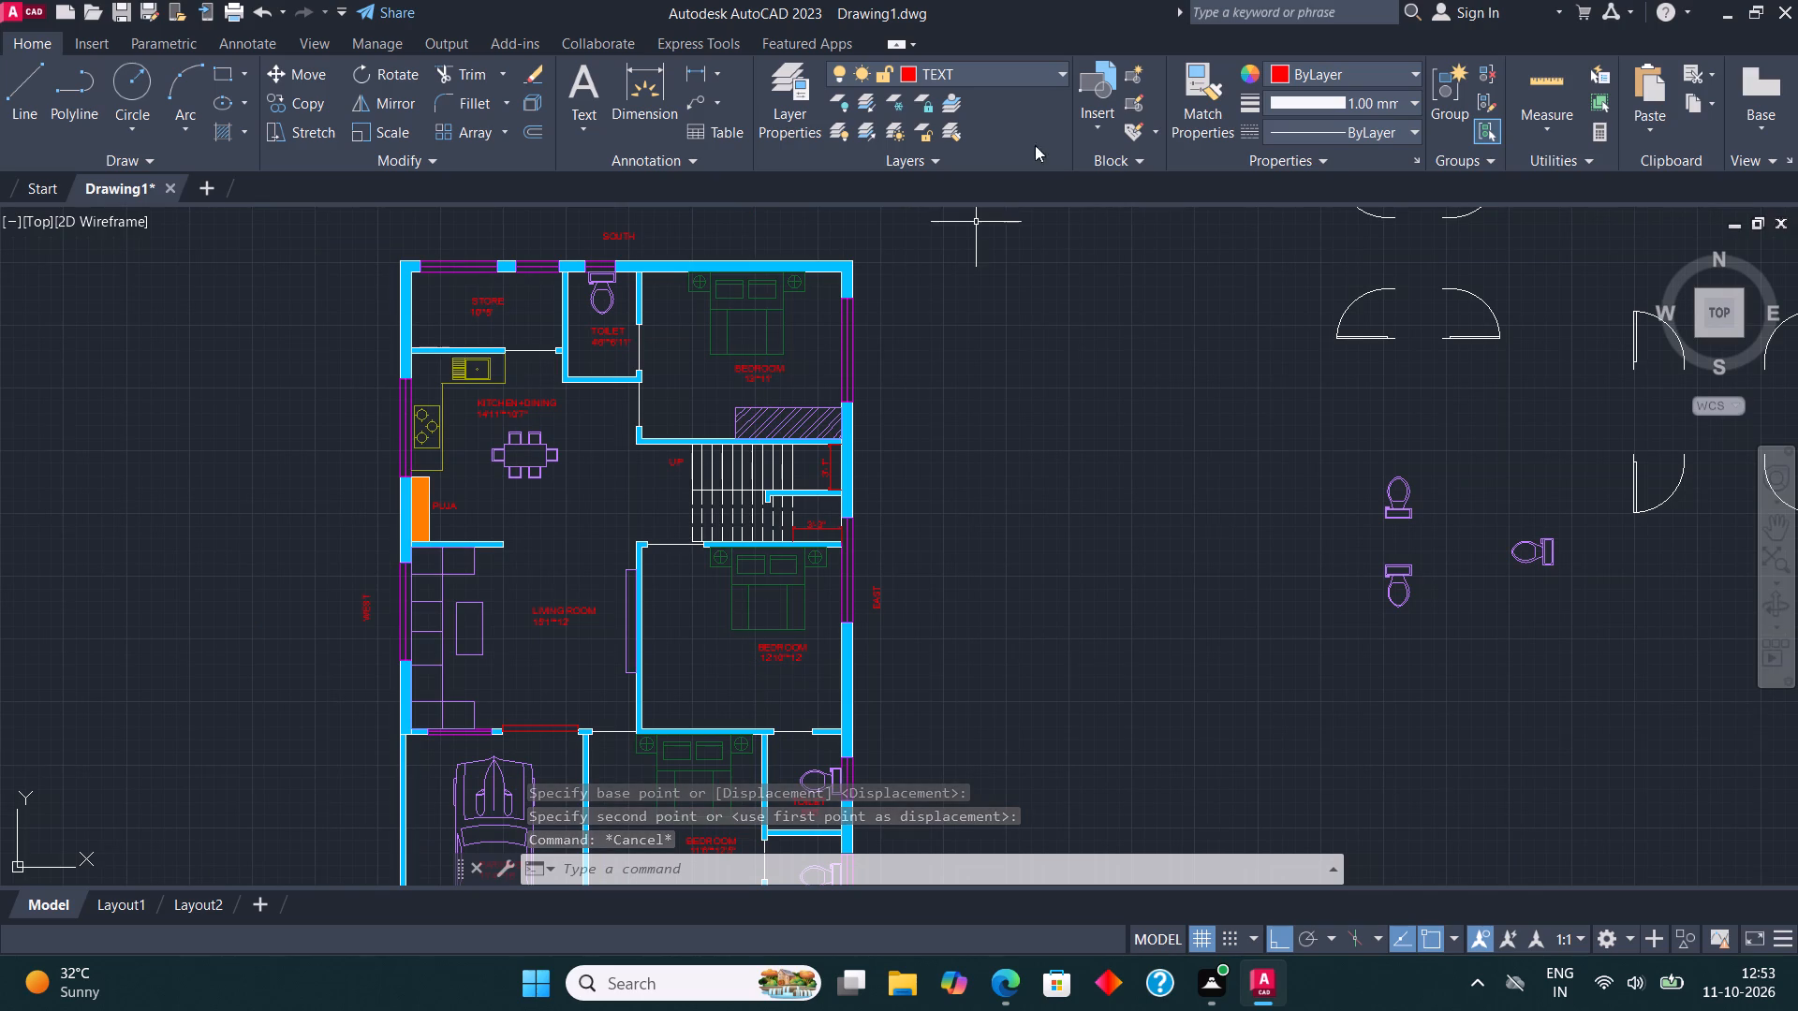
pyautogui.click(971, 67)
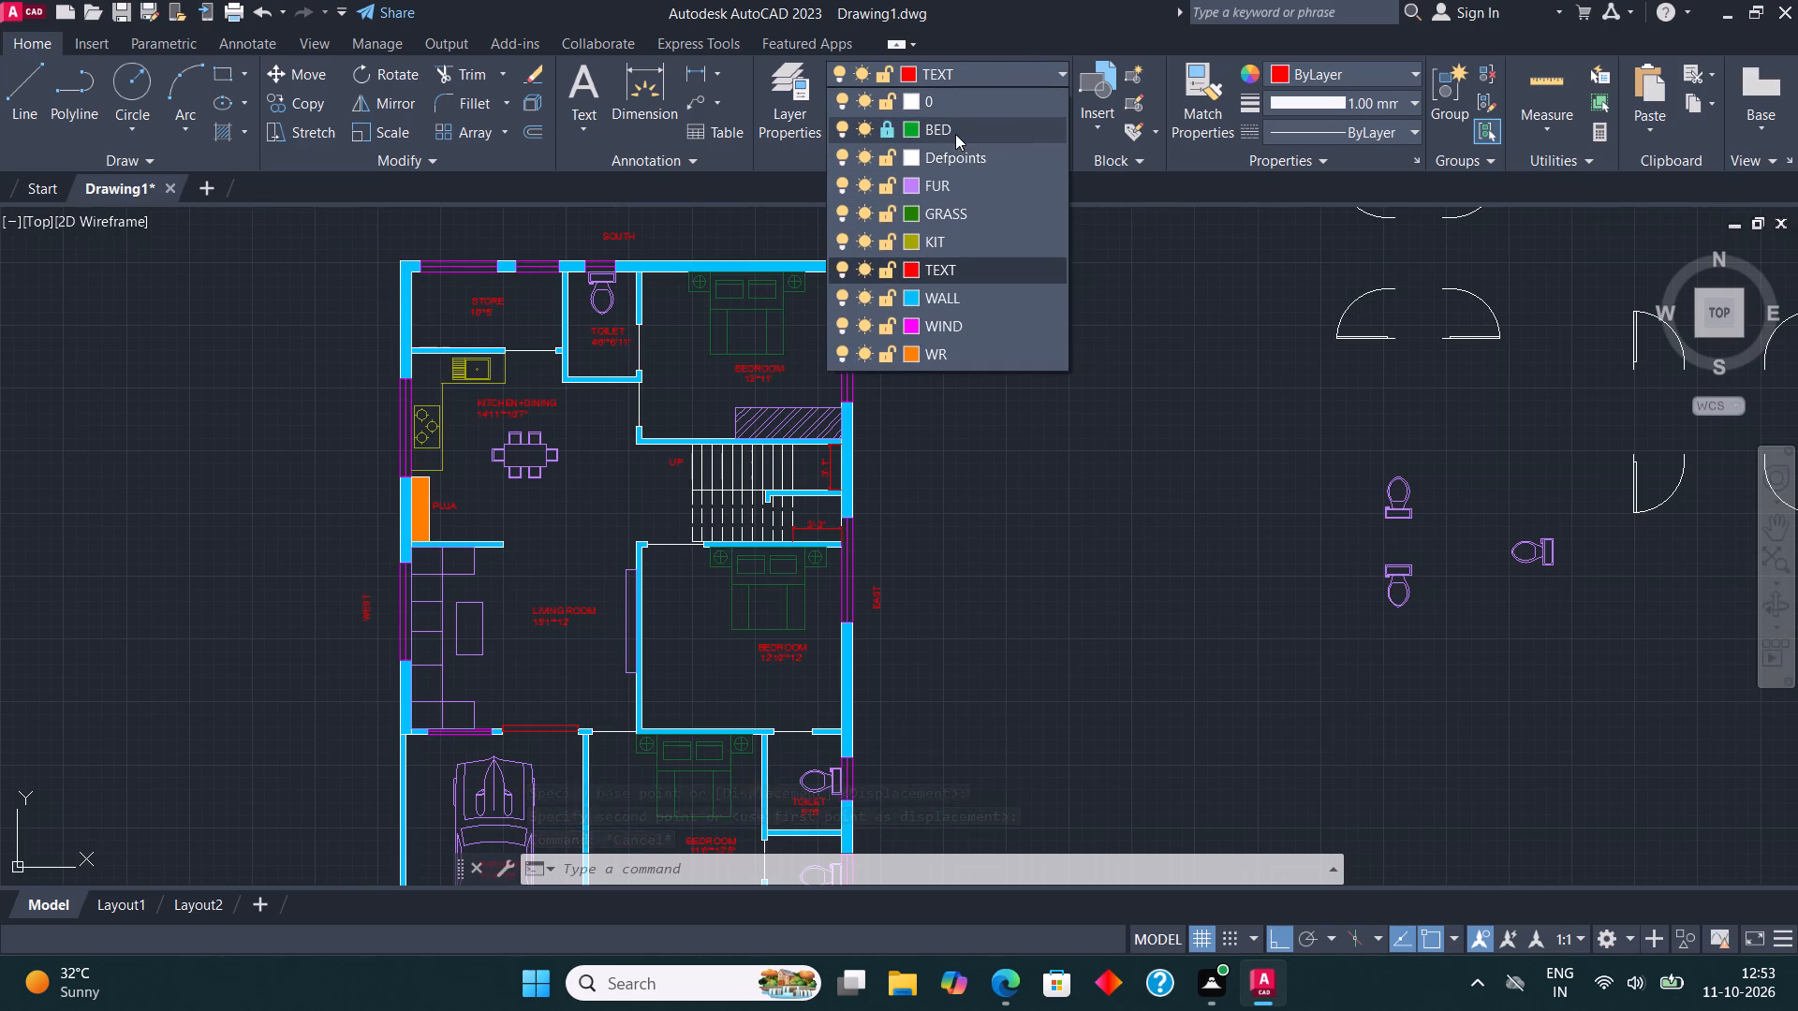
pyautogui.click(955, 128)
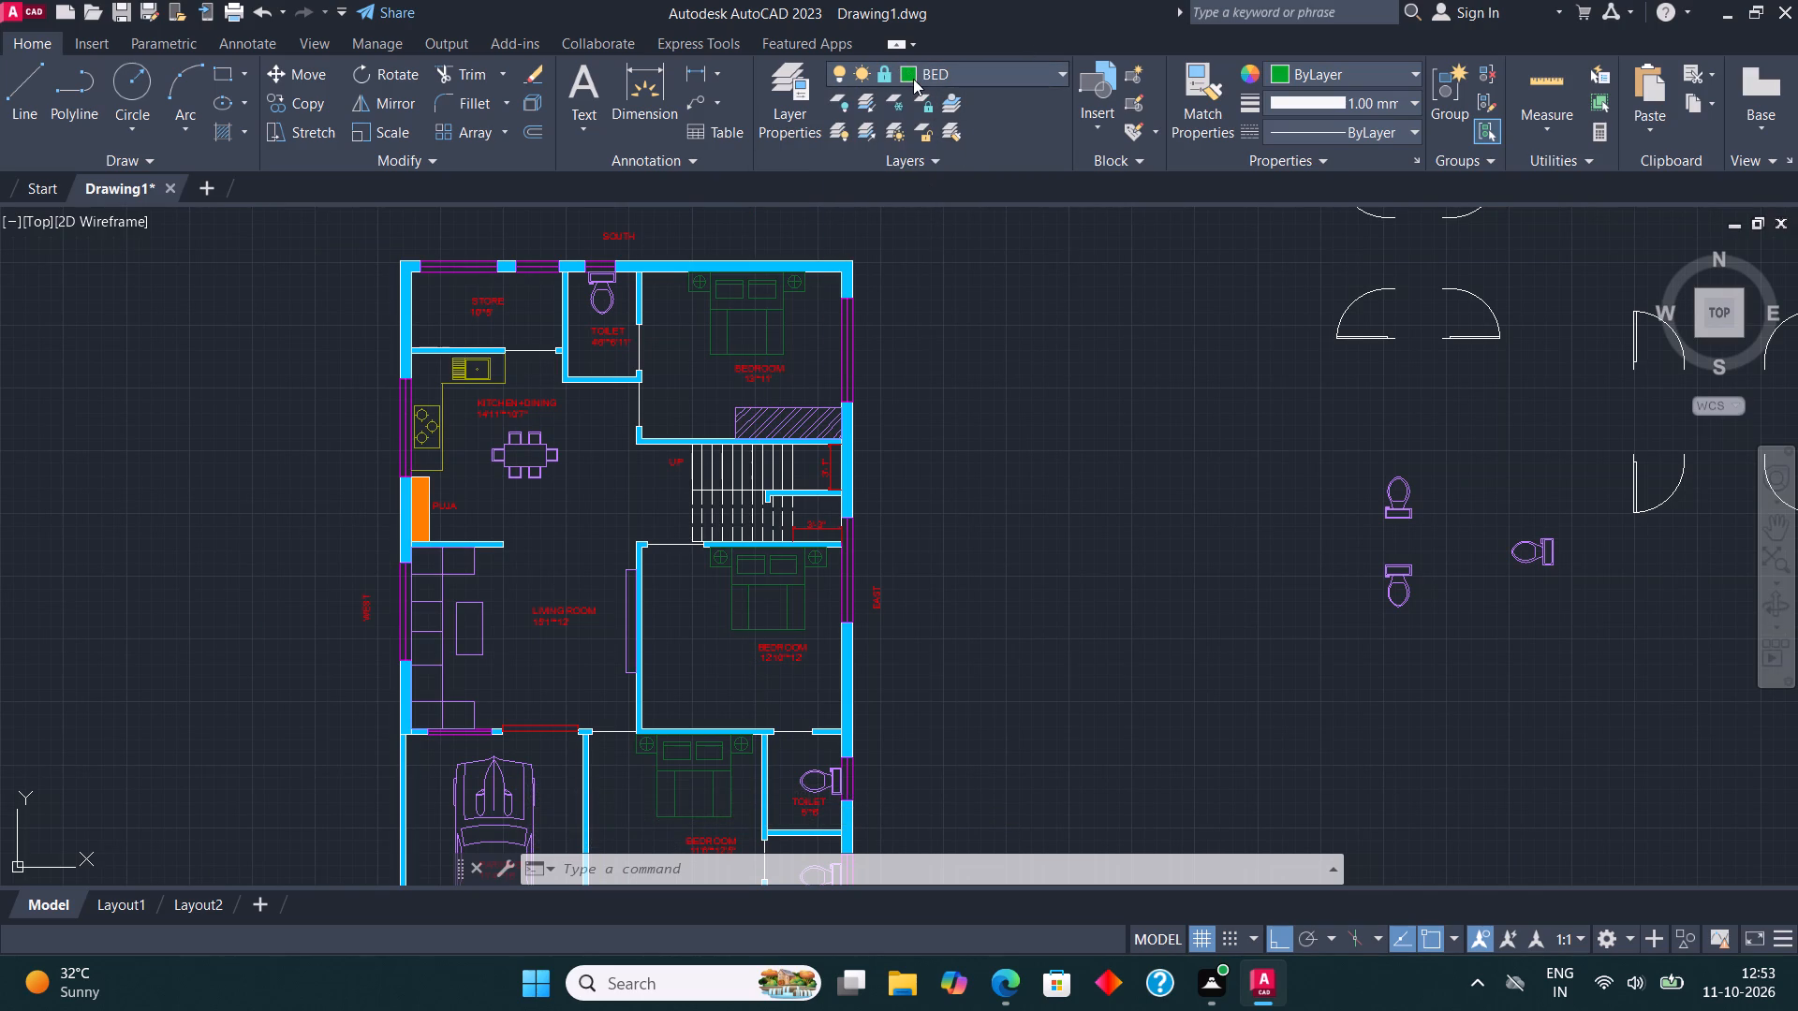
pyautogui.click(913, 79)
pyautogui.click(906, 71)
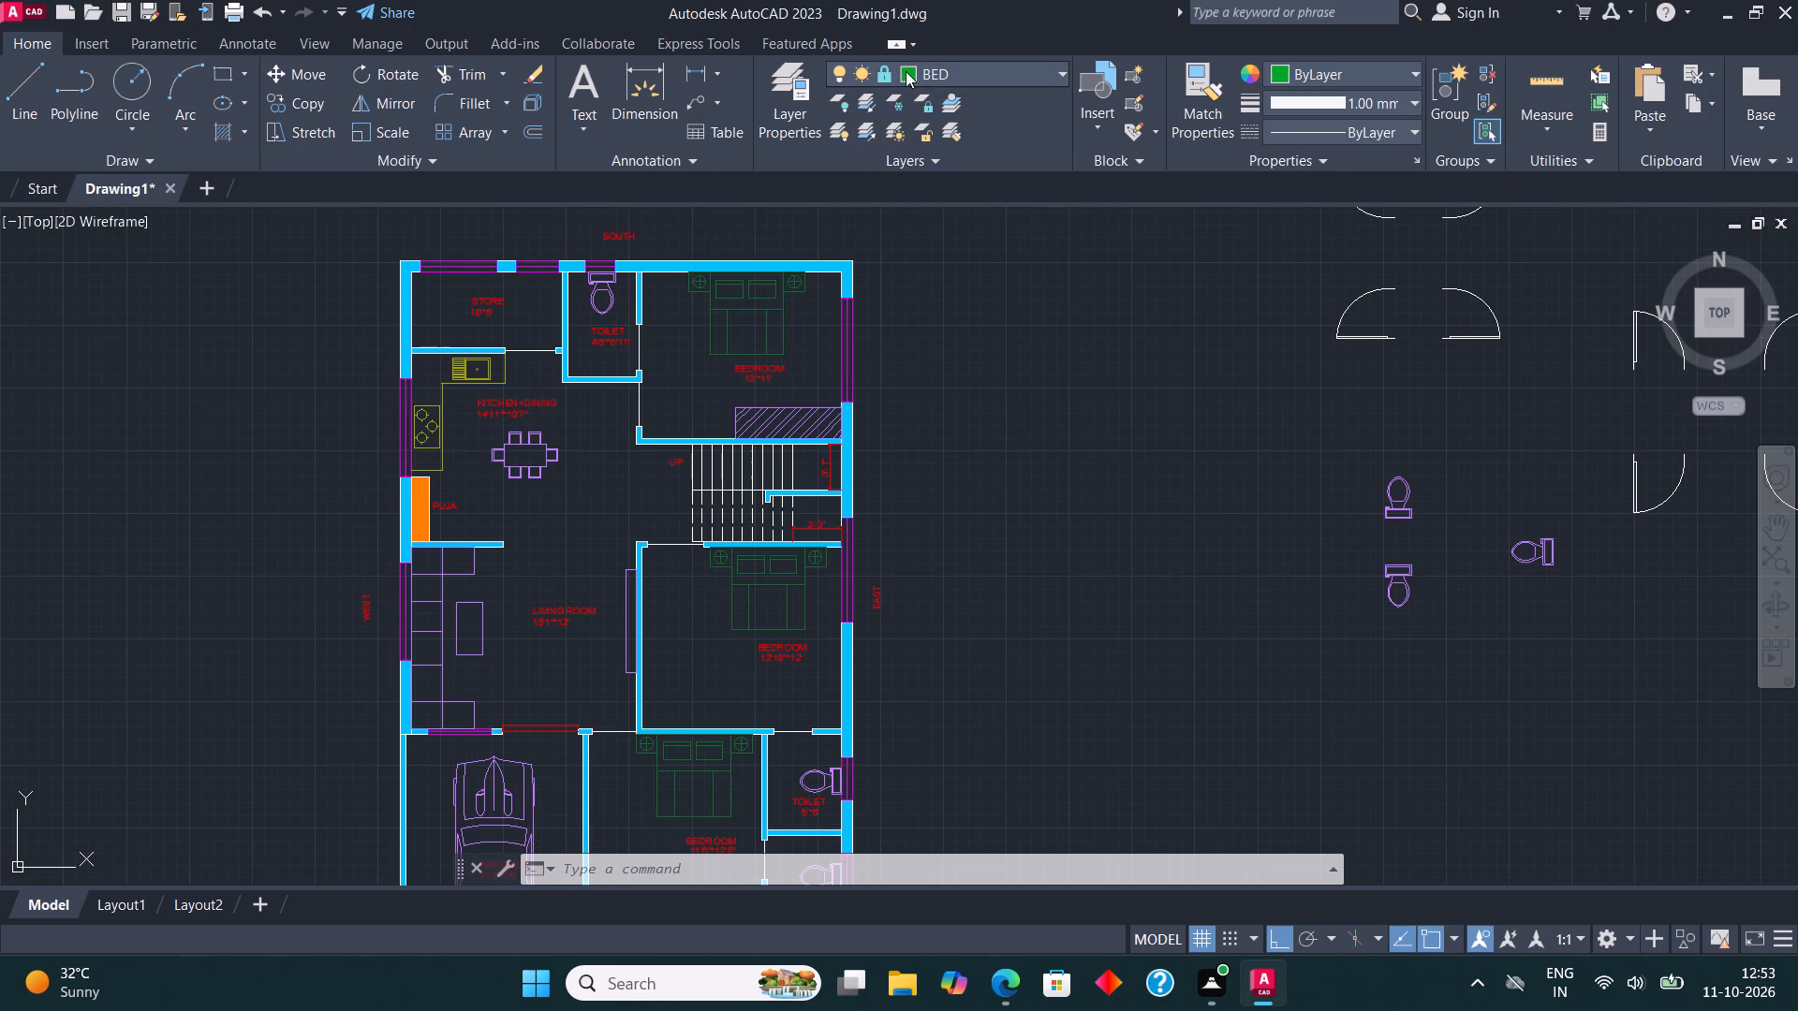
pyautogui.click(907, 66)
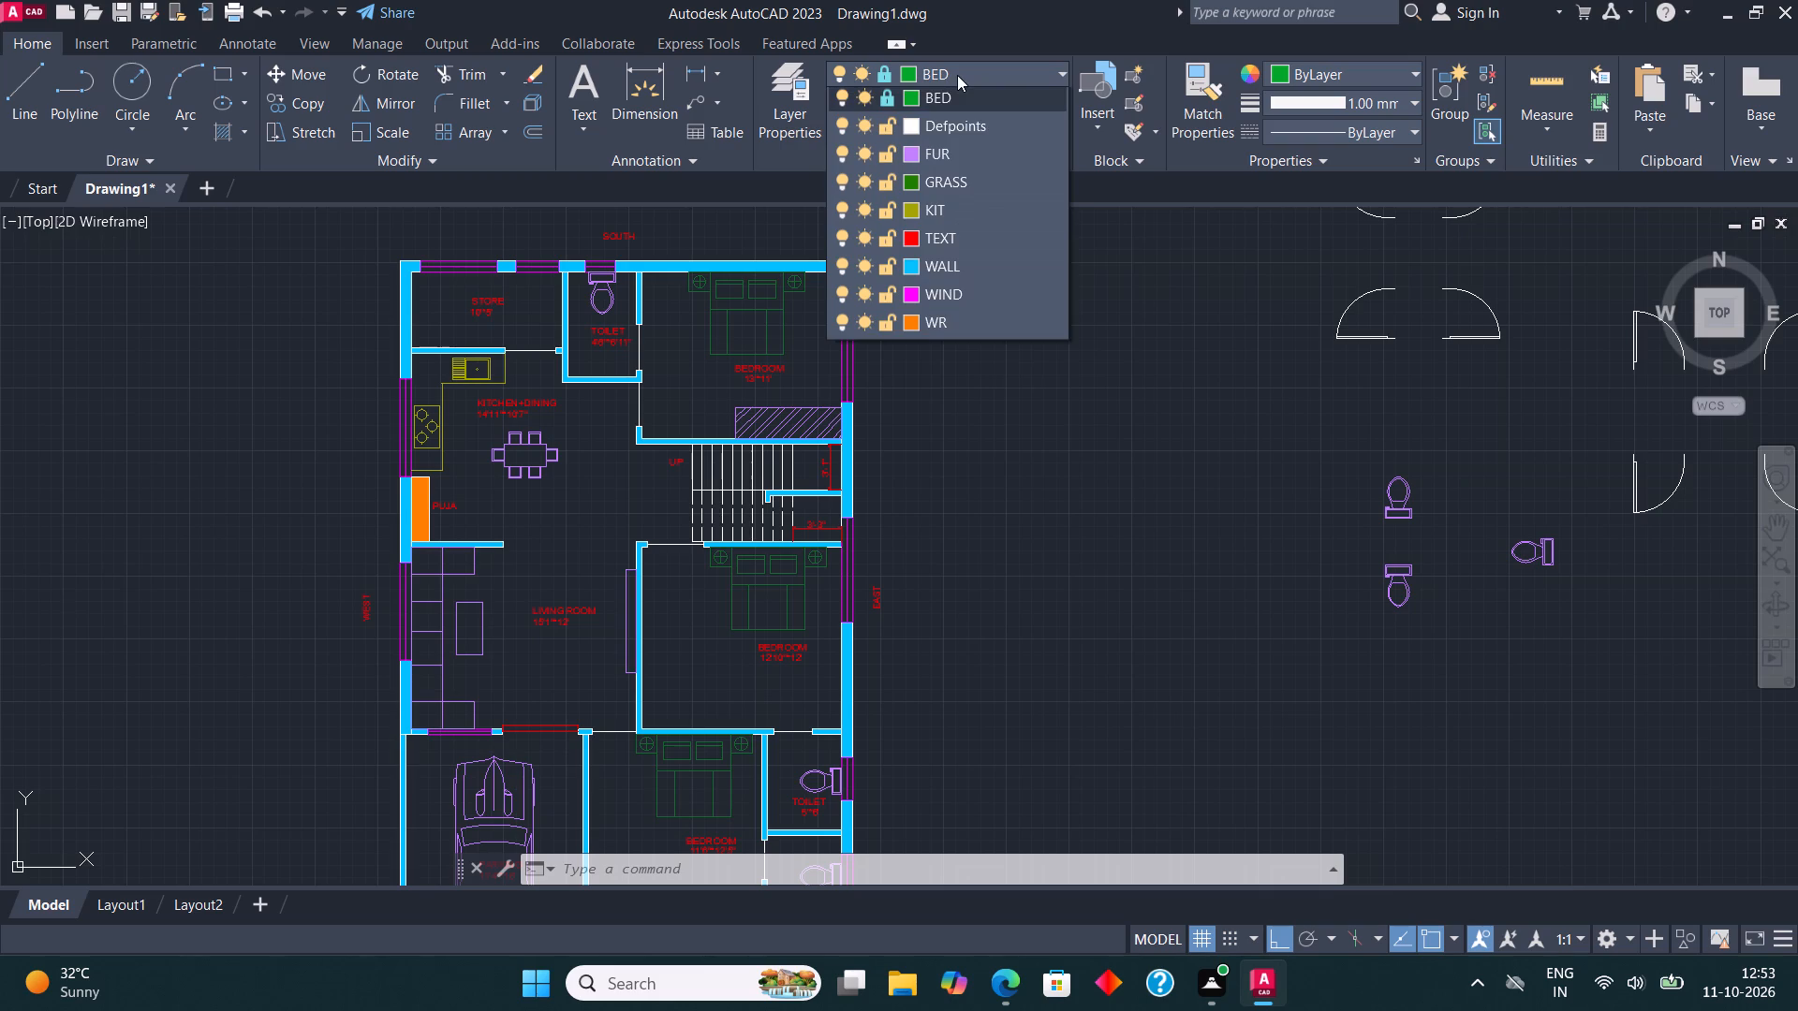
pyautogui.click(914, 124)
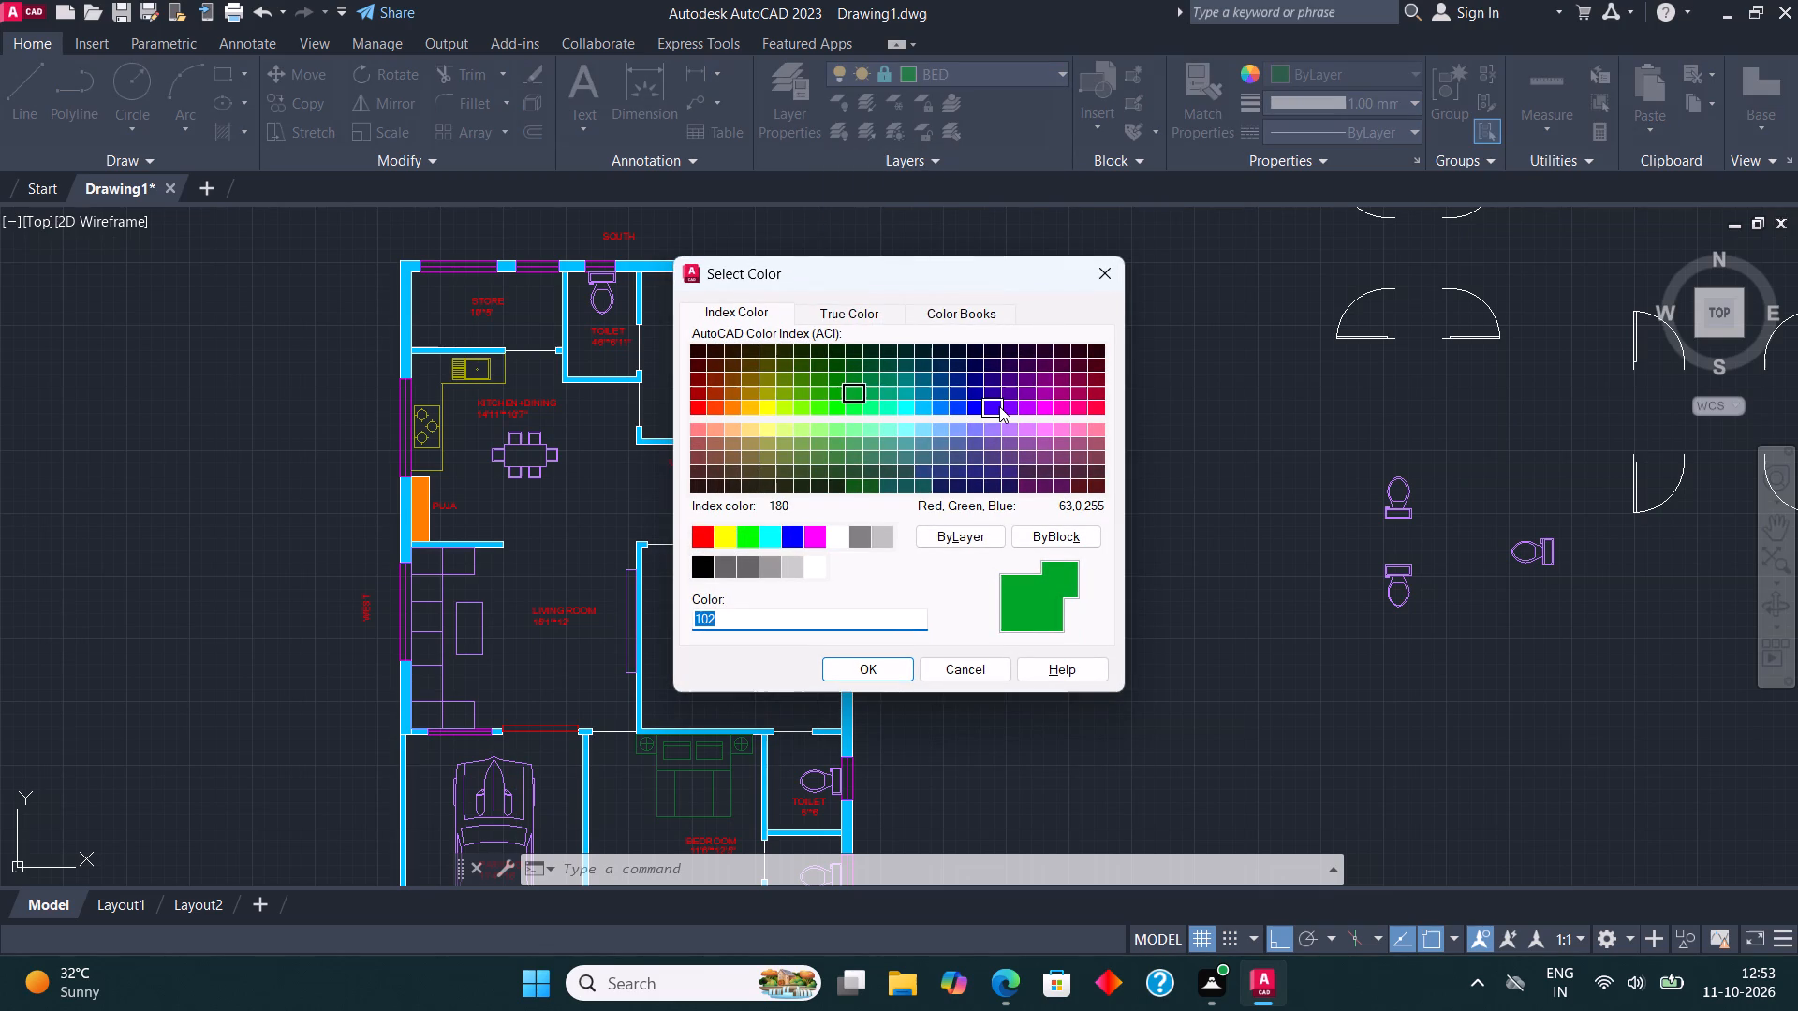
pyautogui.click(947, 474)
pyautogui.click(883, 672)
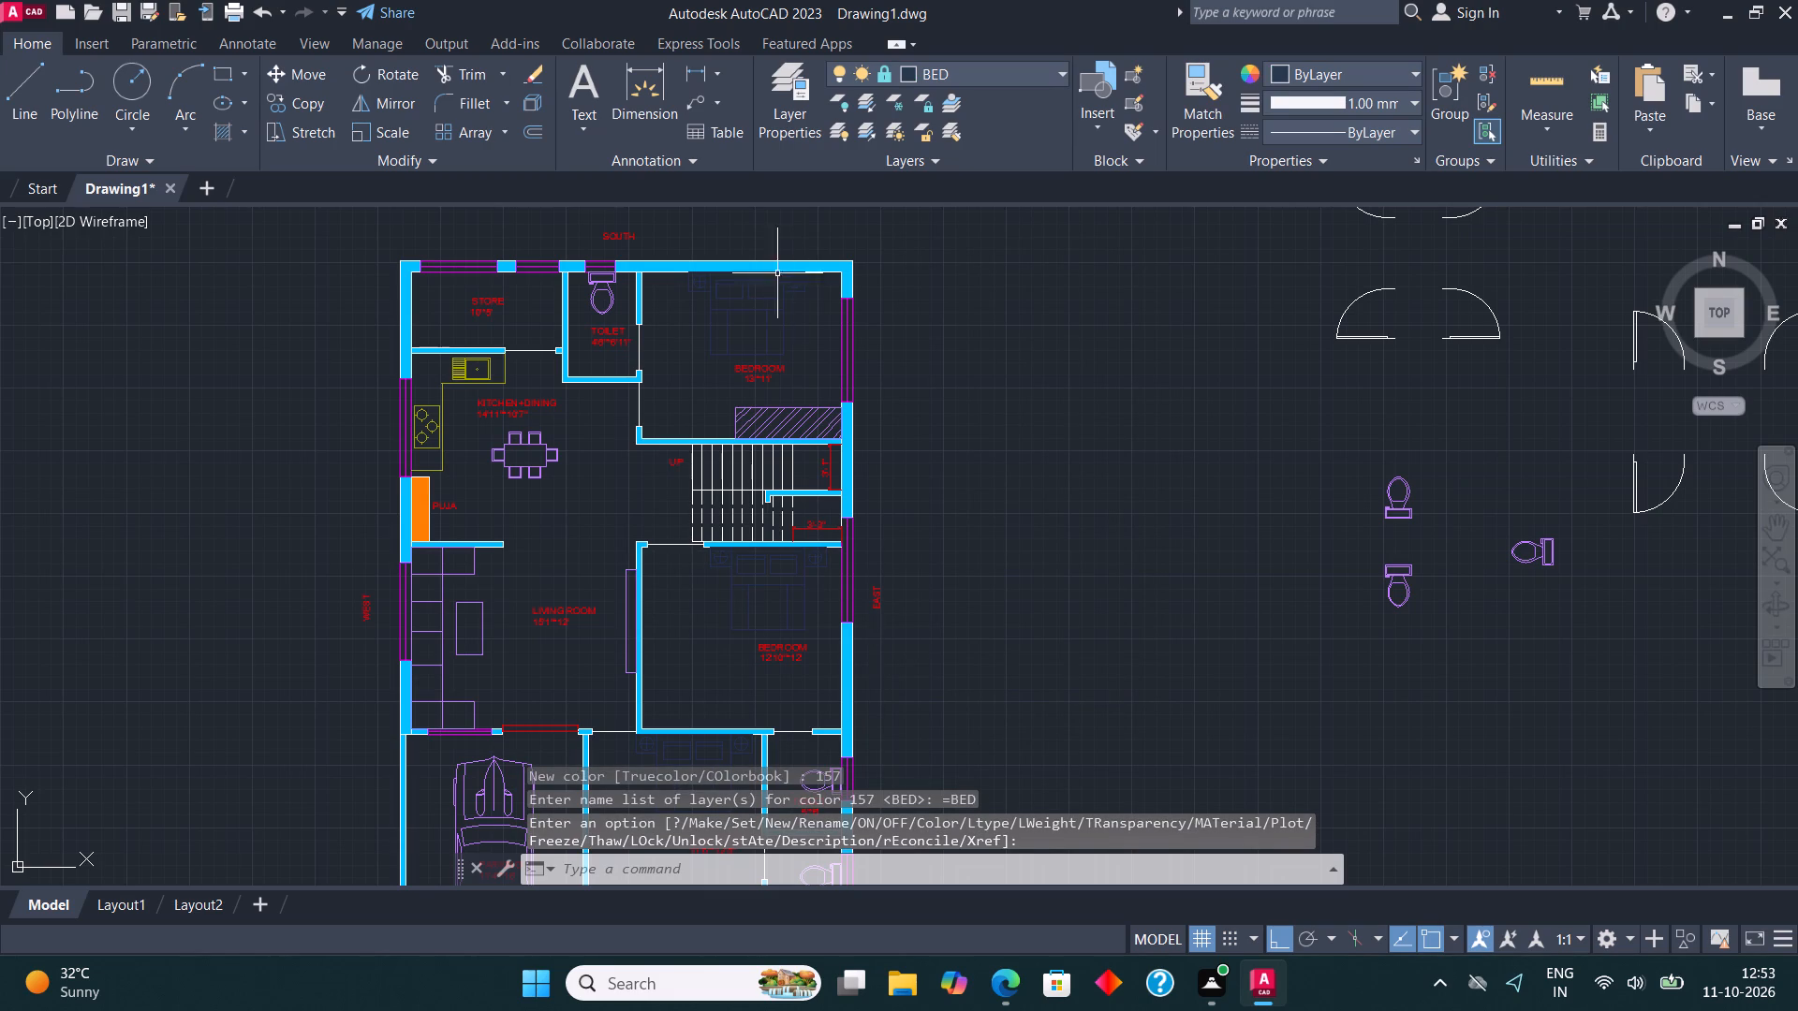
pyautogui.scroll(4, 774, 271)
pyautogui.scroll(-3, 795, 321)
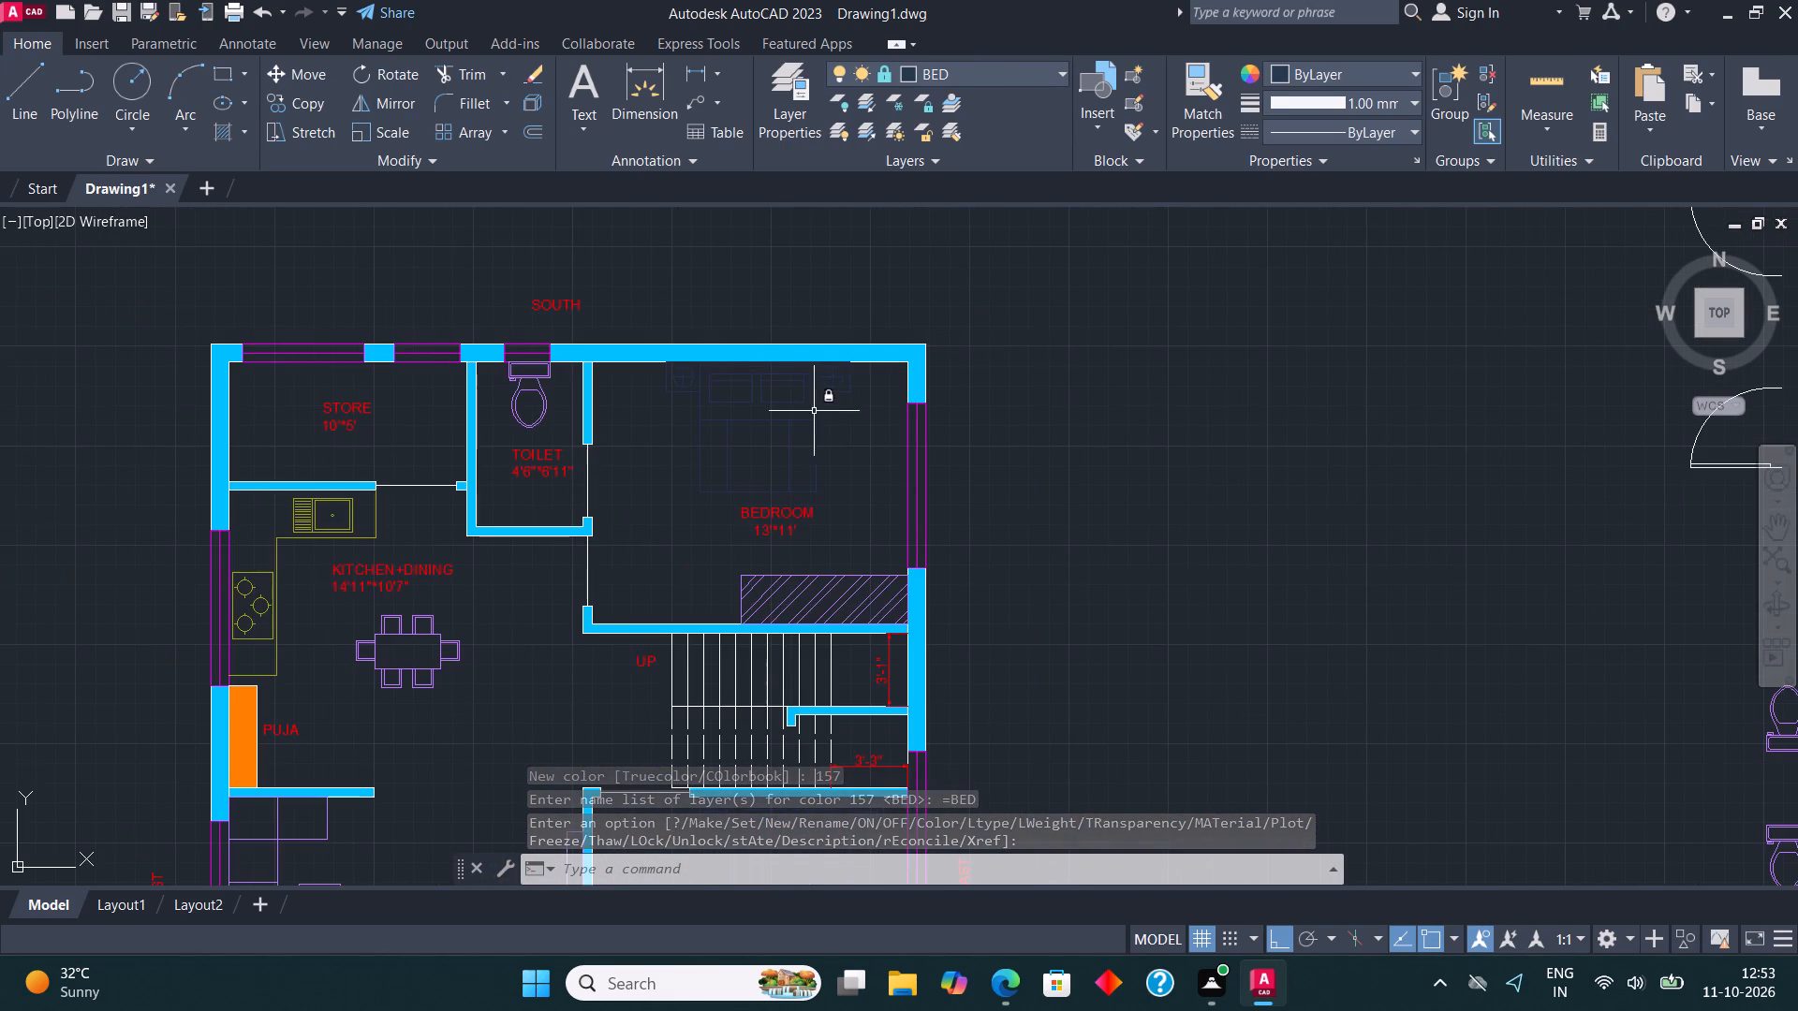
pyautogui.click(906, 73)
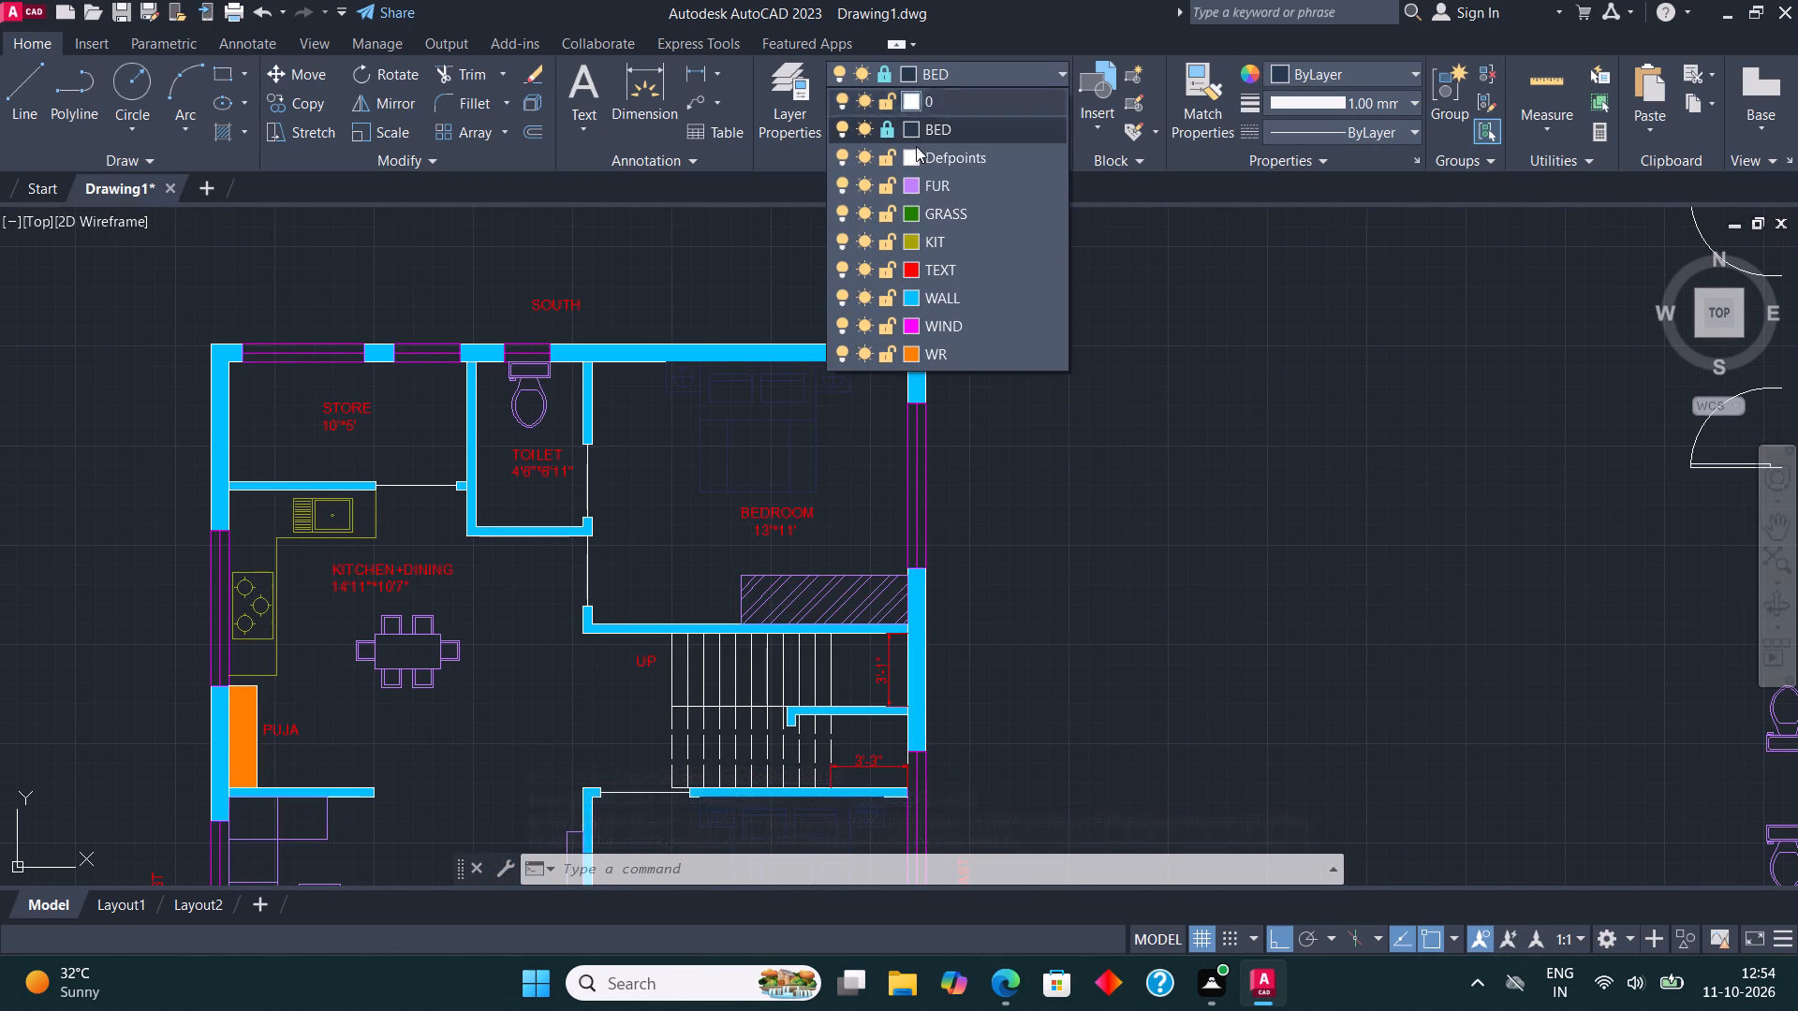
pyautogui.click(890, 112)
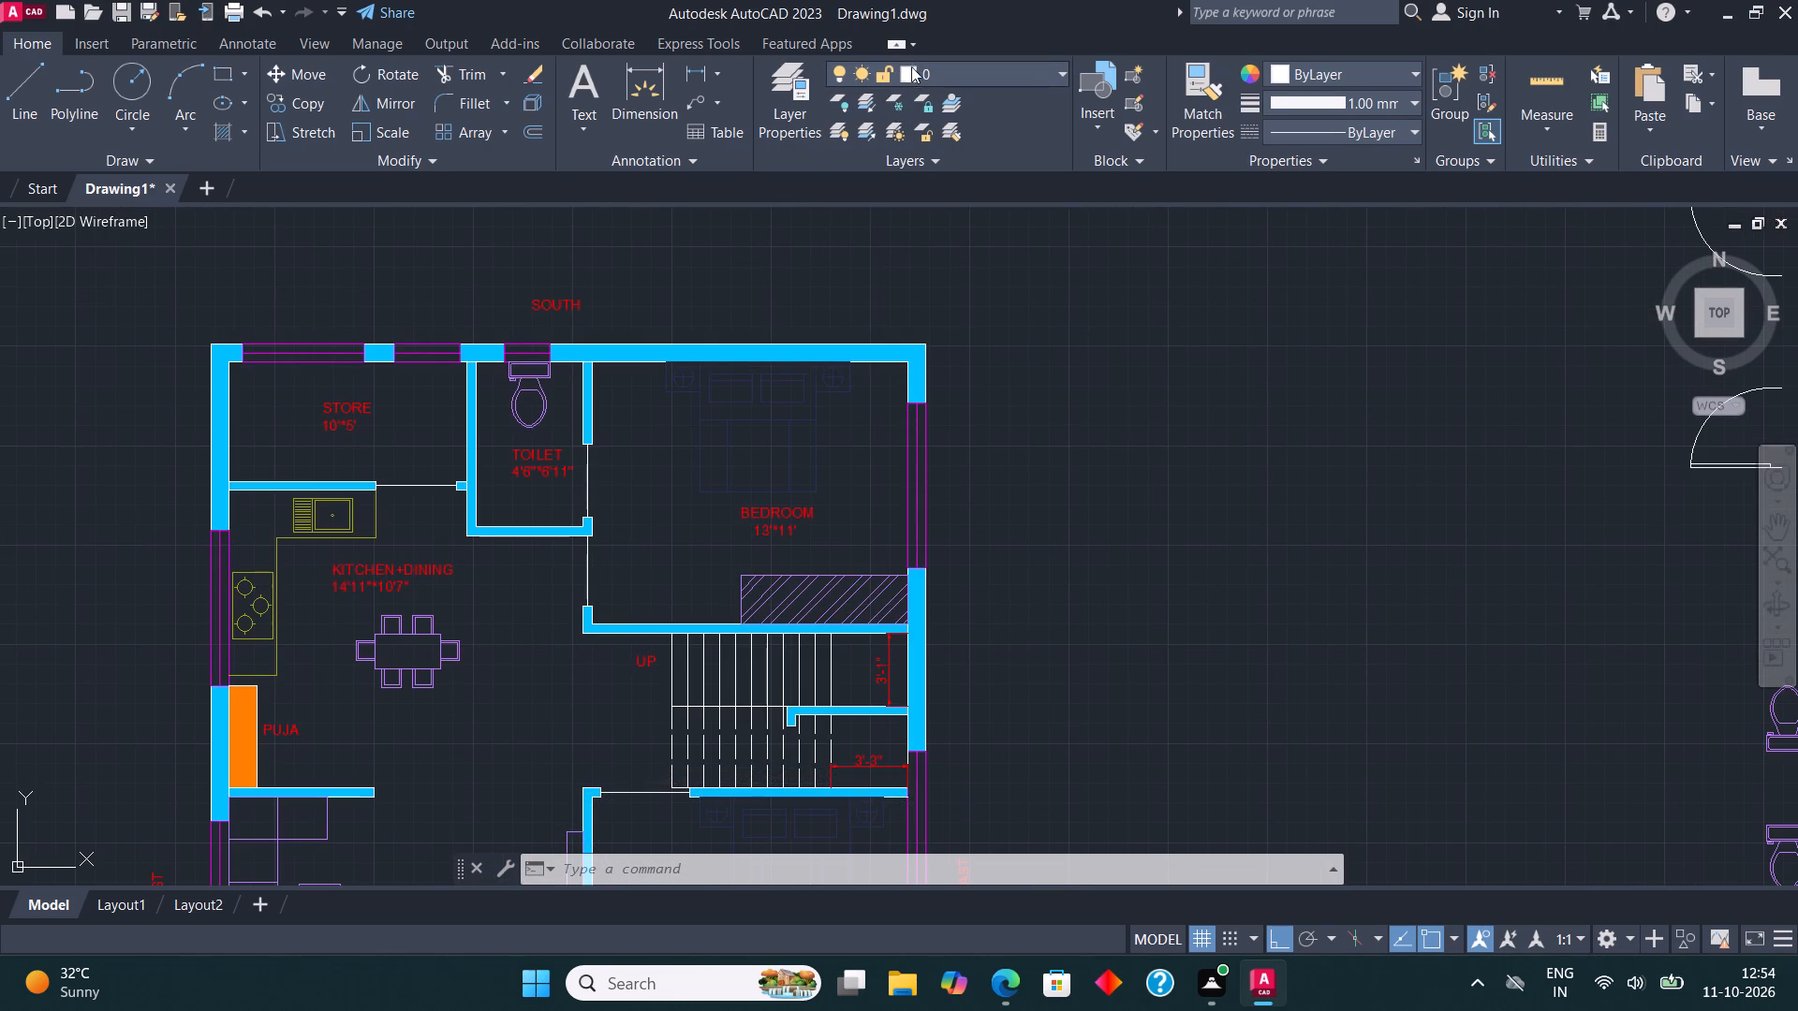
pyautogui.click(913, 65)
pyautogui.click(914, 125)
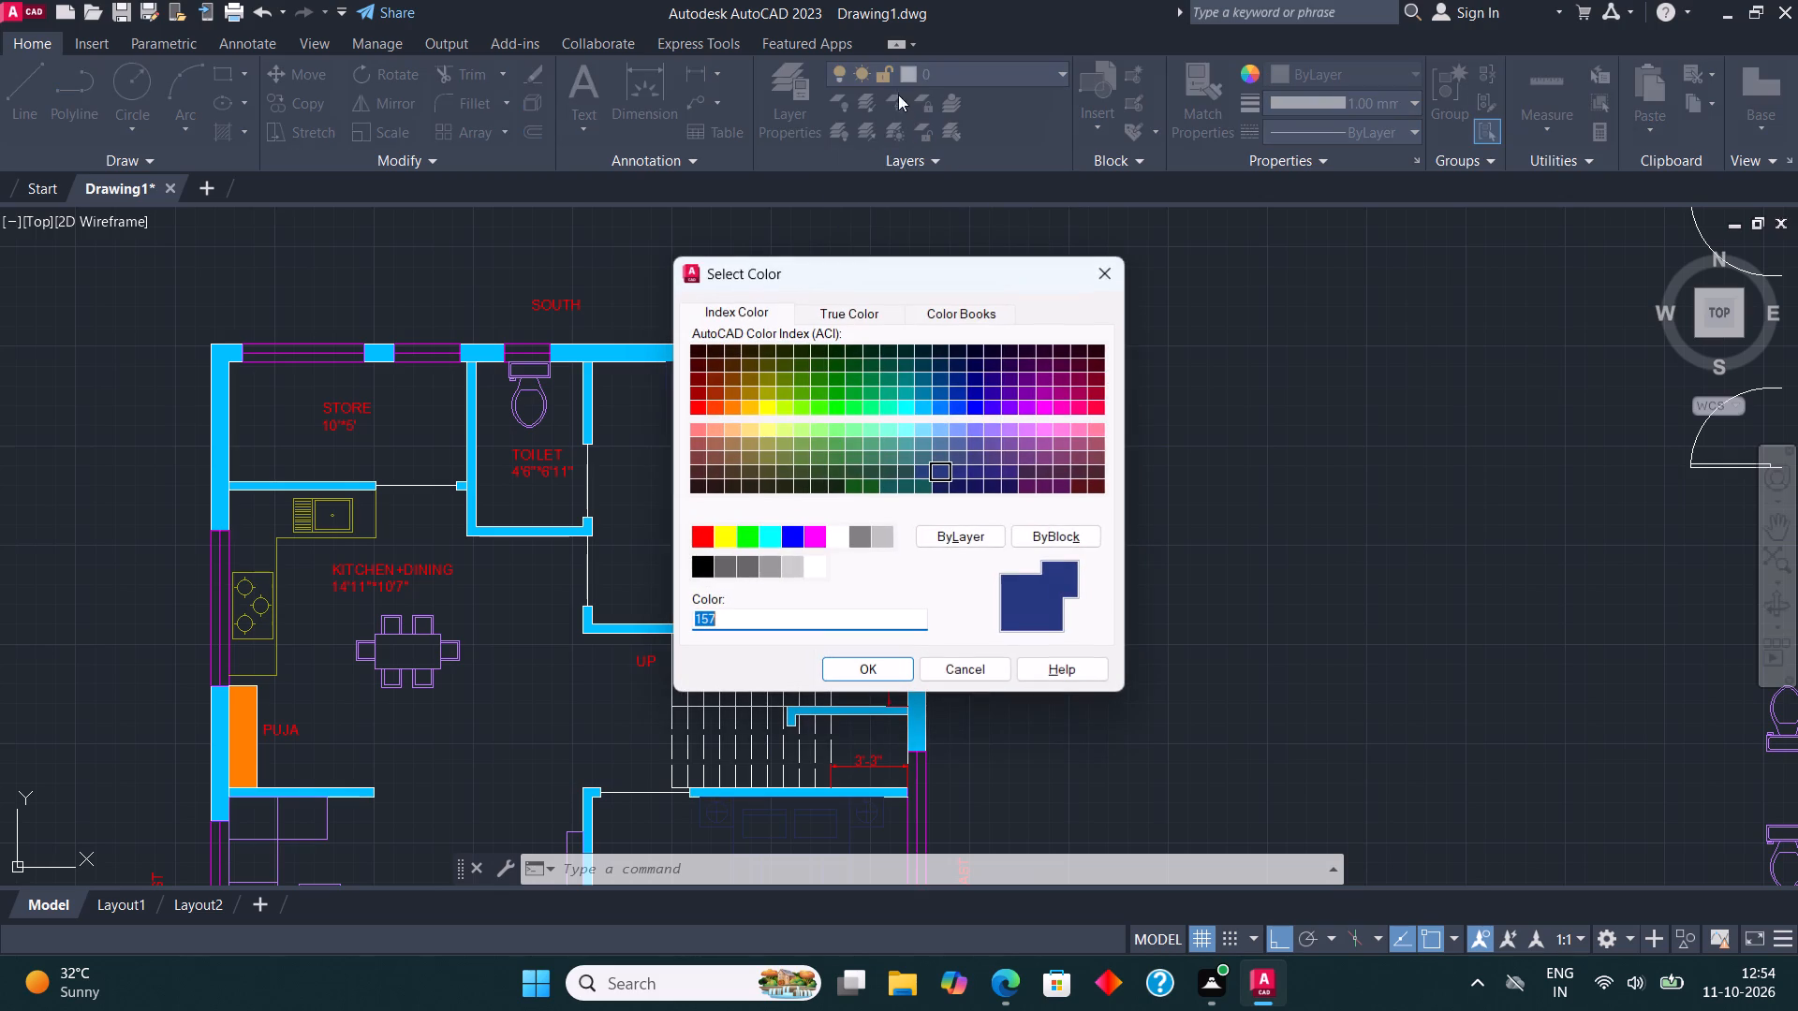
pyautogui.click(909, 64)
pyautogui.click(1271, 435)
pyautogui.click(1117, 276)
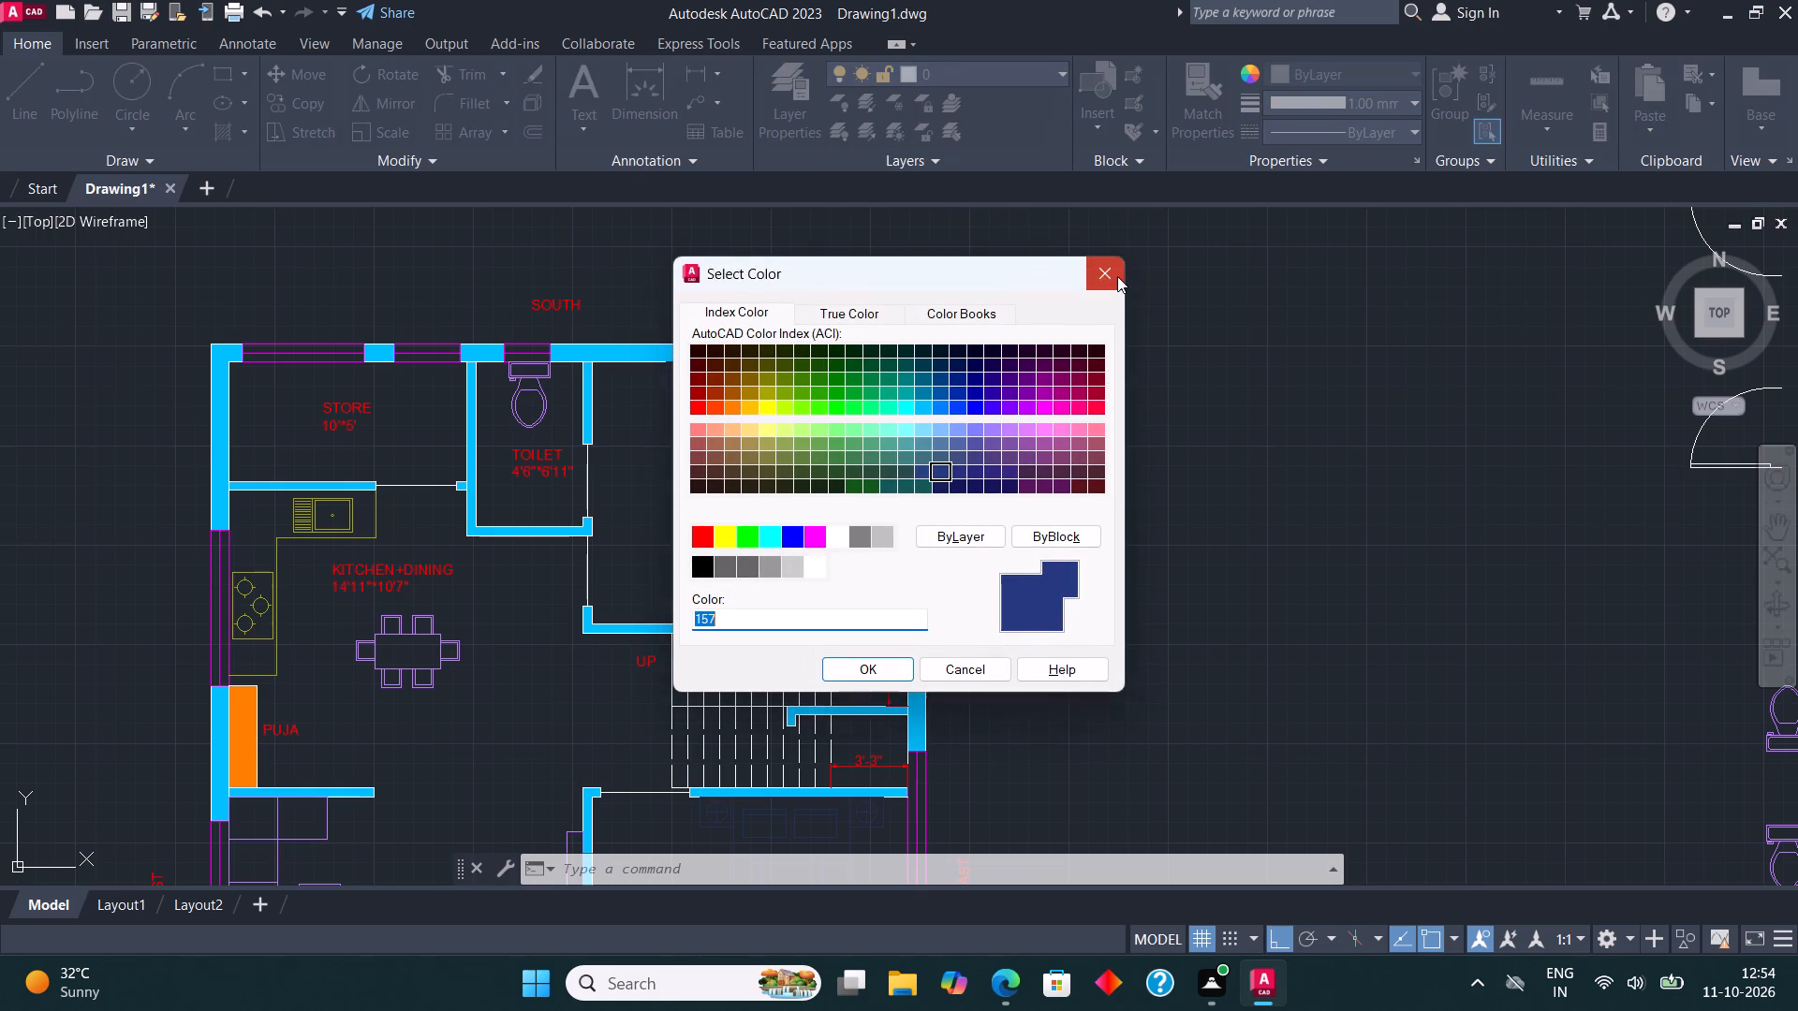
# Make BED the current layer and change its layer colour to index colour 31.
pyautogui.click(906, 71)
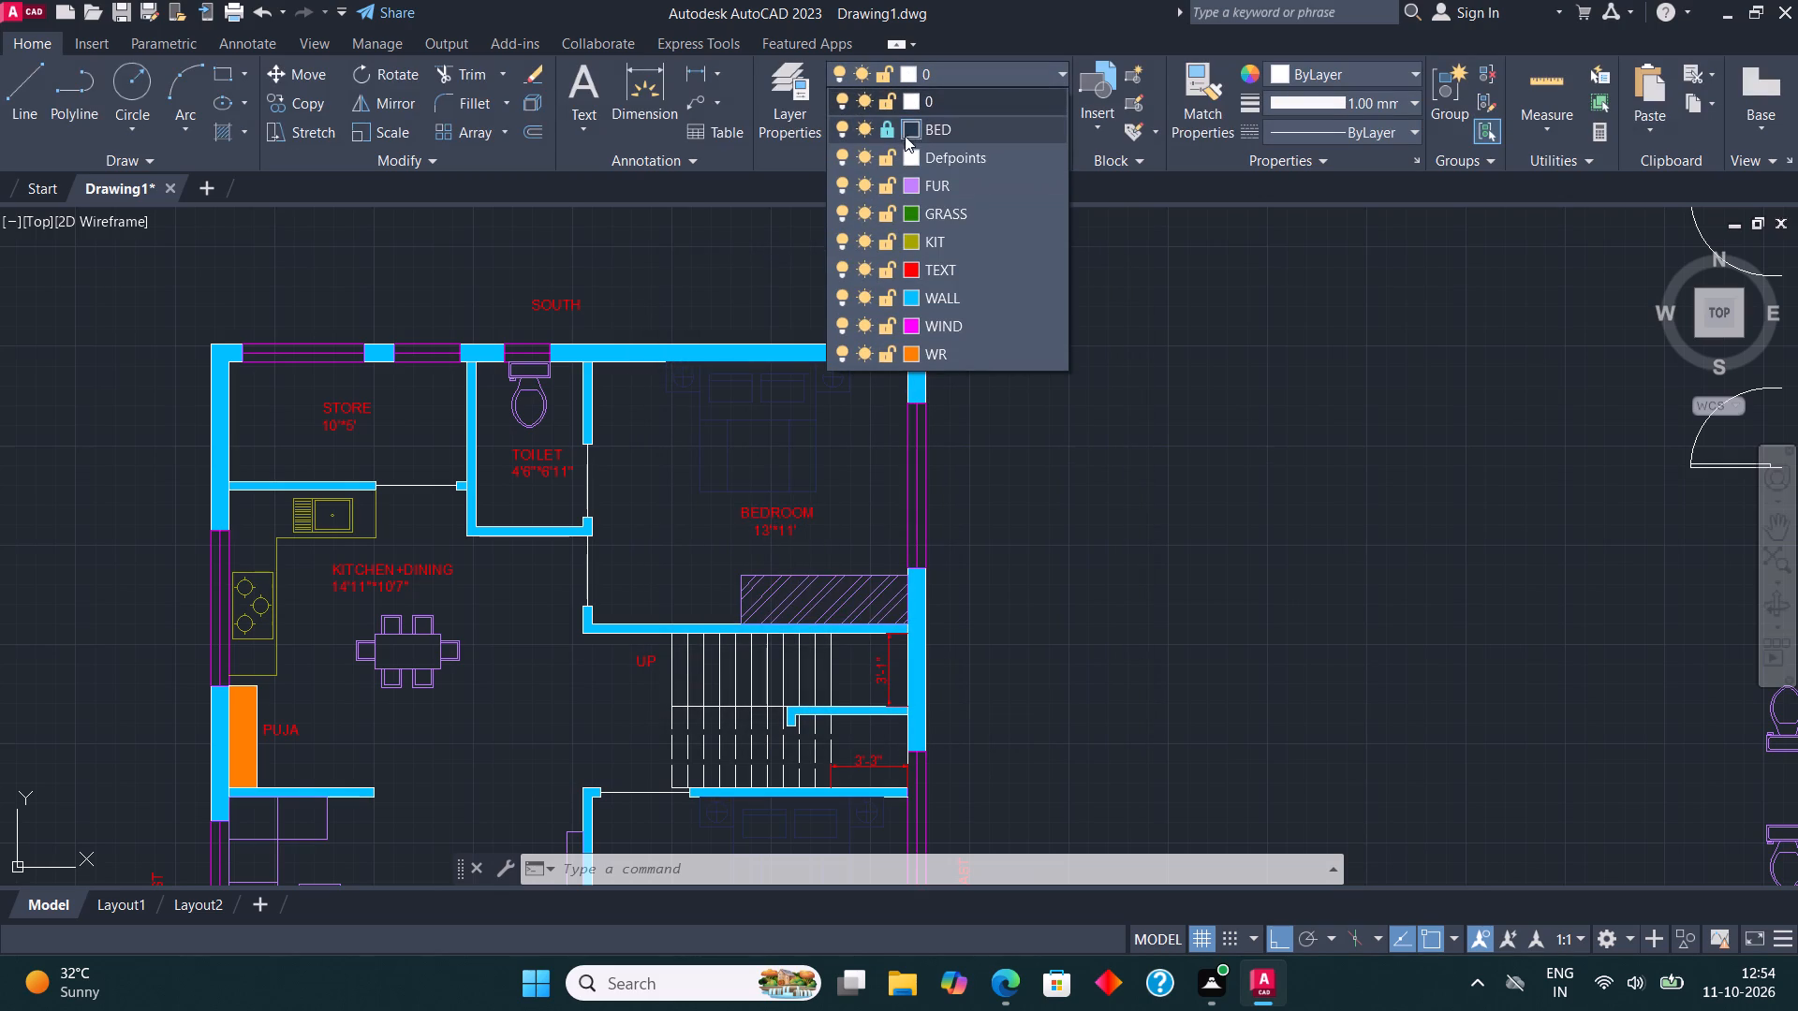
pyautogui.click(887, 118)
pyautogui.click(885, 73)
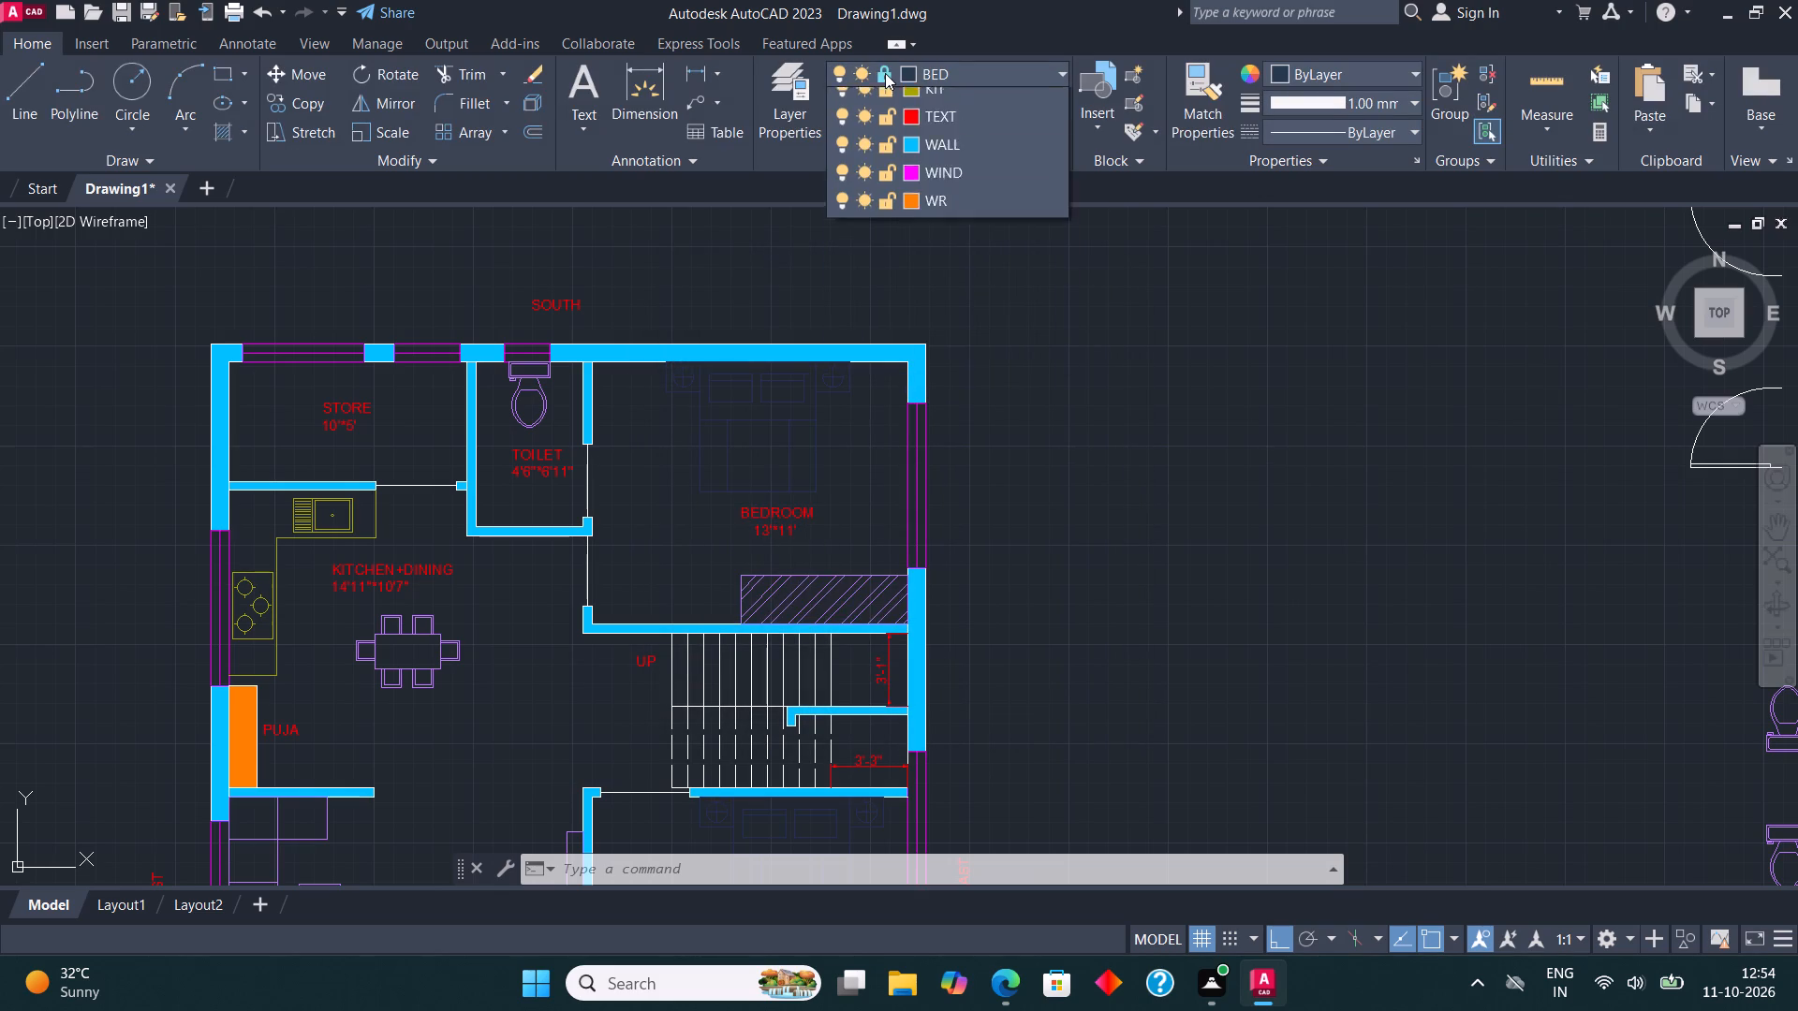
pyautogui.doubleClick(885, 73)
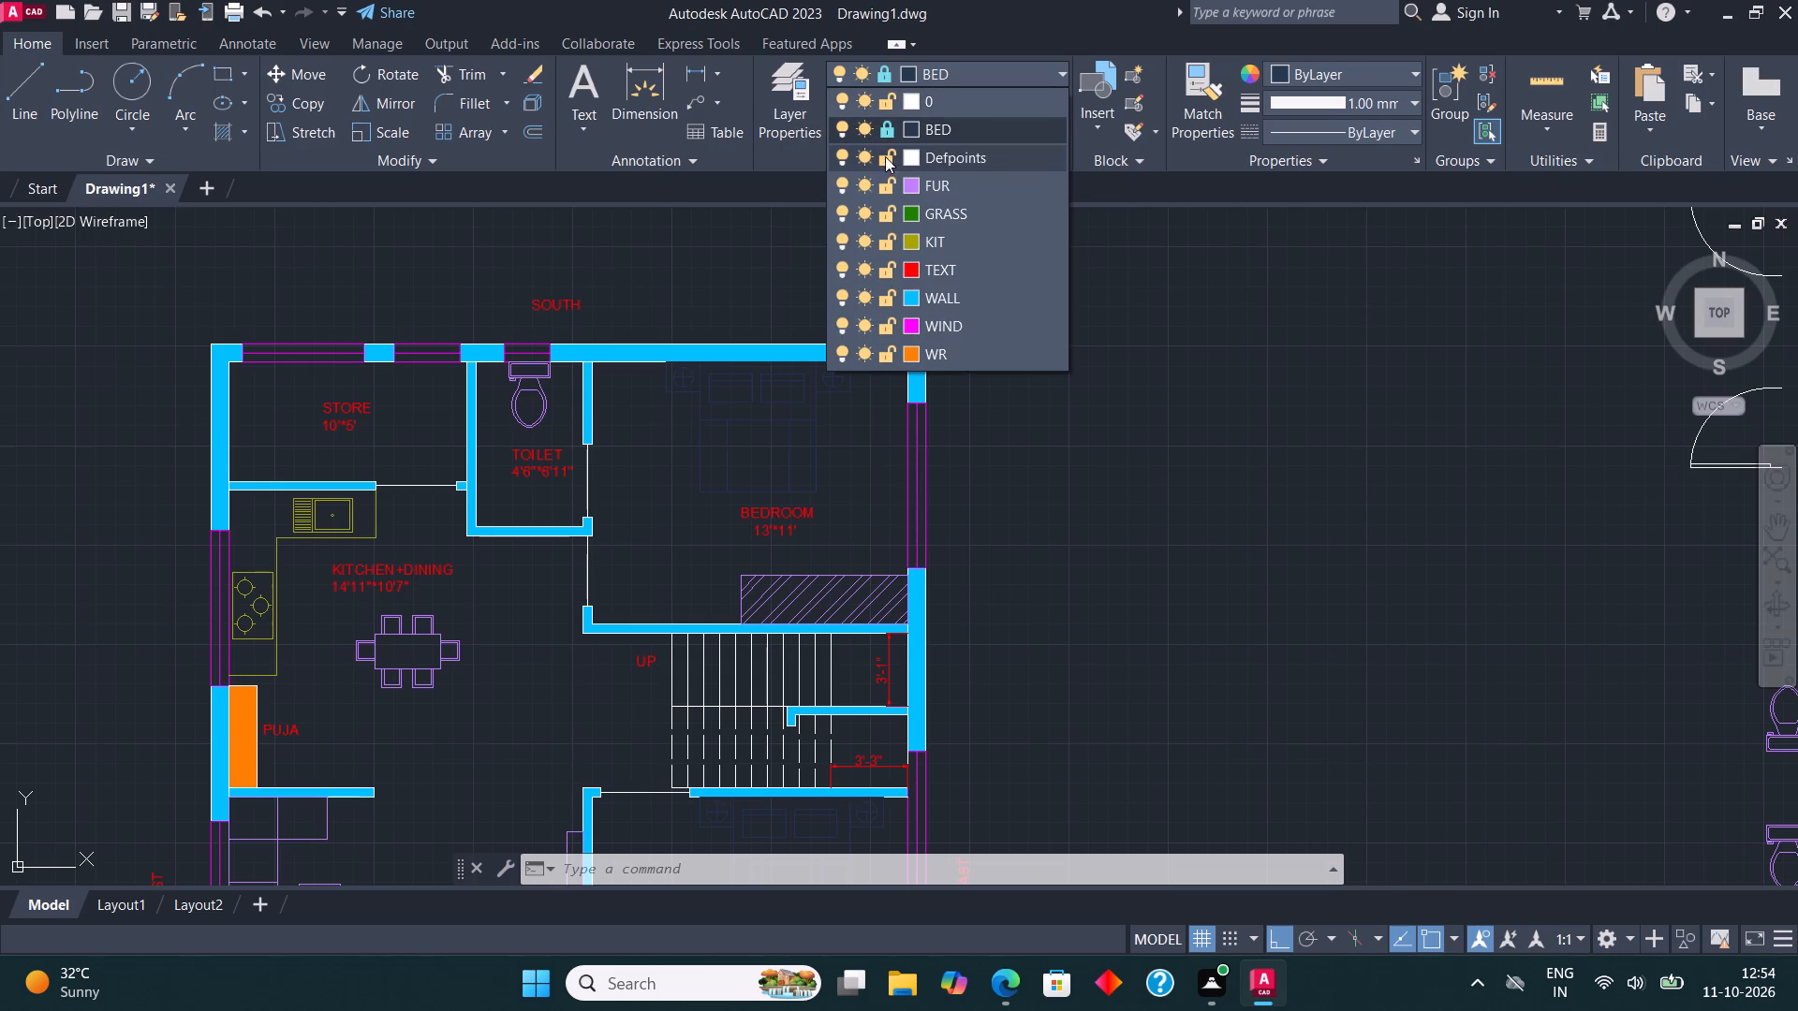
pyautogui.click(883, 118)
pyautogui.click(930, 70)
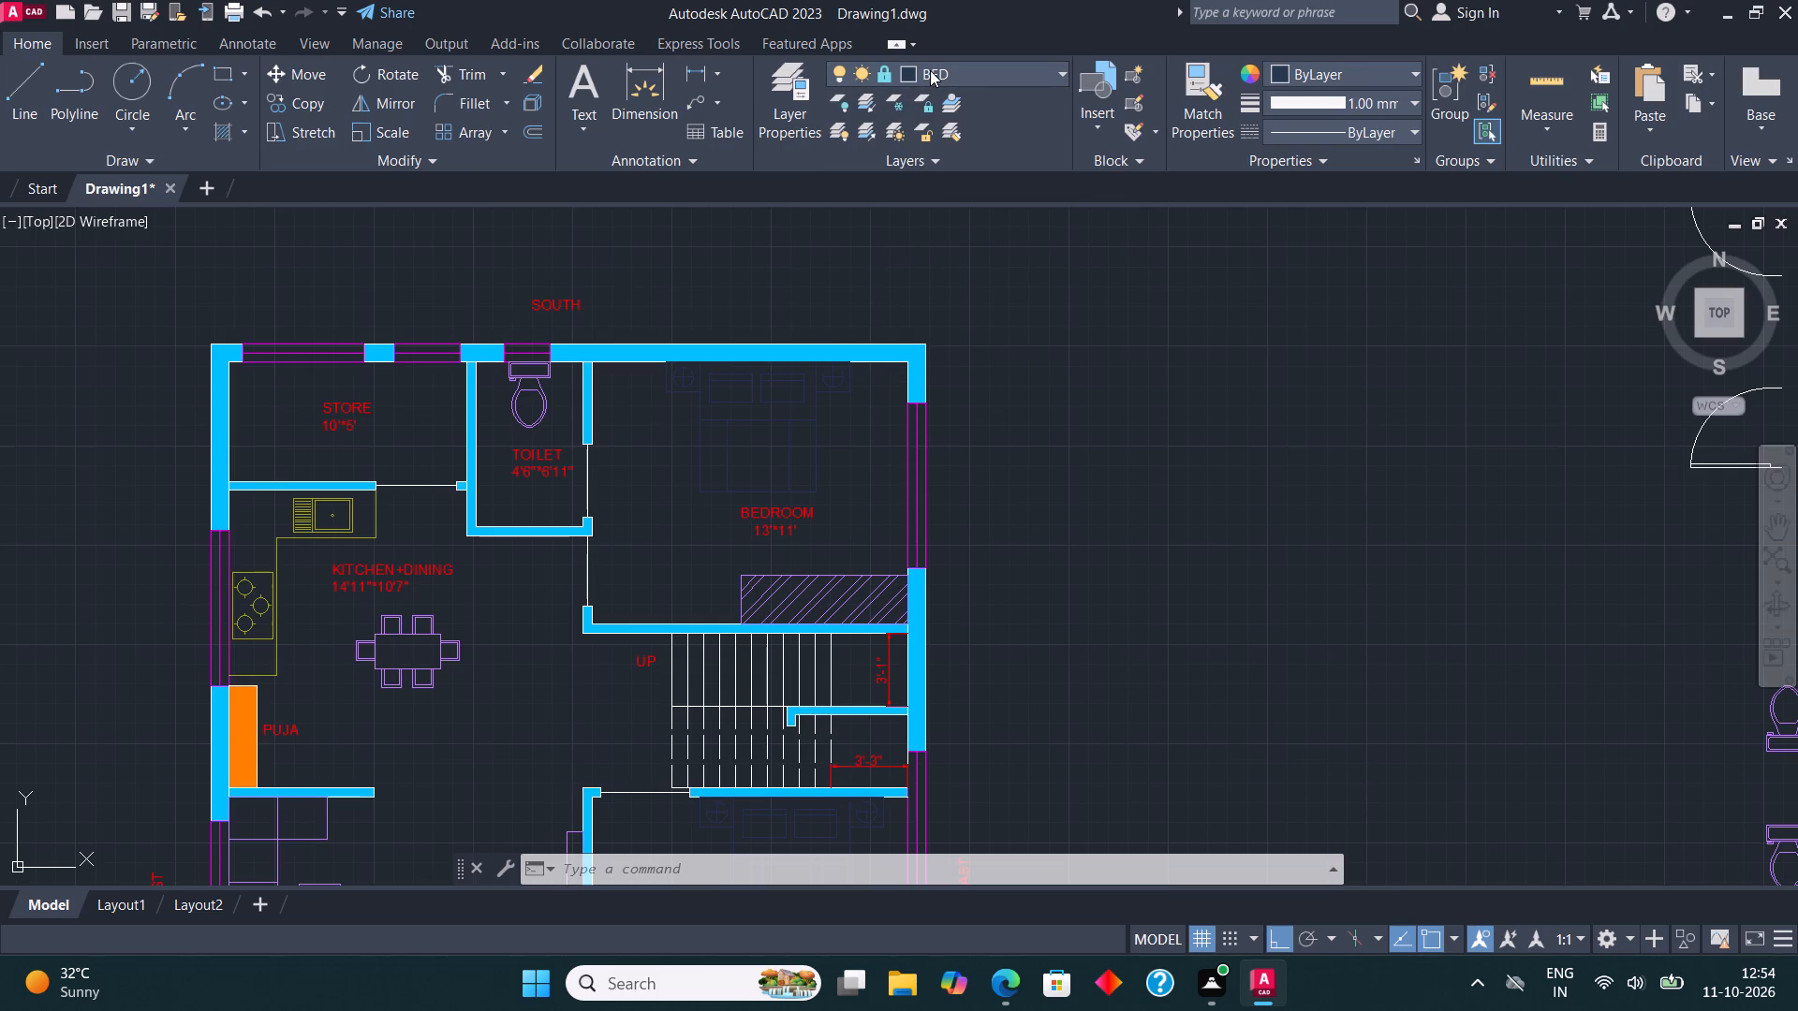
pyautogui.click(909, 76)
pyautogui.click(909, 76)
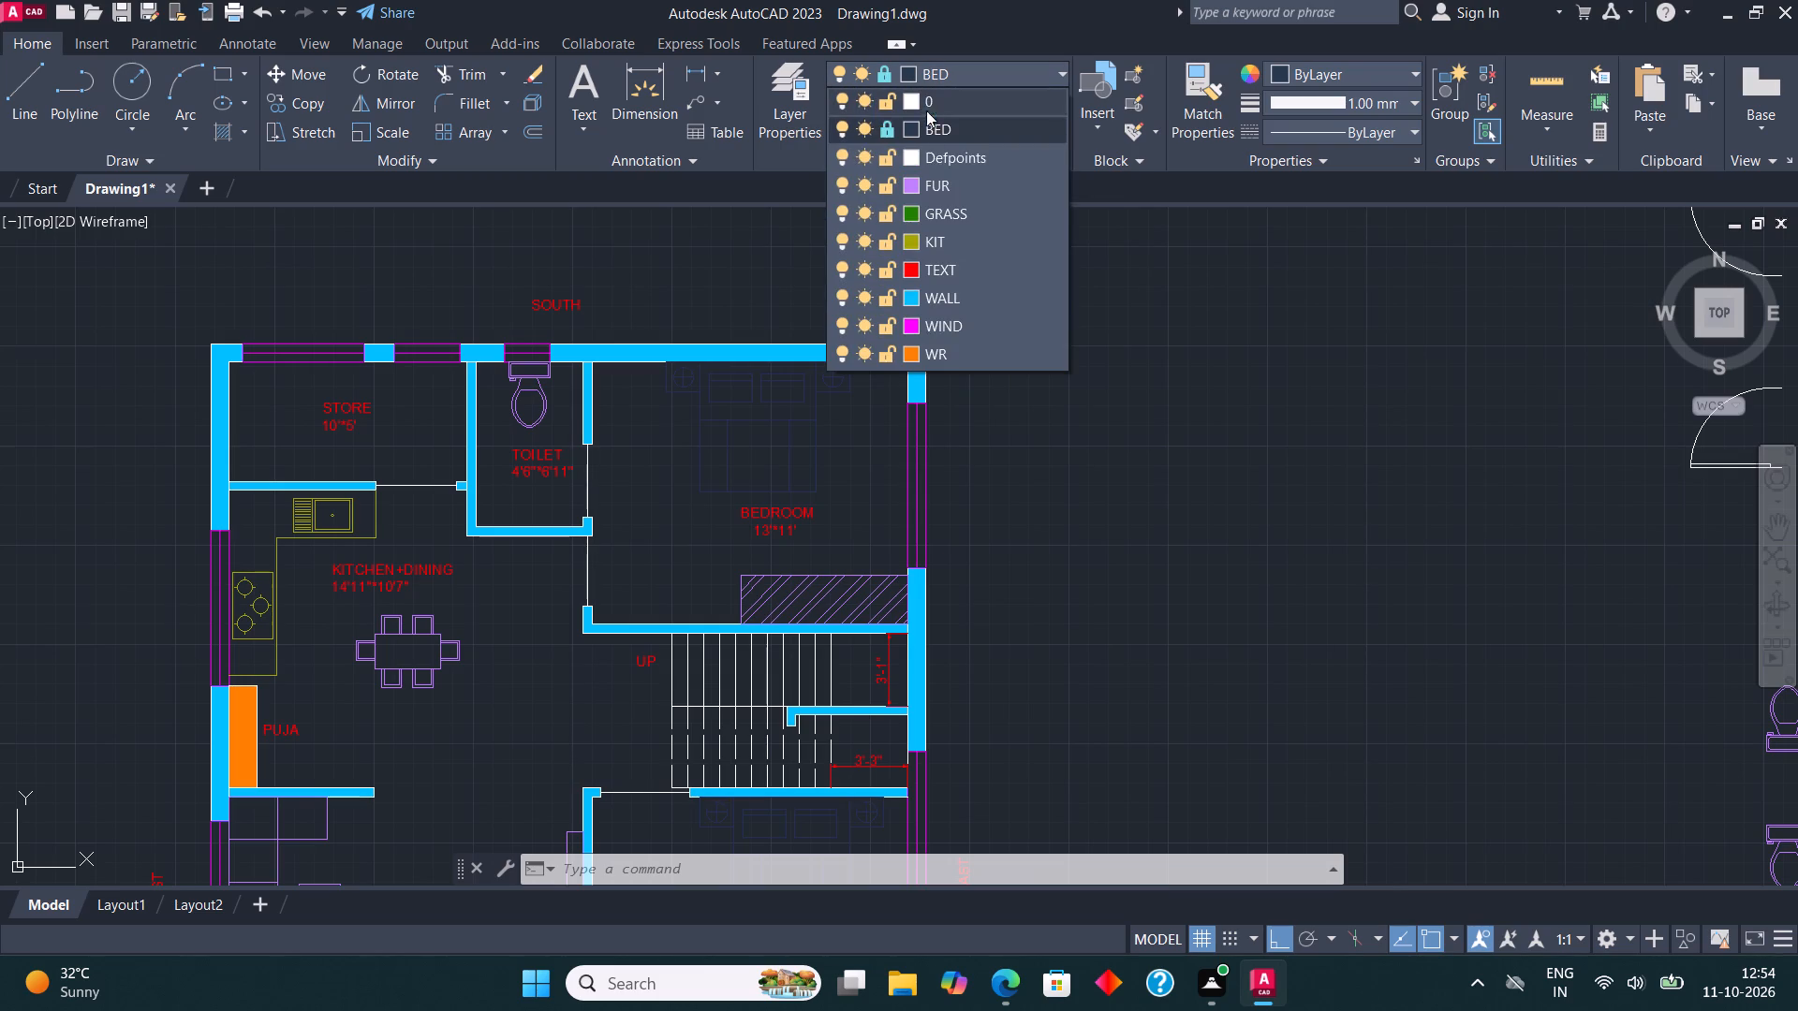
pyautogui.click(910, 132)
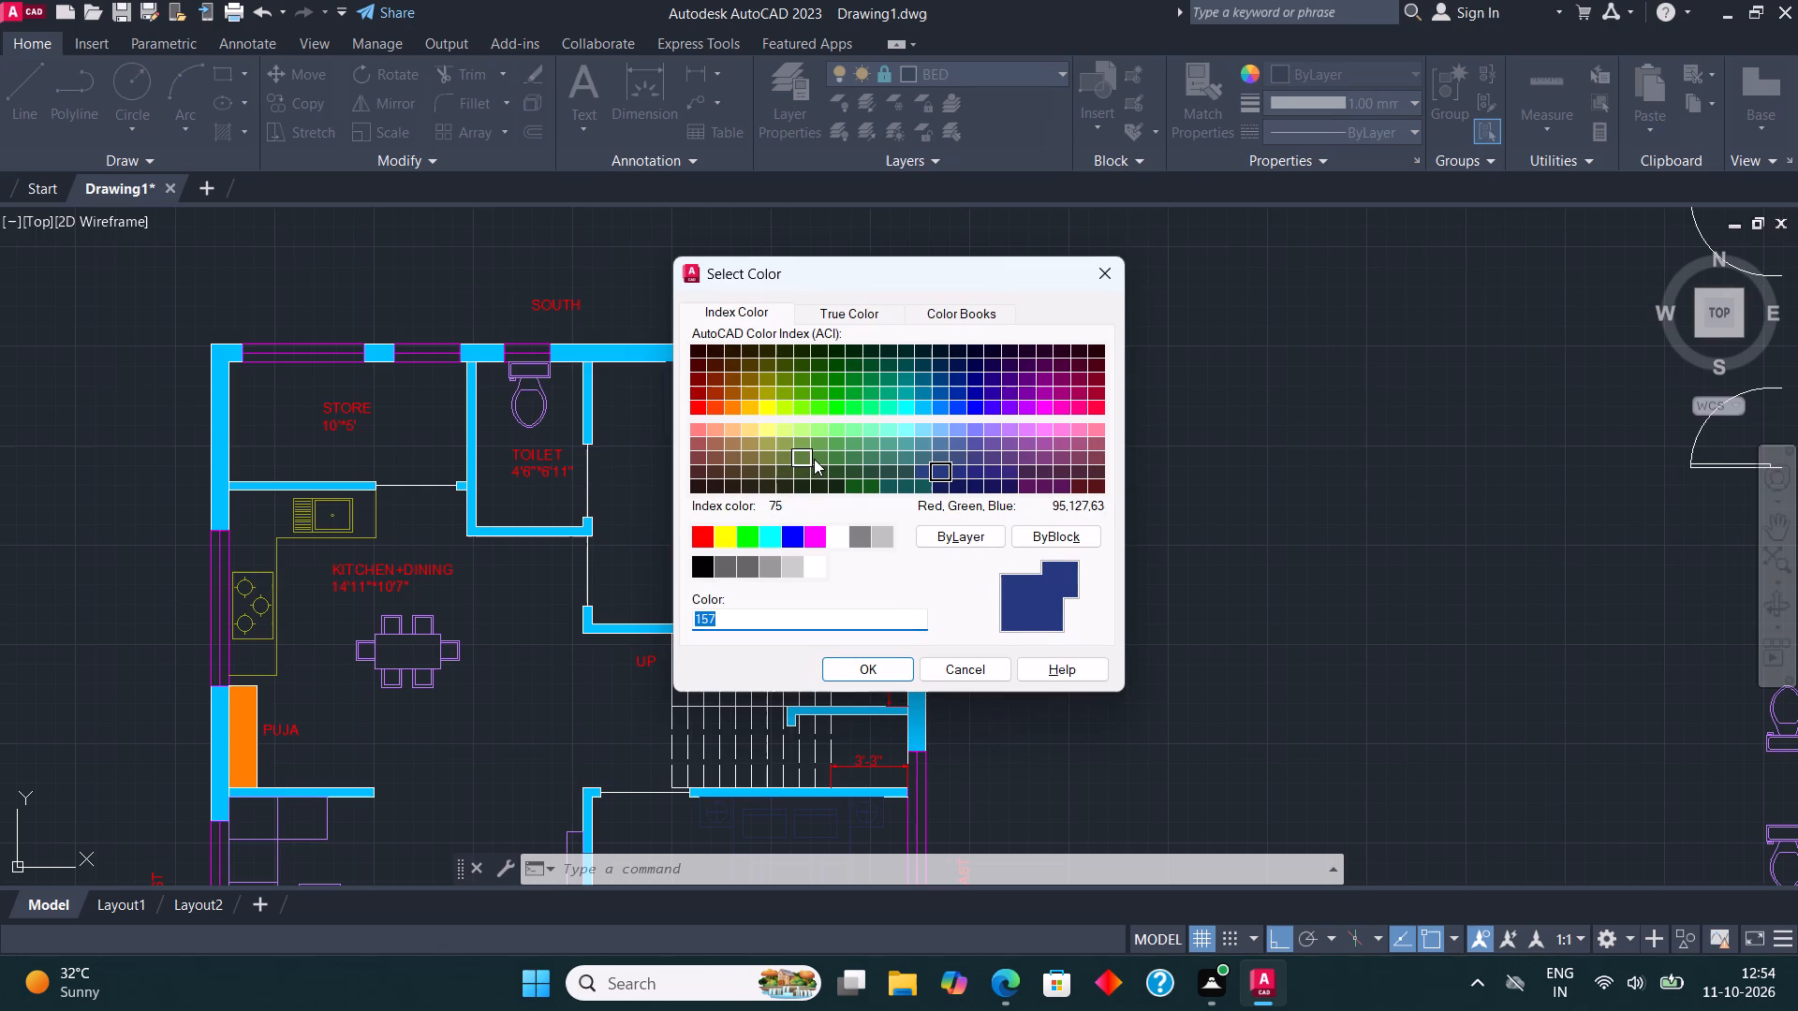
pyautogui.click(731, 432)
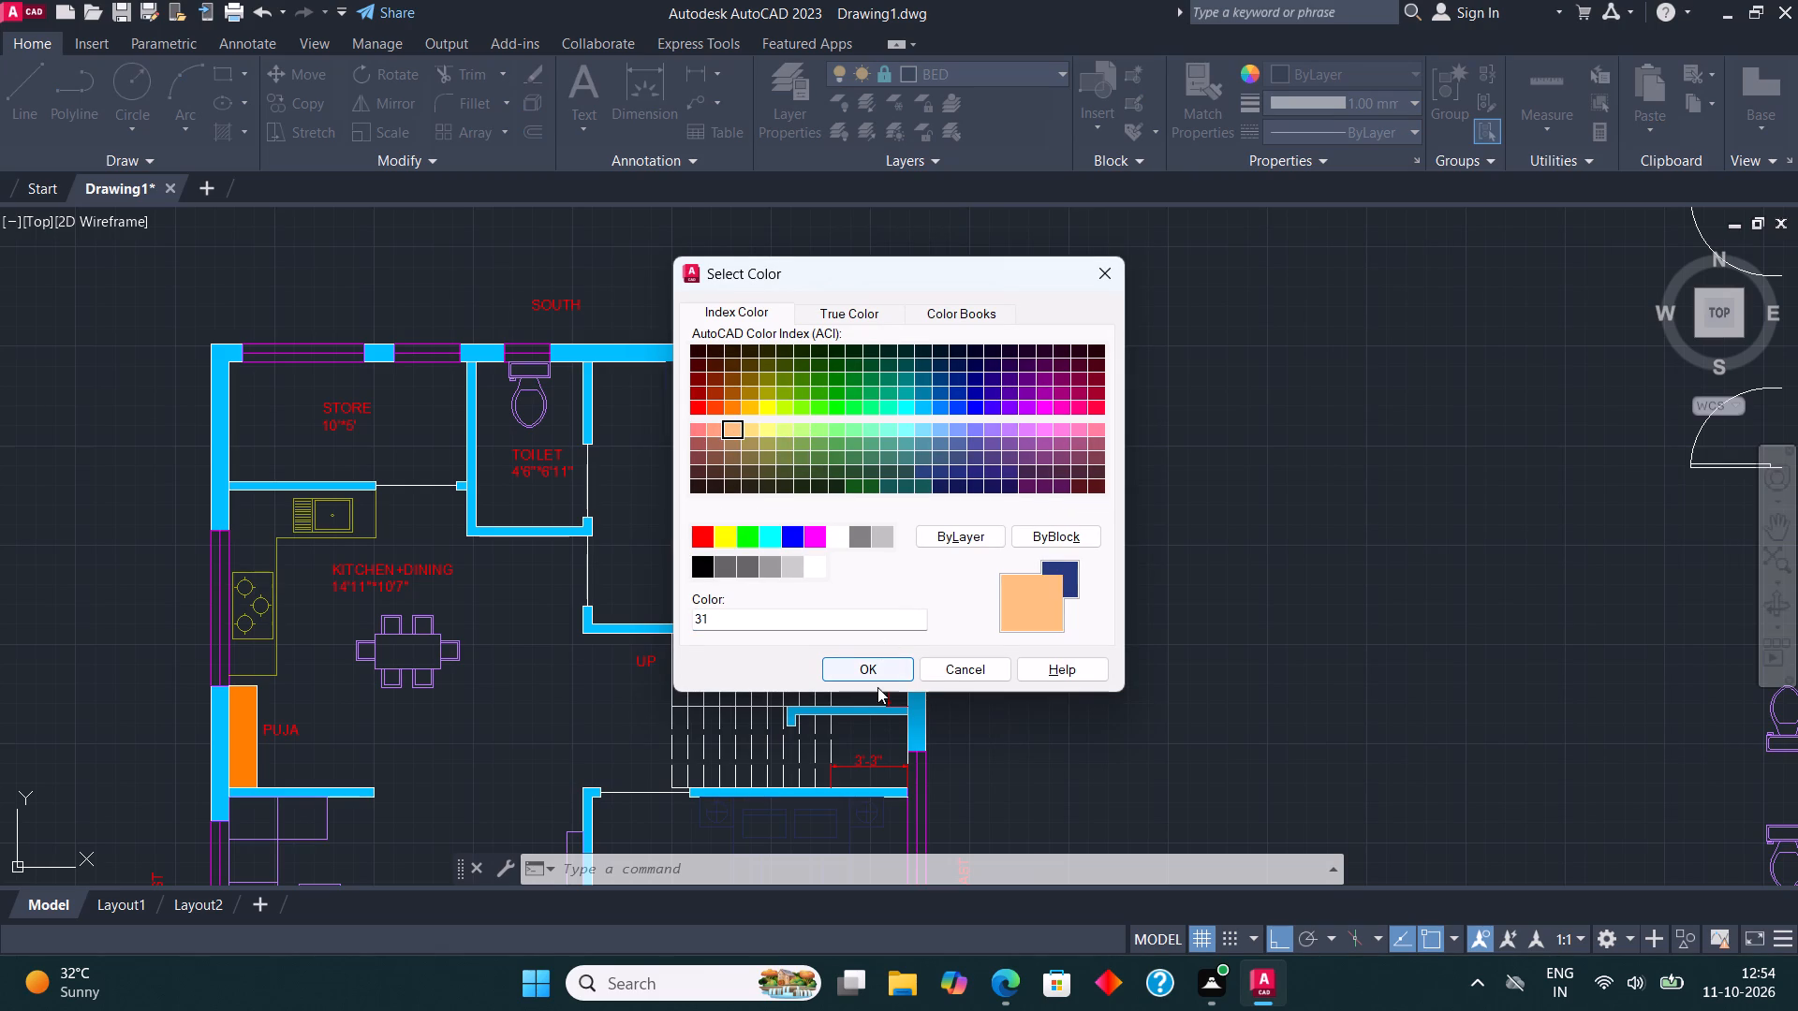
pyautogui.click(868, 668)
# Delete the spare door symbols and loose toilet fixtures lying outside the floor plan.
pyautogui.scroll(-1, 1038, 418)
pyautogui.moveTo(1040, 479); pyautogui.dragTo(1039, 476, button='middle')
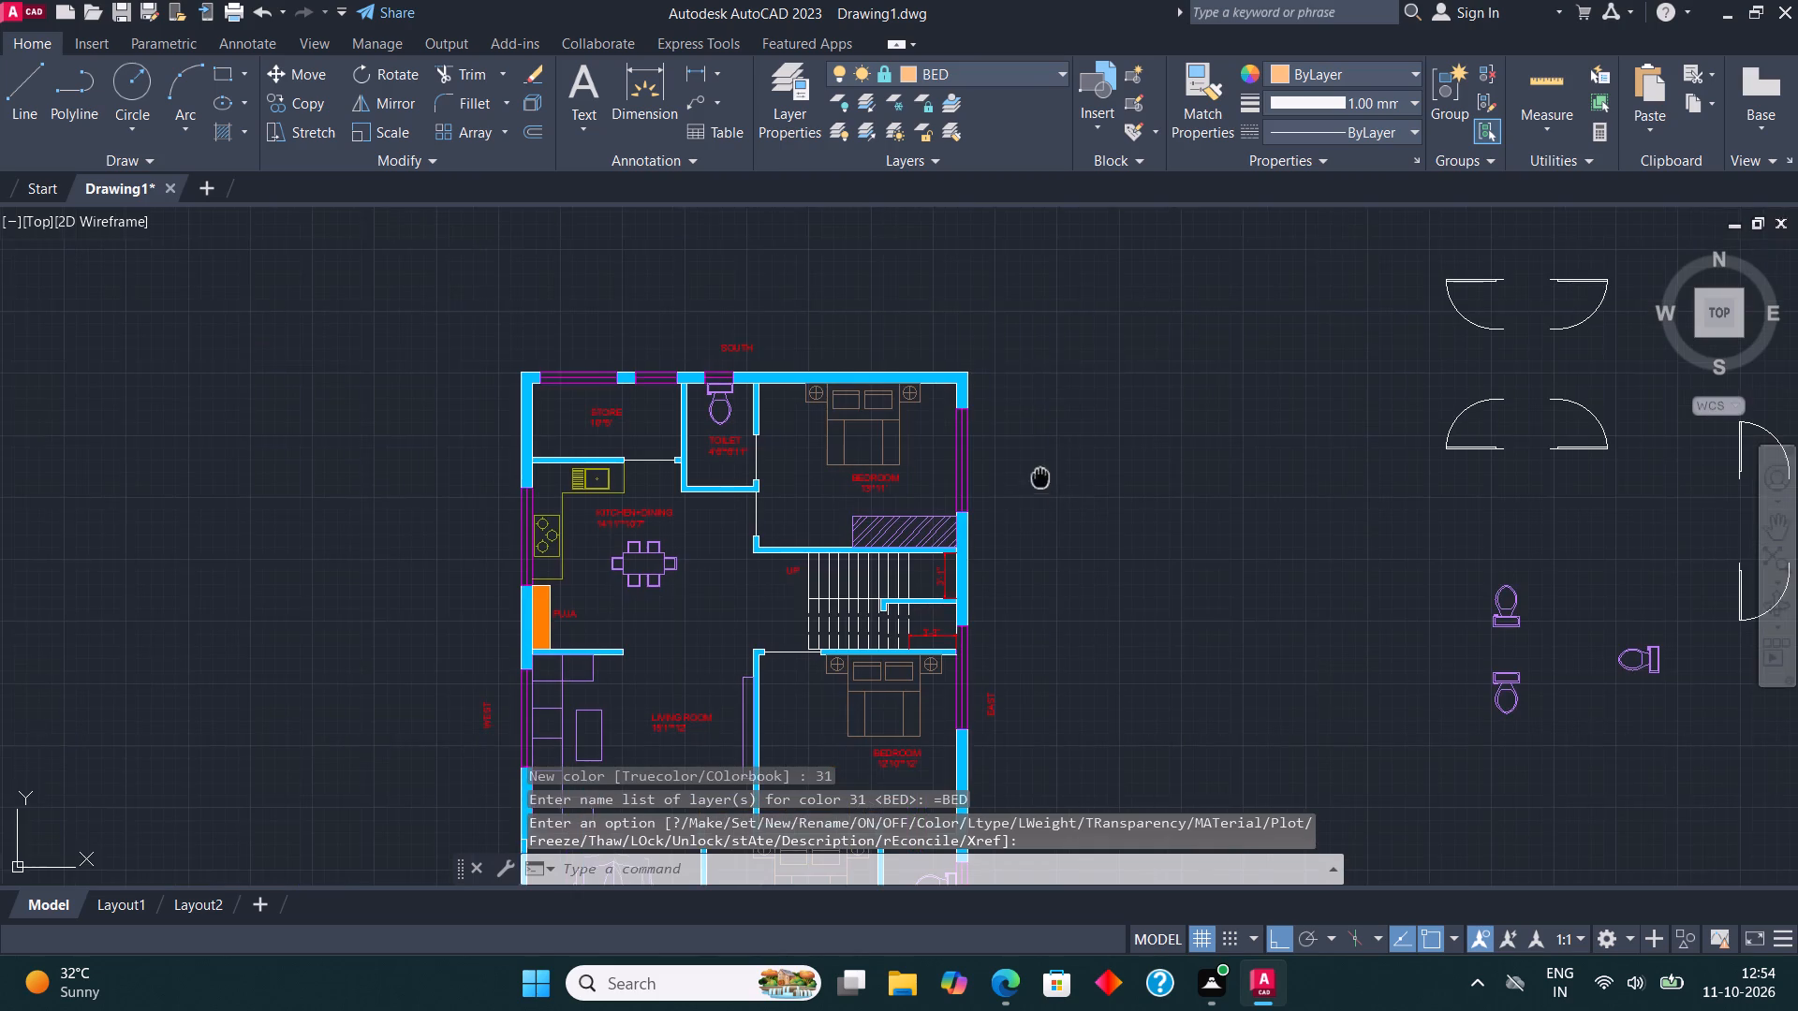
pyautogui.moveTo(1039, 476); pyautogui.dragTo(1027, 283, button='middle')
pyautogui.scroll(-1, 1027, 330)
pyautogui.moveTo(1030, 389); pyautogui.dragTo(976, 431, button='middle')
pyautogui.scroll(2, 857, 364)
pyautogui.moveTo(867, 373); pyautogui.dragTo(875, 531, button='middle')
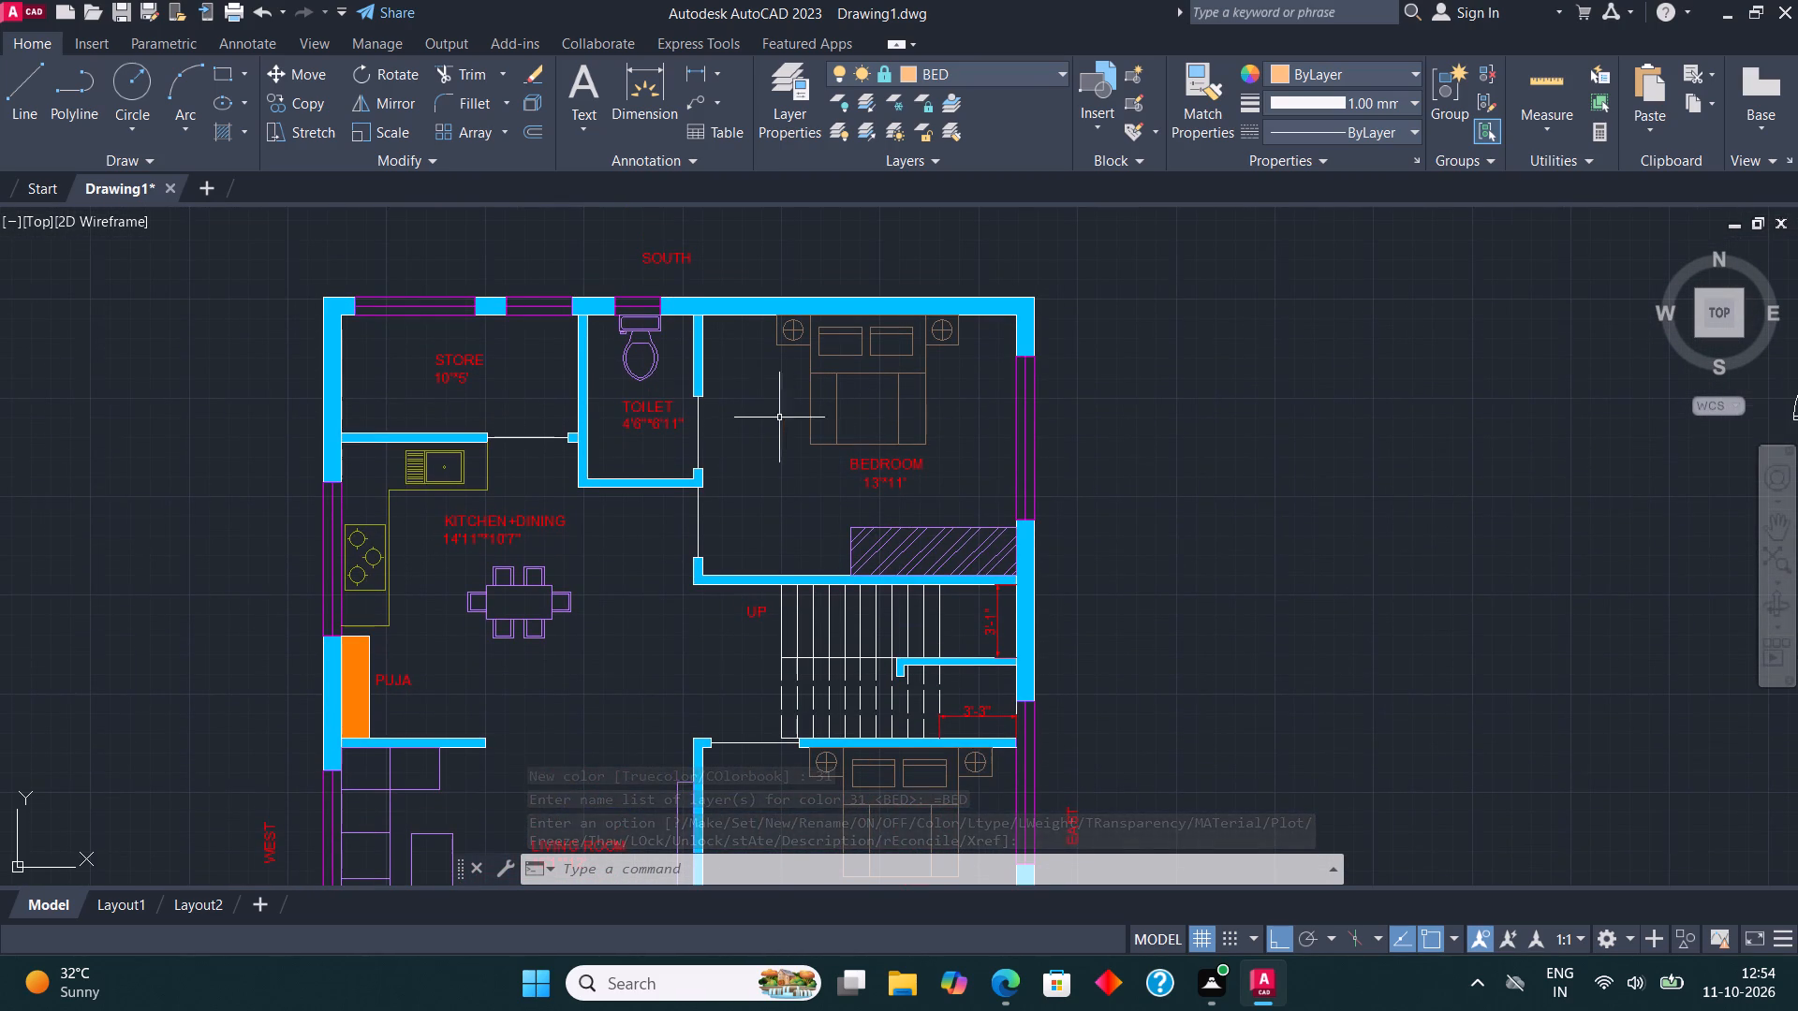
pyautogui.scroll(-3, 544, 465)
pyautogui.click(1096, 648)
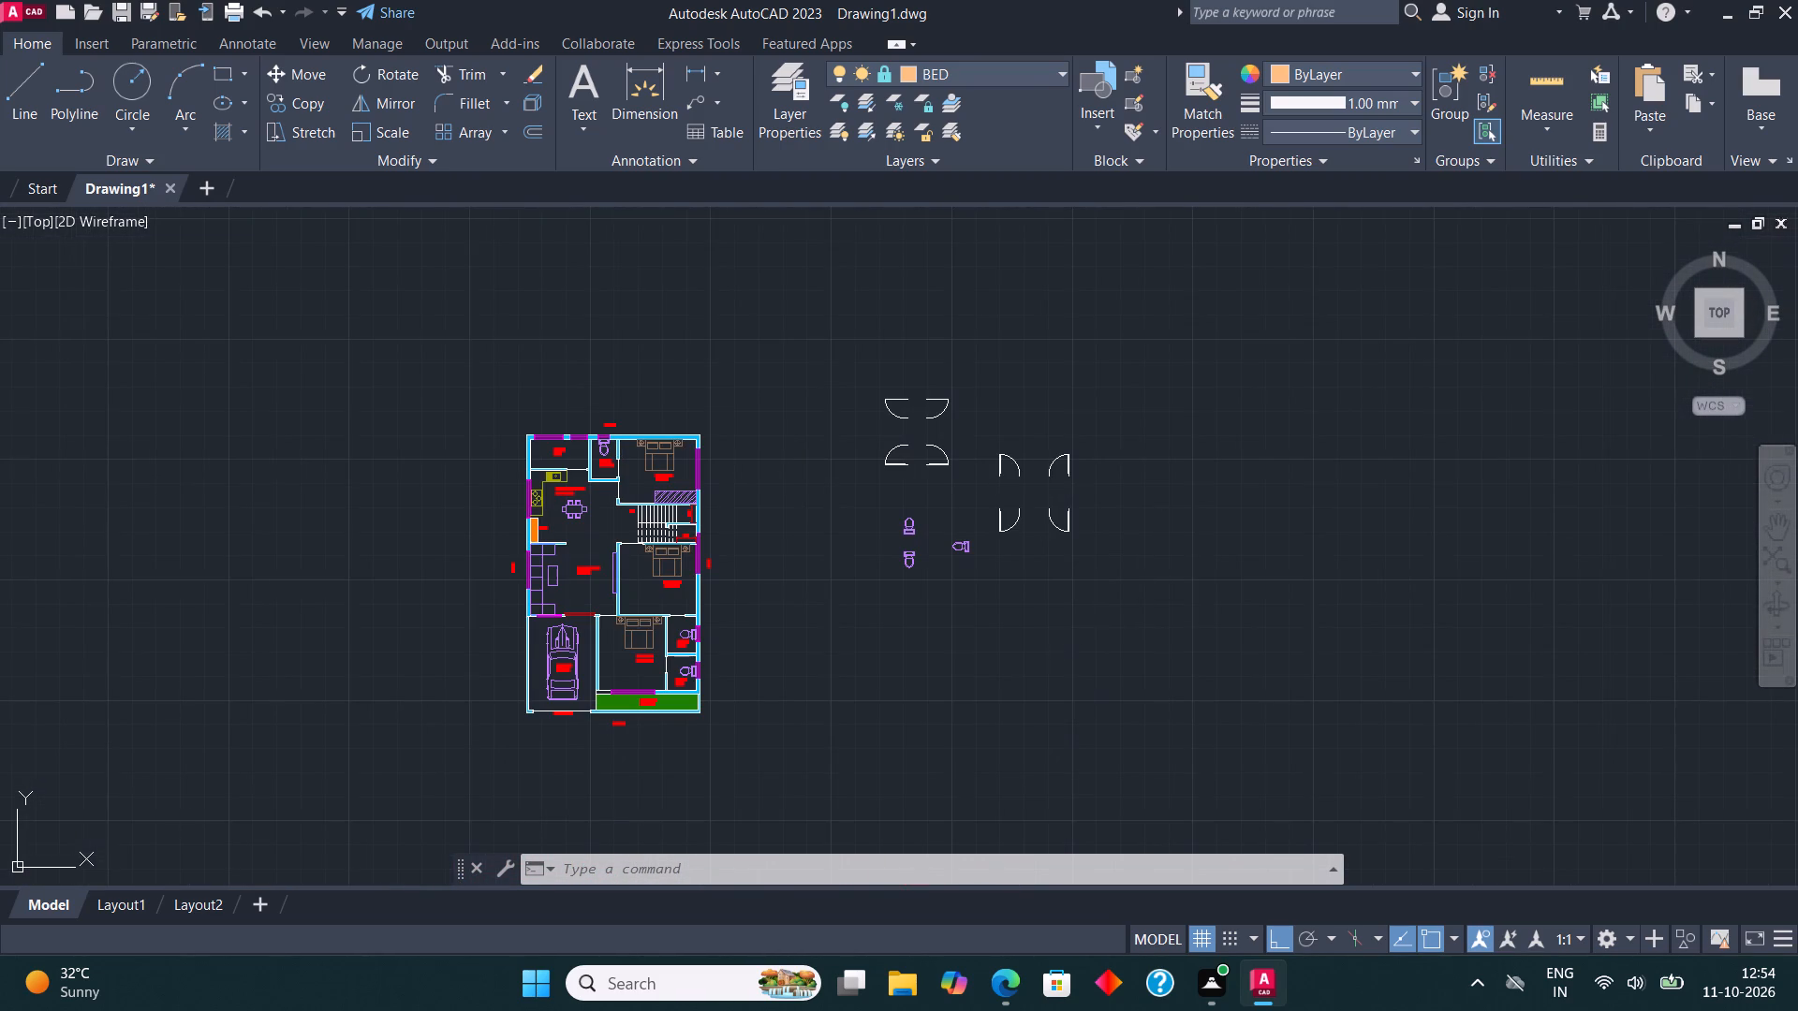
pyautogui.click(848, 324)
pyautogui.press('Delete')
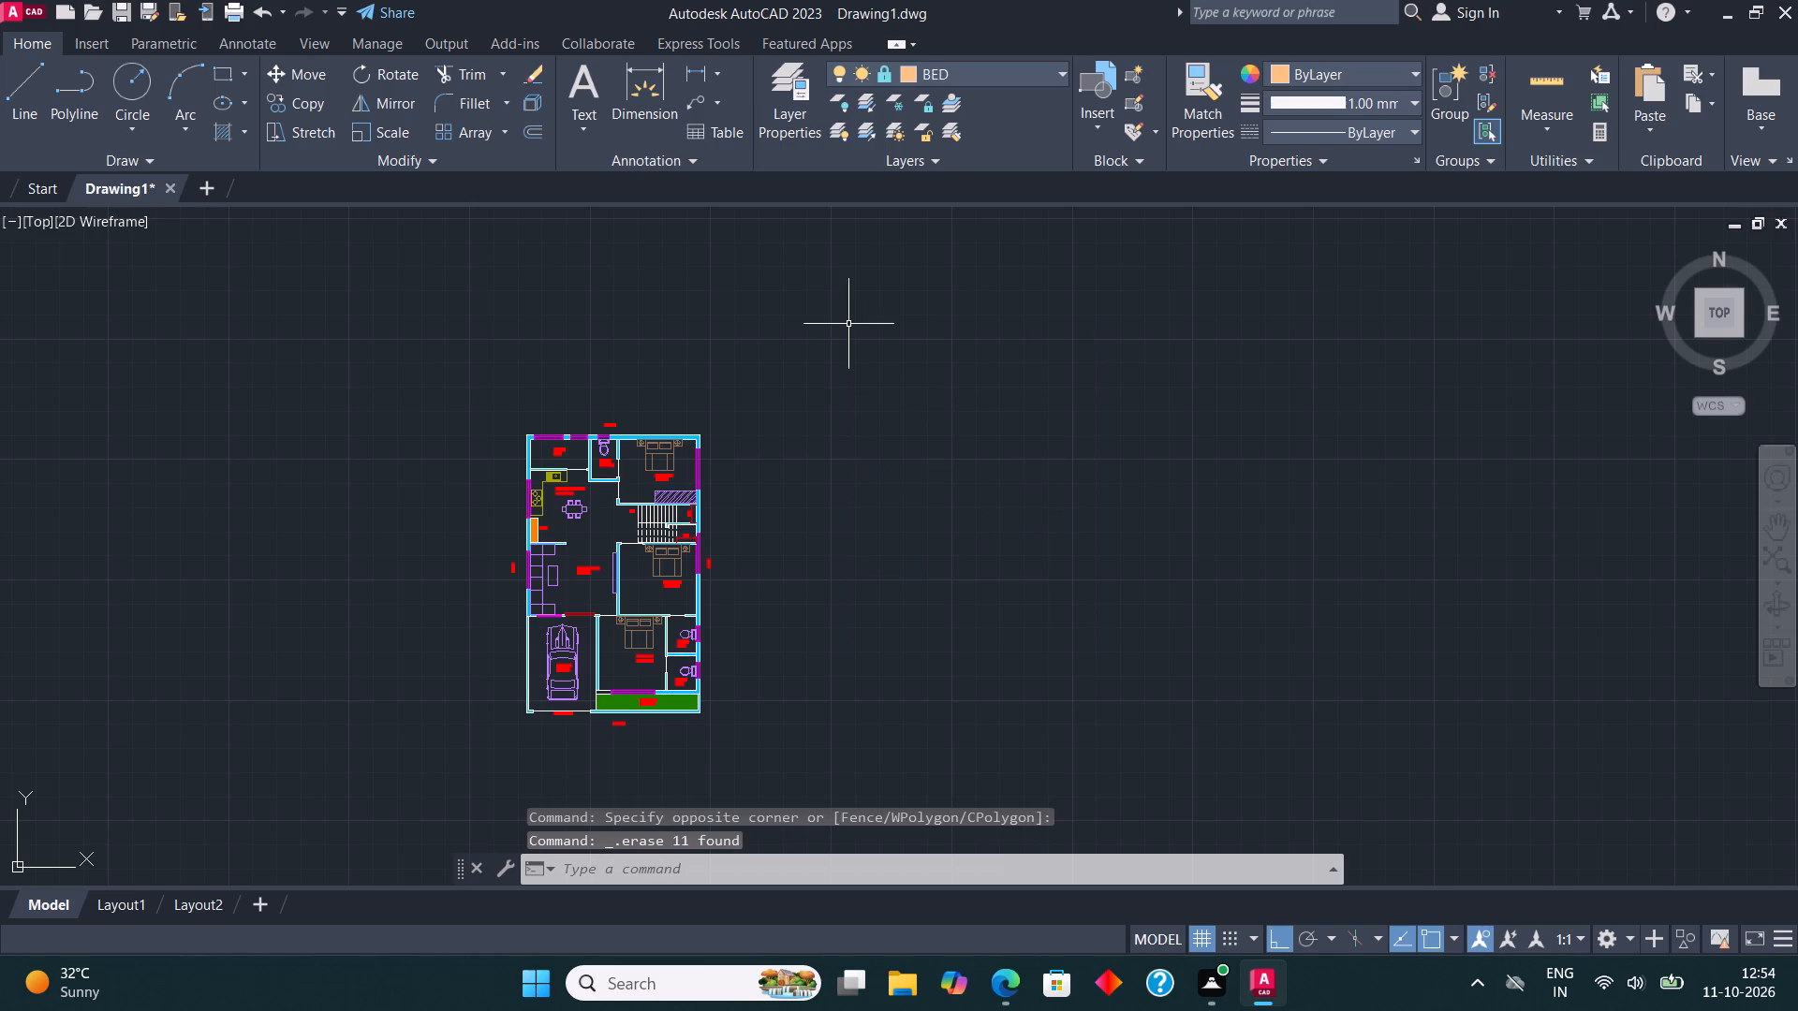
# Put all the staircase tread lines, both the solid upper flight and the dashed lower flight, on the KIT layer.
pyautogui.moveTo(555, 490); pyautogui.dragTo(847, 447, button='middle')
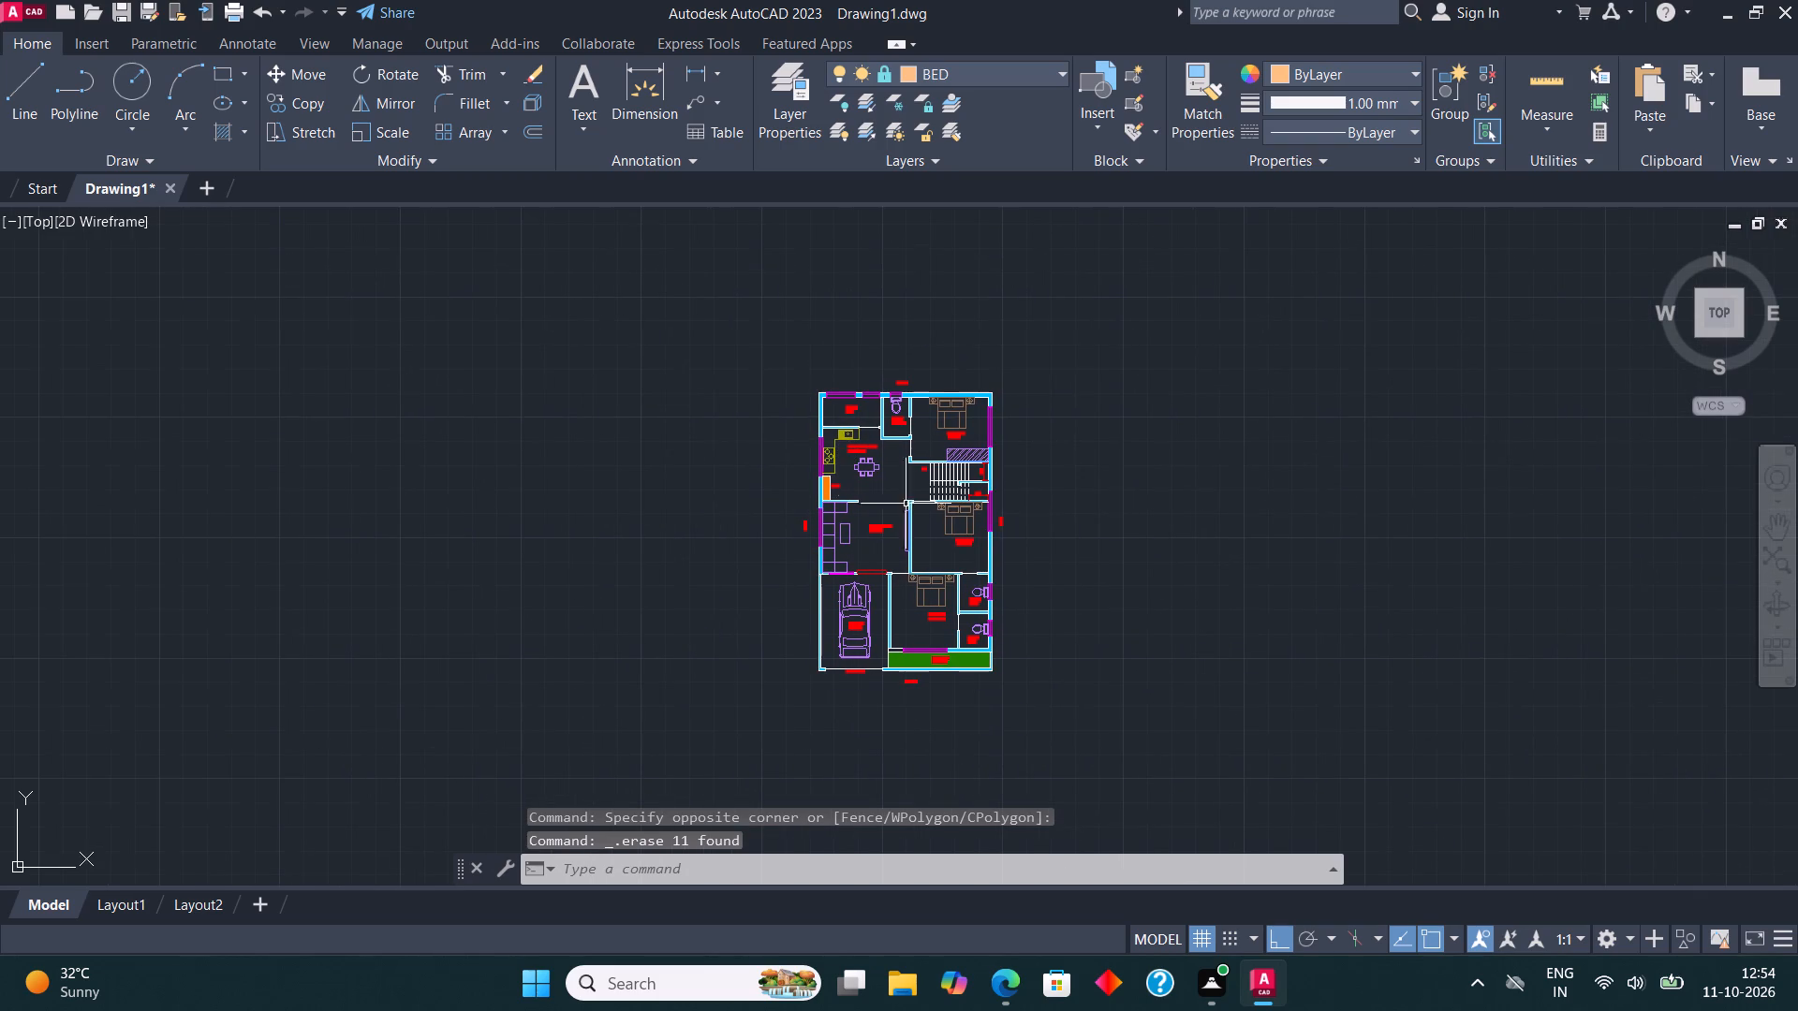
pyautogui.scroll(4, 987, 439)
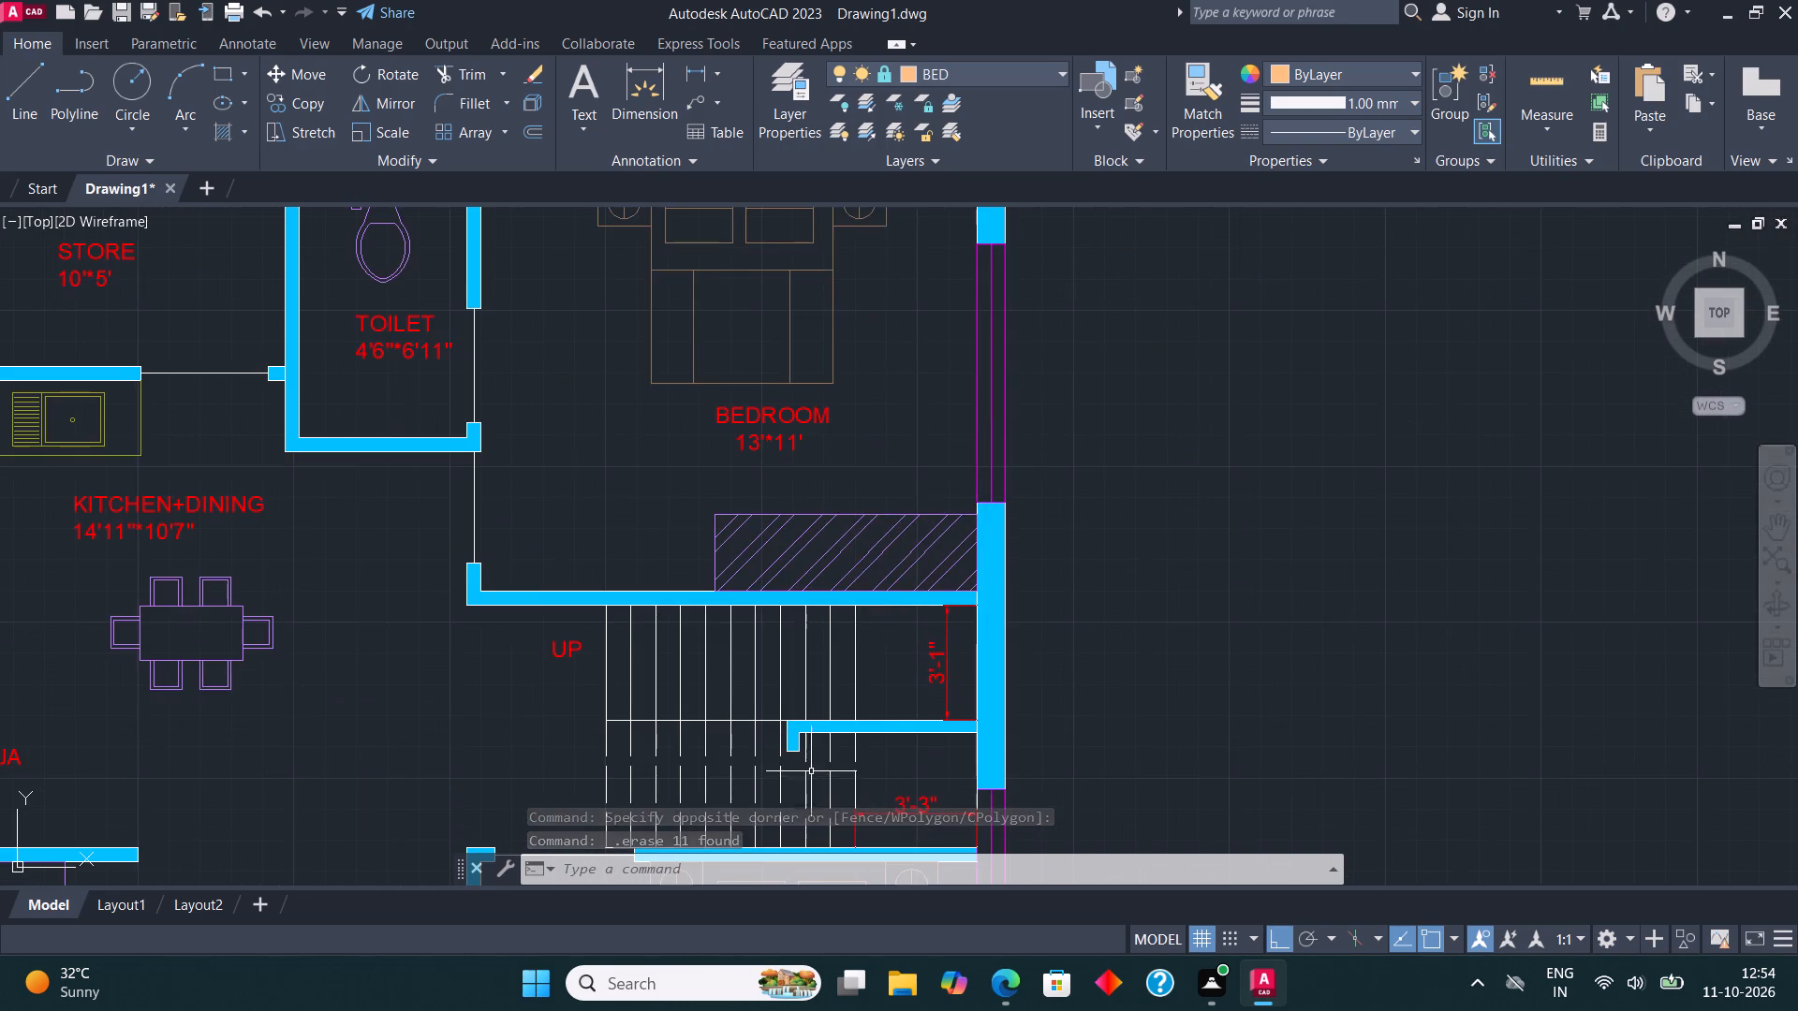
pyautogui.moveTo(811, 769); pyautogui.dragTo(849, 577, button='middle')
pyautogui.scroll(1, 848, 576)
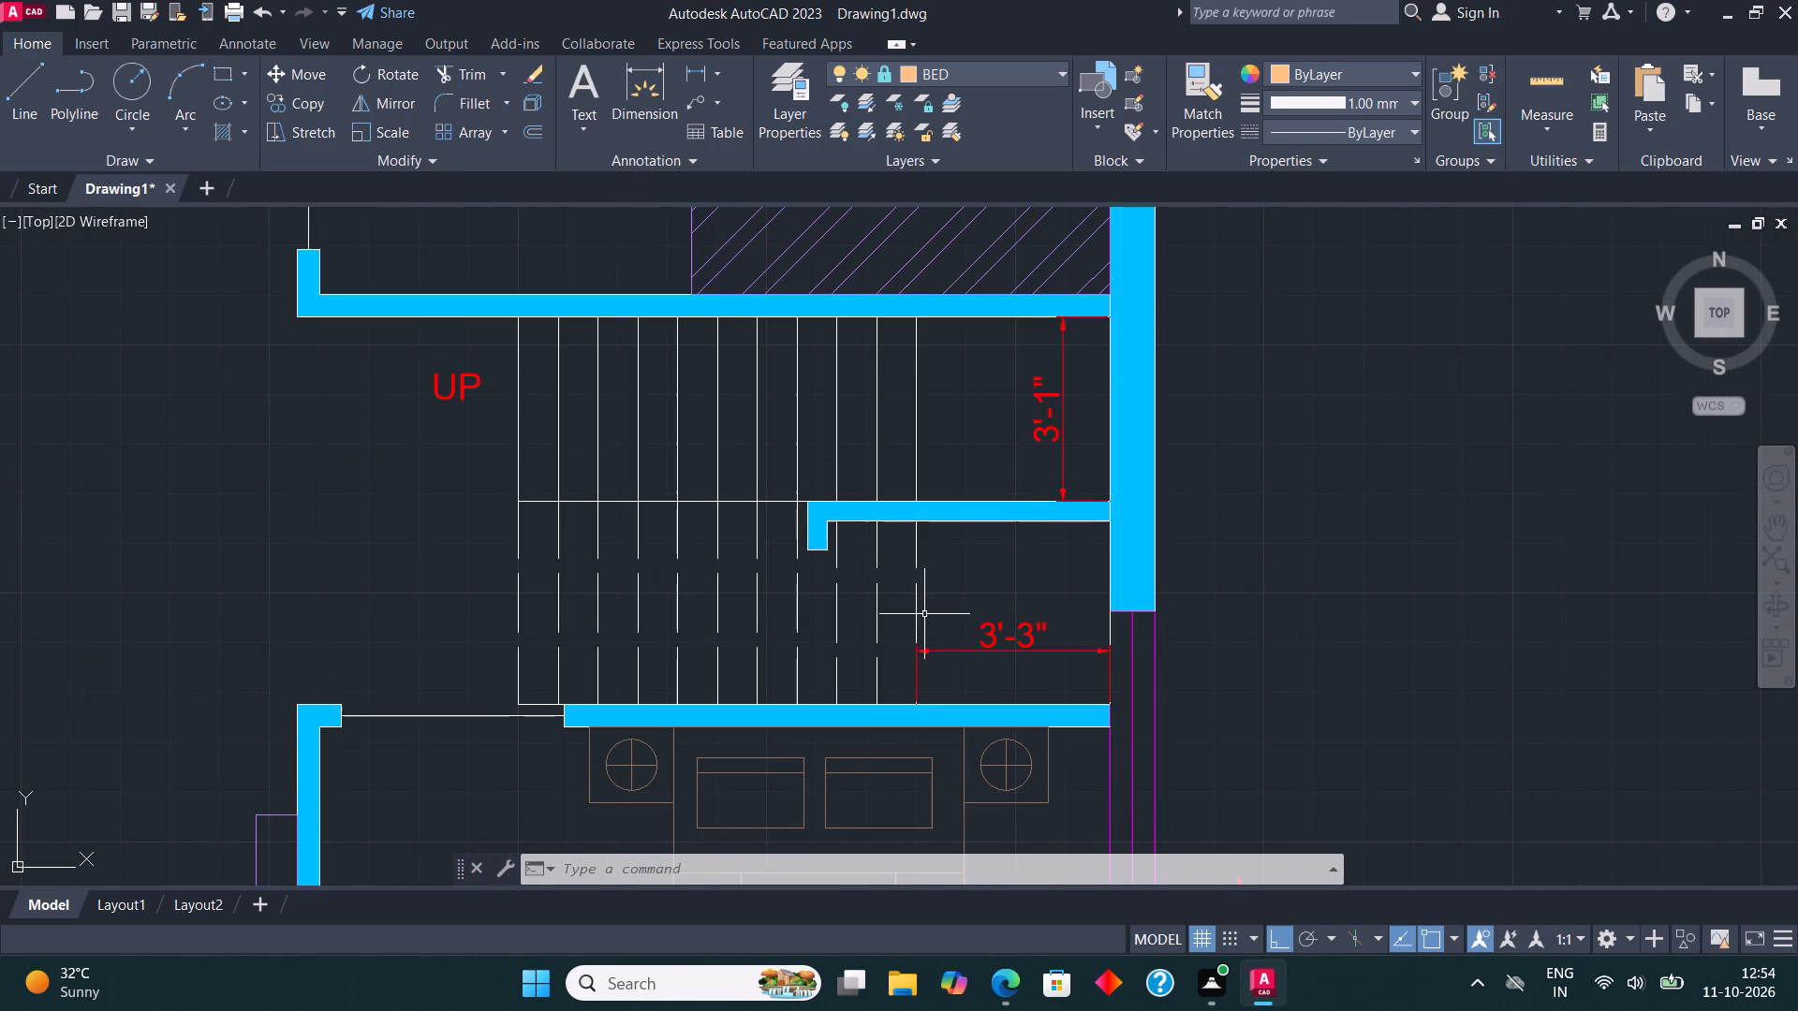
pyautogui.click(926, 625)
pyautogui.click(493, 632)
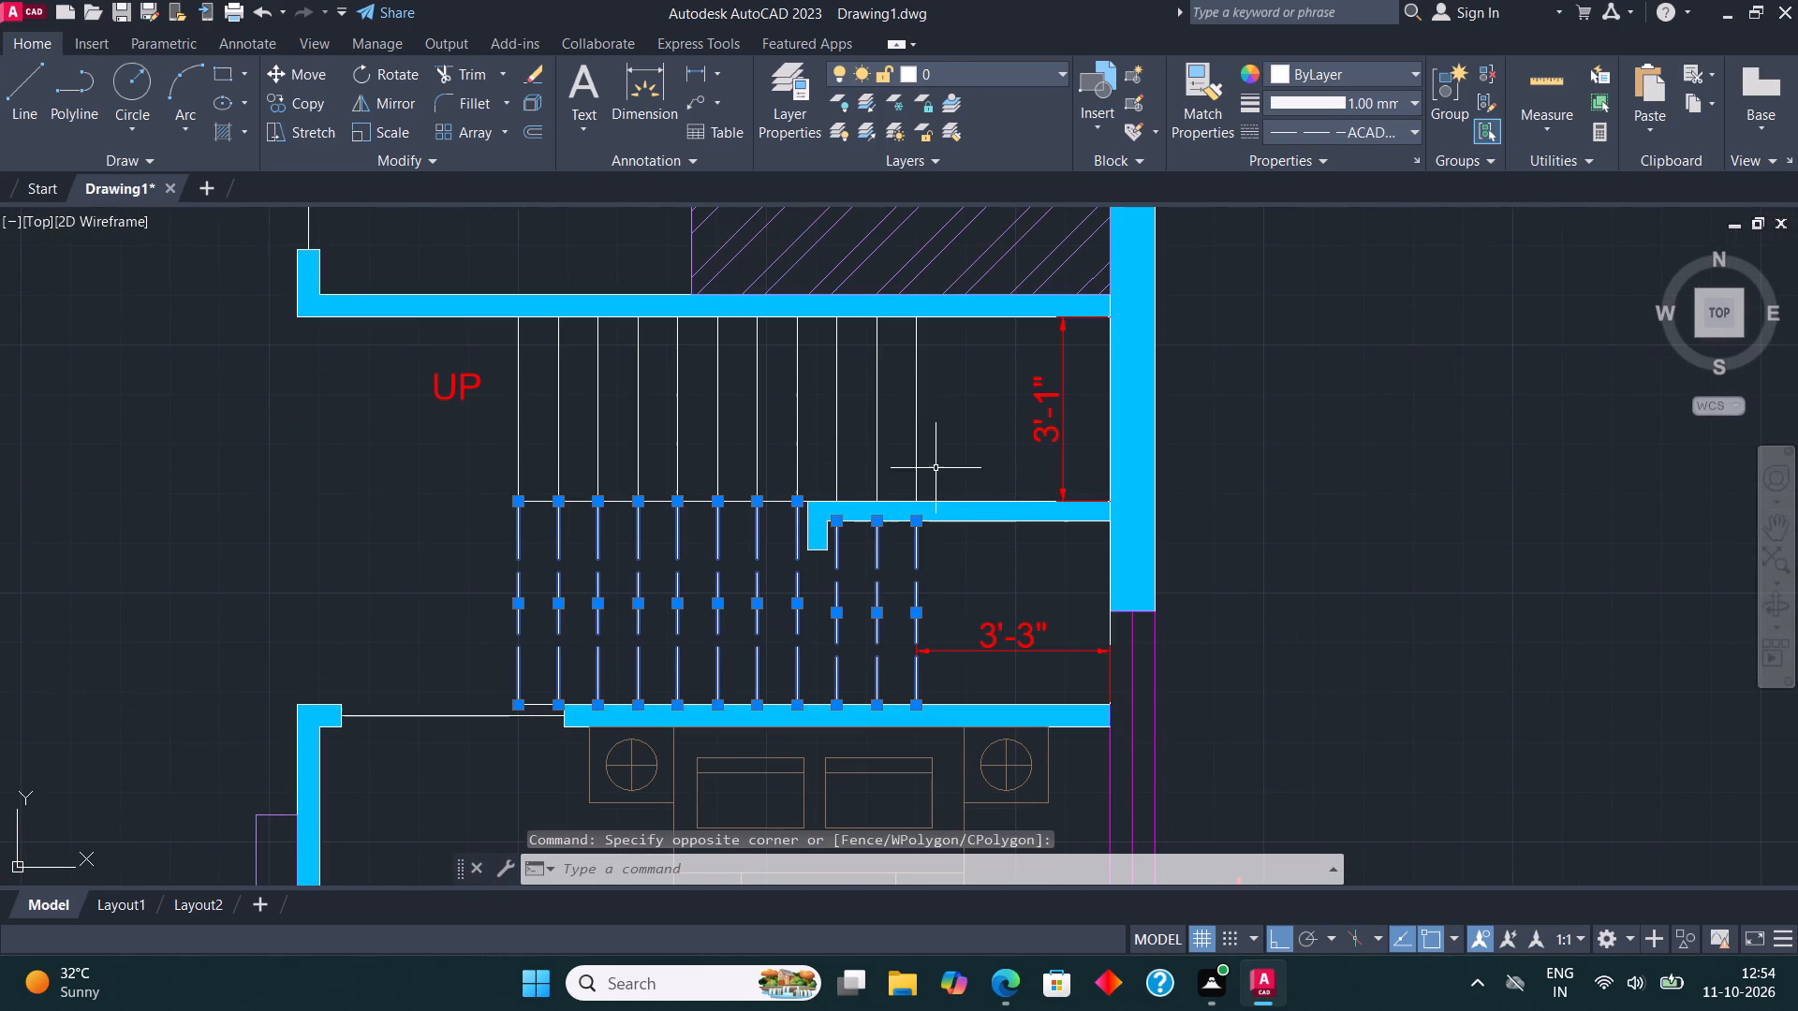
pyautogui.click(936, 466)
pyautogui.click(508, 445)
pyautogui.click(990, 77)
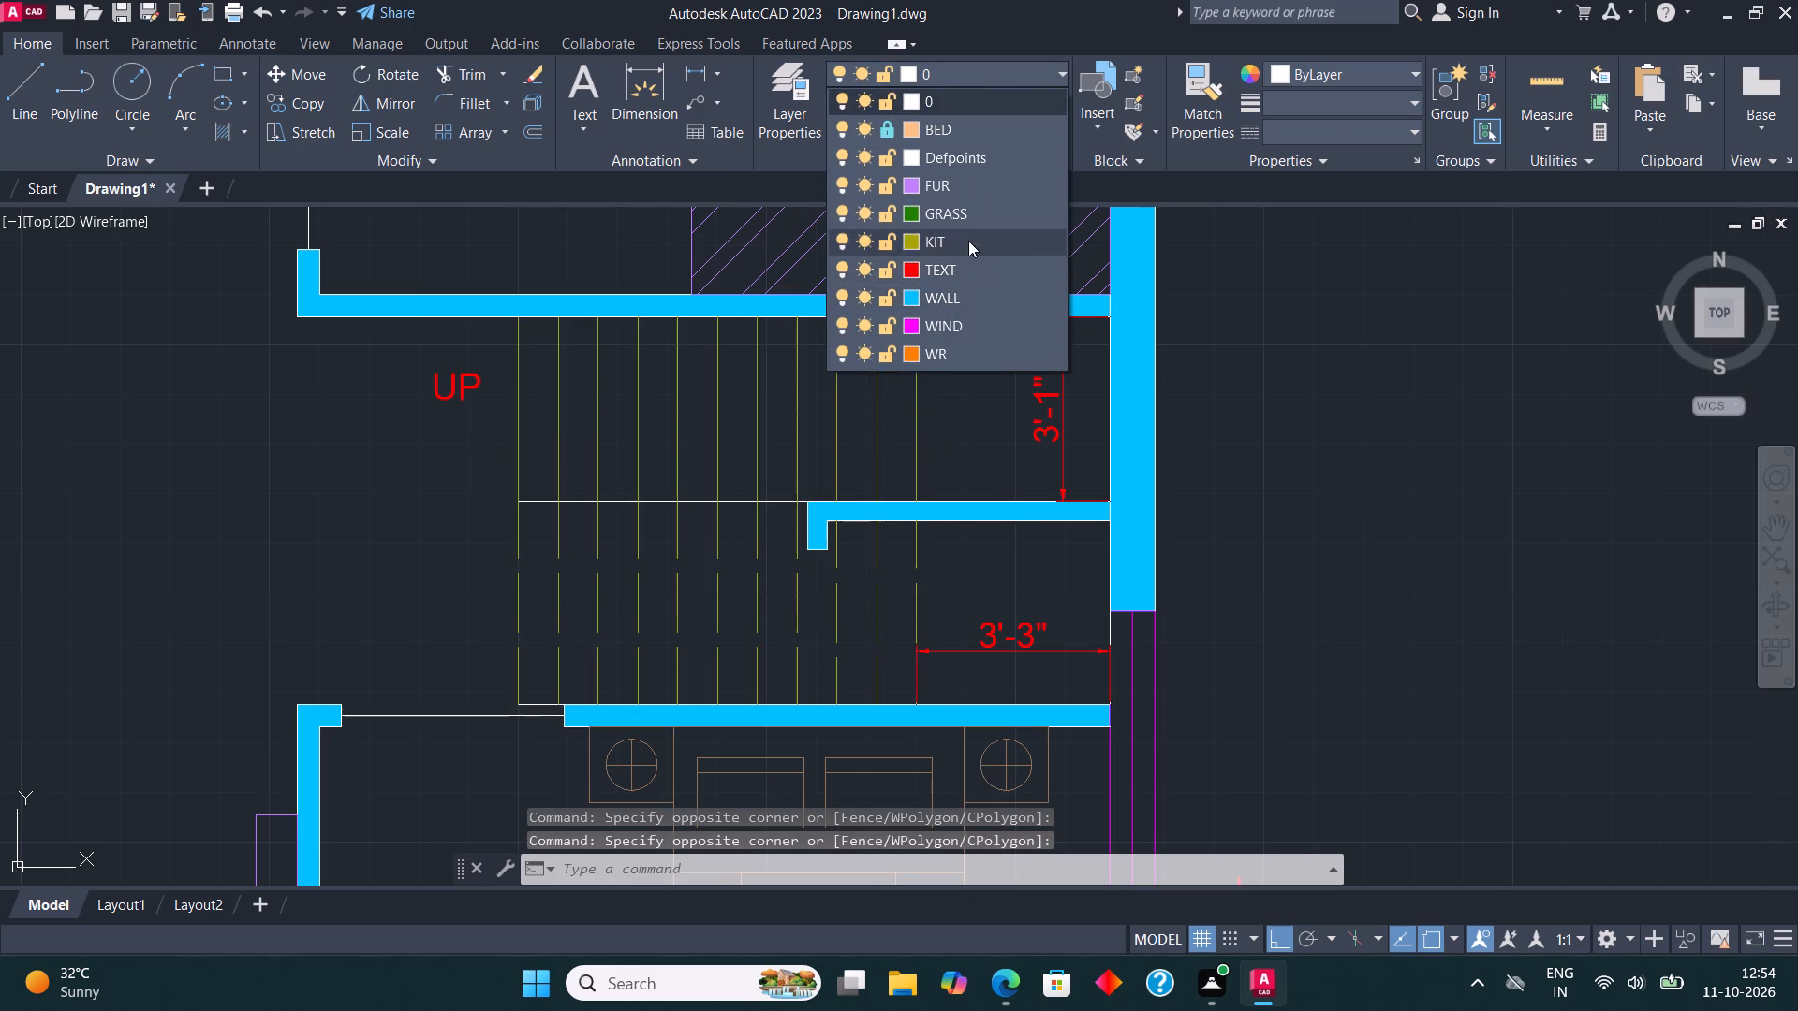
pyautogui.click(968, 241)
# Put the horizontal line dividing the two stair flights on the KIT layer as well.
pyautogui.scroll(-1, 981, 403)
pyautogui.scroll(1, 767, 438)
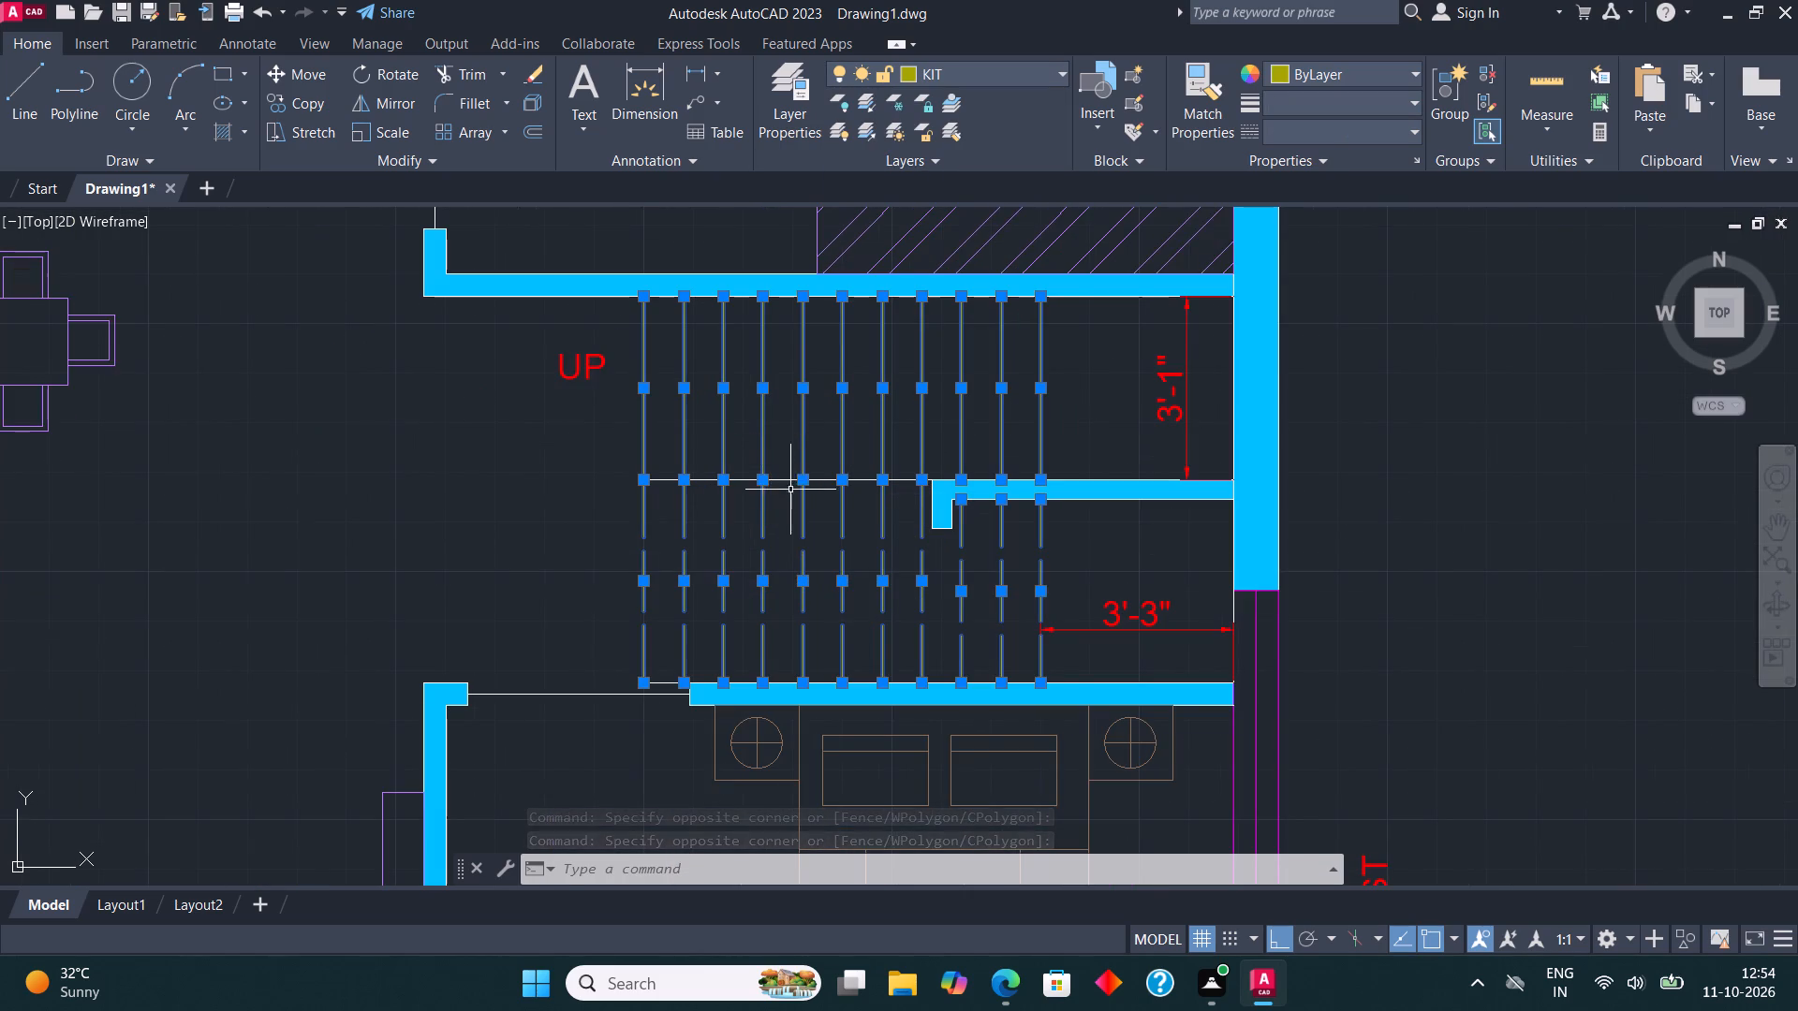
pyautogui.click(790, 490)
pyautogui.click(787, 468)
pyautogui.click(951, 81)
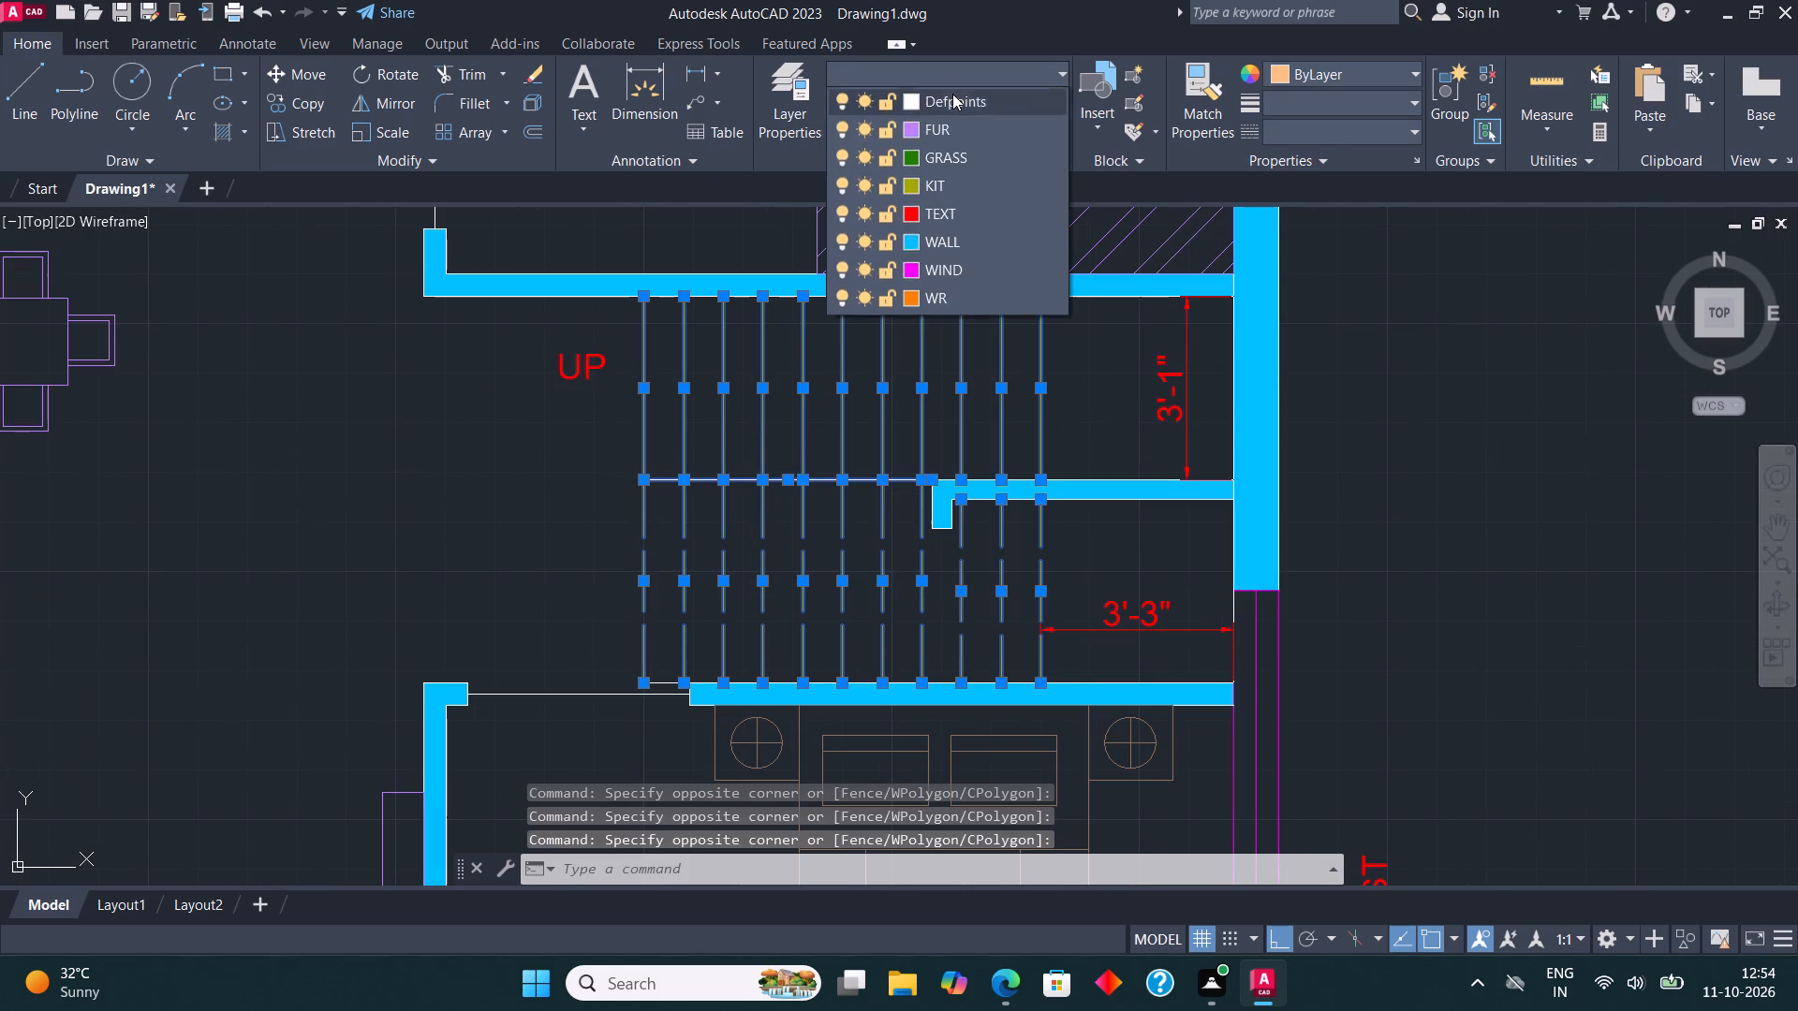
pyautogui.click(955, 234)
pyautogui.press('Escape')
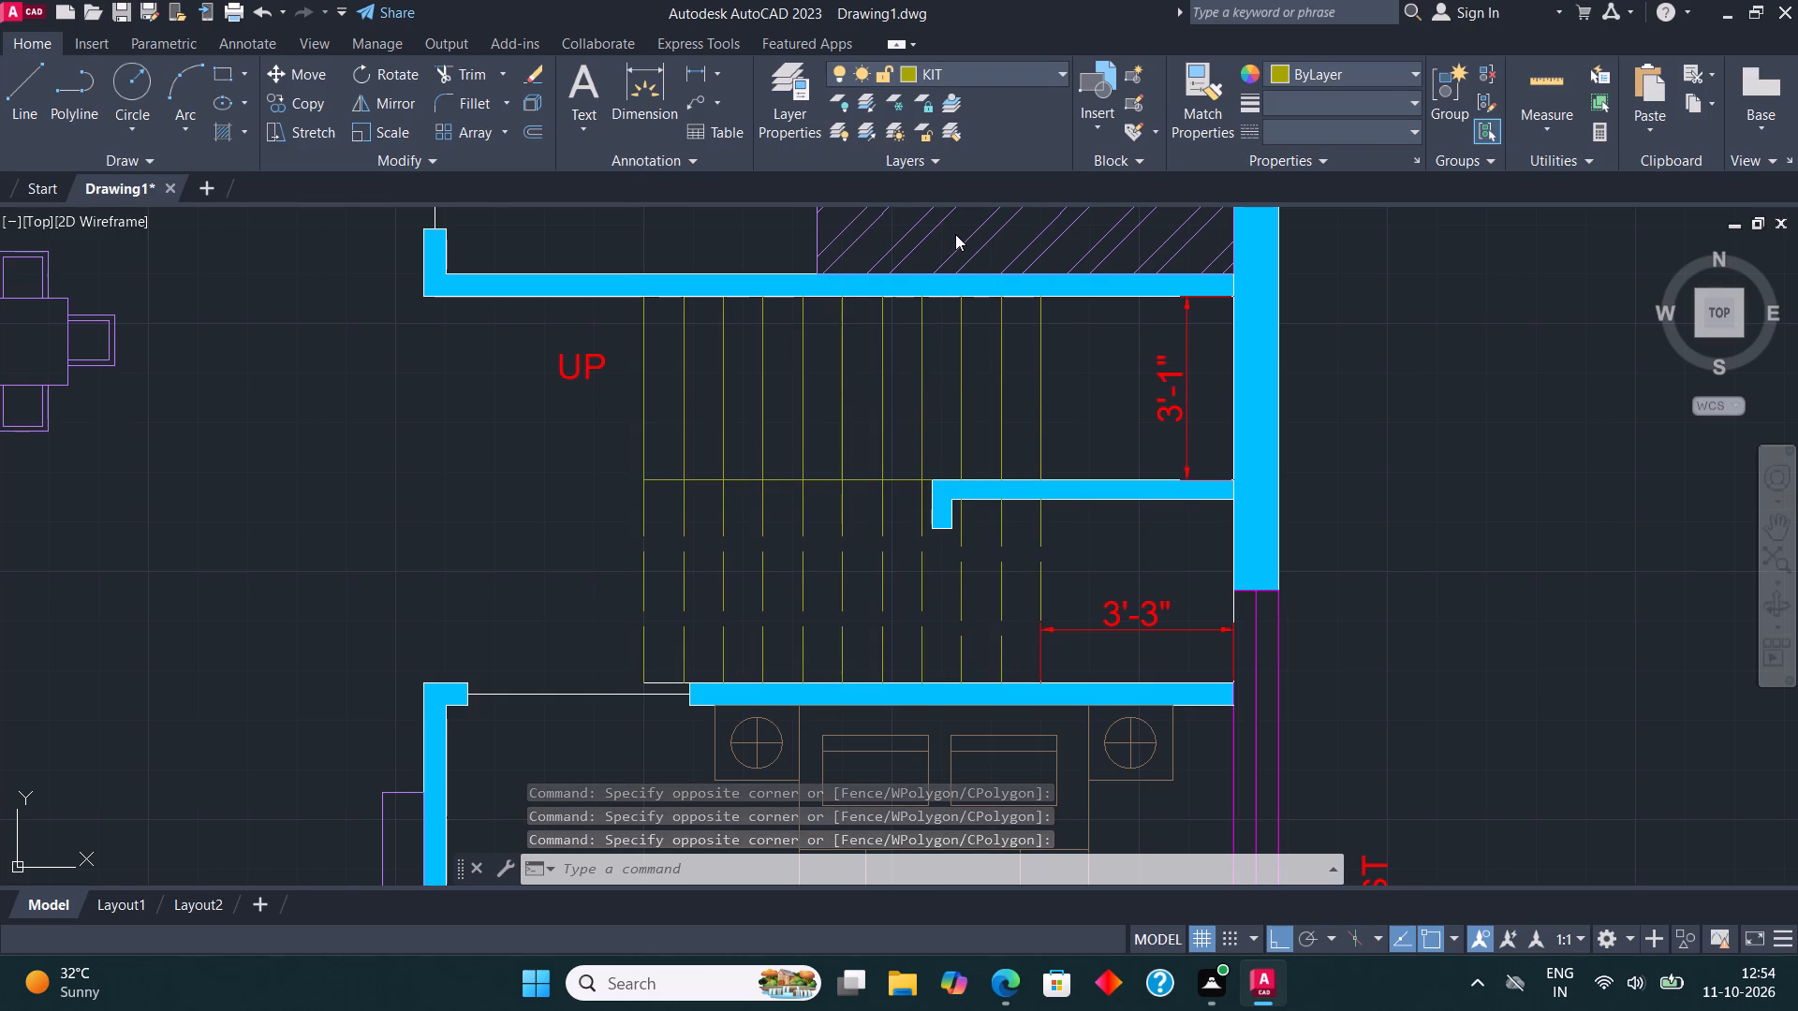
# Put the lines across the store, toilet and bedroom door openings and the main gate on the WALL layer.
pyautogui.scroll(-3, 799, 514)
pyautogui.moveTo(783, 495); pyautogui.dragTo(792, 439, button='middle')
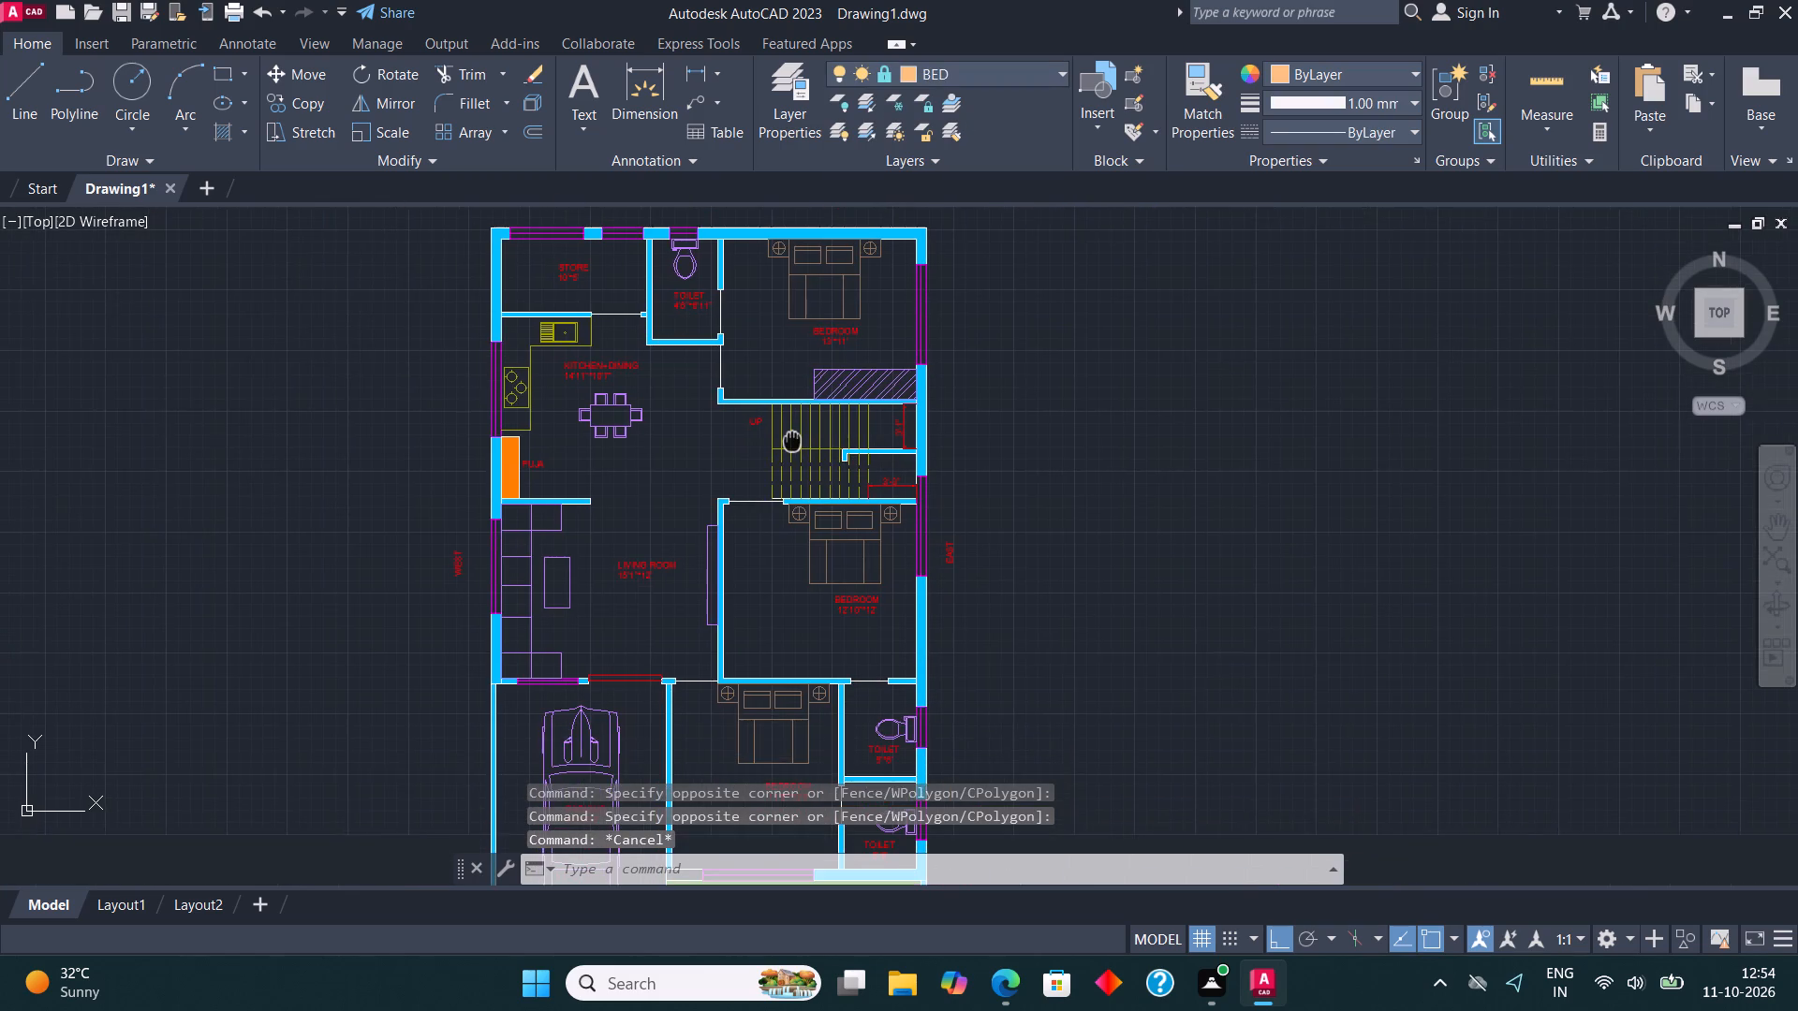
pyautogui.moveTo(792, 439); pyautogui.dragTo(809, 570, button='middle')
pyautogui.scroll(3, 628, 442)
pyautogui.moveTo(626, 436); pyautogui.dragTo(626, 457)
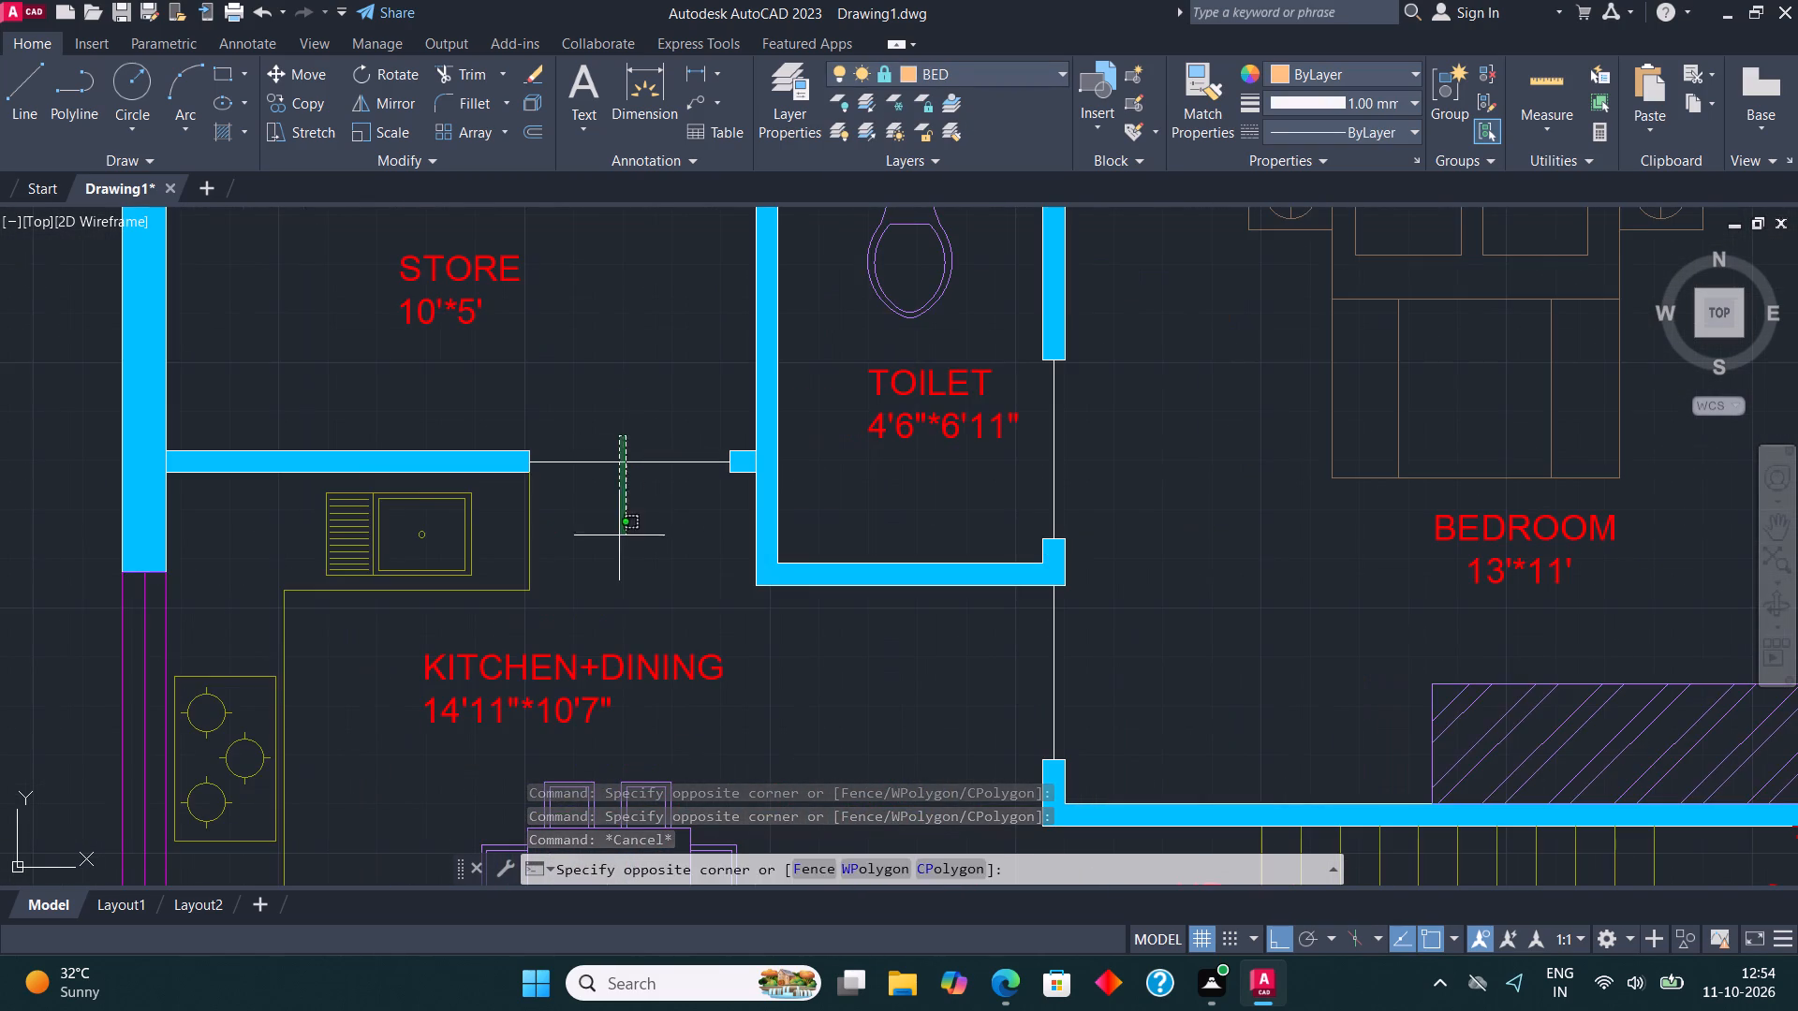
pyautogui.click(619, 536)
pyautogui.moveTo(1166, 447); pyautogui.dragTo(1132, 447)
pyautogui.click(983, 466)
pyautogui.moveTo(1114, 681); pyautogui.dragTo(1093, 671)
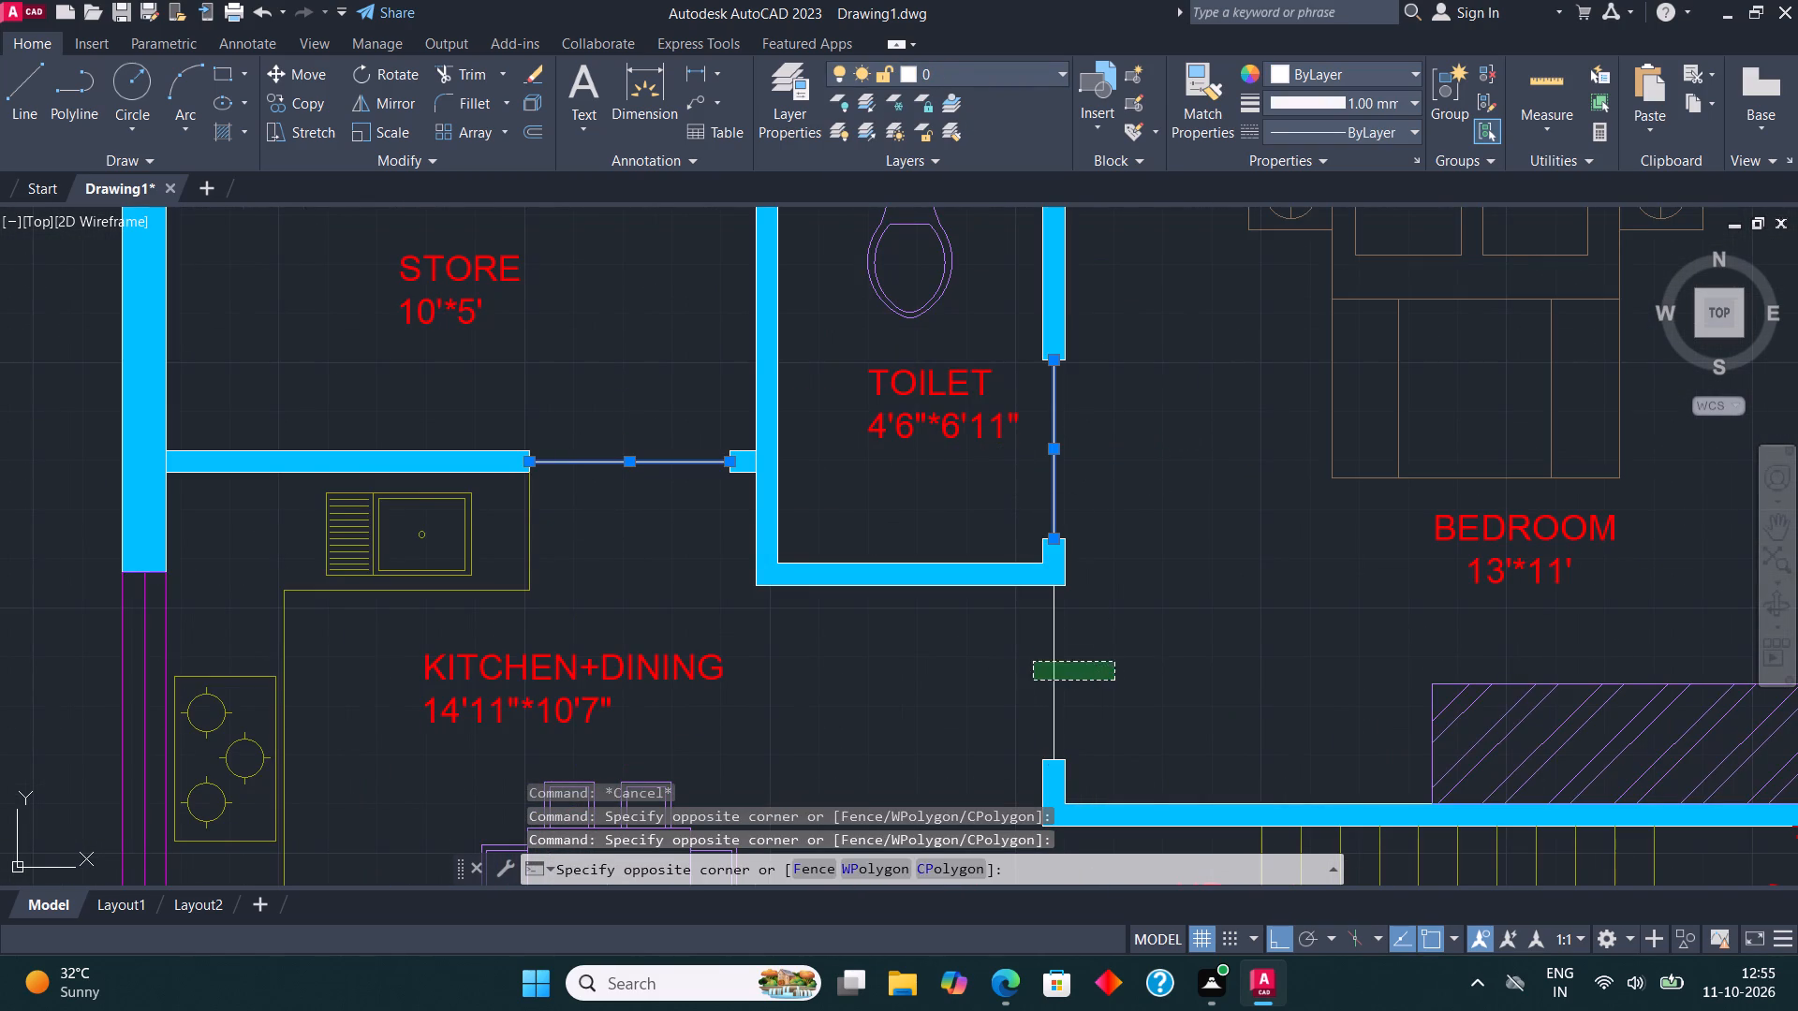
pyautogui.click(1033, 662)
pyautogui.scroll(-4, 1028, 452)
pyautogui.scroll(3, 1073, 572)
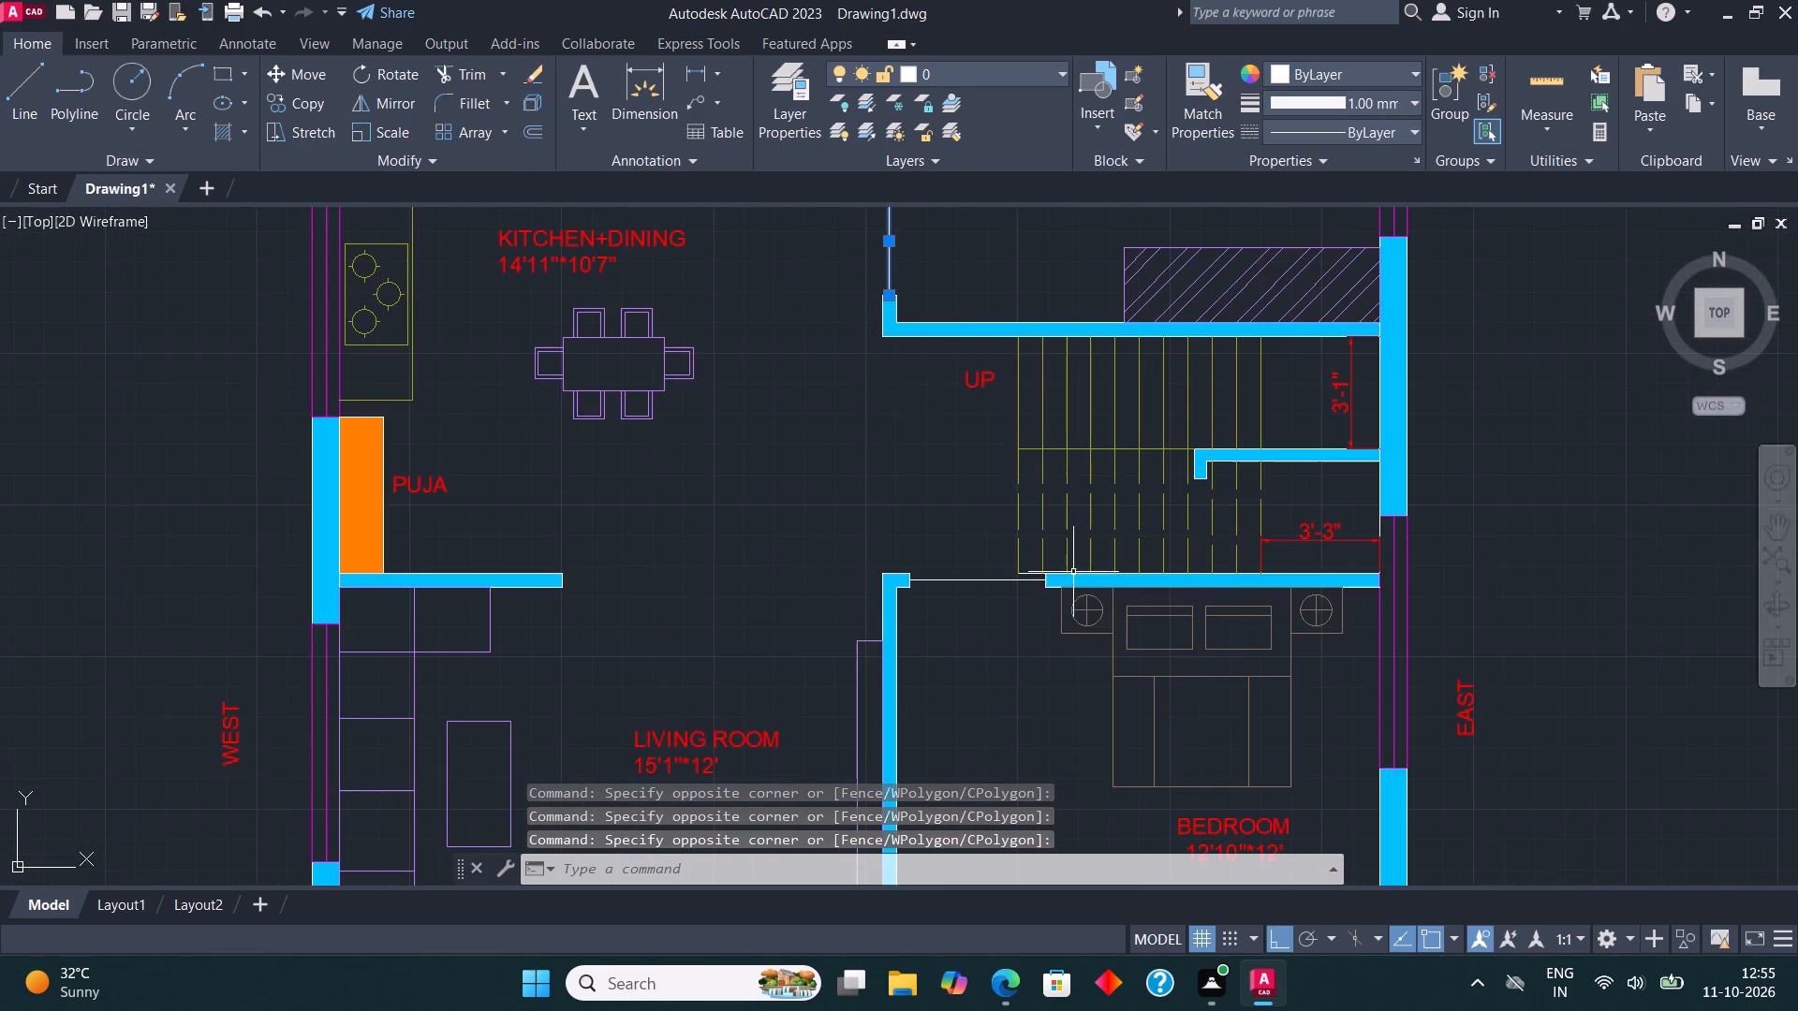
pyautogui.moveTo(977, 568); pyautogui.dragTo(975, 579)
pyautogui.click(974, 623)
pyautogui.scroll(-3, 813, 406)
pyautogui.scroll(1, 800, 584)
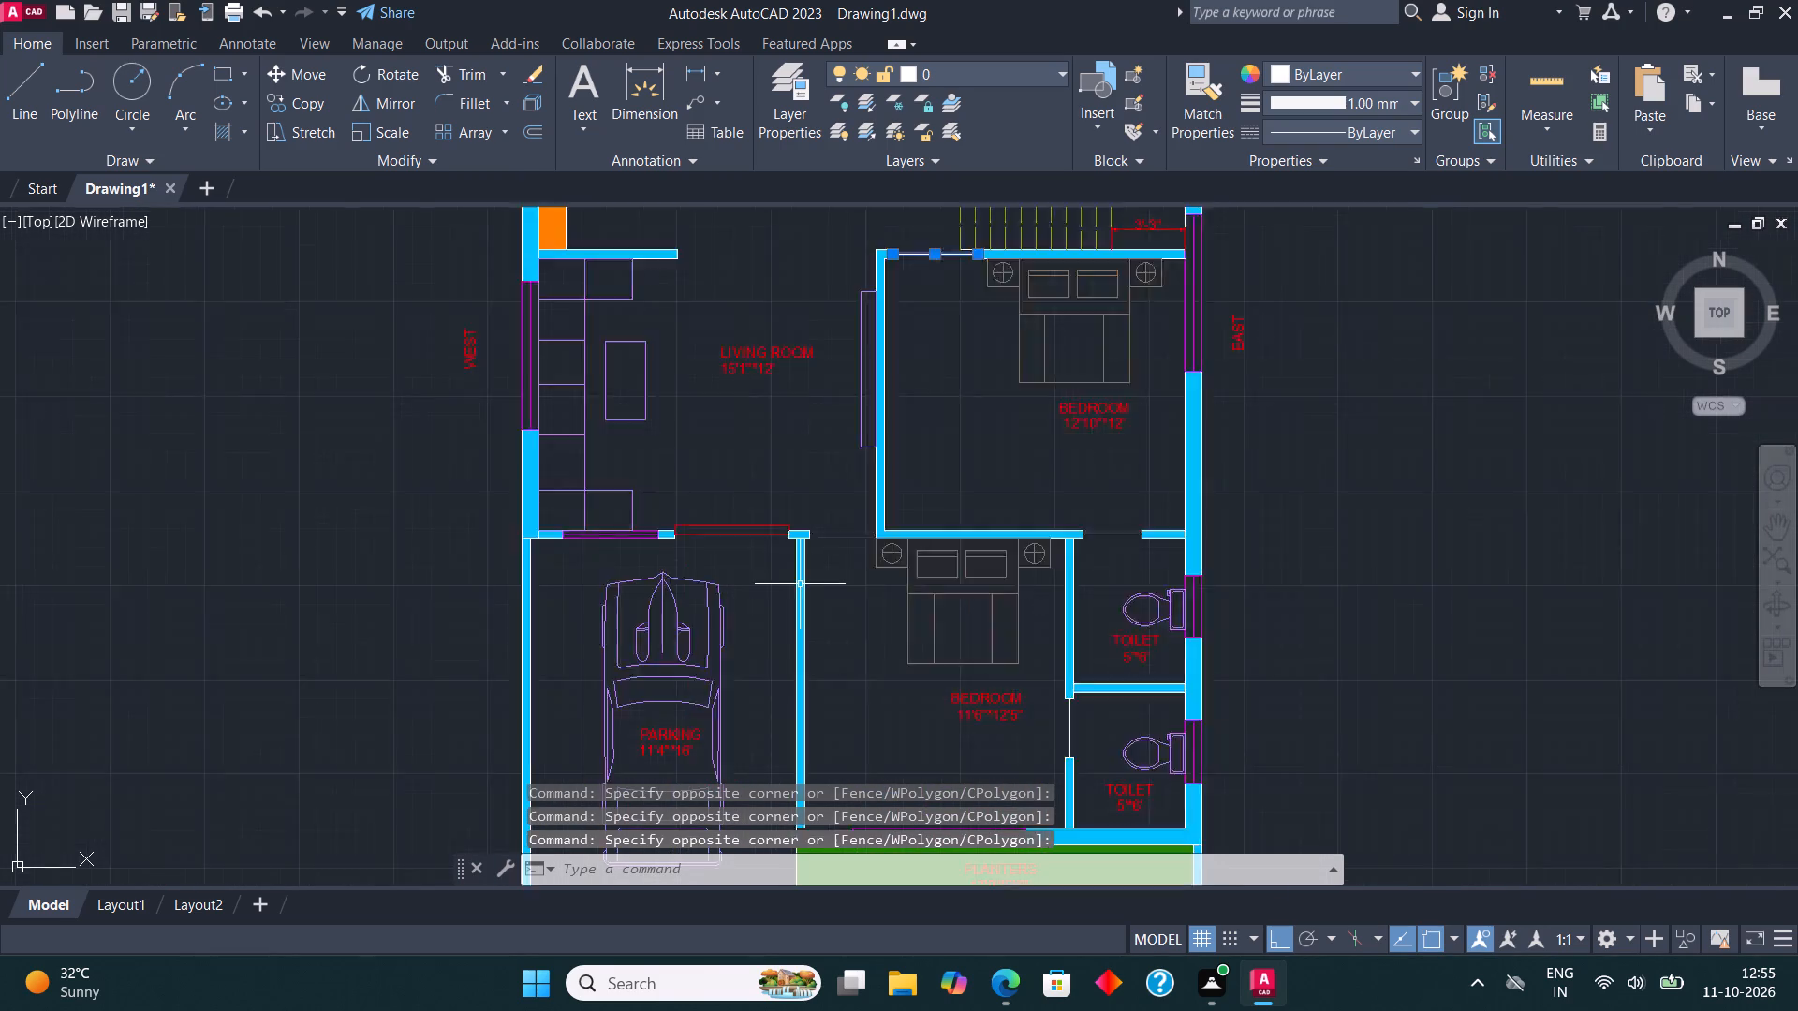
pyautogui.scroll(2, 800, 584)
pyautogui.moveTo(855, 497); pyautogui.dragTo(855, 523)
pyautogui.click(855, 532)
pyautogui.moveTo(1331, 480); pyautogui.dragTo(1330, 490)
pyautogui.click(1322, 535)
pyautogui.moveTo(1242, 811); pyautogui.dragTo(1229, 801)
pyautogui.click(1198, 782)
pyautogui.scroll(-3, 1126, 459)
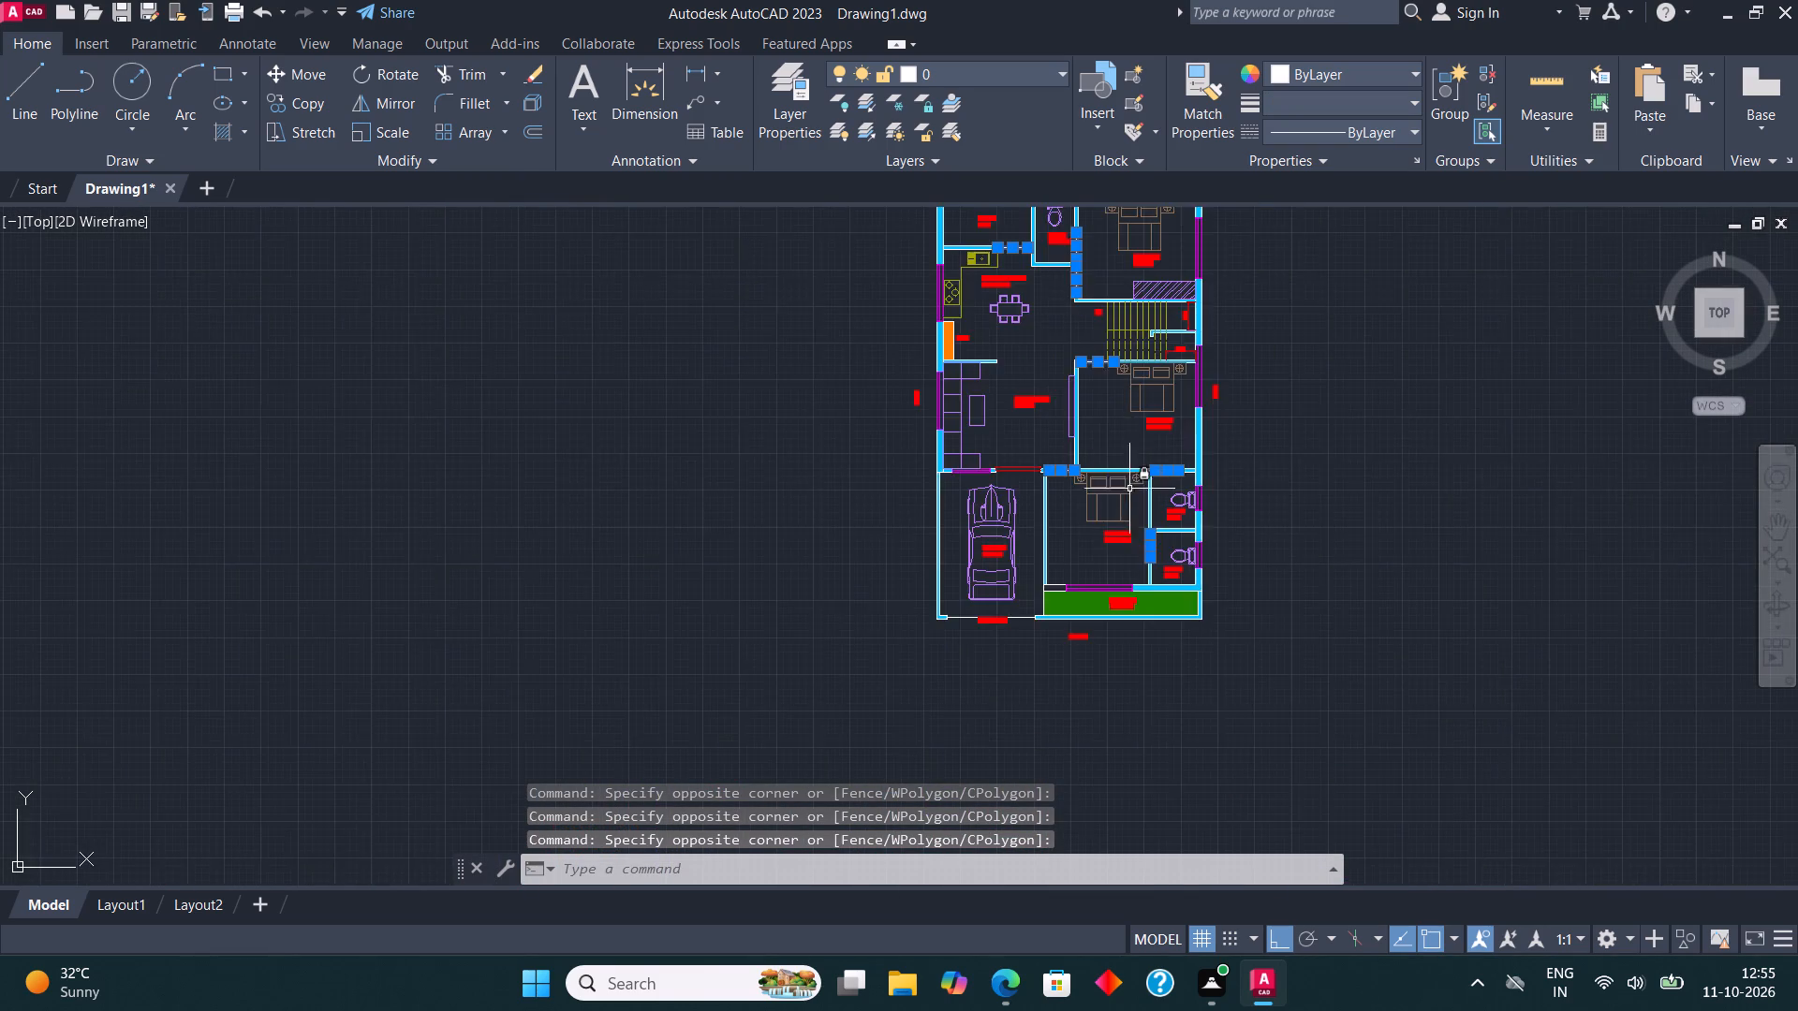
pyautogui.scroll(2, 1147, 549)
pyautogui.scroll(2, 832, 736)
pyautogui.moveTo(825, 726); pyautogui.dragTo(817, 686)
pyautogui.click(796, 645)
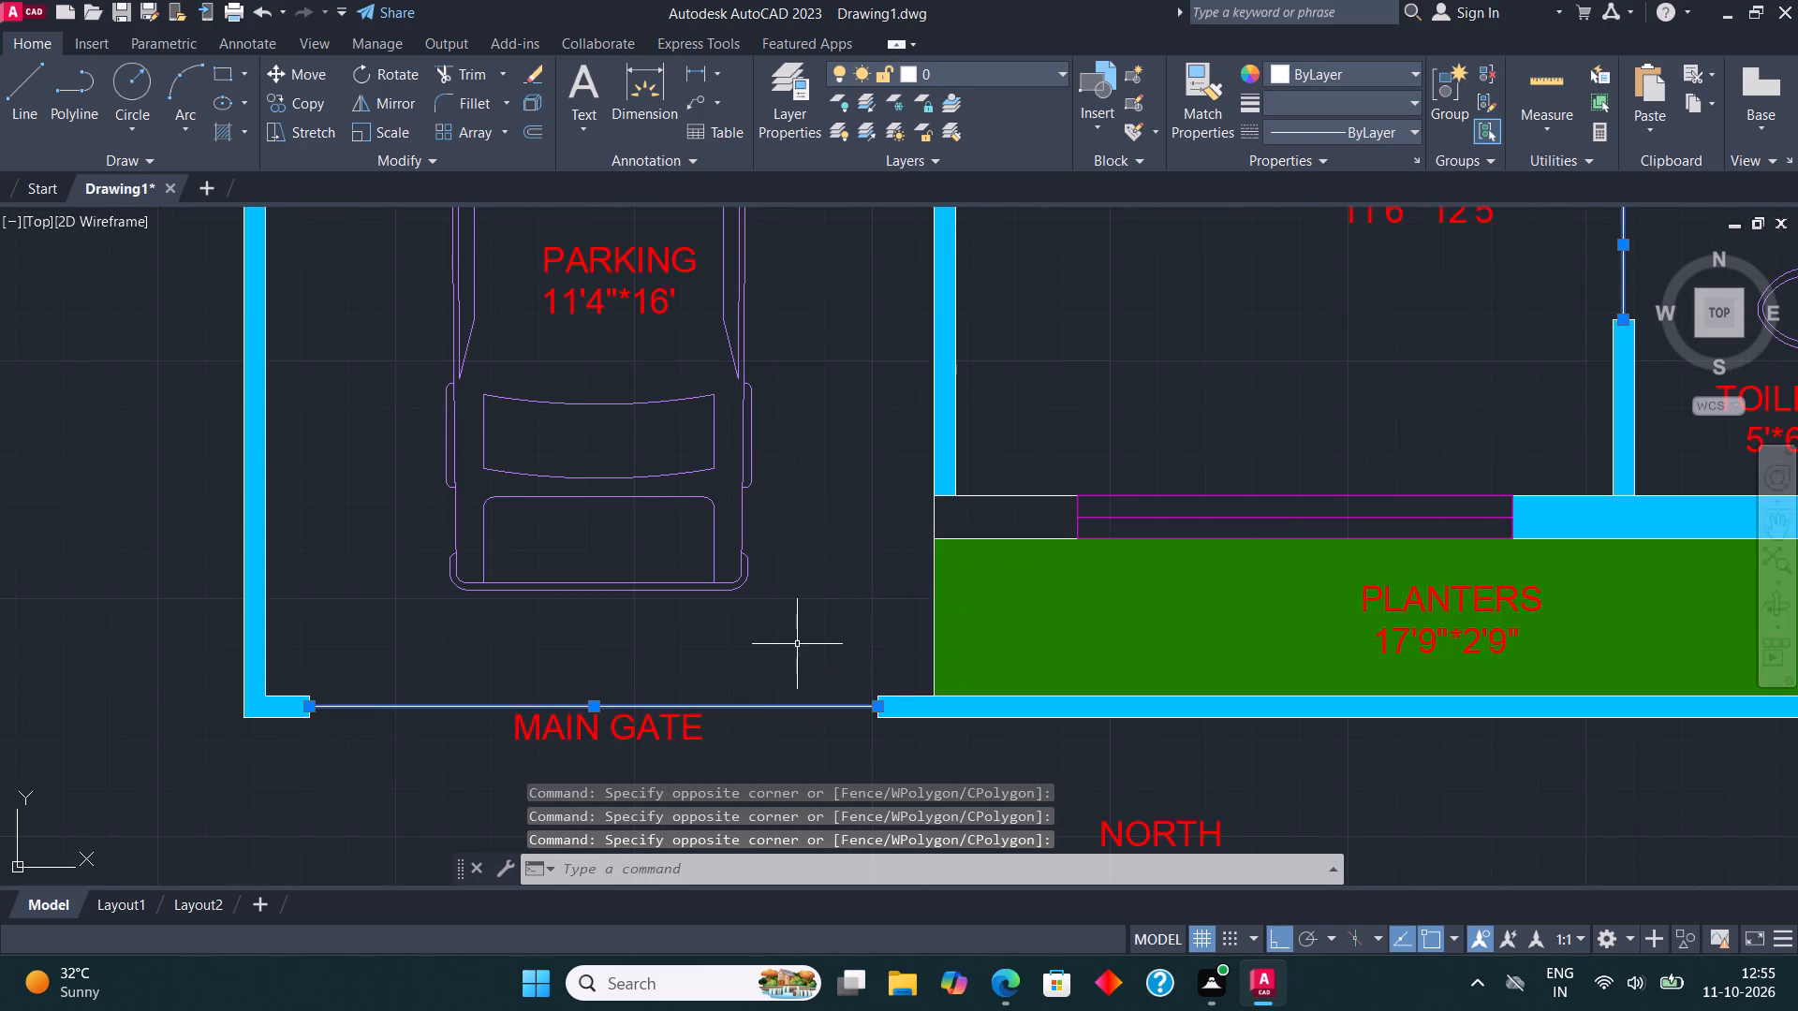
pyautogui.scroll(-2, 812, 661)
pyautogui.moveTo(963, 493); pyautogui.dragTo(953, 616, button='middle')
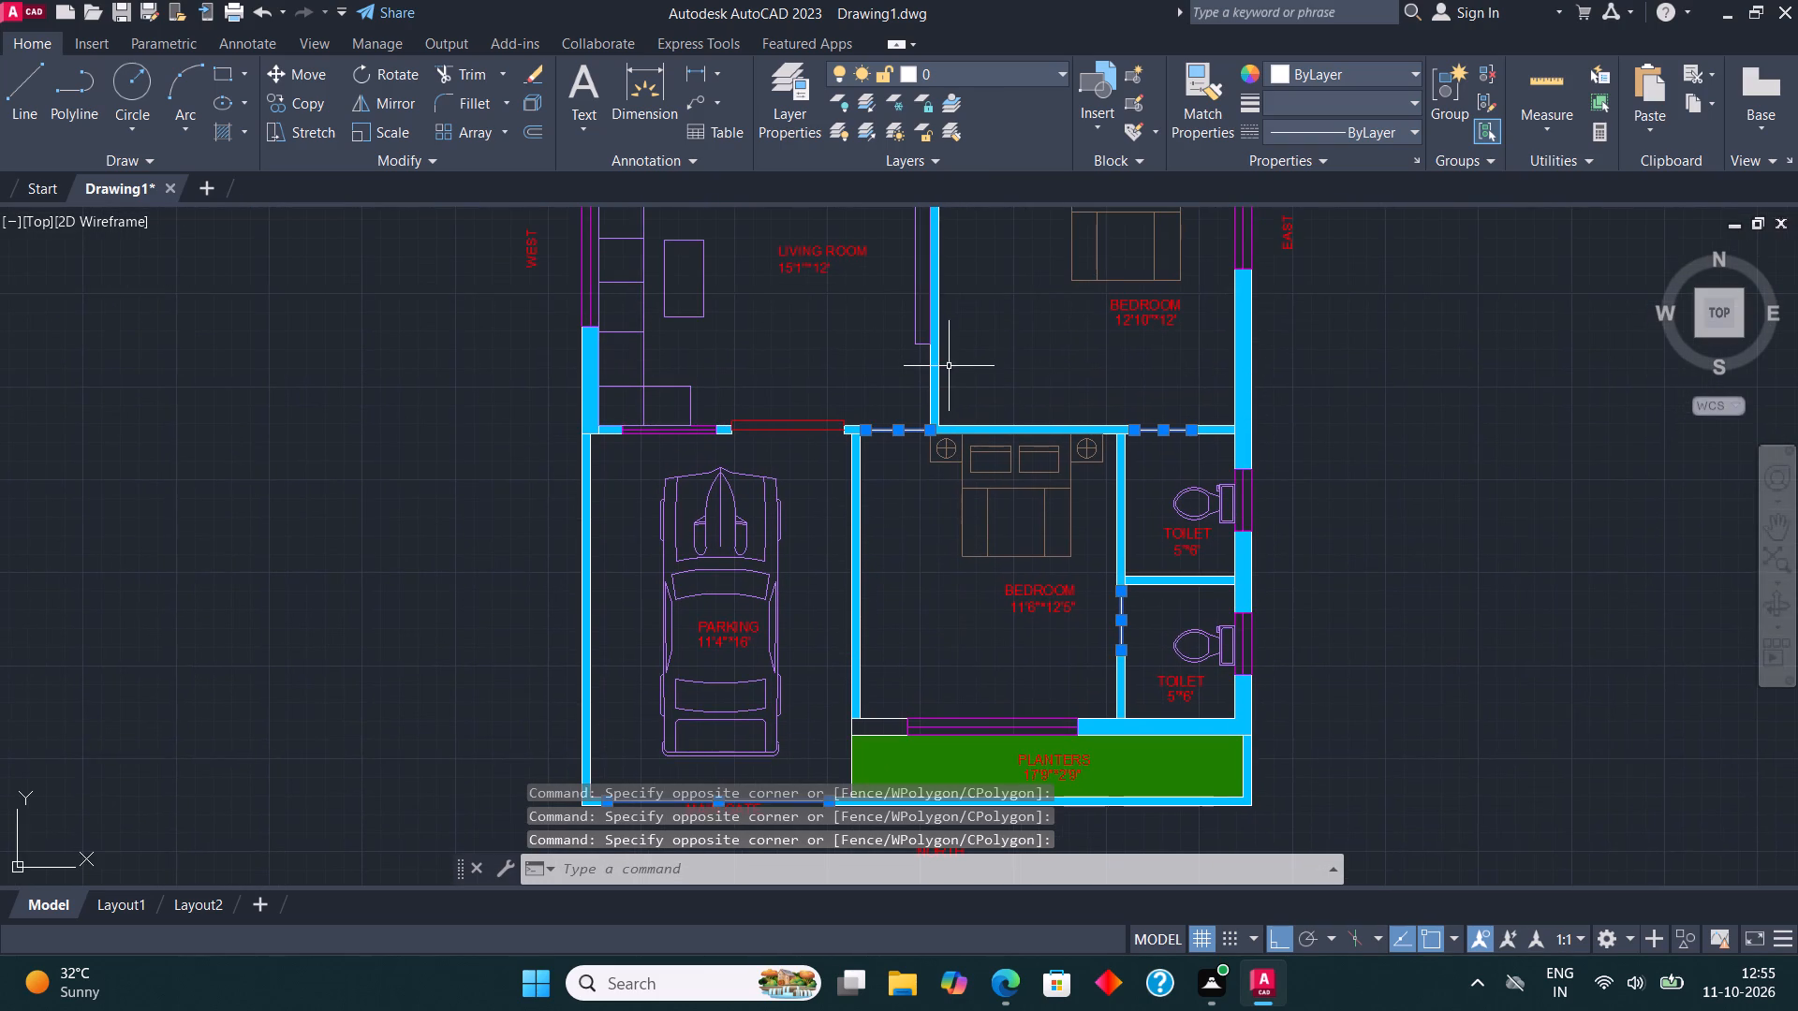
pyautogui.moveTo(943, 362); pyautogui.dragTo(910, 622, button='middle')
pyautogui.moveTo(928, 518); pyautogui.dragTo(926, 636, button='middle')
pyautogui.moveTo(951, 329); pyautogui.dragTo(927, 505, button='middle')
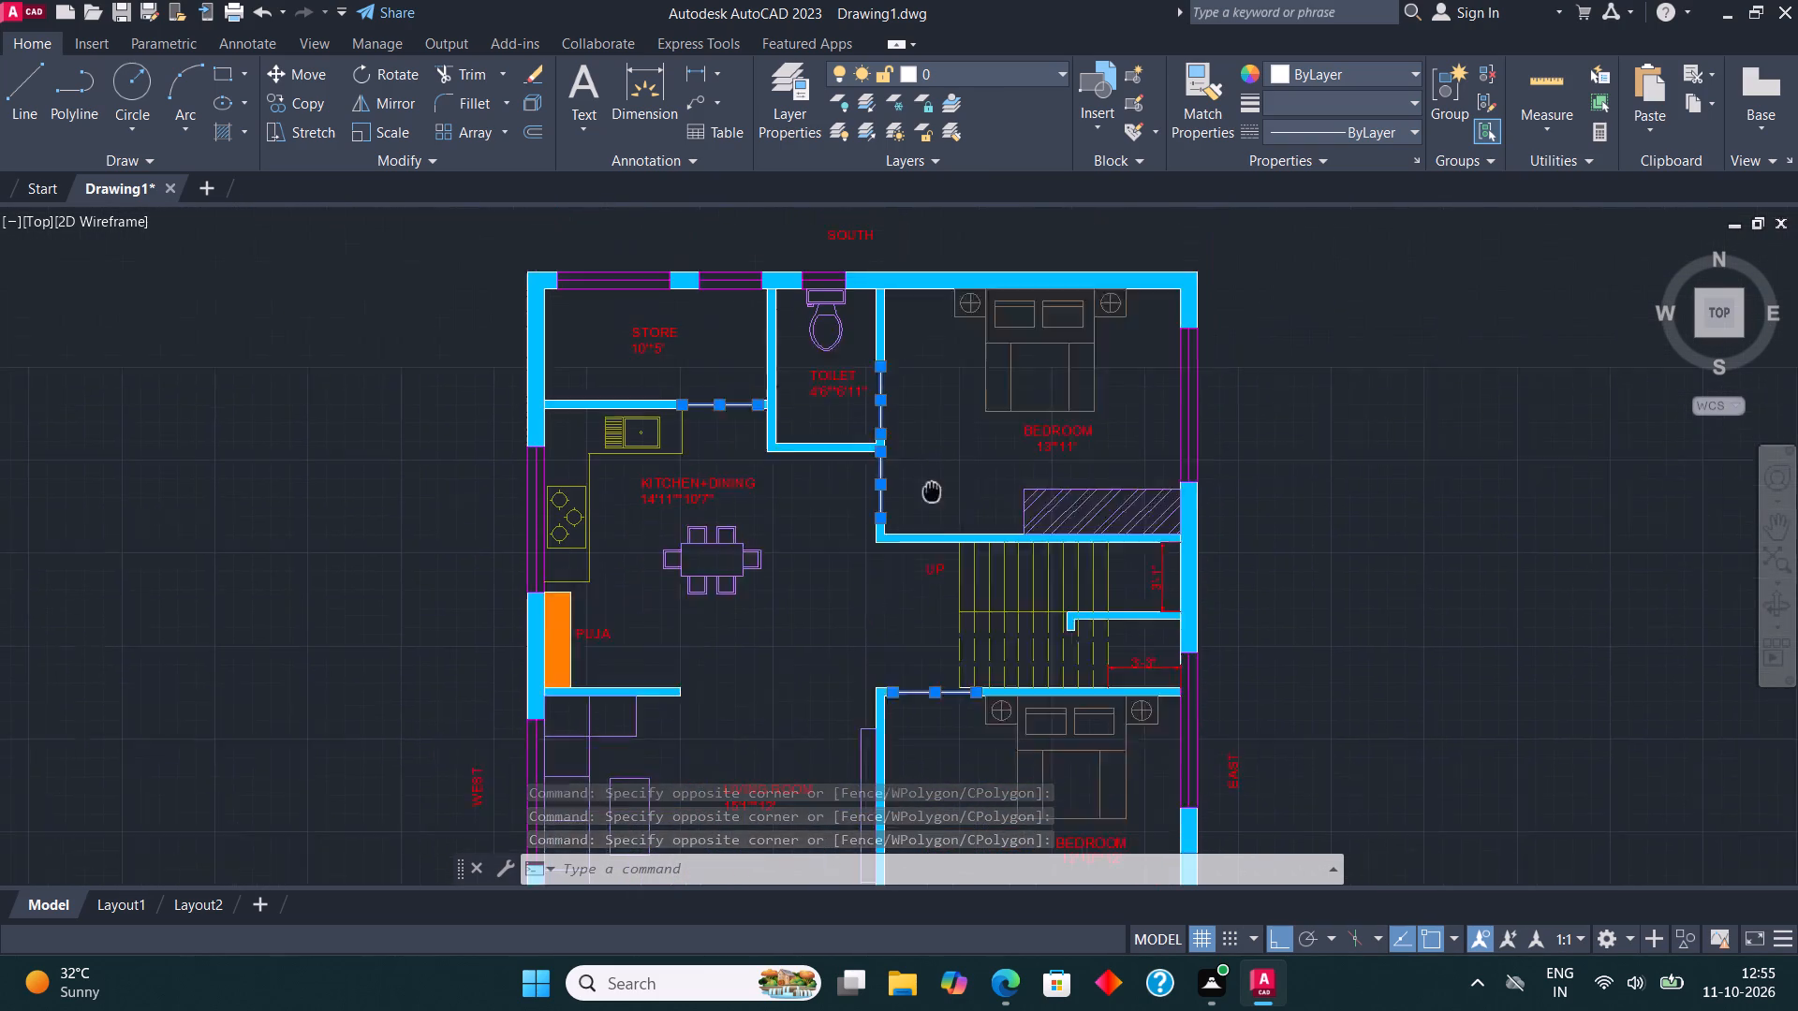
pyautogui.moveTo(927, 505); pyautogui.dragTo(921, 564, button='middle')
pyautogui.click(960, 70)
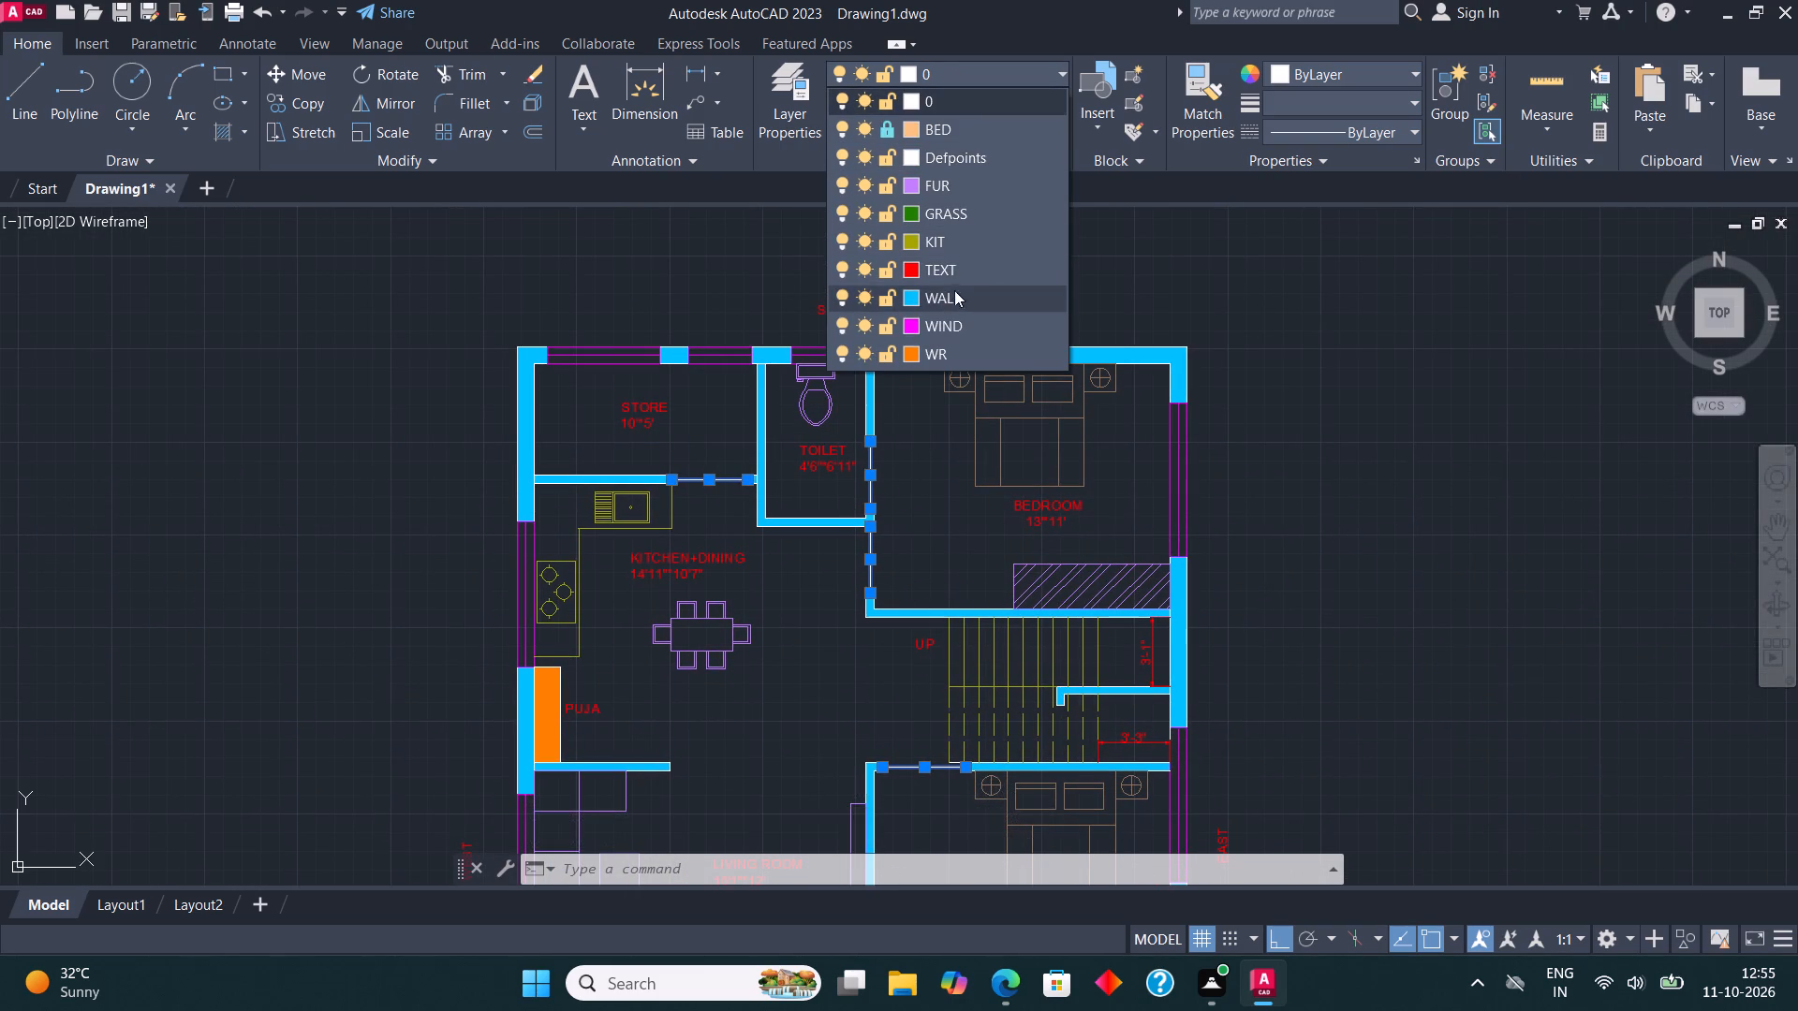
pyautogui.click(951, 299)
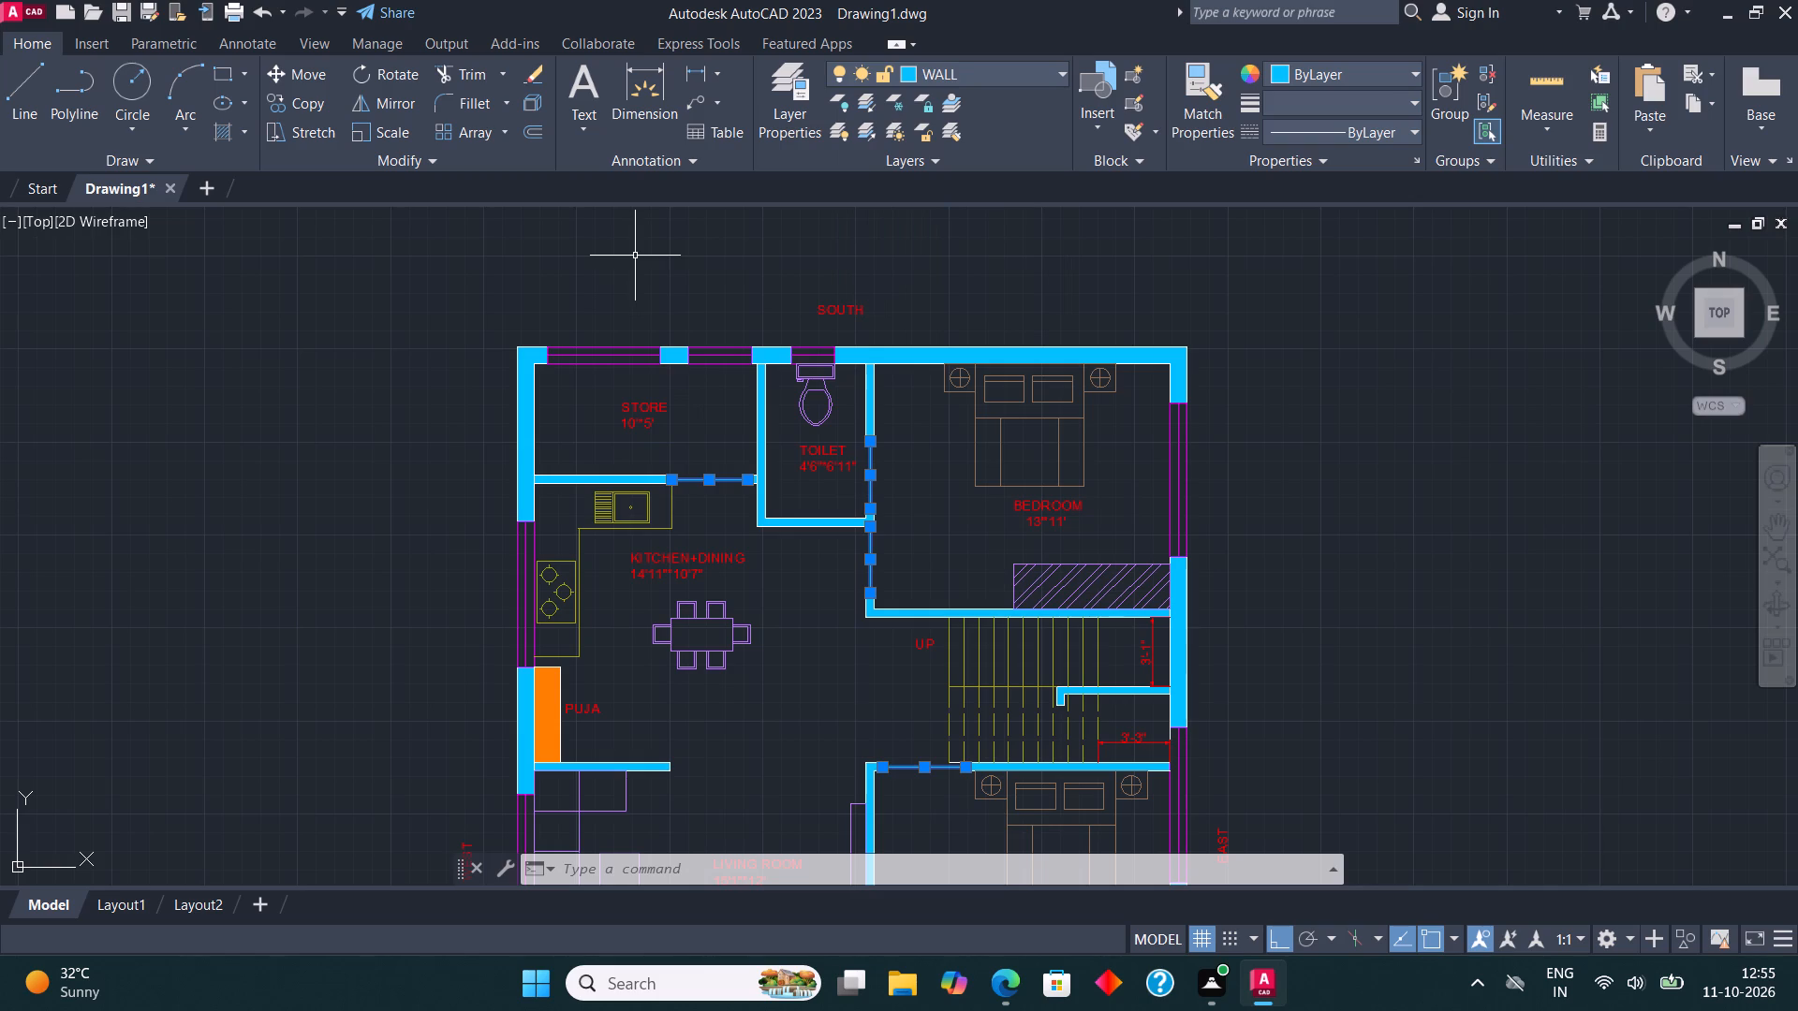
pyautogui.press('Escape')
# Review the whole floor plan and its rooms to check the layer colours.
pyautogui.scroll(-1, 658, 432)
pyautogui.moveTo(763, 492); pyautogui.dragTo(785, 343, button='middle')
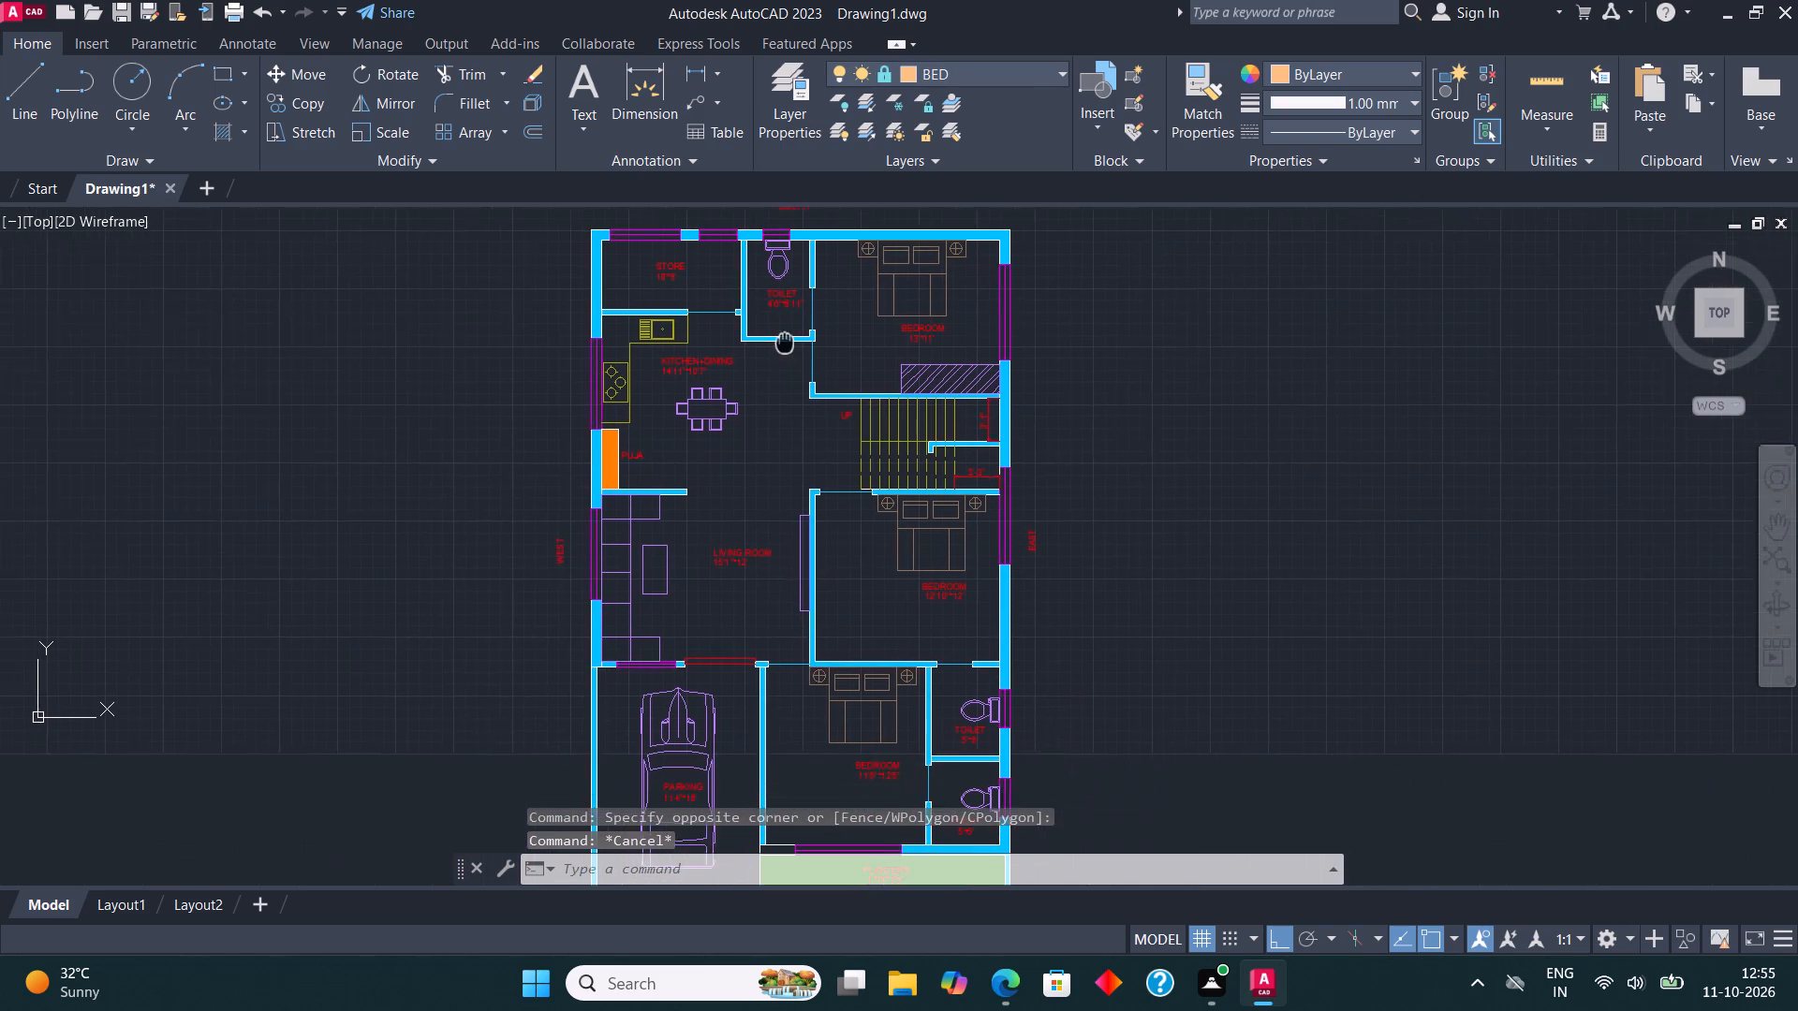
pyautogui.moveTo(785, 343); pyautogui.dragTo(795, 342, button='middle')
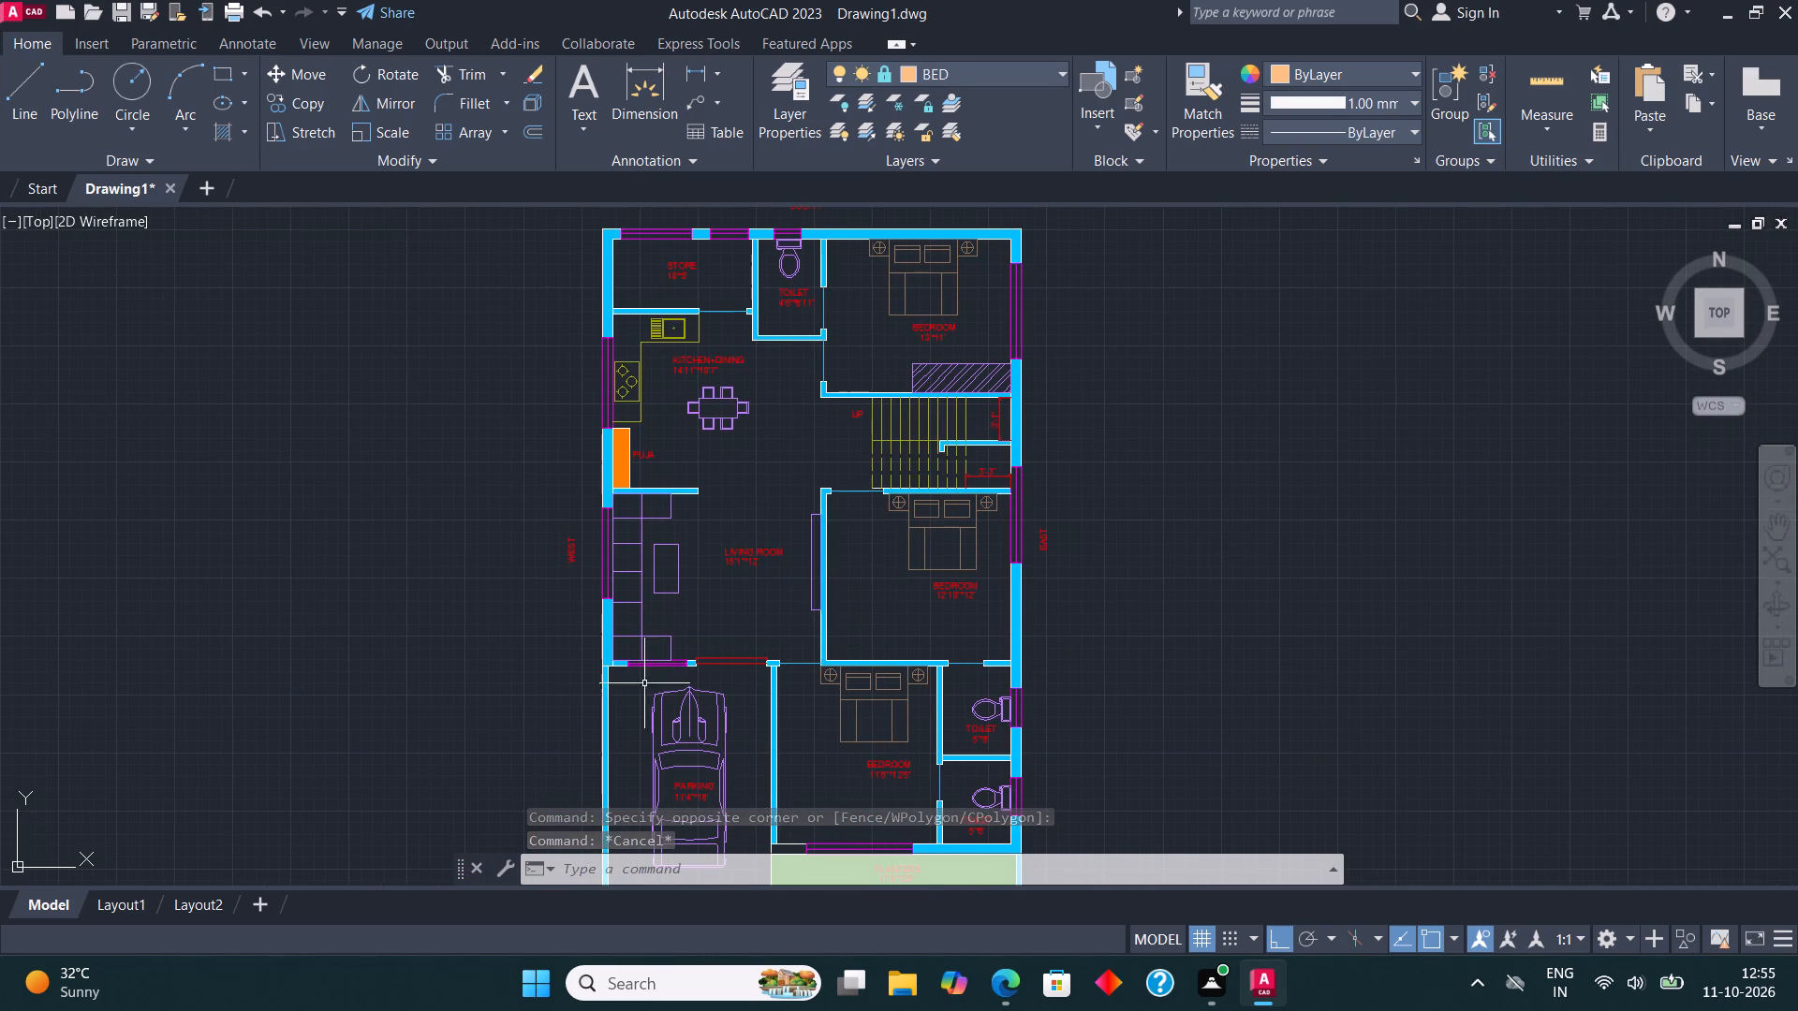
pyautogui.scroll(3, 696, 674)
pyautogui.scroll(-3, 777, 561)
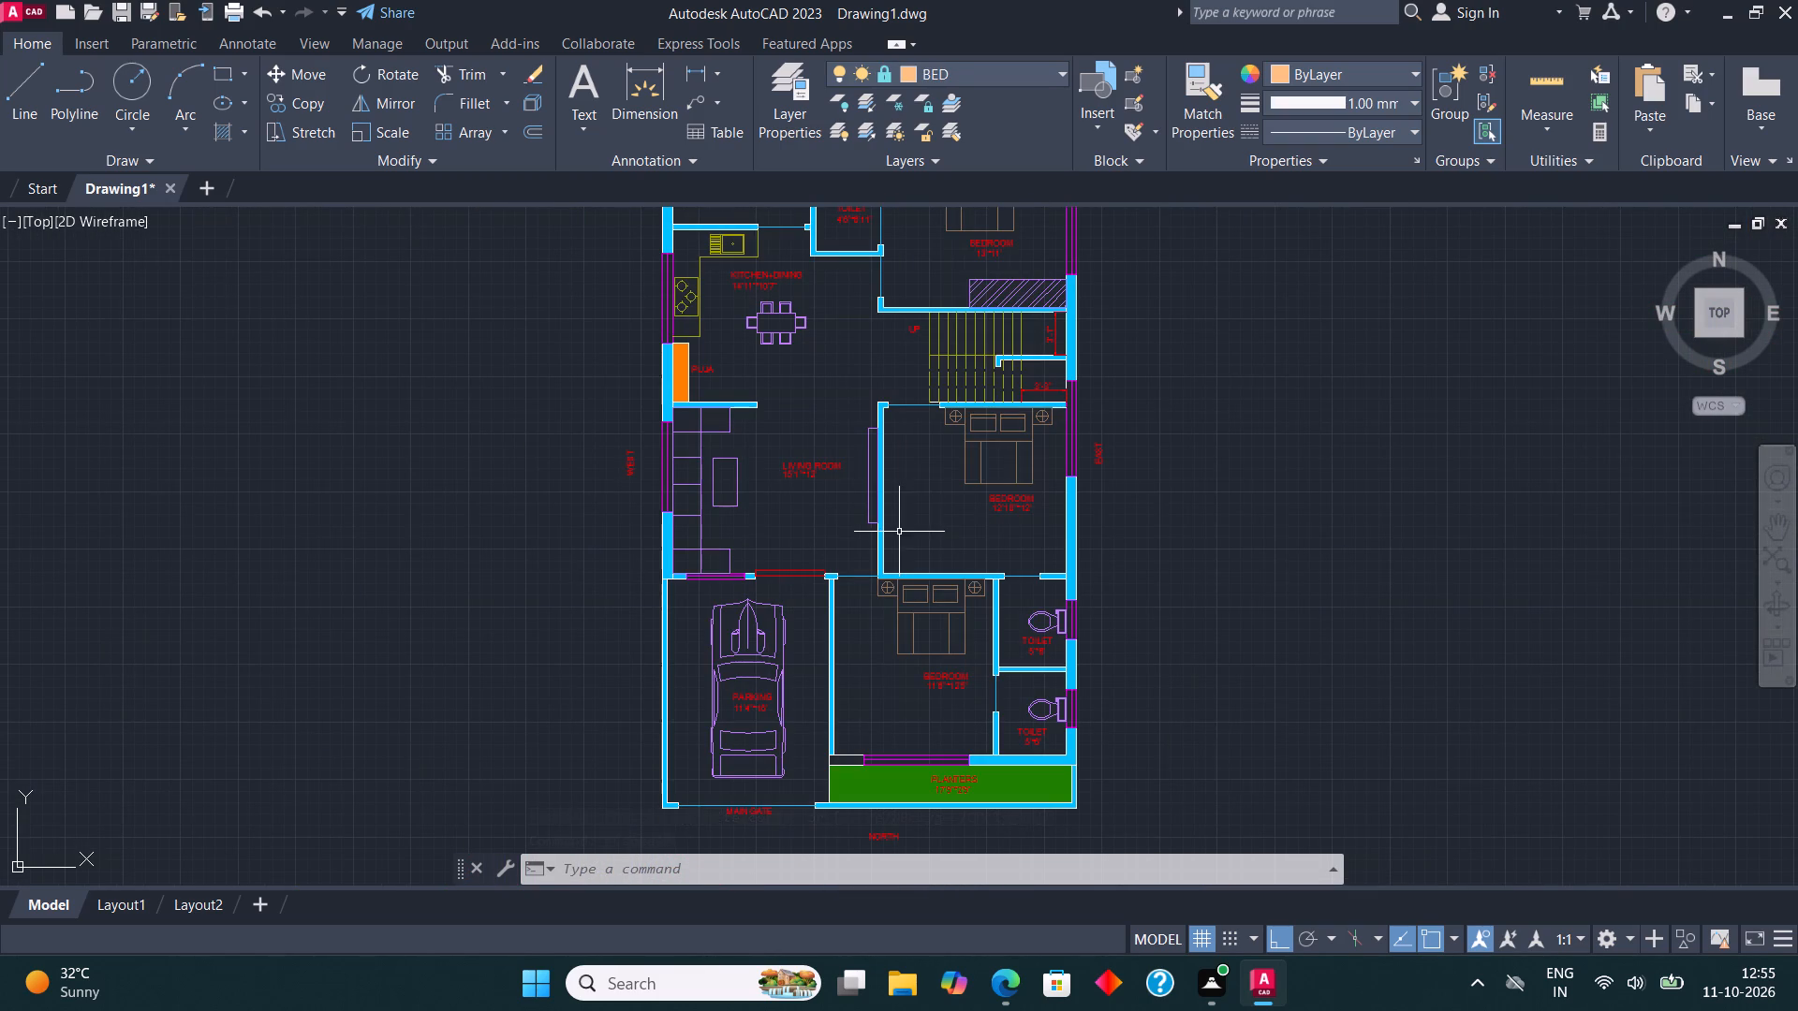
pyautogui.scroll(-1, 928, 502)
pyautogui.moveTo(925, 559); pyautogui.dragTo(829, 624, button='middle')
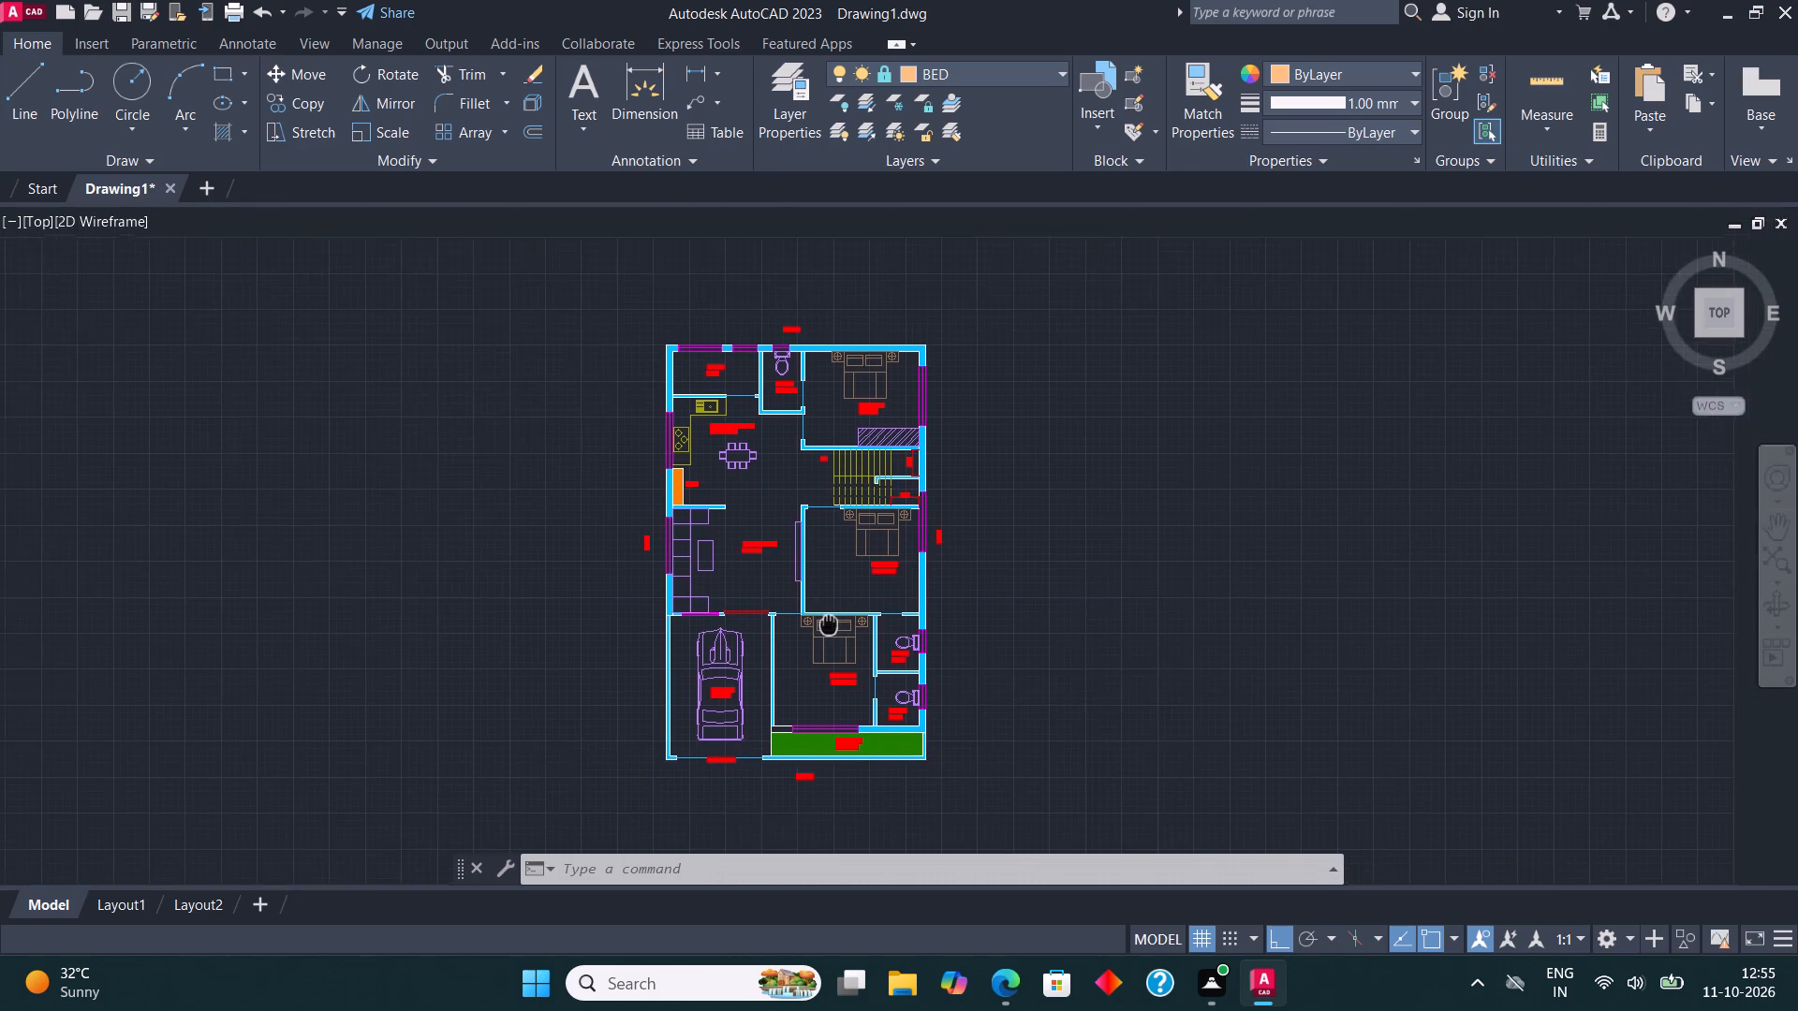
pyautogui.moveTo(829, 624); pyautogui.dragTo(799, 620, button='middle')
pyautogui.scroll(2, 737, 288)
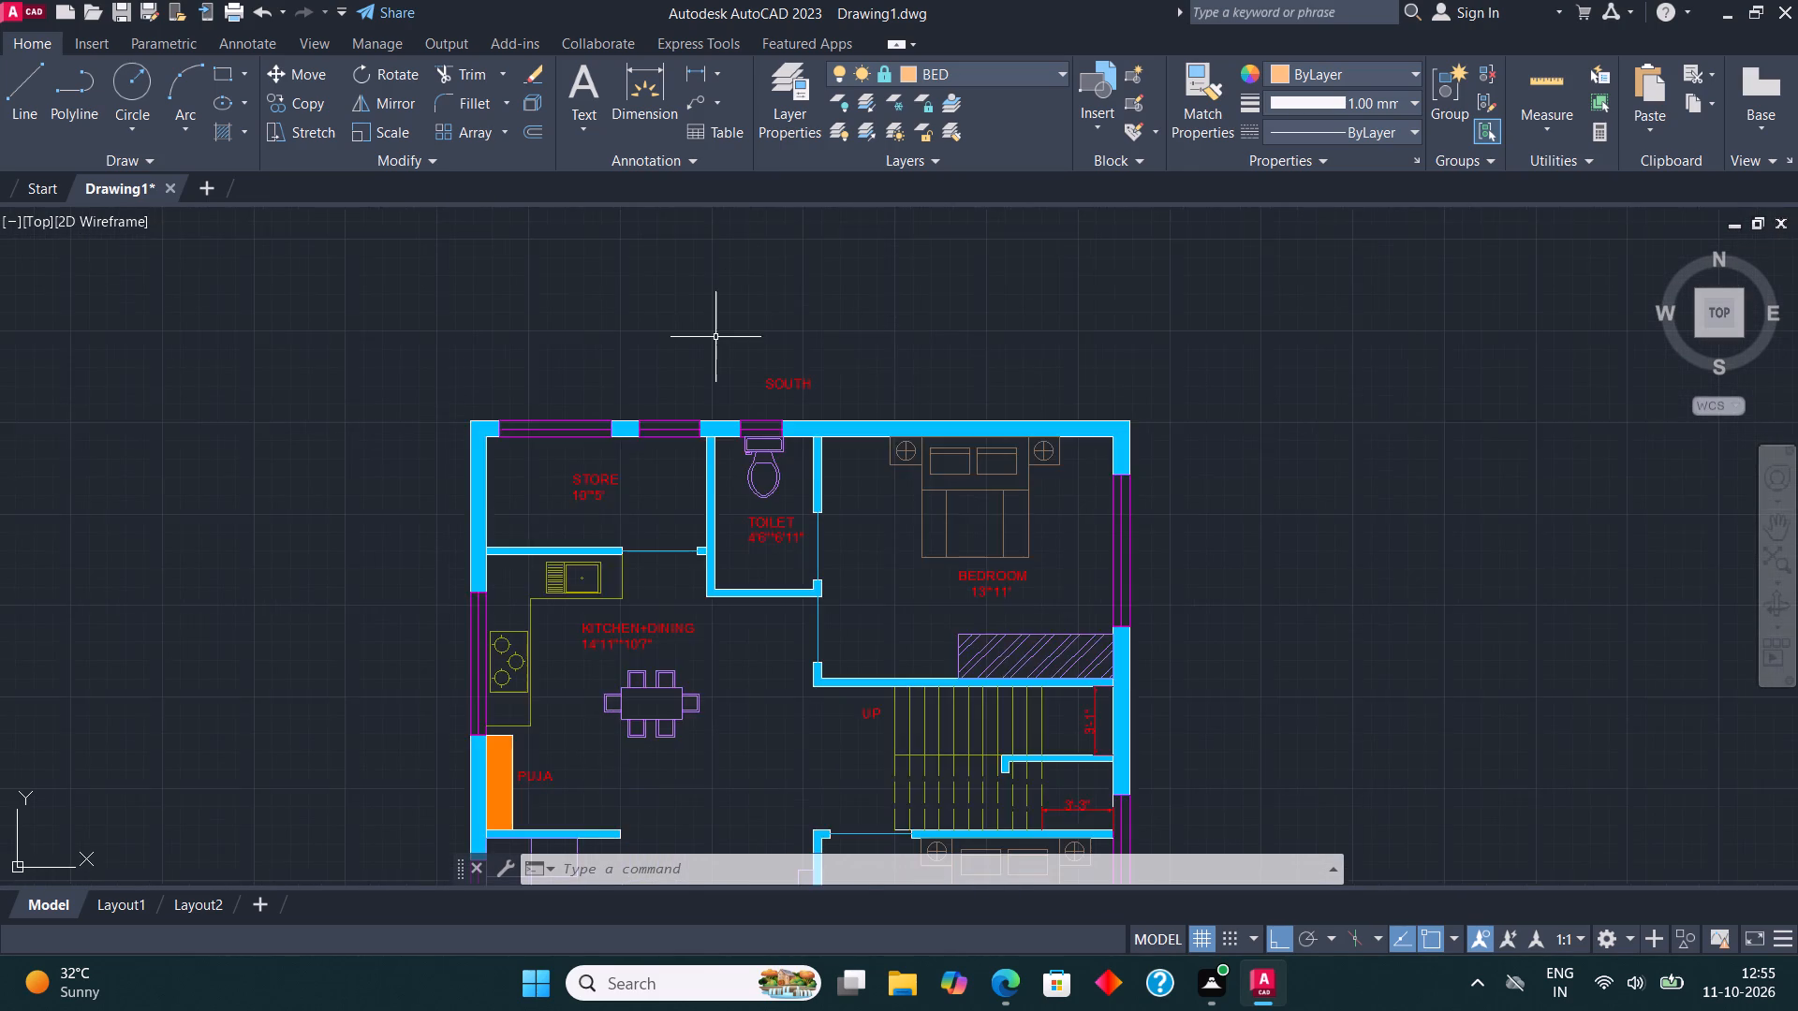
# Make TEXT the current layer and add an overall width dimension between the outer wall corners along the south side, beyond the SOUTH label.
pyautogui.scroll(1, 715, 337)
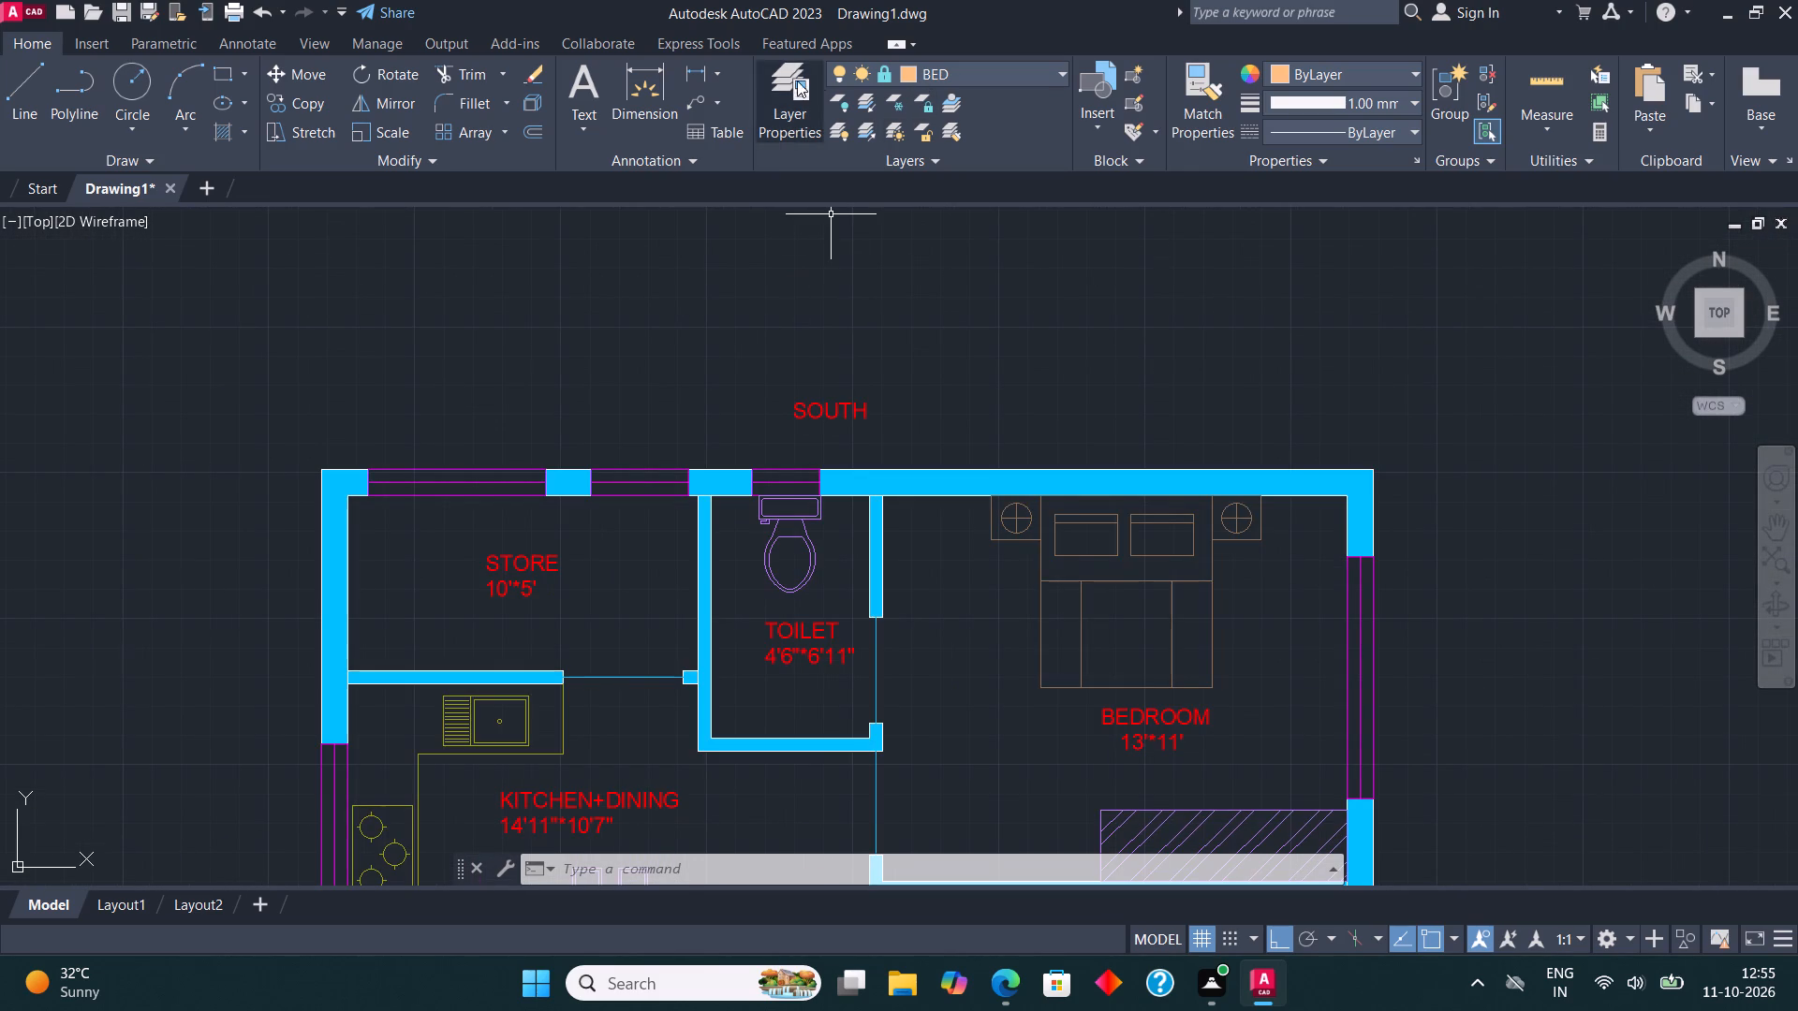
pyautogui.click(932, 72)
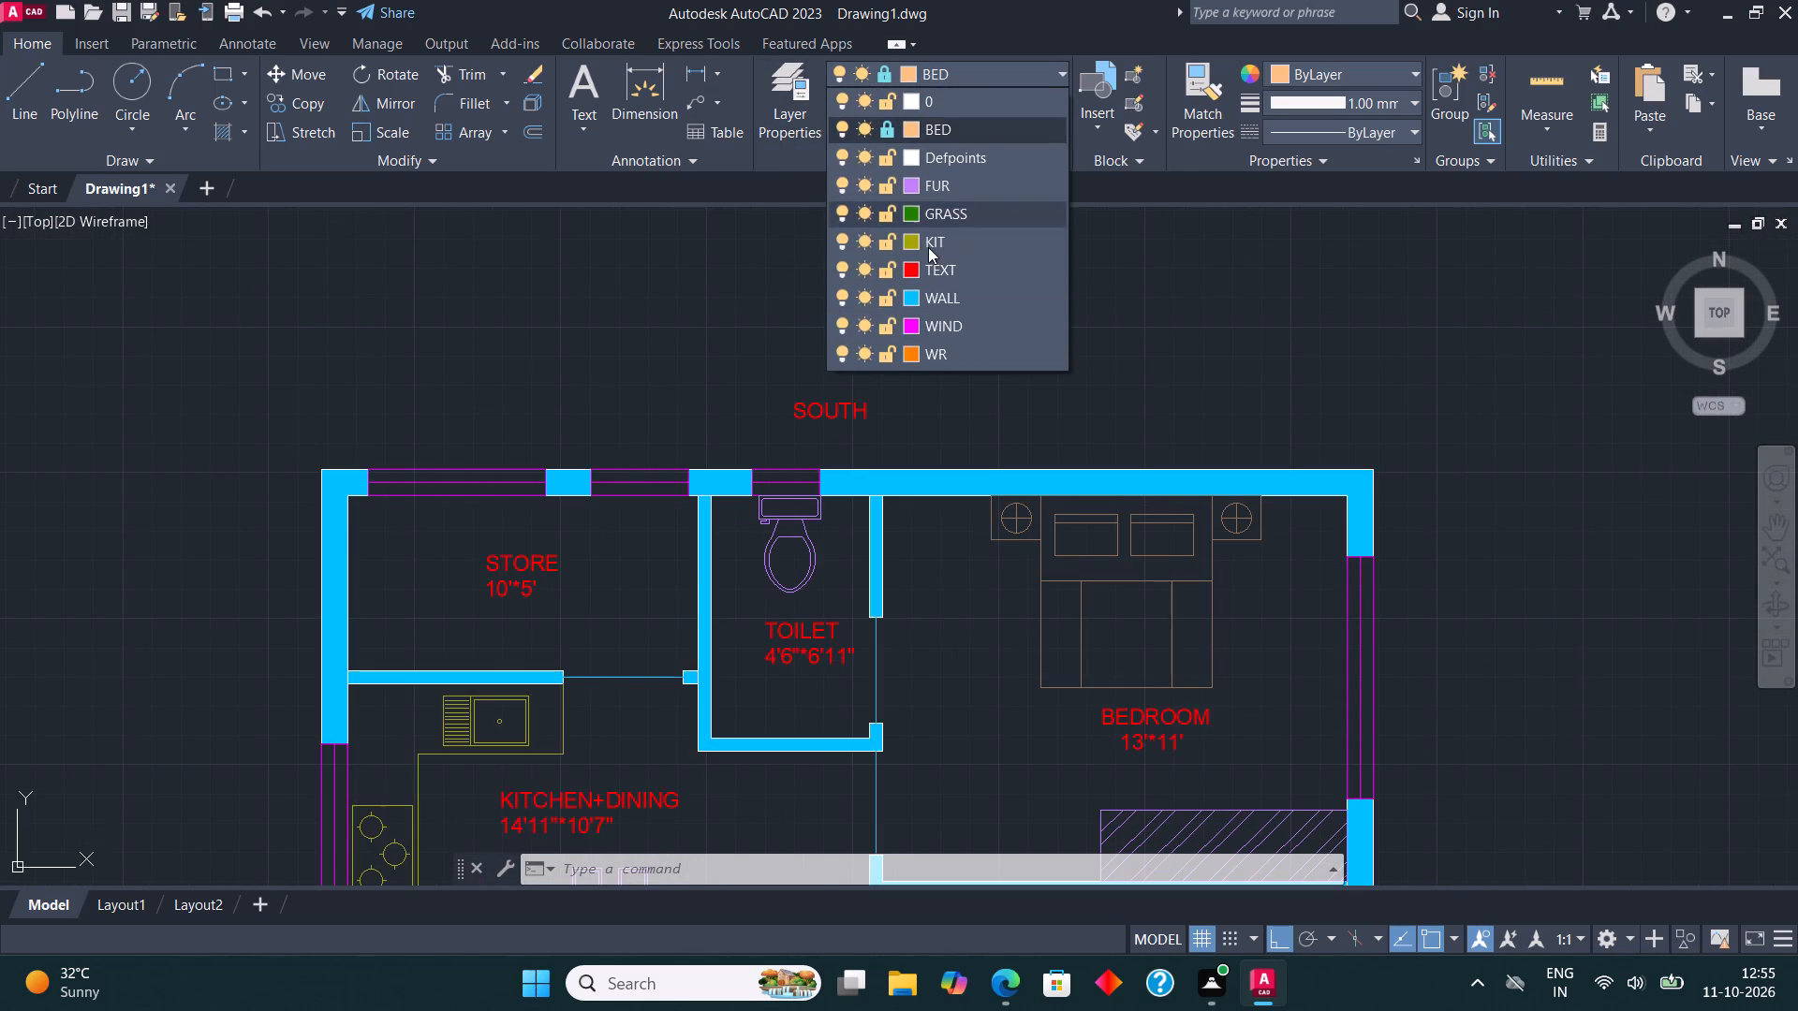
pyautogui.click(948, 273)
pyautogui.click(660, 86)
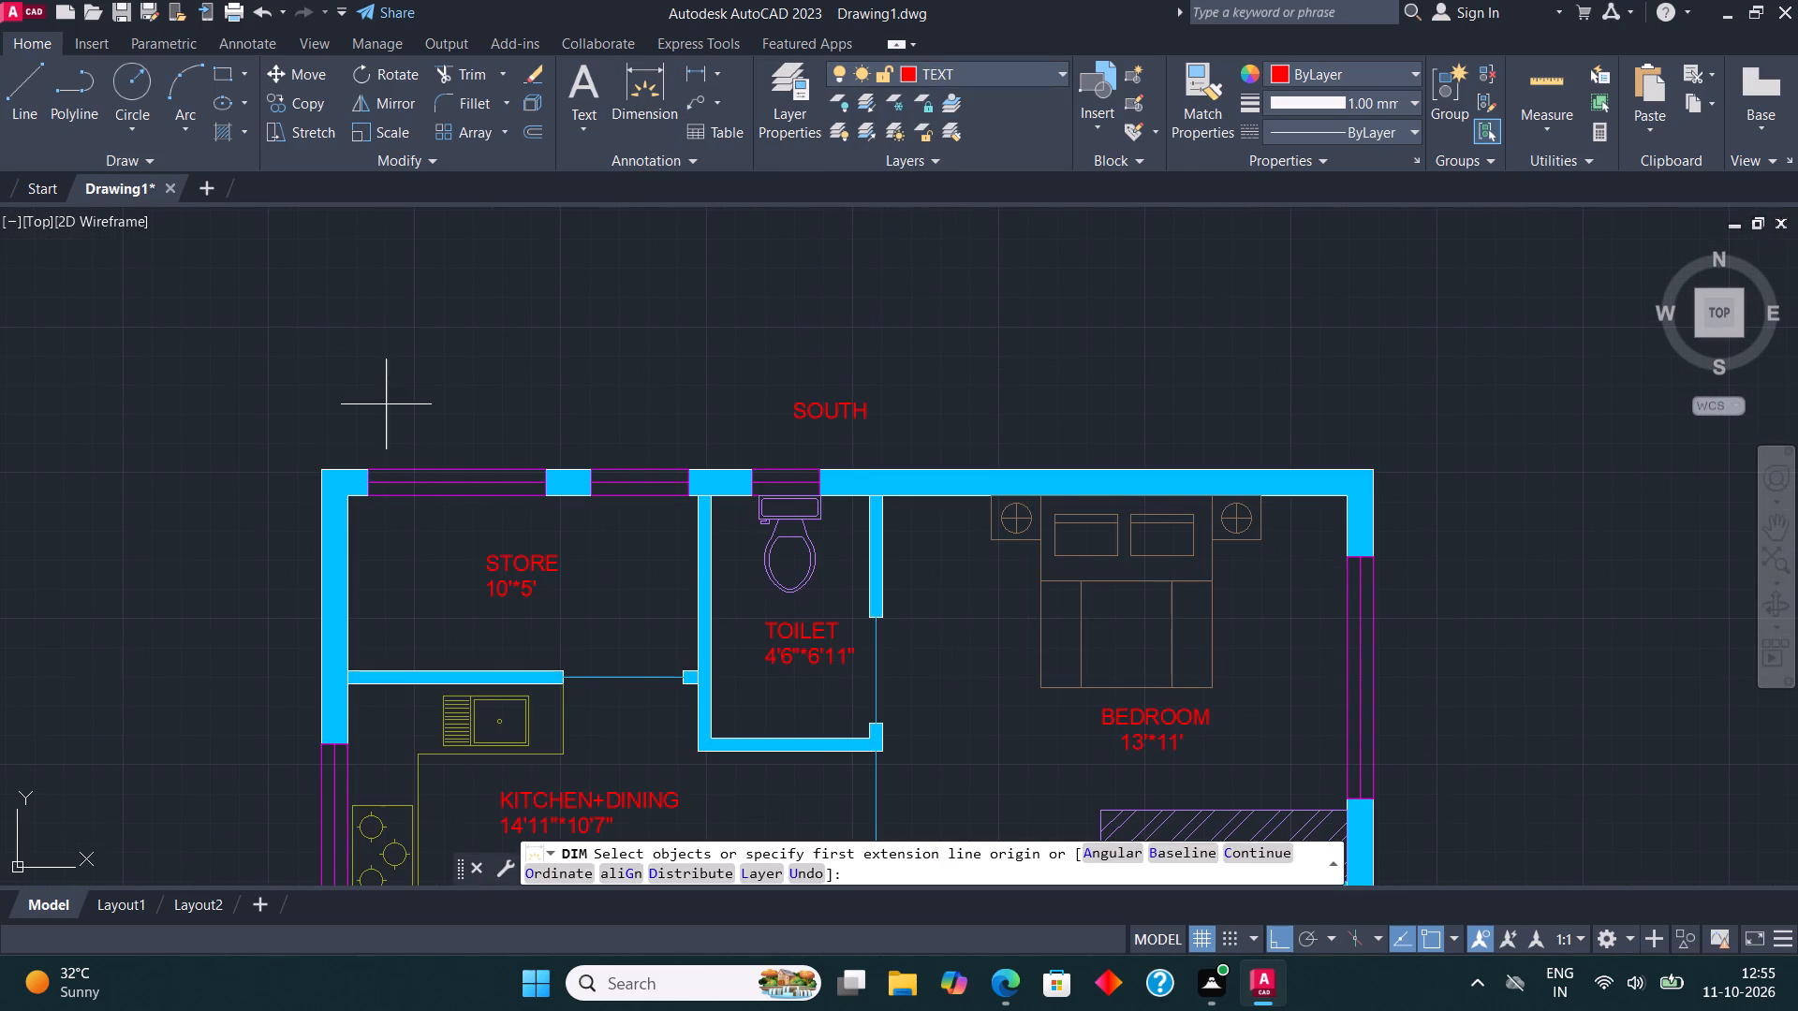
pyautogui.click(323, 470)
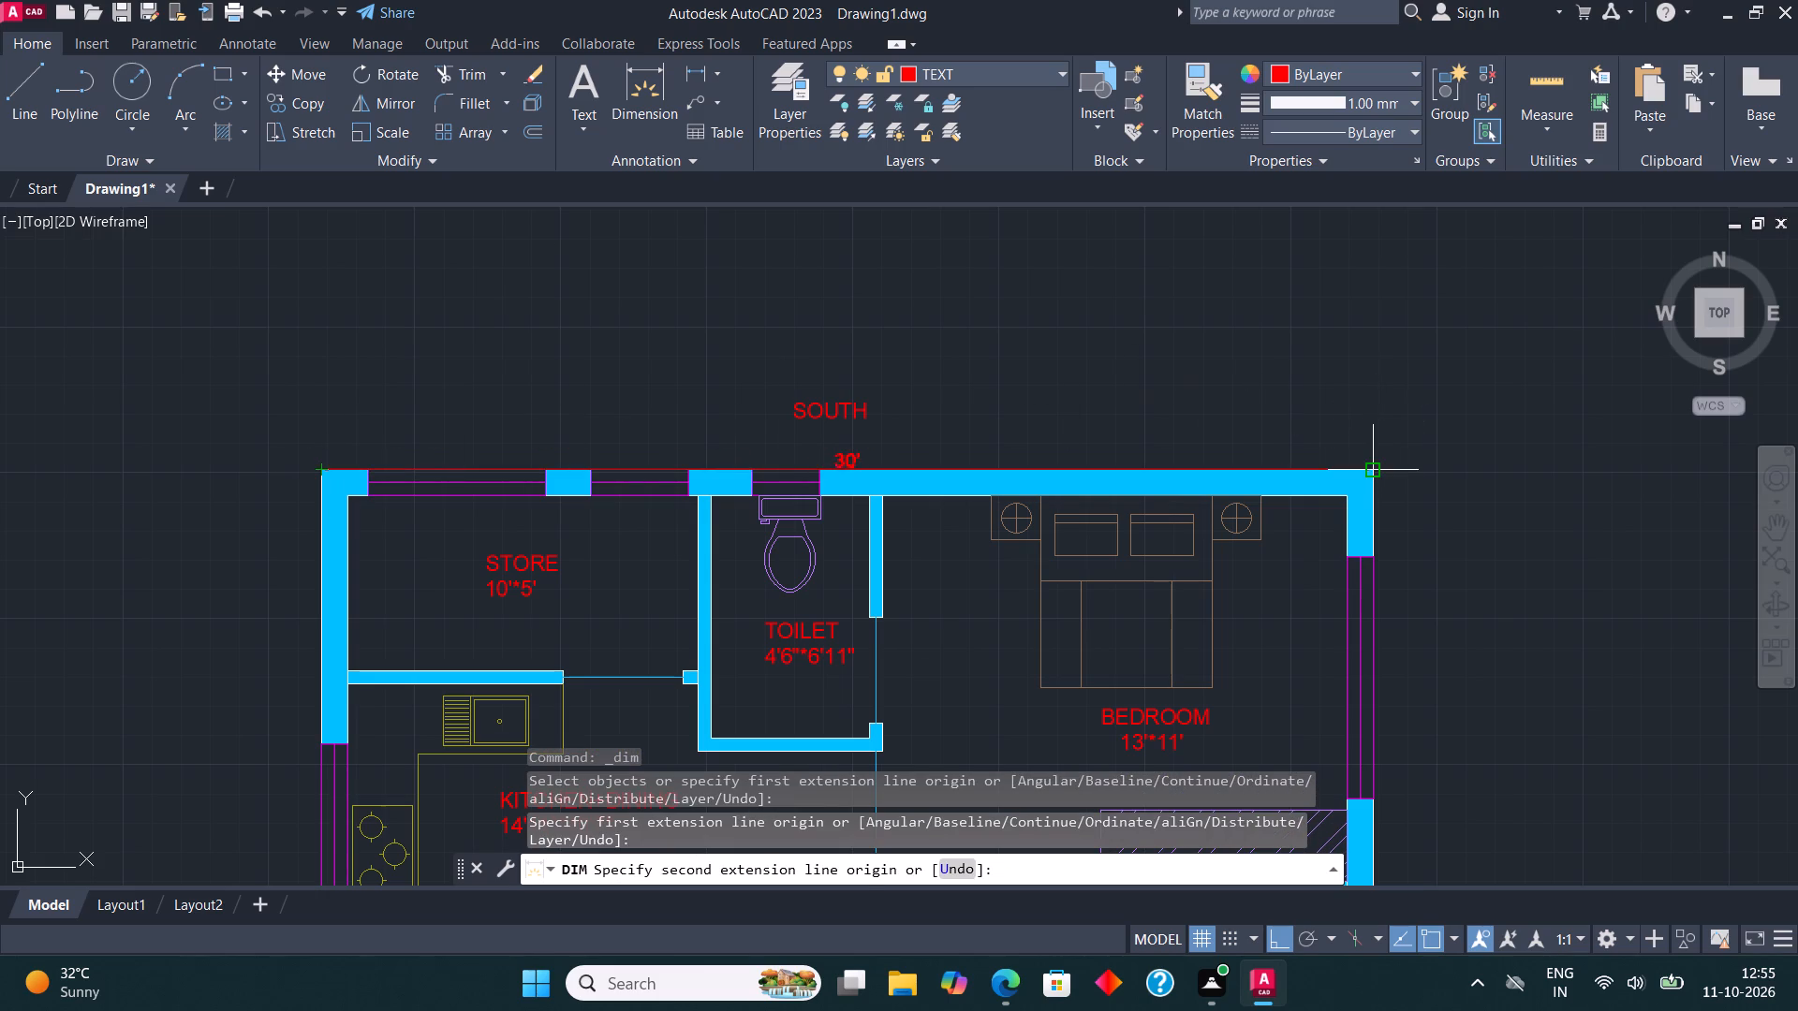
pyautogui.click(1371, 472)
pyautogui.click(1363, 346)
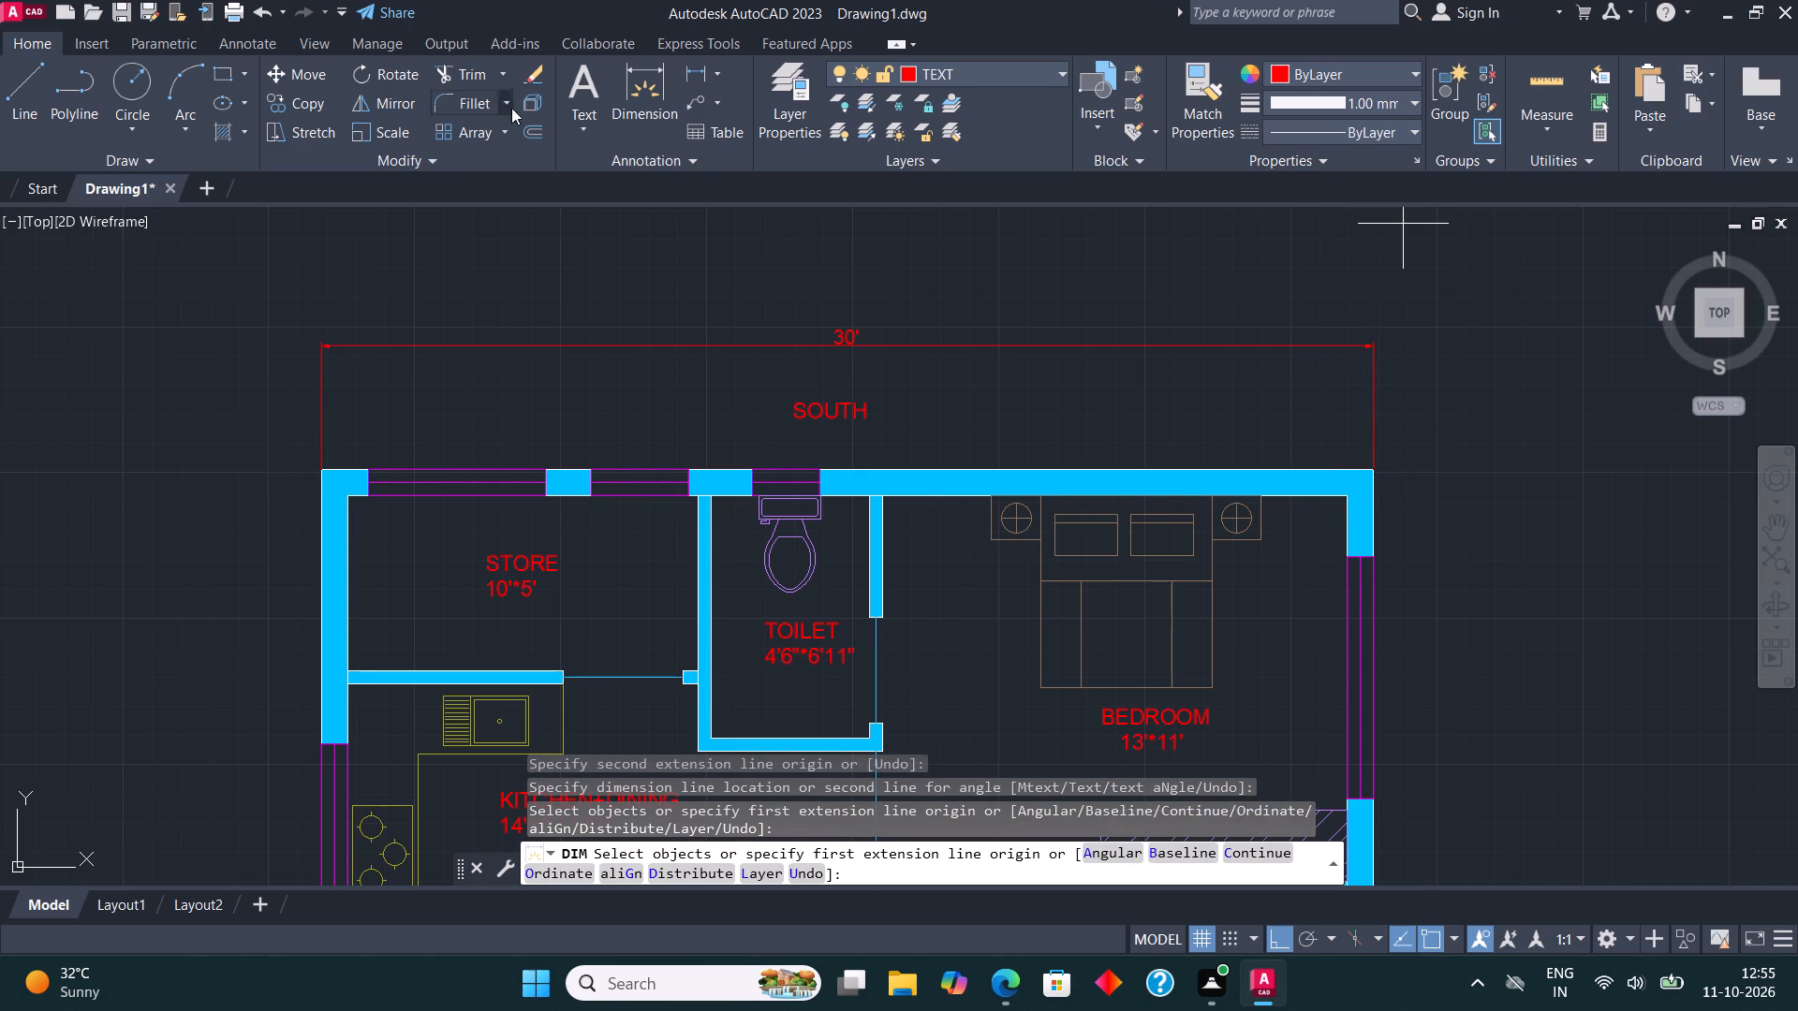
# Add an overall length dimension between the outer wall corners along the west side, outside the WEST label.
pyautogui.click(662, 104)
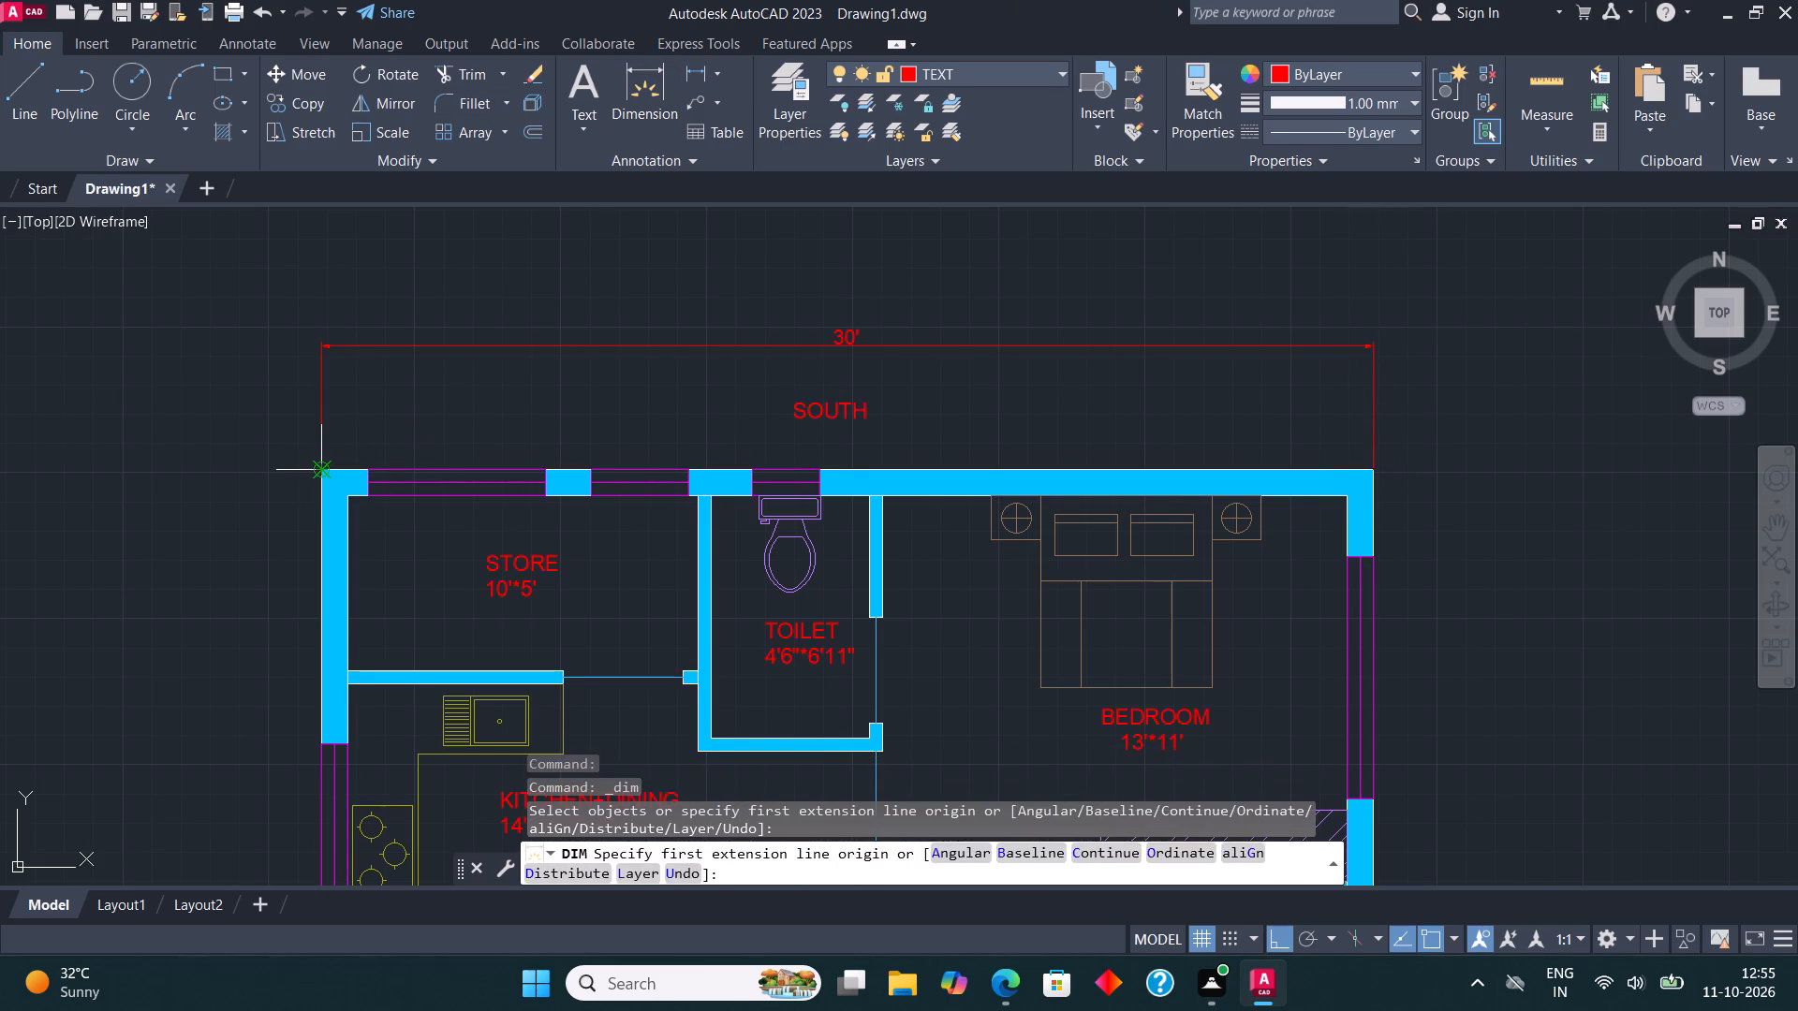
pyautogui.click(318, 468)
pyautogui.scroll(-3, 568, 315)
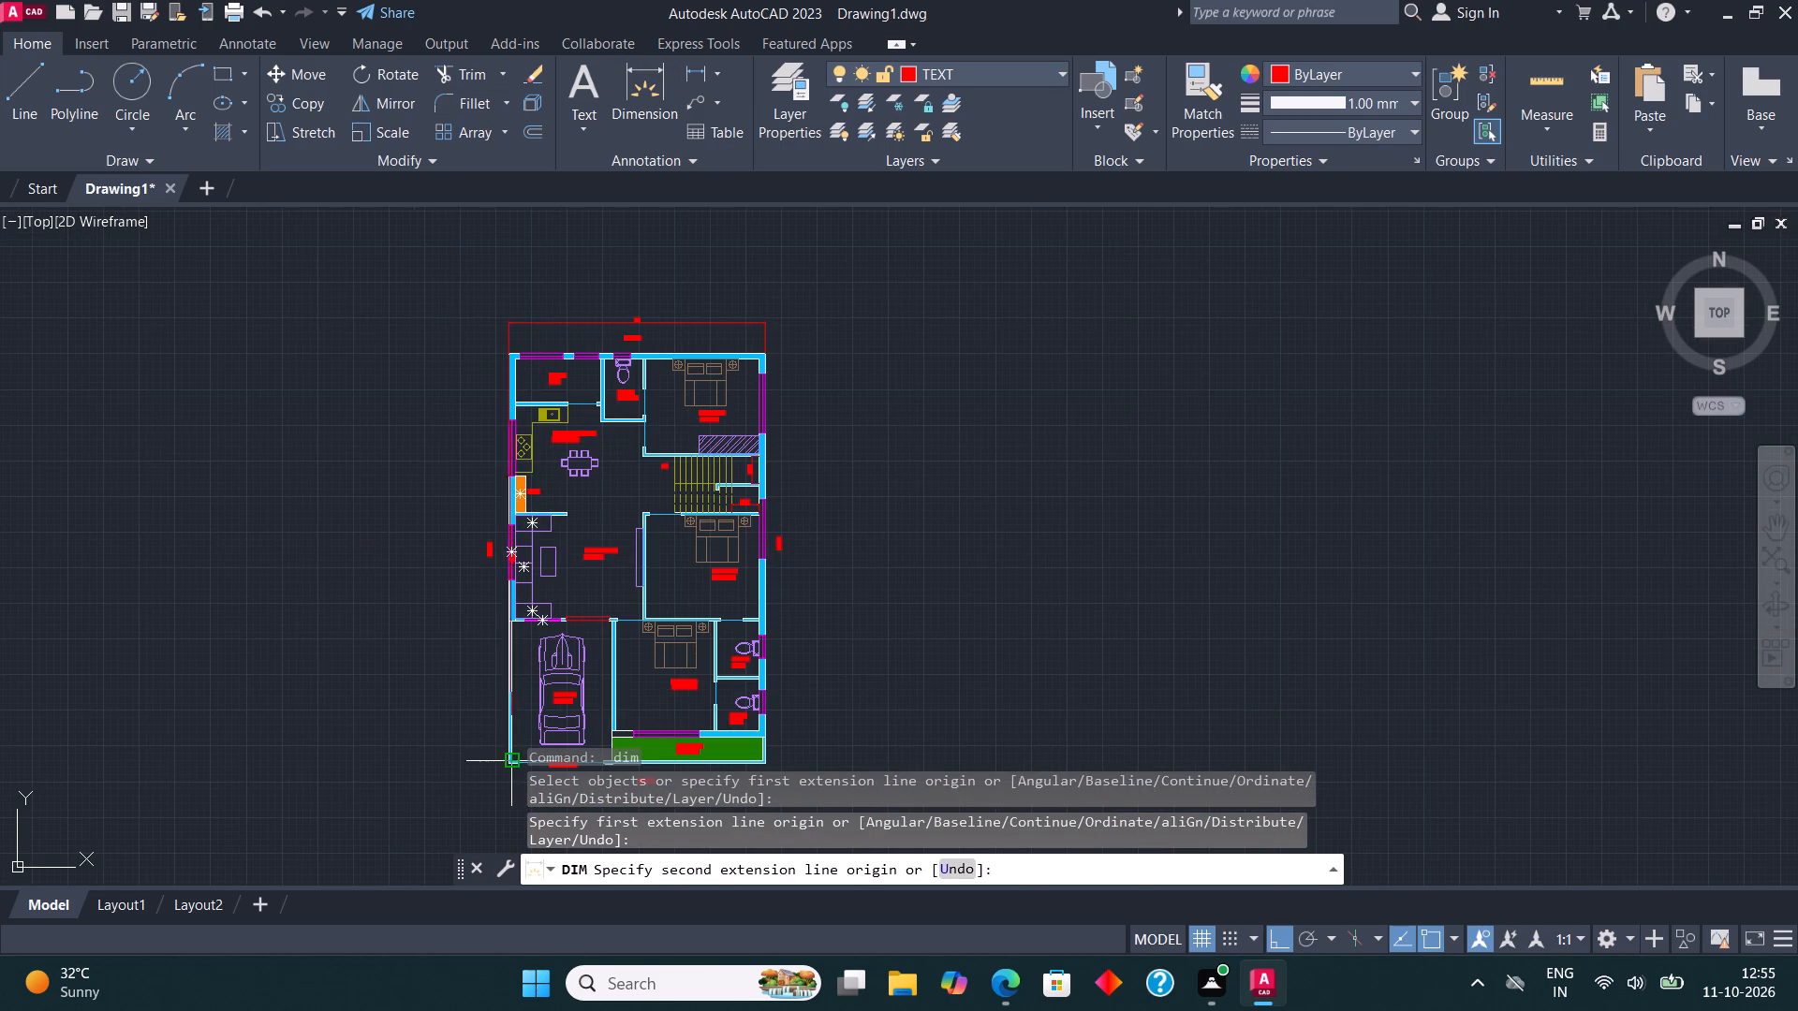
pyautogui.scroll(5, 507, 766)
pyautogui.click(481, 758)
pyautogui.scroll(-2, 481, 782)
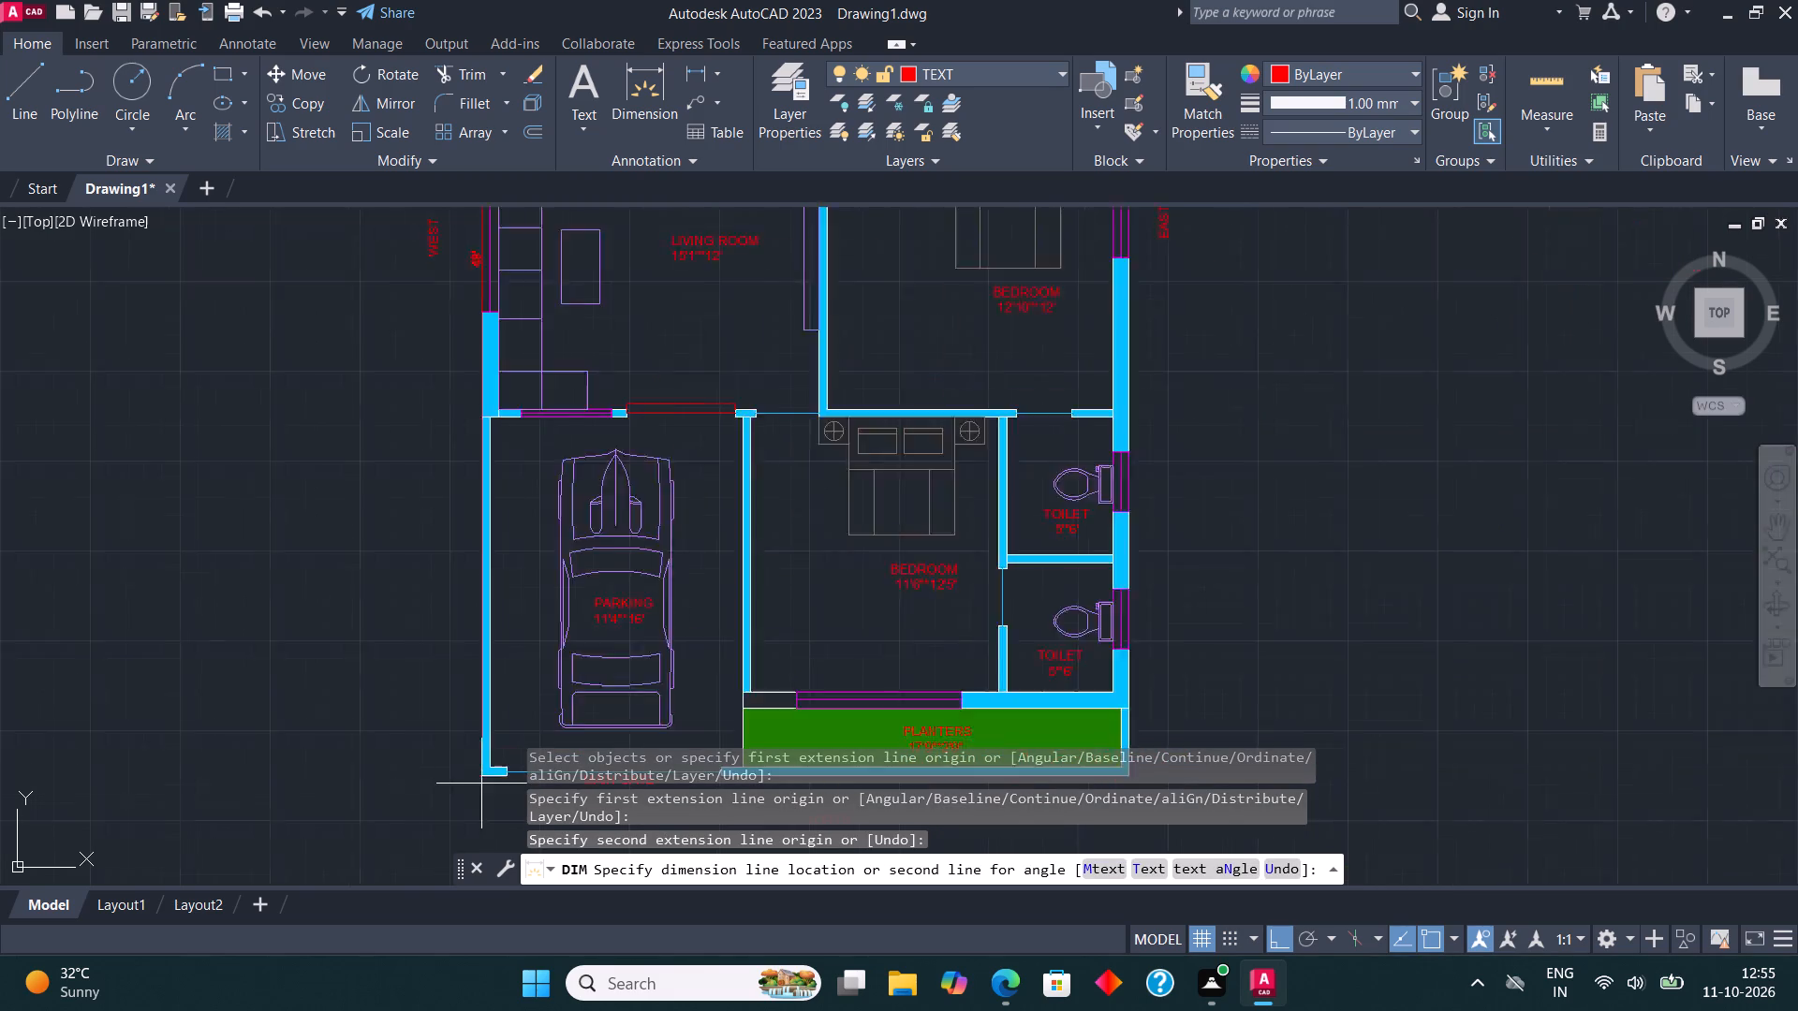
pyautogui.scroll(-2, 481, 784)
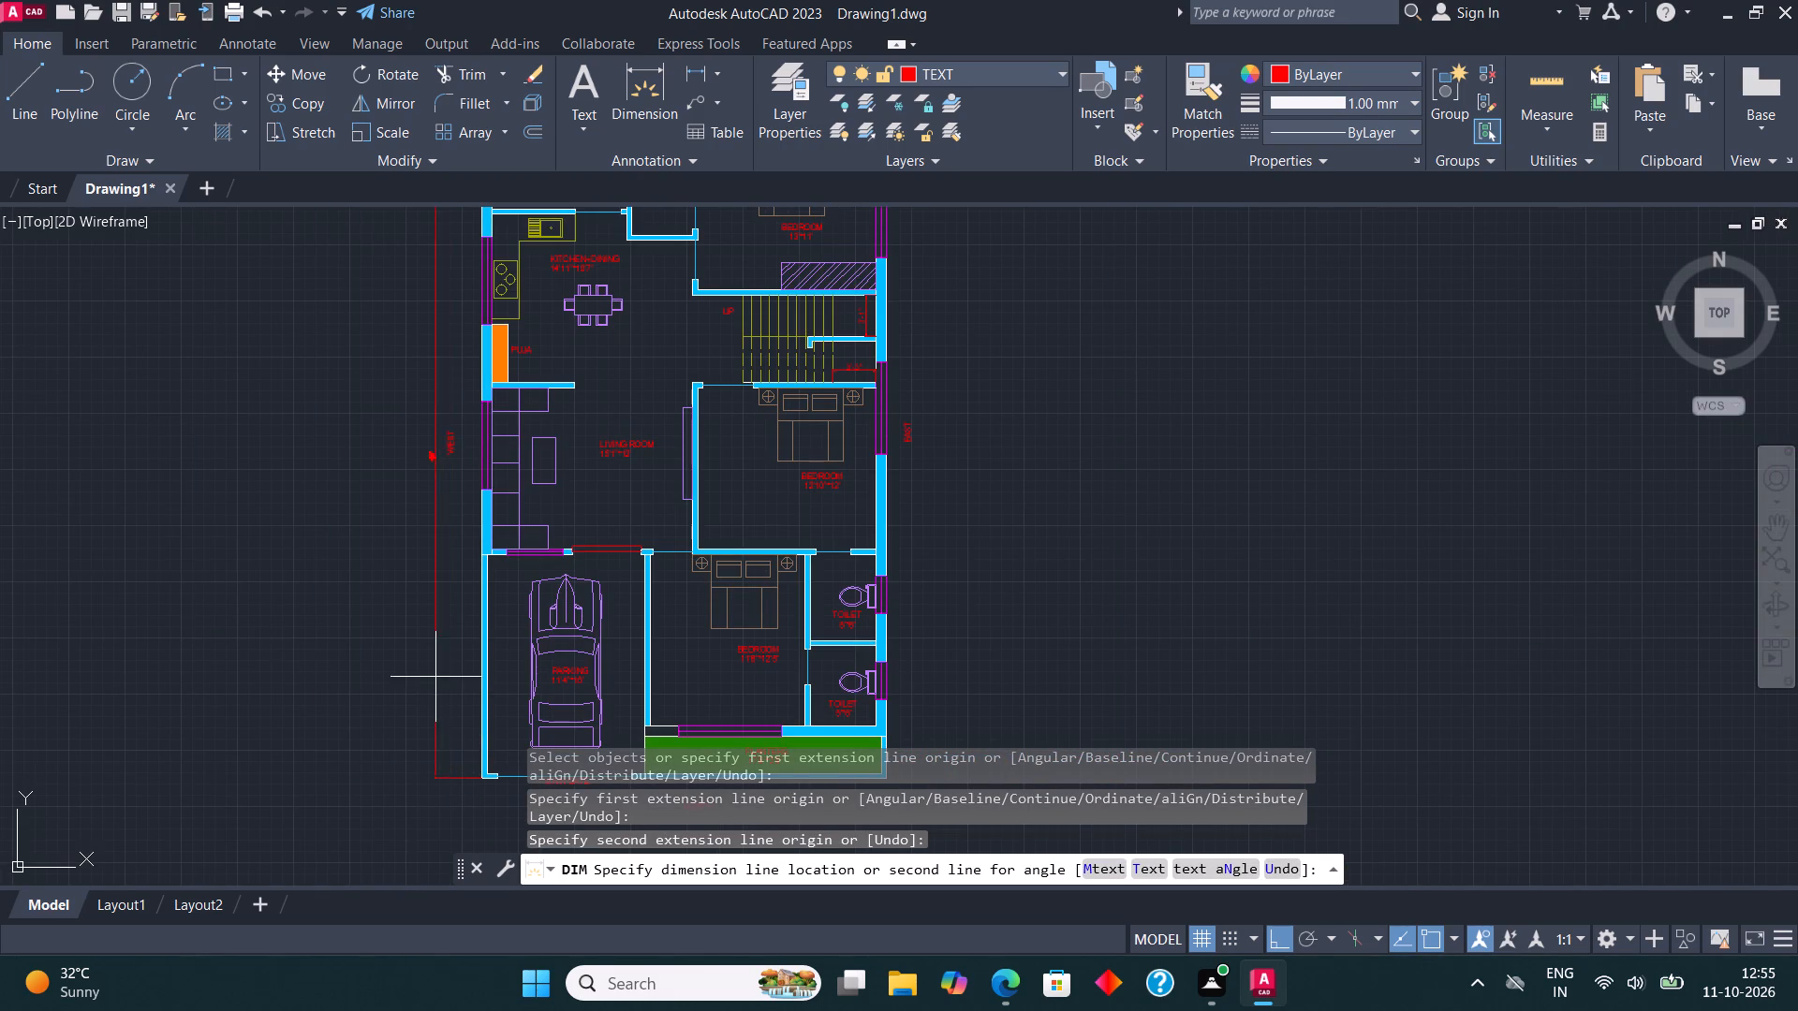
pyautogui.click(430, 672)
pyautogui.scroll(-2, 605, 462)
pyautogui.scroll(3, 461, 431)
pyautogui.scroll(4, 861, 535)
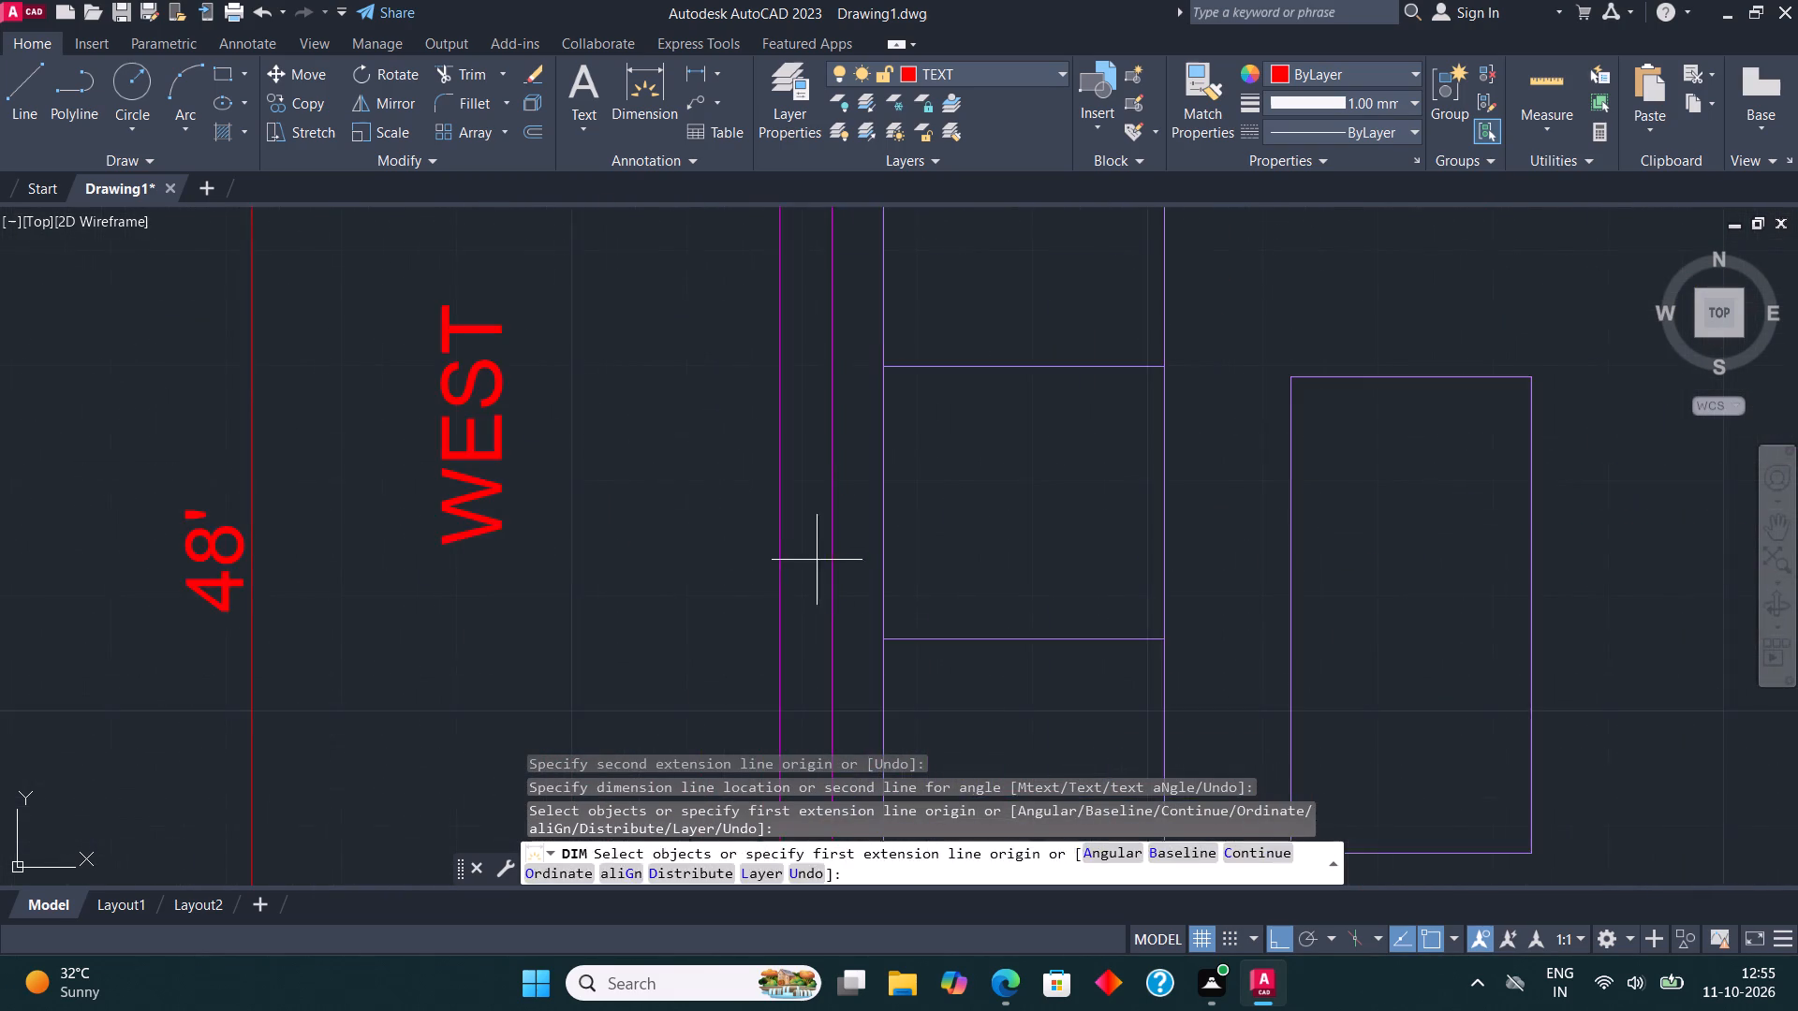
pyautogui.scroll(-7, 597, 493)
pyautogui.press('Escape')
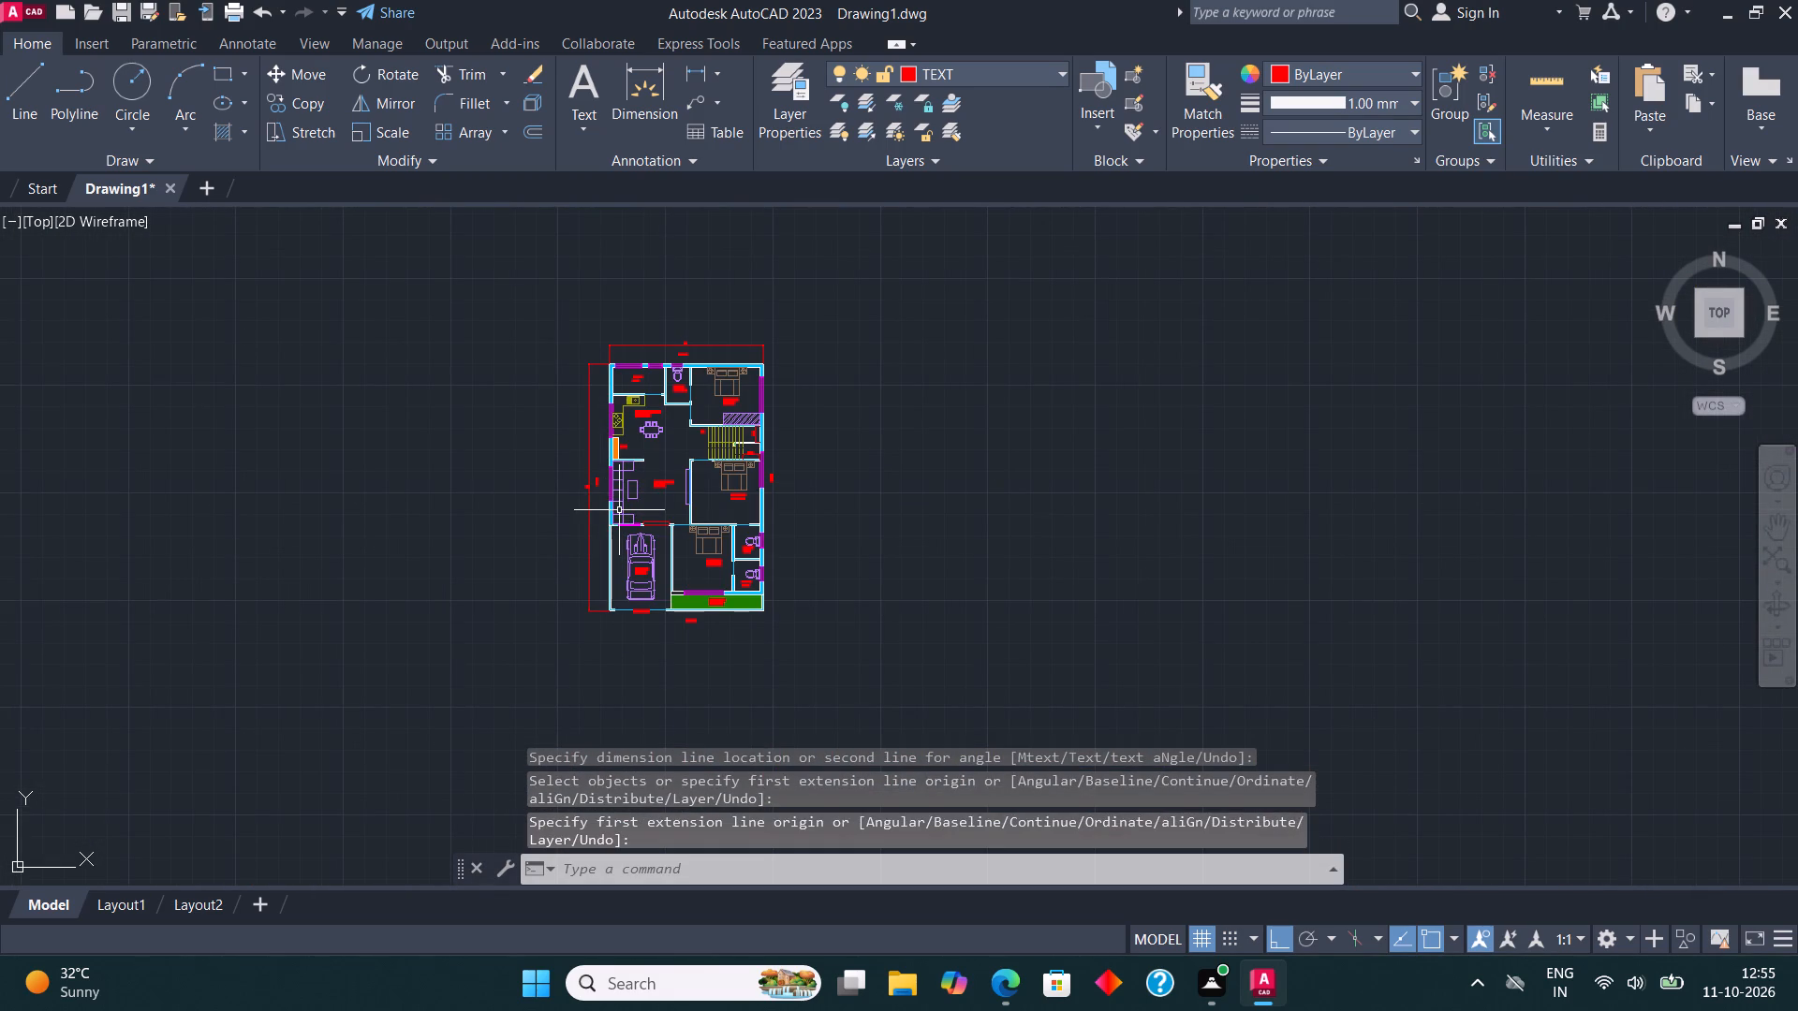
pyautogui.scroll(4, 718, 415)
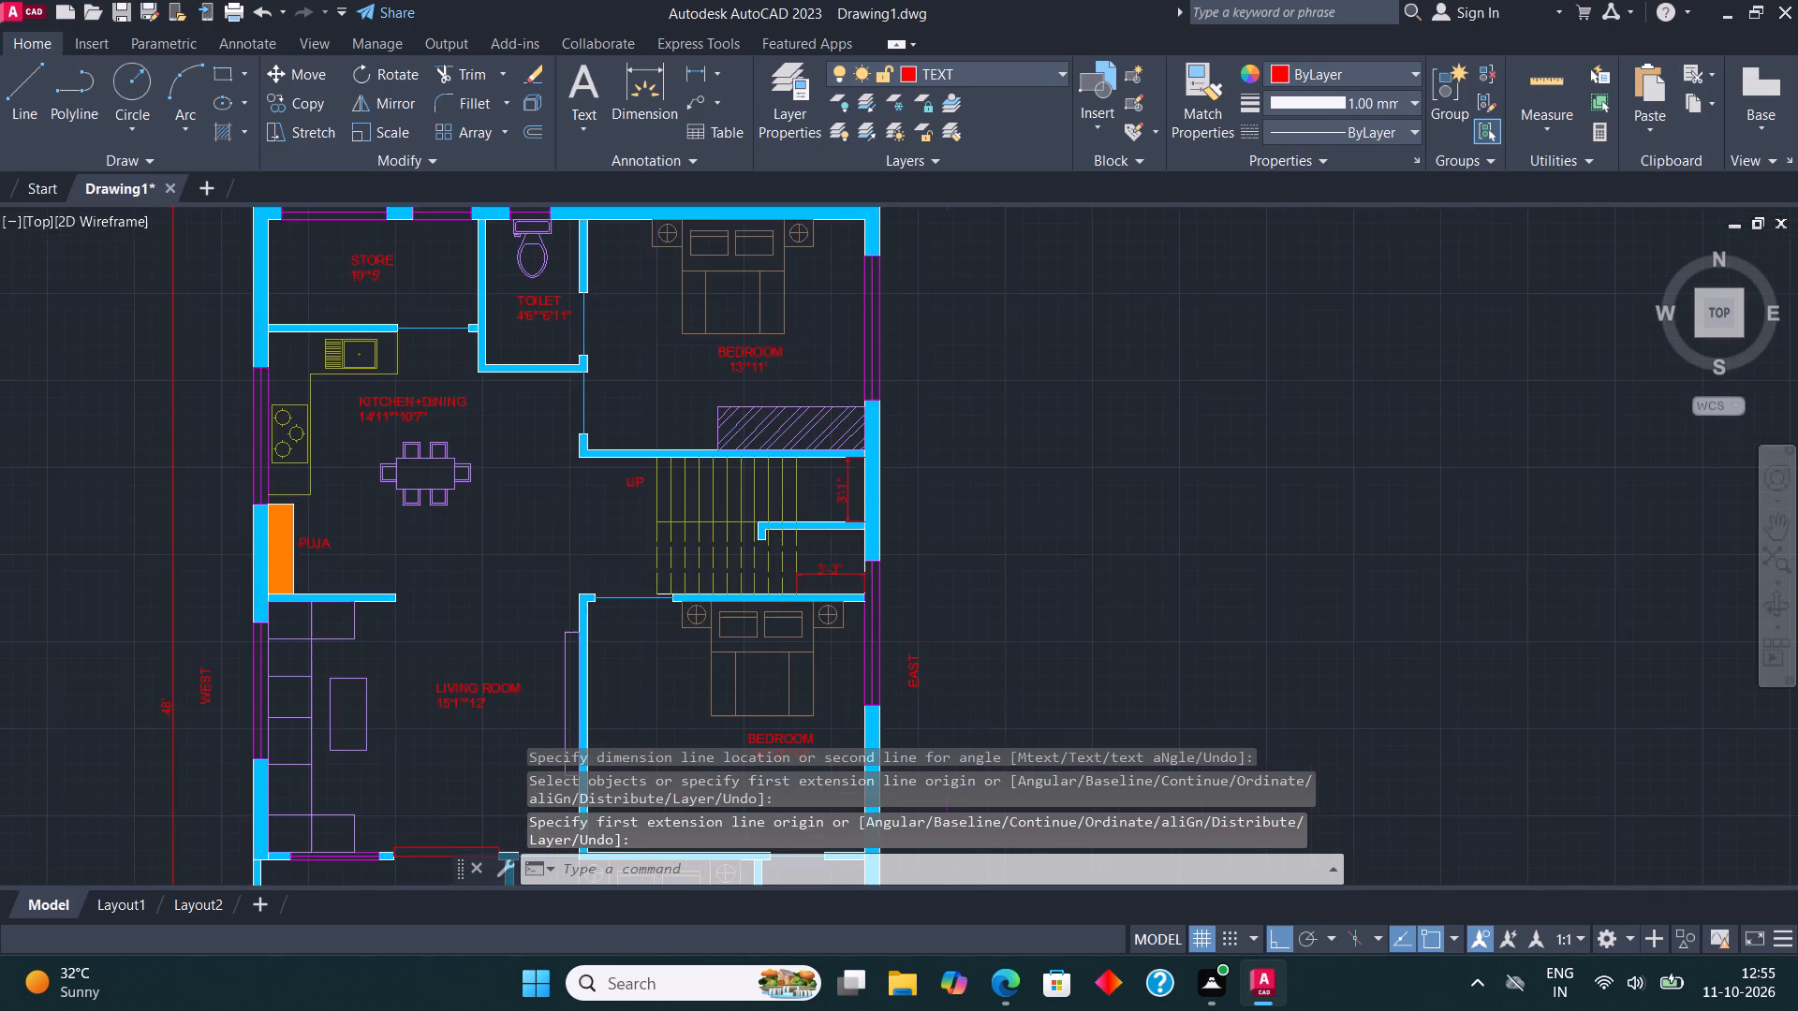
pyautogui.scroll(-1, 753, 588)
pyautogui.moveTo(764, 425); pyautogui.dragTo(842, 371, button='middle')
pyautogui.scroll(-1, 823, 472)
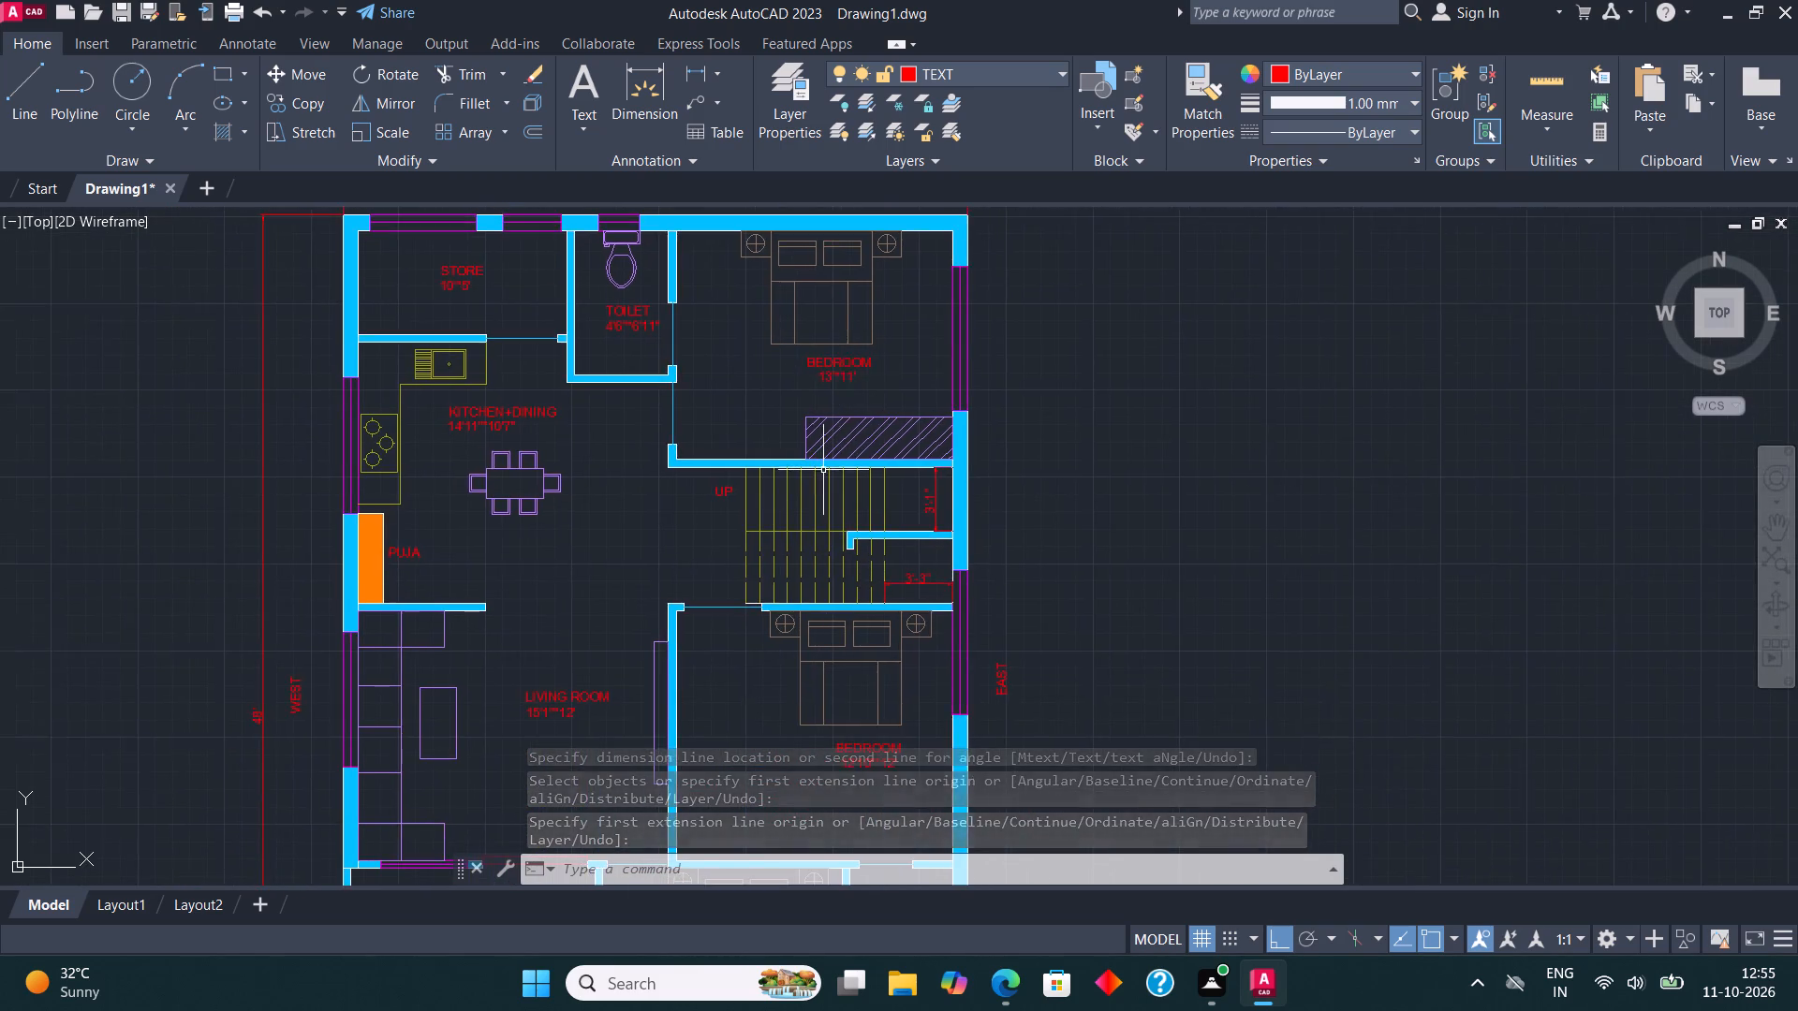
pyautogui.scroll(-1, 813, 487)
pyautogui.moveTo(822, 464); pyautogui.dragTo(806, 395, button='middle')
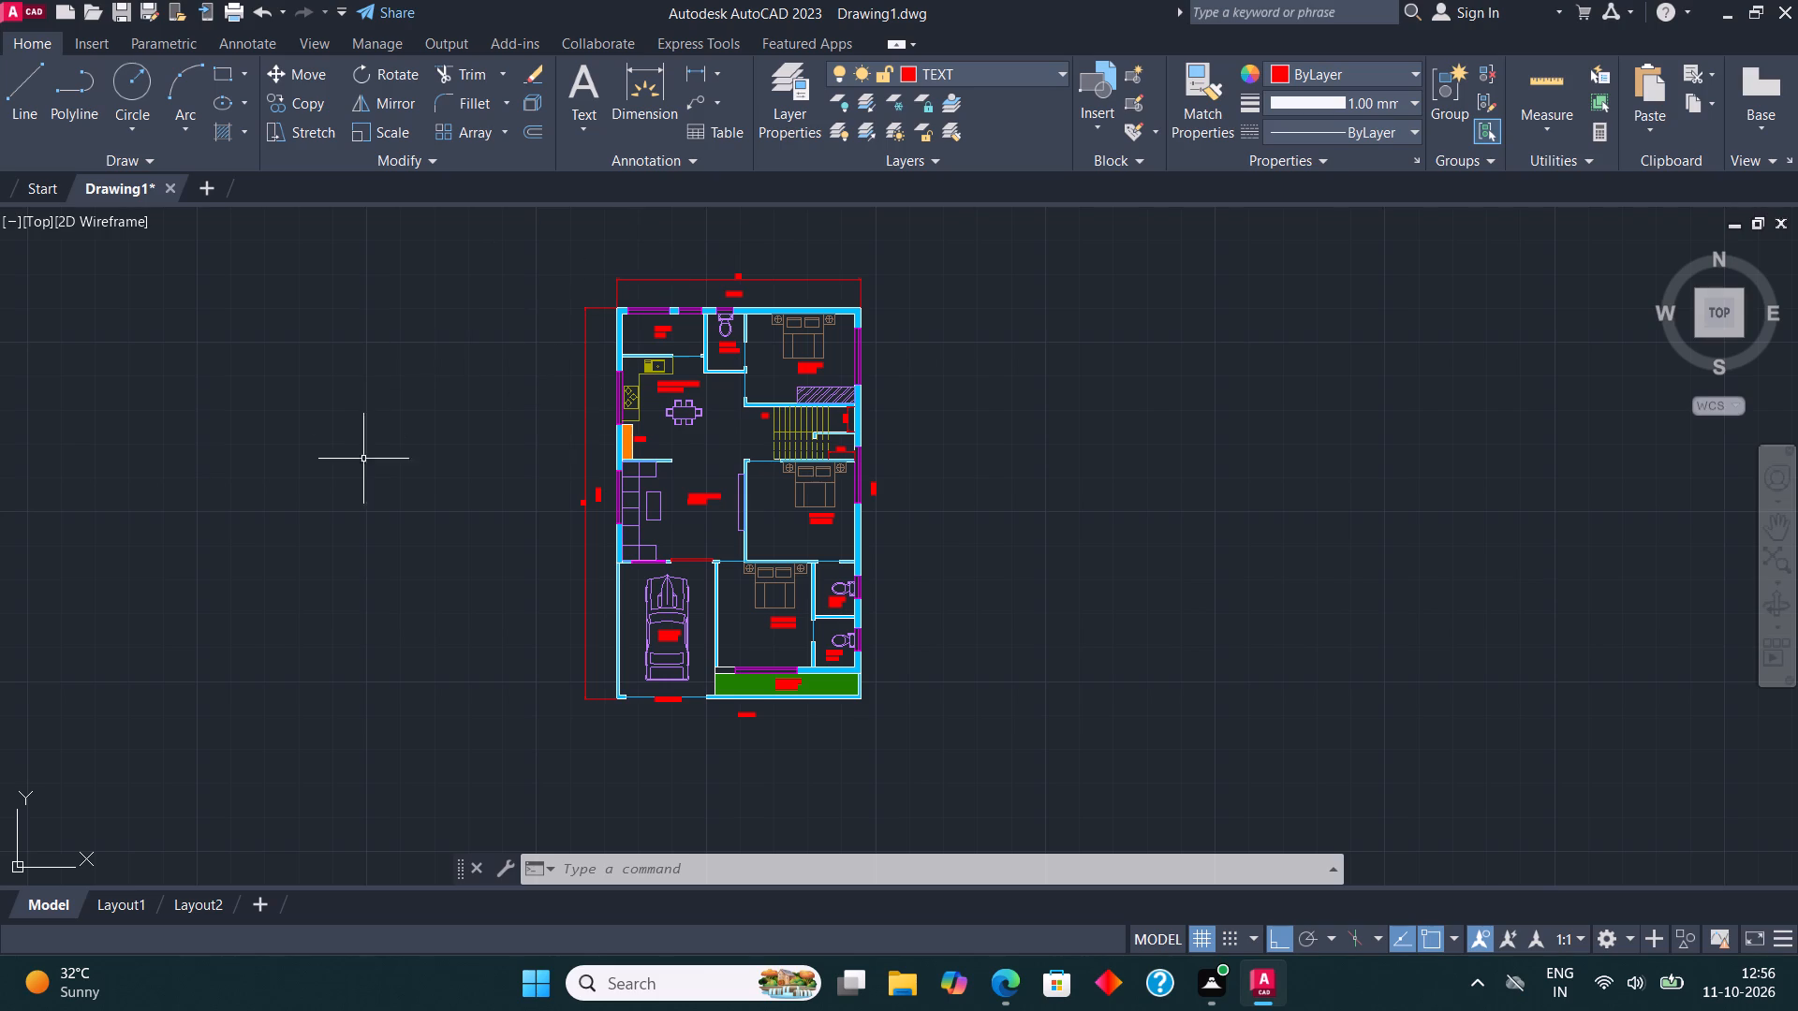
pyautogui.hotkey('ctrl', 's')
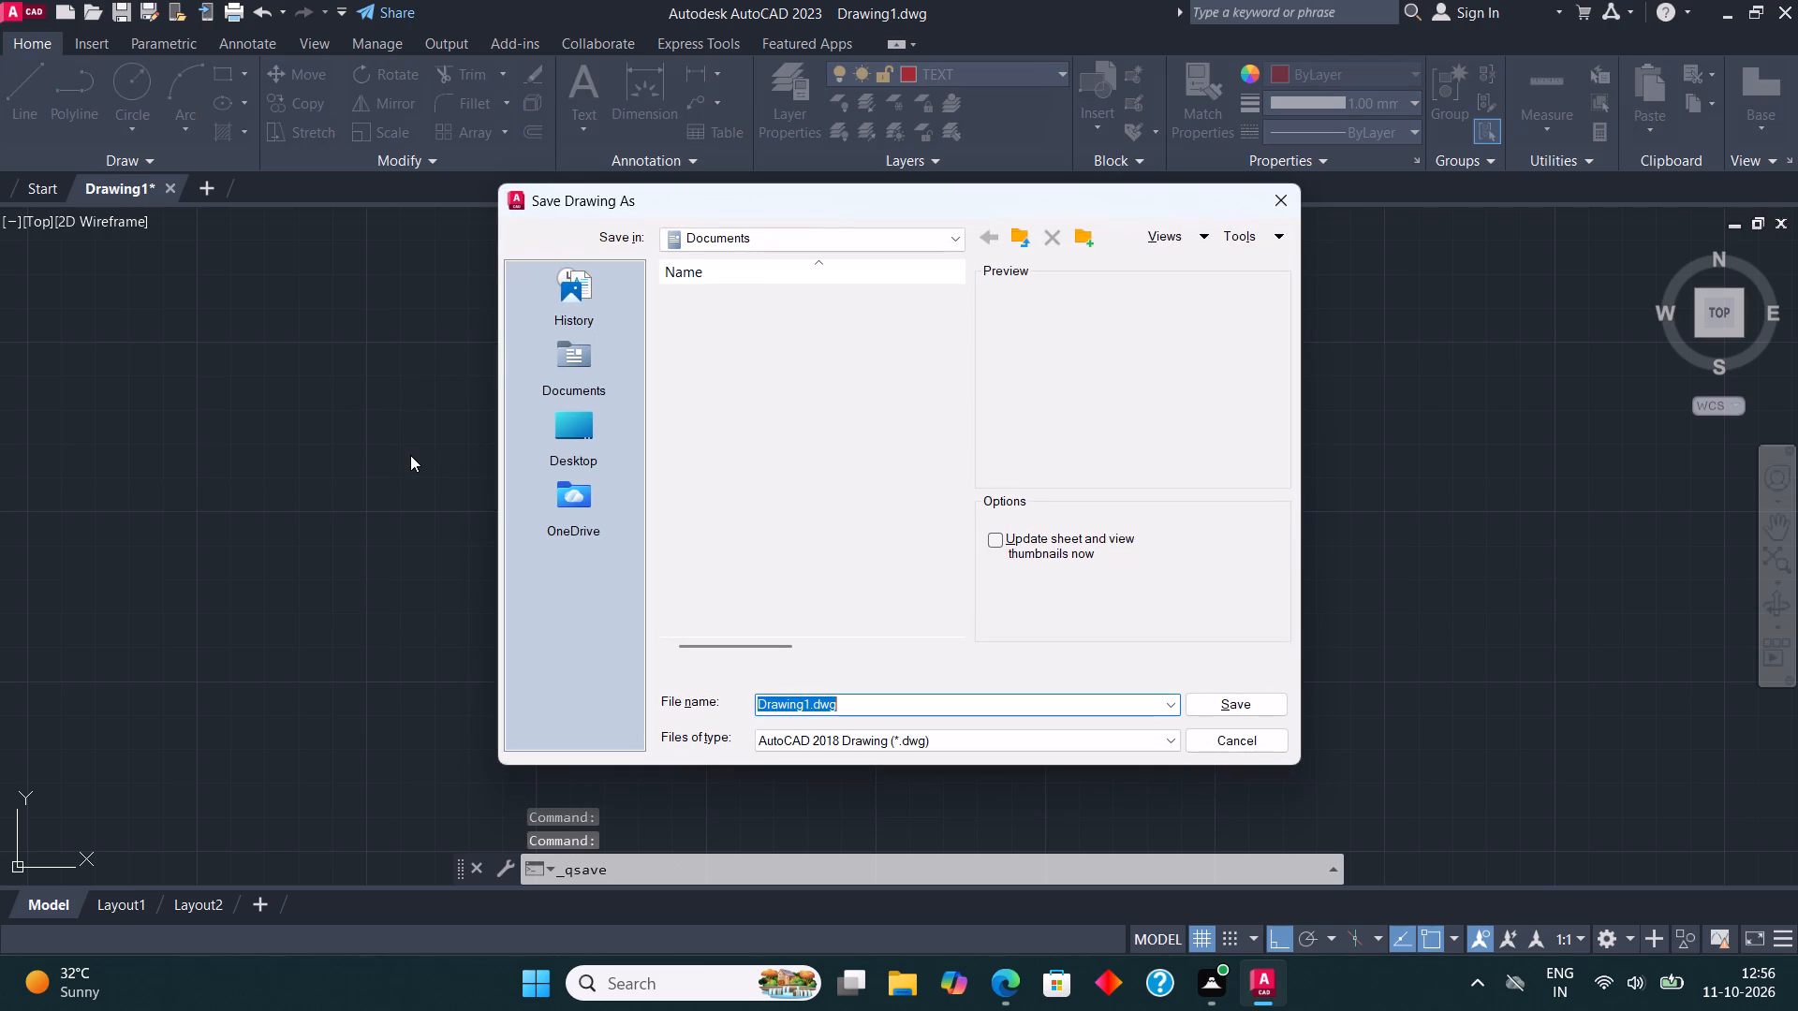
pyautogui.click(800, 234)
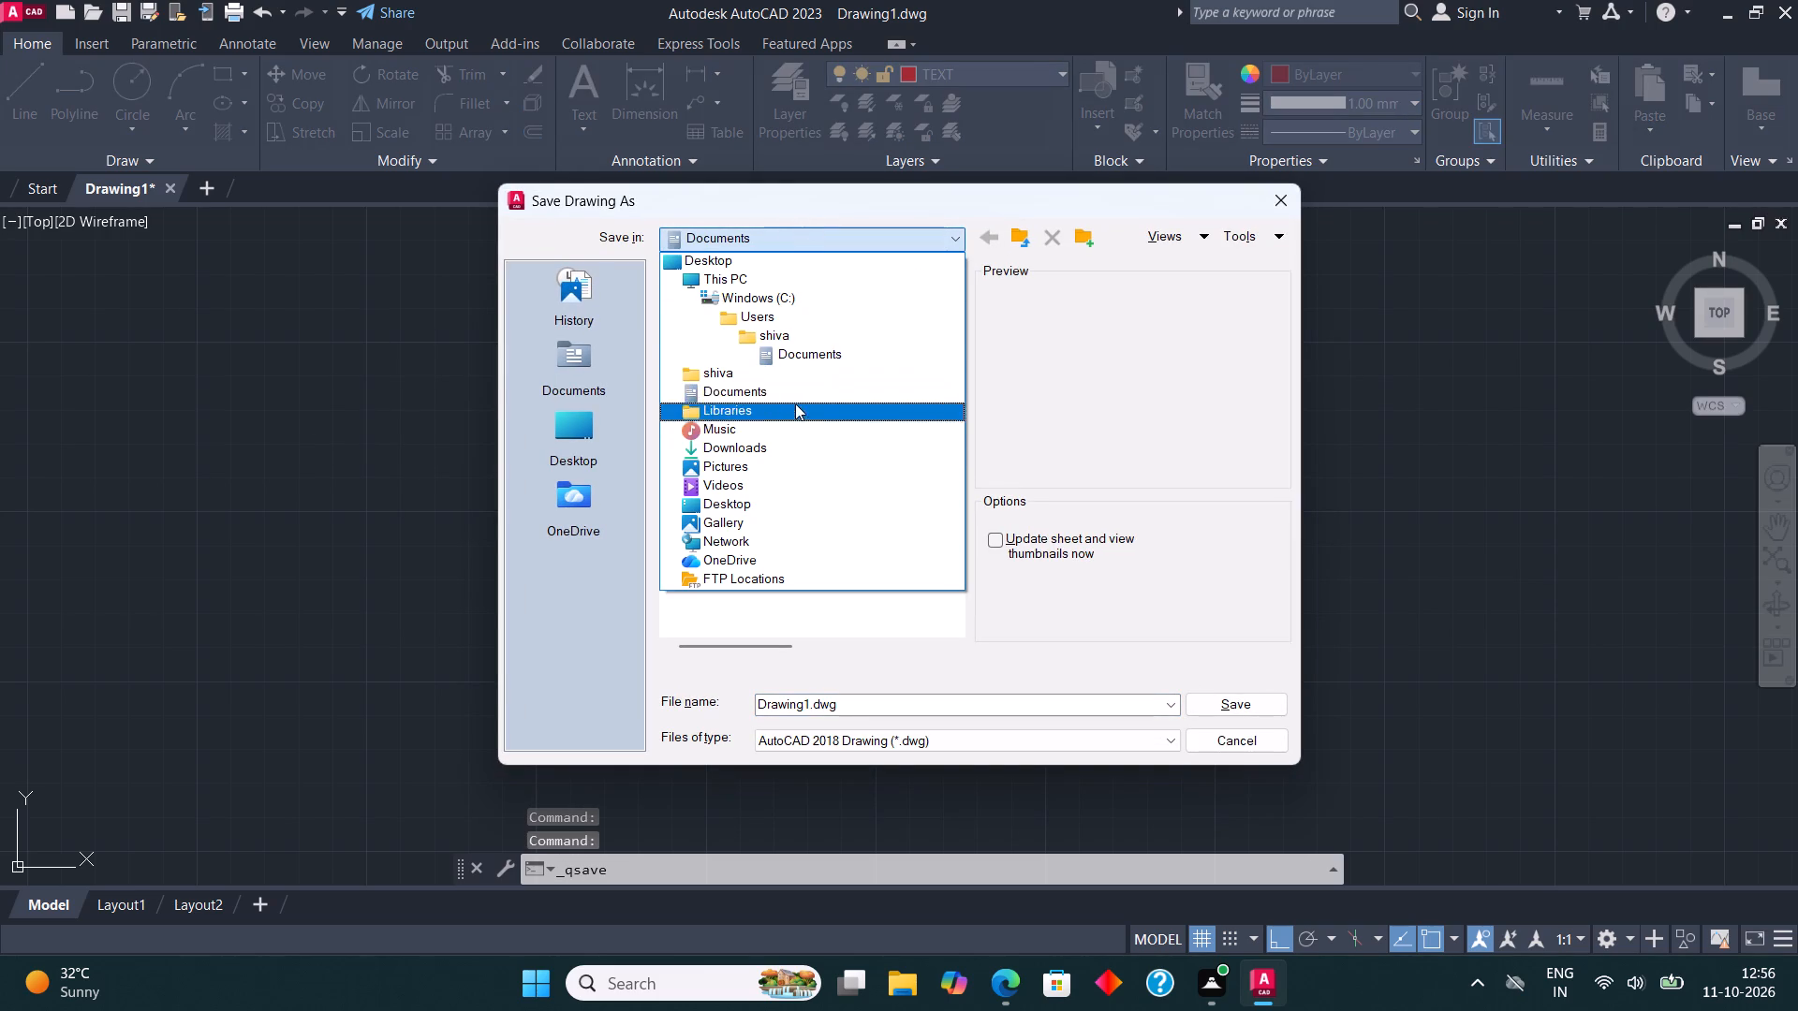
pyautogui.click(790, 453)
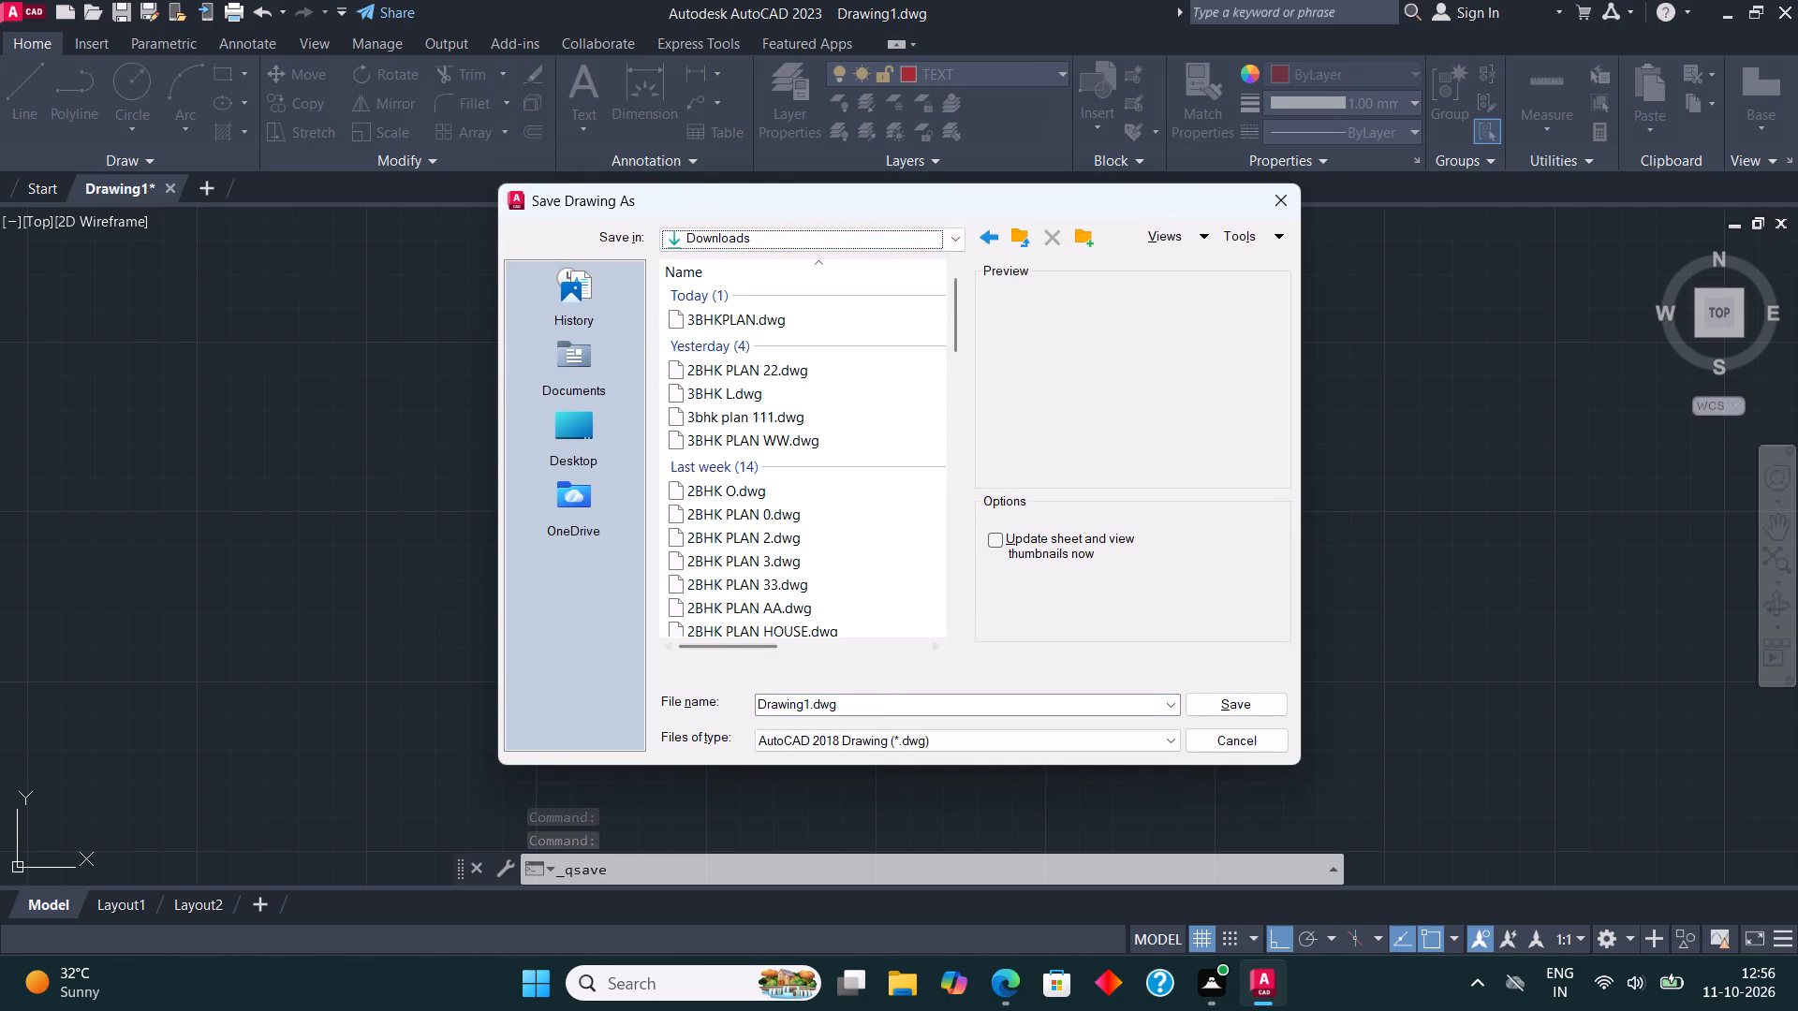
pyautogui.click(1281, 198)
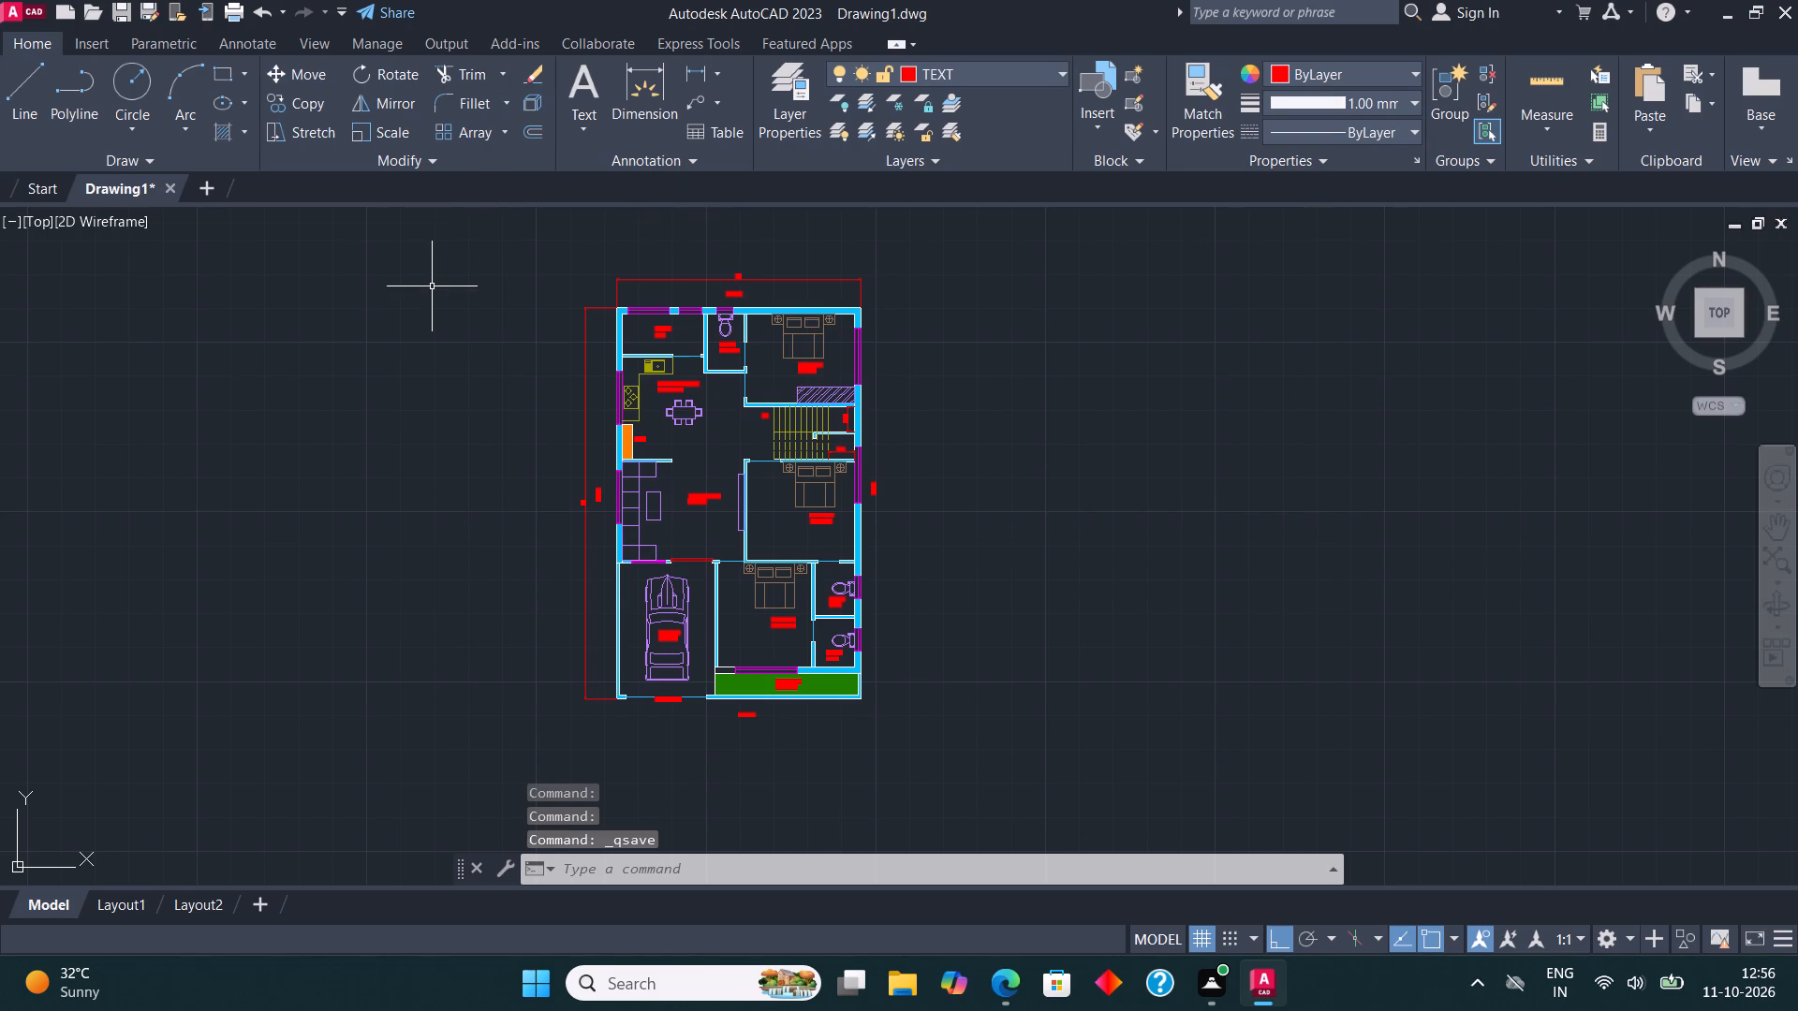
# Save the drawing in the Downloads folder under the name 3BHK HOUSE PLAN.
pyautogui.hotkey('ctrl', 's')
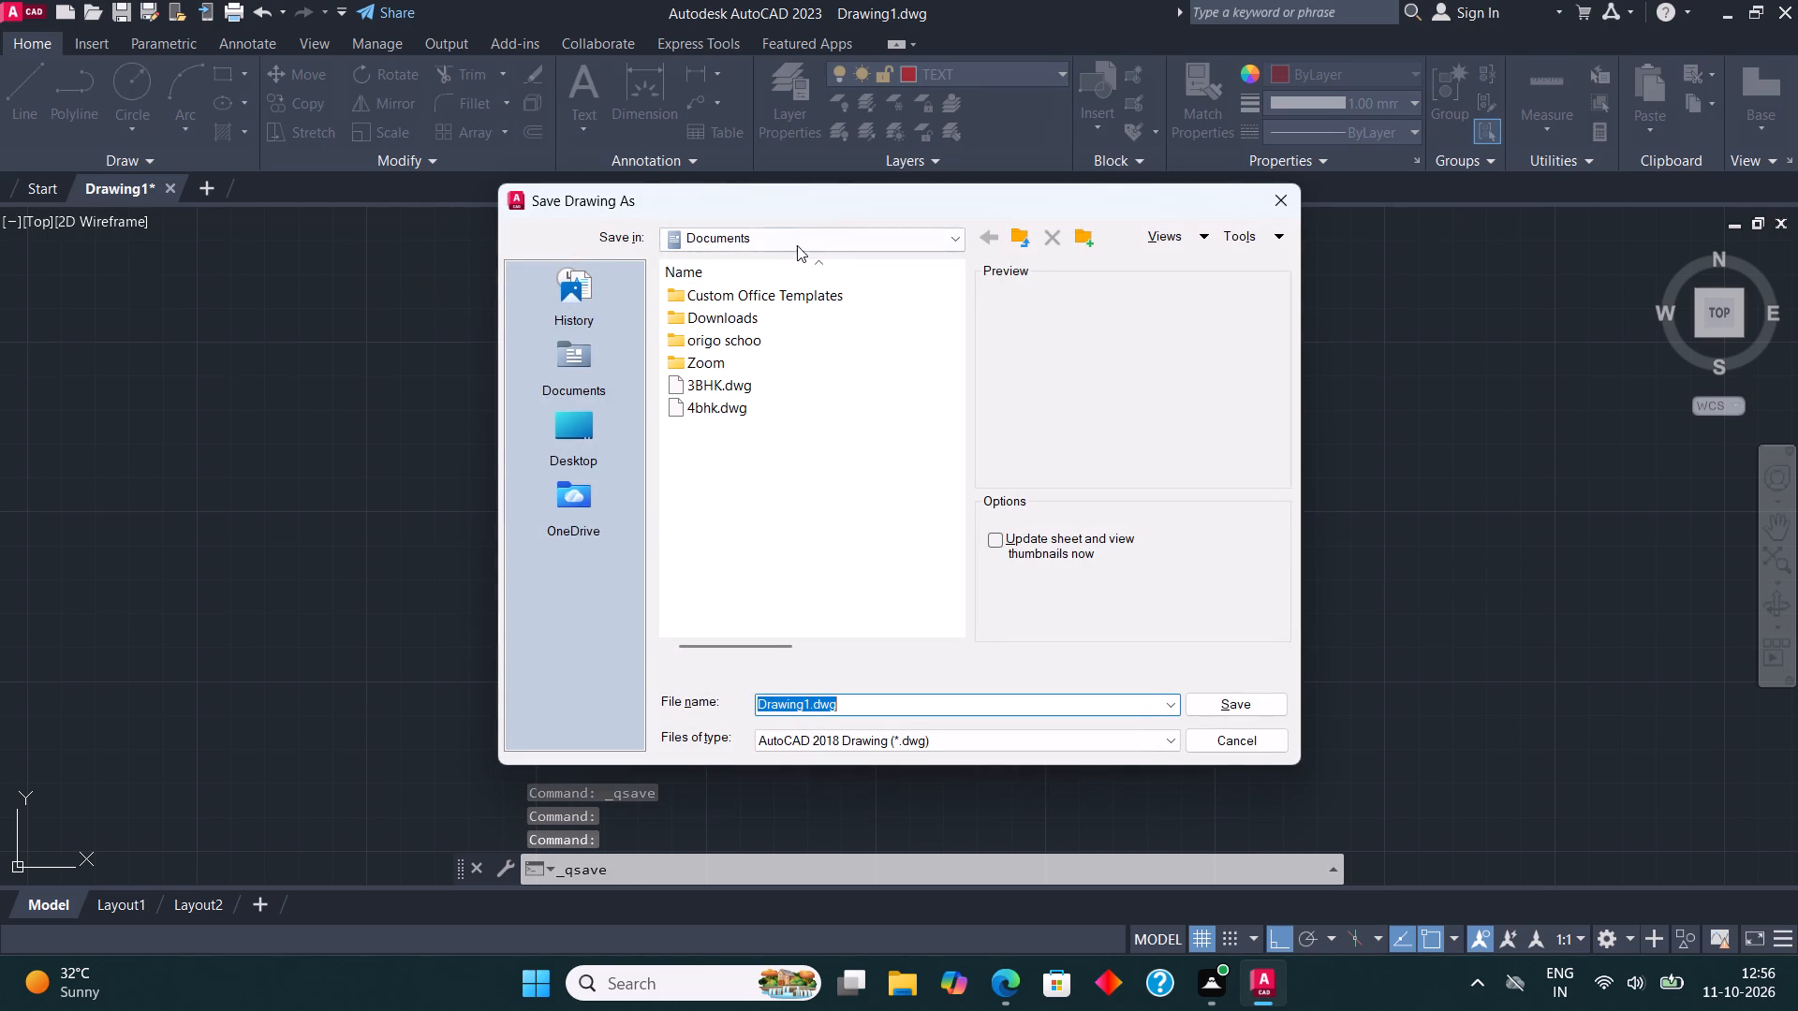
pyautogui.click(800, 242)
pyautogui.click(769, 449)
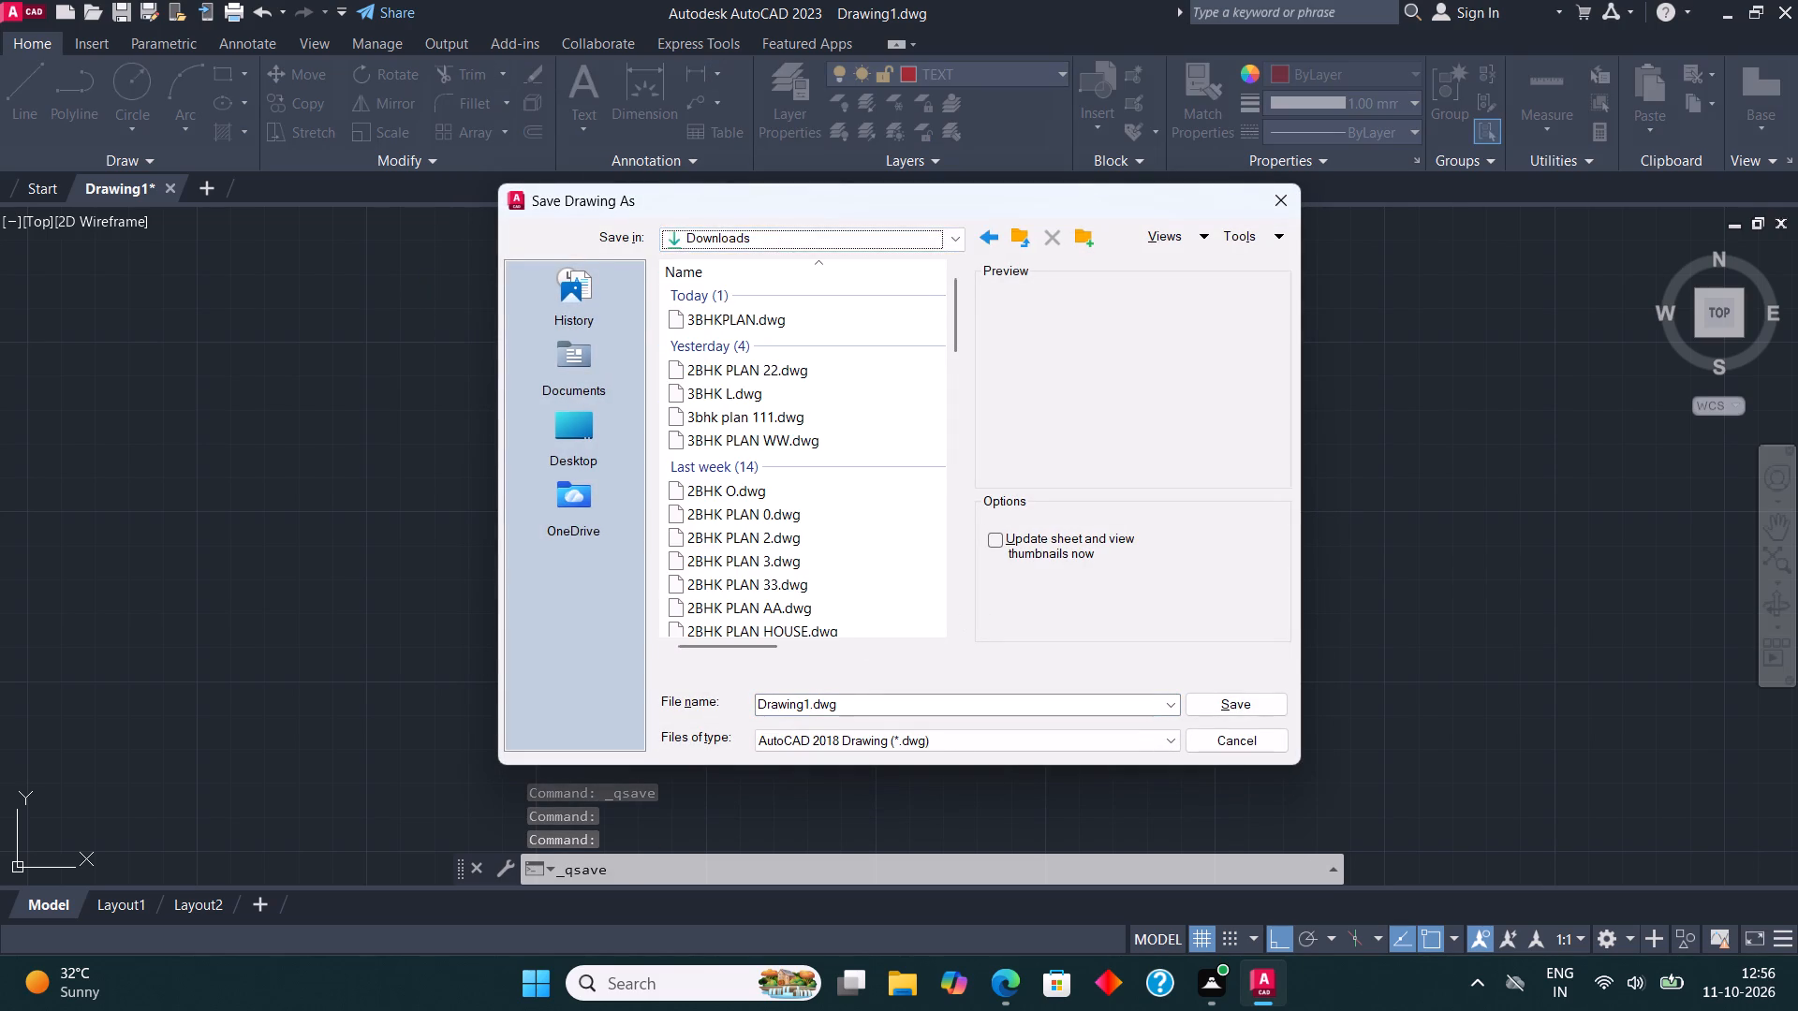
pyautogui.click(861, 708)
pyautogui.write('3BHK')
pyautogui.press('space')
pyautogui.write('HOUSE')
pyautogui.press('space')
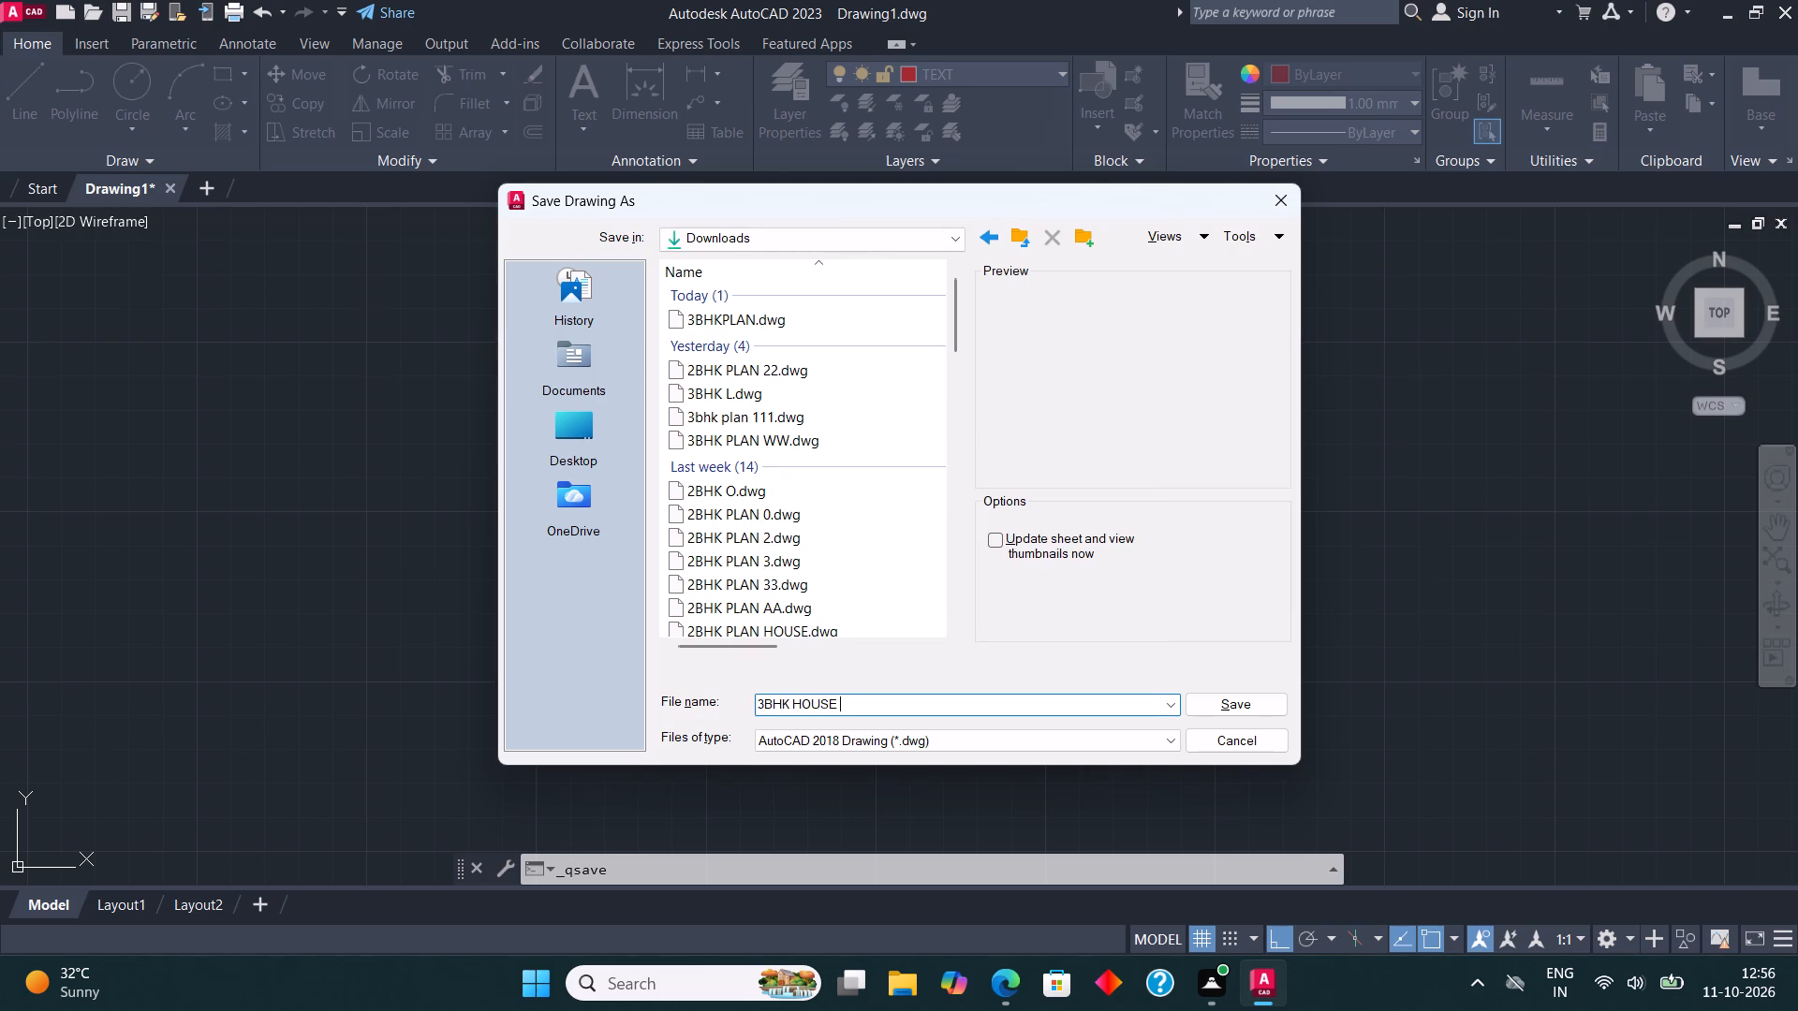
pyautogui.write('PLAN')
pyautogui.press('space')
pyautogui.press('space')
pyautogui.click(1222, 704)
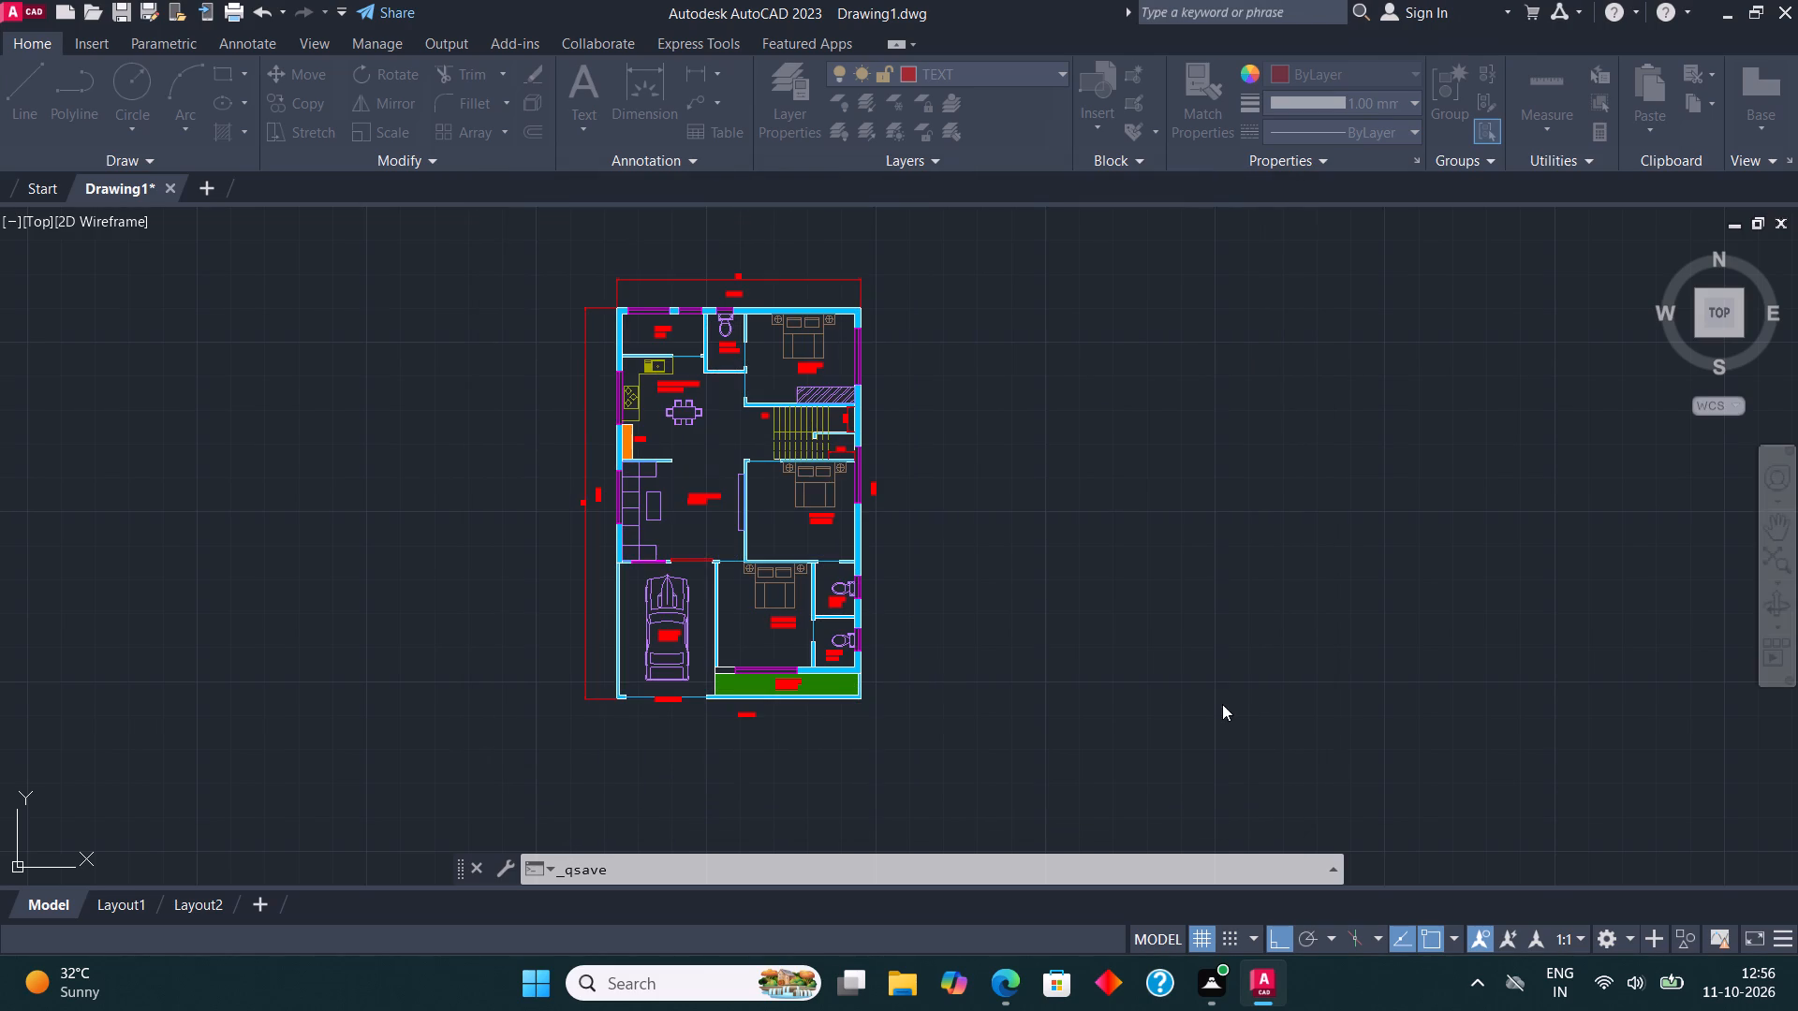
# Set up a plot using AutoCAD PDF (High Quality Print).pc3, with a window plot area enclosing the whole plan, its dimensions and side labels.
pyautogui.click(2, 2)
pyautogui.click(89, 520)
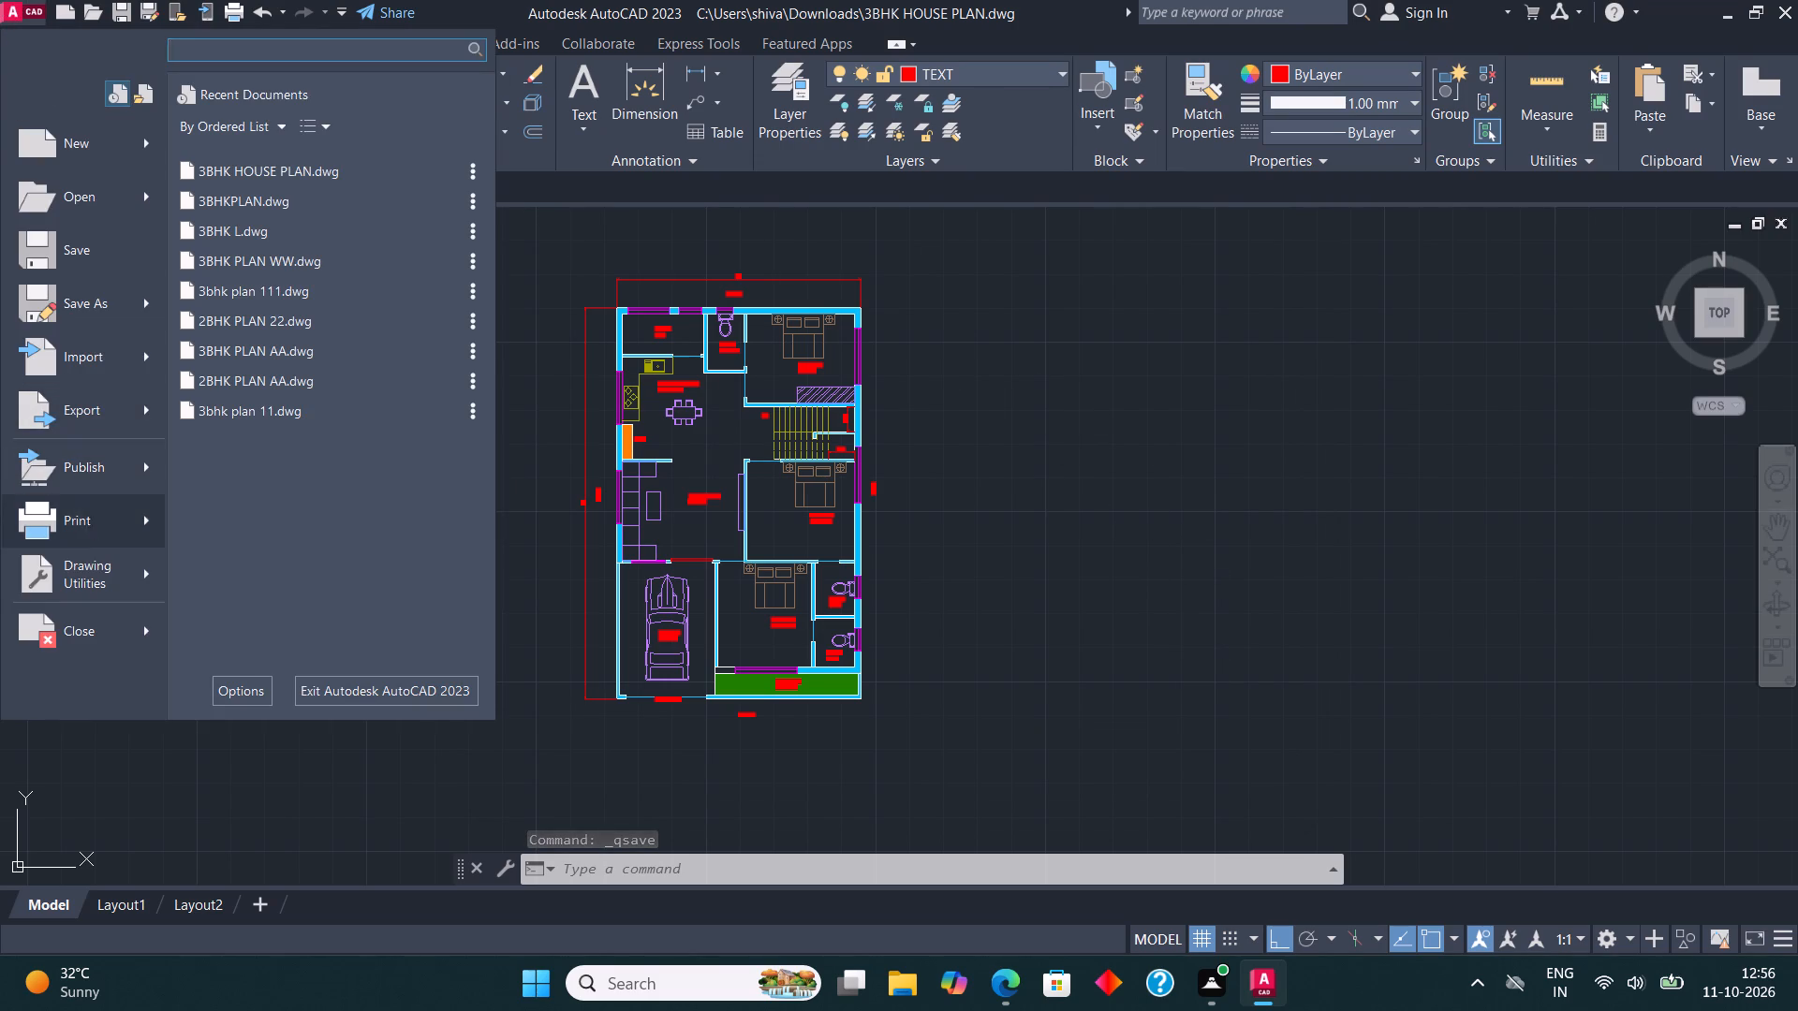
pyautogui.click(781, 309)
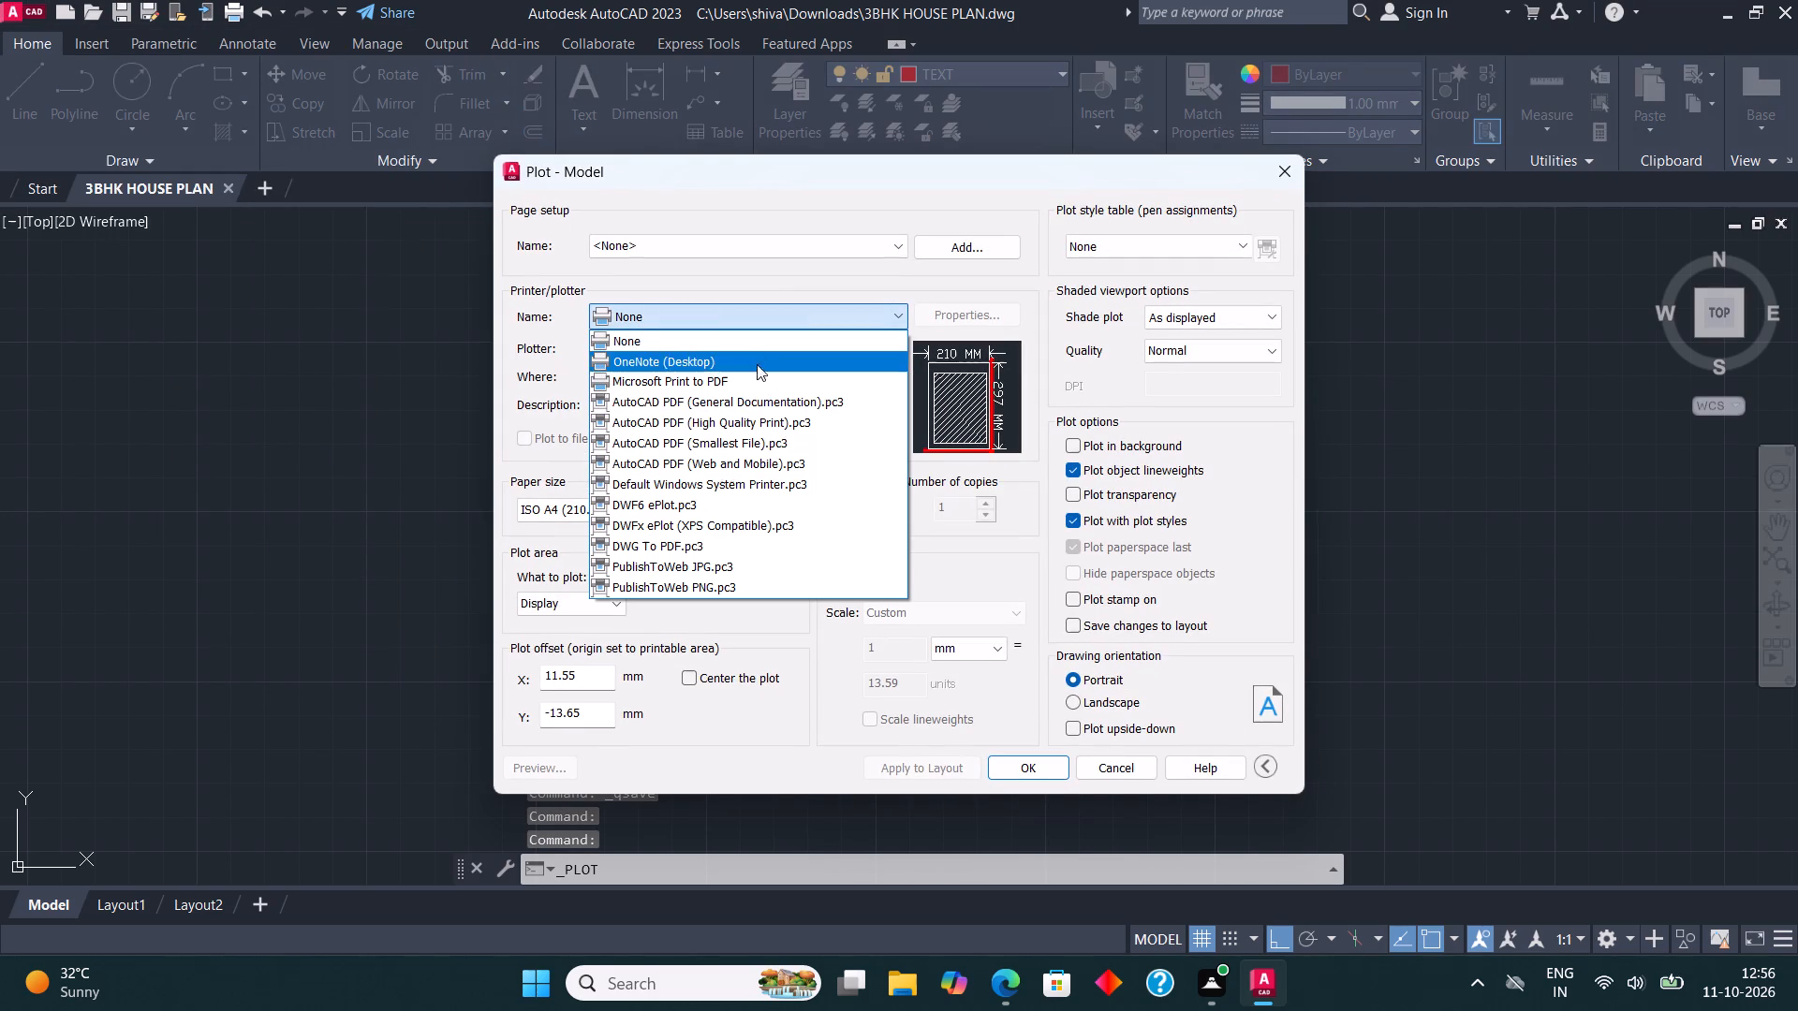
pyautogui.click(770, 424)
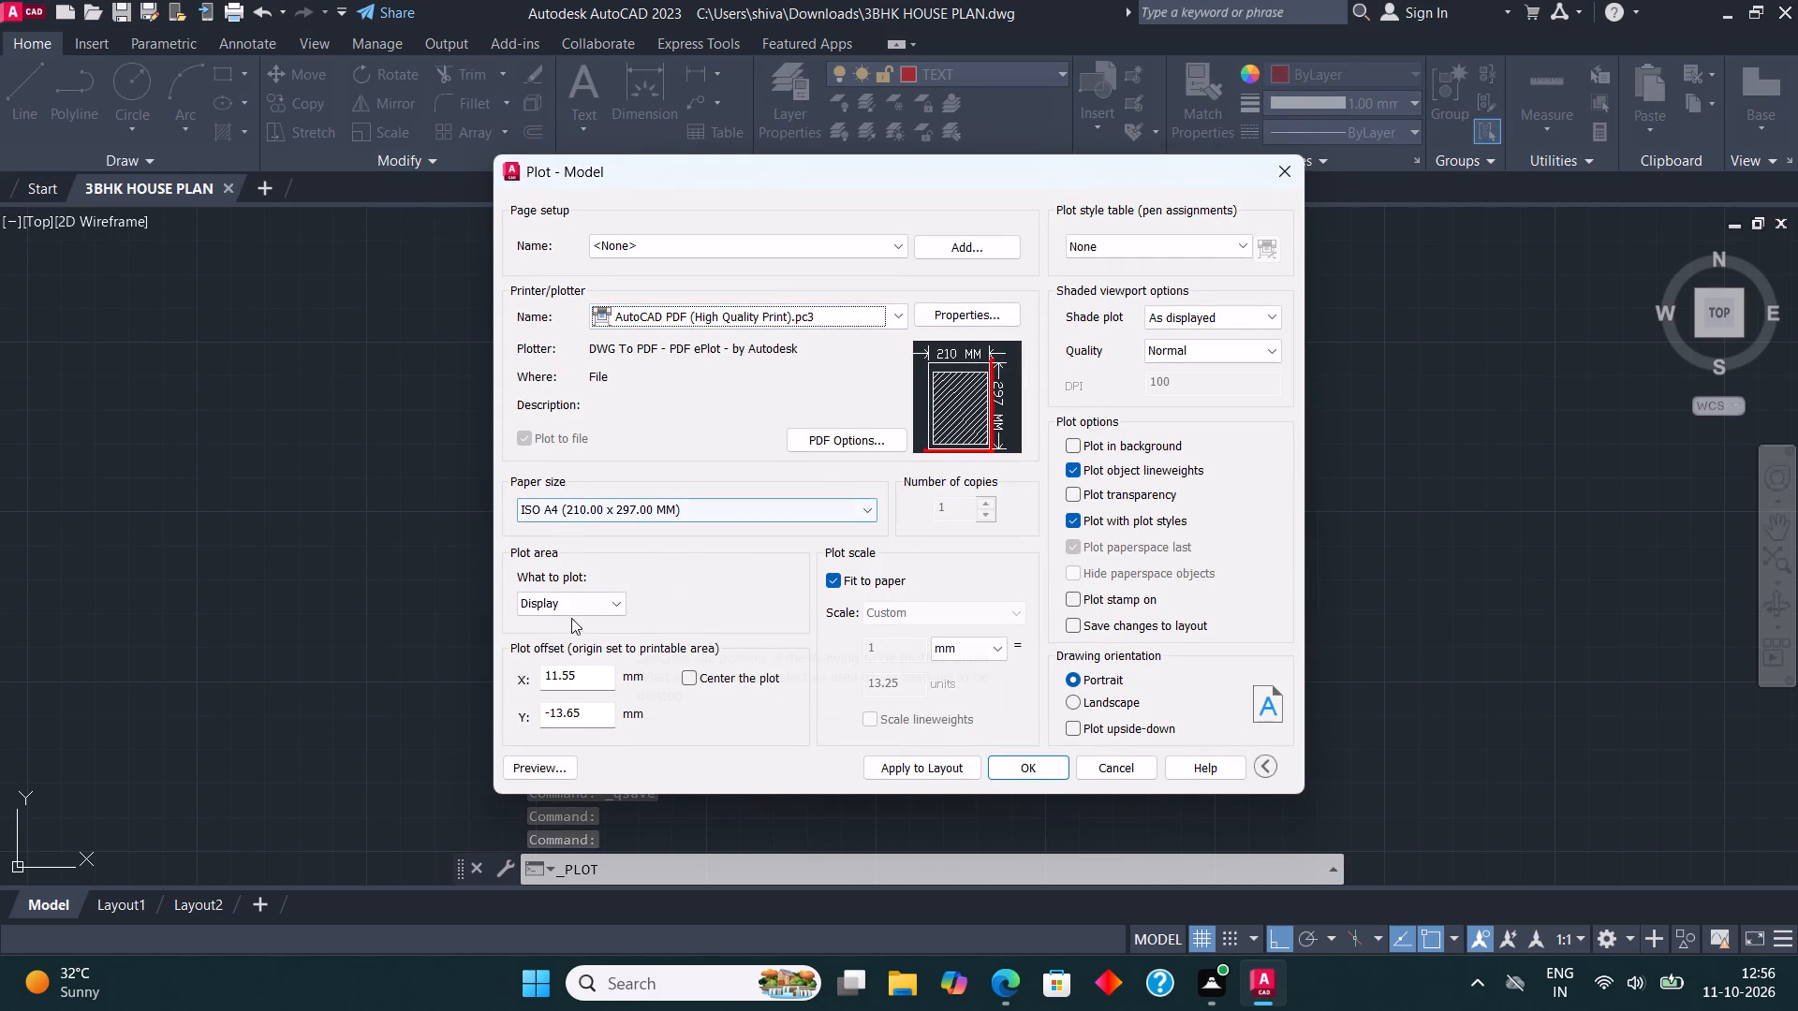
pyautogui.click(600, 598)
pyautogui.click(604, 672)
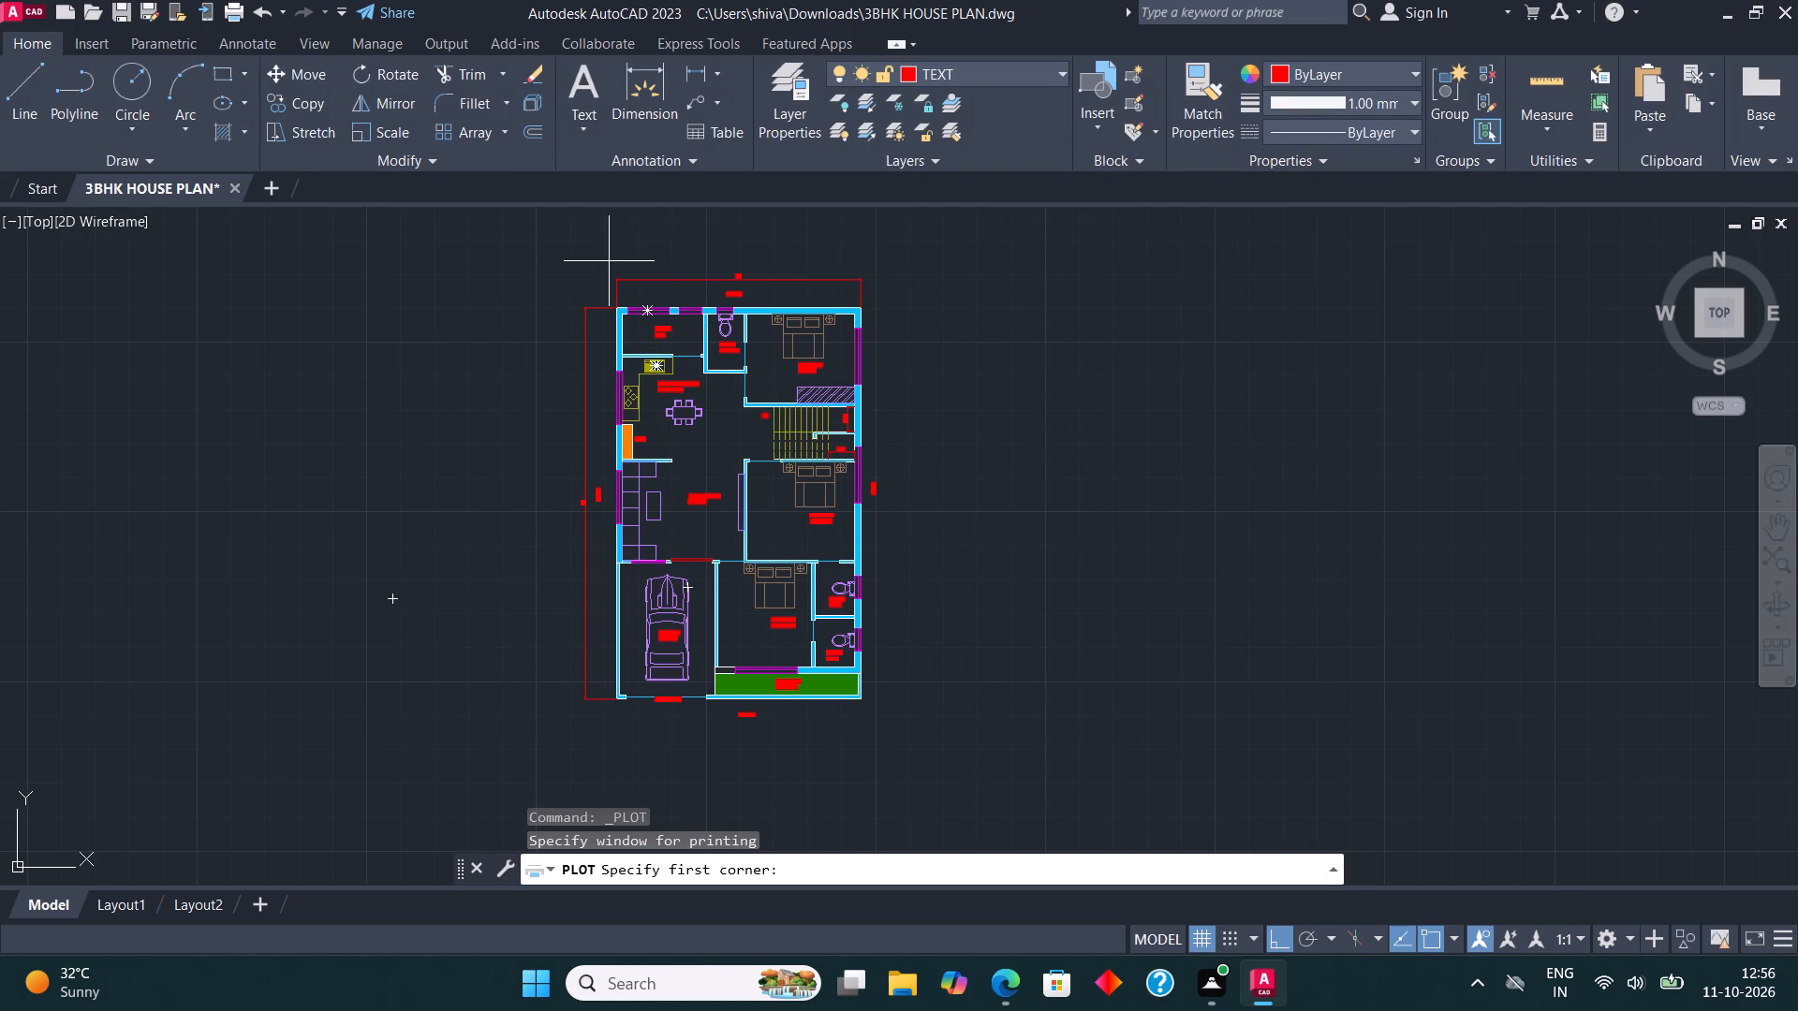
pyautogui.click(556, 260)
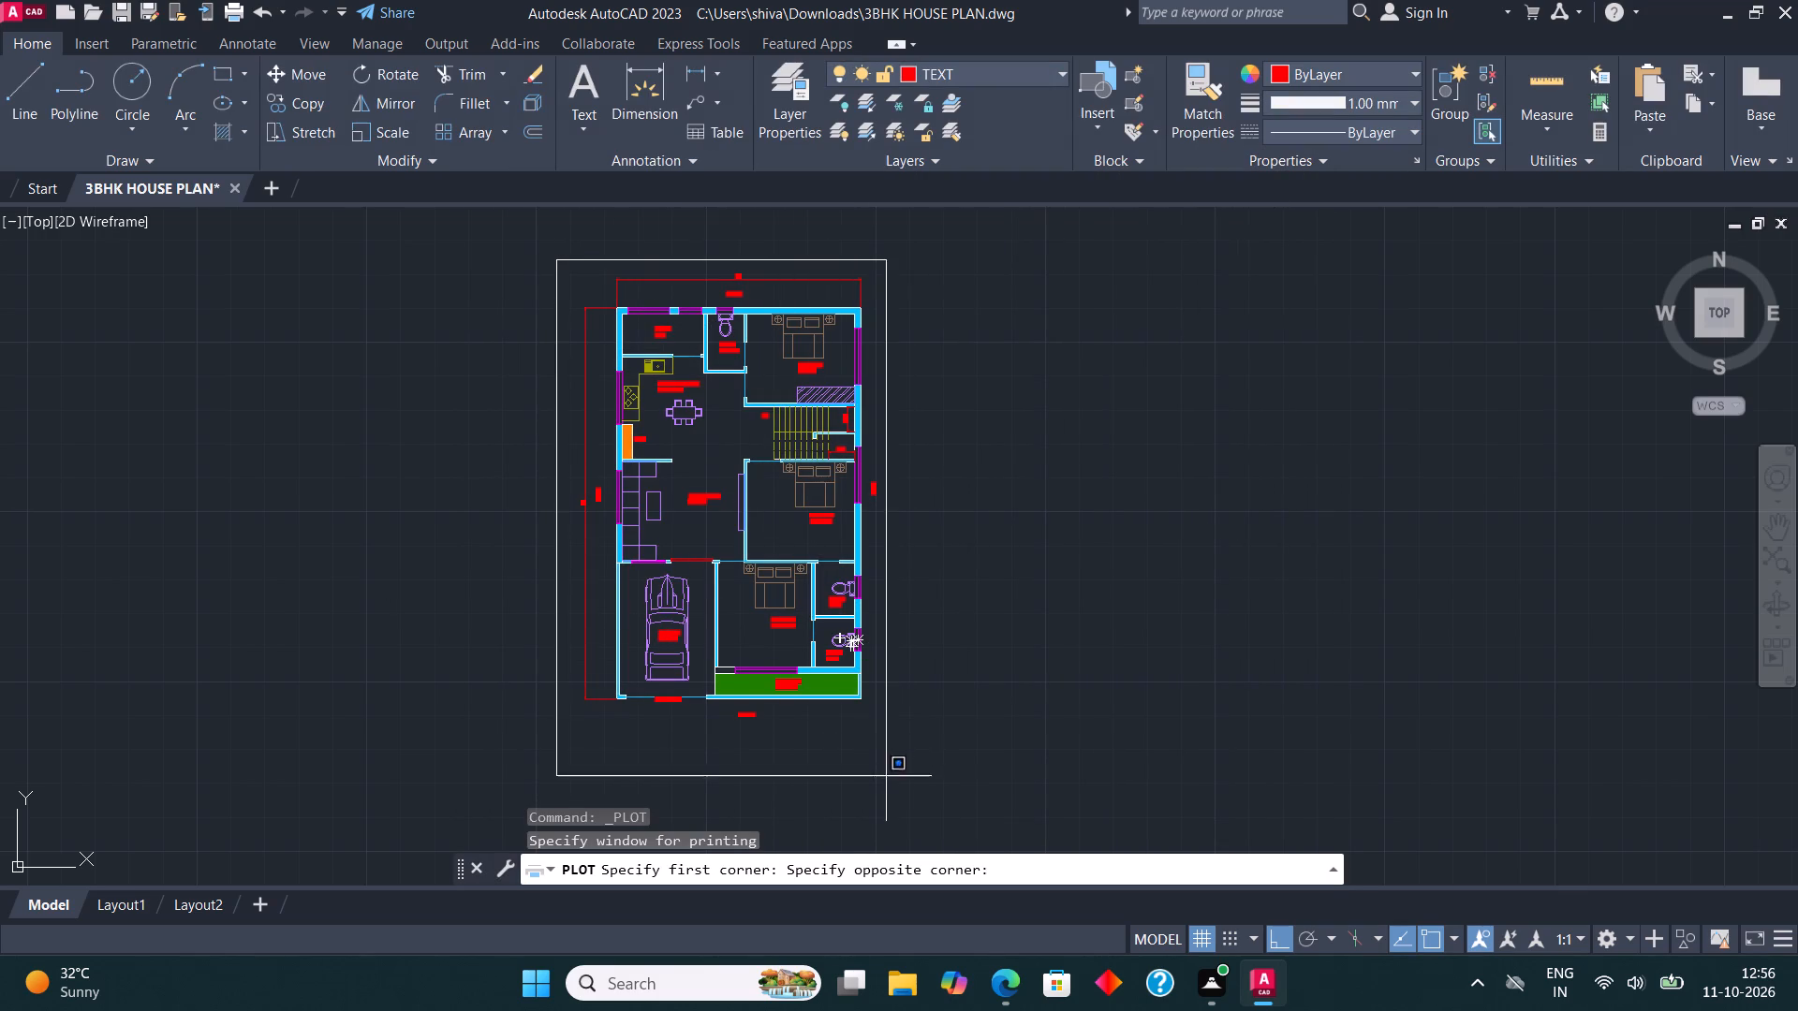
pyautogui.click(910, 748)
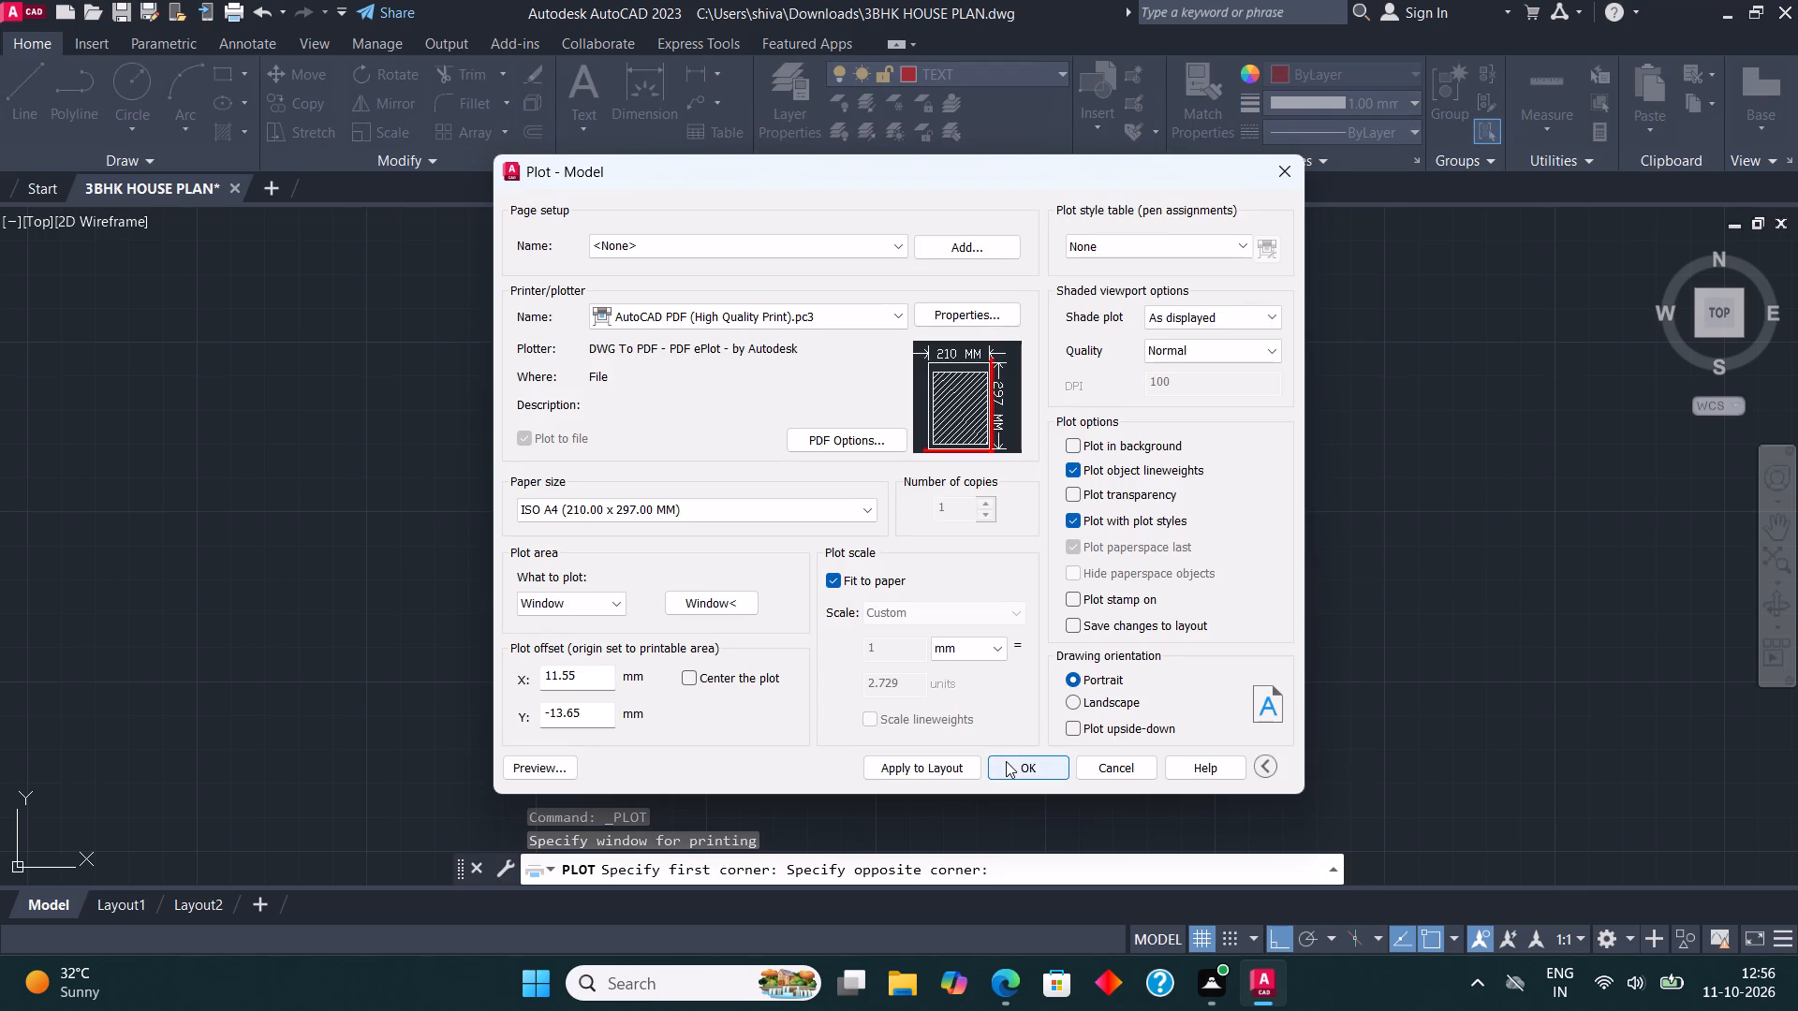
# Plot the drawing to the Downloads folder as 3BHK HOUSE PLAN-Model.pdf.
pyautogui.click(1006, 761)
pyautogui.click(814, 235)
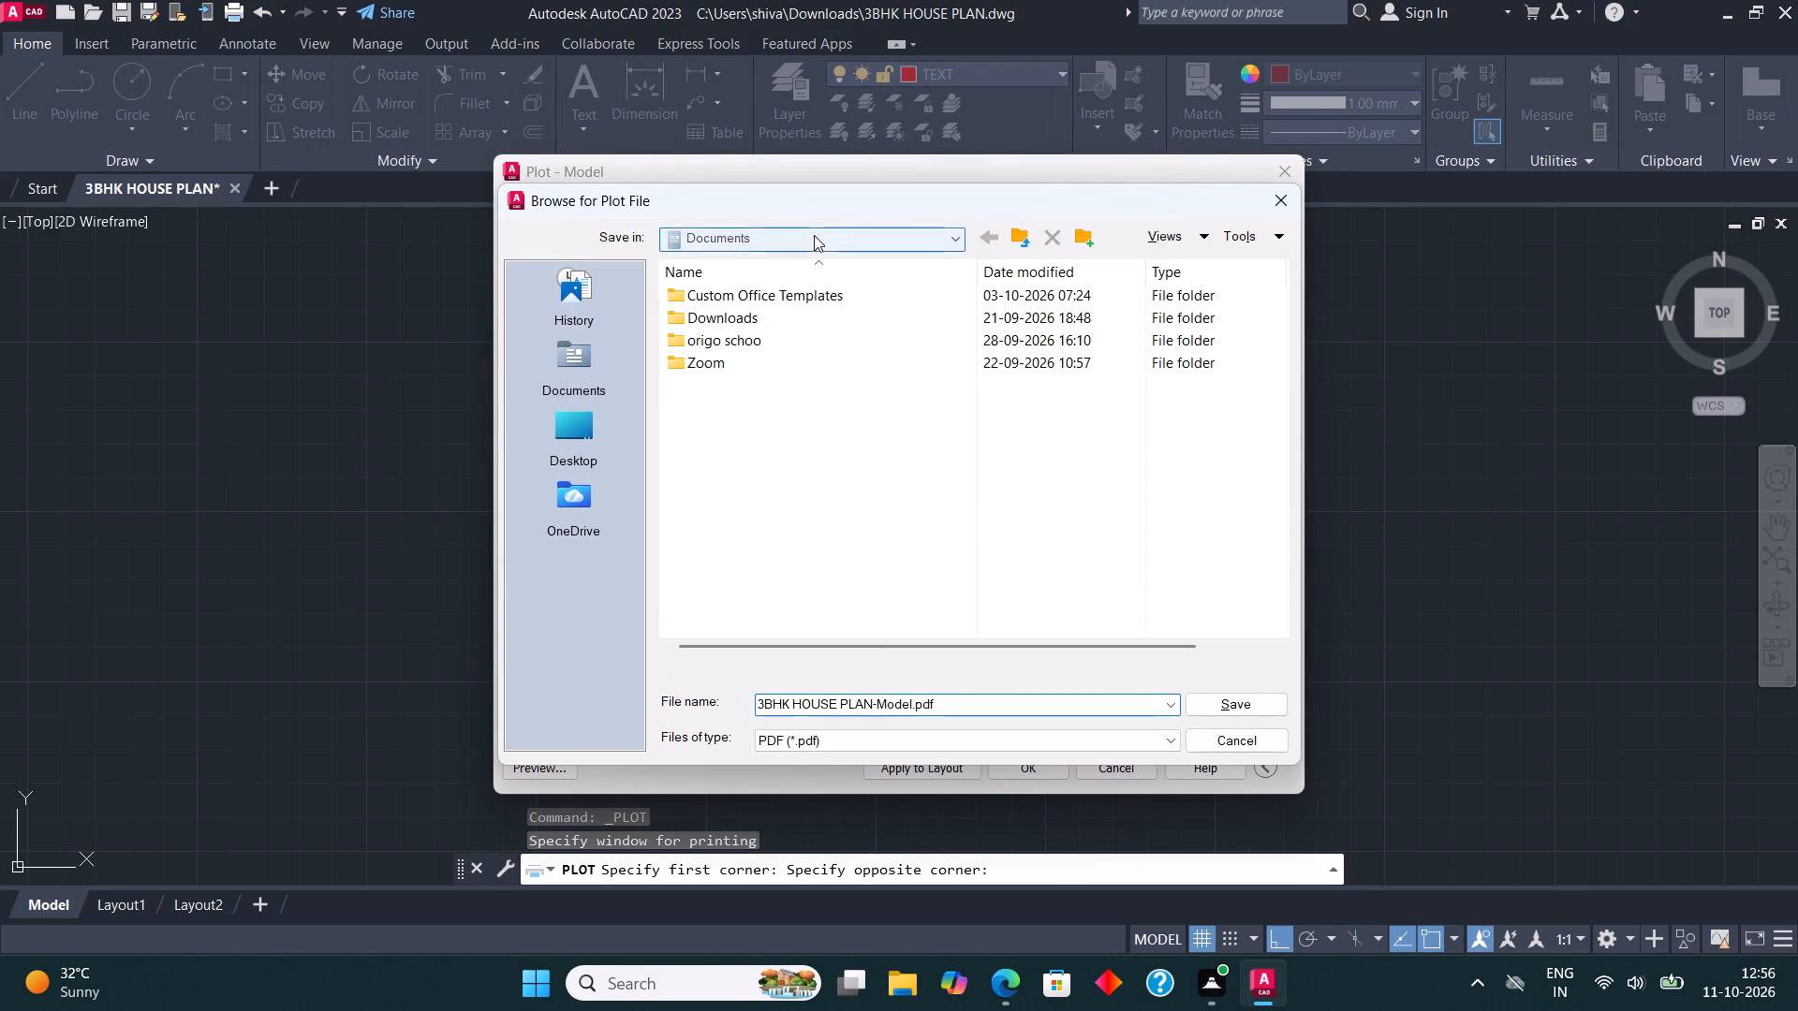
pyautogui.click(796, 453)
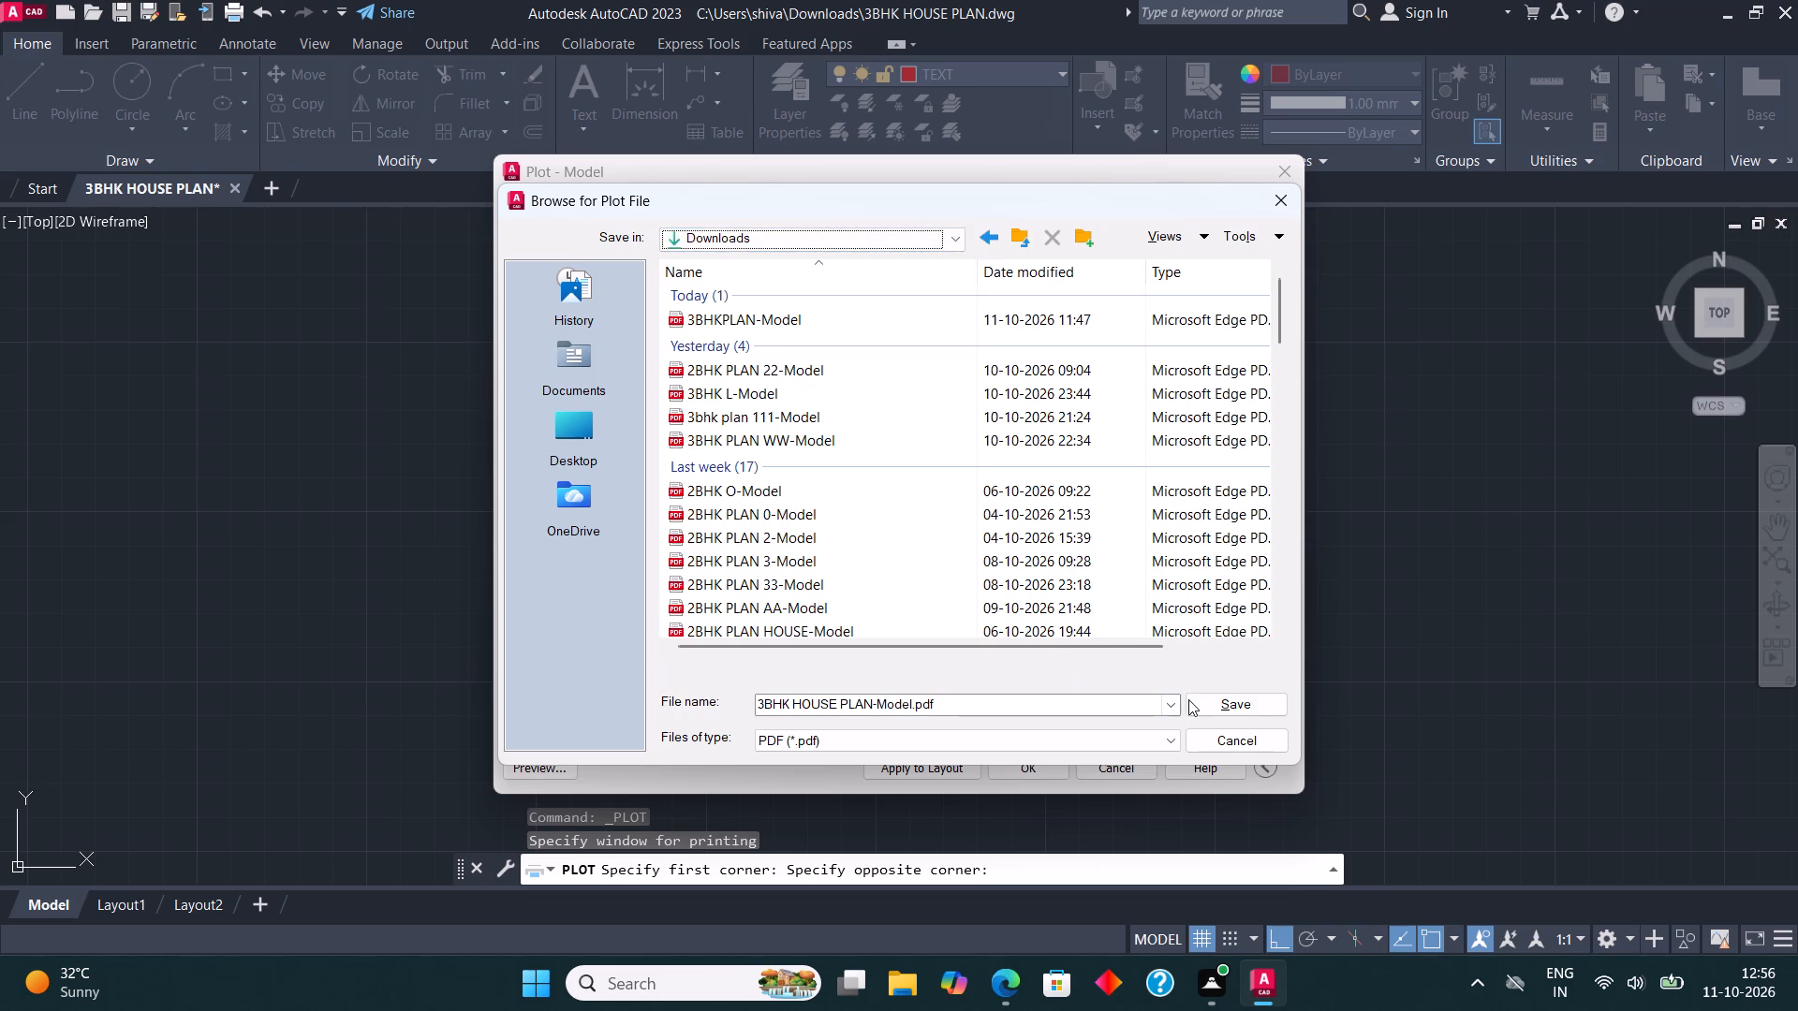
pyautogui.click(1212, 708)
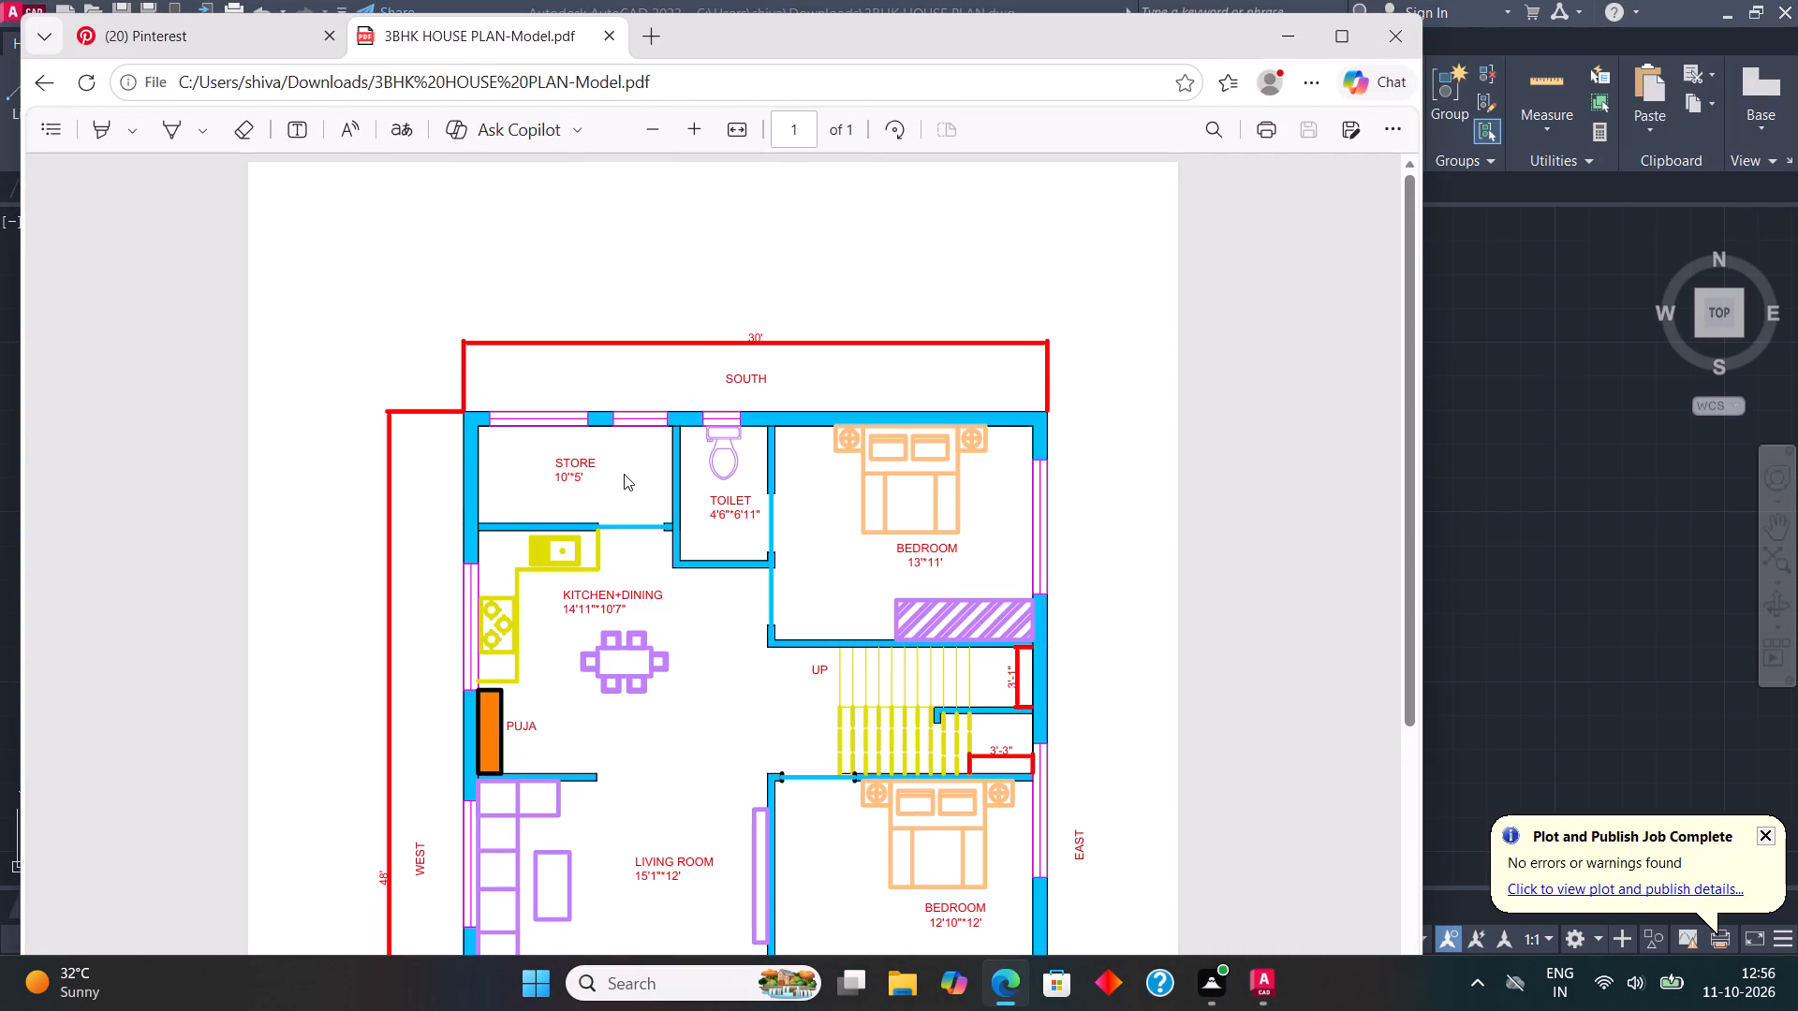
# Look through the plotted PDF to check the whole floor plan.
pyautogui.scroll(-4, 624, 478)
pyautogui.scroll(2, 624, 491)
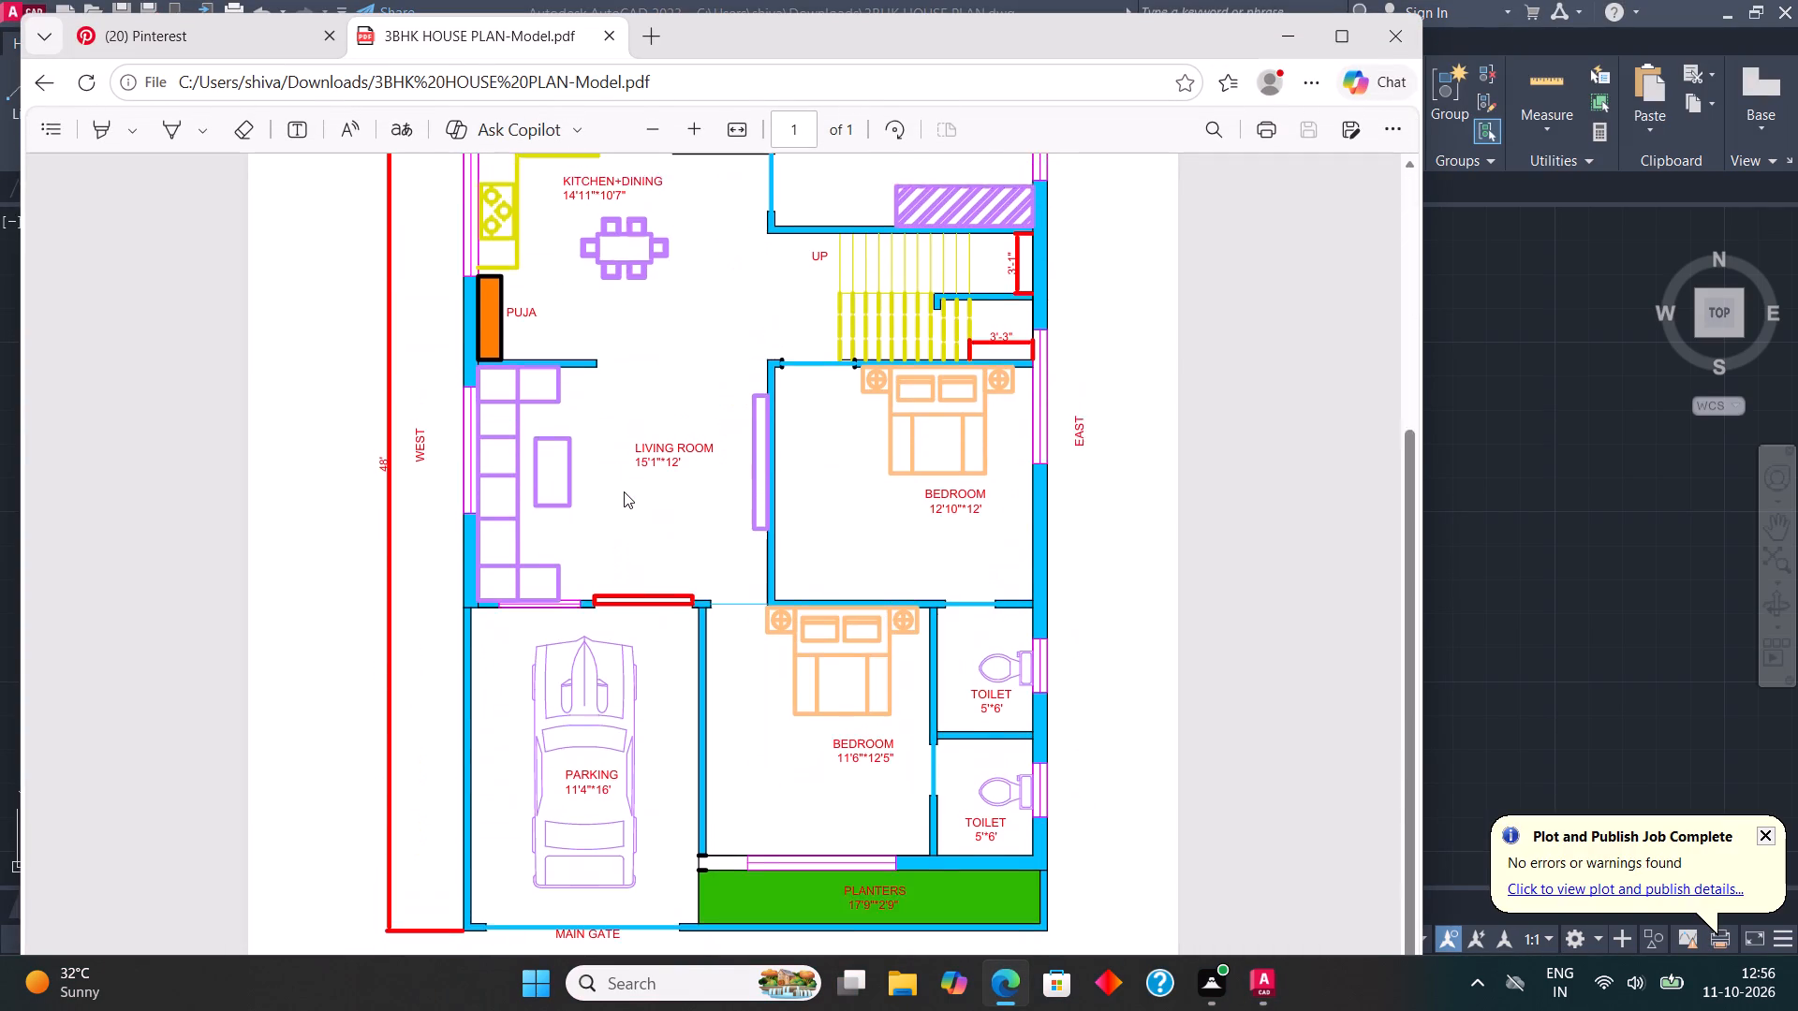
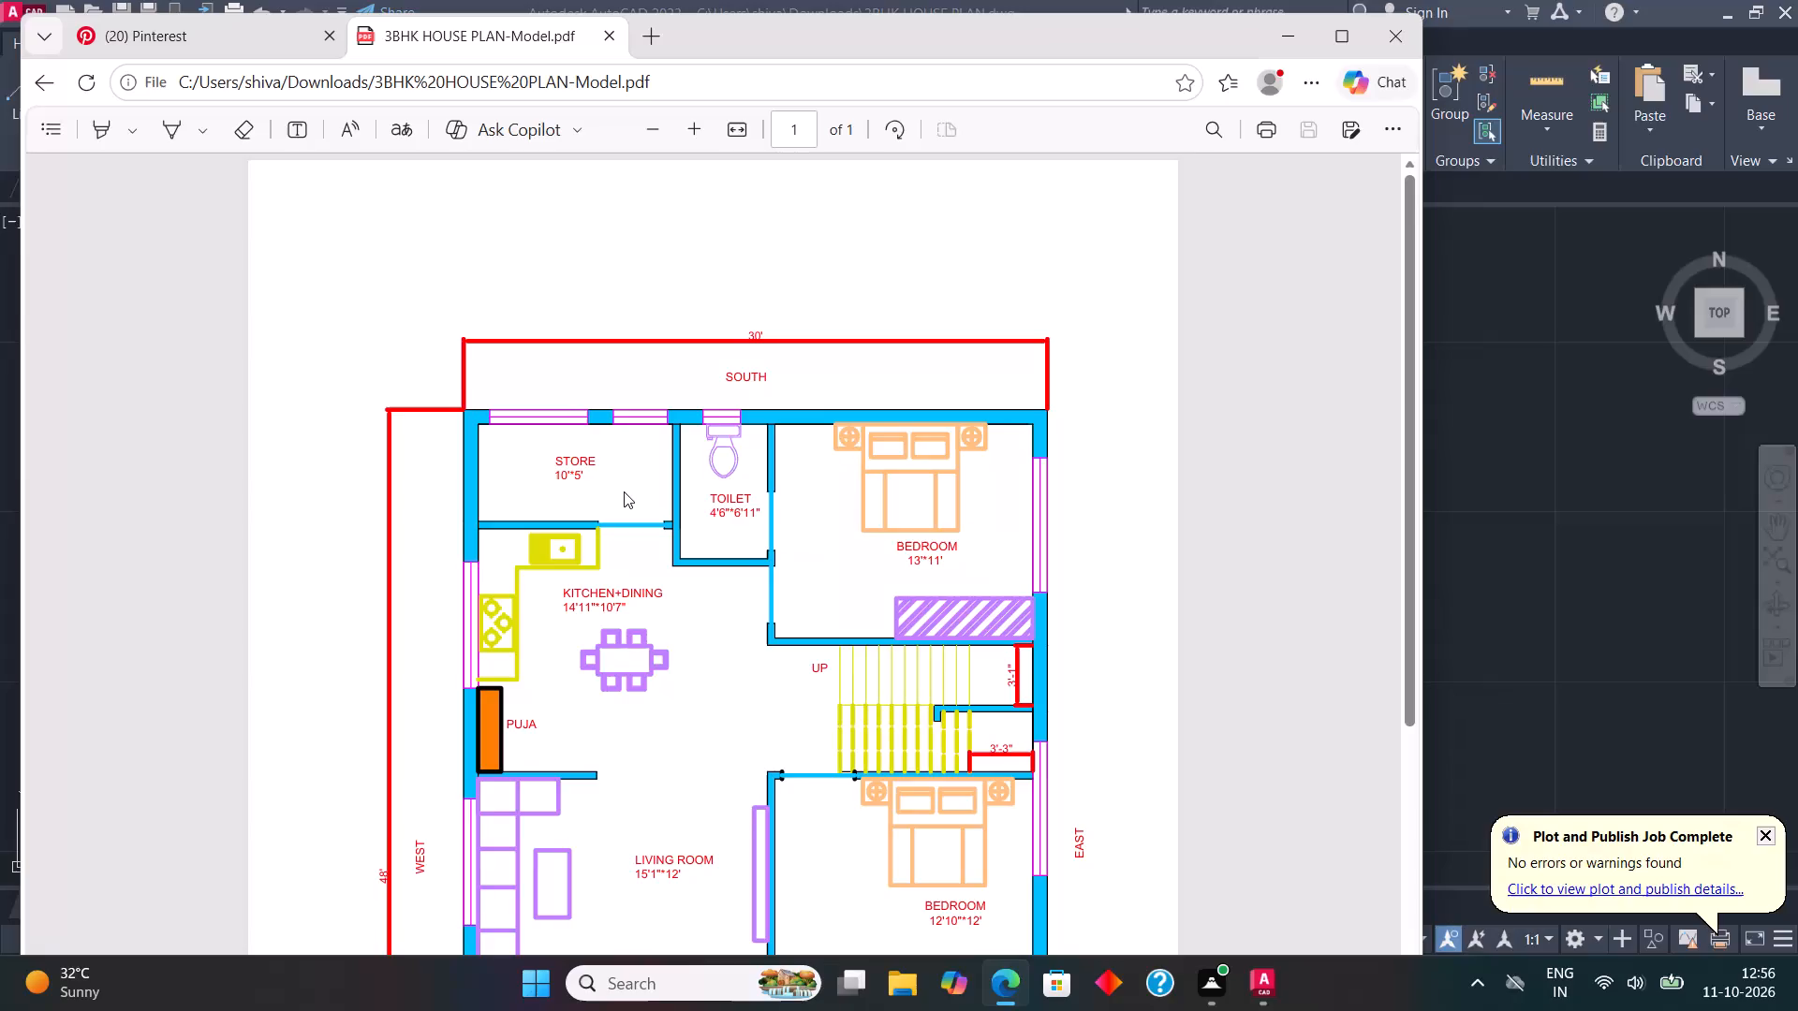
# Finish checking the bottom of the plotted PDF and close its browser window to return to AutoCAD.
pyautogui.scroll(-7, 624, 491)
pyautogui.click(1415, 38)
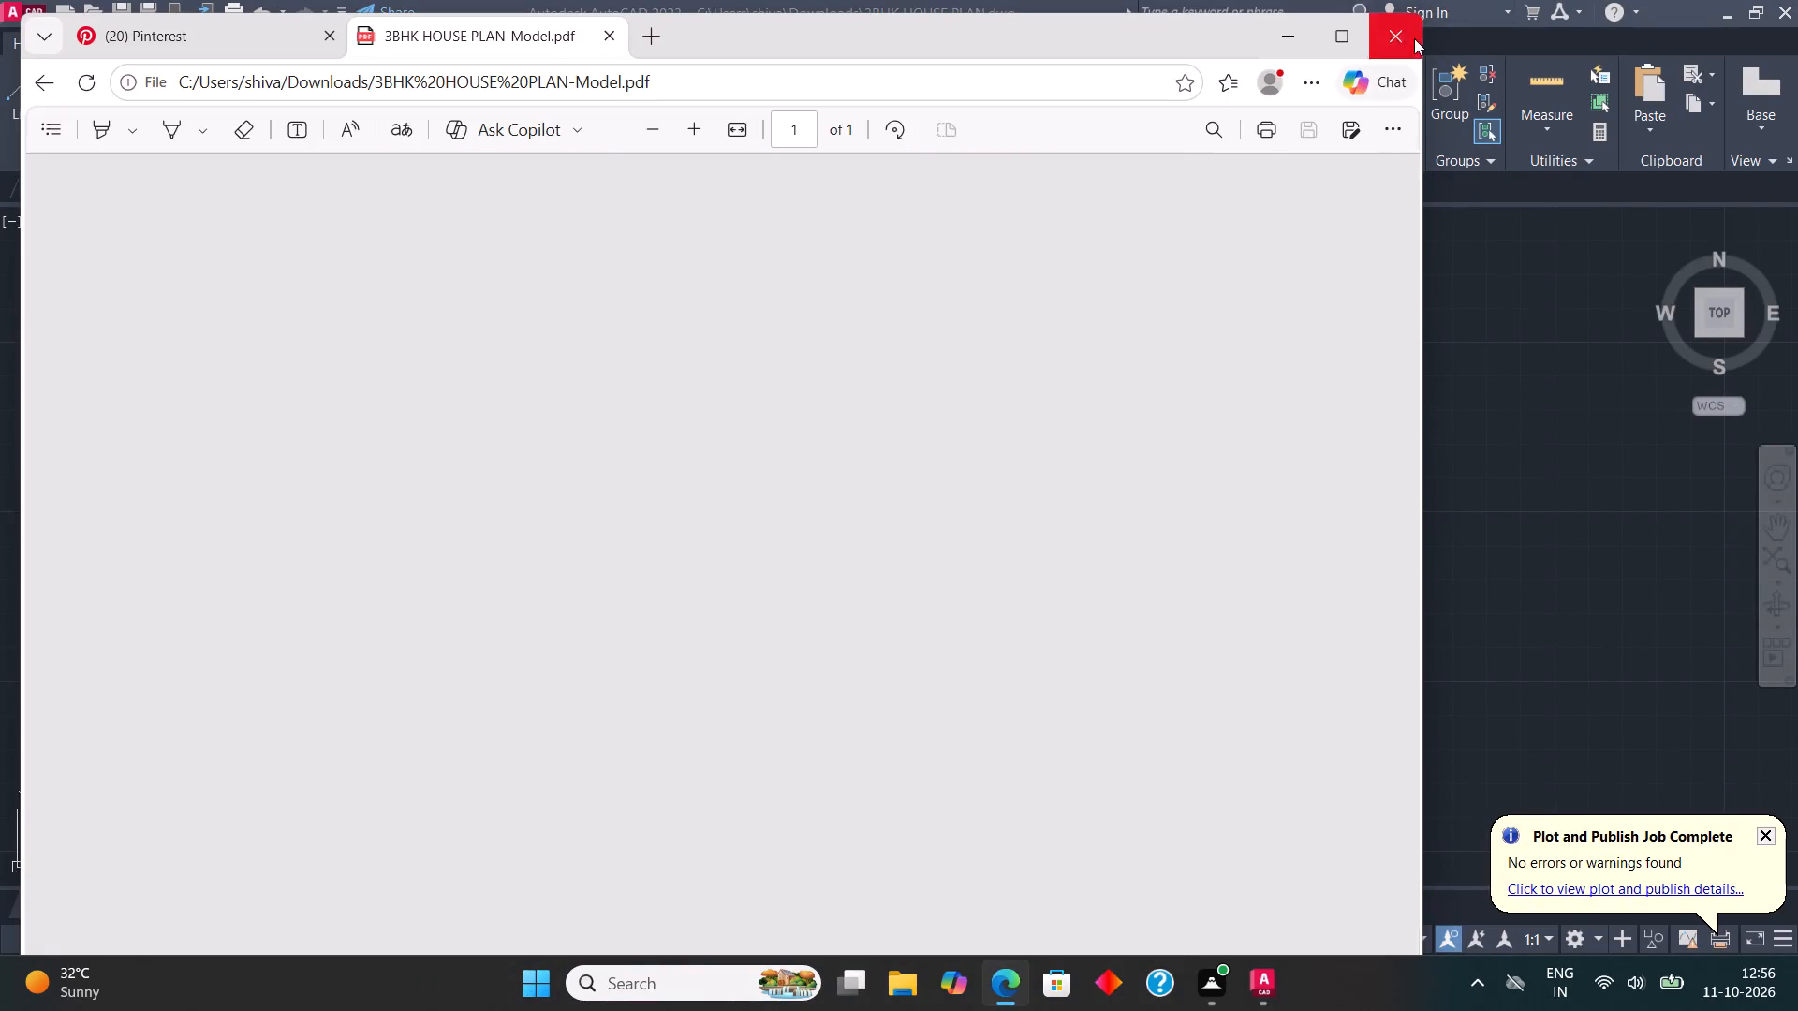
# Export the drawing in DWF format to the Downloads folder as 3BHK HOUSE PLAN.dwf, with the Display export area and current page setup.
pyautogui.click(6, 11)
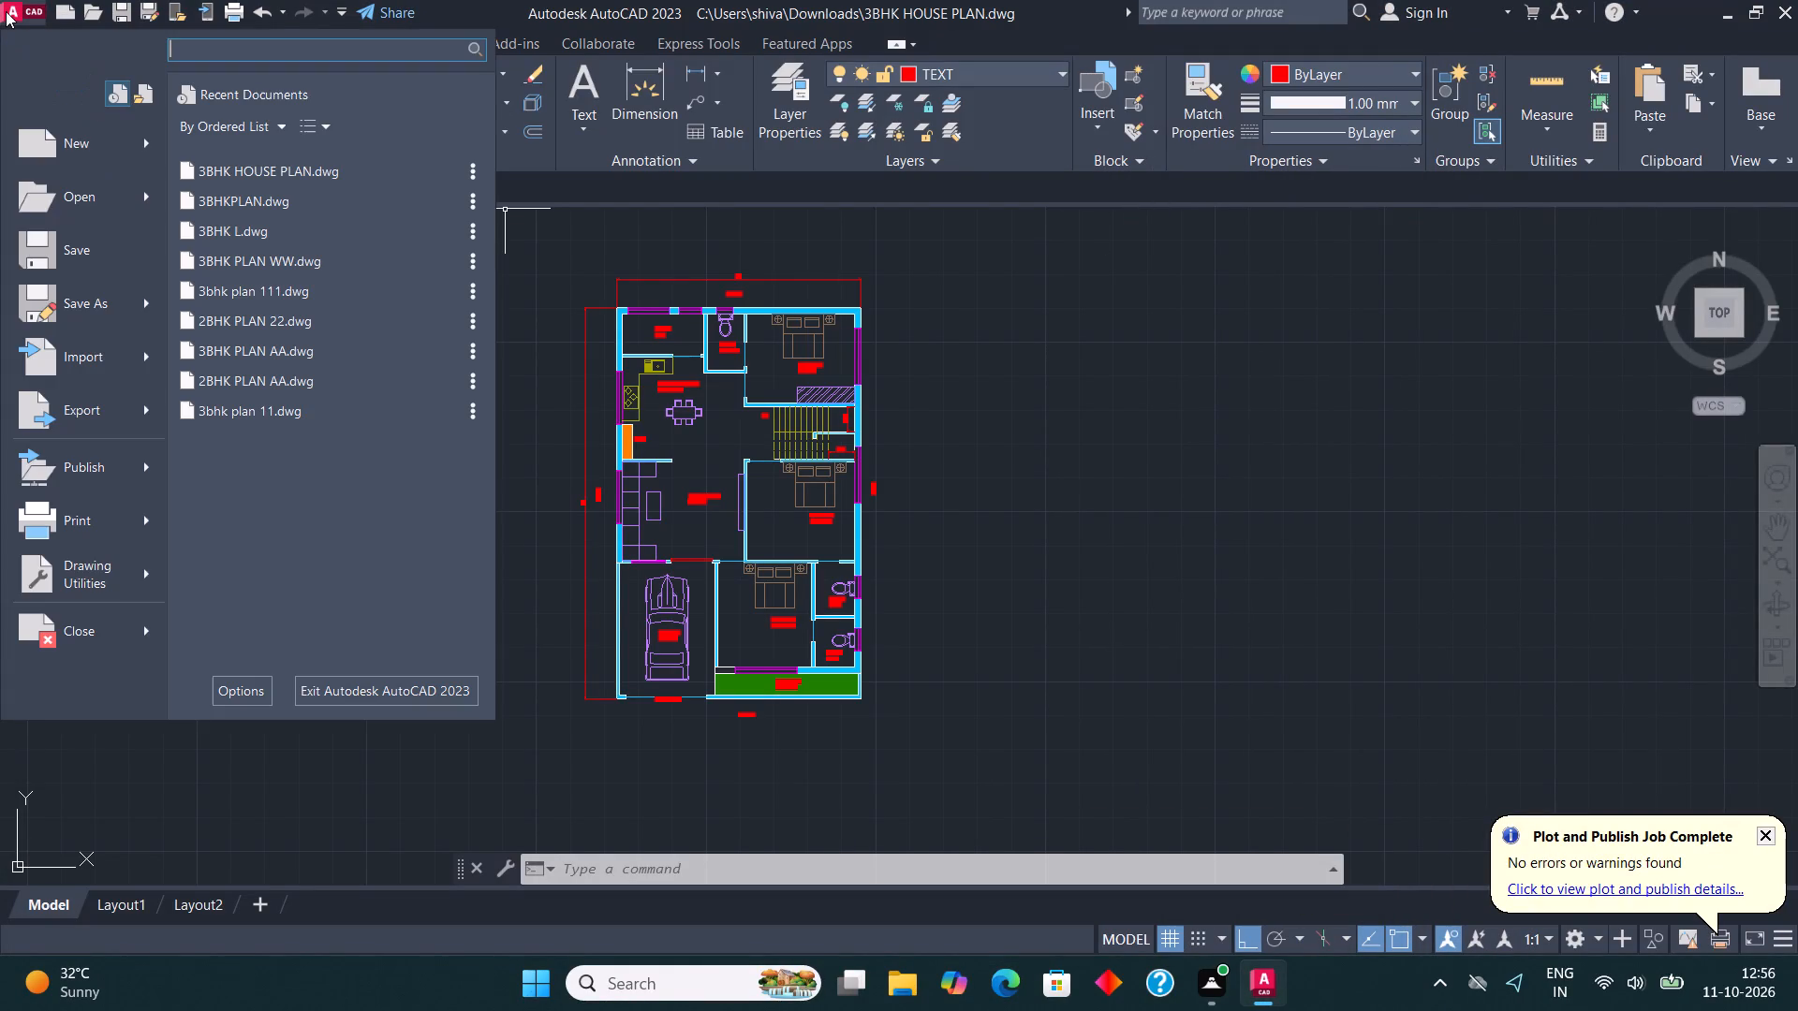
pyautogui.click(111, 408)
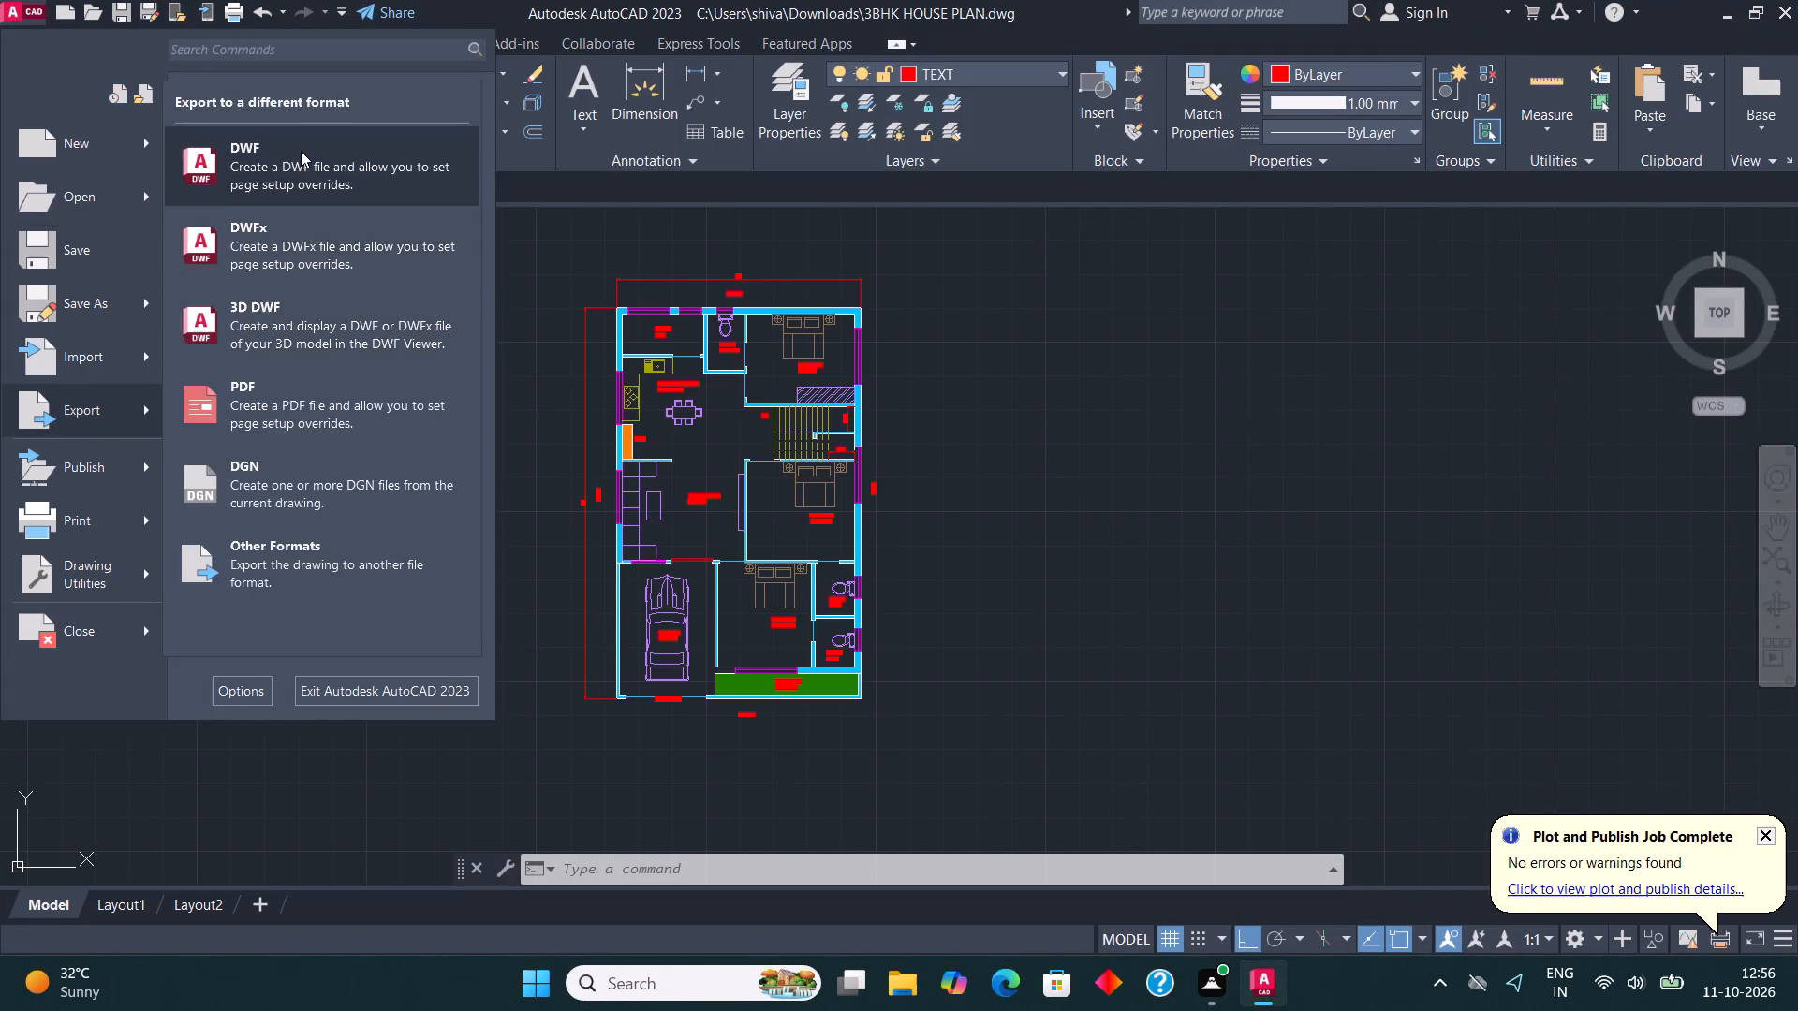
pyautogui.click(301, 151)
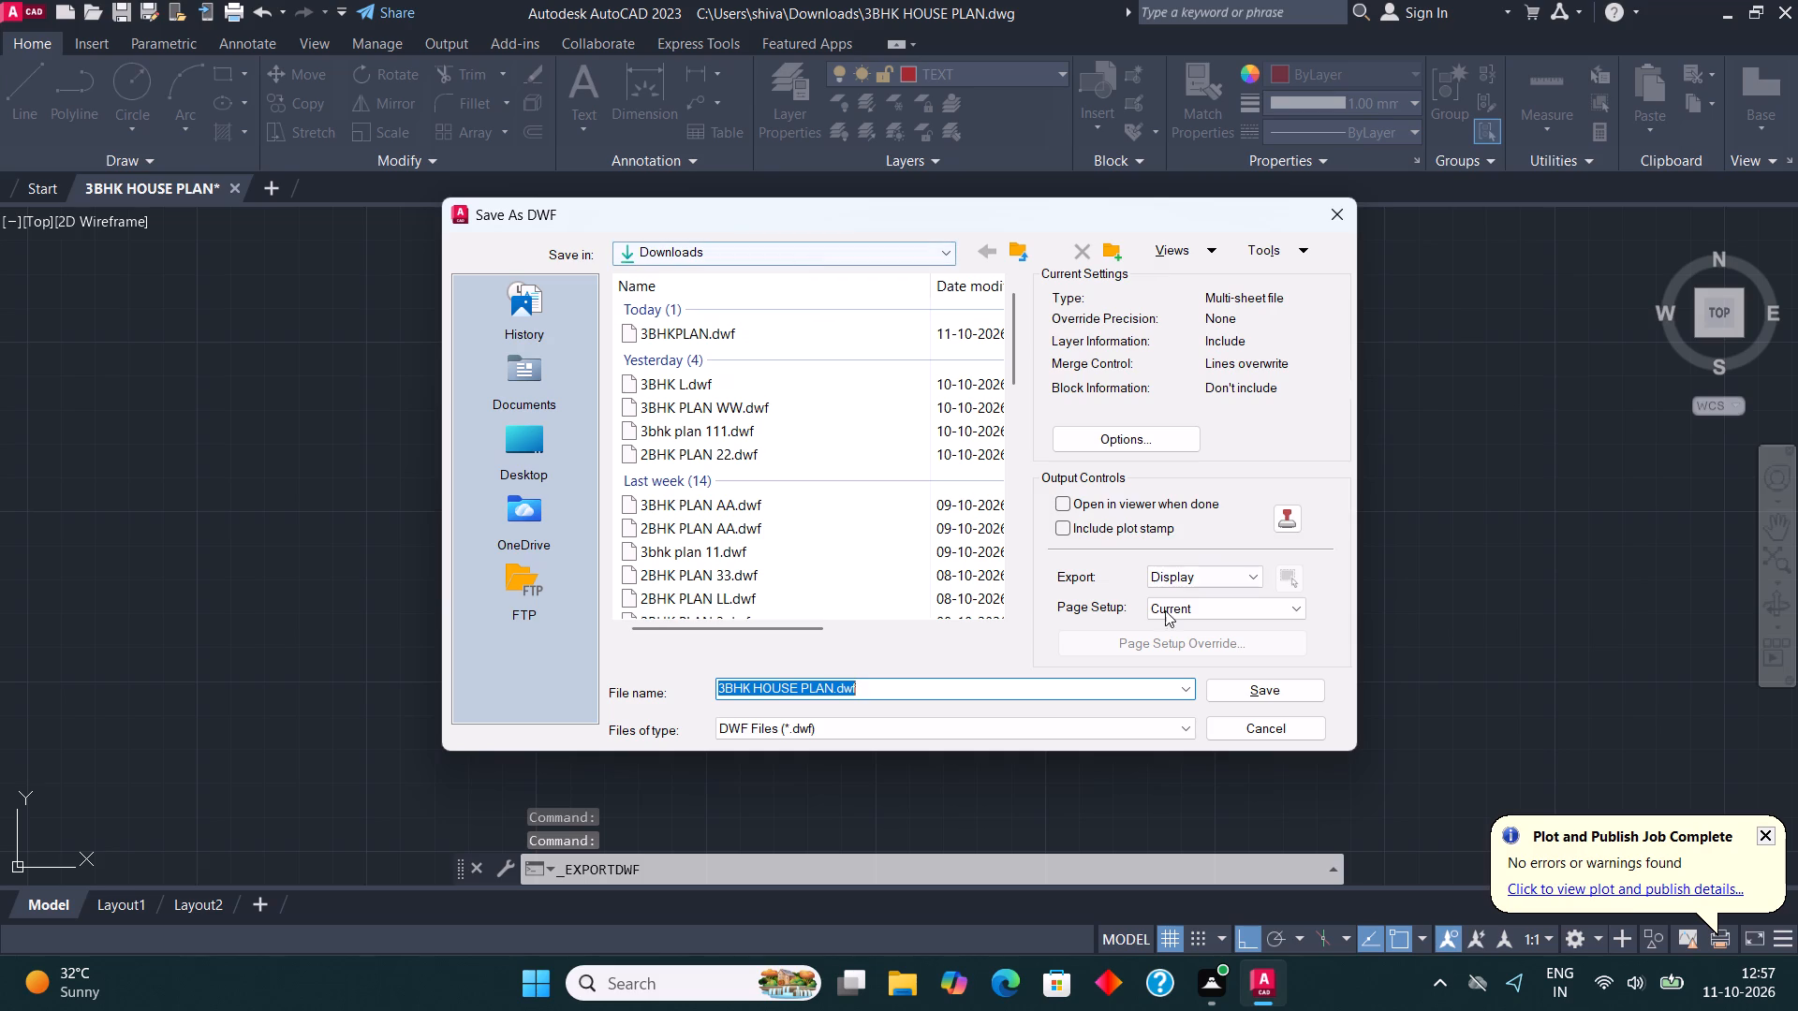
pyautogui.click(1249, 692)
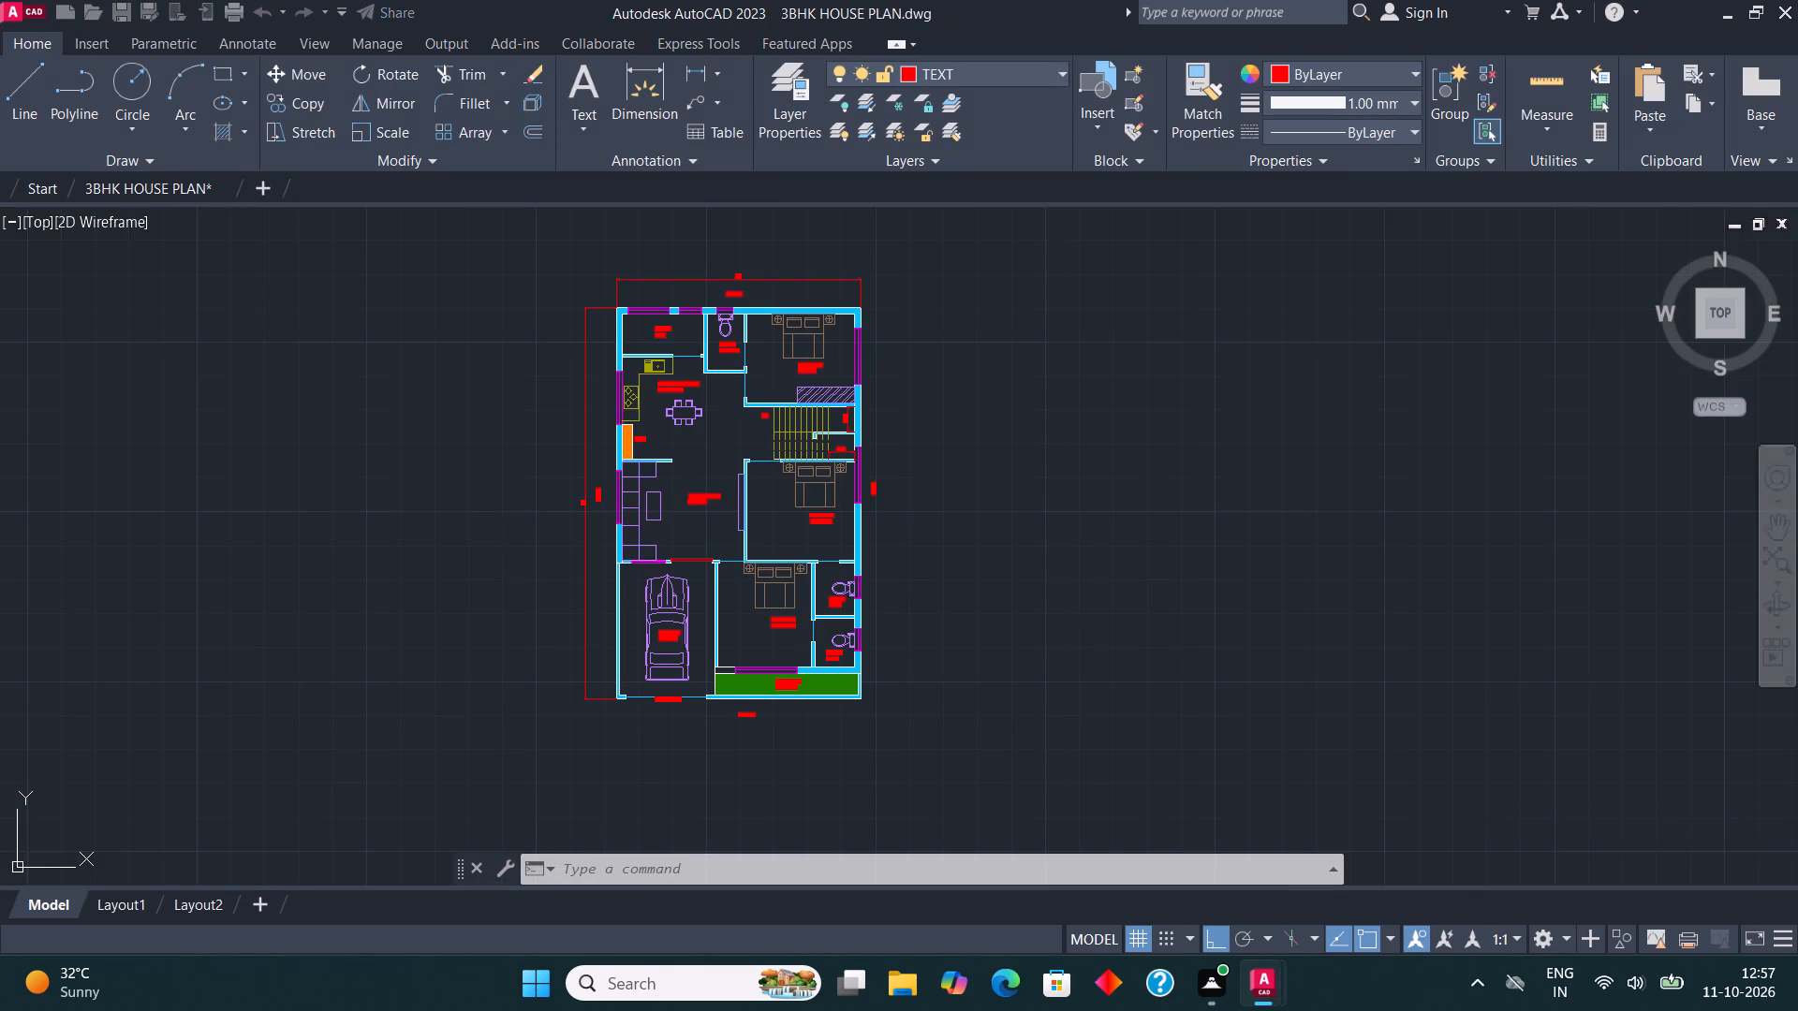